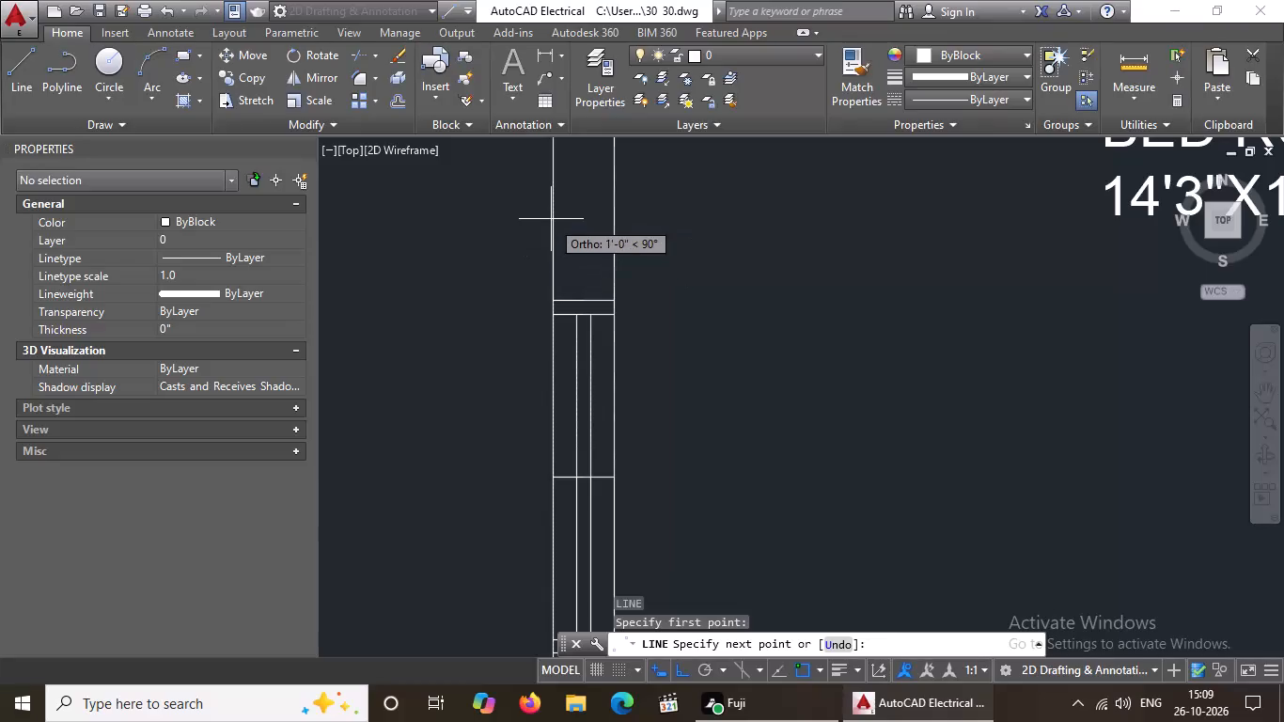
Draw the sunshade's upper lines at the west bedroom window: 5" up along the outer wall, then 1' outward.
type("5\"")
key("Return")
type("1'")
key("Return")
key("Return")
Draw lines from the west bedroom window's lower outer corner 5" down, 1' outward, and up to the upper projection's end.
scroll(548, 361, "down", 3)
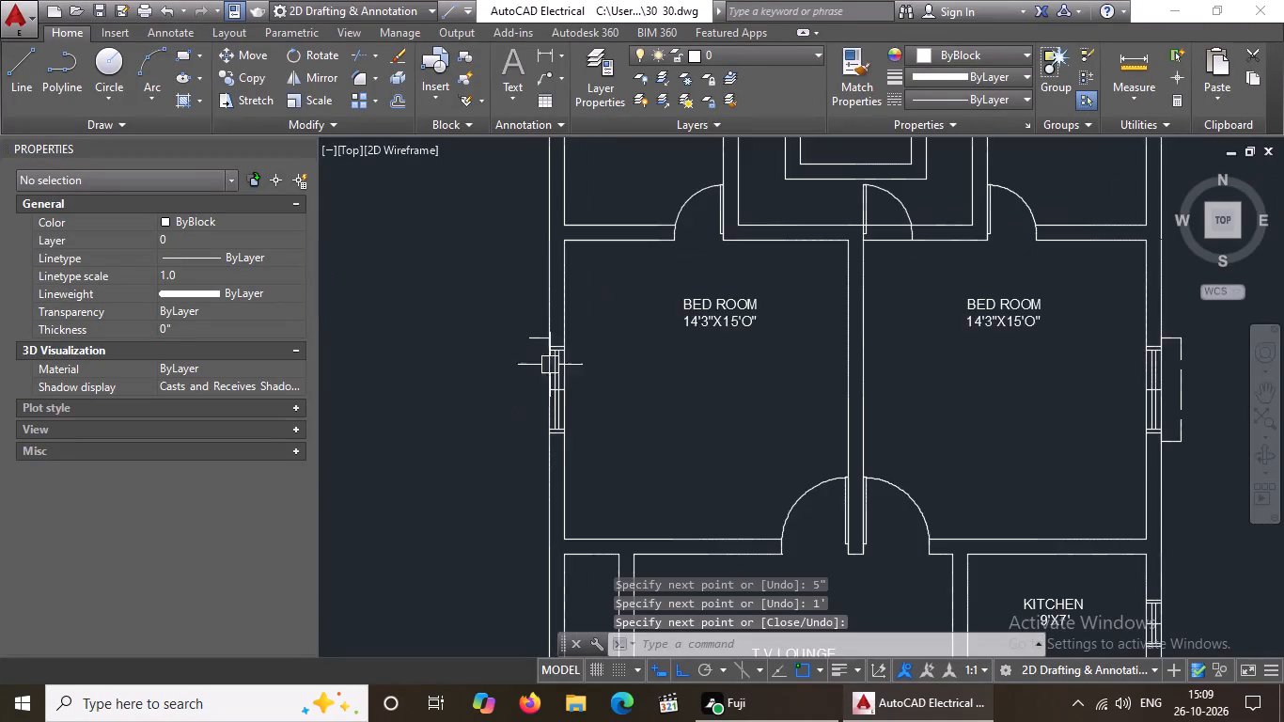
scroll(546, 440, "up", 3)
key("l")
key("Return")
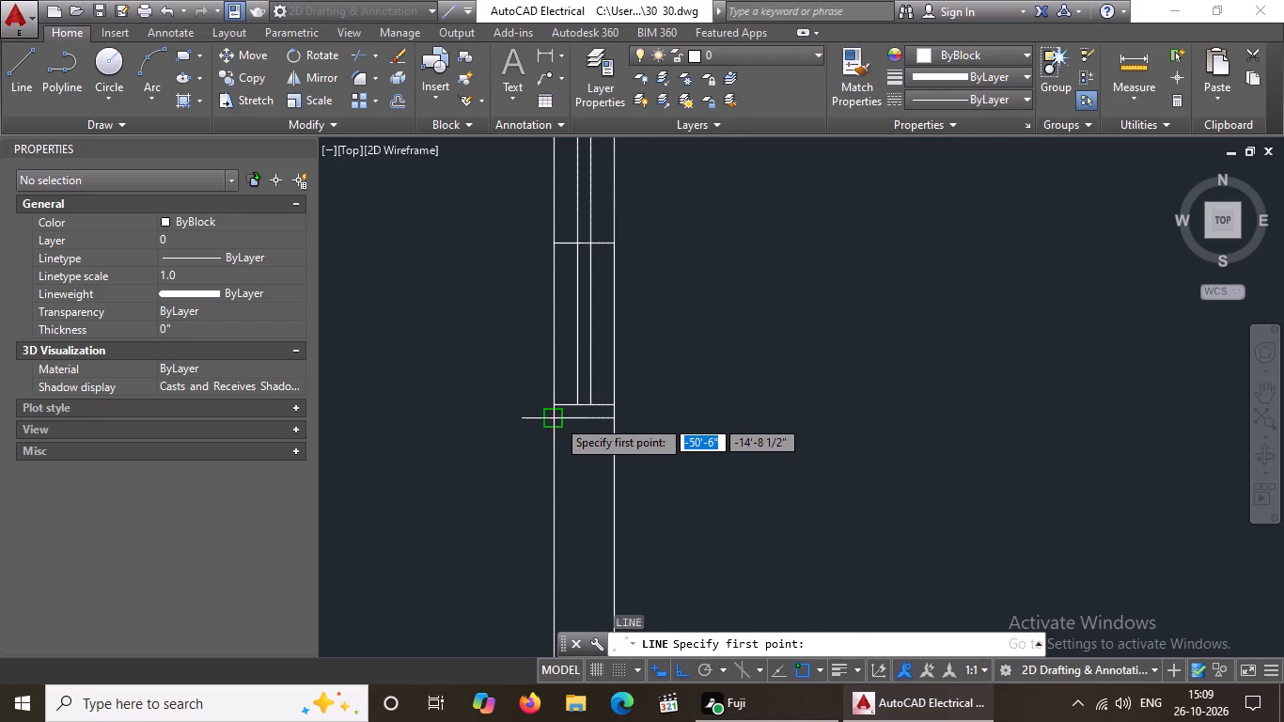
left_click(560, 417)
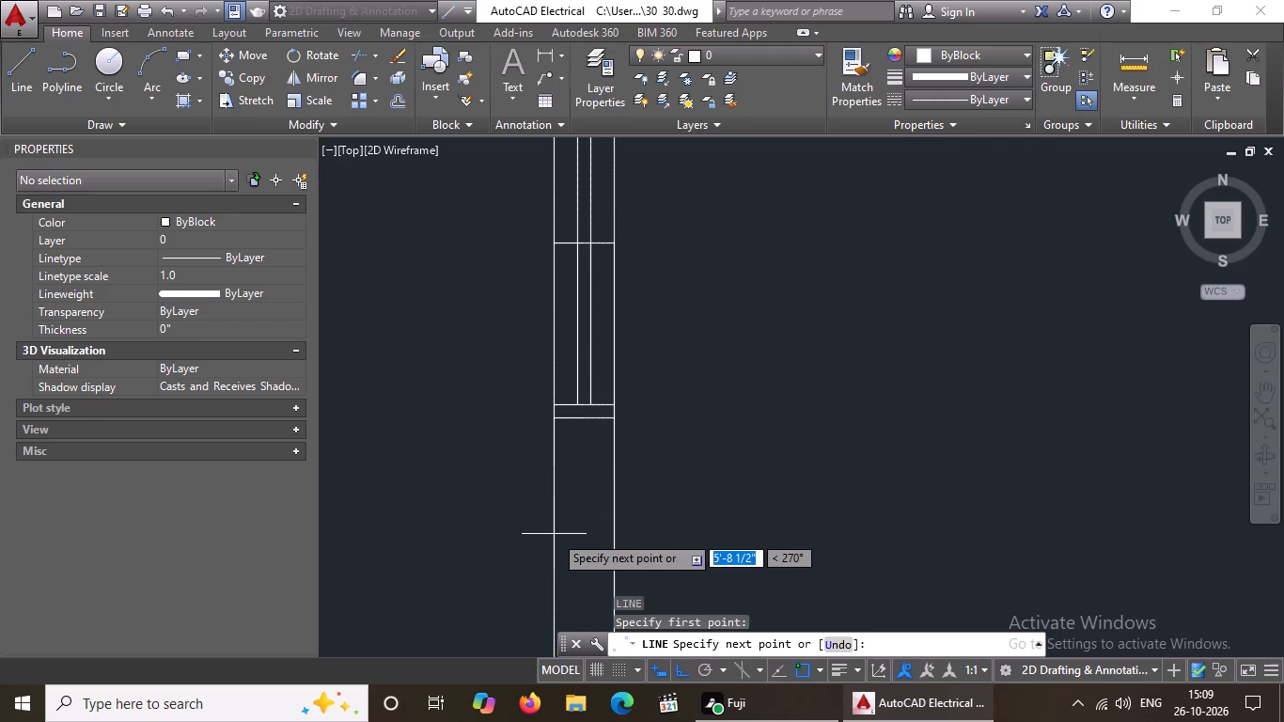
type("5\"")
key("Return")
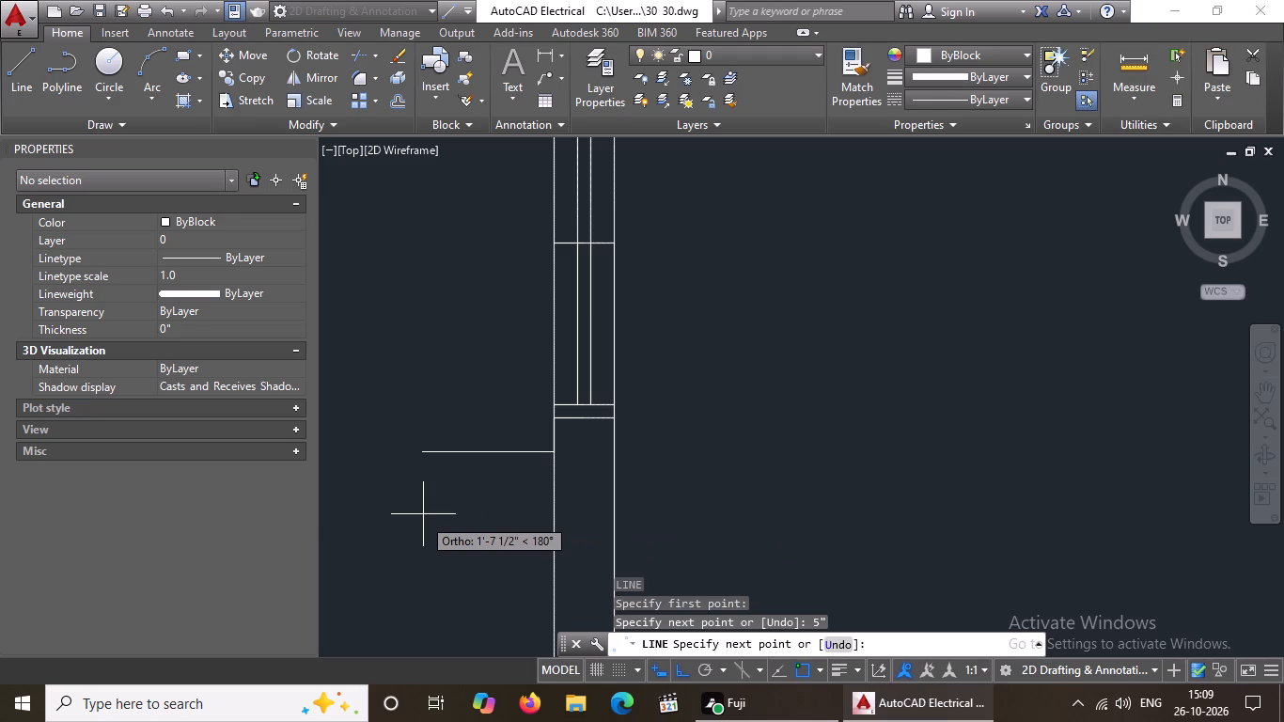
scroll(422, 452, "down", 3)
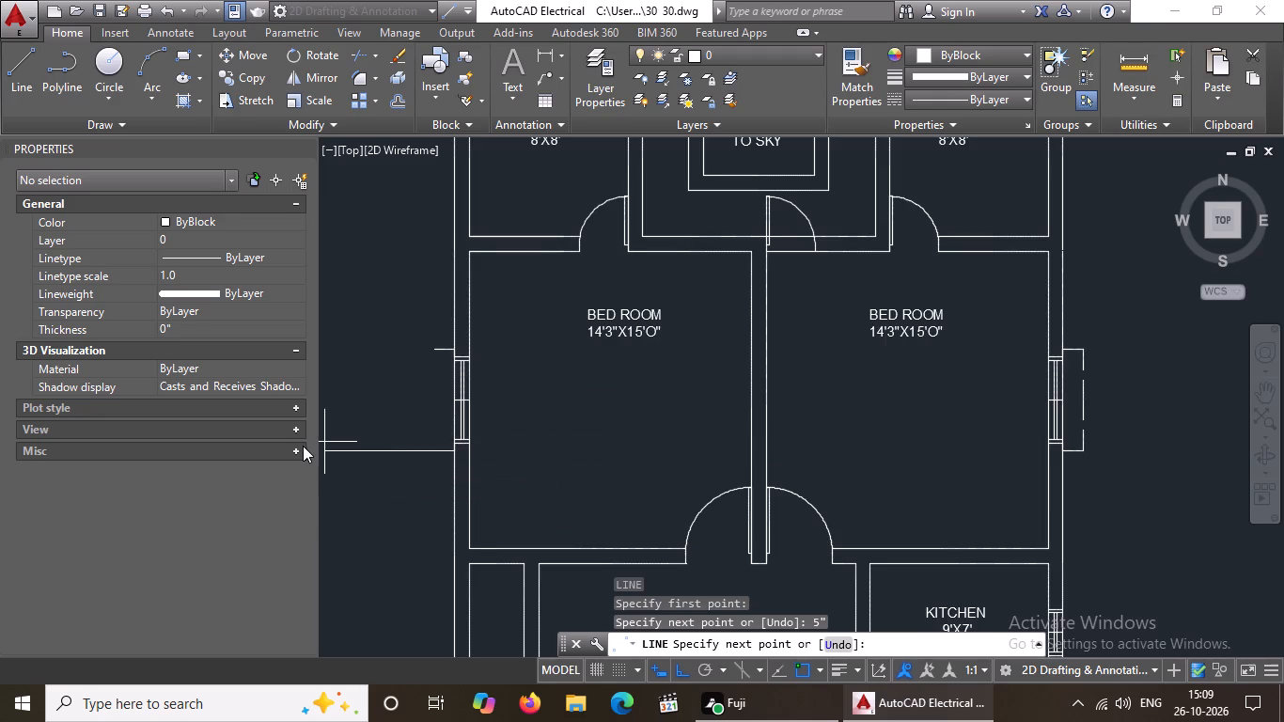
type("1'")
key("Return")
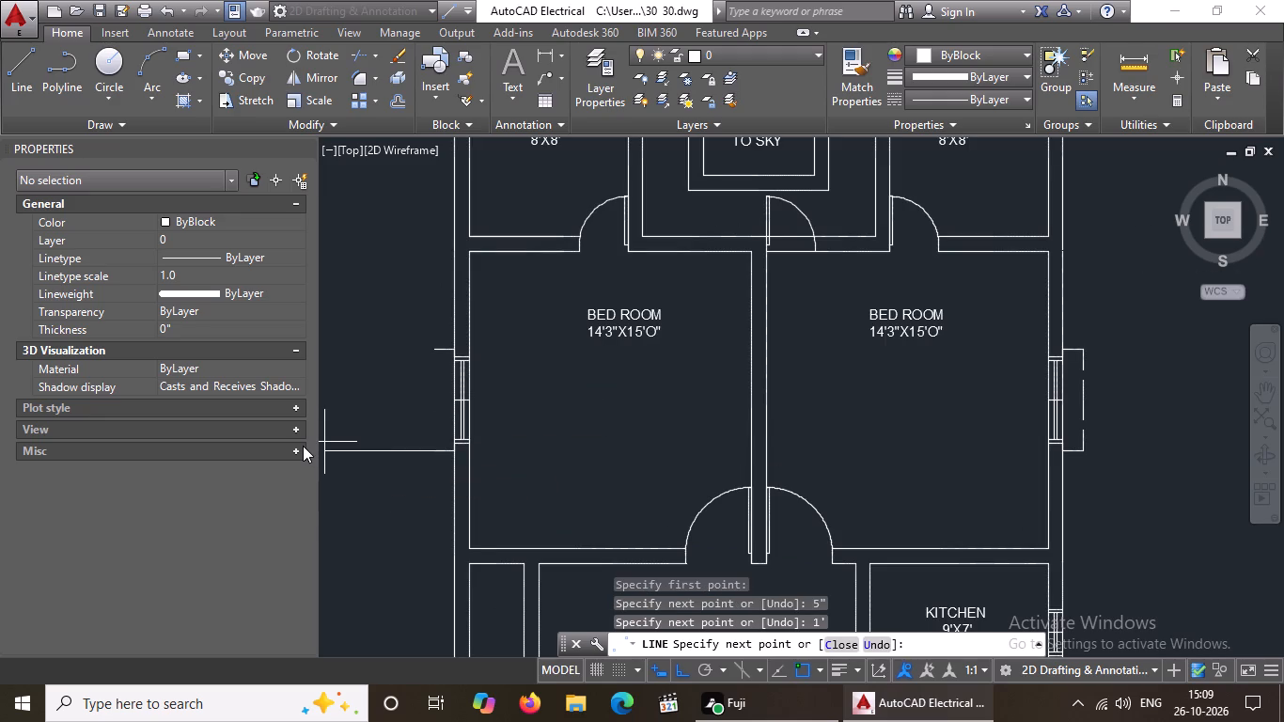
left_click(436, 351)
key("Escape")
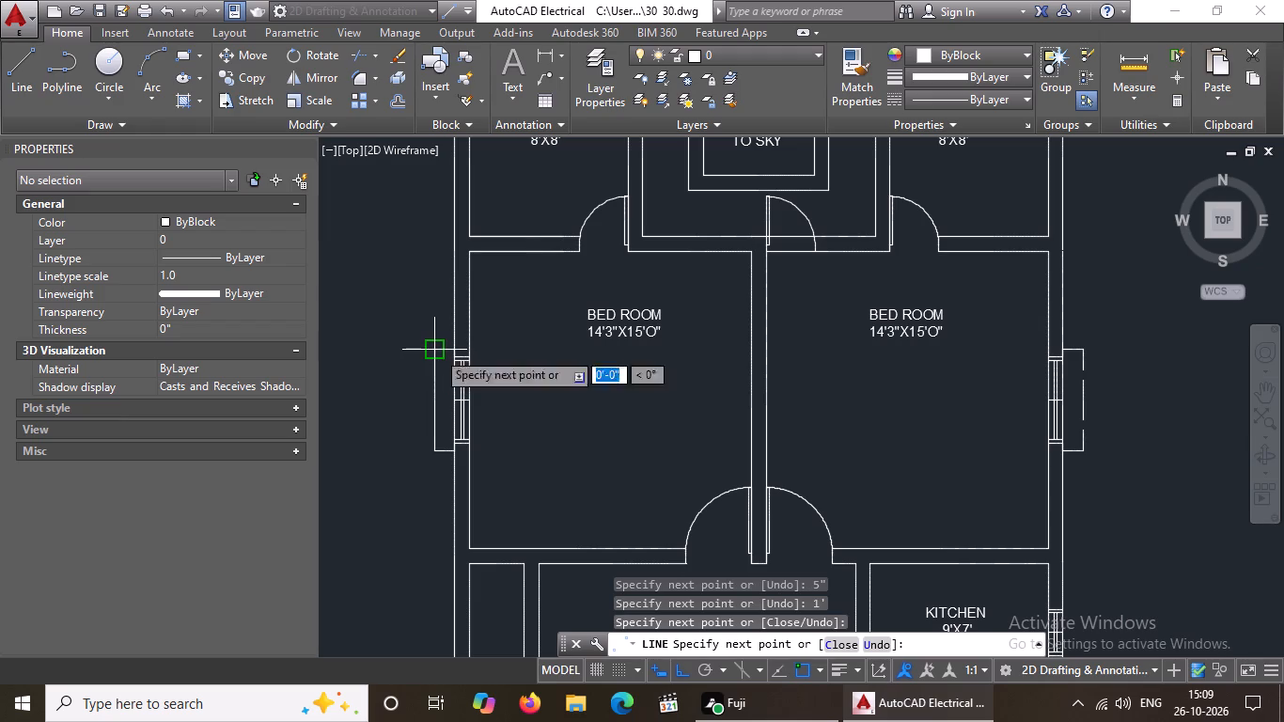
Change the linetype of the west bedroom window's five projection lines to ACAD_ISO02W100.
scroll(441, 387, "up", 2)
scroll(446, 387, "down", 3)
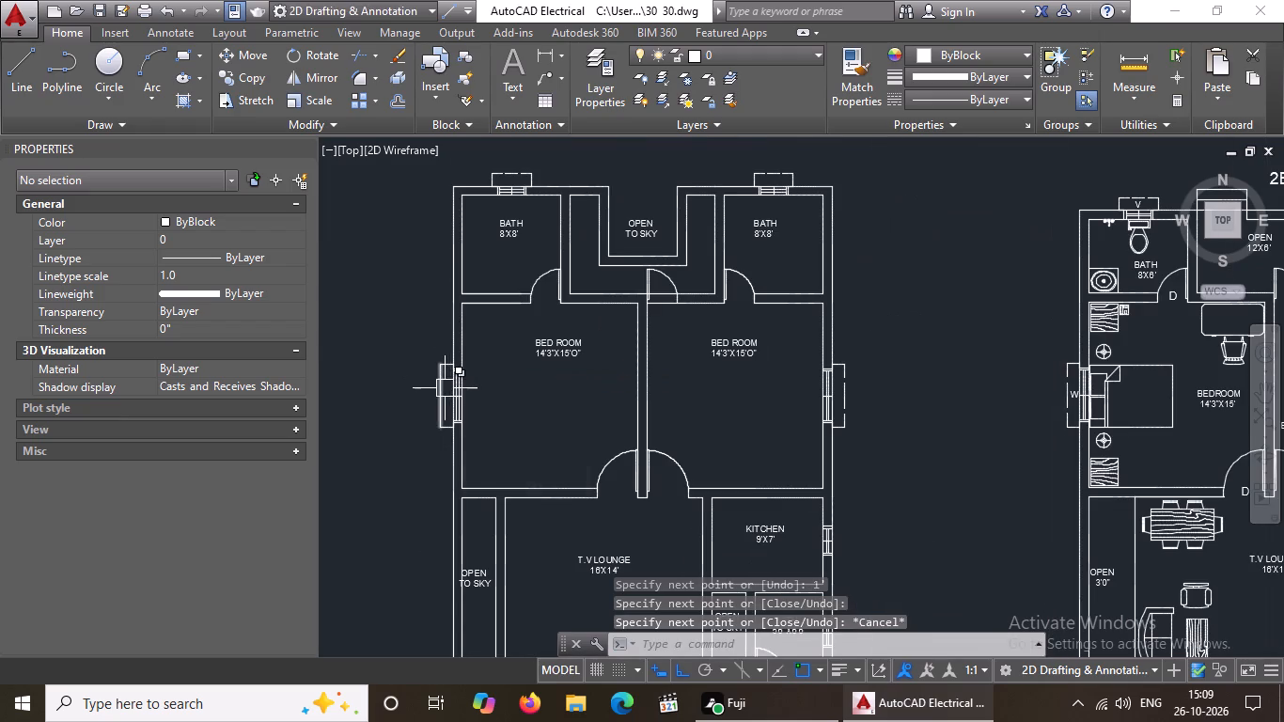
scroll(445, 388, "up", 3)
left_click_drag(392, 233, 393, 243)
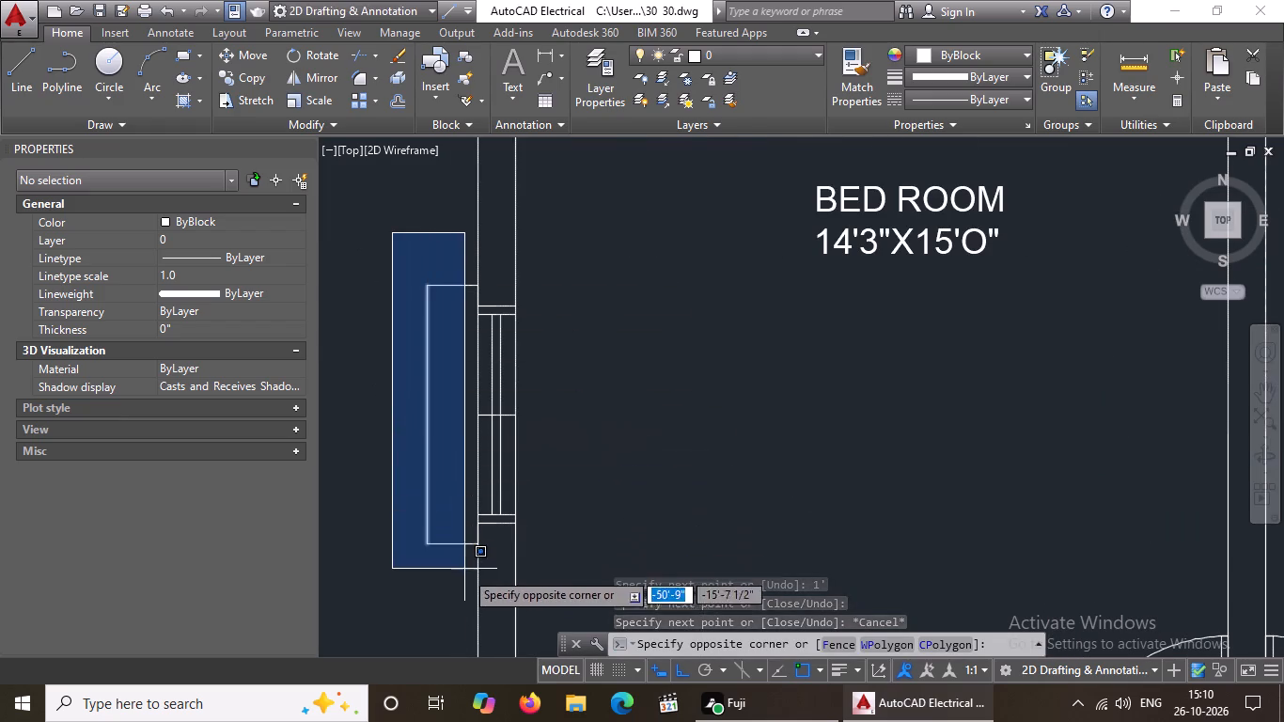
left_click(484, 580)
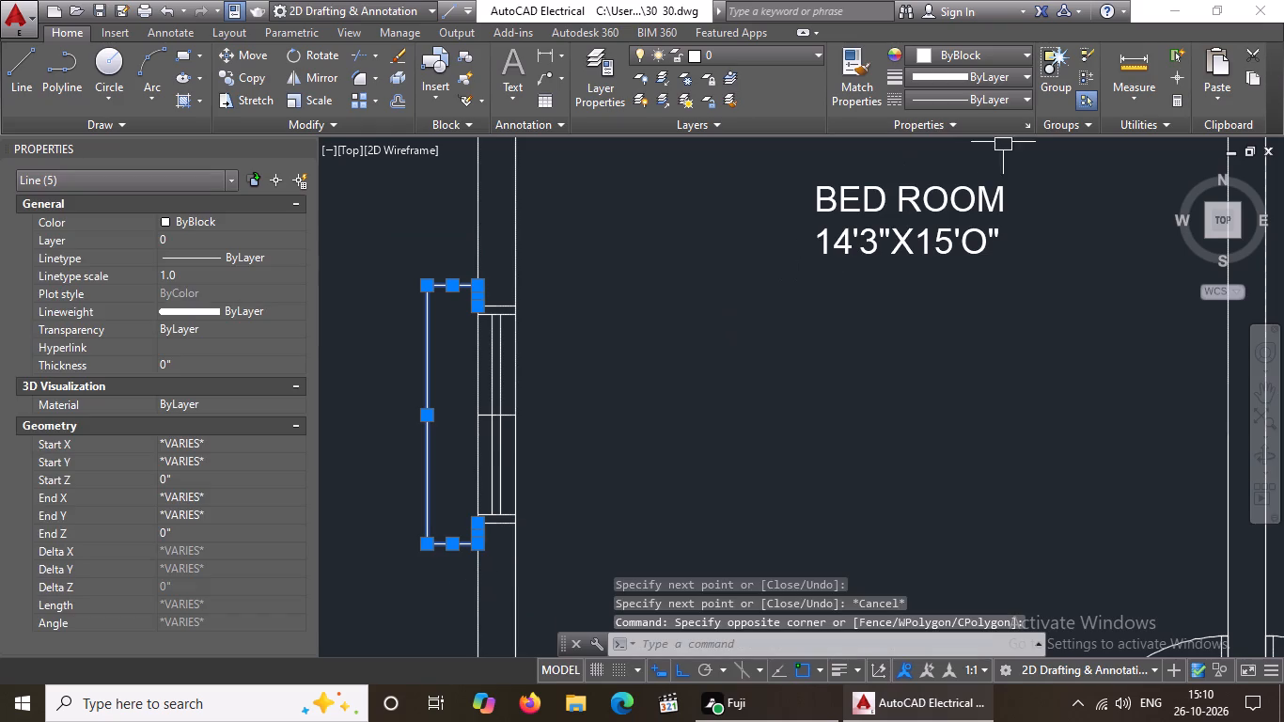
left_click(1004, 97)
left_click(966, 169)
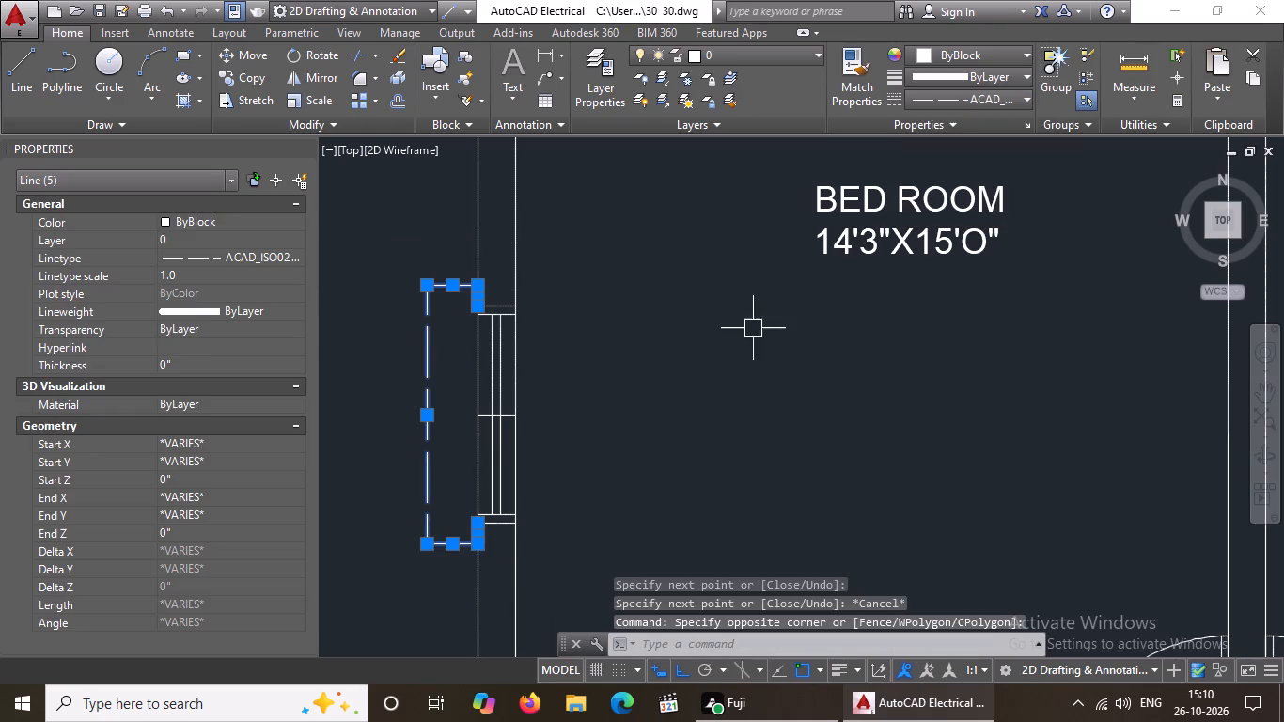
Set the linetype scale of the west bedroom window's projection lines to 2.
left_click(221, 268)
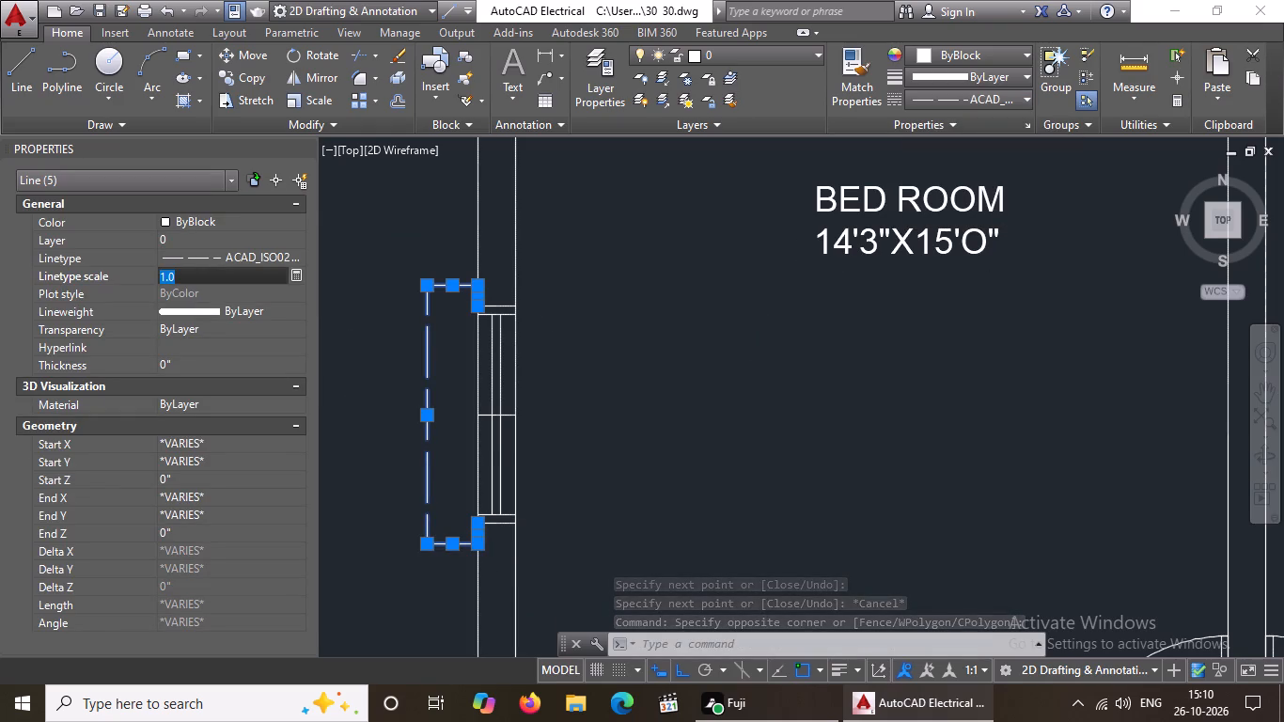
key("BackSpace")
key("BackSpace")
key("2")
key("Return")
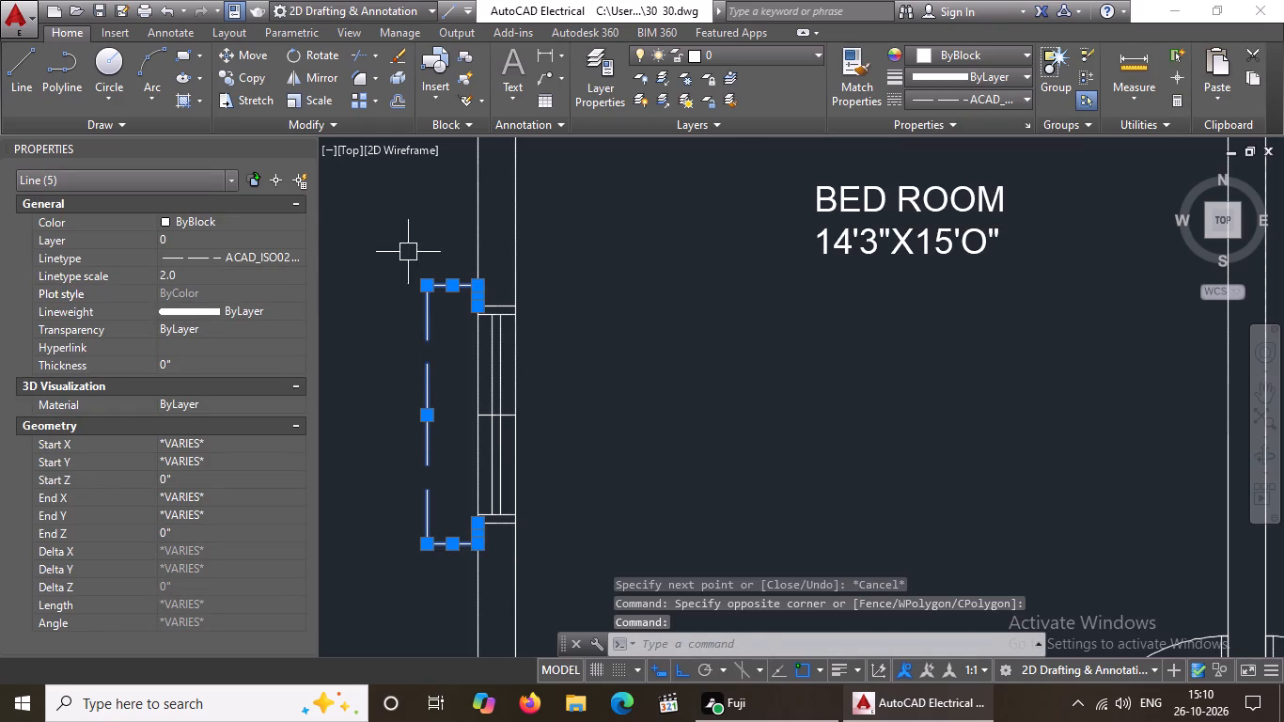
scroll(417, 252, "down", 3)
key("Escape")
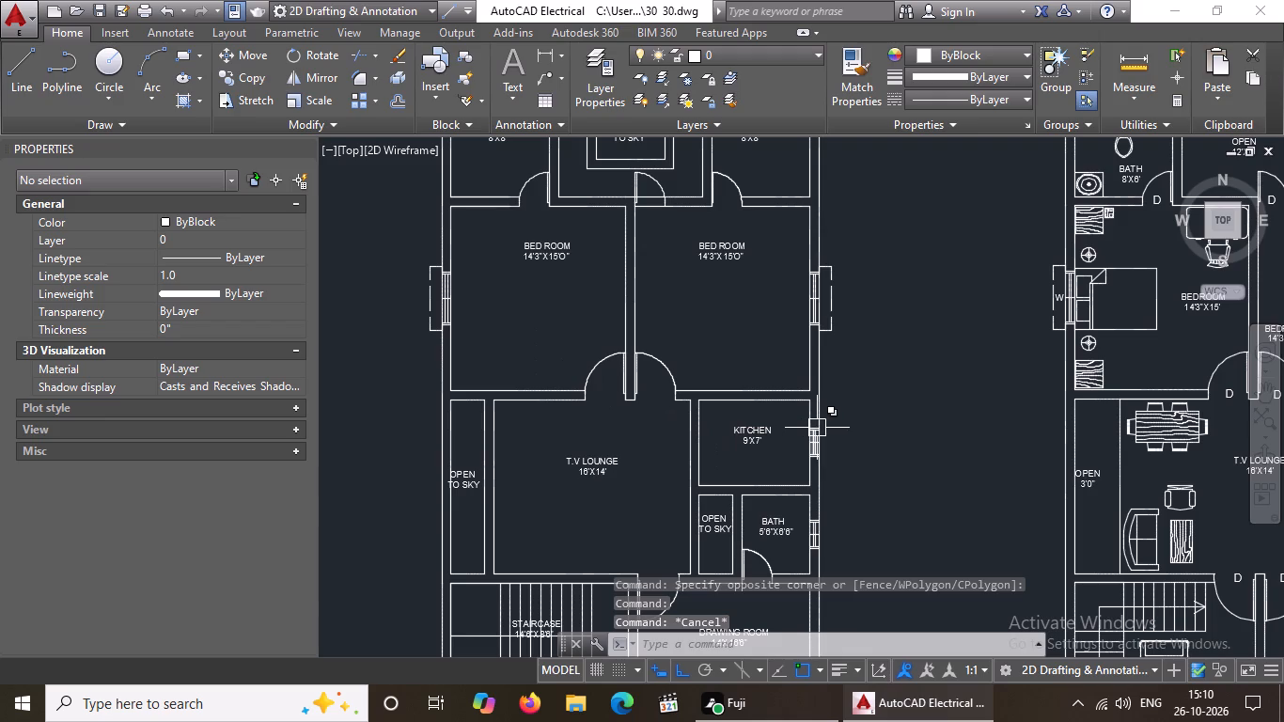
Draw lines from the kitchen window's upper outer corner 5" up along the wall and 1' outward.
scroll(804, 439, "up", 2)
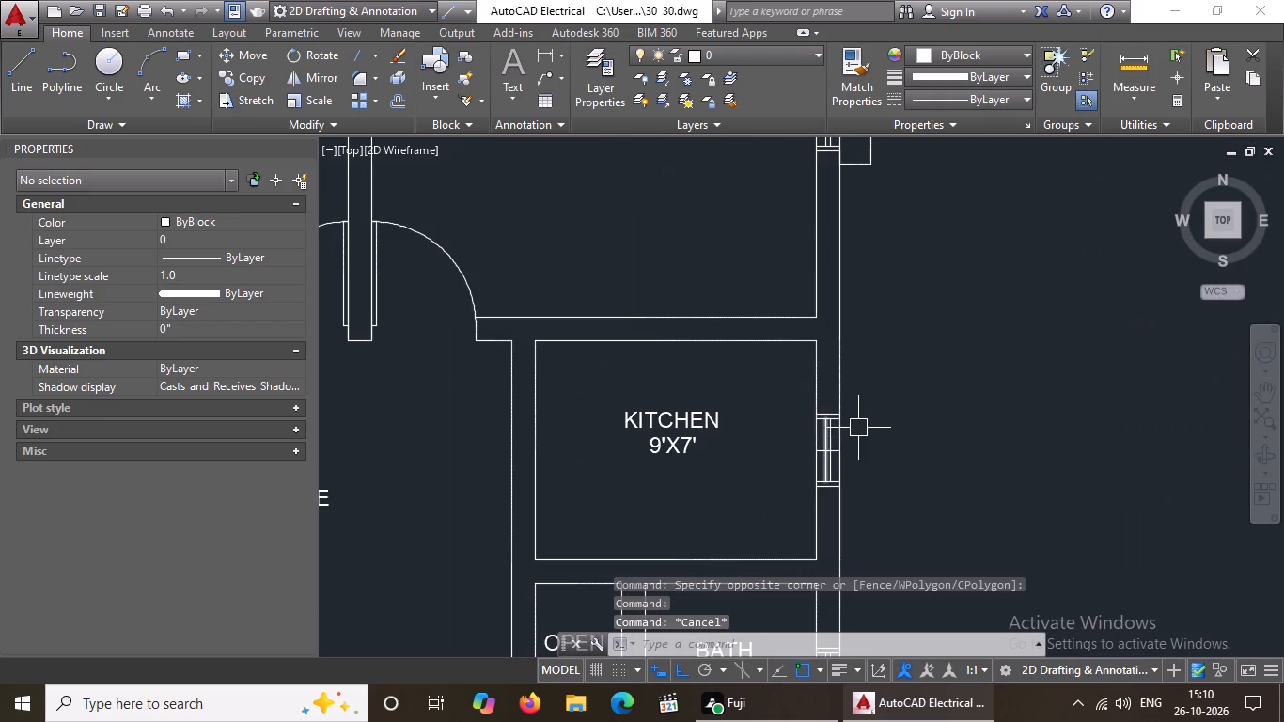
scroll(862, 430, "down", 2)
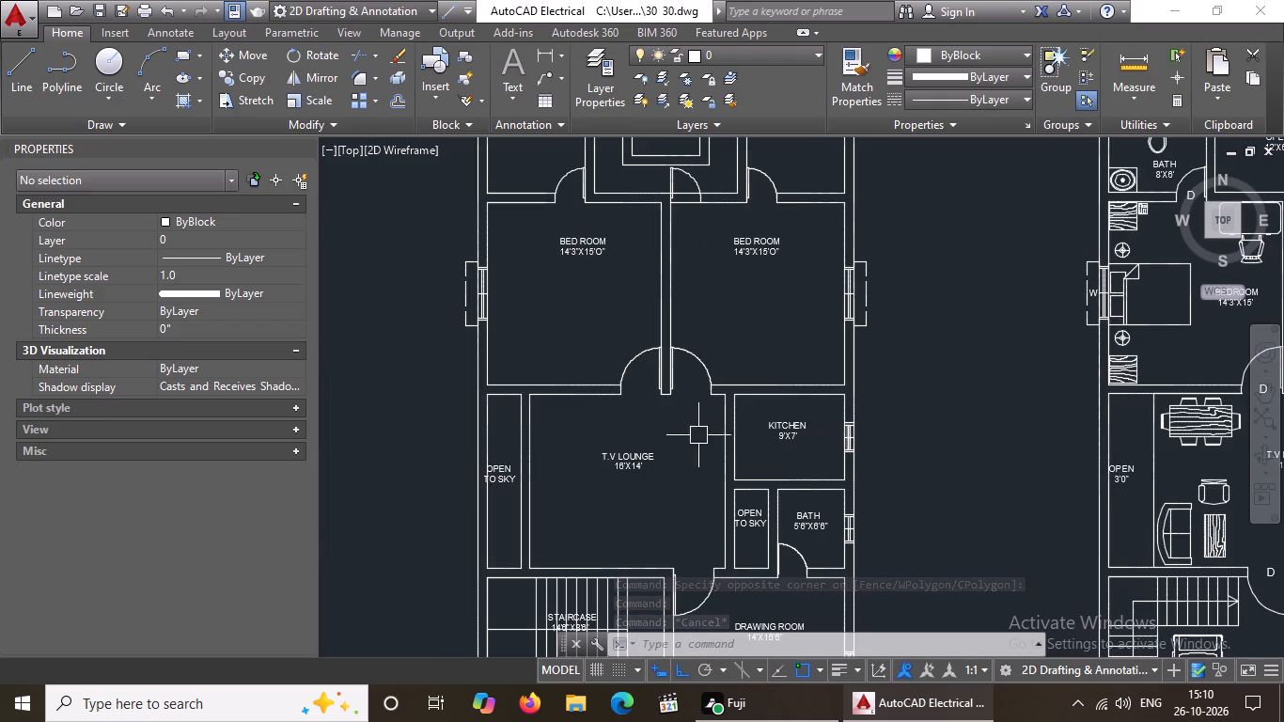
scroll(859, 449, "up", 3)
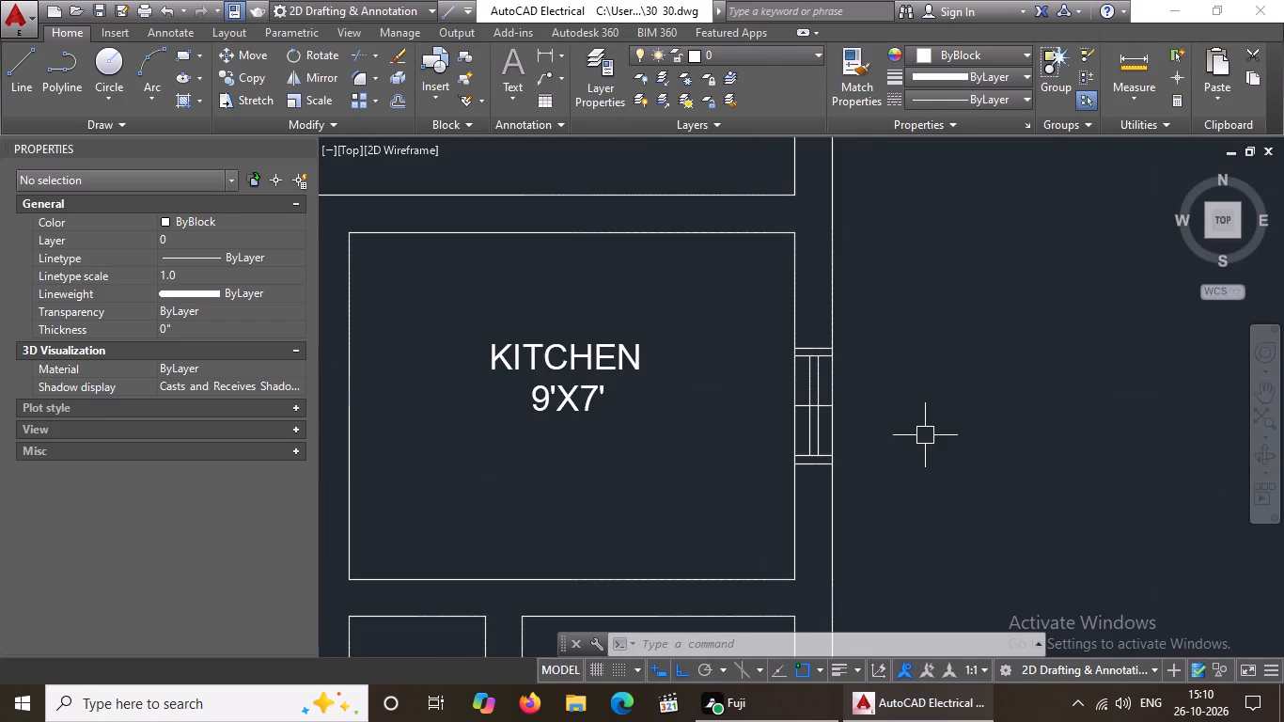
key("l")
key("Return")
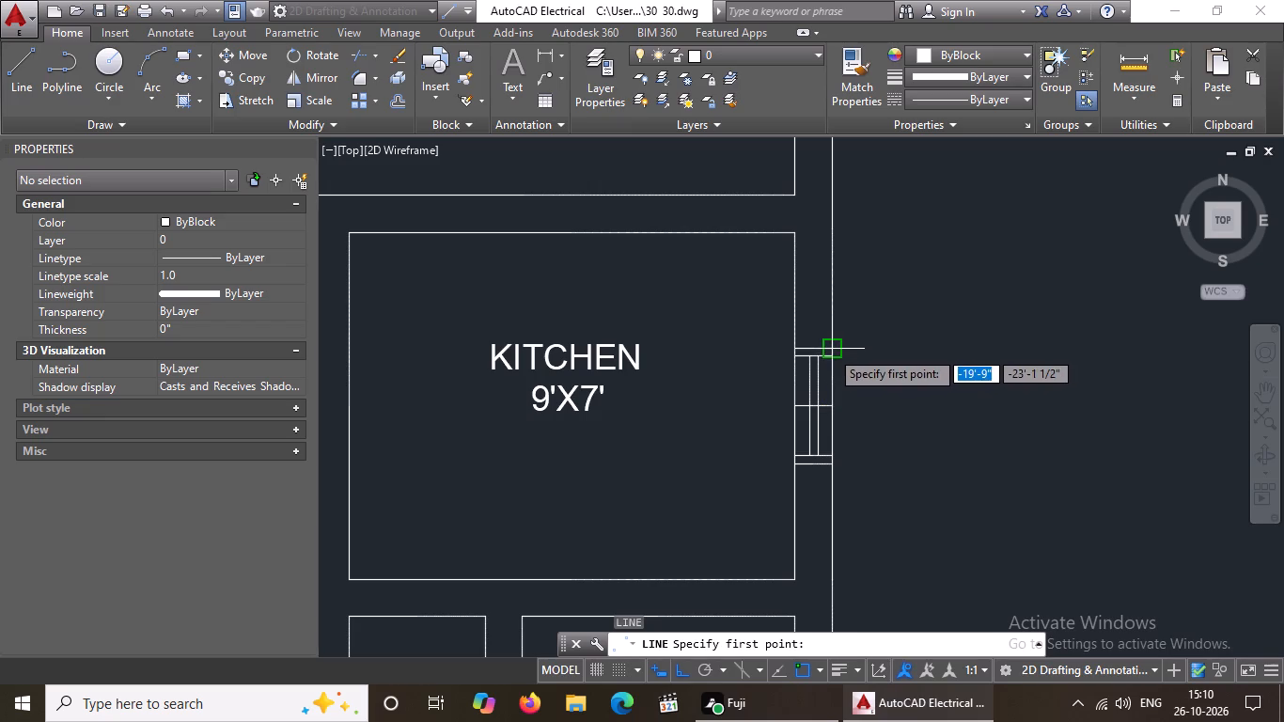
left_click(830, 350)
type("5\"")
key("Return")
type("1'[")
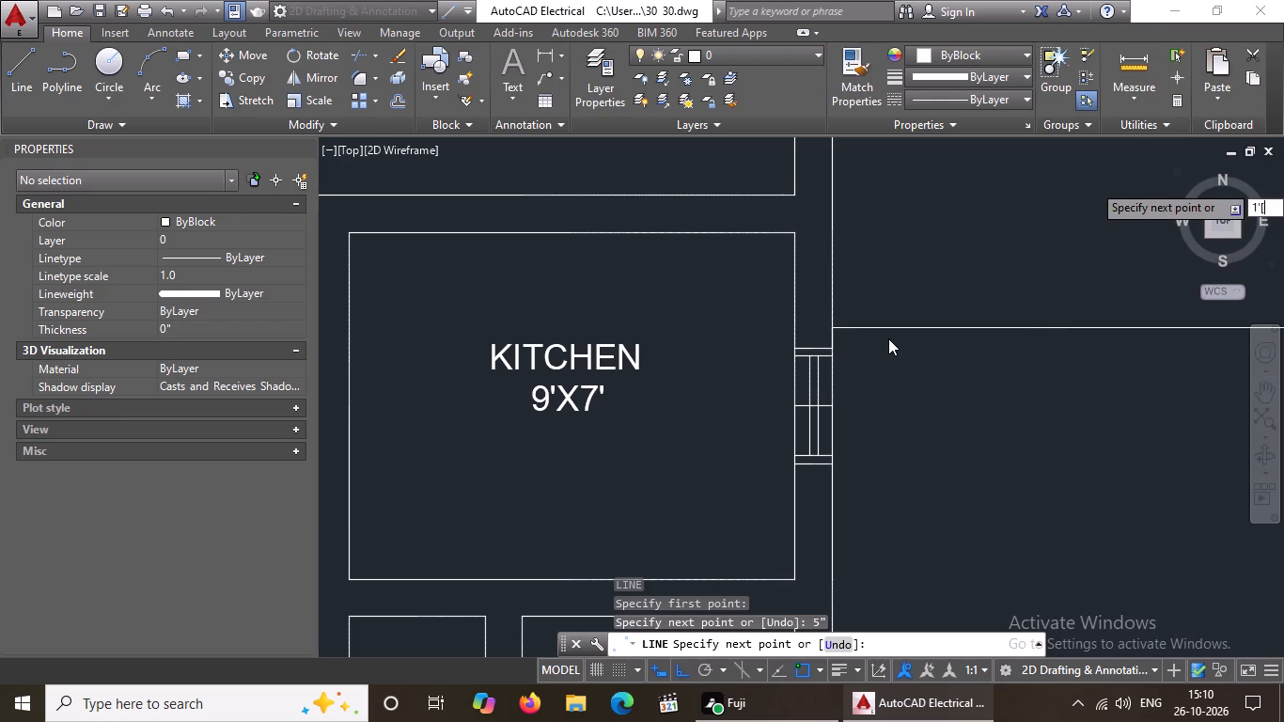
key("BackSpace")
key("Return")
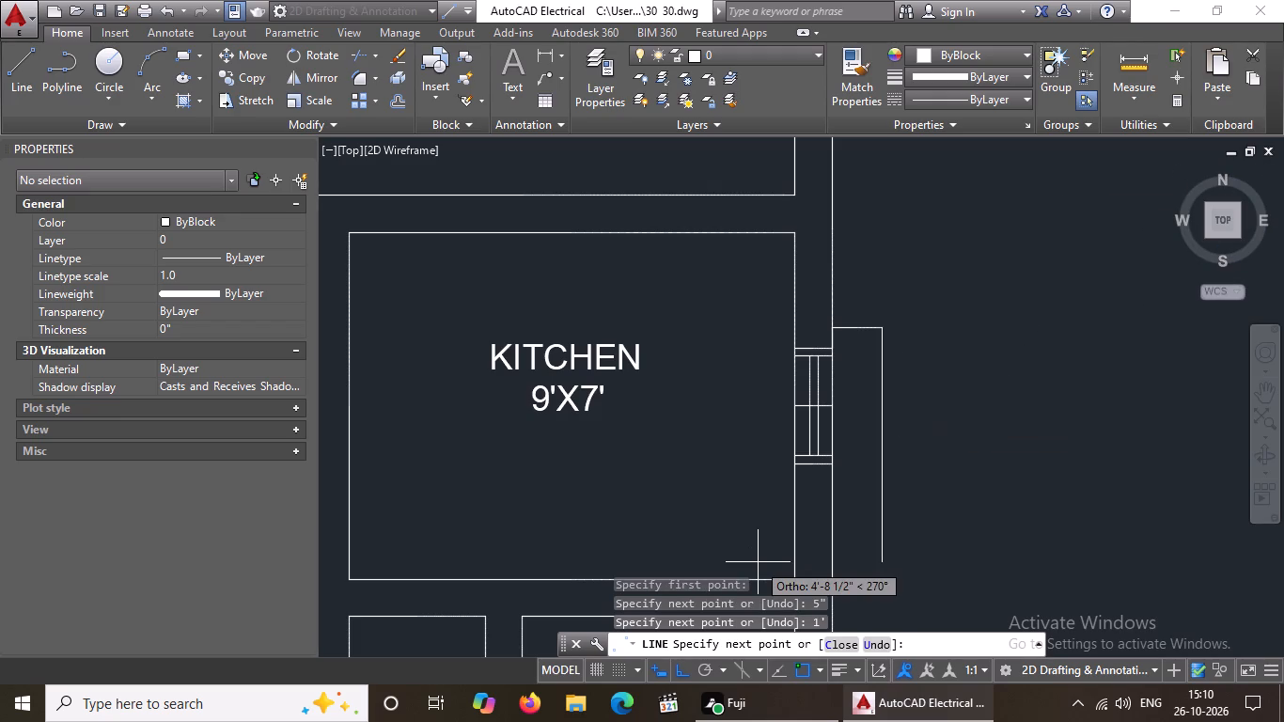
key("Return")
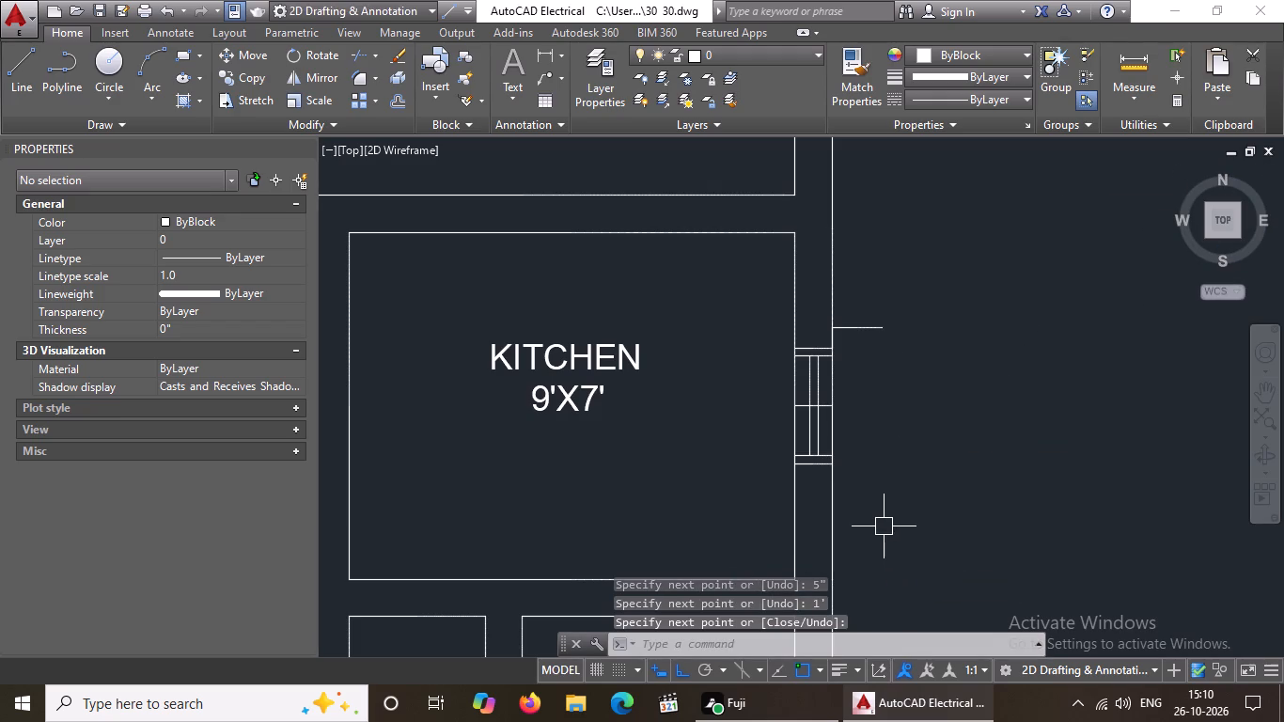
Draw lines from the kitchen window's lower outer corner 5" down, 1' outward, and up to the upper projection's end.
key("l")
key("Return")
scroll(843, 503, "up", 2)
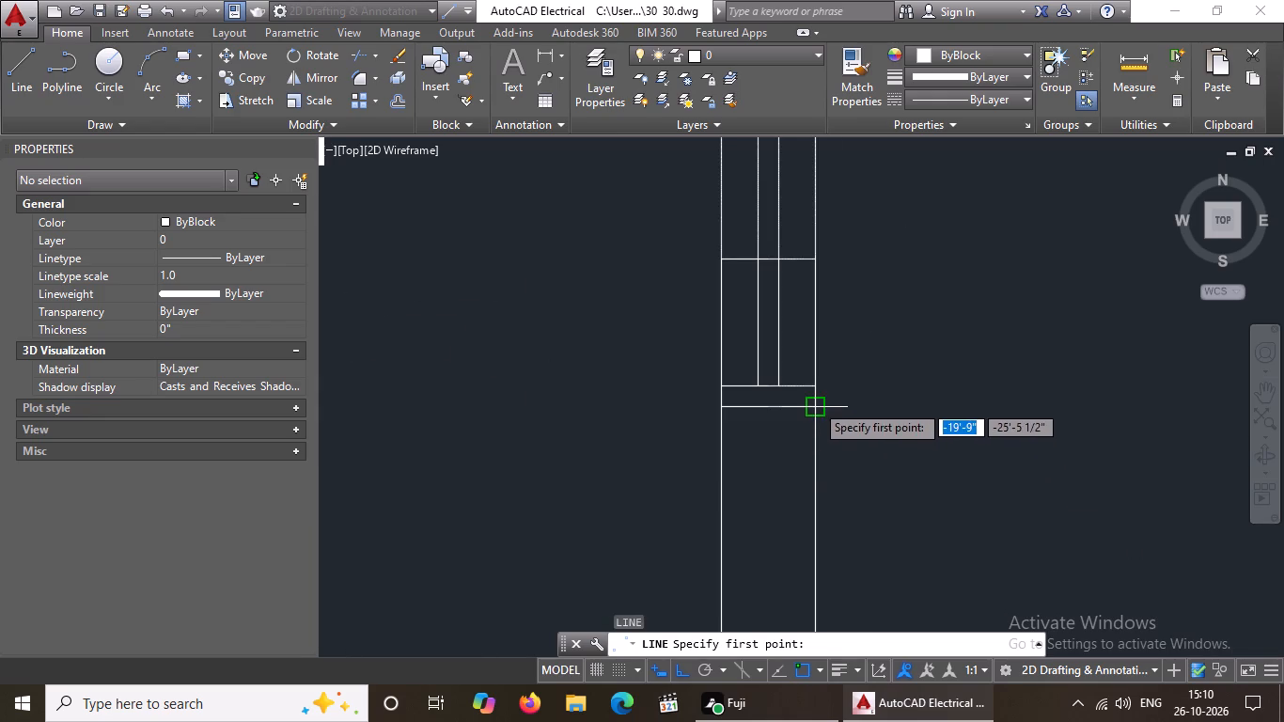
left_click_drag(815, 402, 815, 449)
key("5")
key("shift+quotedbl")
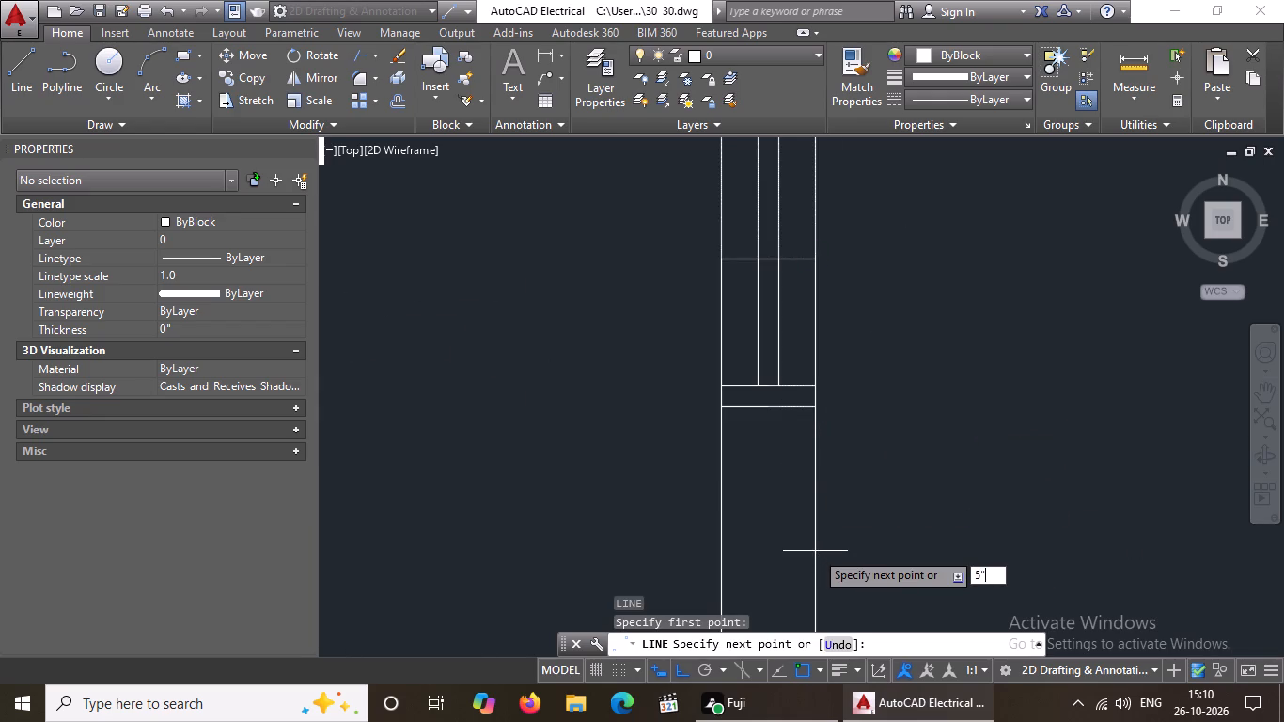
key("Return")
type("1'")
key("Return")
scroll(984, 395, "down", 3)
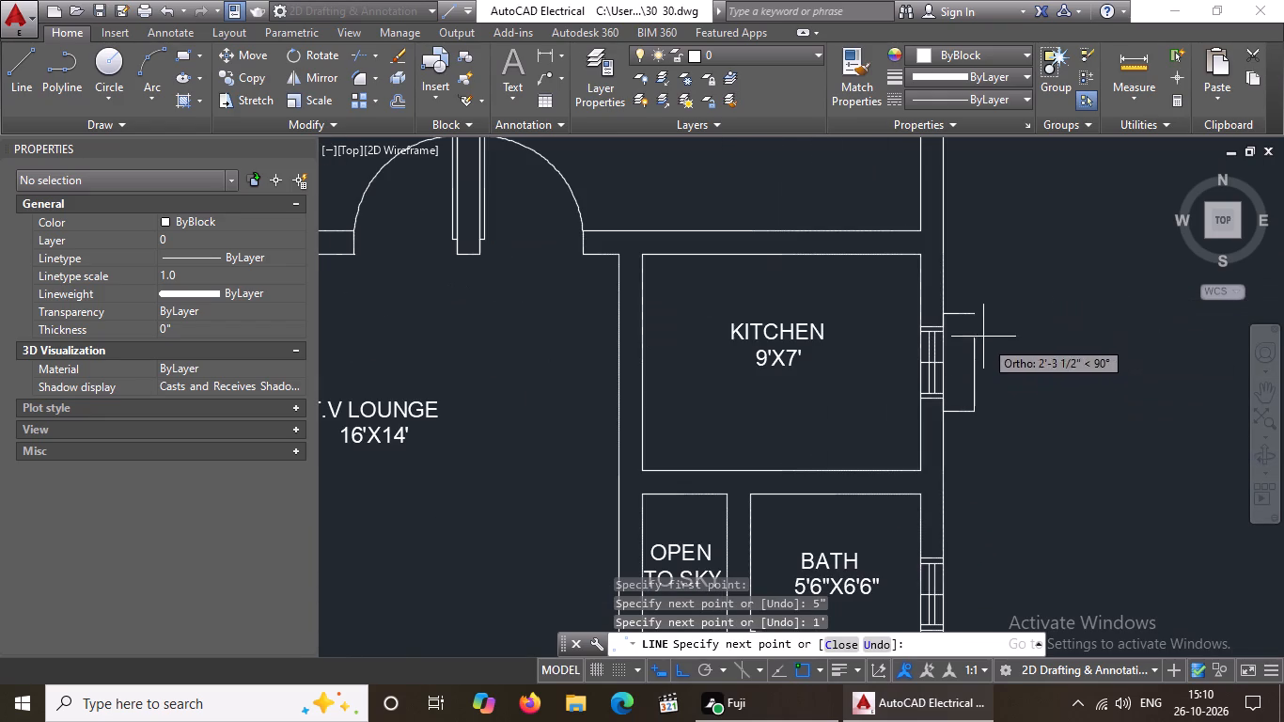
left_click(972, 312)
key("Escape")
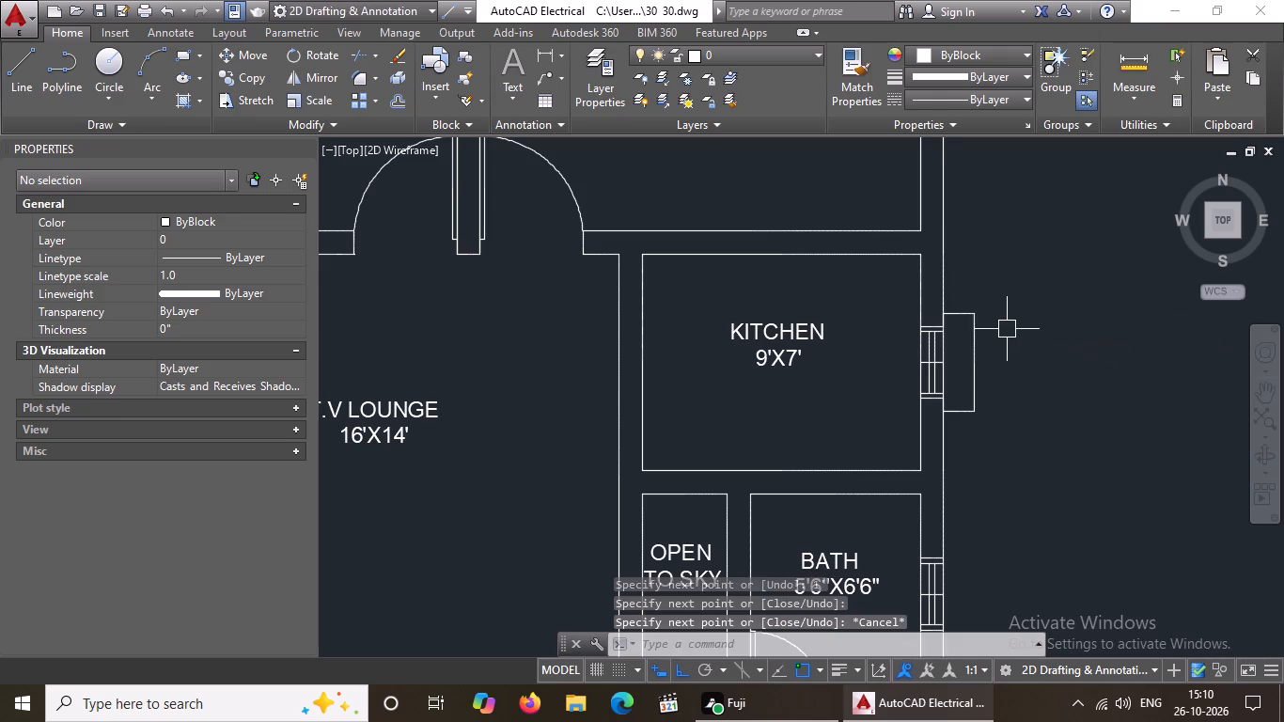
Change the linetype of the kitchen window's five projection lines to ACAD_ISO02W100.
scroll(1009, 329, "down", 2)
scroll(999, 329, "up", 4)
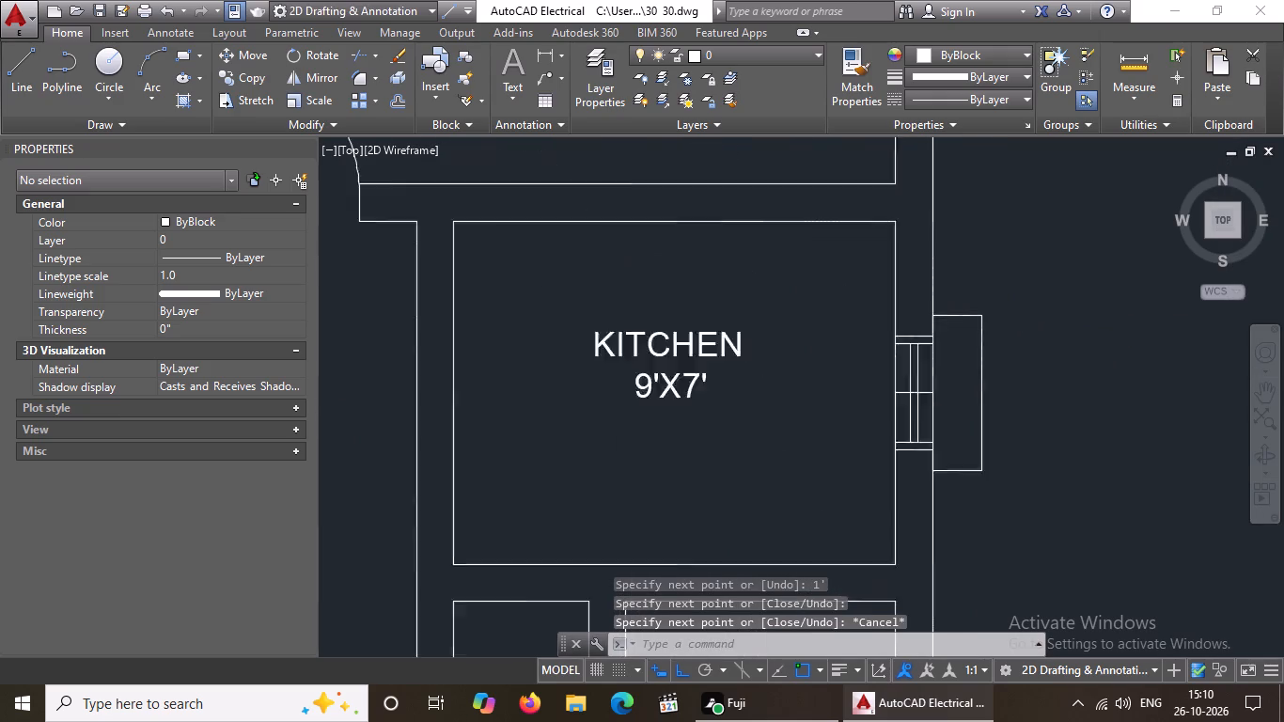
left_click(883, 284)
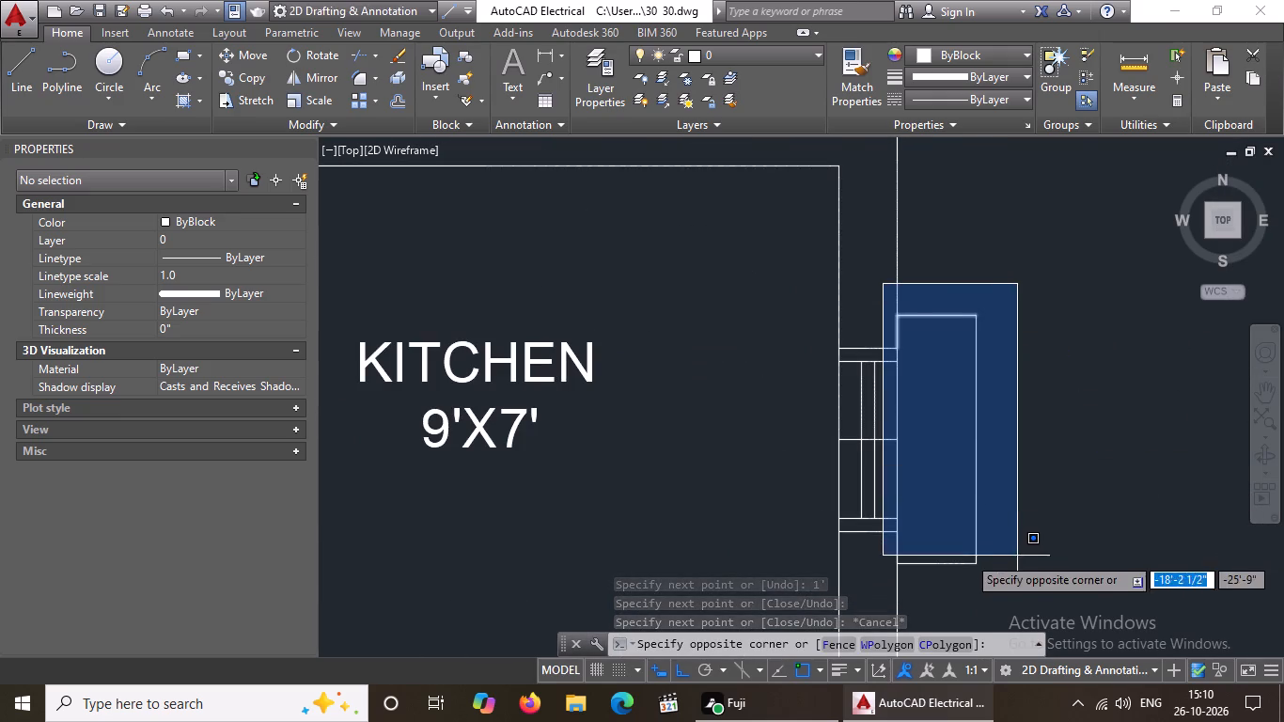
left_click(1026, 582)
left_click(984, 92)
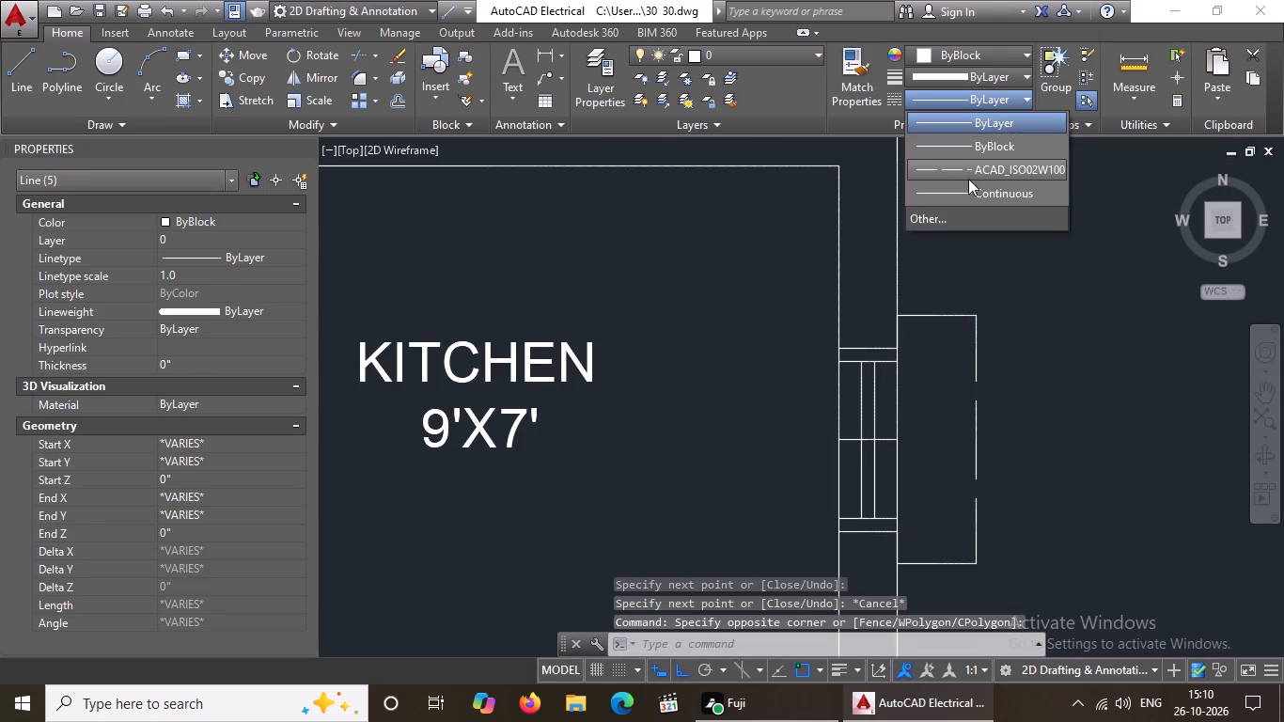
left_click(971, 168)
key("Escape")
Draw lines from the bath window's upper outer corner 5" up along the wall and 1' outward.
scroll(931, 331, "down", 4)
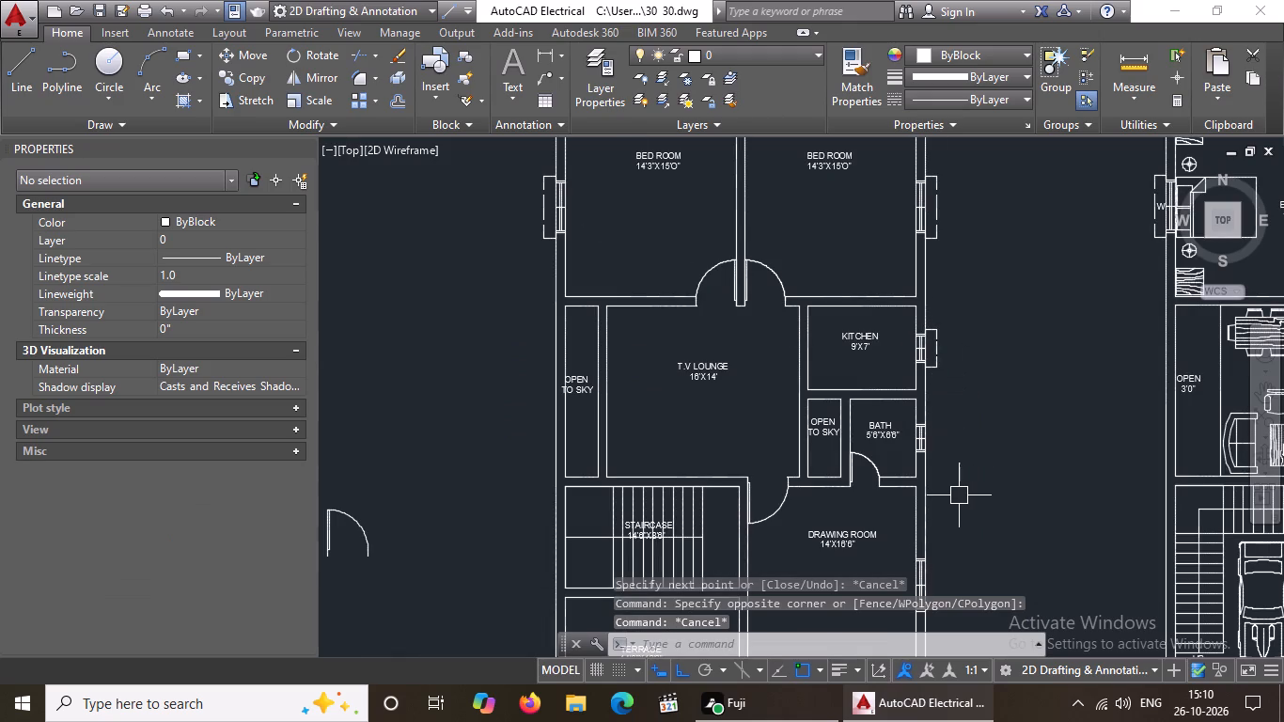
scroll(920, 443, "up", 3)
key("l")
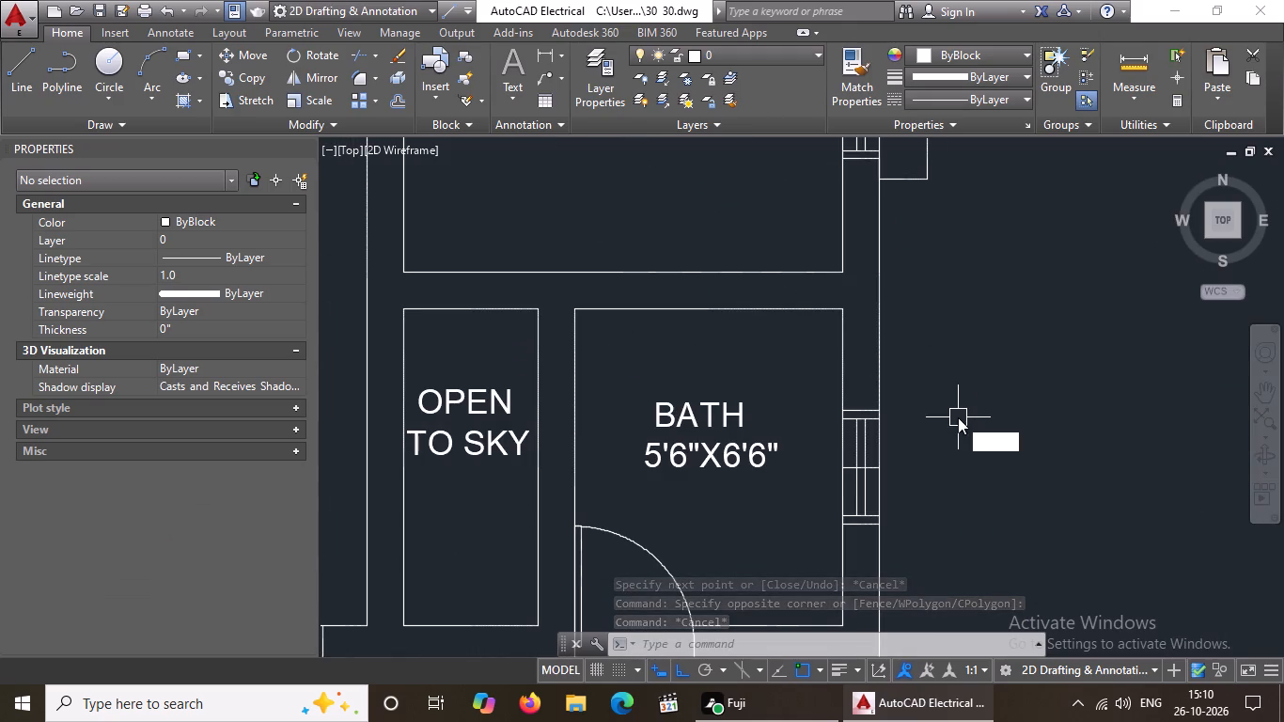
key("Return")
scroll(908, 420, "up", 1)
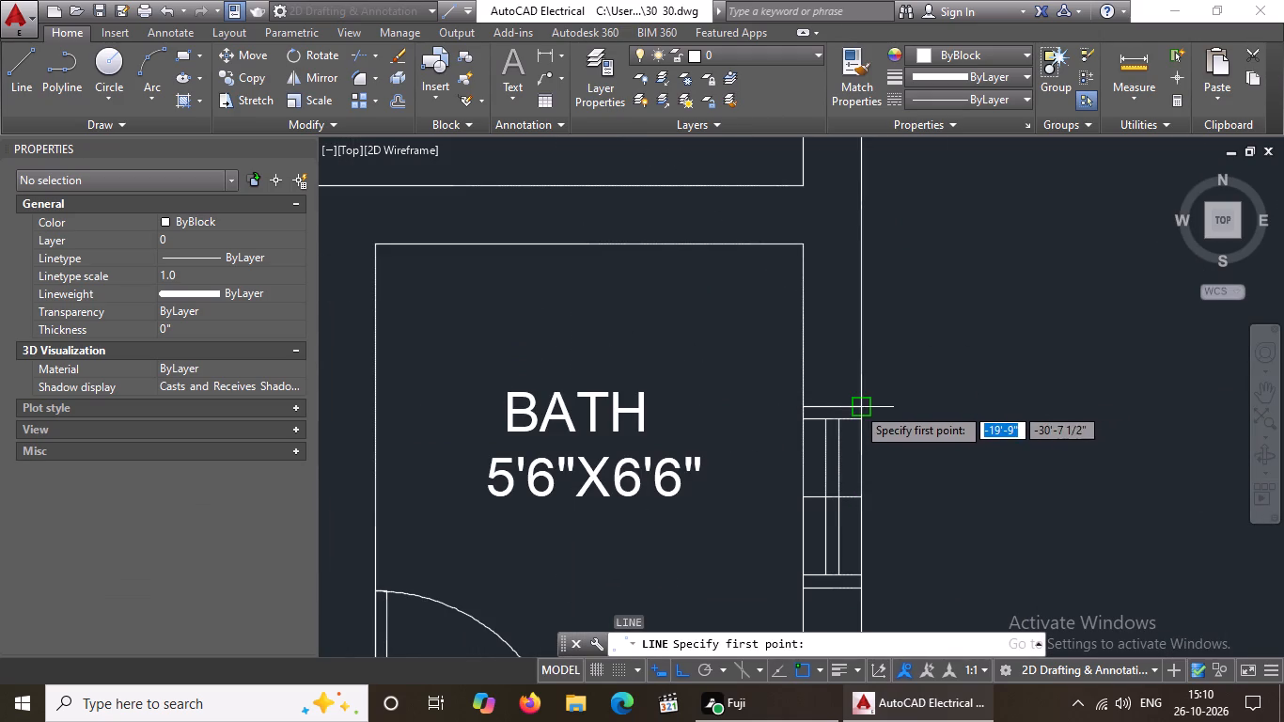
left_click_drag(856, 406, 851, 393)
key("5")
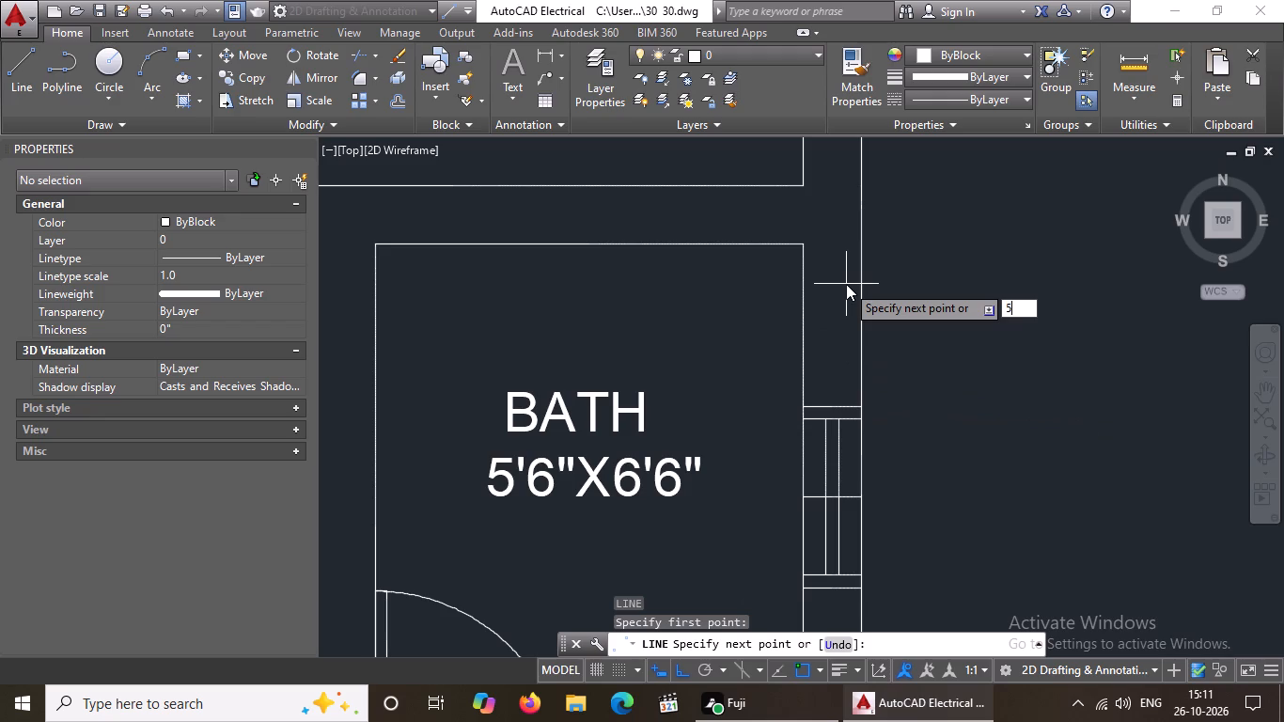
key("shift+quotedbl")
key("Return")
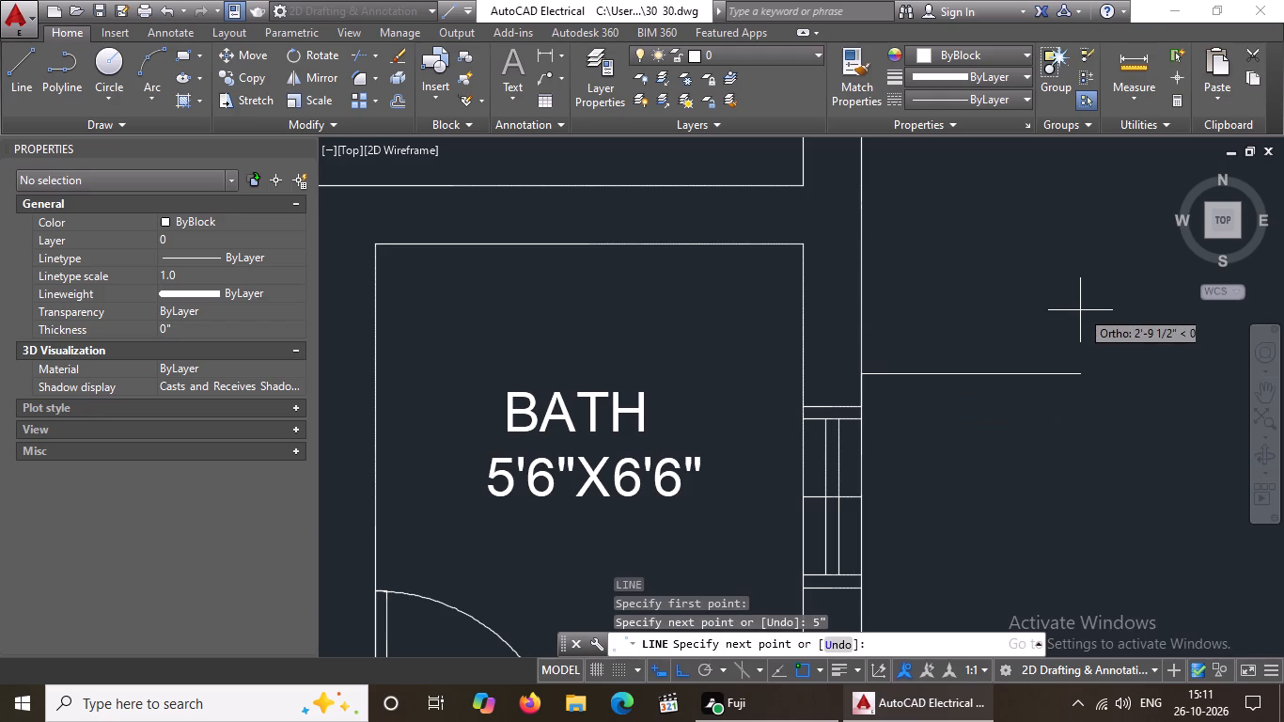
type("1'")
key("Return")
key("Return")
Draw lines from the bath window's lower outer corner 5" down, 1' outward, and up to the upper projection's end.
scroll(1011, 288, "down", 3)
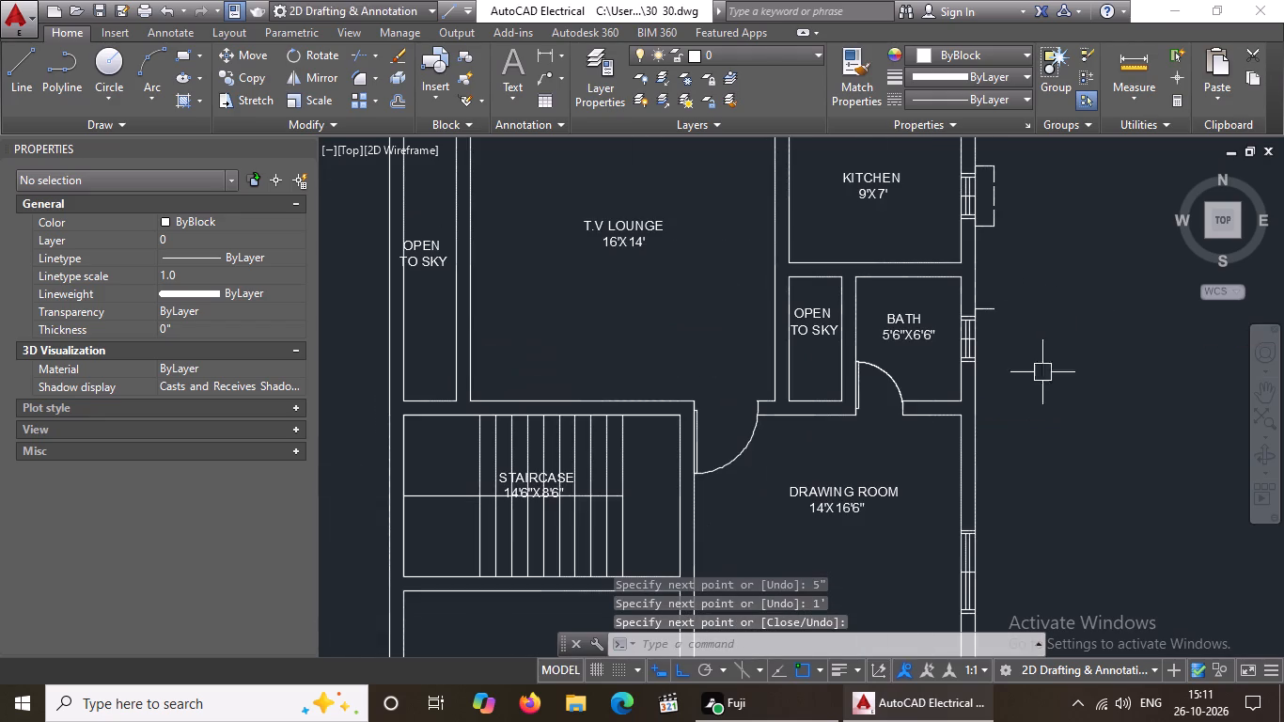
scroll(1011, 385, "up", 2)
key("l")
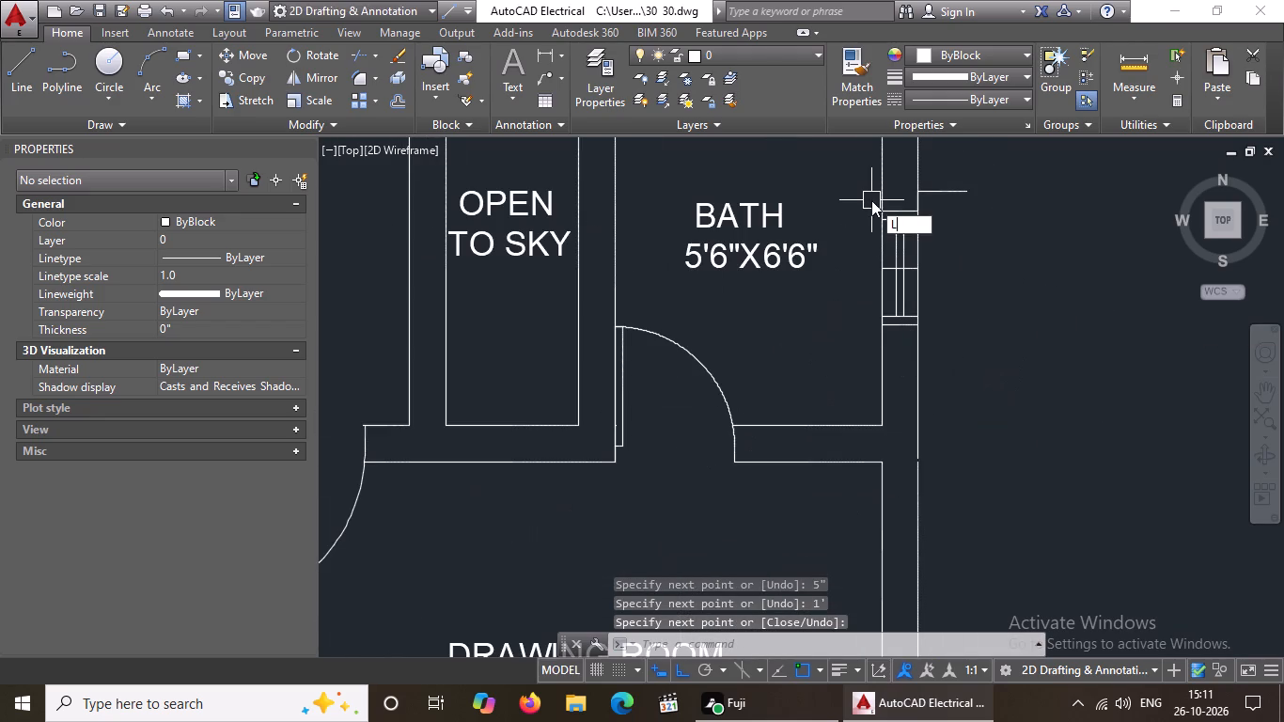
key("Return")
left_click_drag(916, 326, 916, 341)
type("5\"")
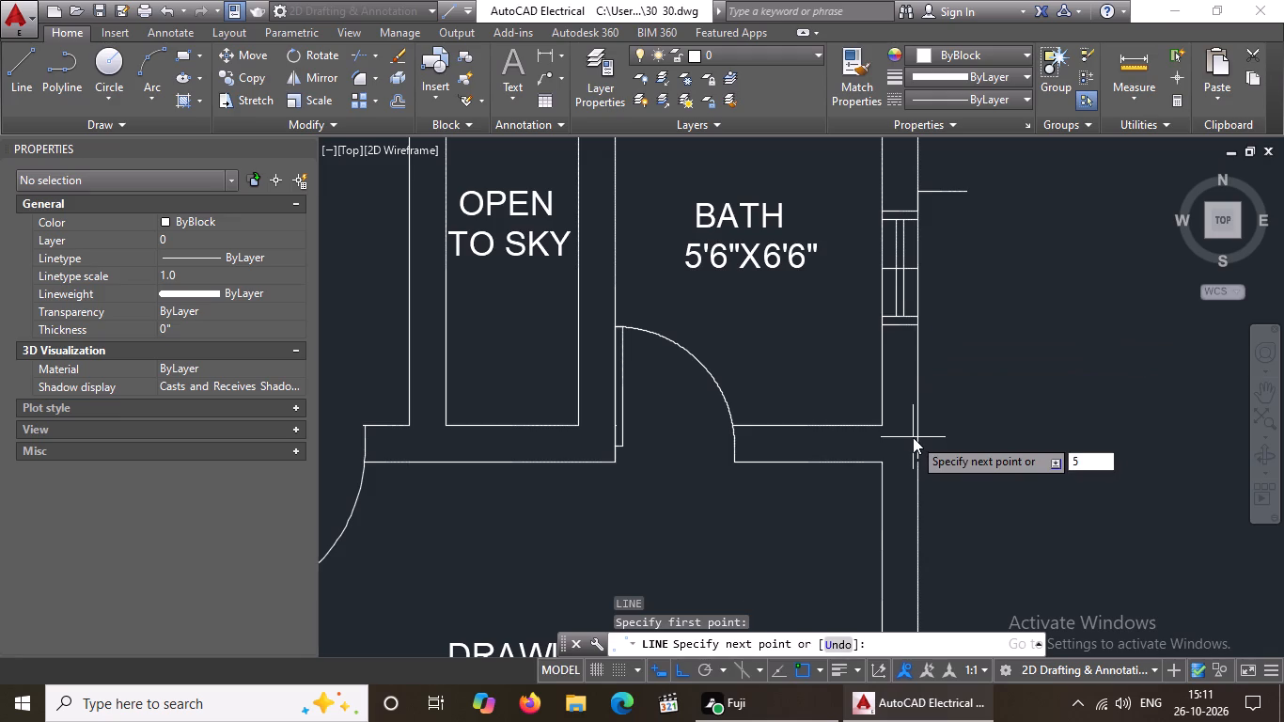
key("Return")
type("1'")
key("Return")
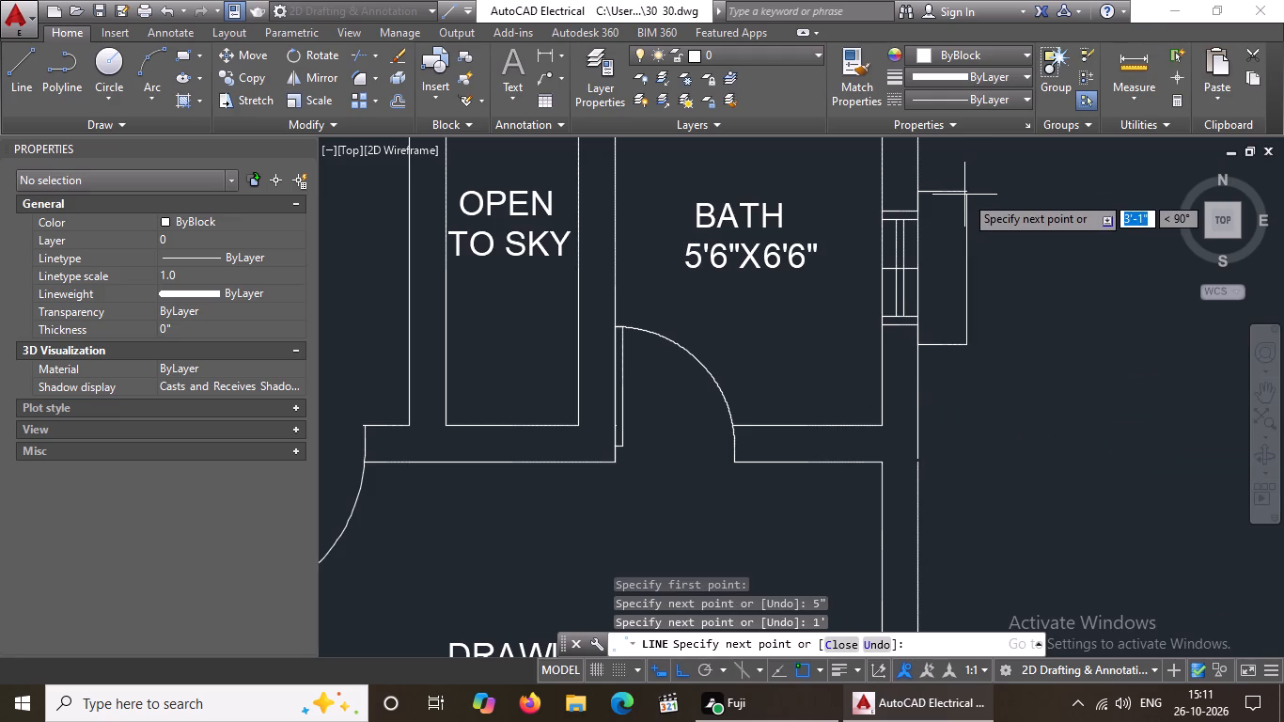
left_click(966, 191)
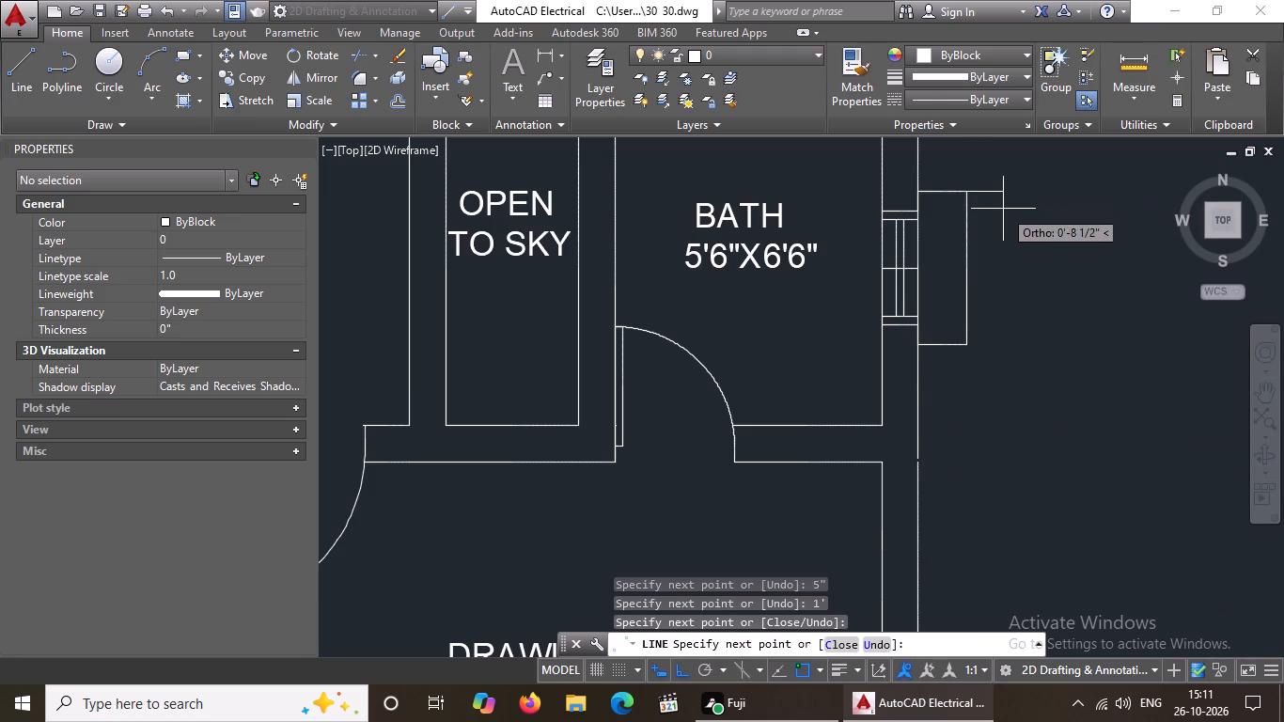
key("Escape")
Change the linetype of the bath window's five projection lines to ACAD_ISO02W100.
scroll(1005, 210, "down", 4)
scroll(1002, 185, "up", 5)
left_click_drag(766, 250, 766, 261)
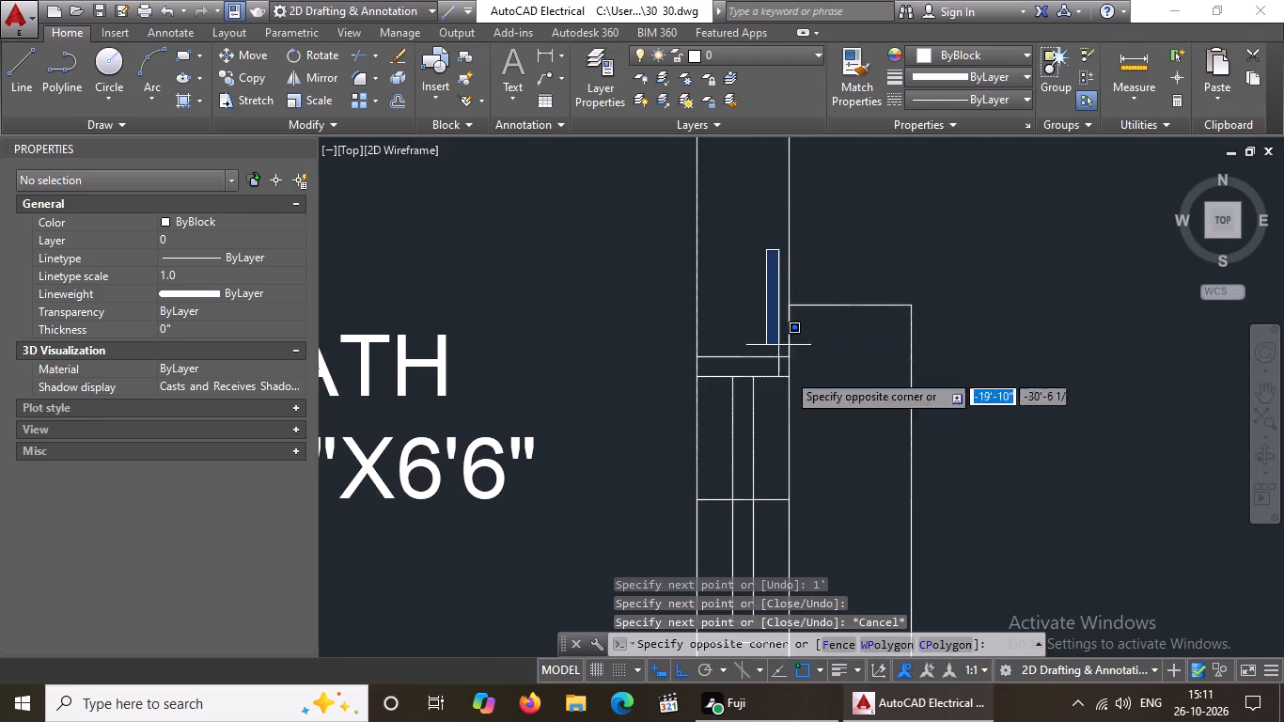
scroll(864, 387, "down", 3)
left_click(926, 482)
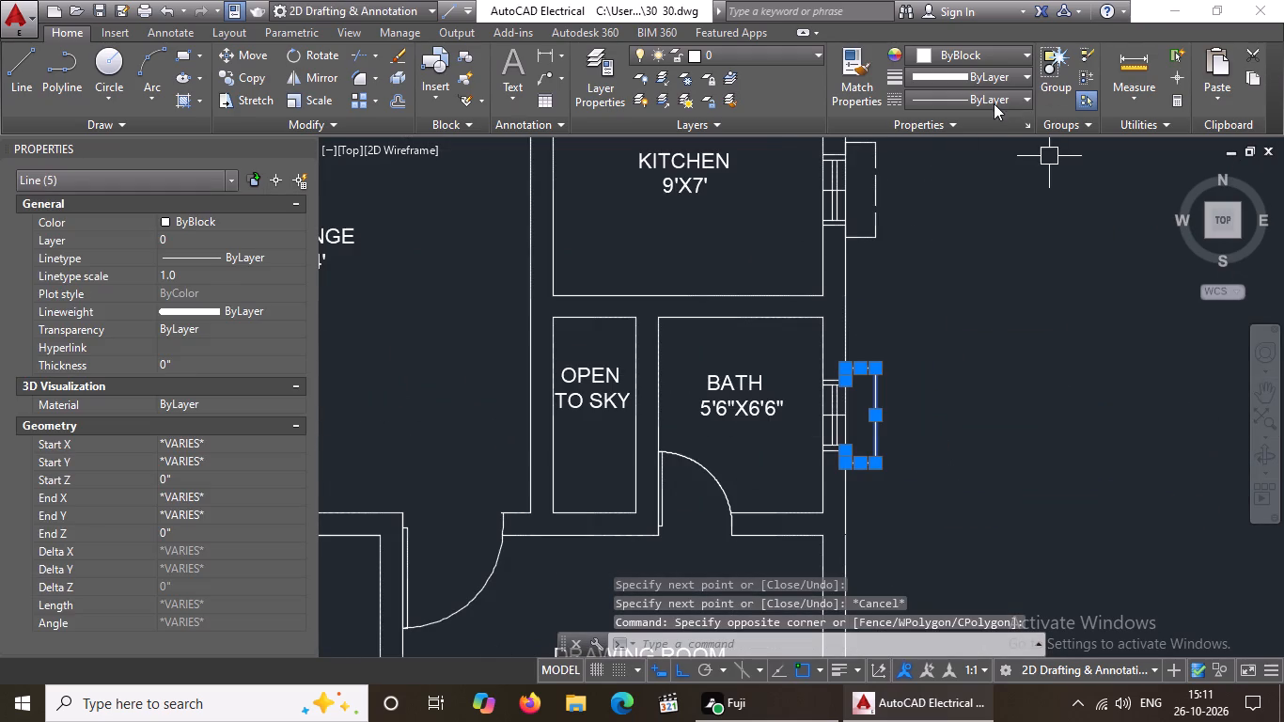
left_click(991, 100)
left_click(966, 171)
scroll(904, 276, "down", 3)
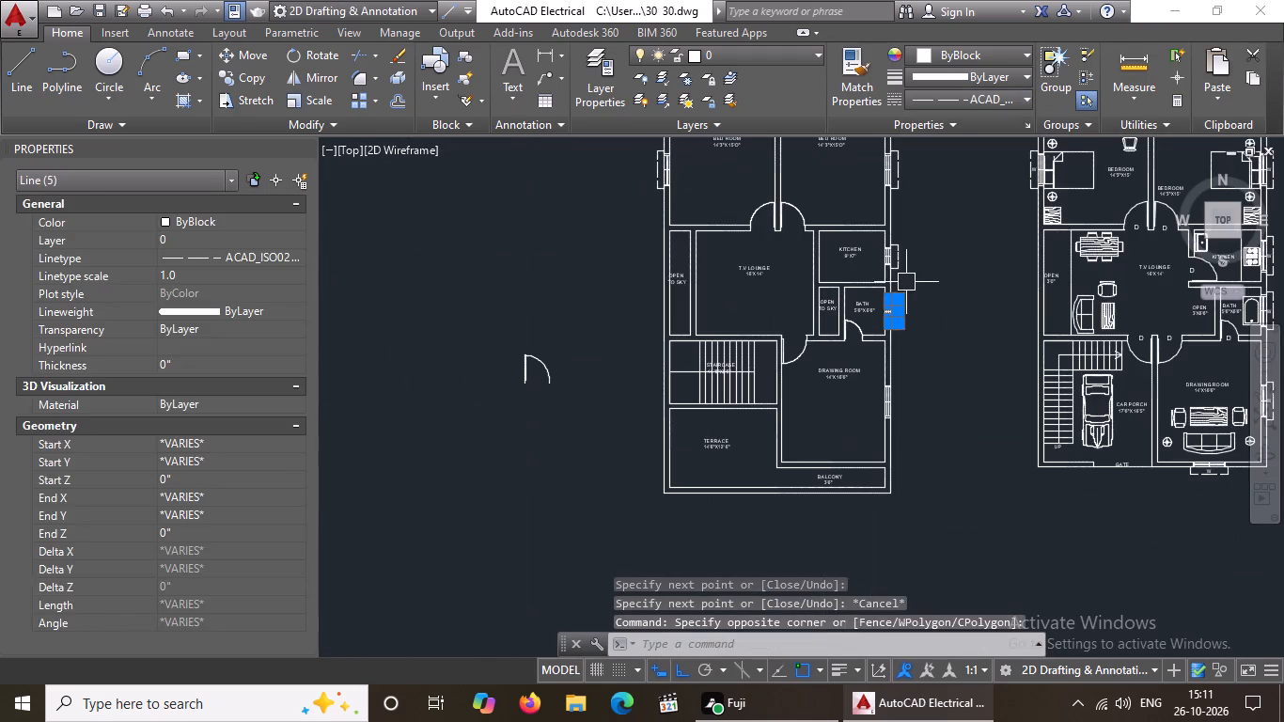
key("Escape")
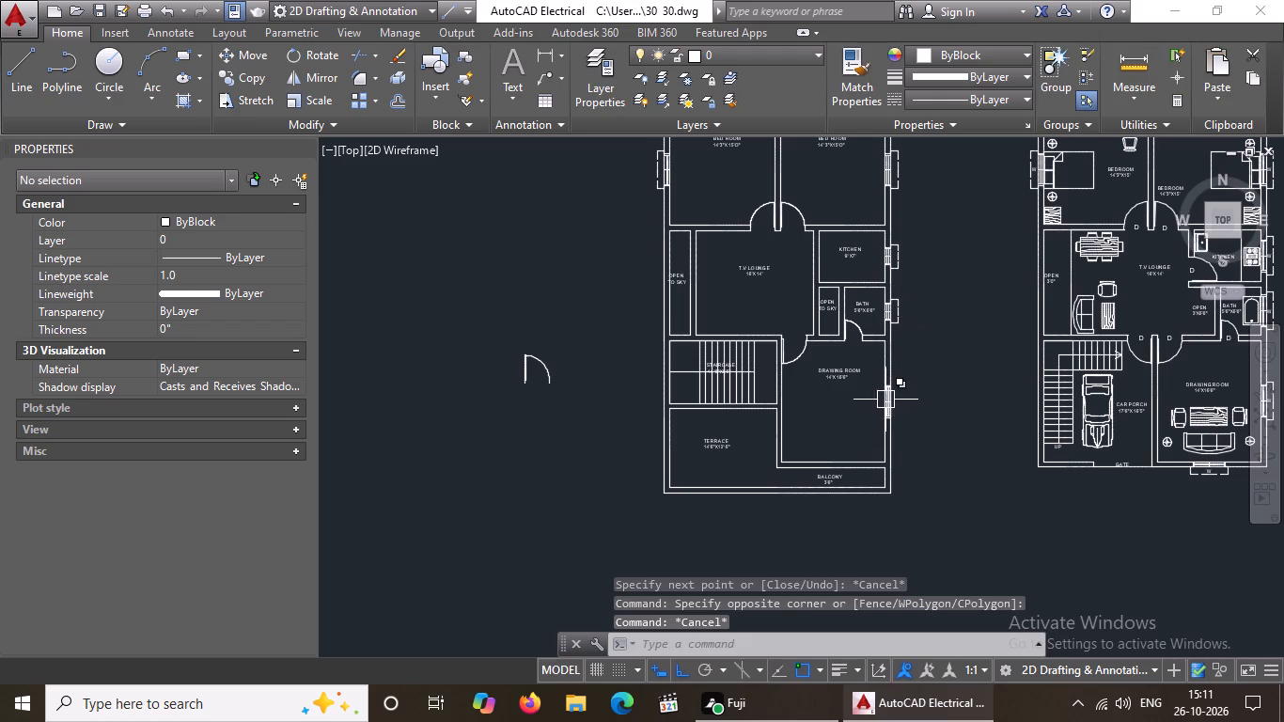
Draw lines from the drawing room window's upper outer corner 5" up along the wall and 1' outward.
scroll(886, 399, "up", 5)
key("l")
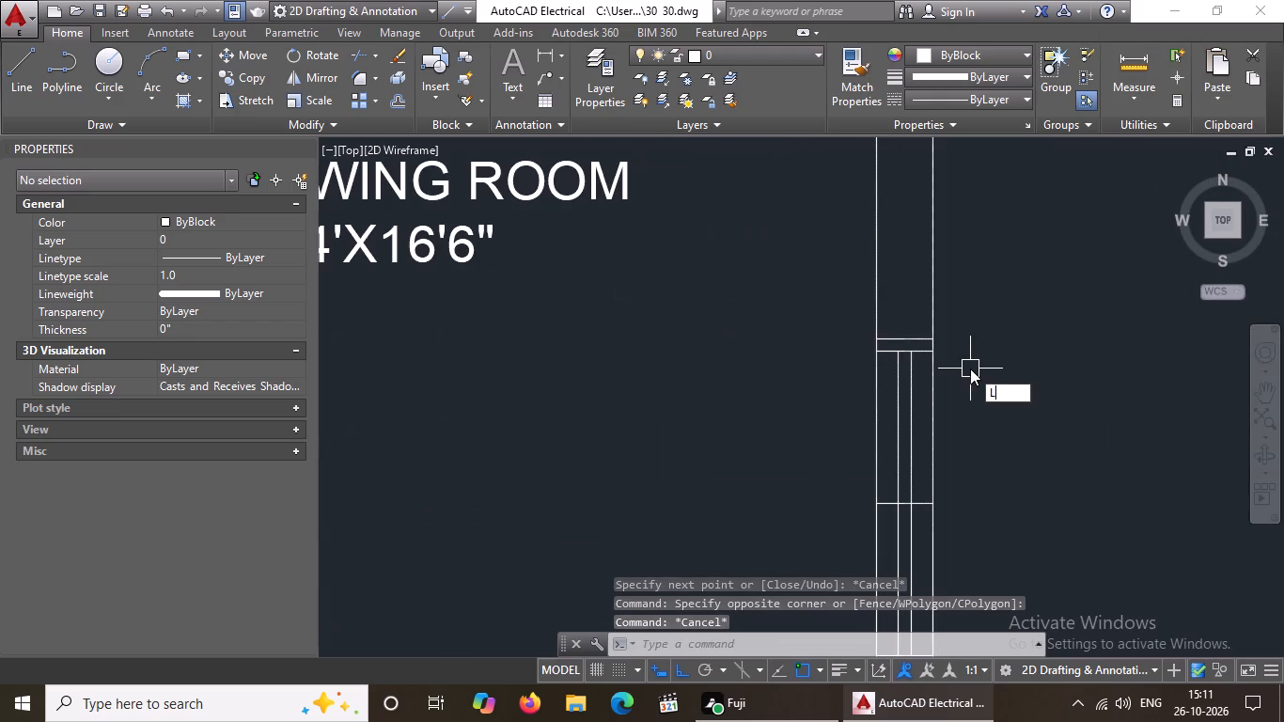
key("Return")
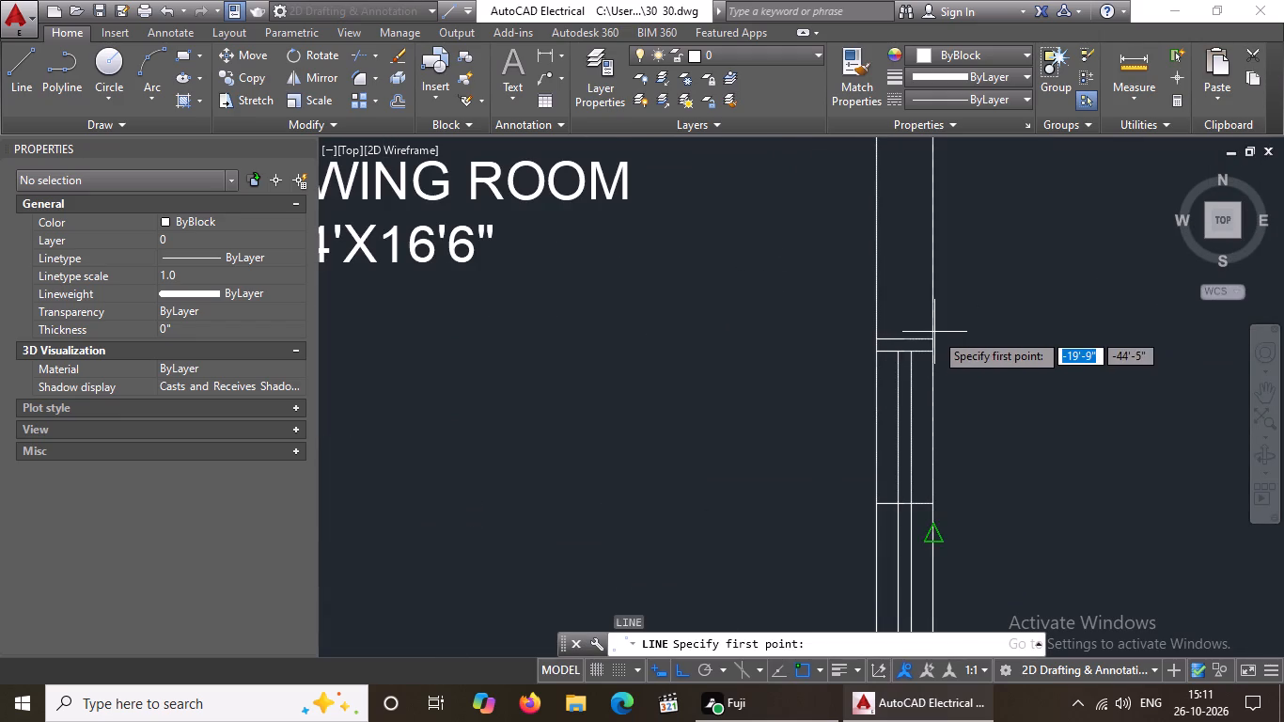
left_click_drag(928, 340, 929, 332)
key("5")
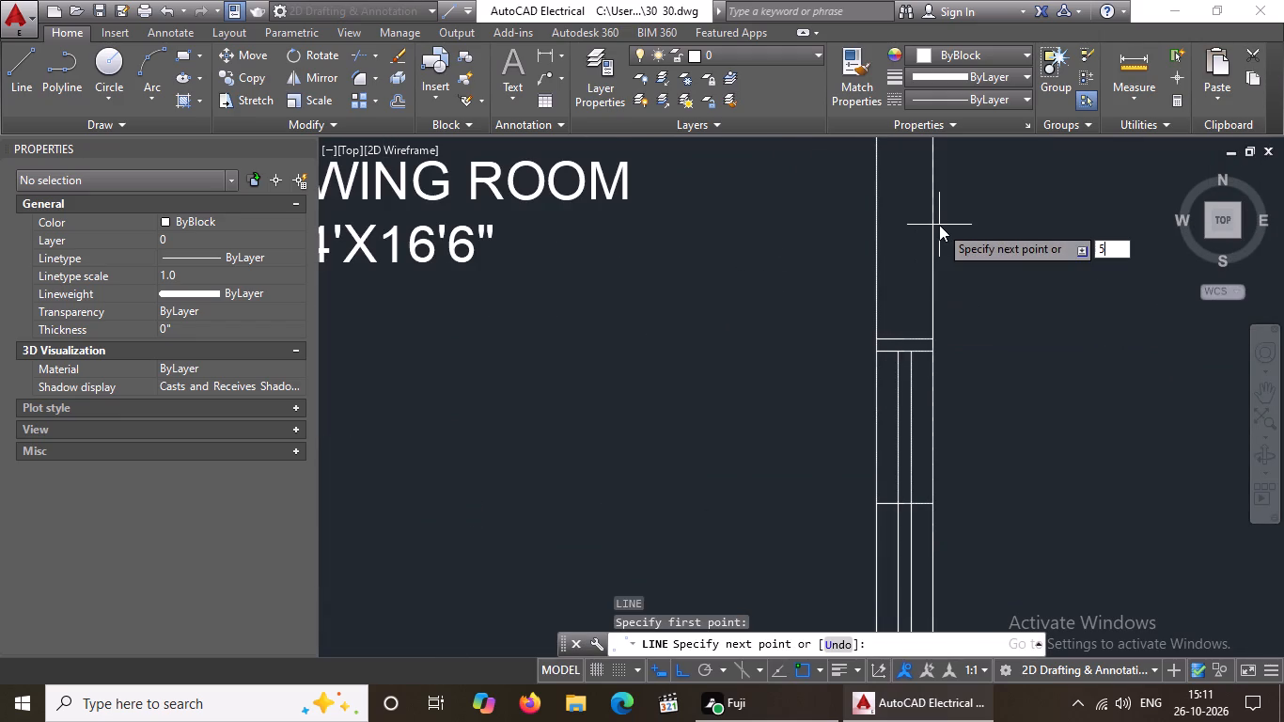
key("shift+quotedbl")
key("Return")
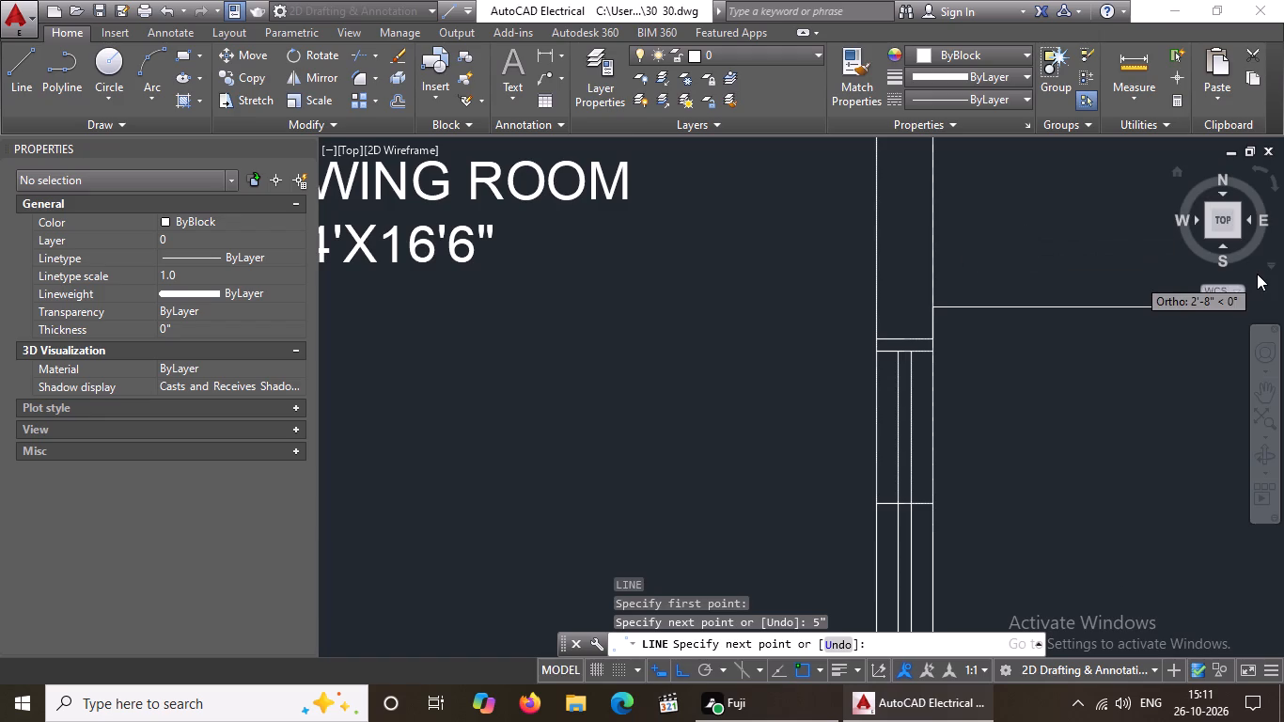
type("1'")
key("Return")
key("Return")
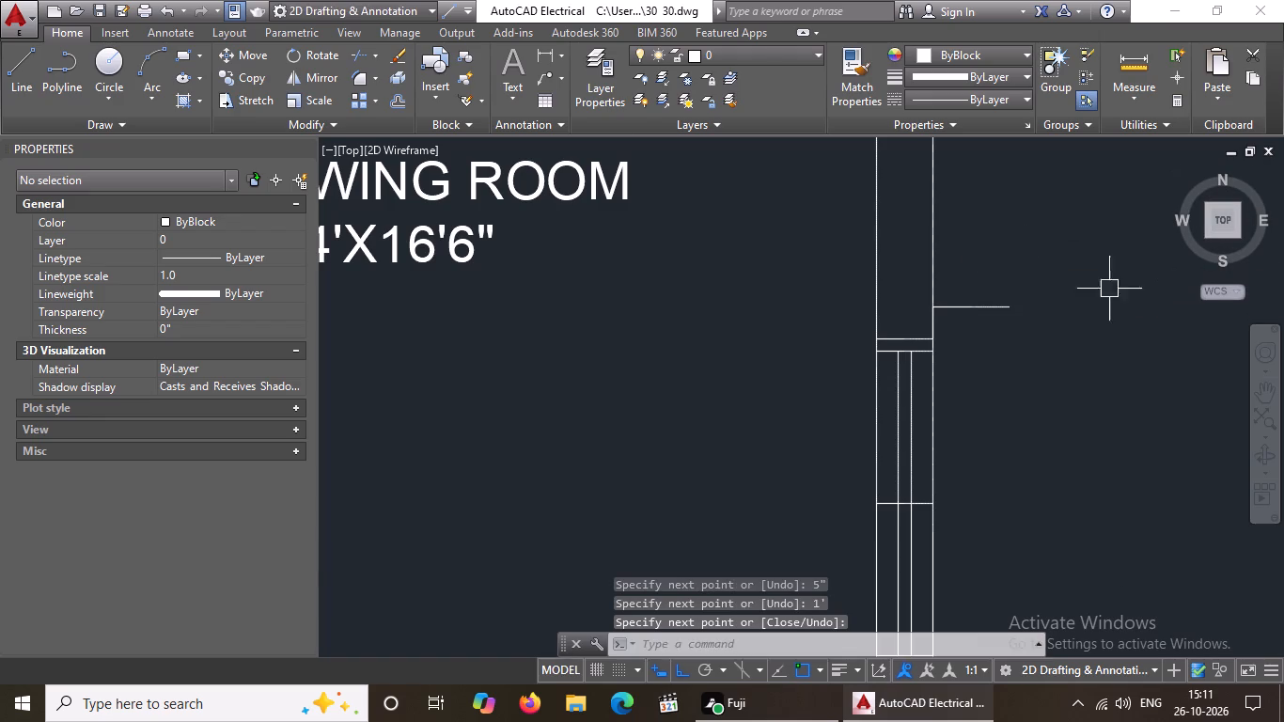
Draw lines from the drawing room window's lower outer corner 5" down, 1' outward, and up to the upper projection's end.
scroll(1051, 314, "down", 4)
scroll(1064, 390, "up", 2)
key("l")
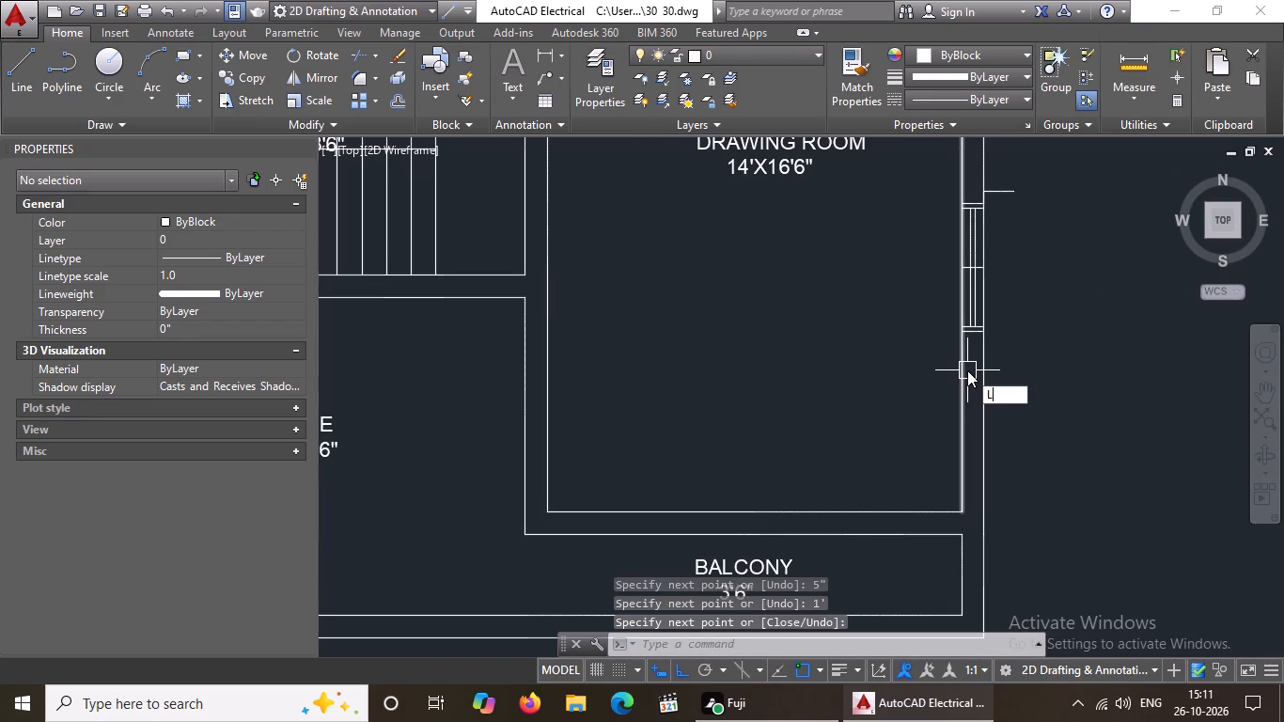
key("Return")
scroll(1002, 340, "up", 2)
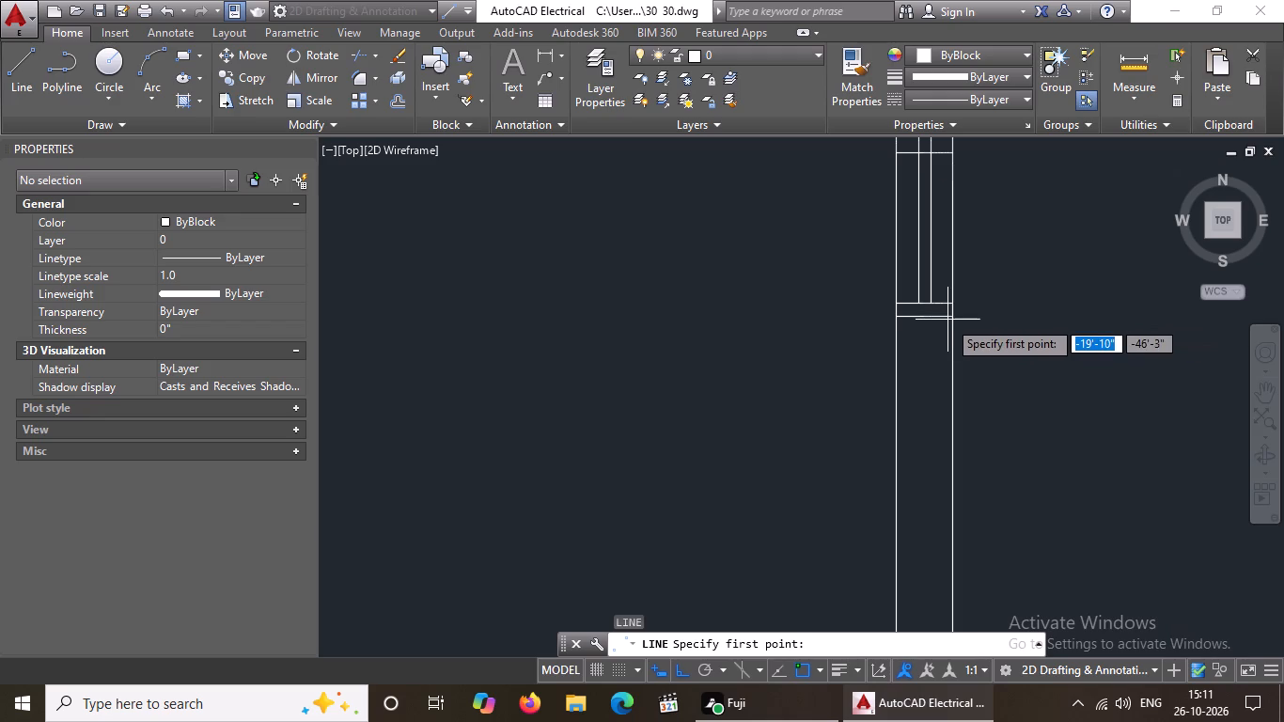
left_click_drag(953, 317, 953, 345)
type("5\"")
key("Return")
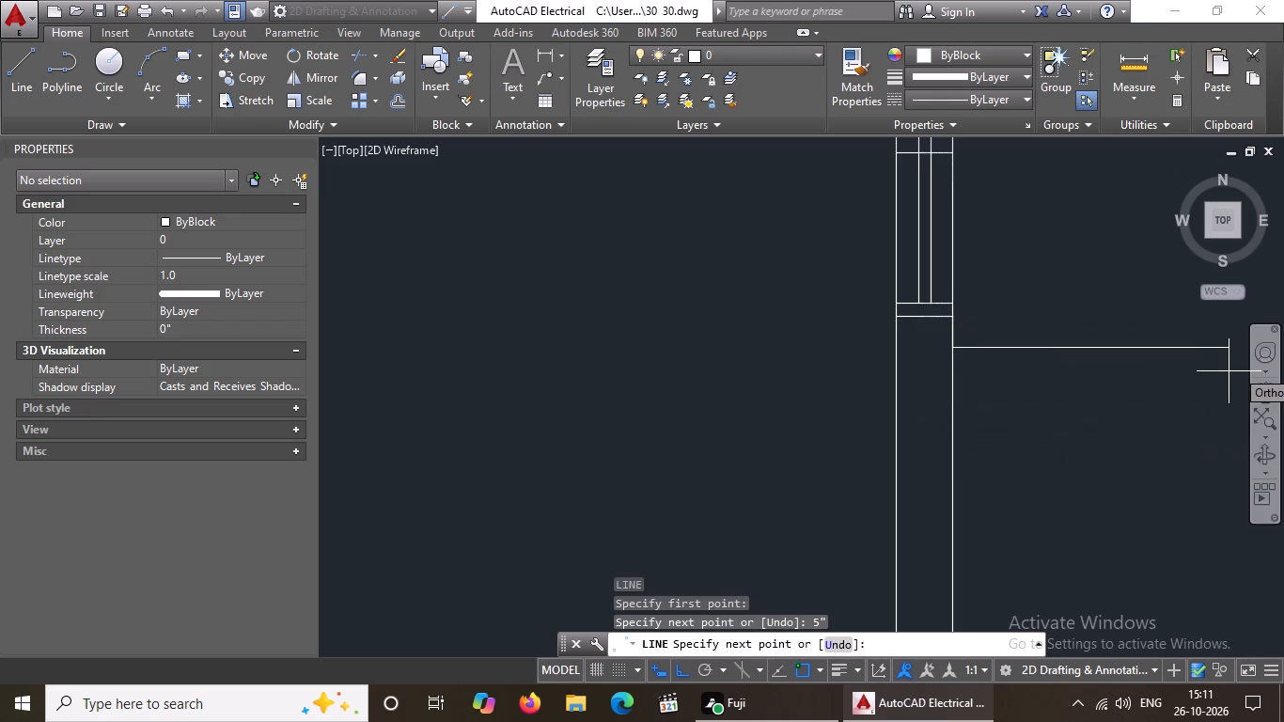
type("1'")
key("Return")
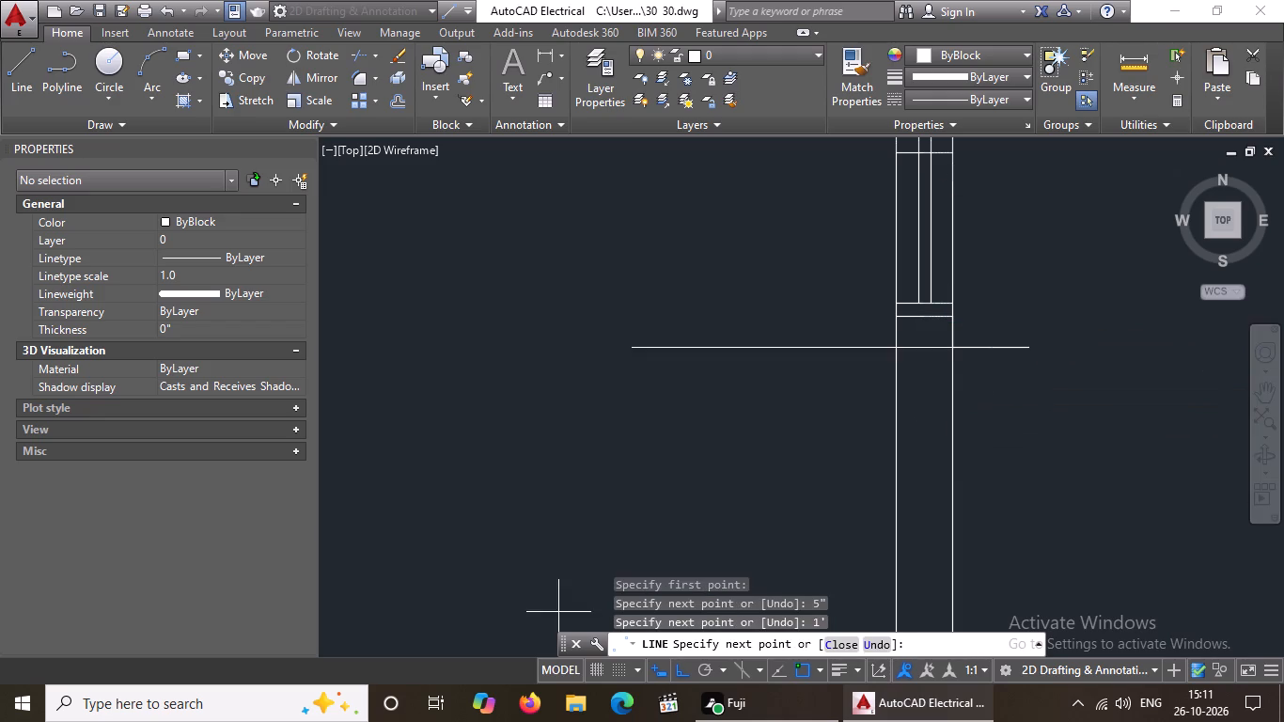
scroll(1064, 404, "down", 3)
scroll(1057, 295, "up", 3)
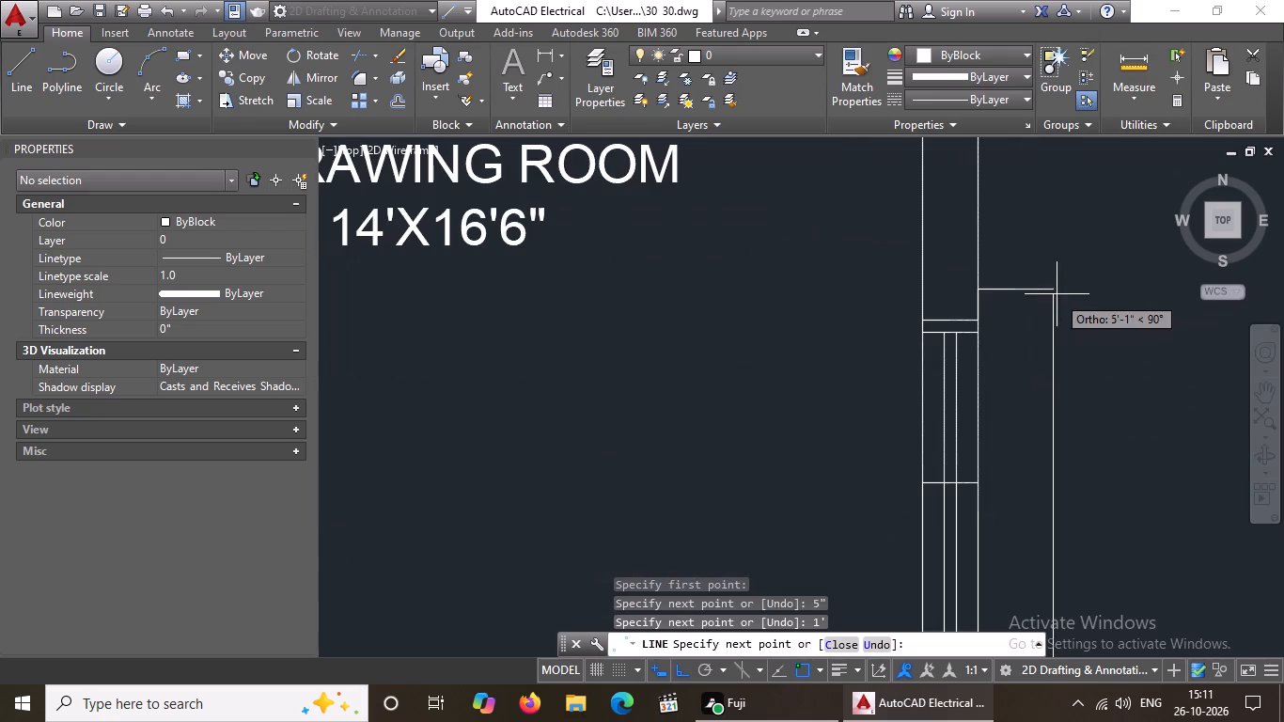
left_click(1053, 287)
scroll(1058, 286, "down", 3)
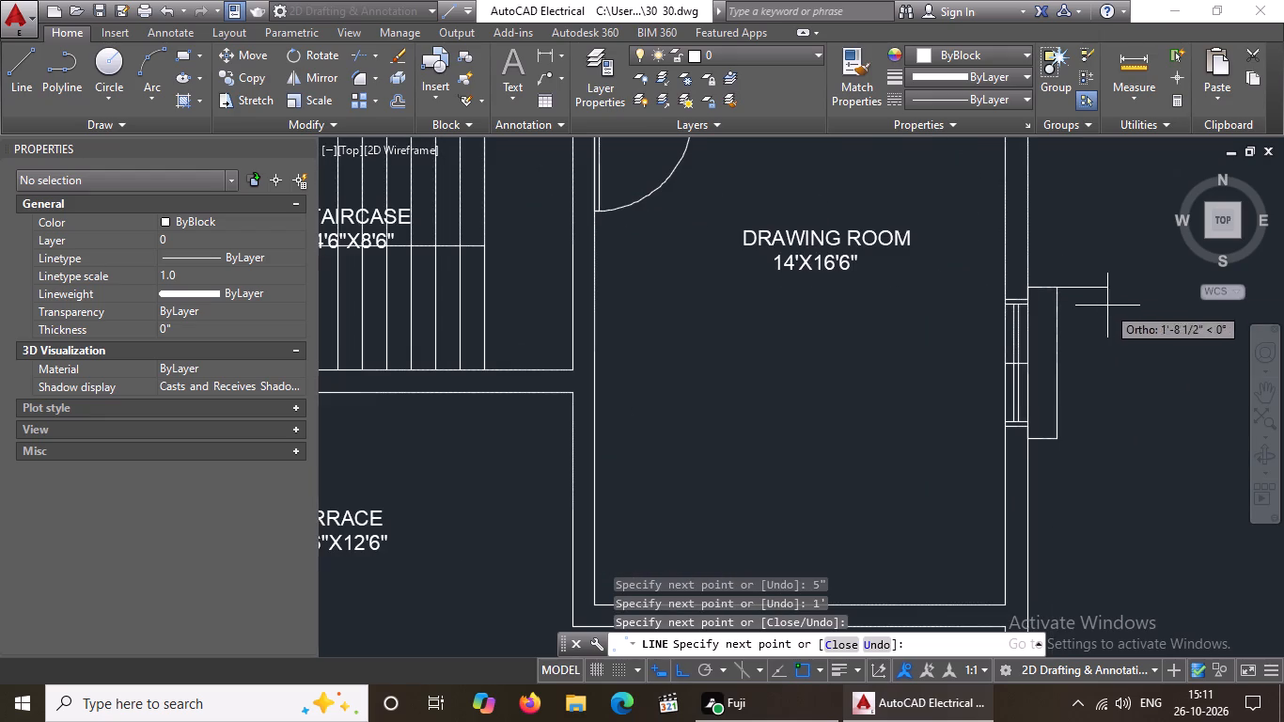
key("Escape")
Change the linetype of the drawing room window's outer line and two lower projection lines to ACAD_ISO02W100.
scroll(1098, 308, "down", 3)
scroll(1114, 288, "up", 3)
scroll(1041, 334, "up", 2)
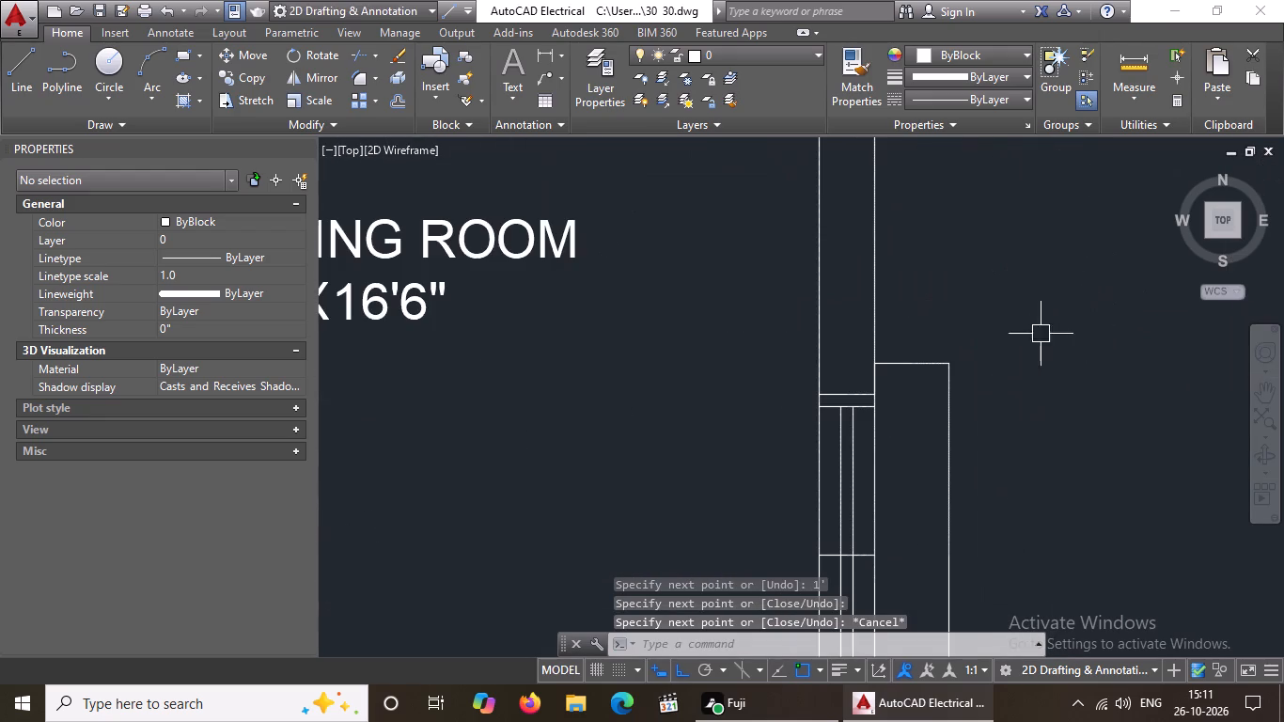
left_click(864, 307)
scroll(943, 430, "down", 4)
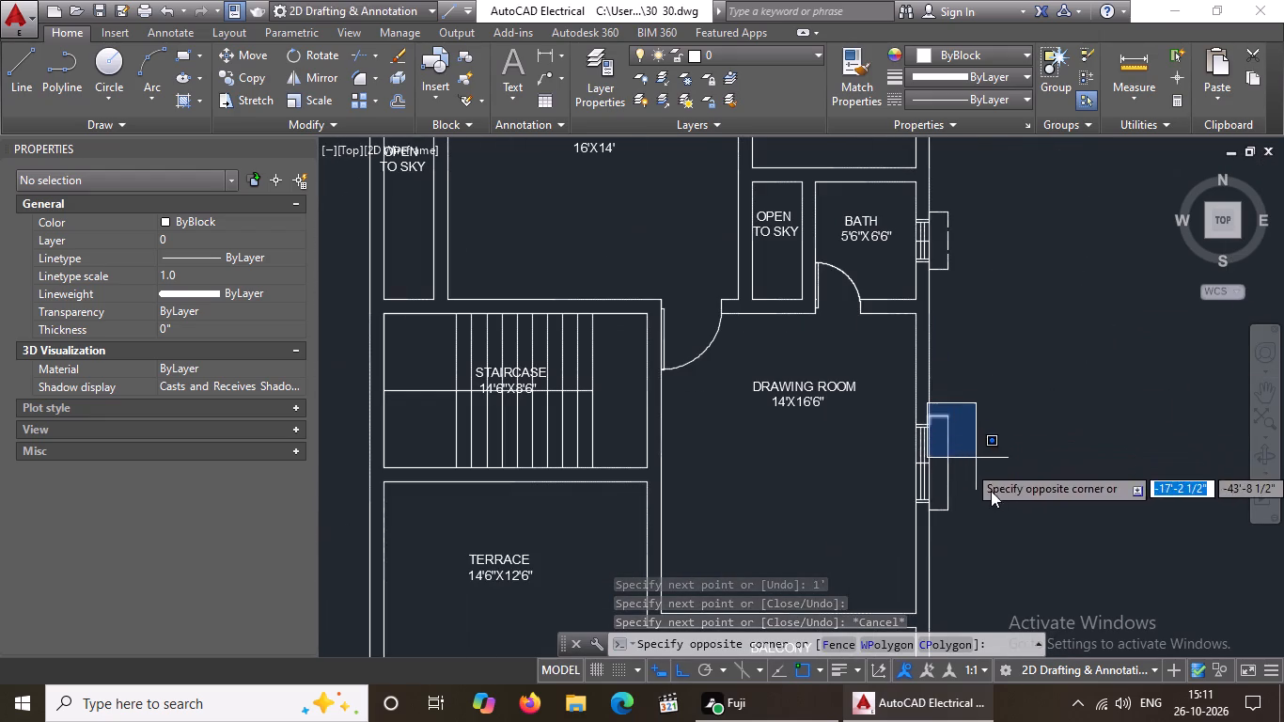
scroll(980, 543, "up", 3)
left_click(982, 501)
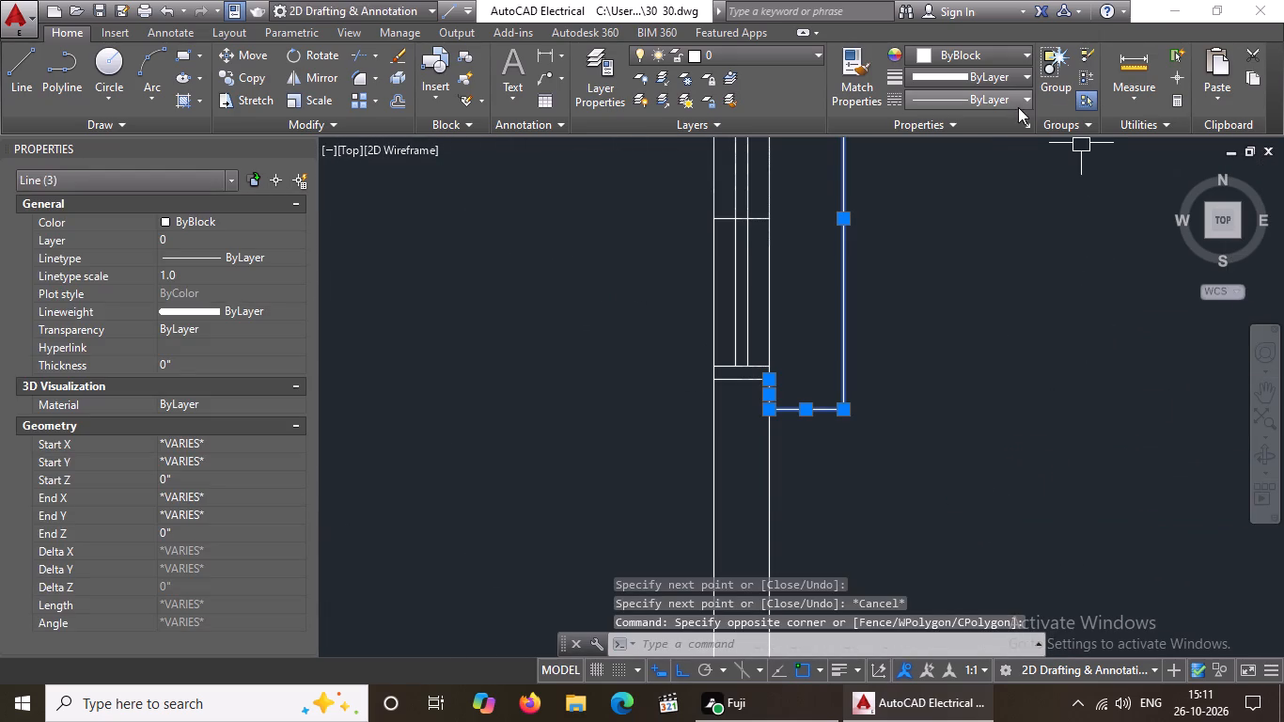
left_click(1018, 100)
left_click(990, 174)
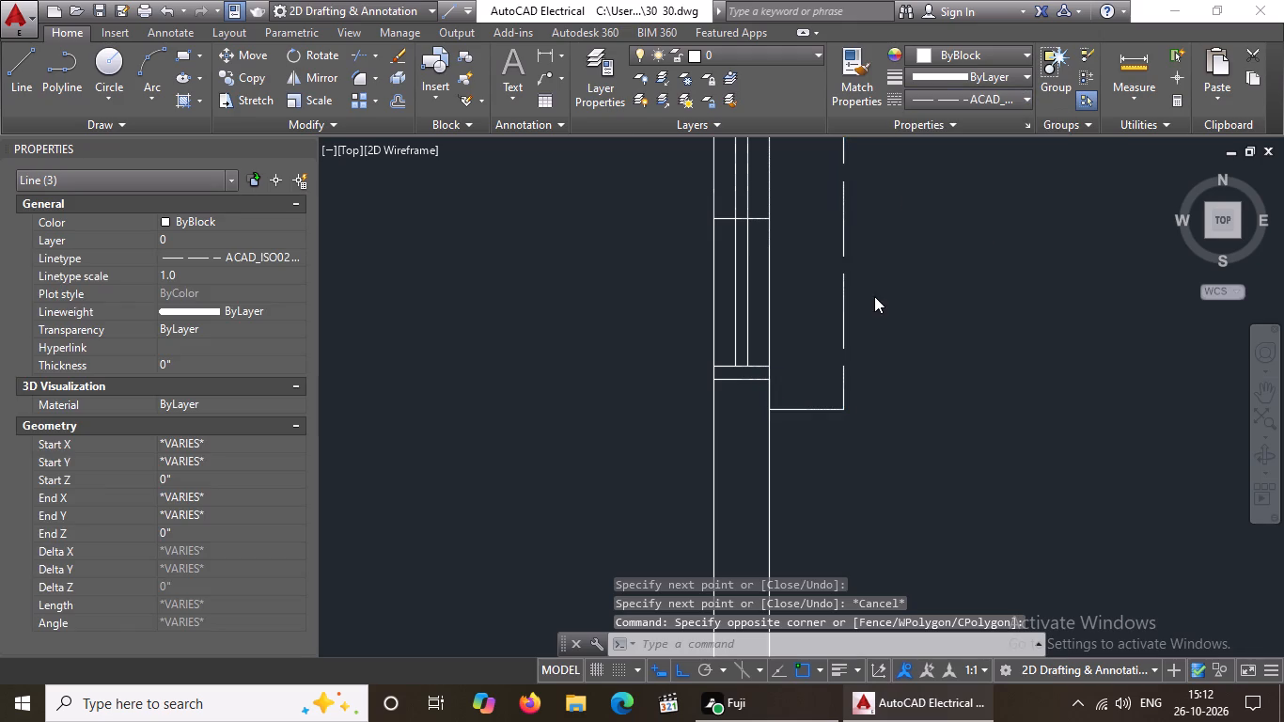
Set the linetype scale of the drawing room window's three selected projection lines to 2.
scroll(874, 296, "down", 3)
left_click(196, 275)
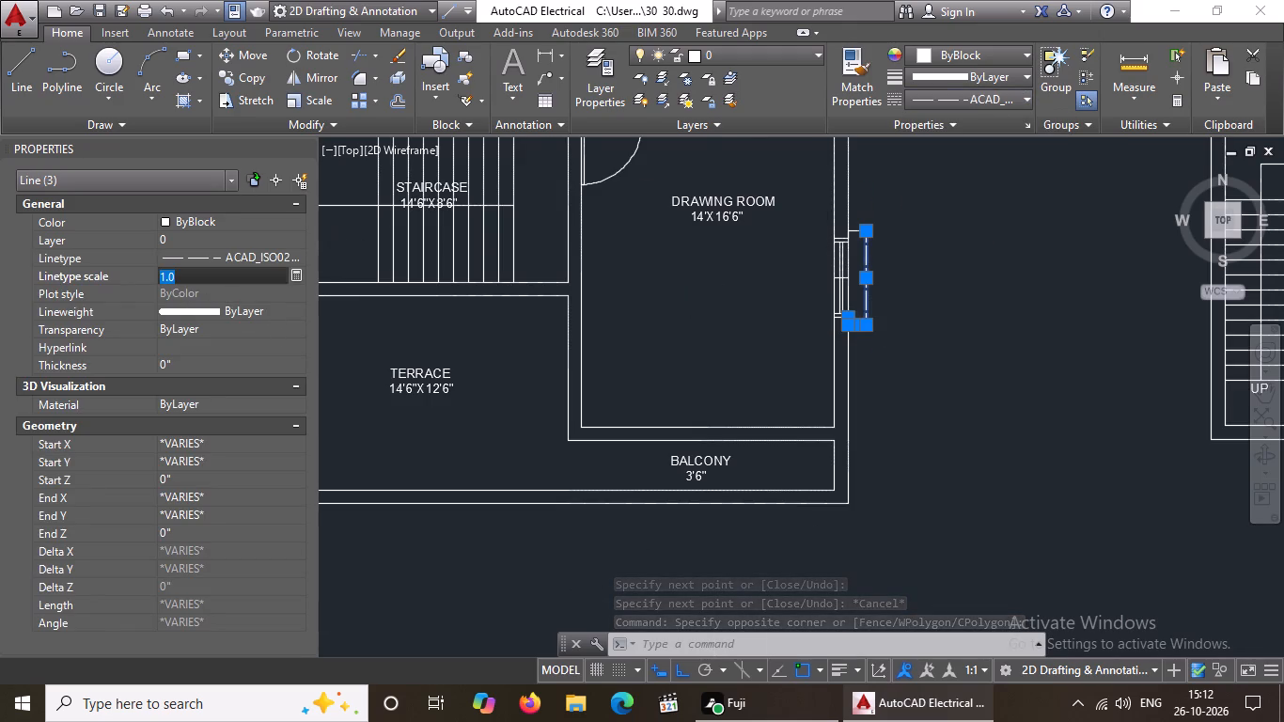
key("BackSpace")
key("BackSpace")
key("2")
key("Return")
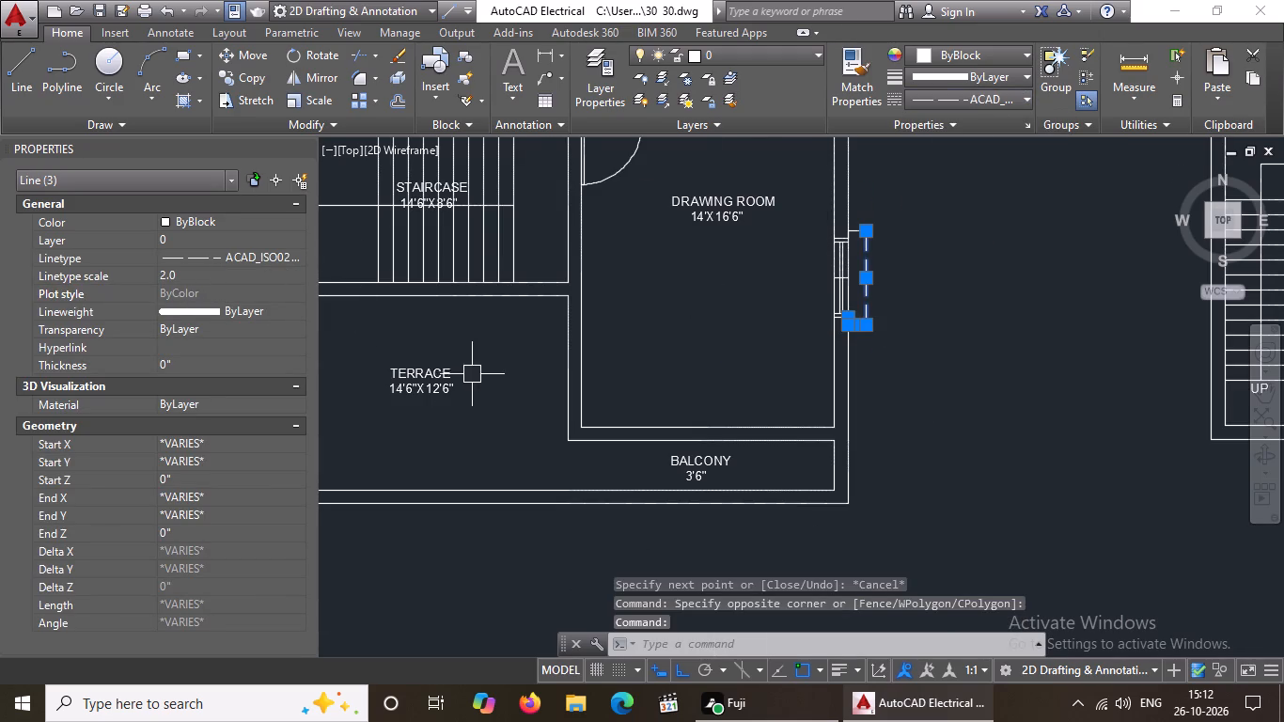
scroll(475, 375, "down", 3)
middle_click_drag(479, 377, 490, 430)
scroll(572, 447, "up", 1)
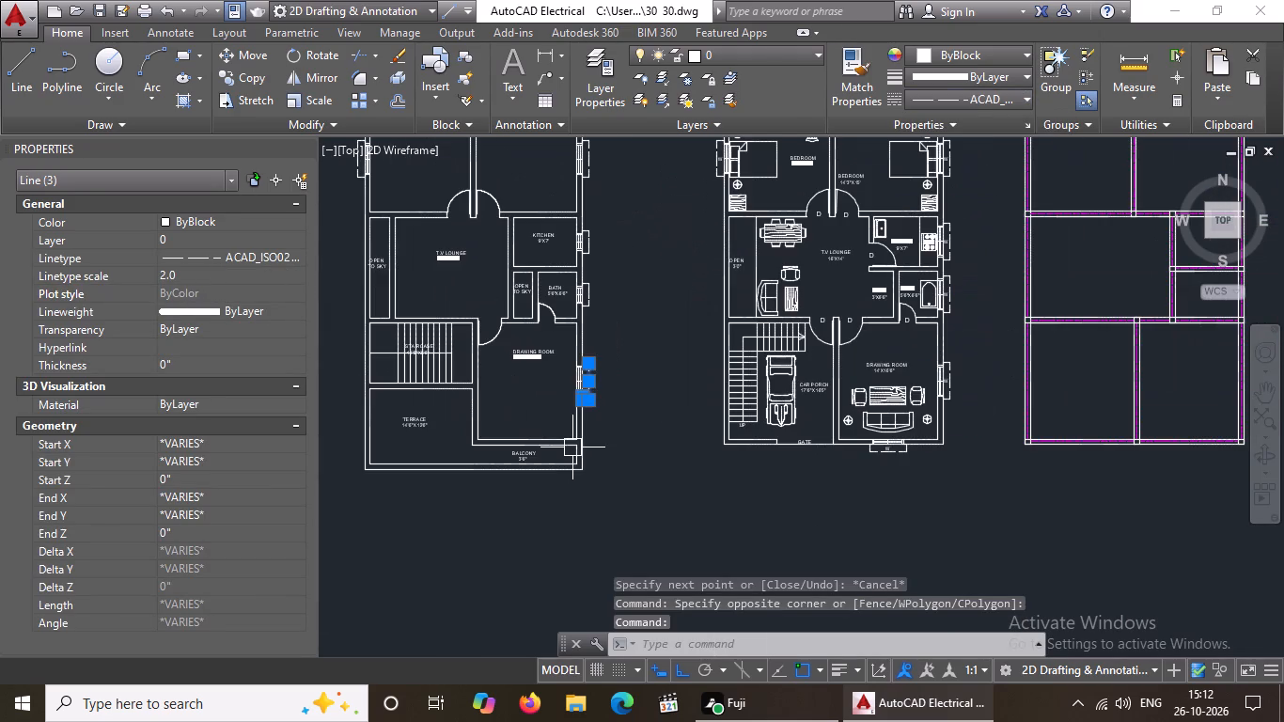
key("Escape")
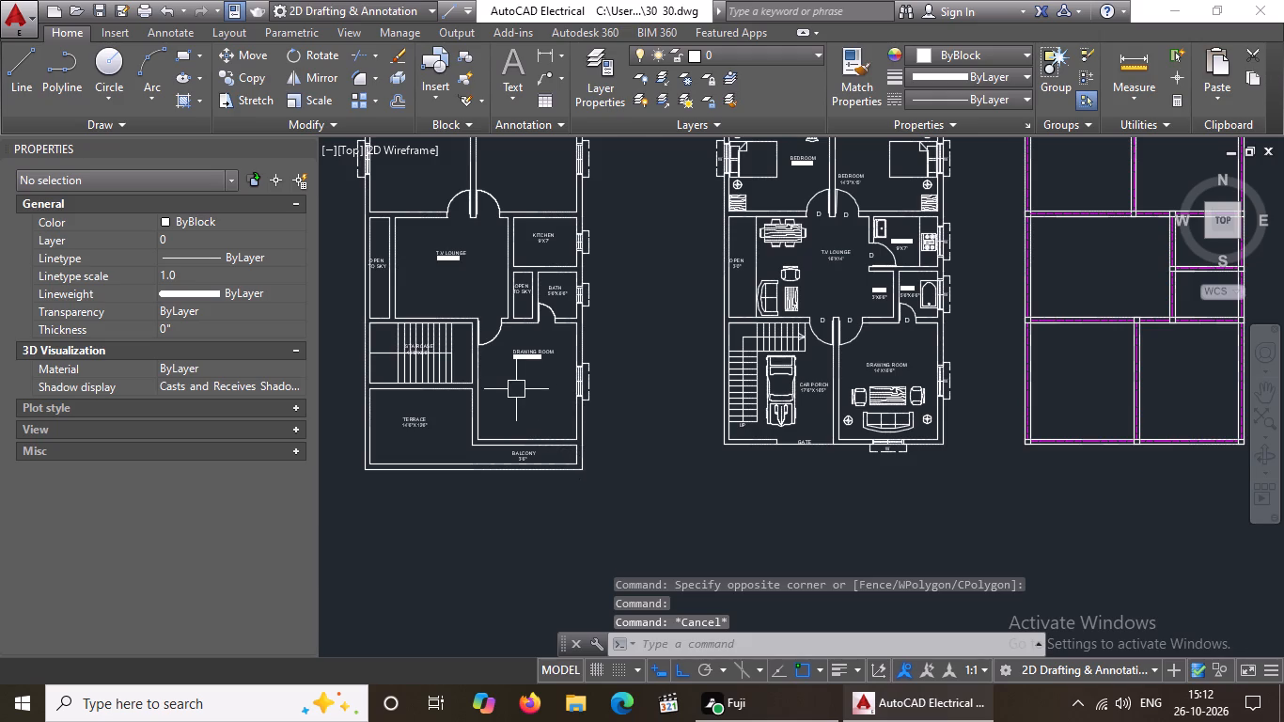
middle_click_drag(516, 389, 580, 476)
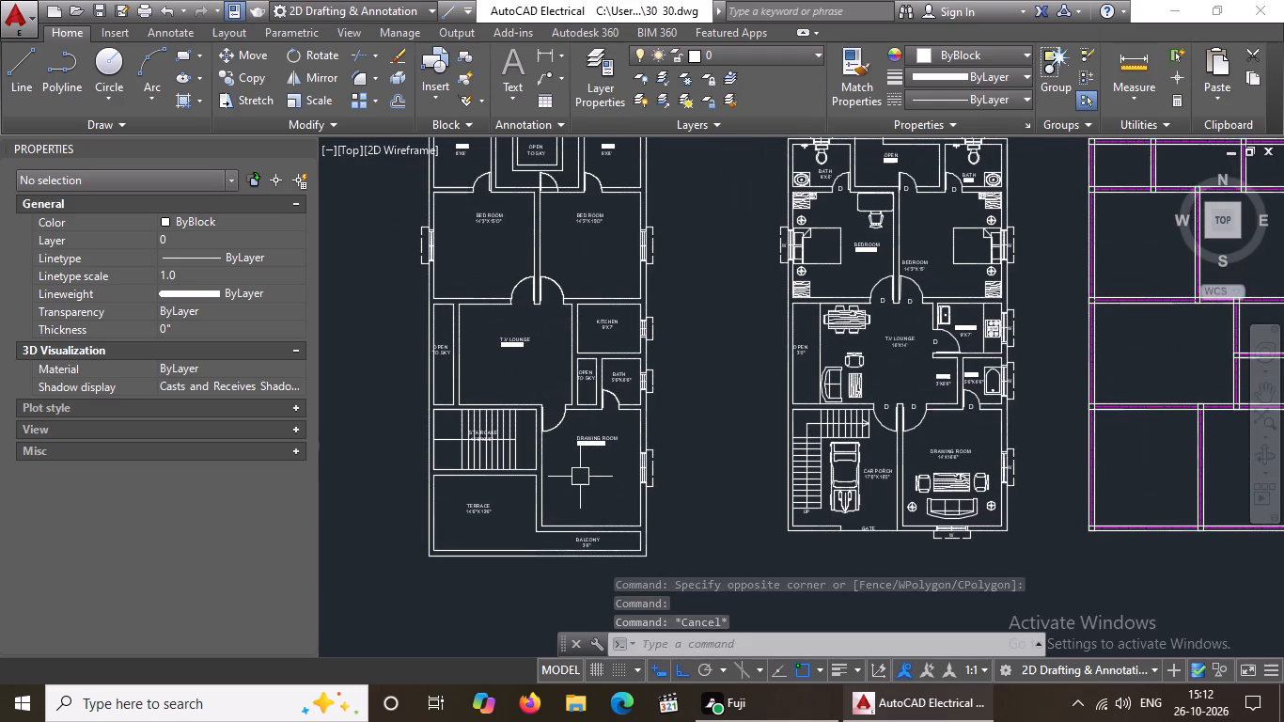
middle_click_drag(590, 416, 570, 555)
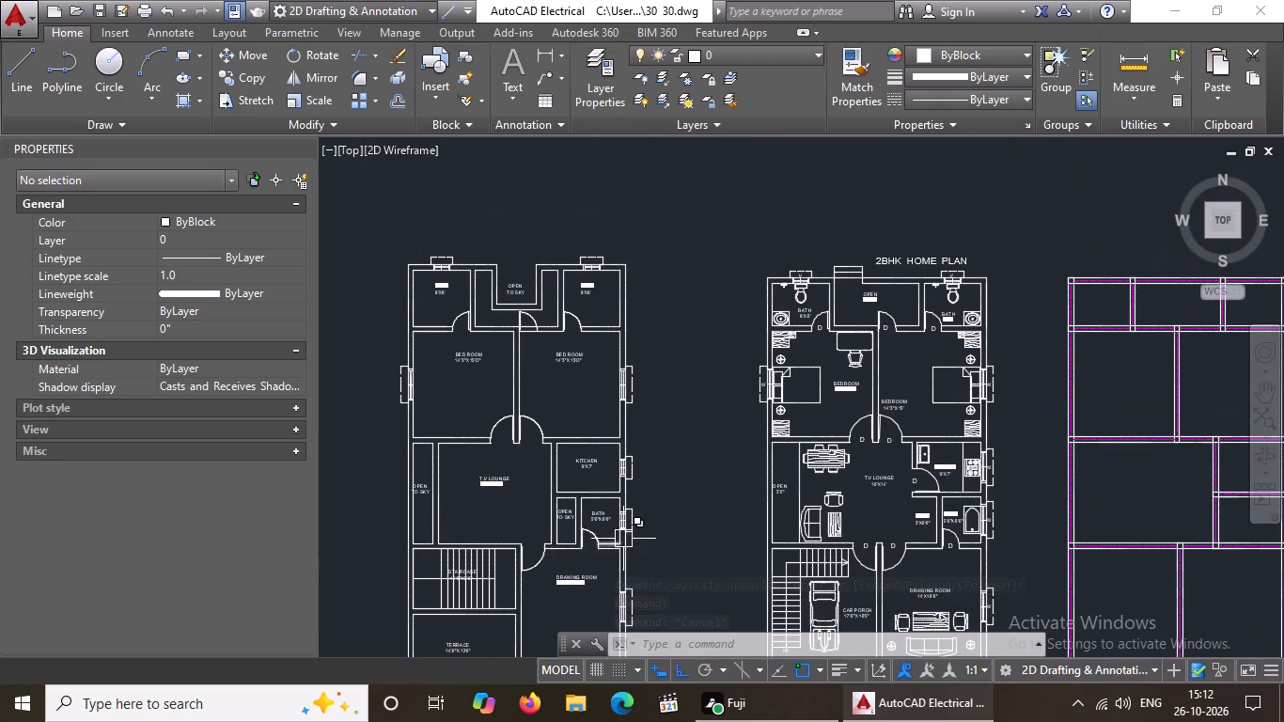
Examine the plan's bedrooms and baths against the furnished 2BHK home plan.
scroll(509, 385, "down", 2)
scroll(500, 383, "up", 2)
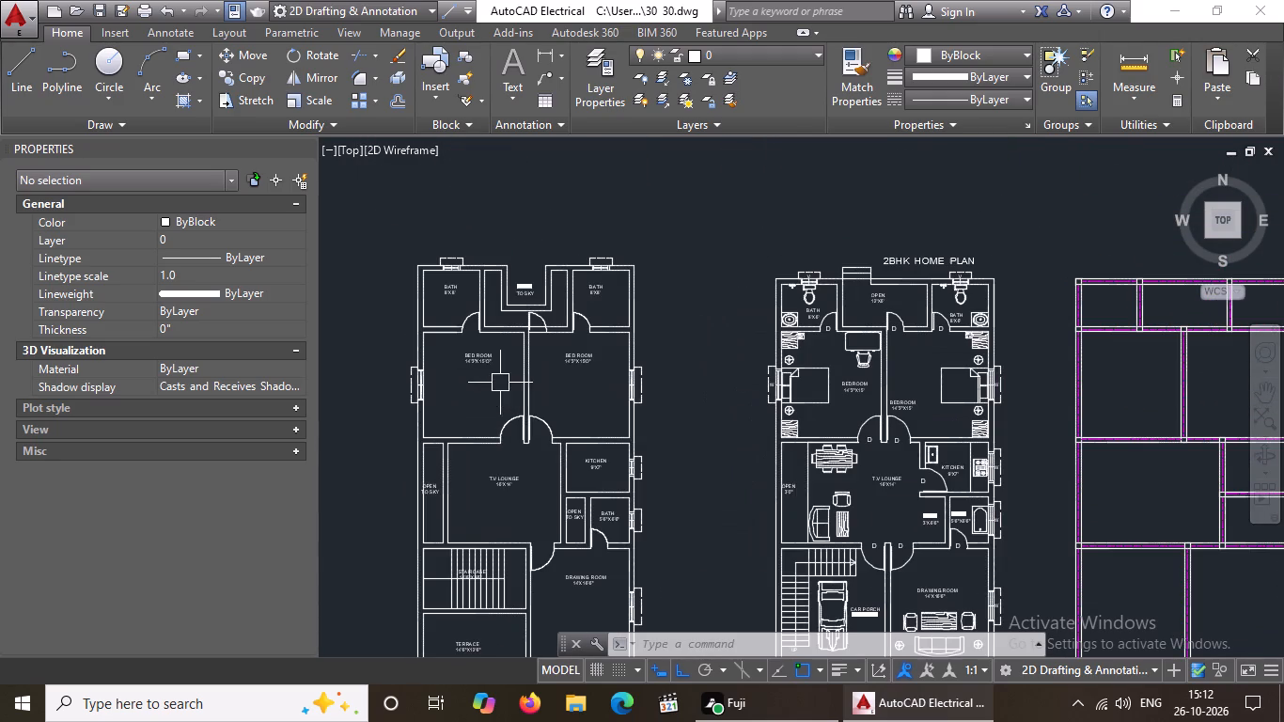
scroll(492, 363, "up", 3)
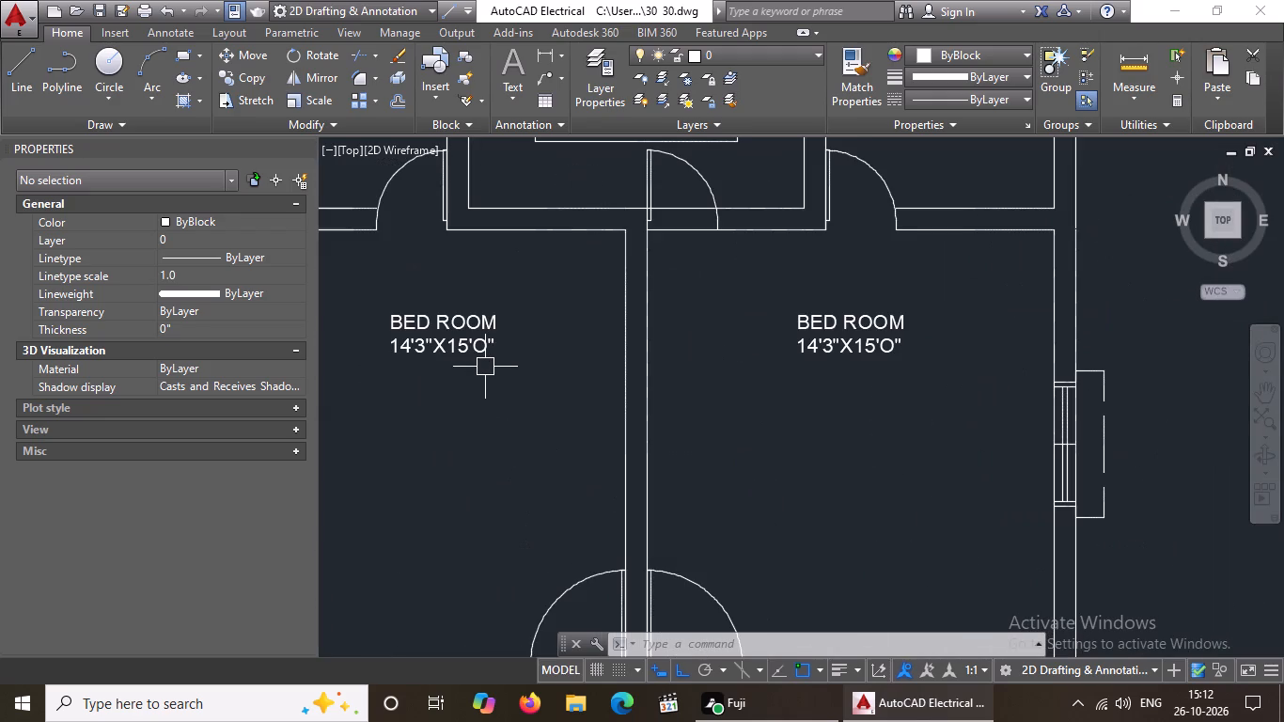
scroll(485, 367, "down", 2)
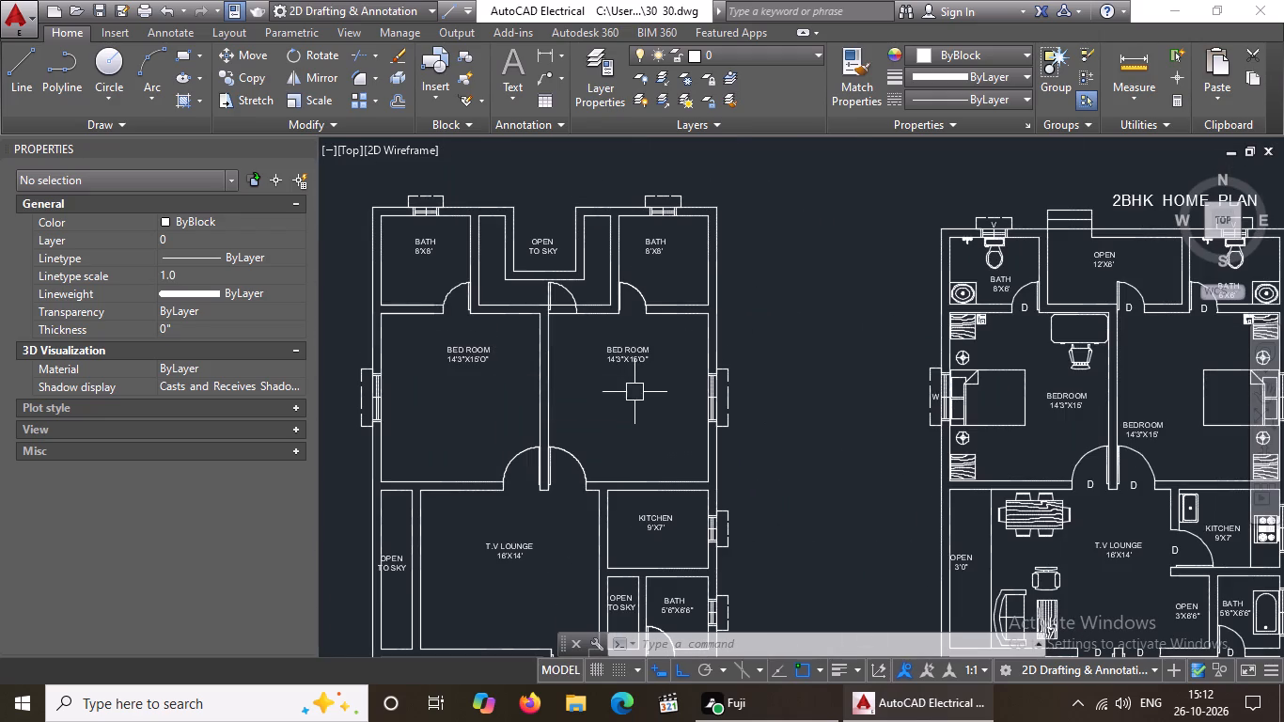
scroll(627, 399, "down", 1)
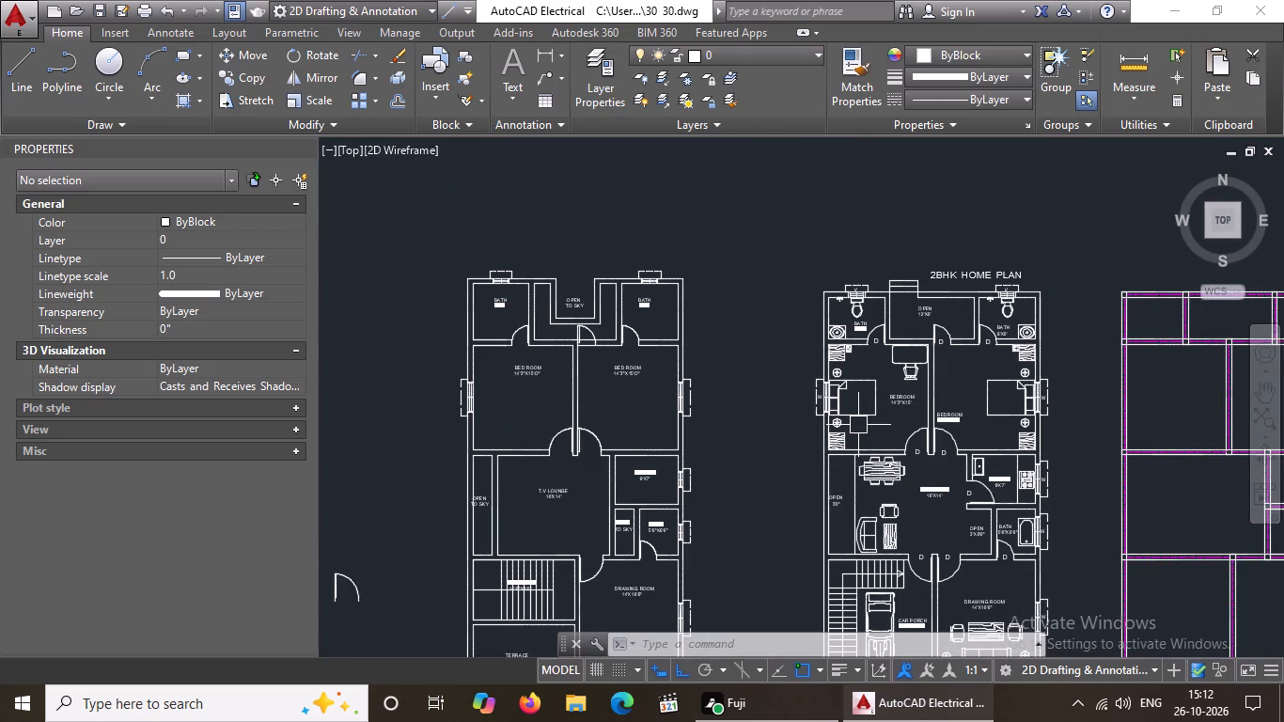
scroll(858, 424, "up", 2)
scroll(858, 422, "down", 2)
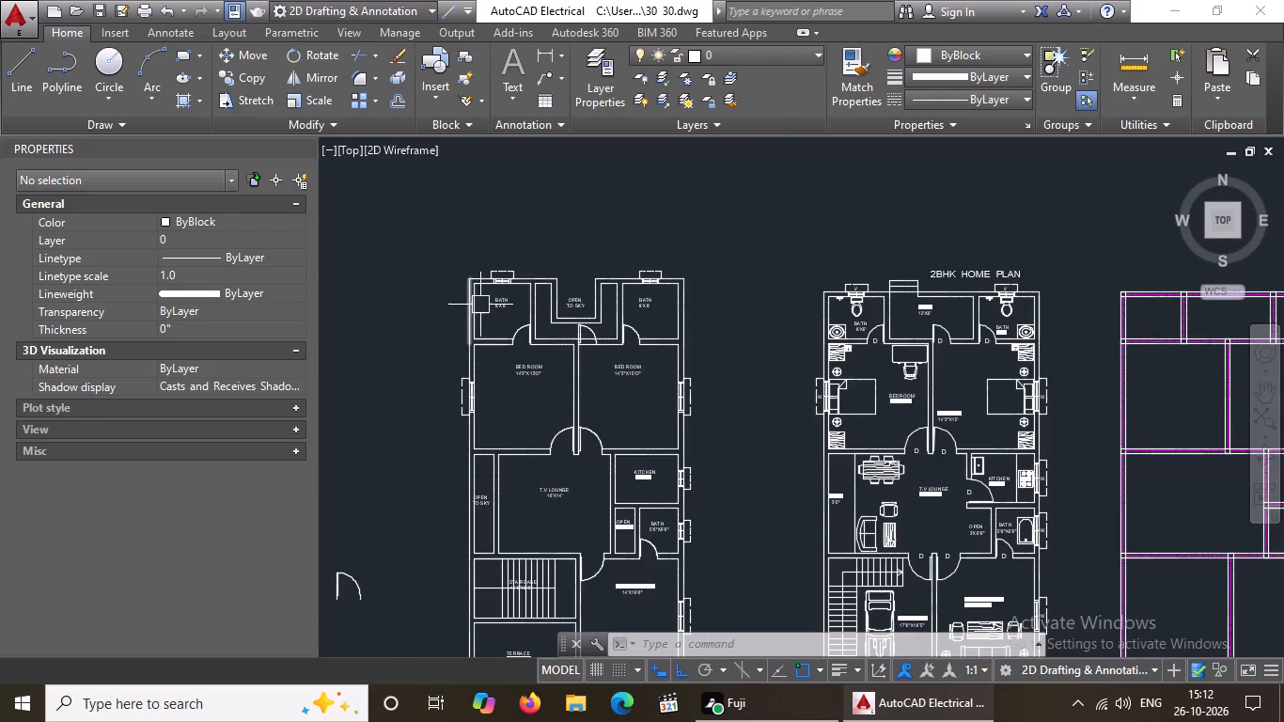
scroll(514, 303, "up", 2)
scroll(509, 303, "down", 2)
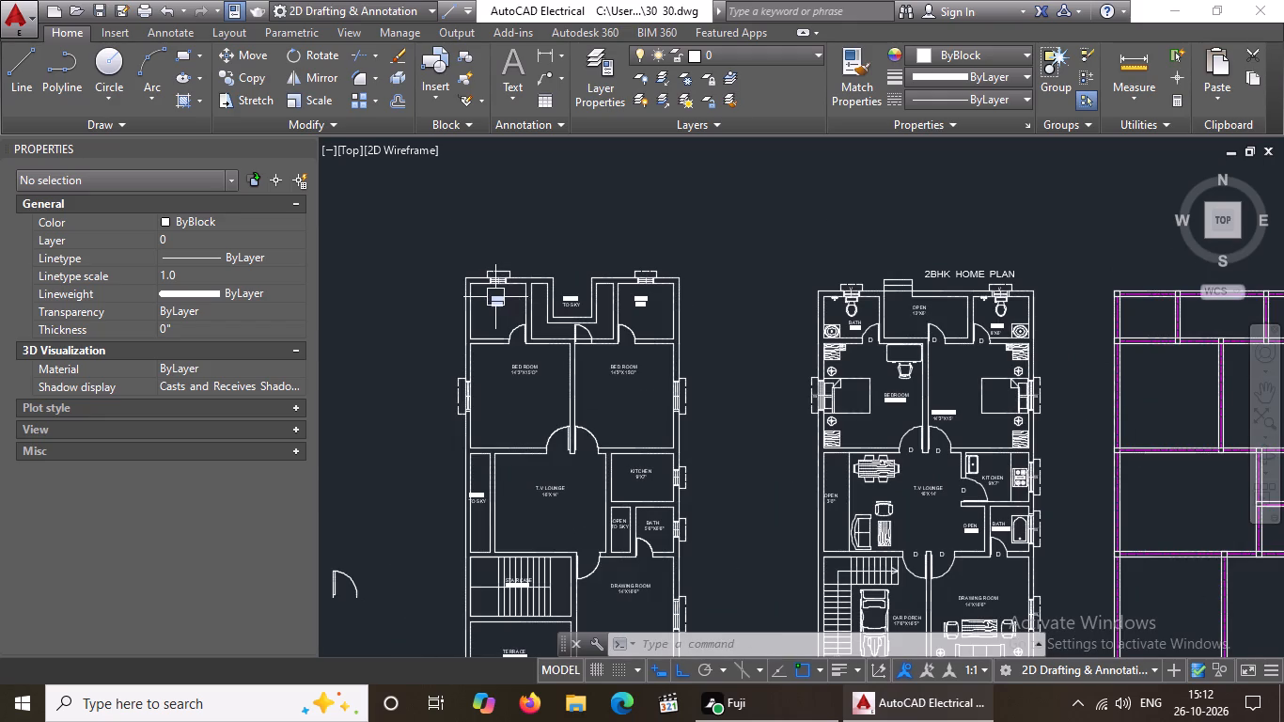
Move the left bath's label straight down about 4'3", near the bath's lower wall, and close the object properties display.
scroll(494, 298, "up", 3)
left_click(488, 308)
left_click(485, 291)
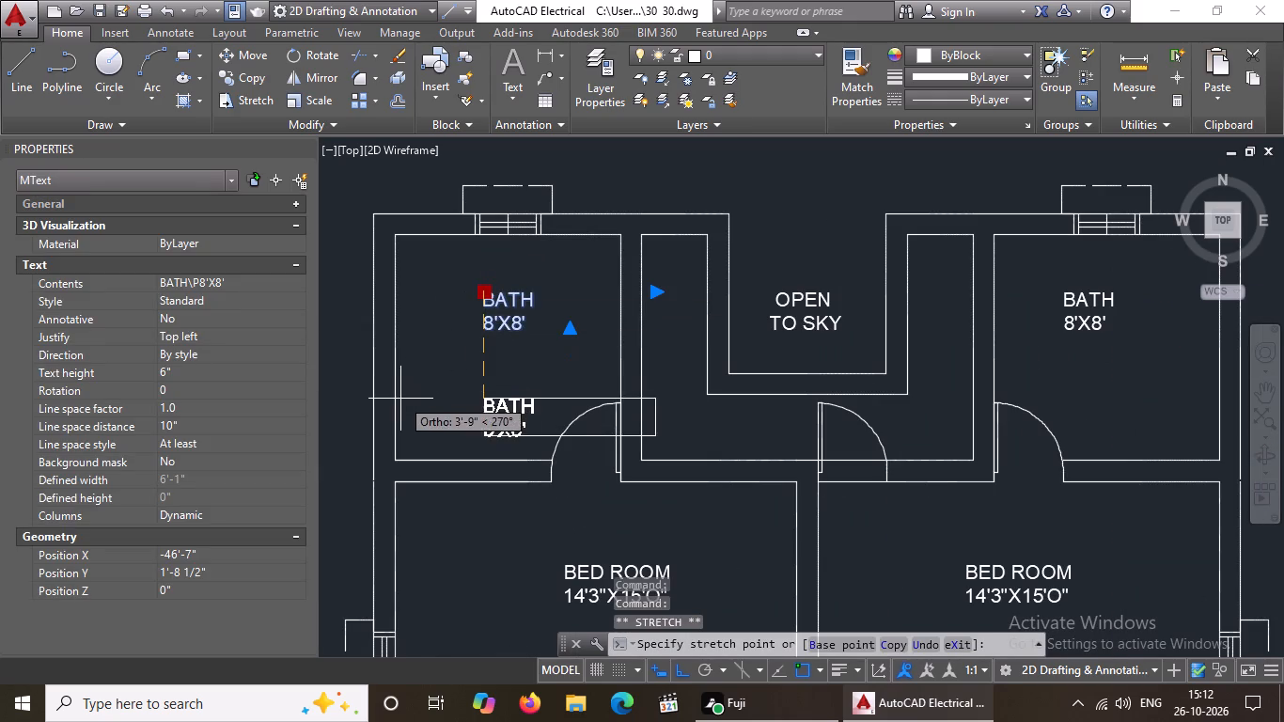
left_click(441, 411)
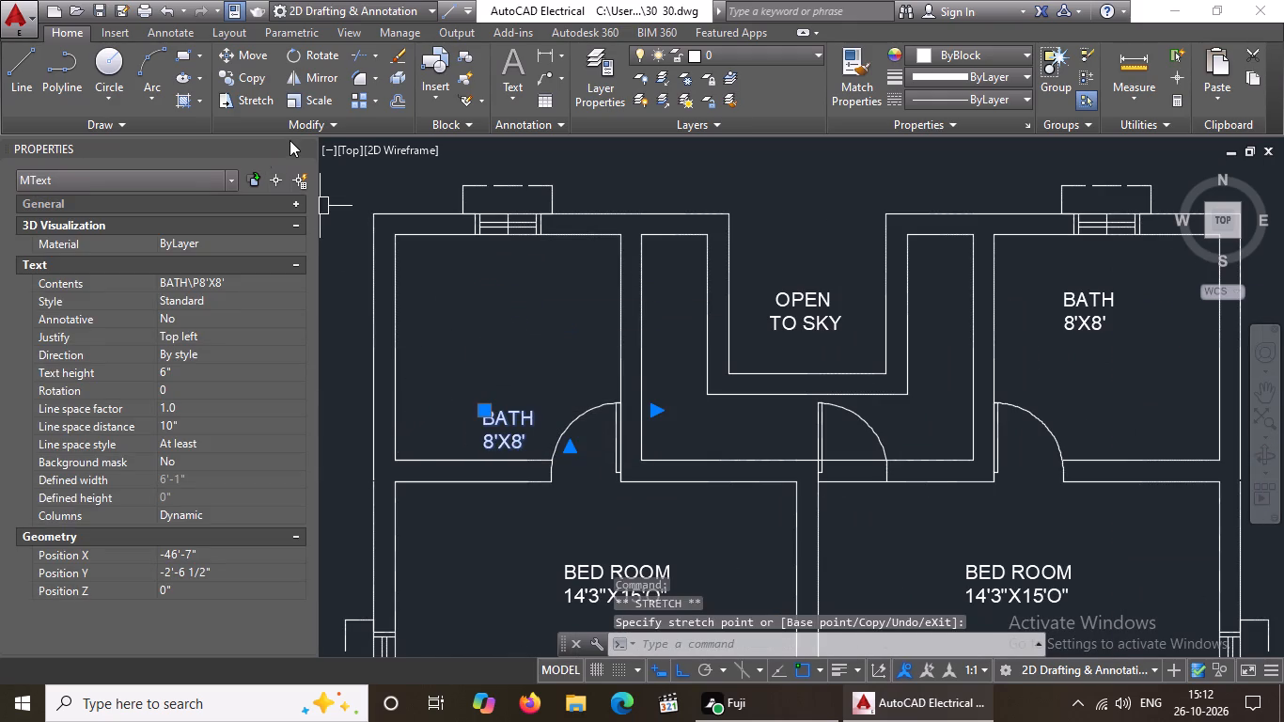
left_click(304, 144)
Copy the toilet from the 2BHK home plan's left bath to the midpoint of the left bath window's inner edge in the unfurnished plan.
scroll(321, 181, "down", 2)
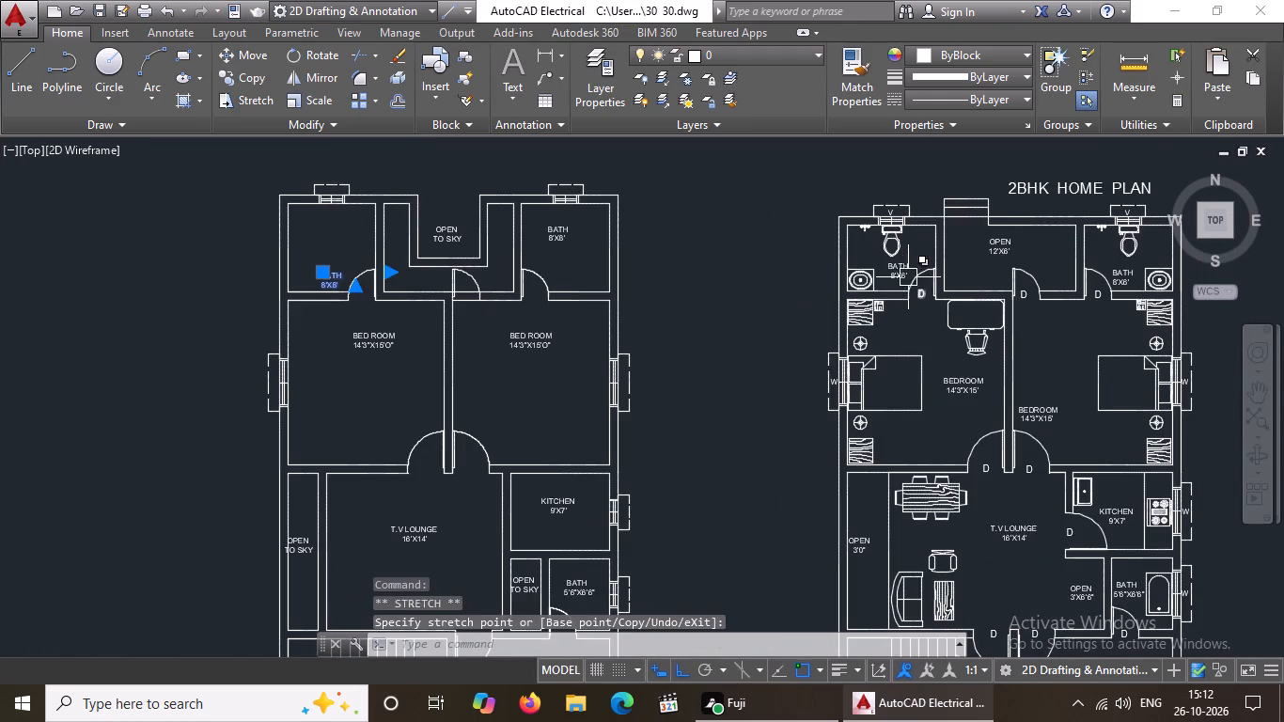
scroll(907, 247, "up", 1)
left_click(880, 227)
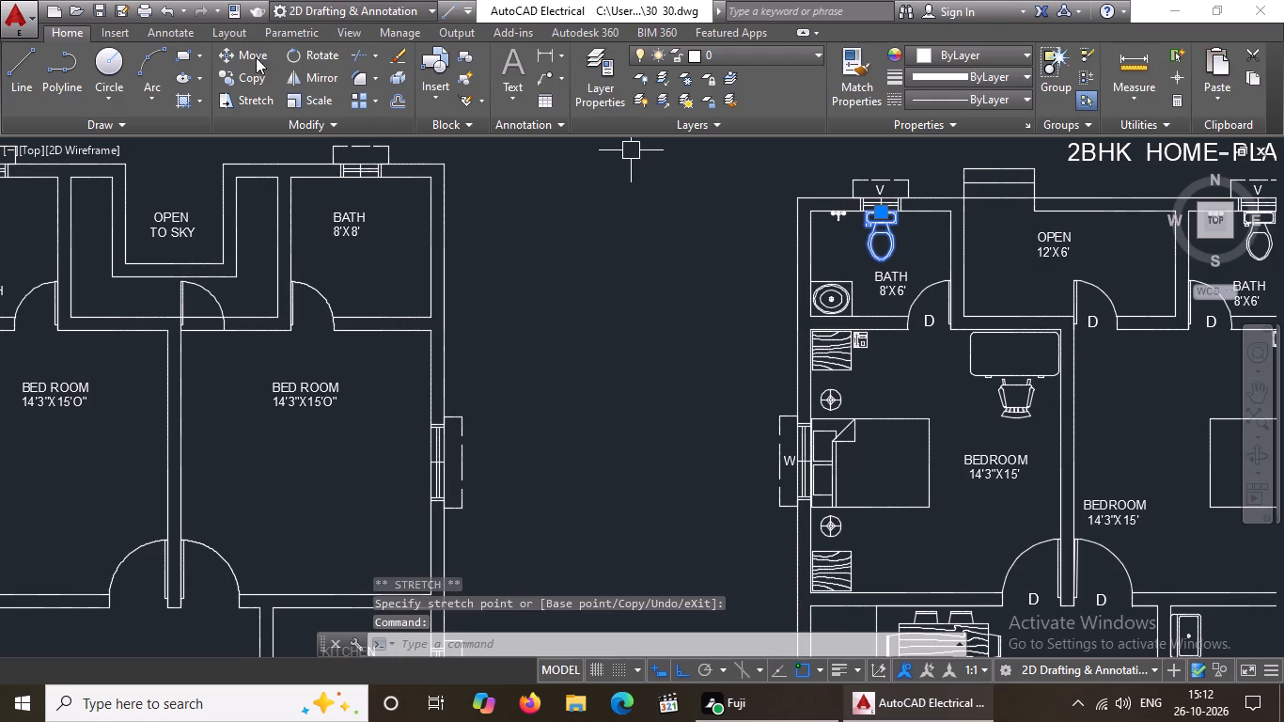
left_click_drag(244, 75, 252, 86)
scroll(907, 211, "up", 3)
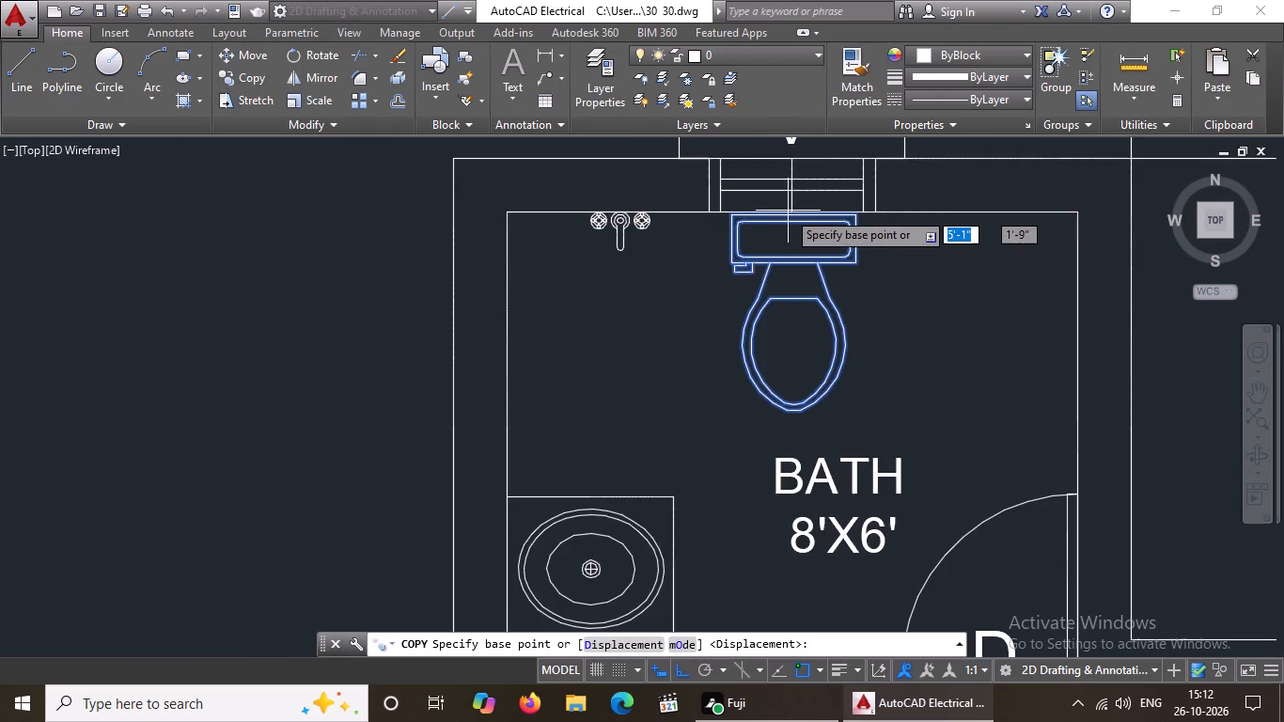
scroll(786, 211, "up", 2)
left_click(796, 222)
scroll(673, 238, "down", 2)
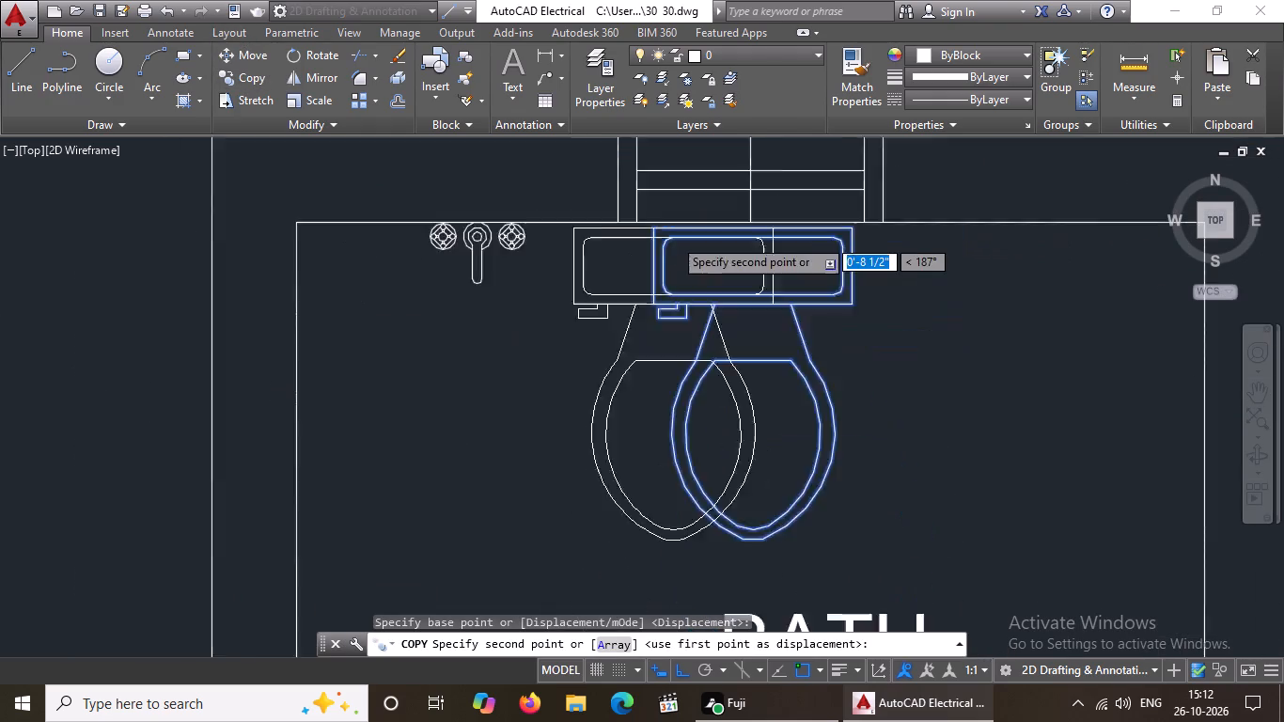
scroll(673, 238, "down", 2)
scroll(463, 268, "down", 3)
scroll(147, 274, "up", 3)
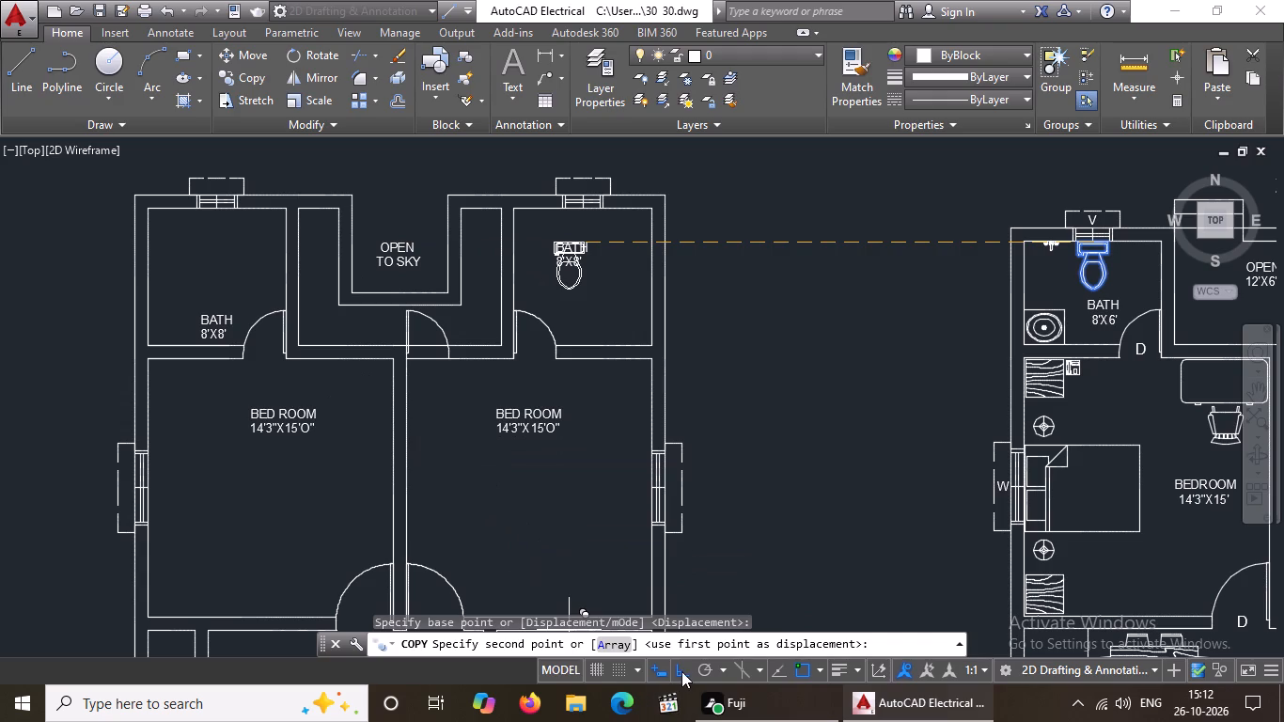
scroll(215, 209, "up", 3)
left_click(214, 205)
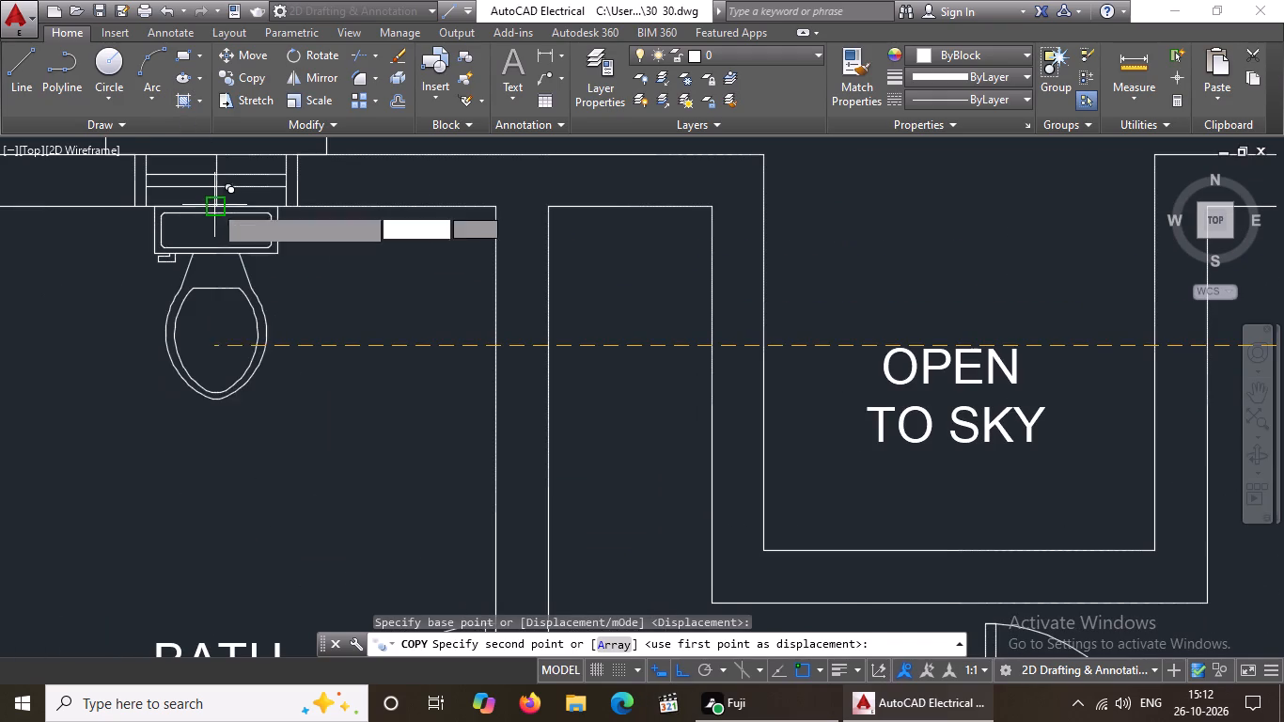
Place a second toilet copy at the midpoint of the right bath window's inner edge and end the copying.
scroll(245, 300, "down", 3)
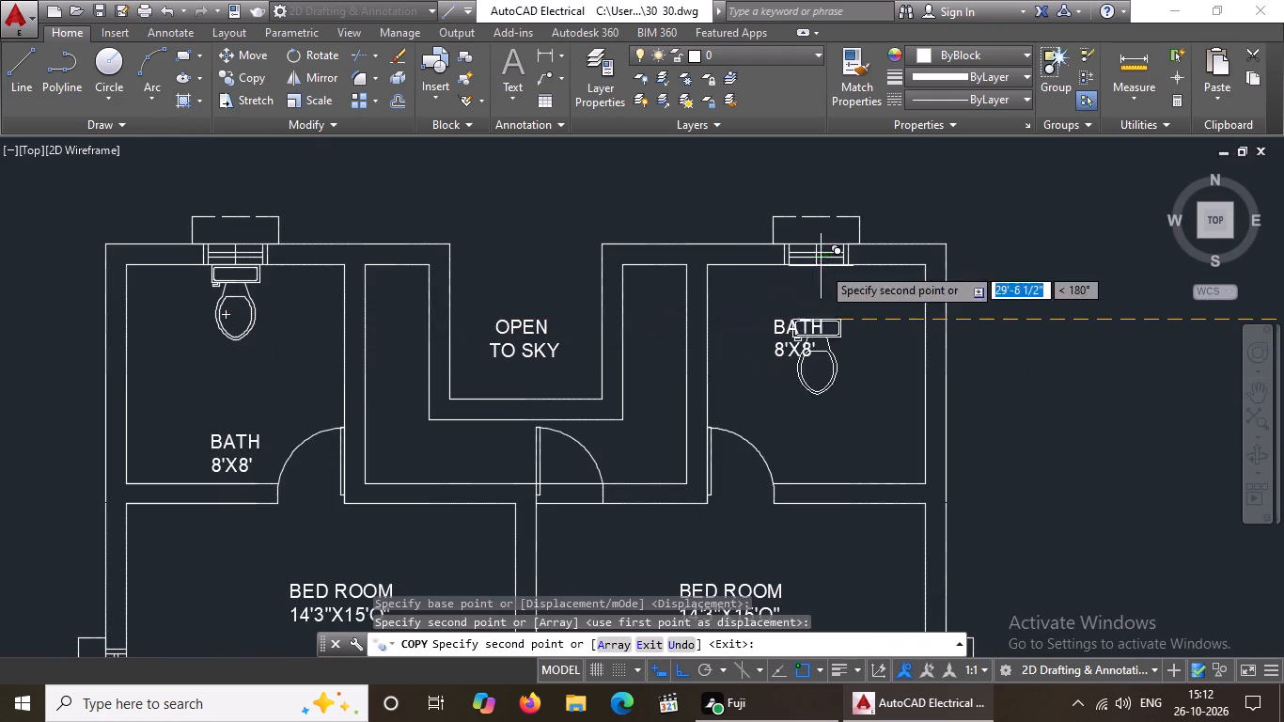
scroll(822, 266, "up", 2)
left_click(805, 261)
scroll(807, 286, "down", 4)
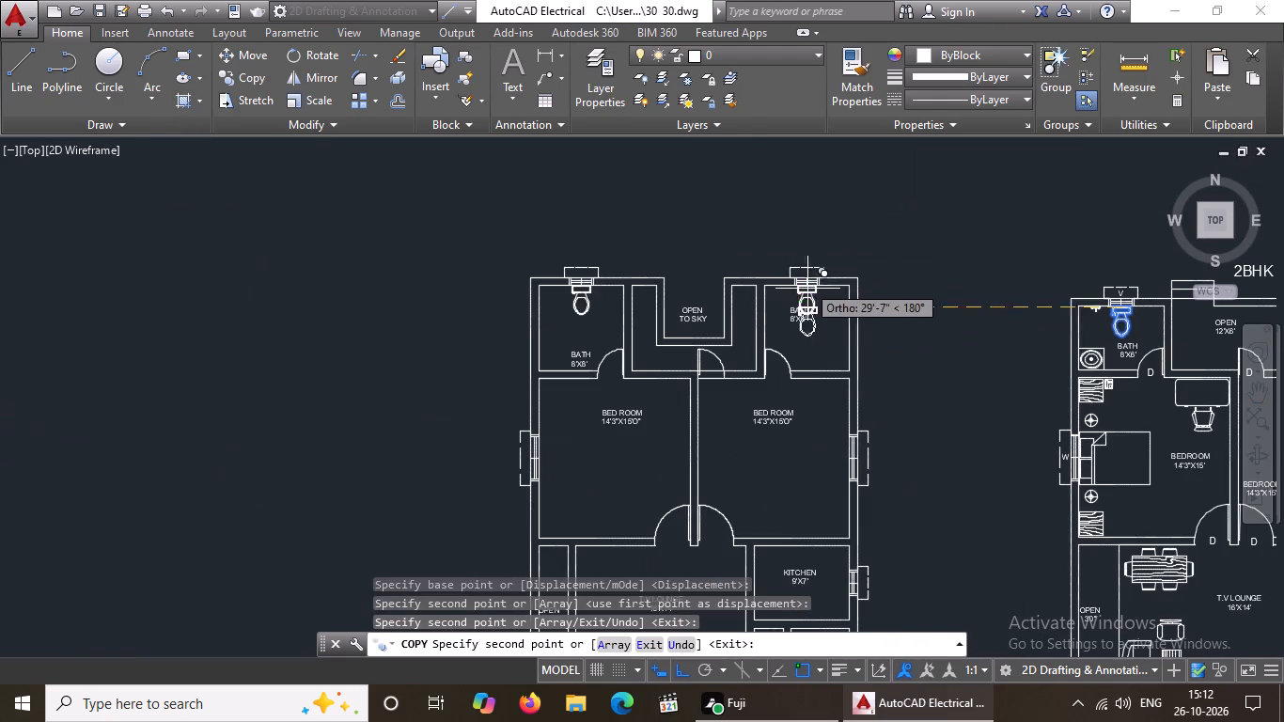
key("Escape")
Move the right bath's label straight down, clear of the toilet, near the bath's lower wall.
scroll(820, 322, "up", 3)
left_click(723, 306)
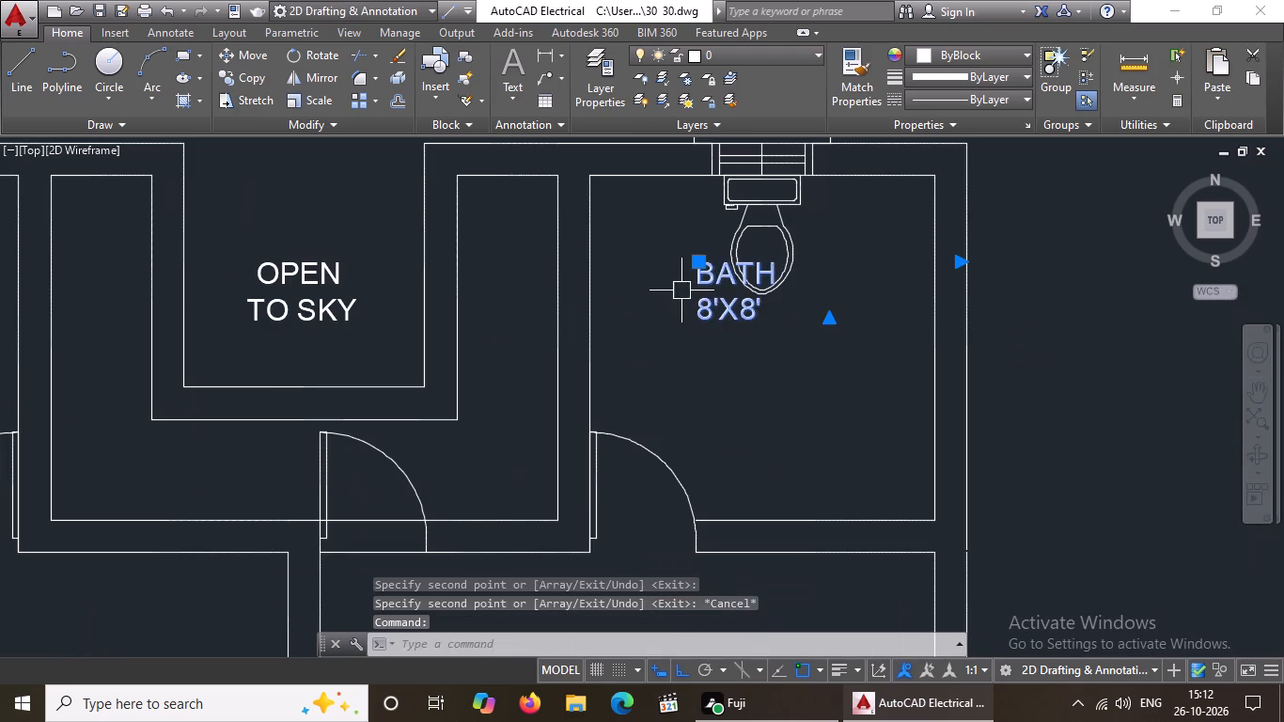
left_click(704, 264)
left_click(773, 429)
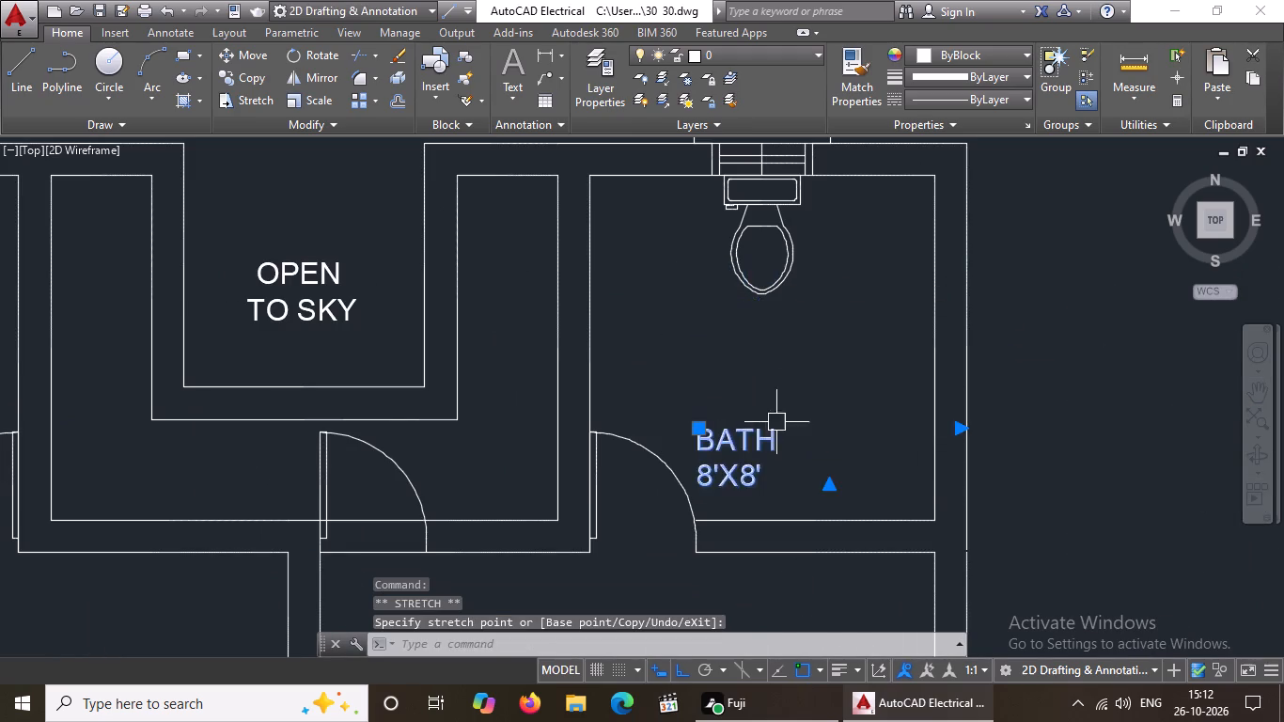
Copy the tap fixture from the 2BHK home plan's left bath about 50'-10 1/2" horizontally, beside the left bath's toilet in the unfurnished plan.
scroll(786, 410, "down", 3)
scroll(1104, 373, "up", 3)
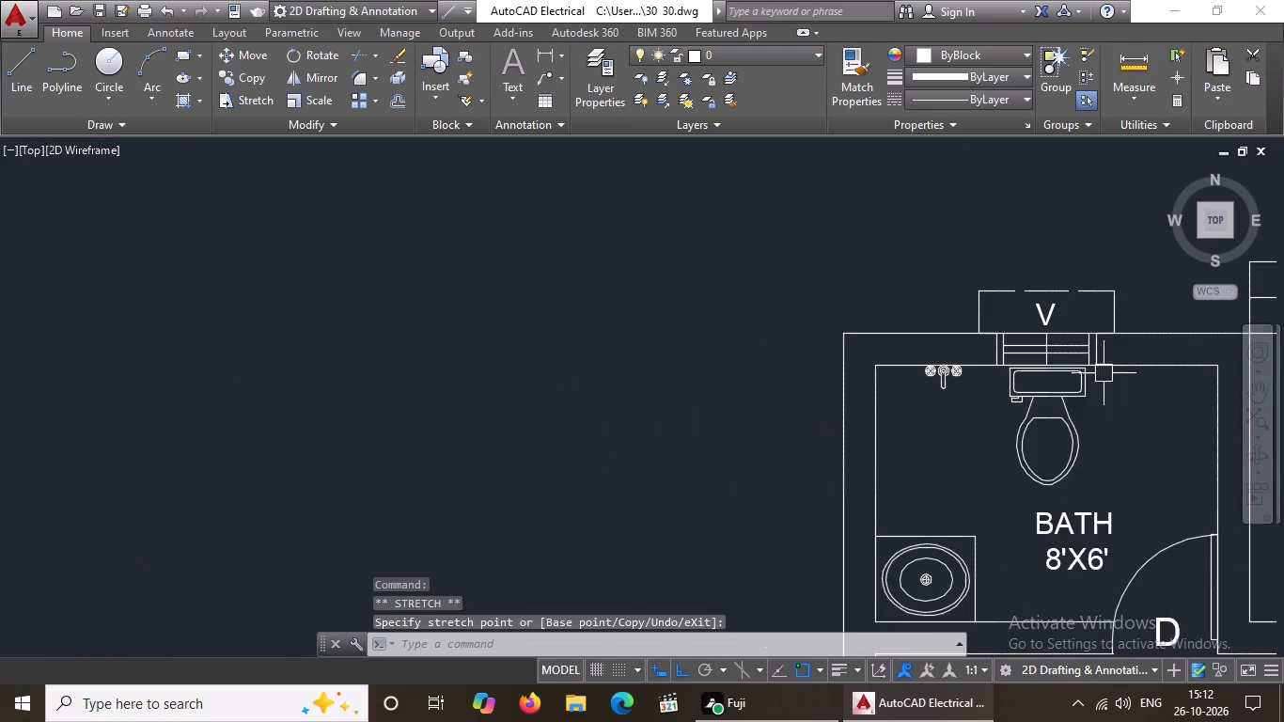
left_click(931, 381)
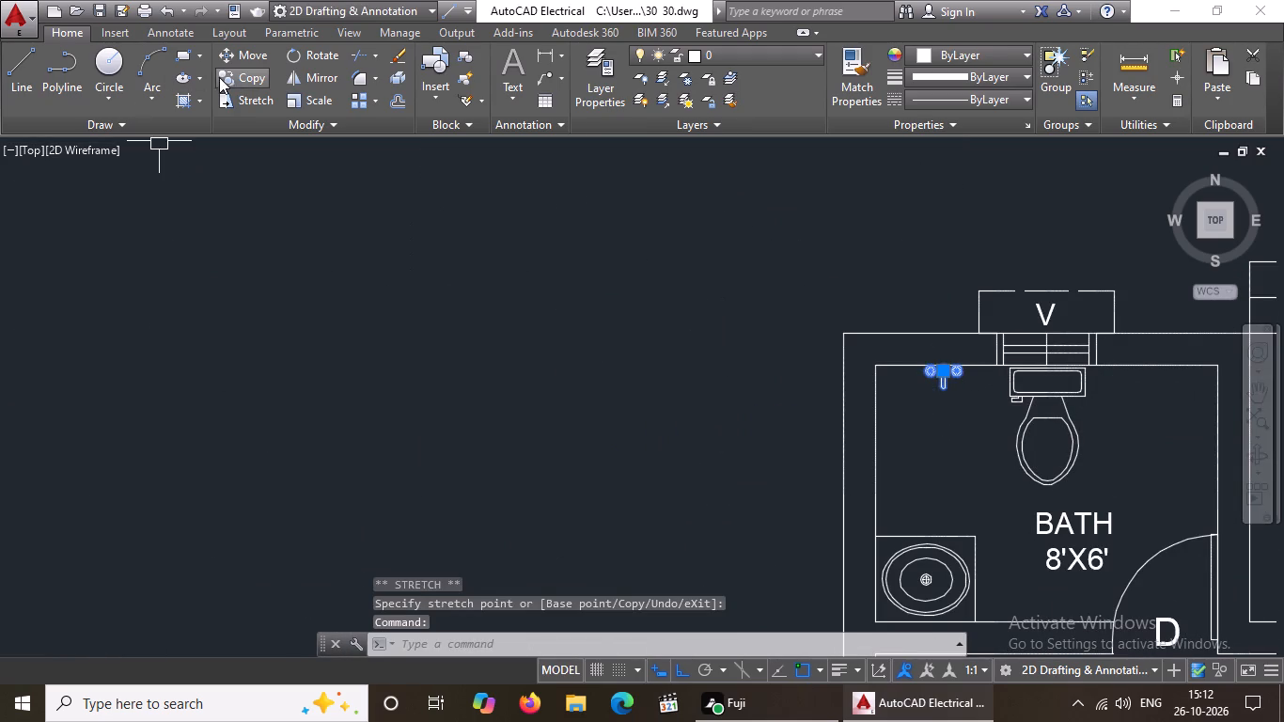
left_click(239, 68)
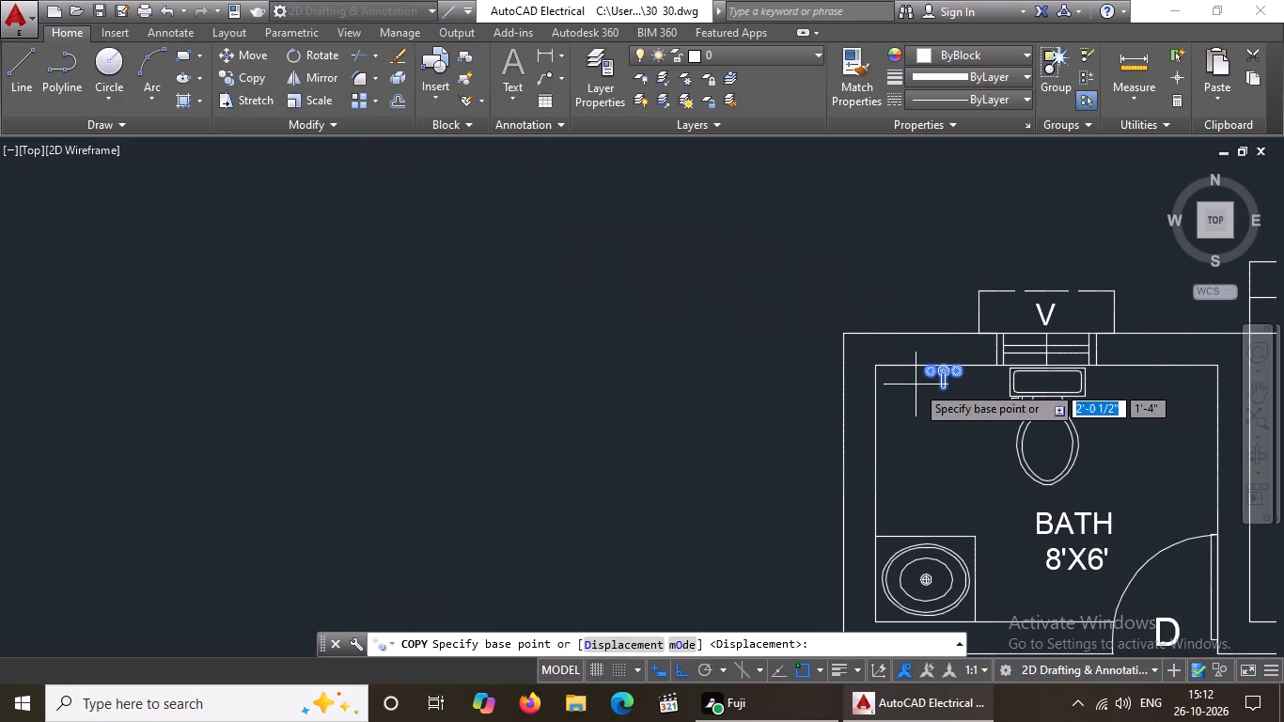
left_click(946, 372)
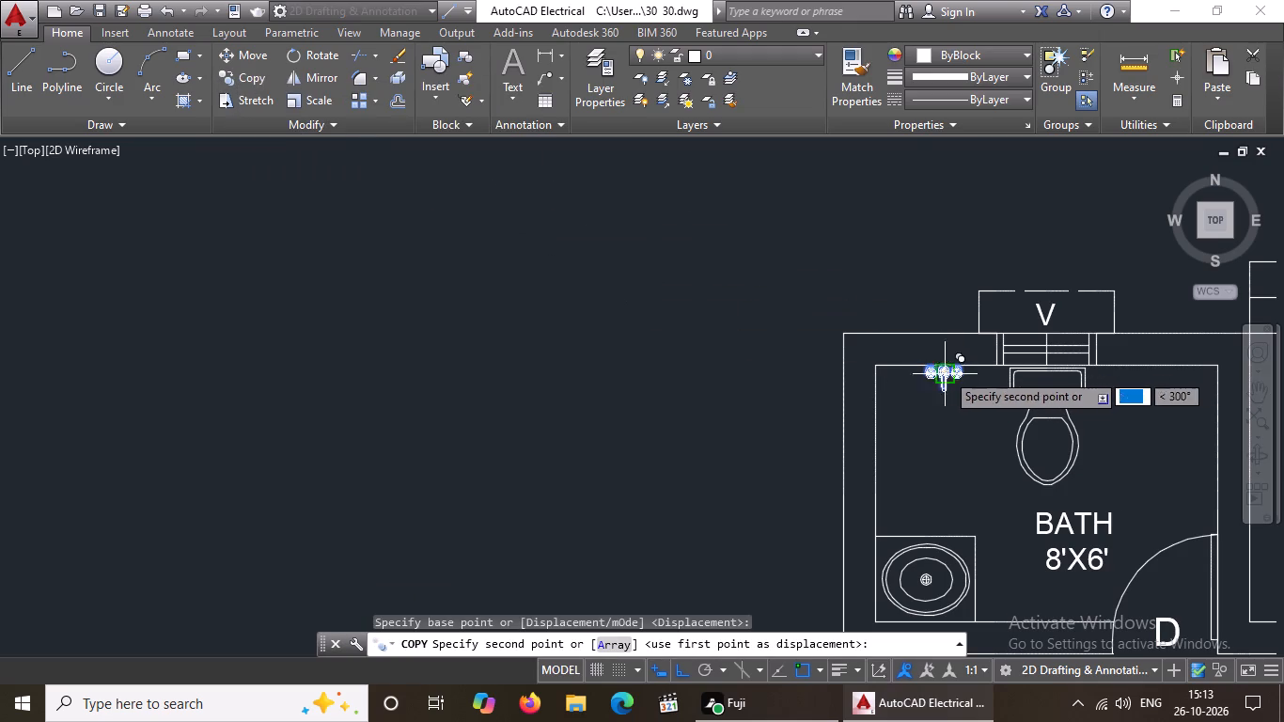
scroll(346, 369, "down", 3)
middle_click_drag(16, 346, 86, 392)
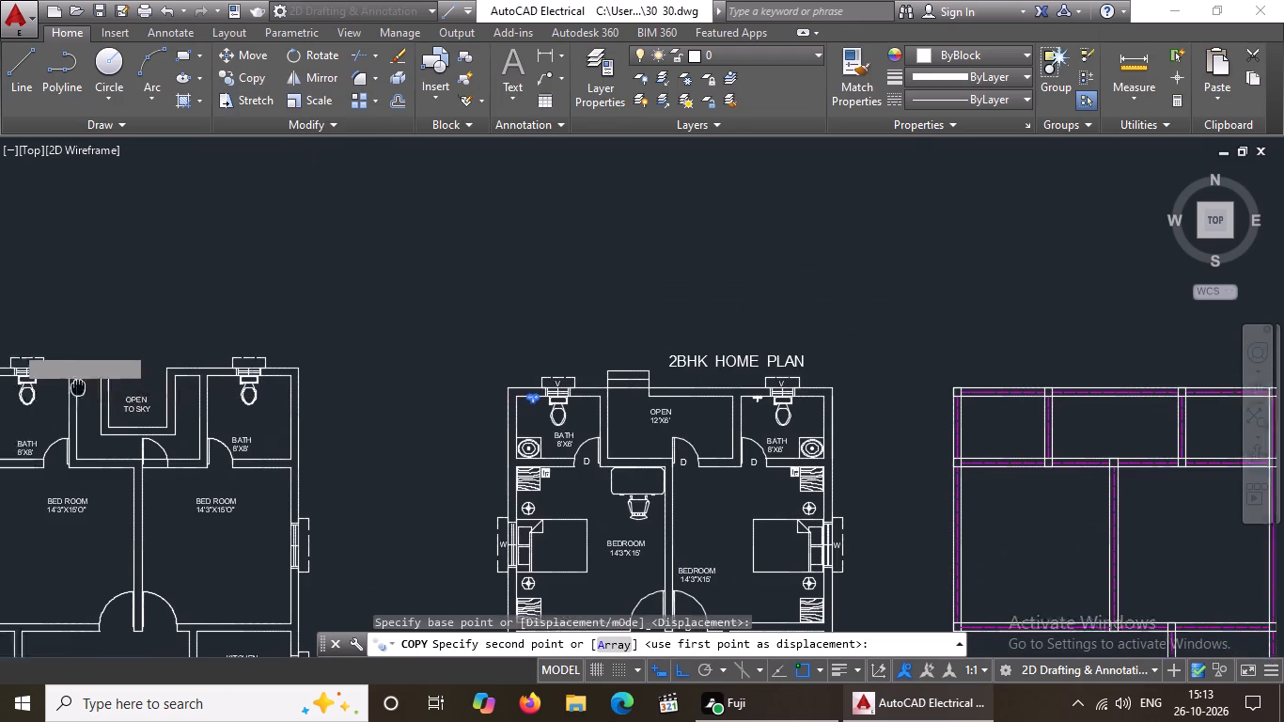
middle_click_drag(86, 392, 310, 483)
scroll(258, 488, "up", 3)
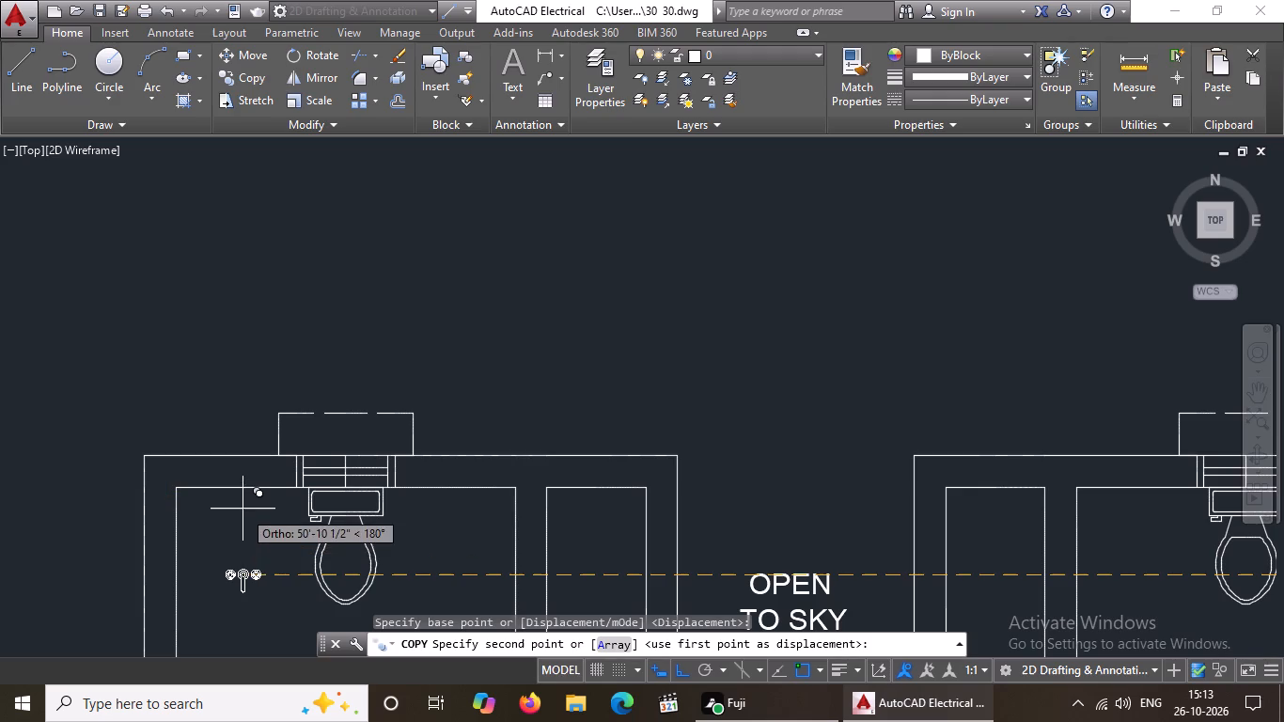
left_click(243, 494)
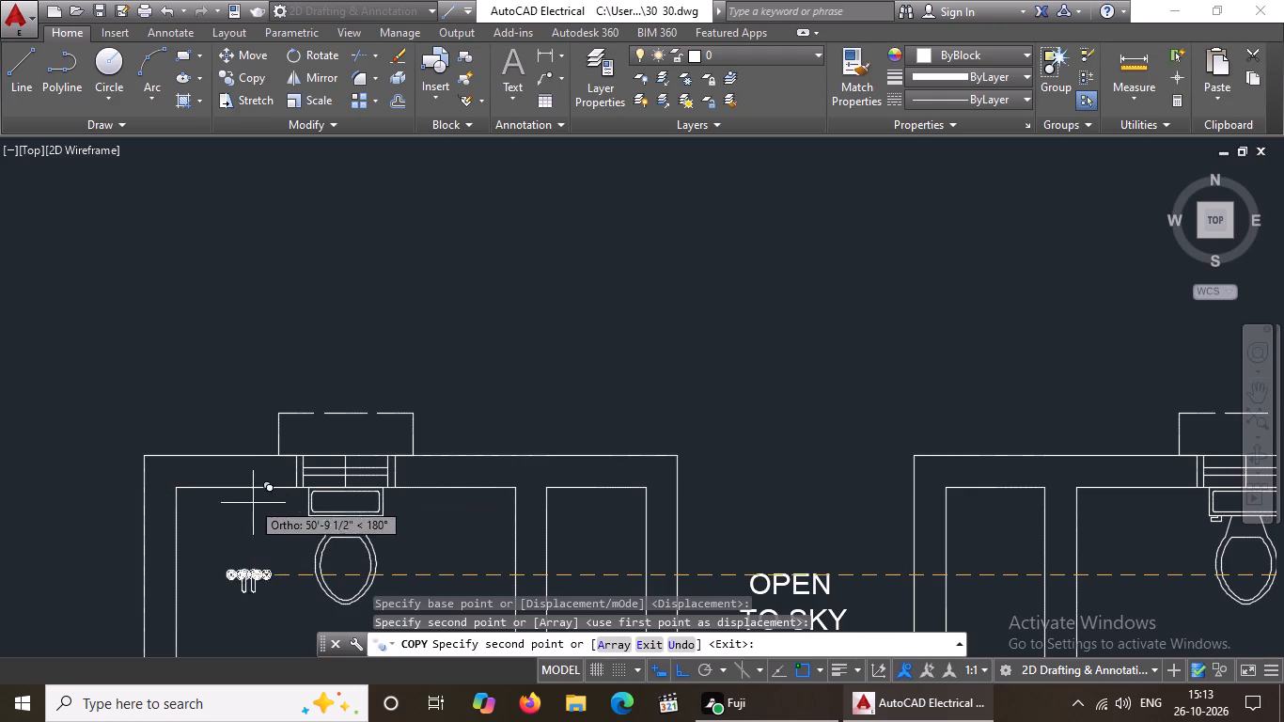
Place a second tap fixture copy in the right bath, between its inner side wall and the toilet, and end the copying.
scroll(443, 514, "down", 3)
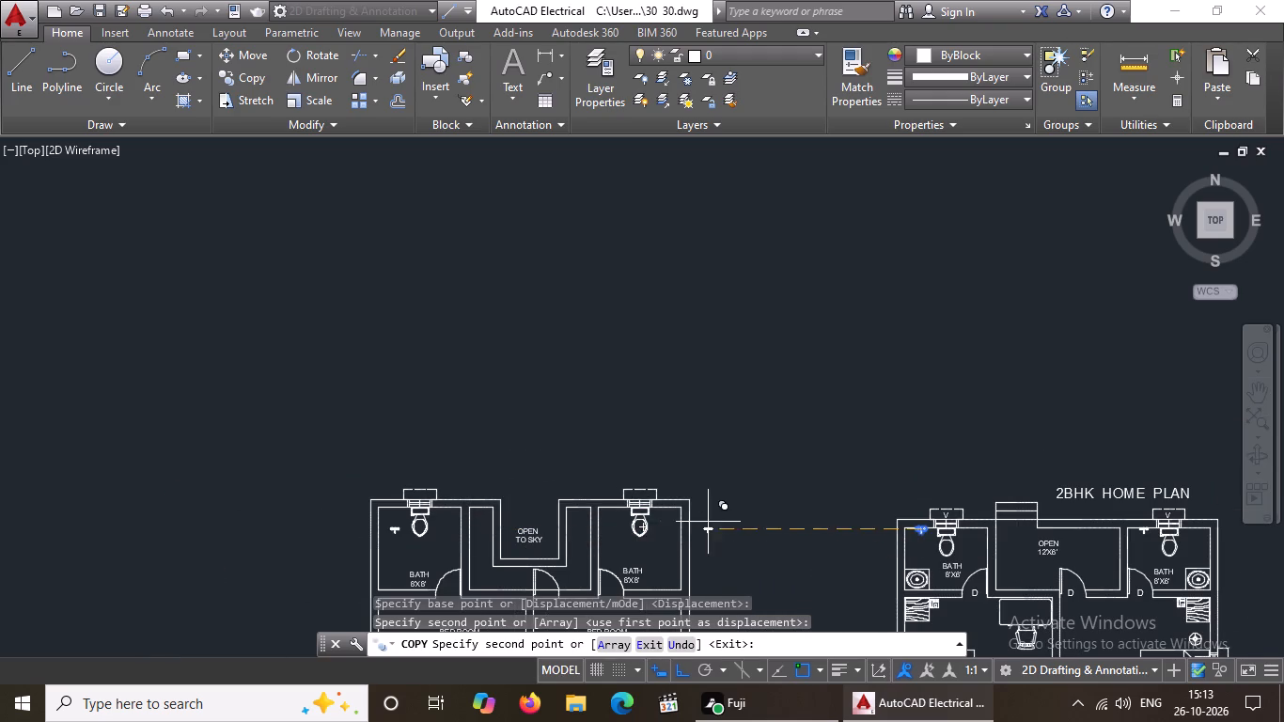
scroll(603, 521, "up", 2)
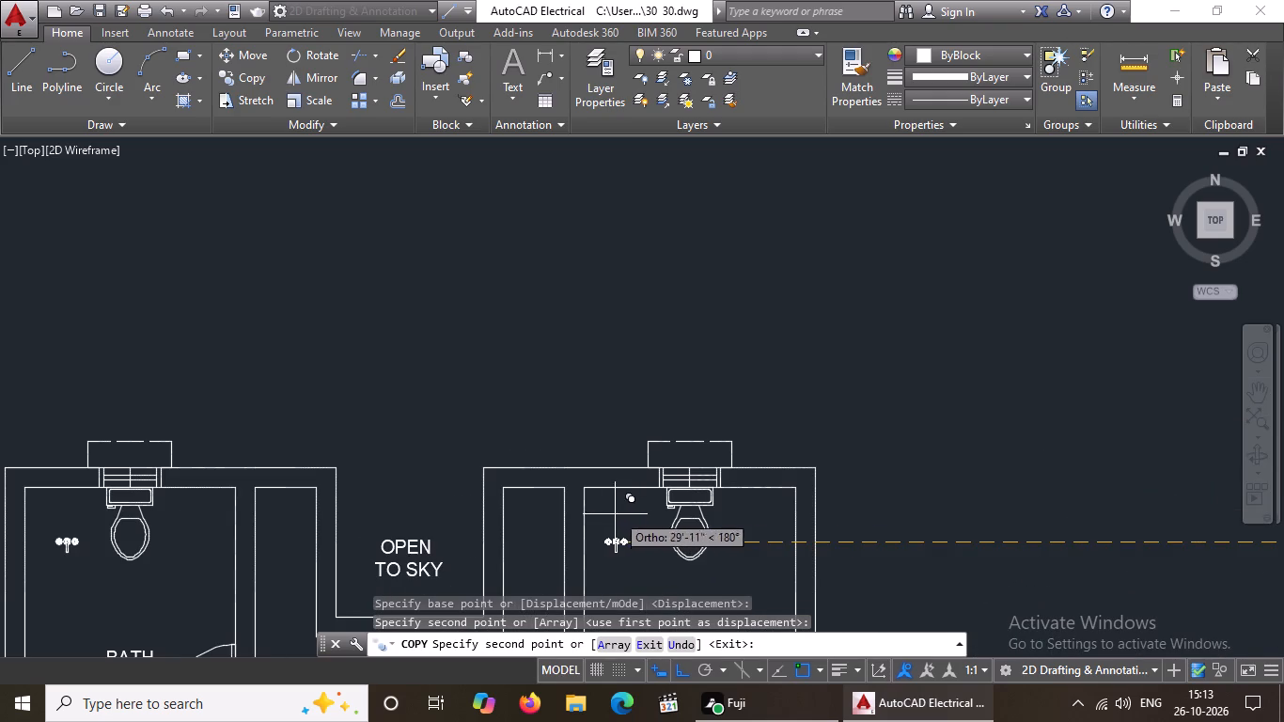
left_click(608, 522)
key("Escape")
Rotate the left bath's tap fixture 90° counterclockwise so its spout faces the toilet.
scroll(651, 487, "down", 3)
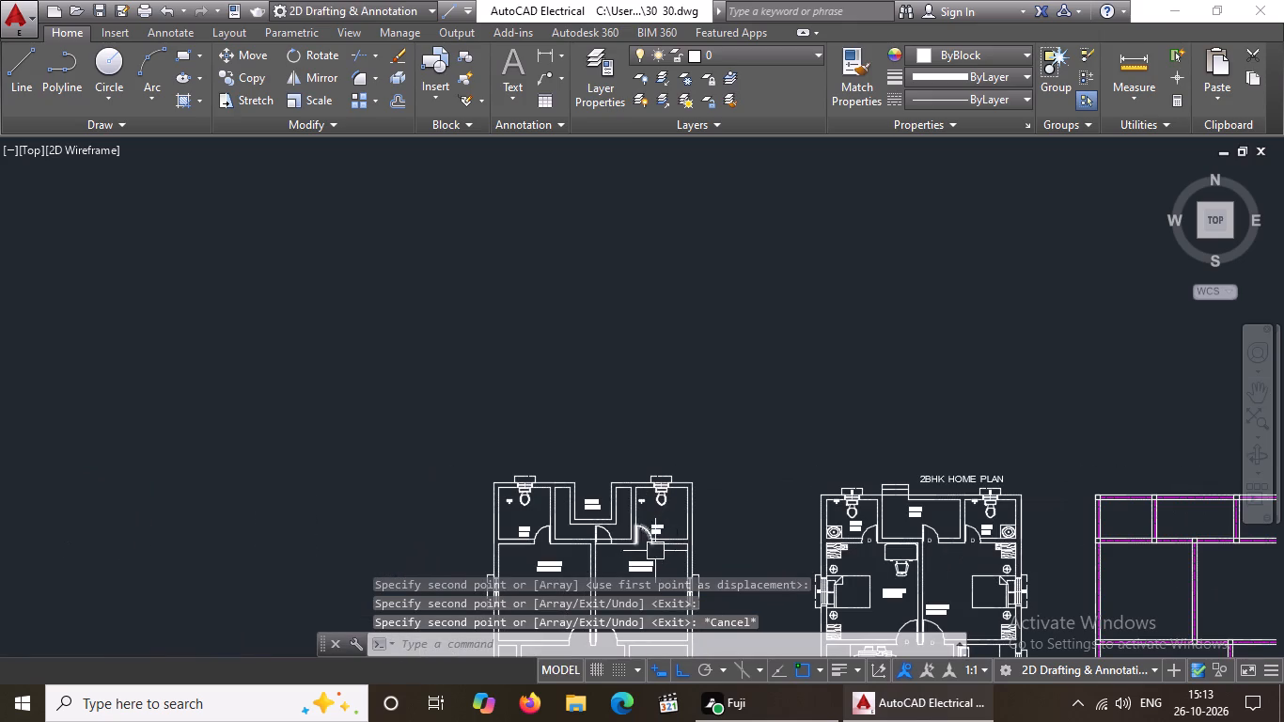
scroll(666, 532, "up", 2)
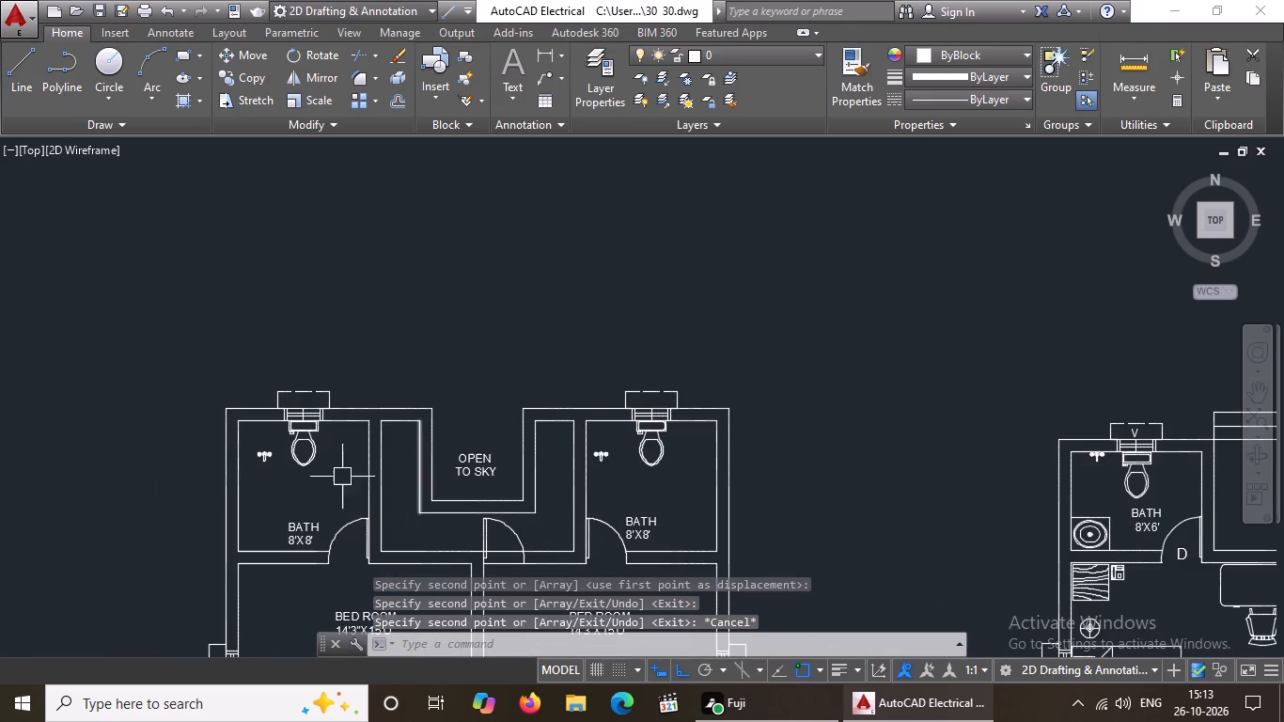
scroll(226, 462, "up", 2)
left_click(323, 440)
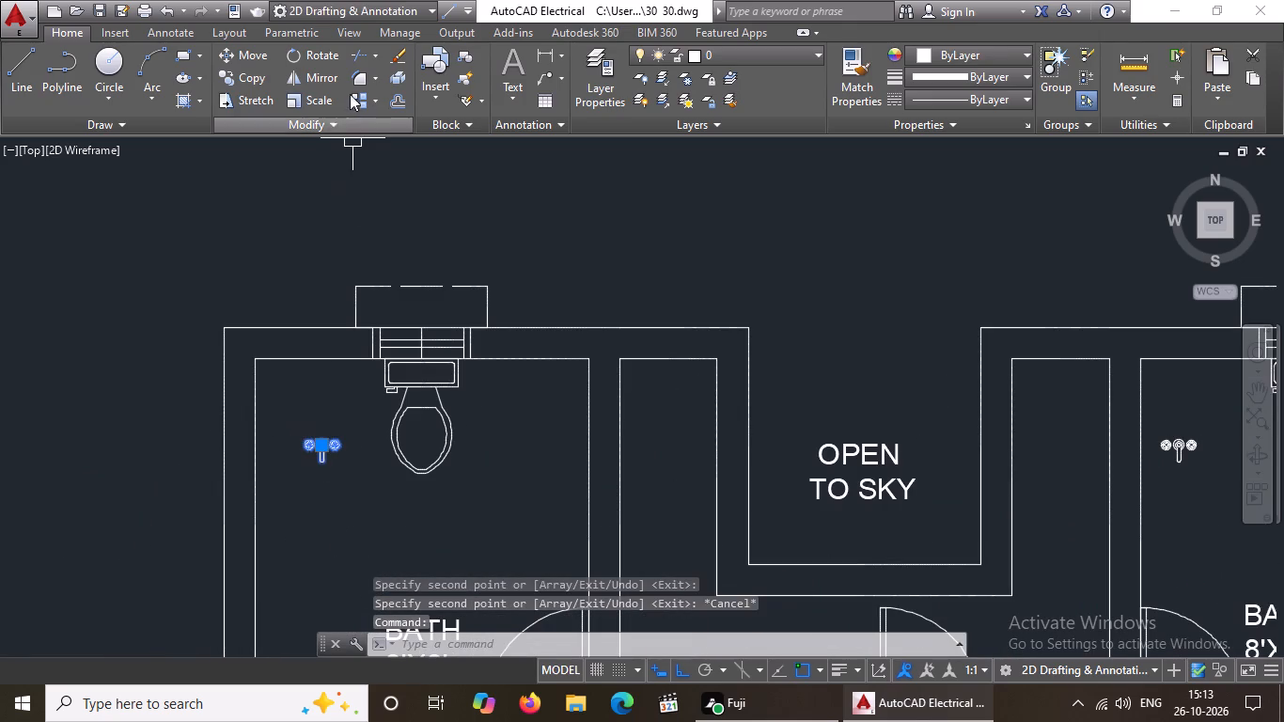
left_click(321, 55)
left_click_drag(312, 447, 319, 435)
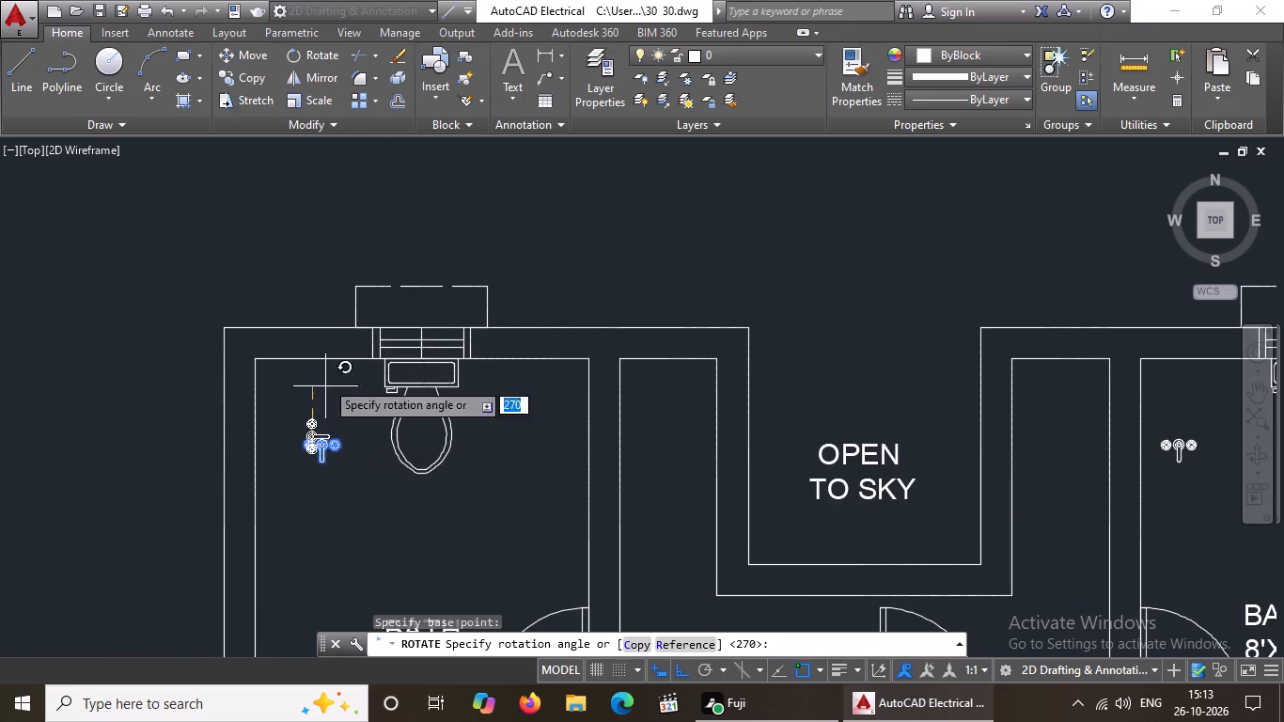
left_click(327, 335)
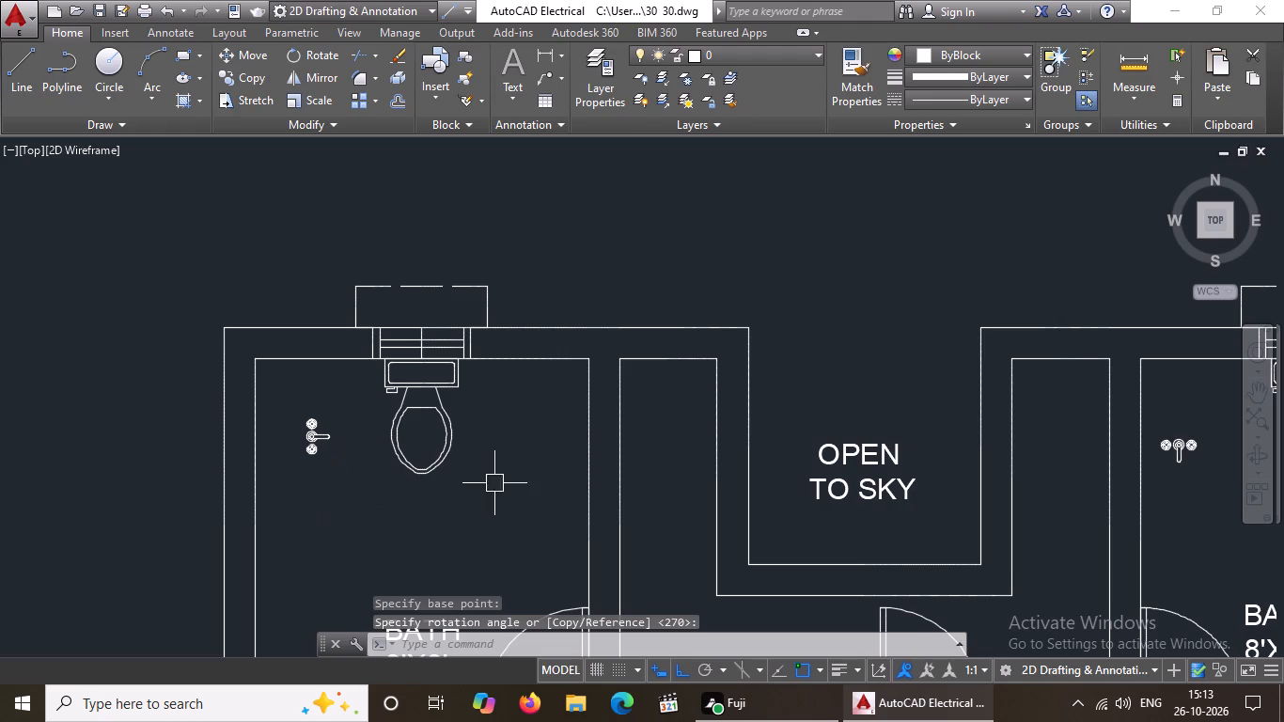
Rotate the right bath's tap fixture 90° counterclockwise so its spout faces the toilet.
scroll(603, 457, "down", 1)
left_click(977, 452)
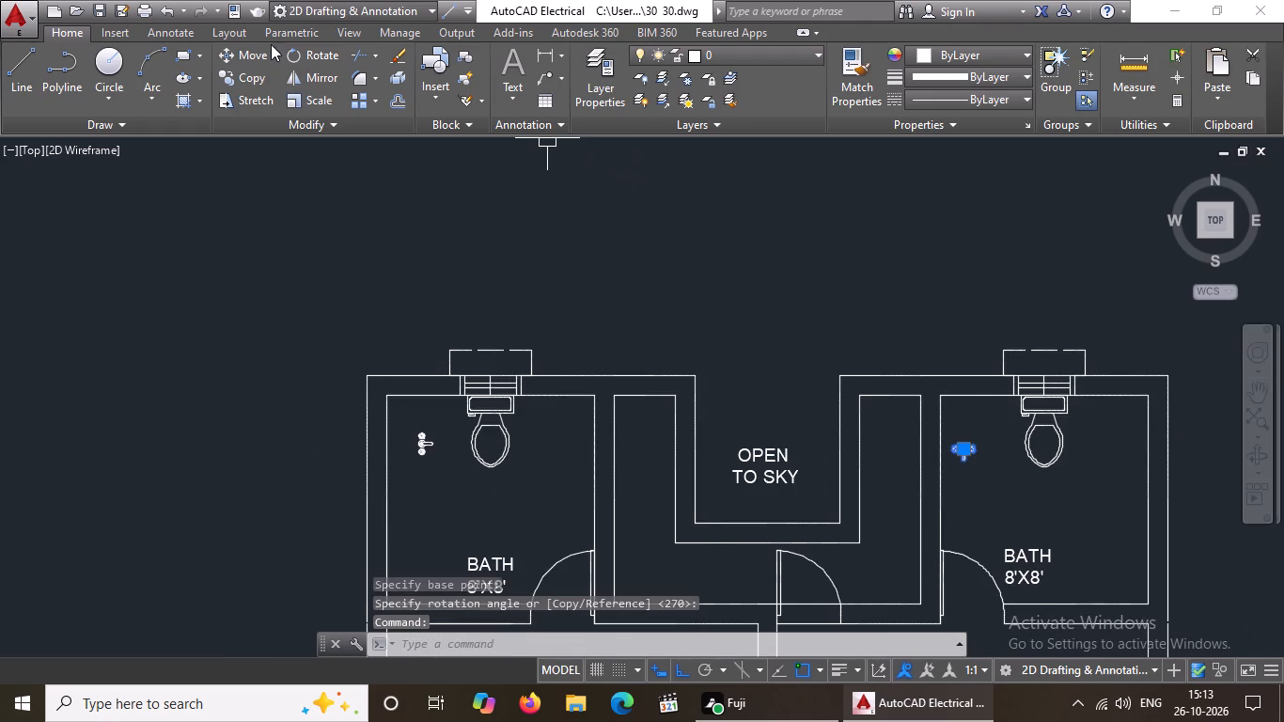
left_click(316, 38)
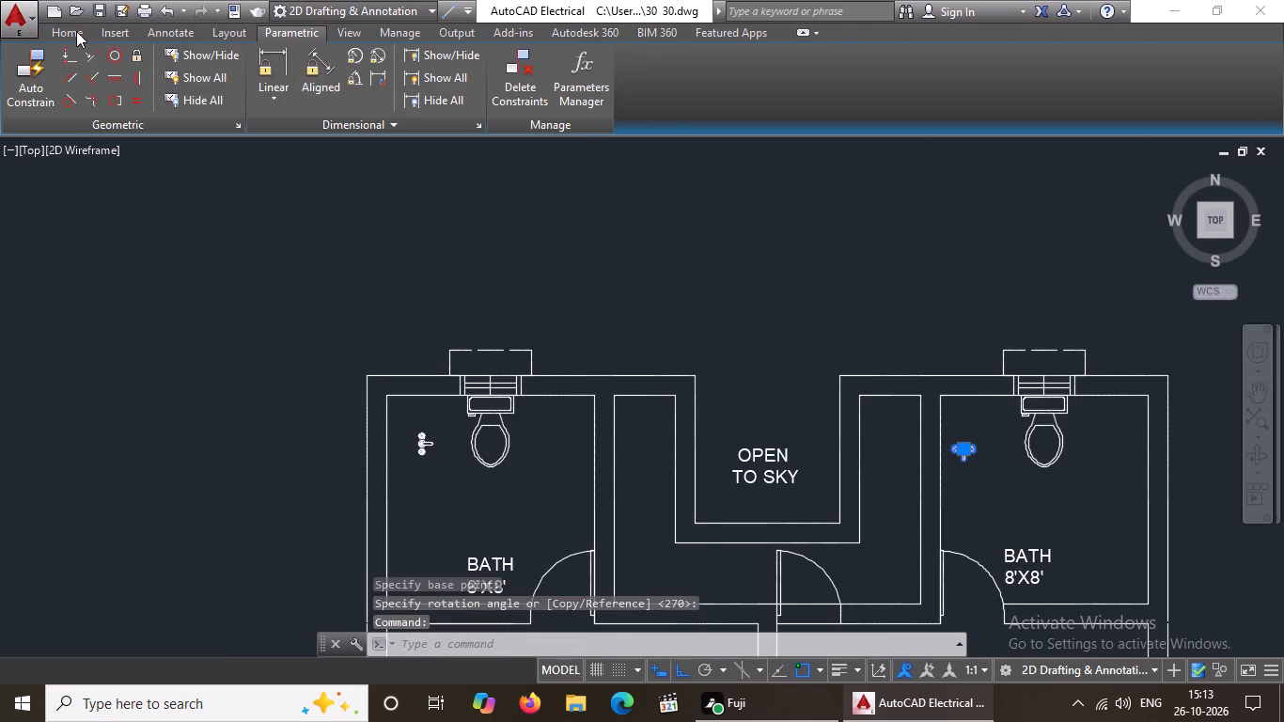
left_click(76, 31)
left_click(321, 53)
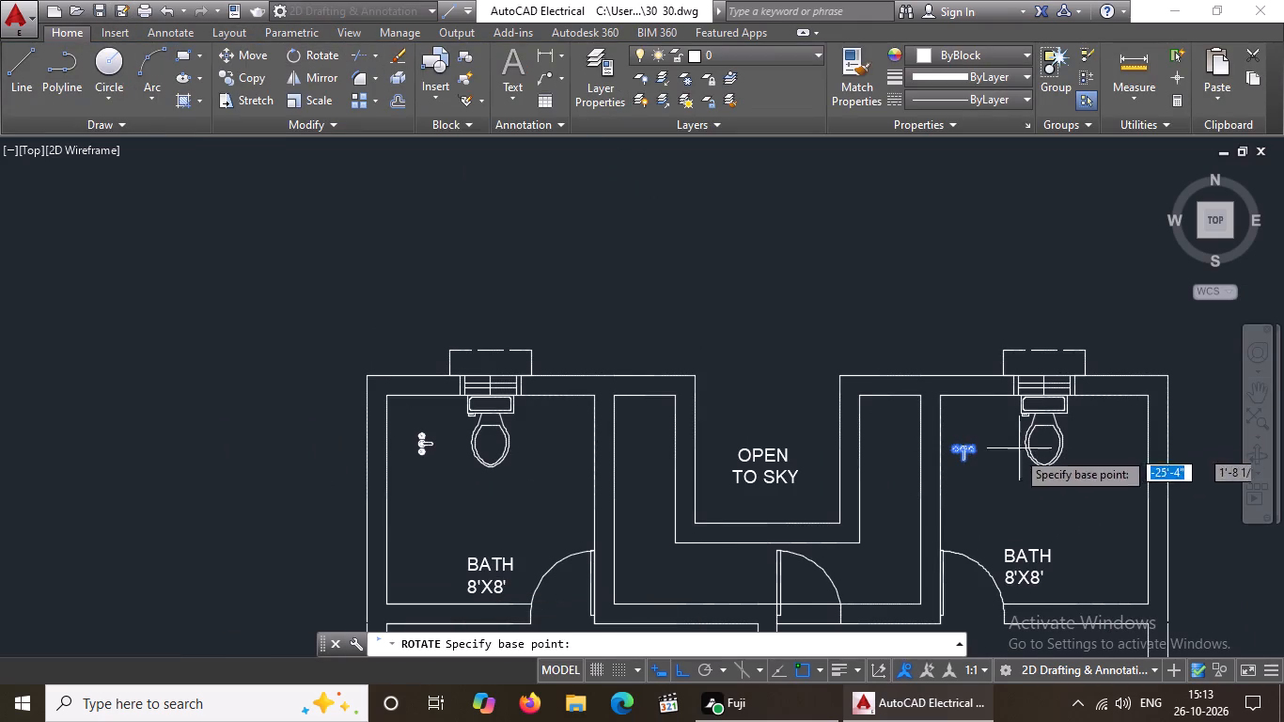
left_click(961, 450)
left_click(936, 282)
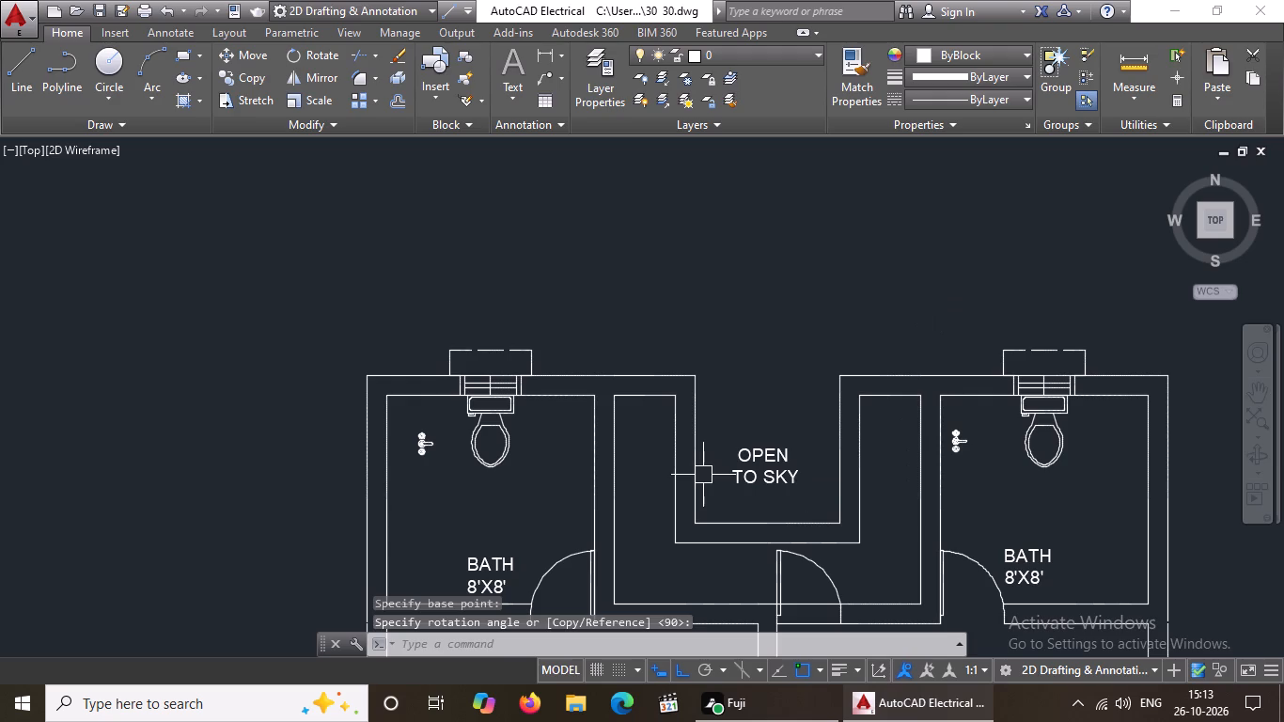
Turn on all object snap modes in the drafting settings.
key("o")
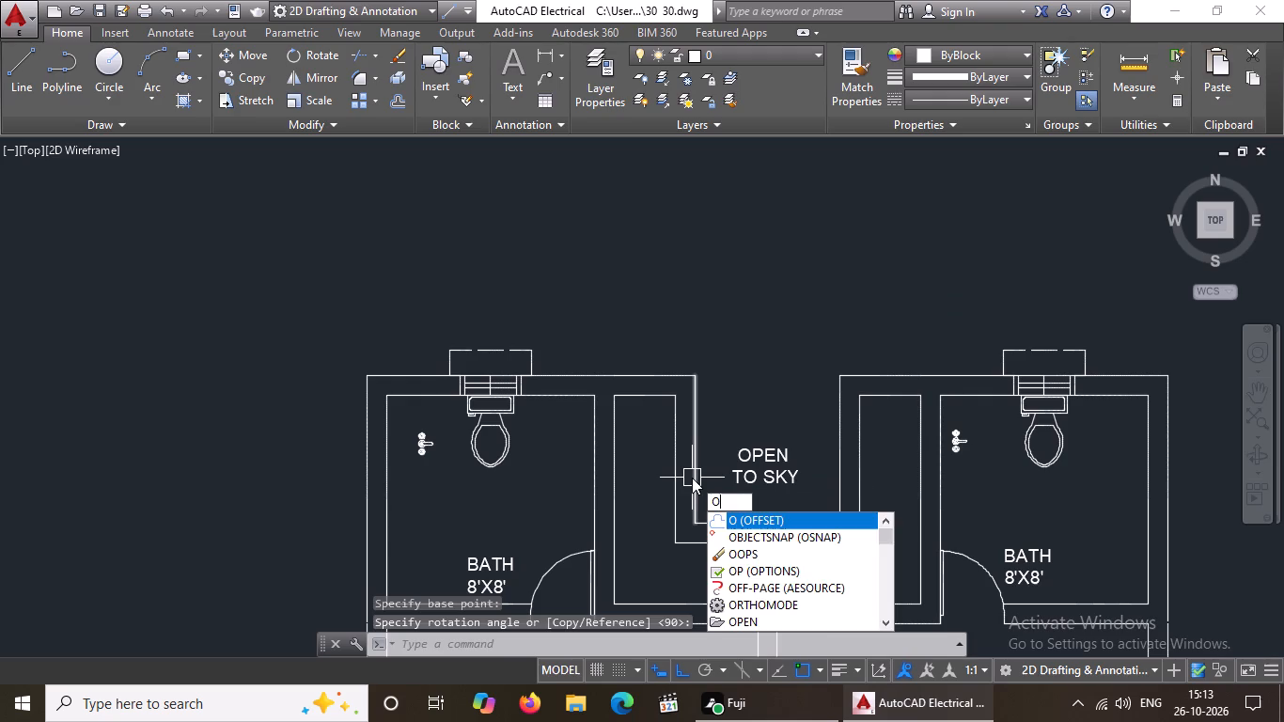
type("S")
key("space")
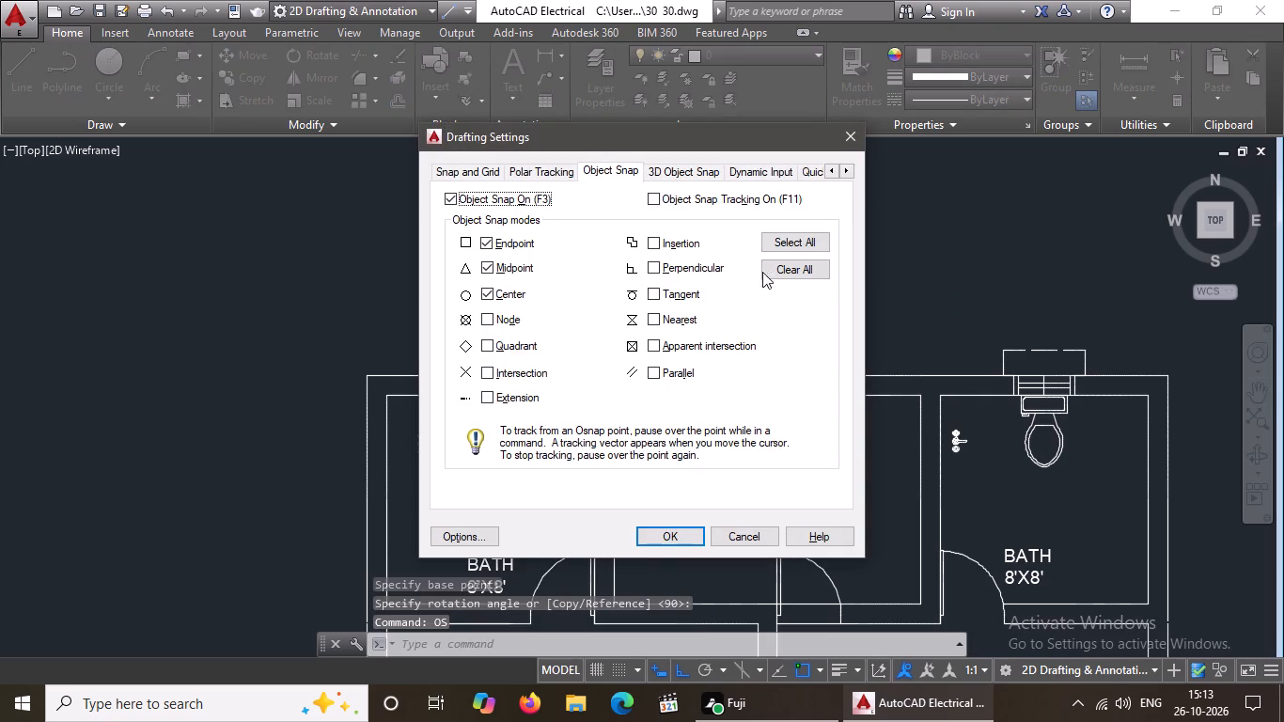
left_click(805, 238)
left_click(684, 531)
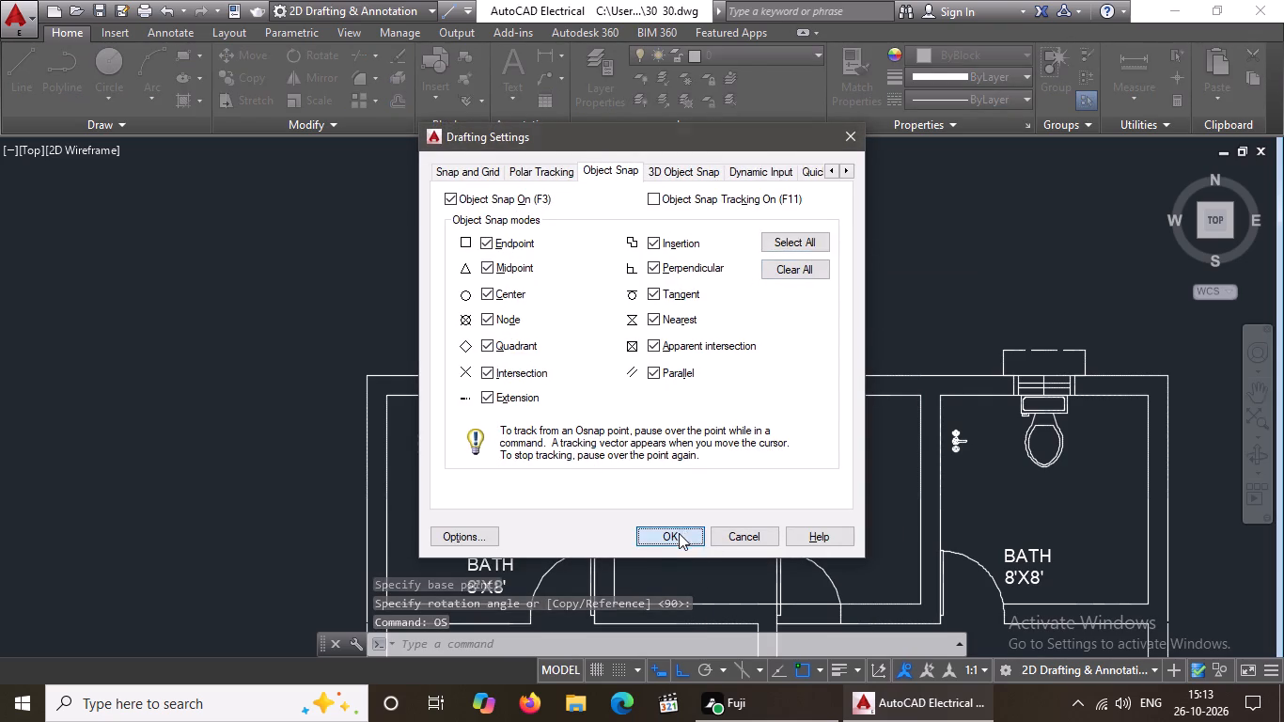
Move the left bath's tap fixture horizontally, away from the toilet, against the inner face of the outer side wall.
scroll(435, 450, "up", 2)
left_click(400, 425)
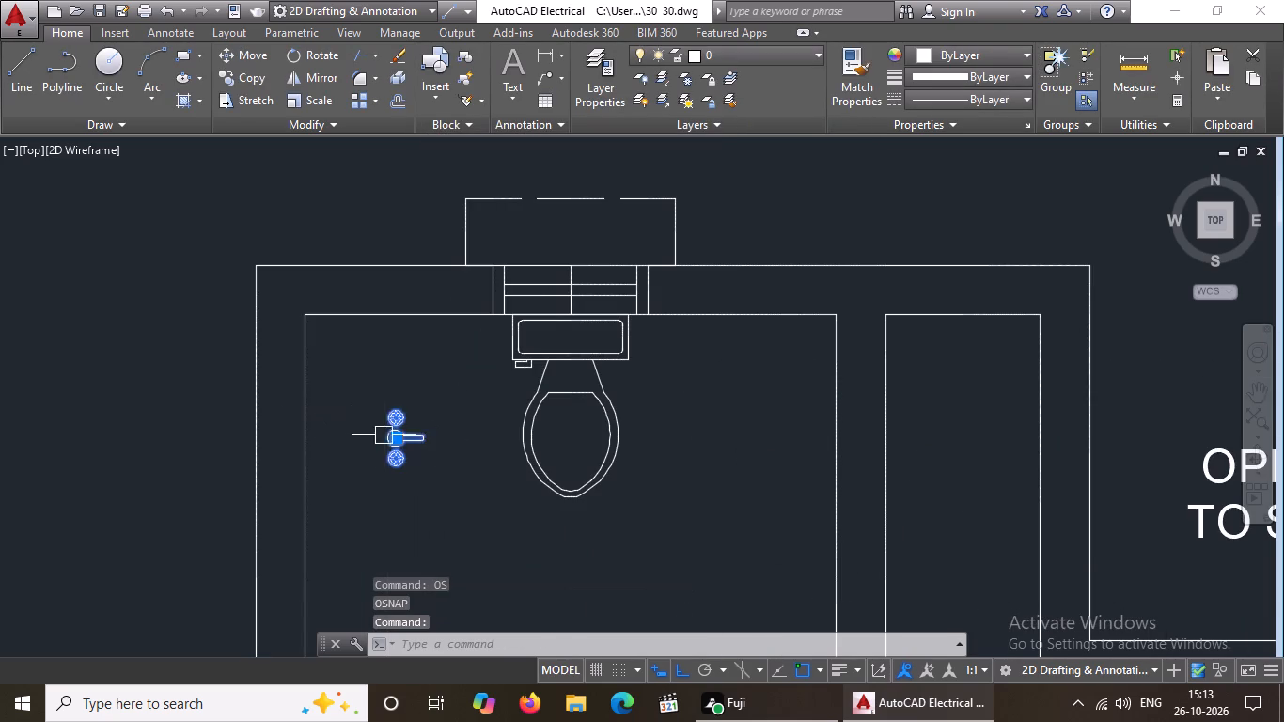
left_click(398, 436)
left_click(316, 446)
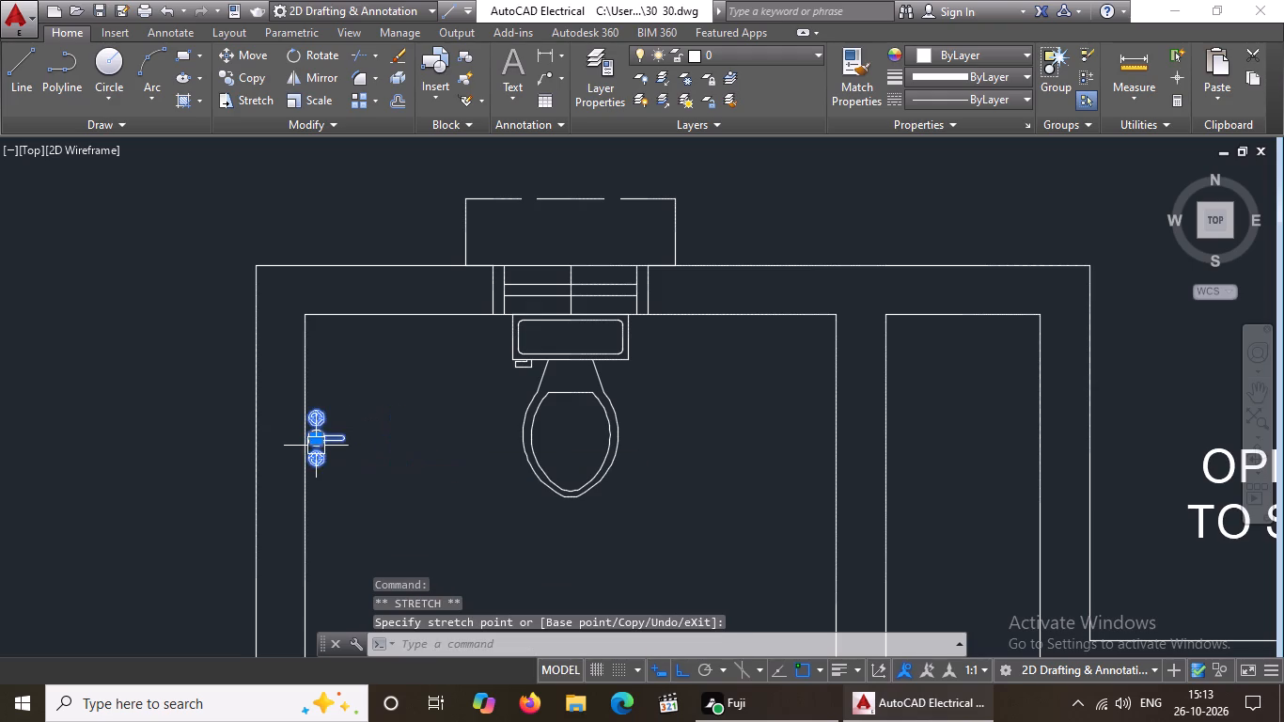
Move the right bath's tap fixture about 5 1/2" horizontally, away from the toilet, against the inner side wall, and clear the selection.
scroll(416, 451, "down", 2)
scroll(1027, 455, "up", 1)
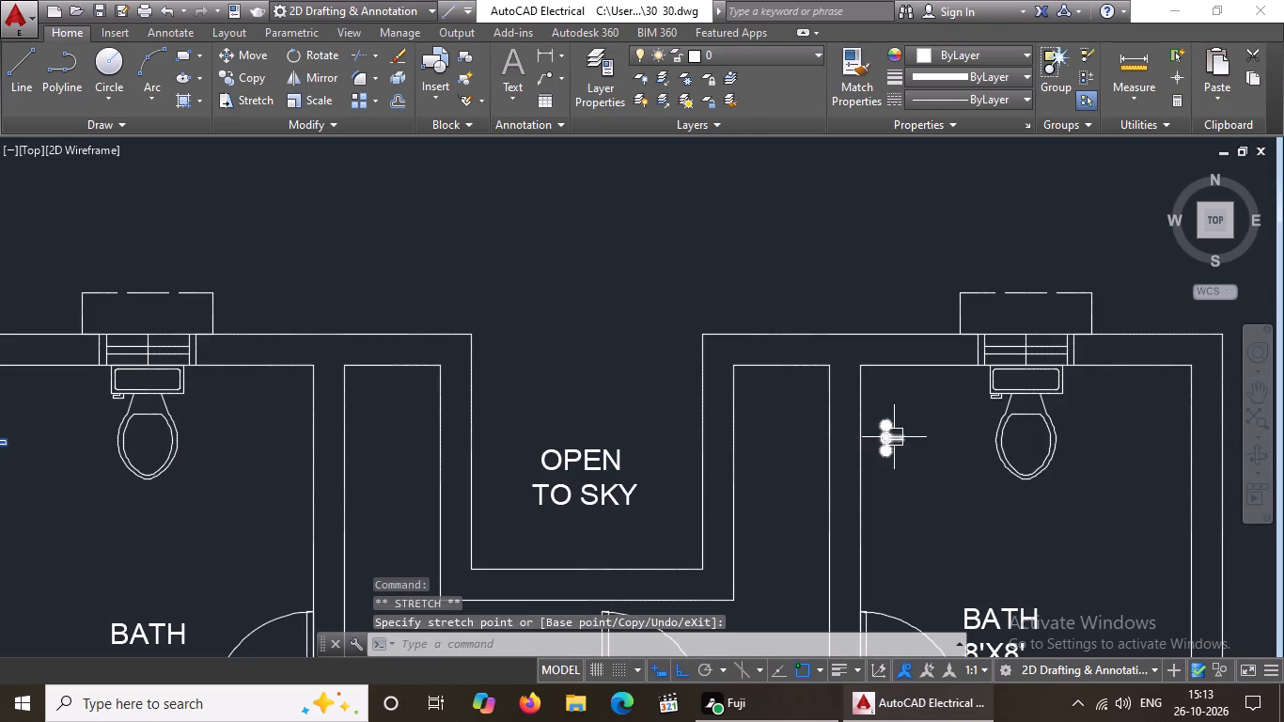
left_click(893, 437)
left_click(885, 438)
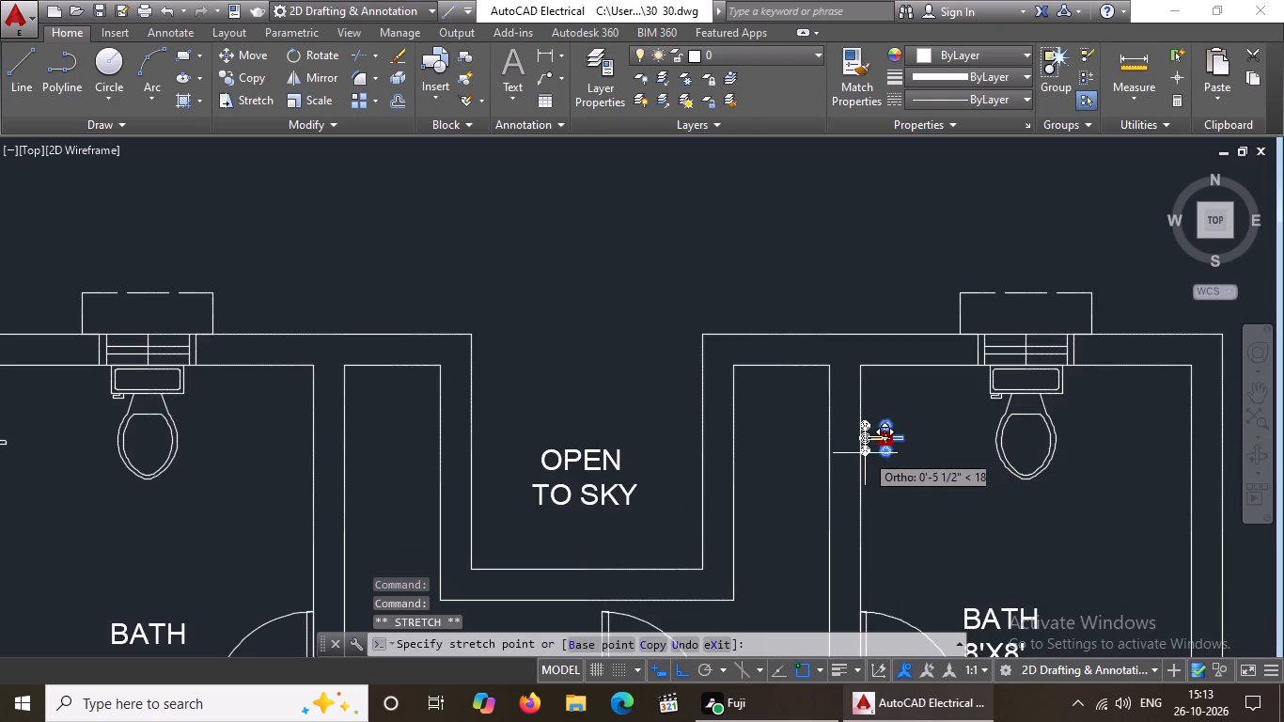
left_click(868, 451)
scroll(885, 456, "down", 2)
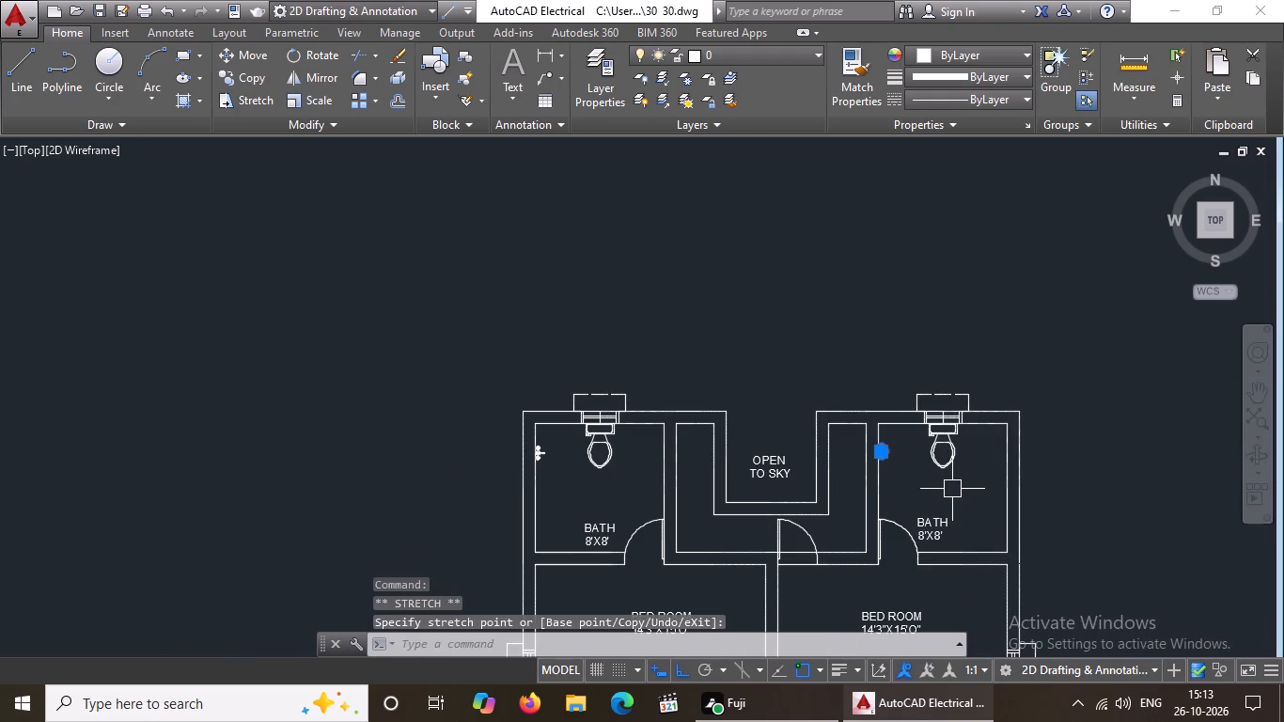
key("Escape")
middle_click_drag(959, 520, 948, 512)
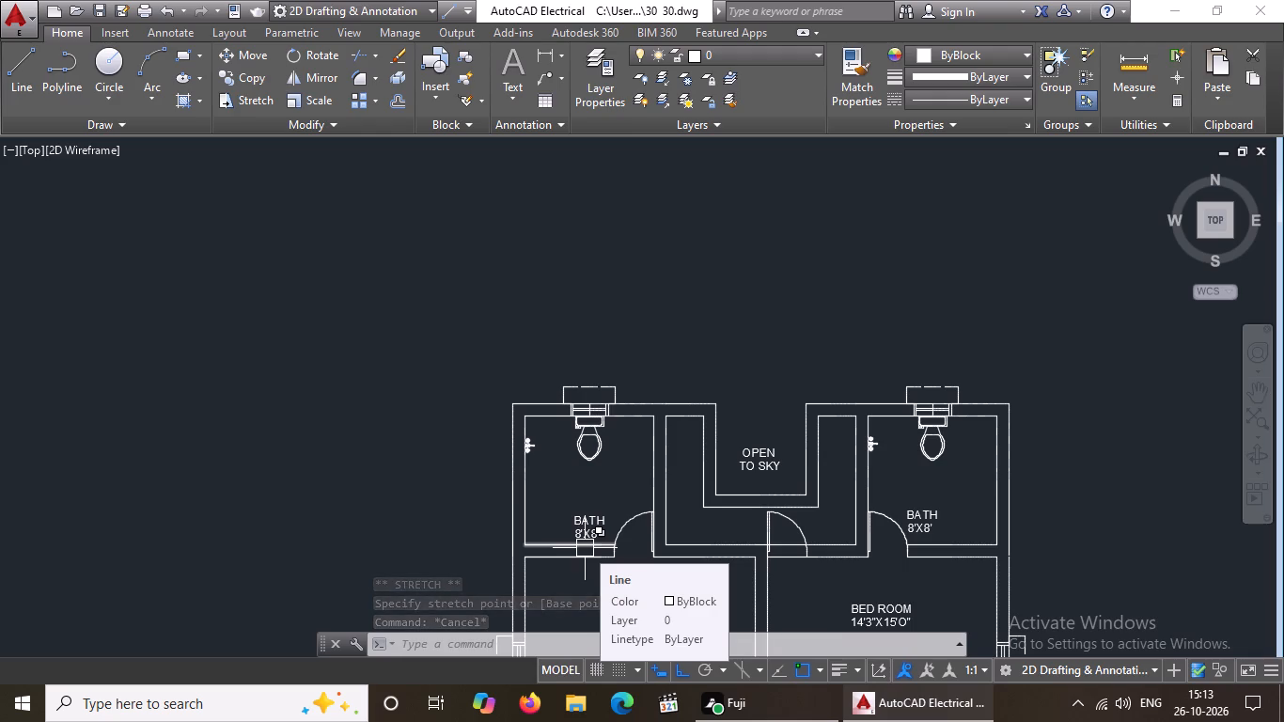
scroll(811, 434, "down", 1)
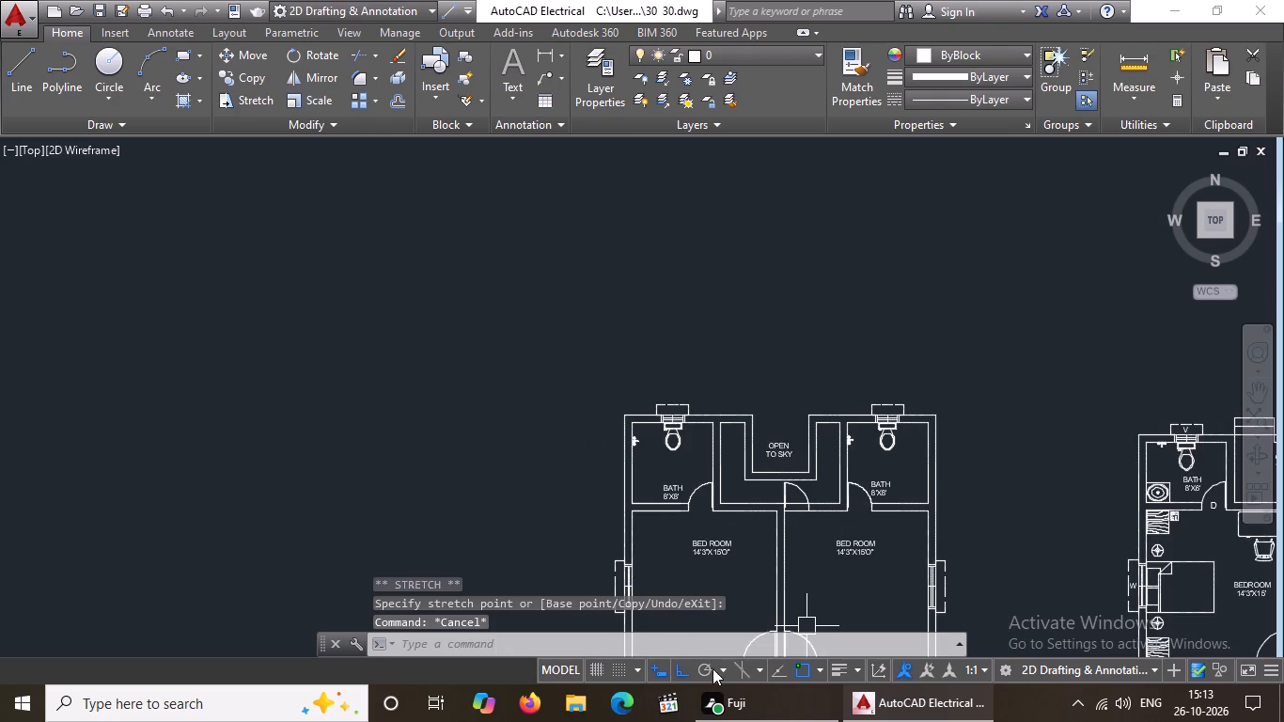
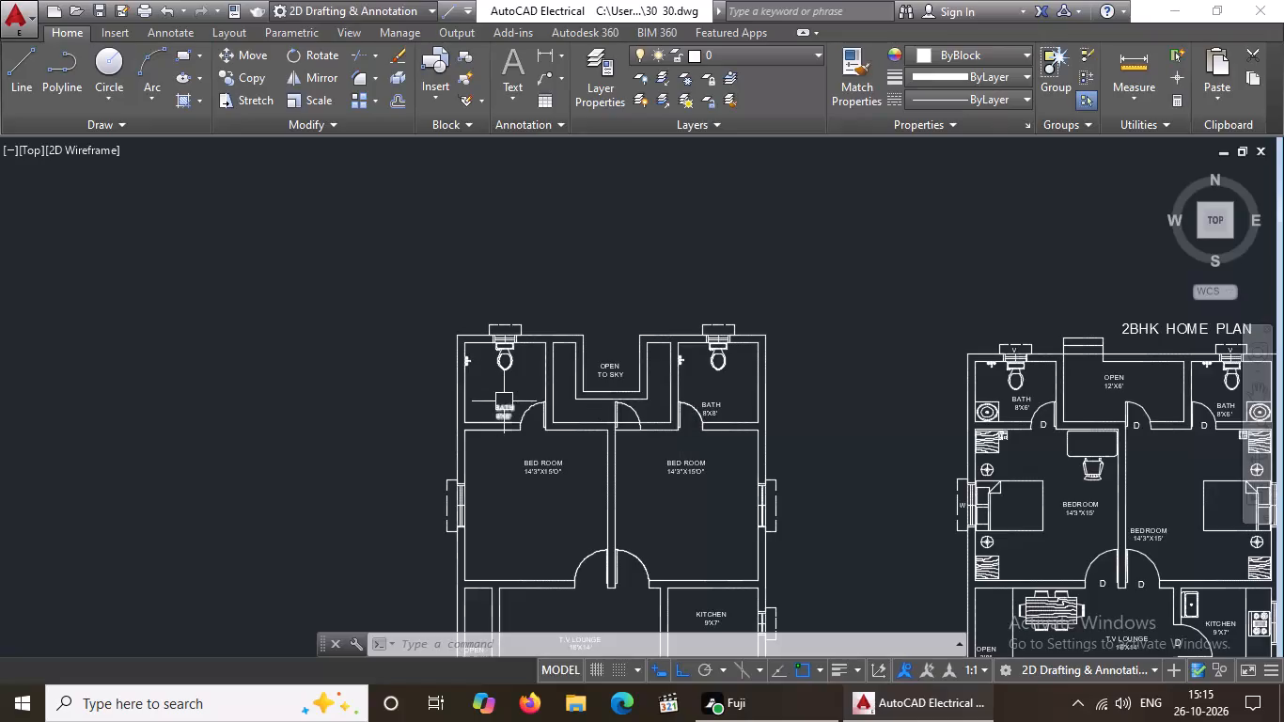
Move the left bath's BATH 8'X8' label straight up about 2'-9 1/2", to just below the toilet.
scroll(504, 401, "up", 2)
left_click(499, 432)
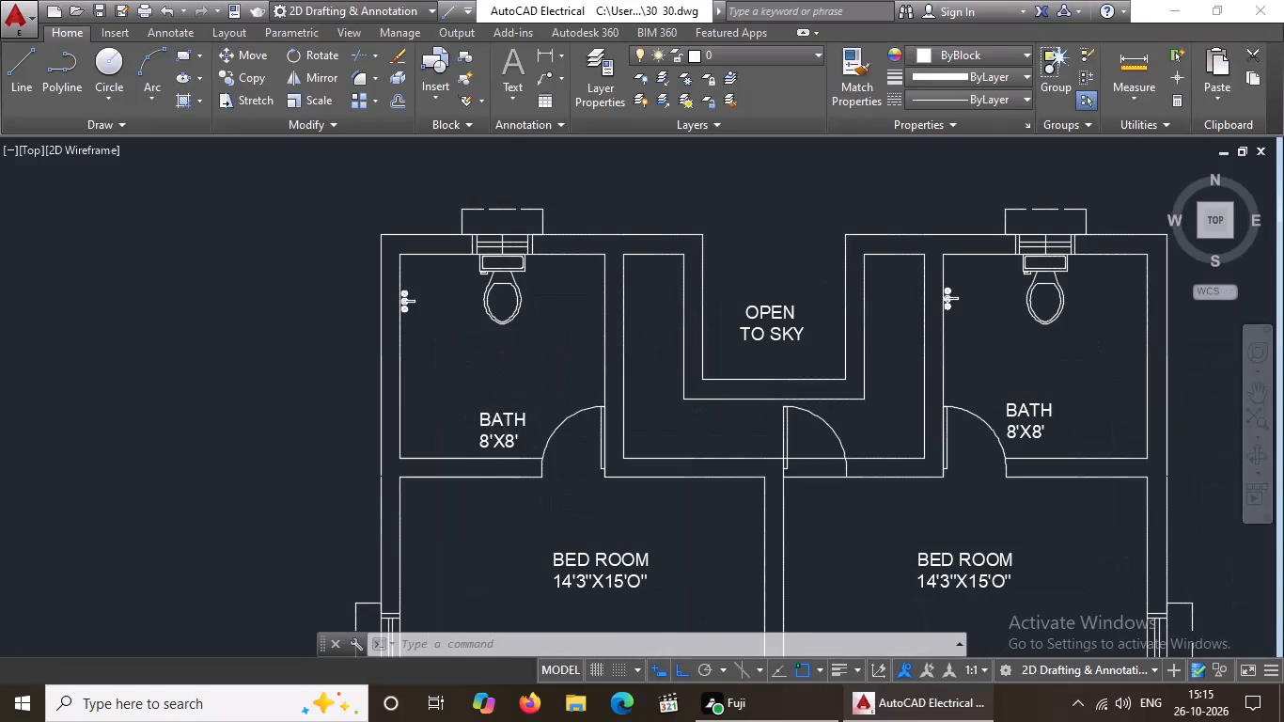
left_click(478, 417)
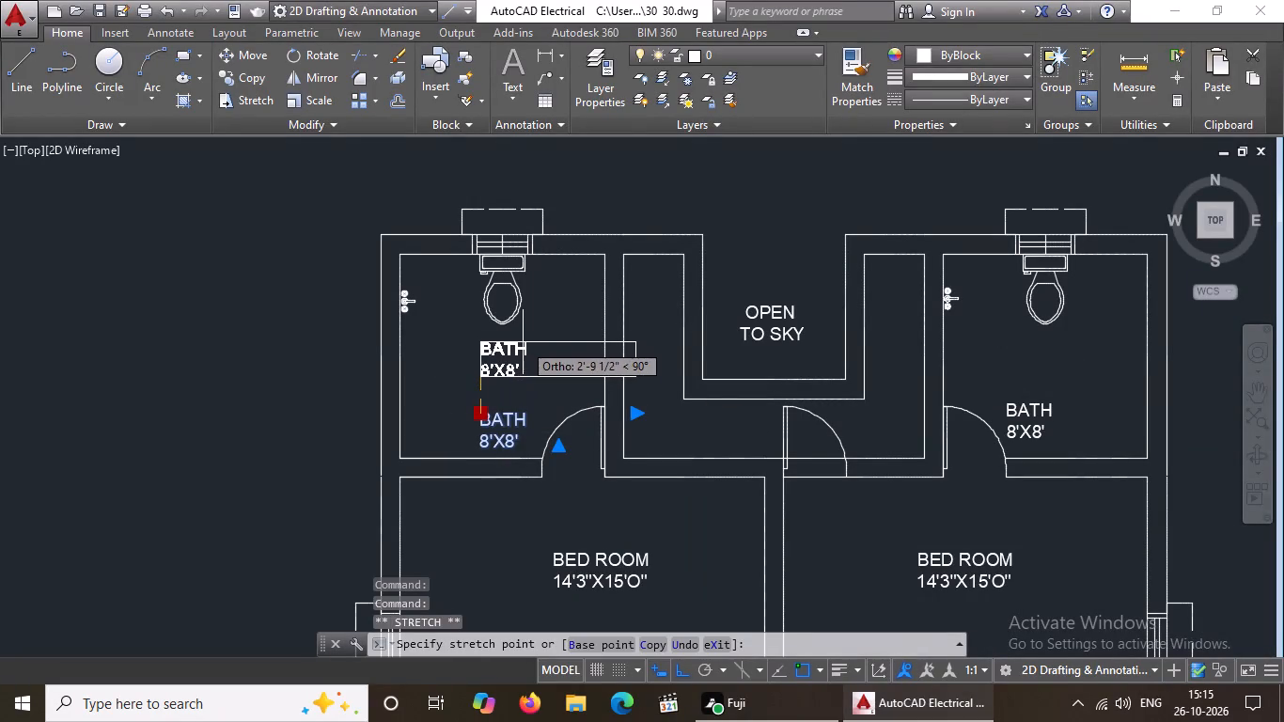
left_click(523, 342)
Move the right bath's BATH 8'X8' label straight up to just below the toilet.
left_click(1042, 420)
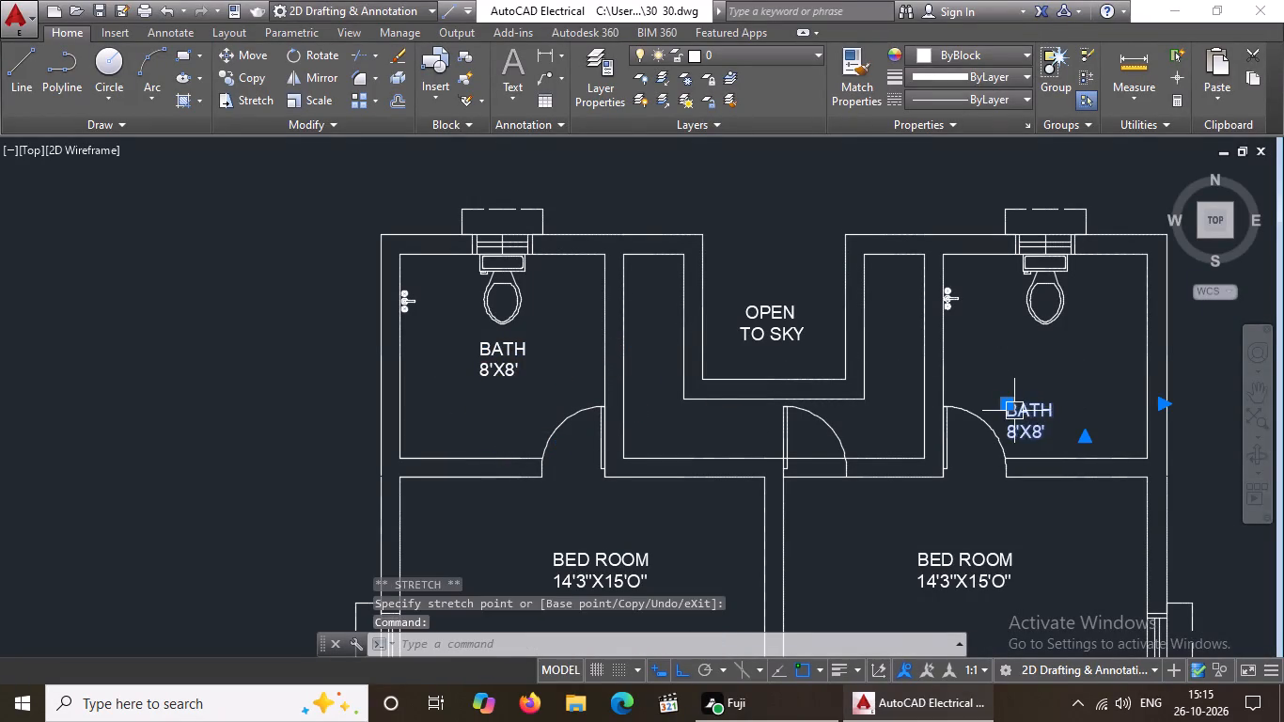
left_click(1011, 410)
left_click(981, 349)
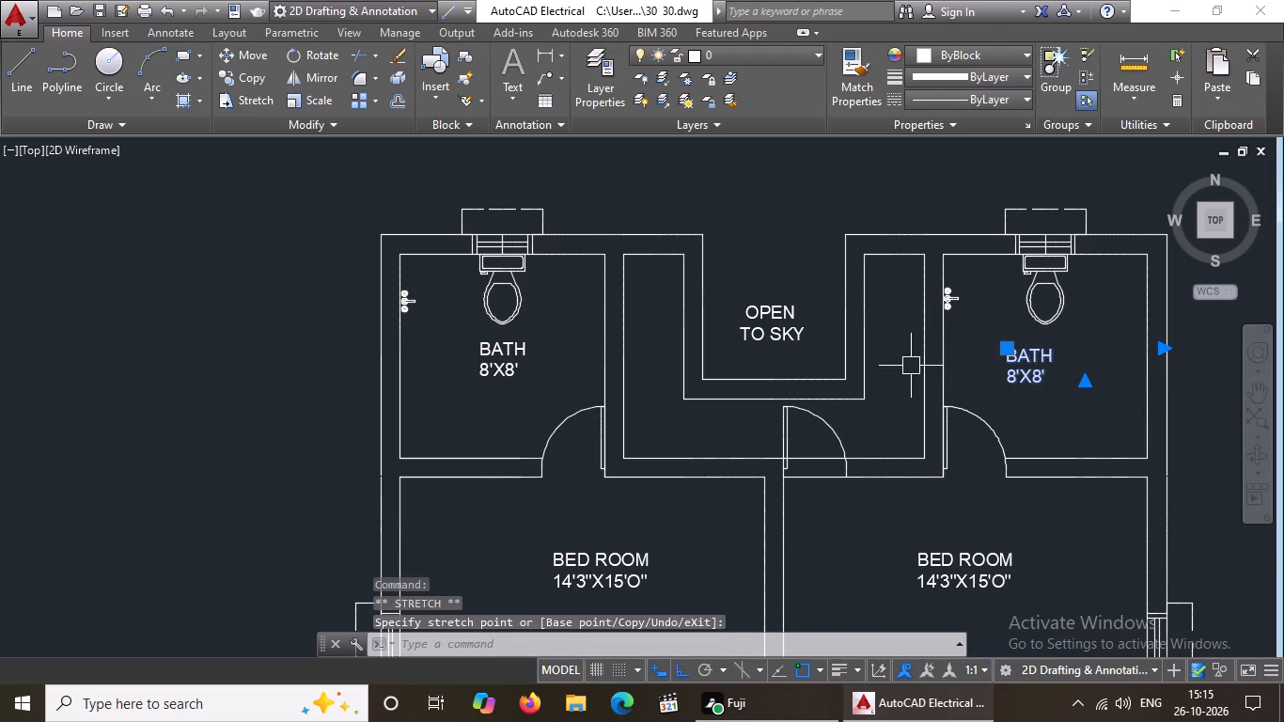
Copy the washbasin with its counter from the 2BHK plan's left bath horizontally into the left bath's lower outer corner.
scroll(829, 354, "down", 3)
middle_click_drag(1024, 369, 989, 384)
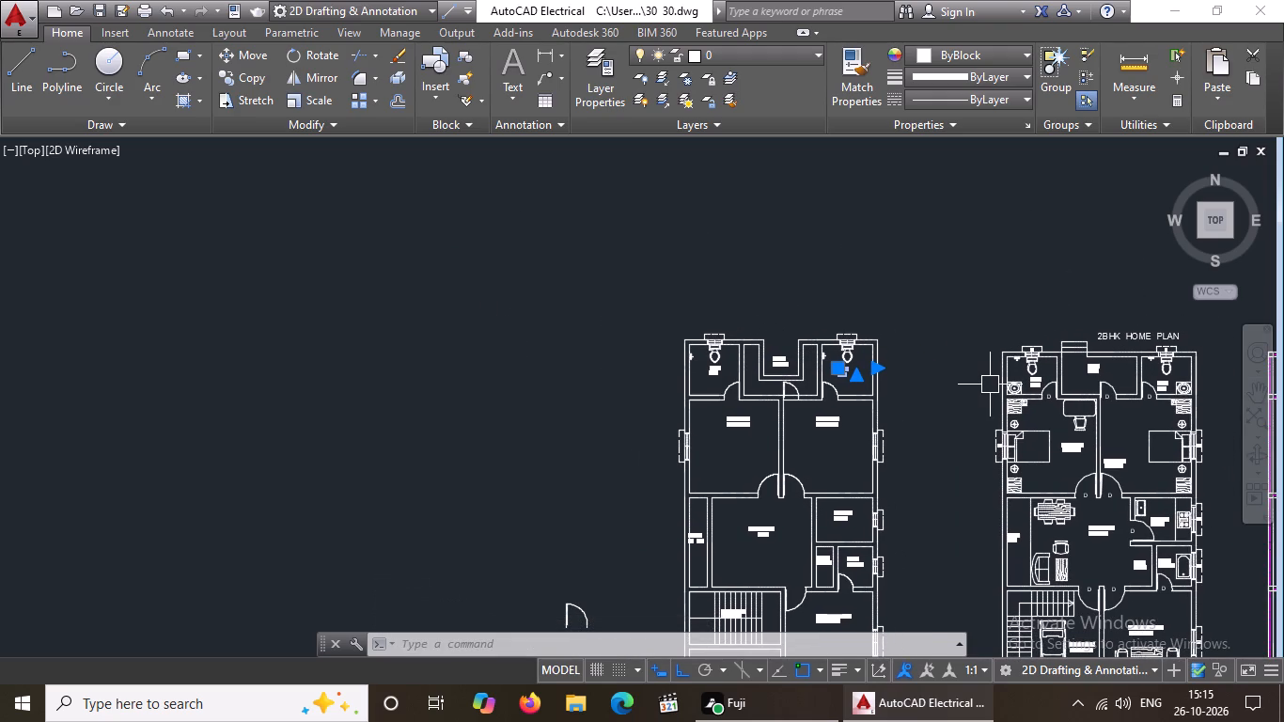
scroll(1063, 403, "up", 2)
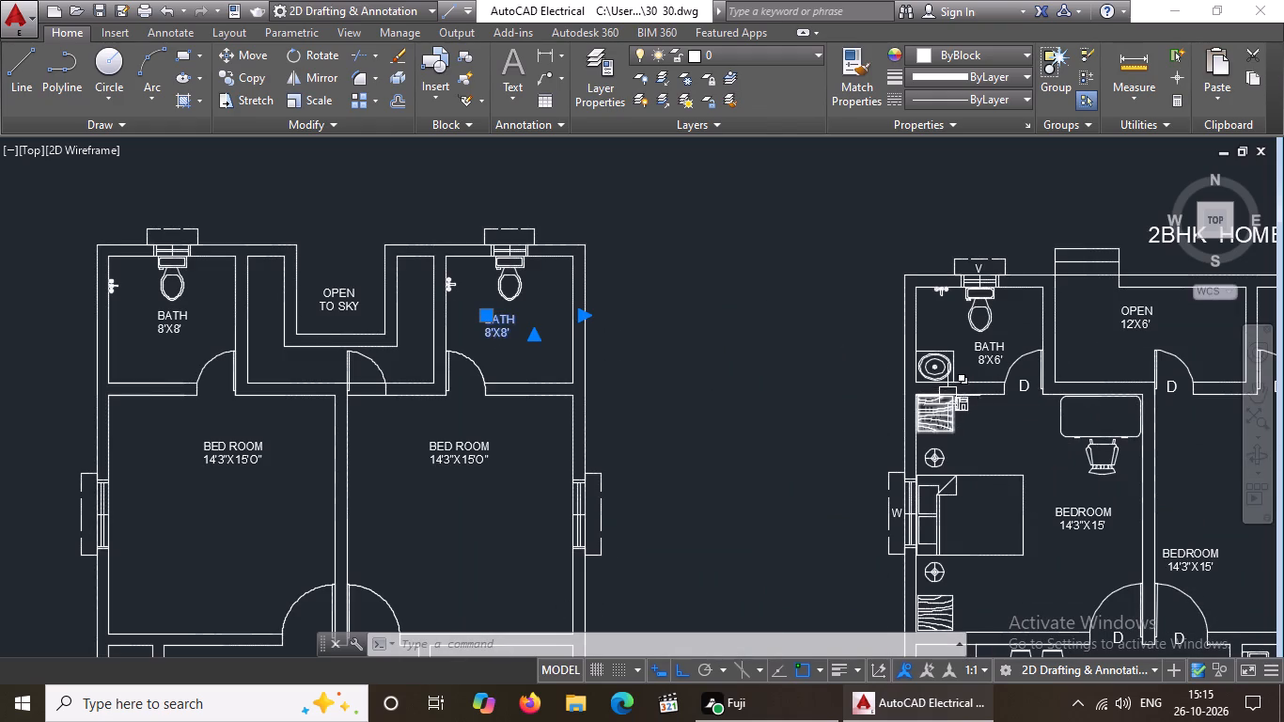
scroll(963, 405, "up", 1)
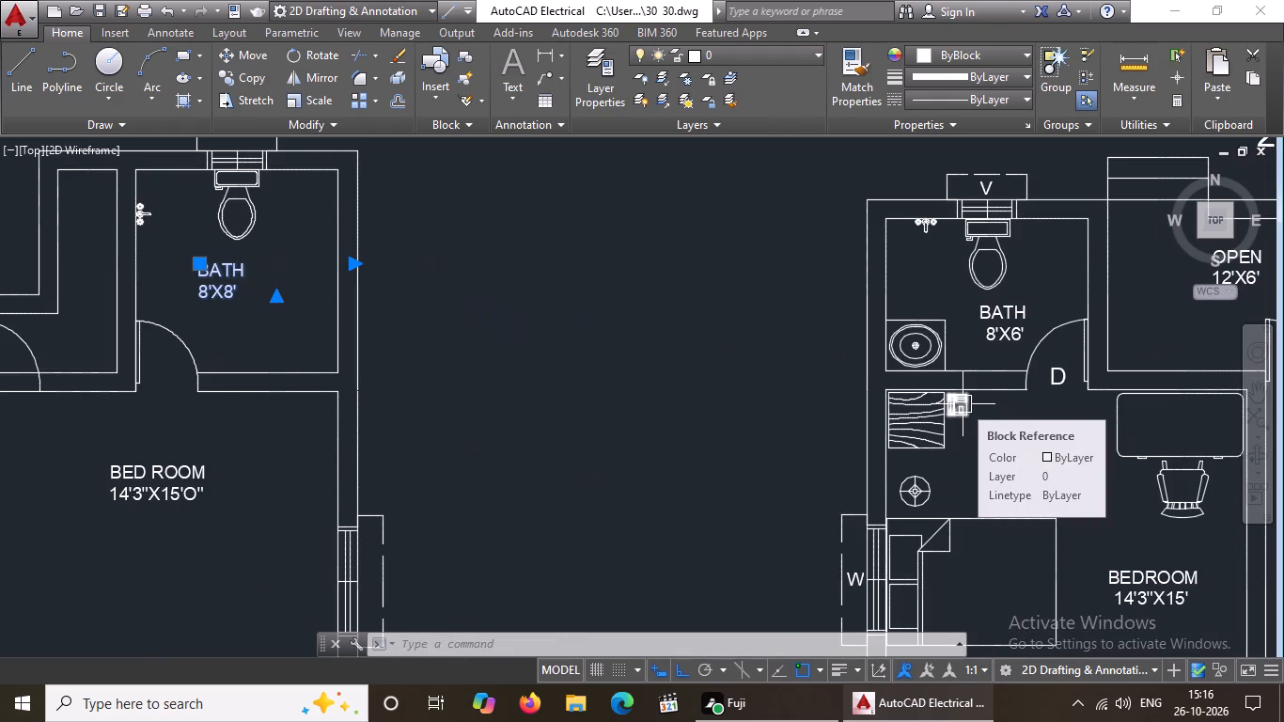
scroll(897, 324, "up", 2)
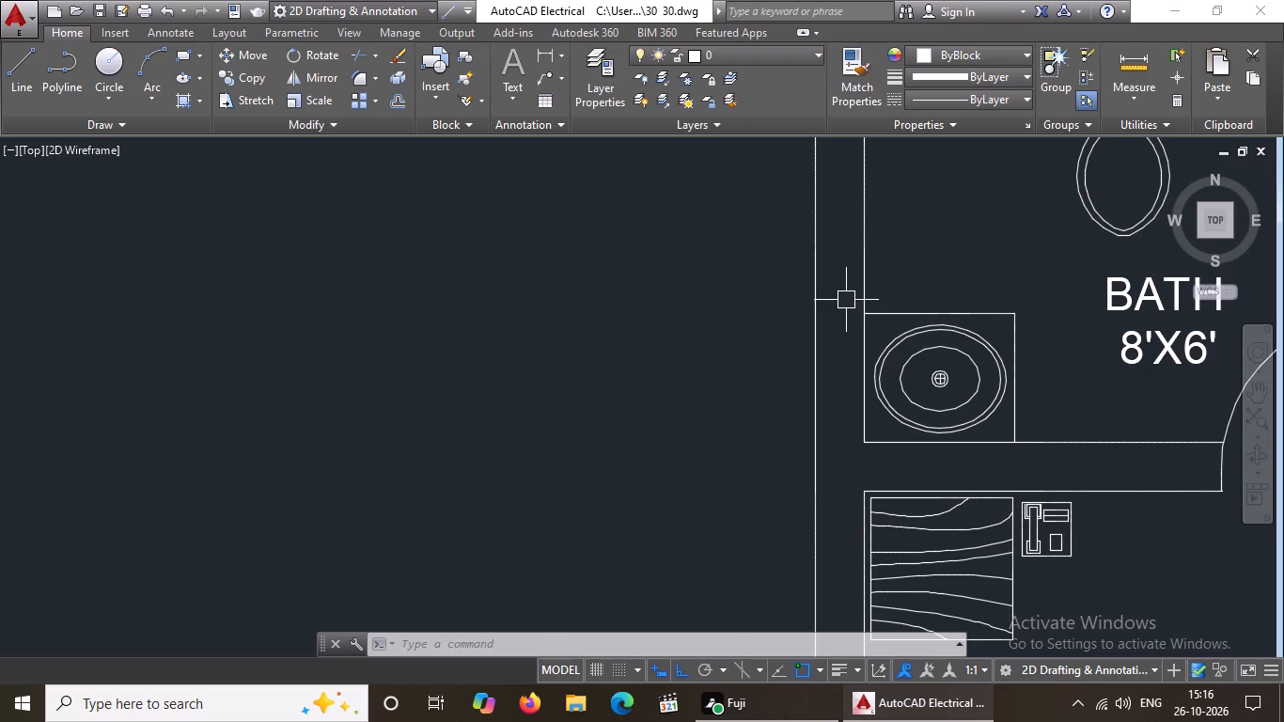
left_click(846, 298)
left_click(1036, 460)
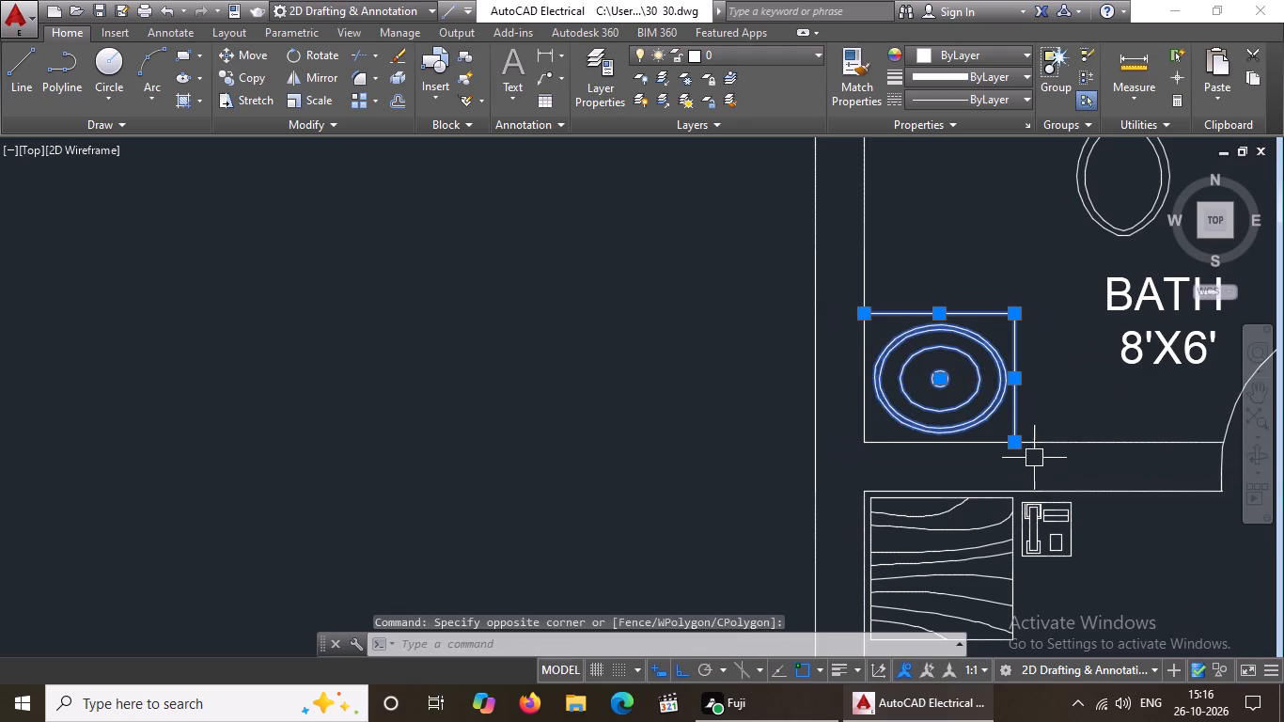
left_click(247, 80)
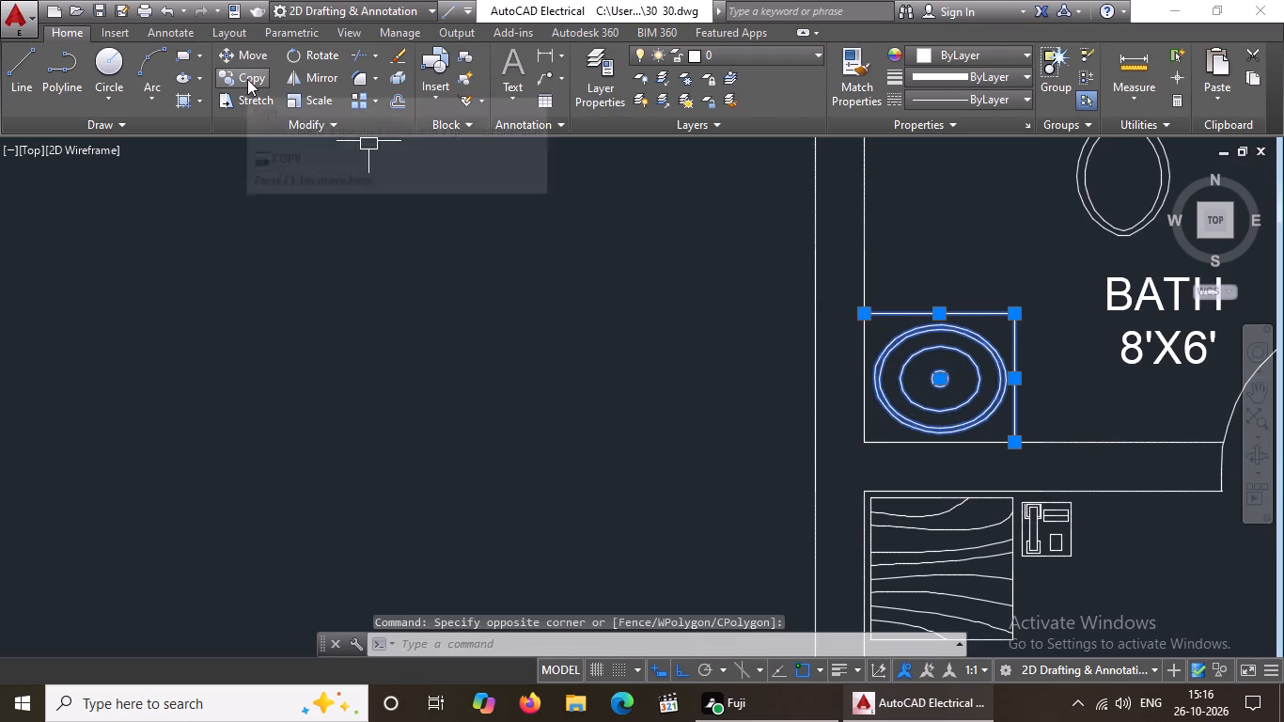
left_click(863, 314)
scroll(791, 326, "down", 3)
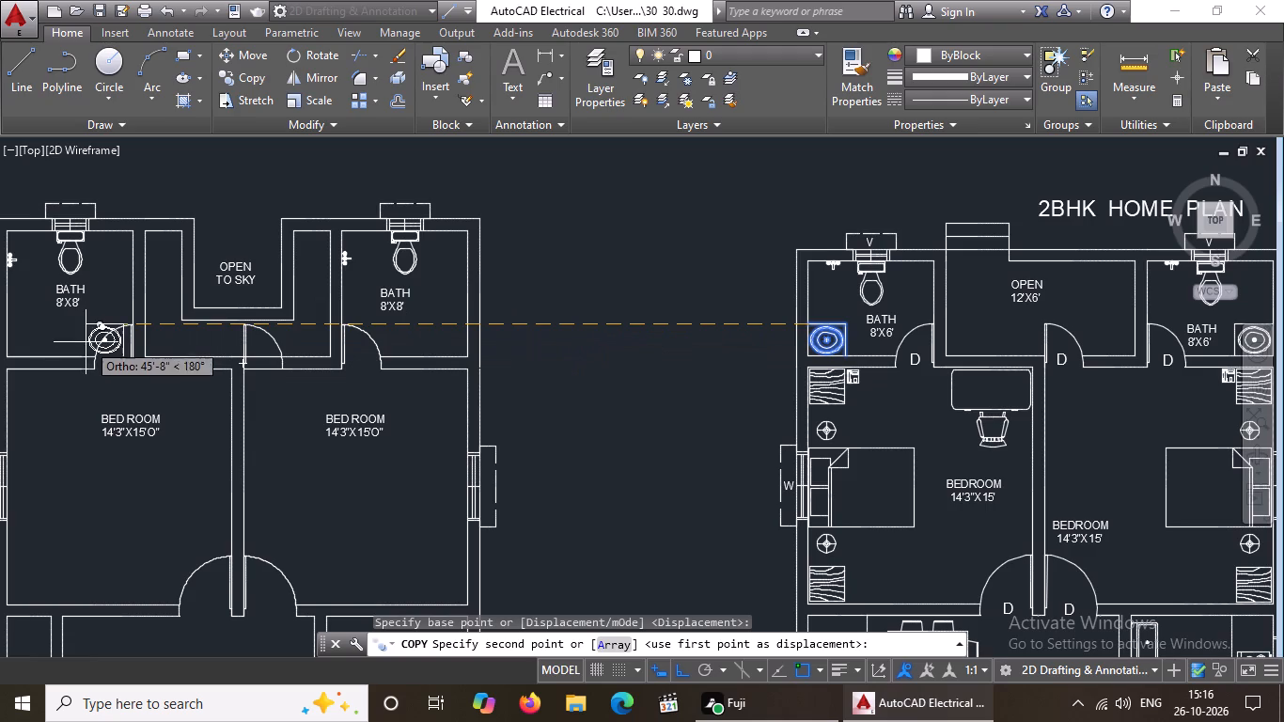
middle_click_drag(87, 342, 196, 415)
scroll(114, 400, "up", 2)
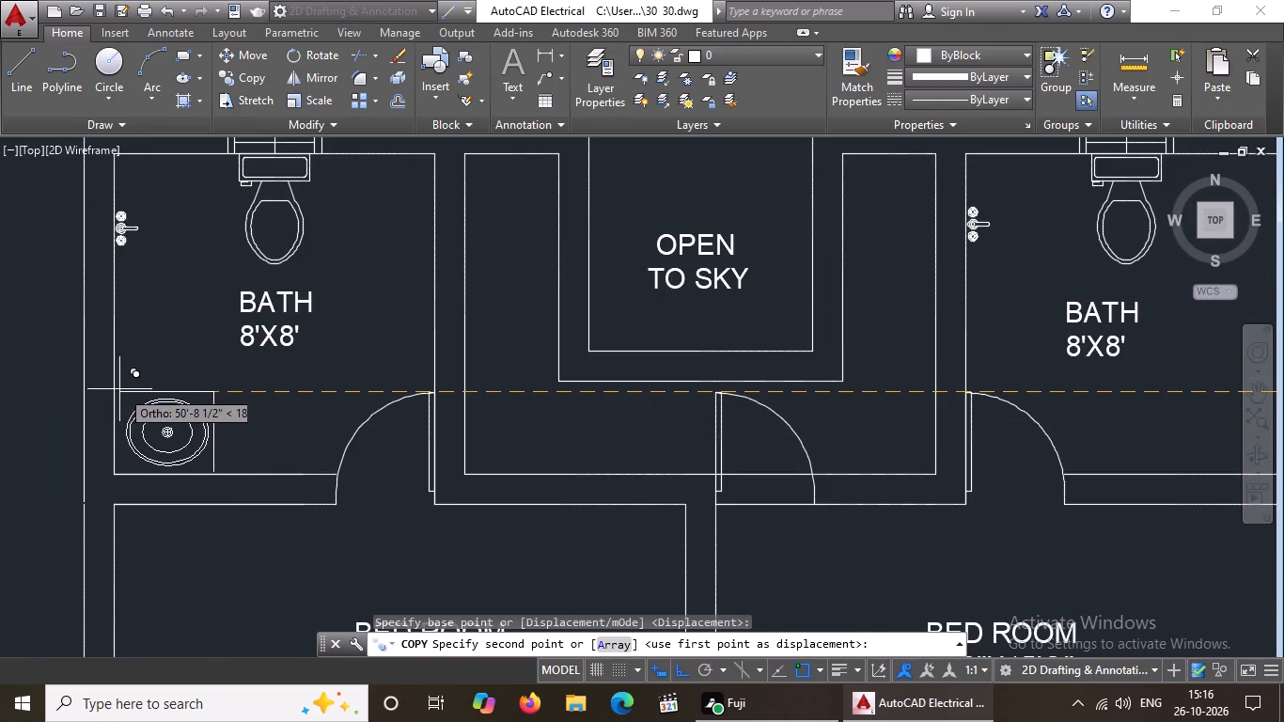
left_click(113, 393)
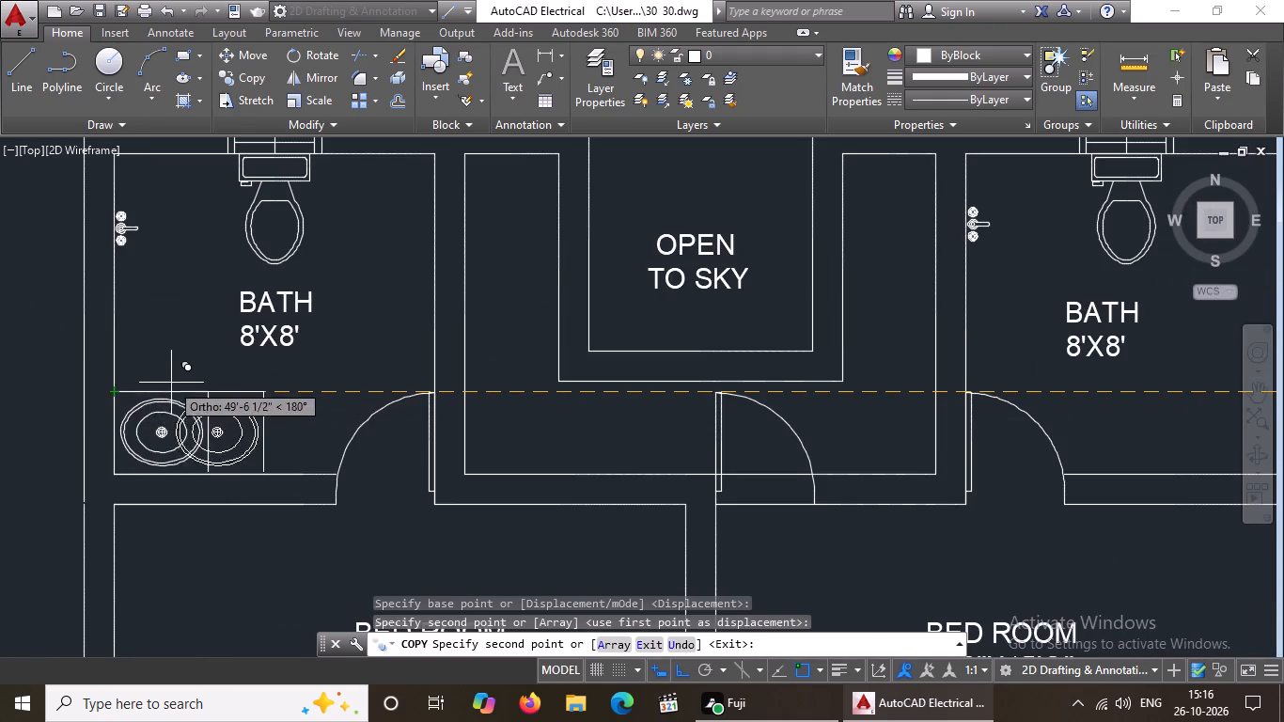
scroll(173, 382, "down", 3)
key("Escape")
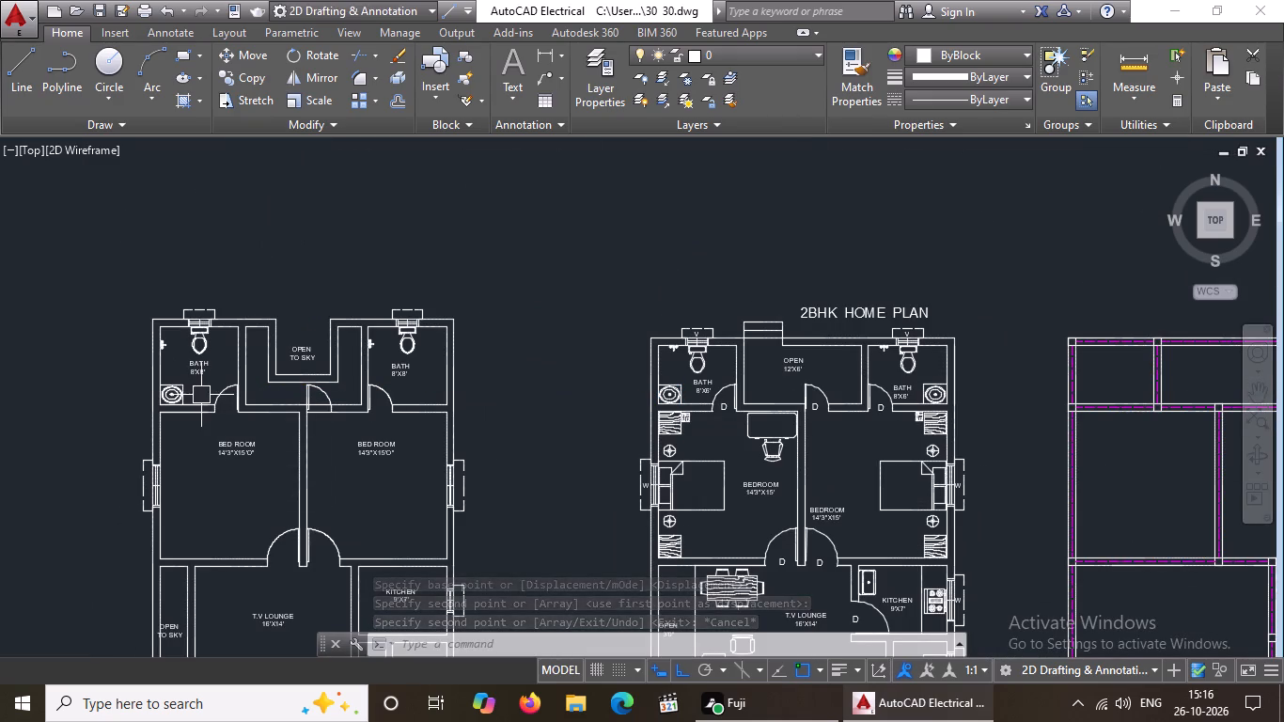
scroll(206, 392, "down", 3)
key("Escape")
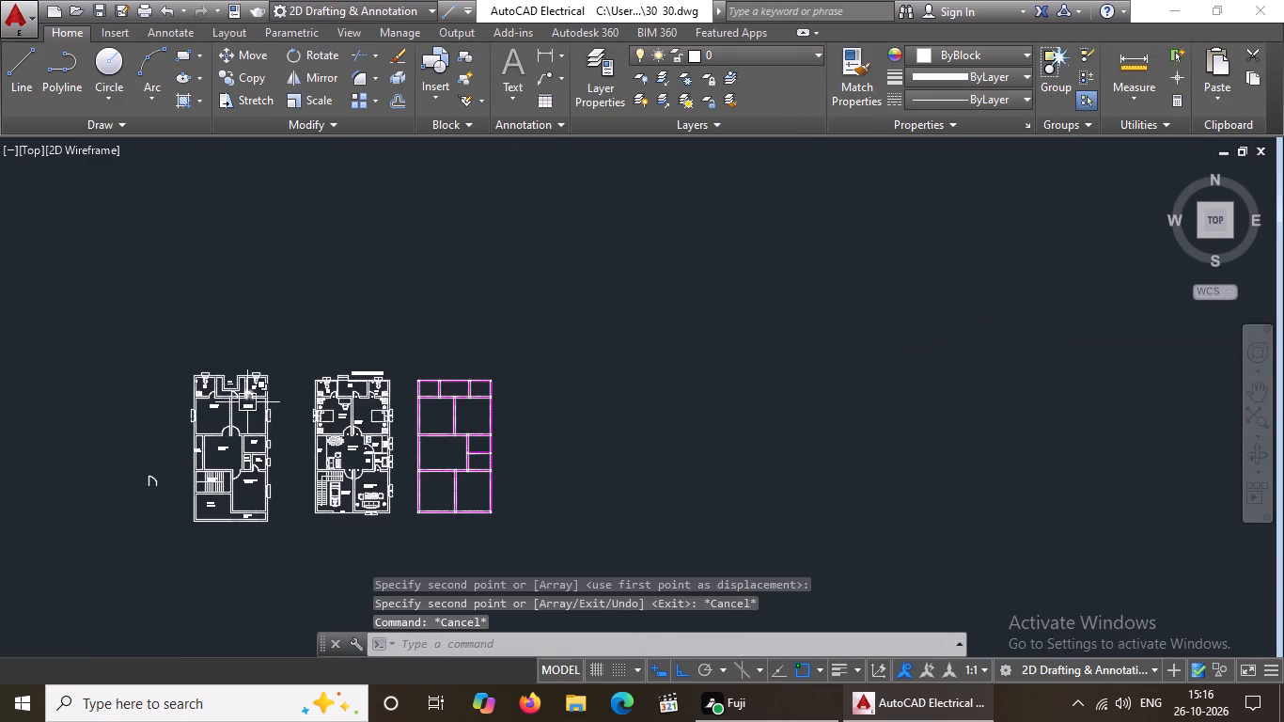
Copy the washbasin with its counter from the 2BHK plan's right bath horizontally into the right bath's lower outer corner.
scroll(221, 399, "up", 1)
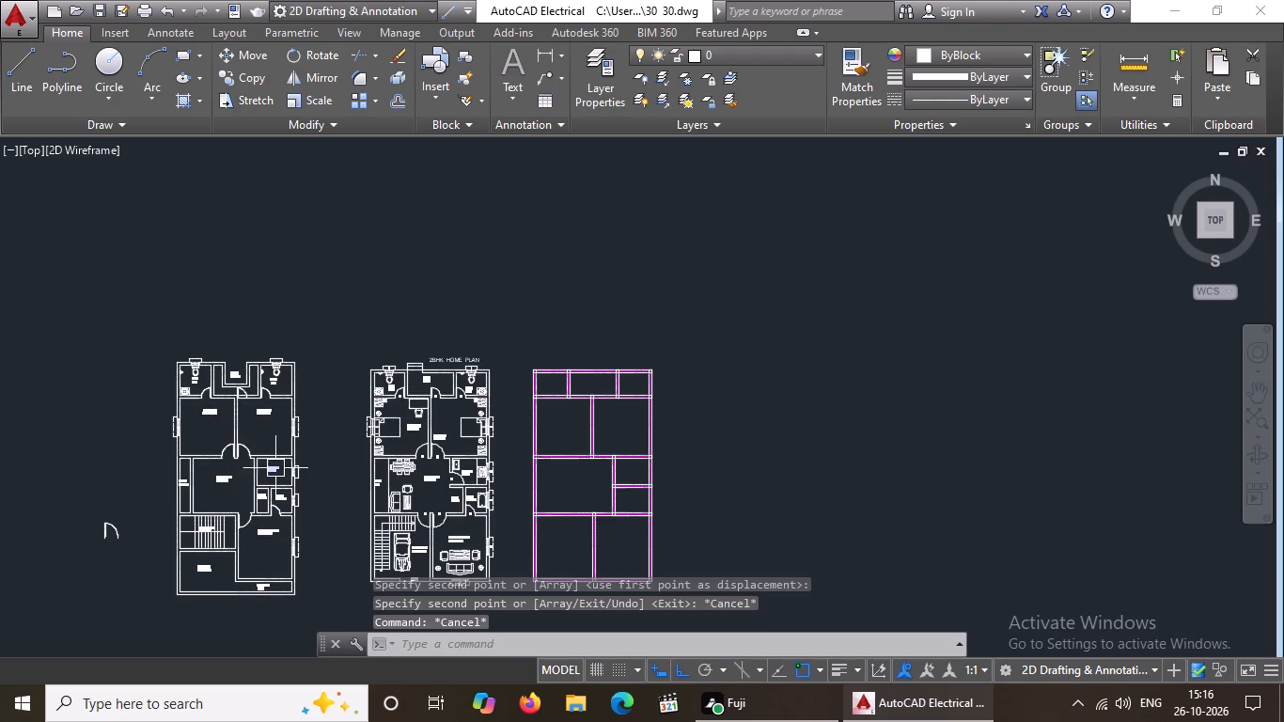
scroll(232, 405, "up", 2)
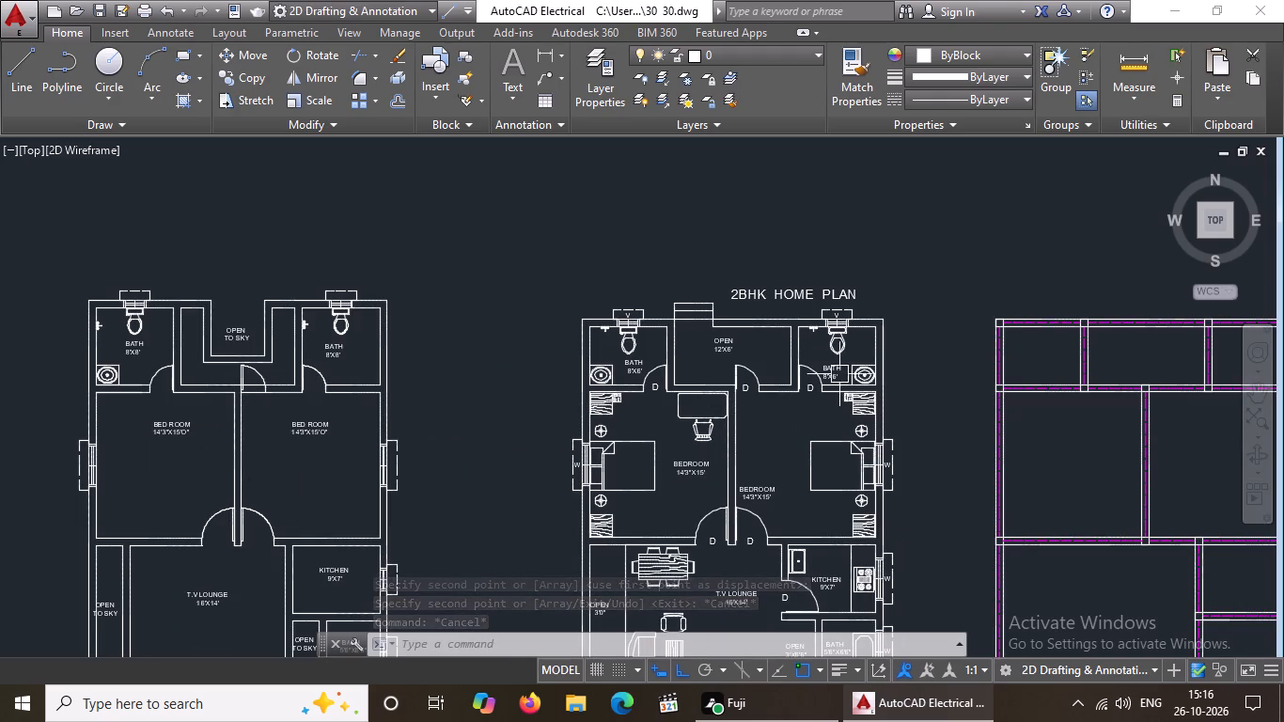
scroll(862, 376, "up", 4)
left_click(756, 263)
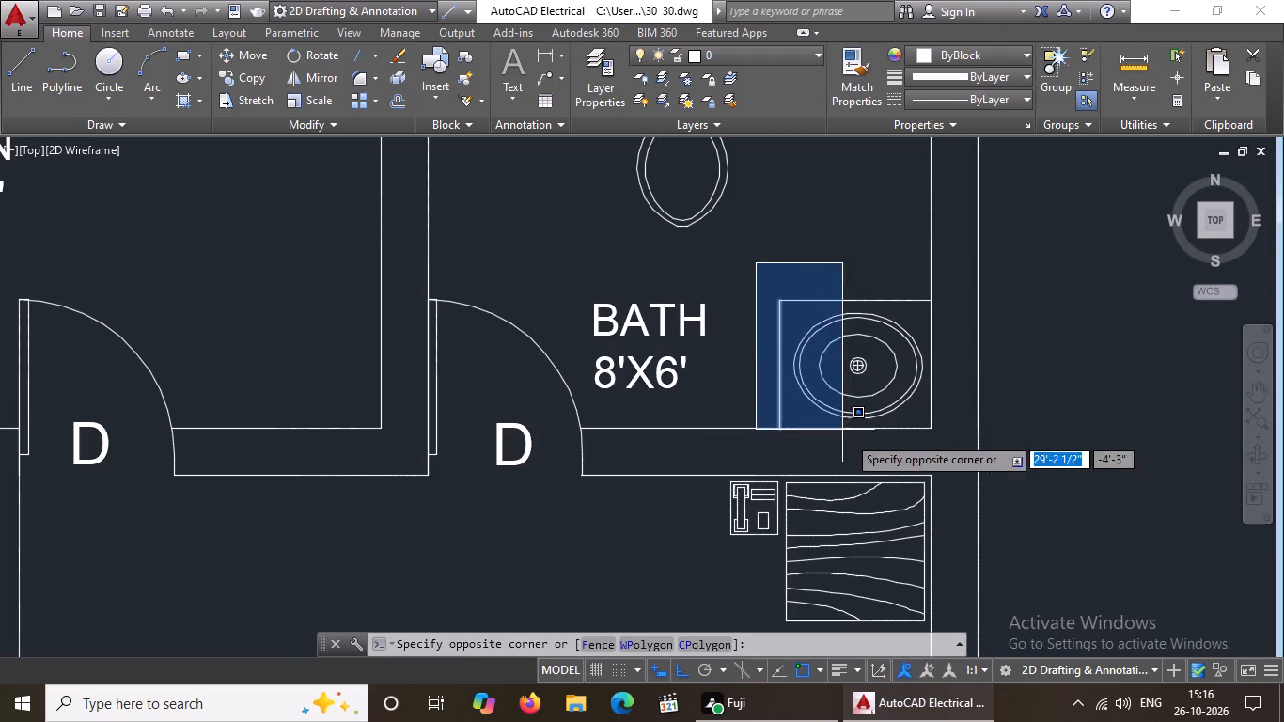
left_click(942, 459)
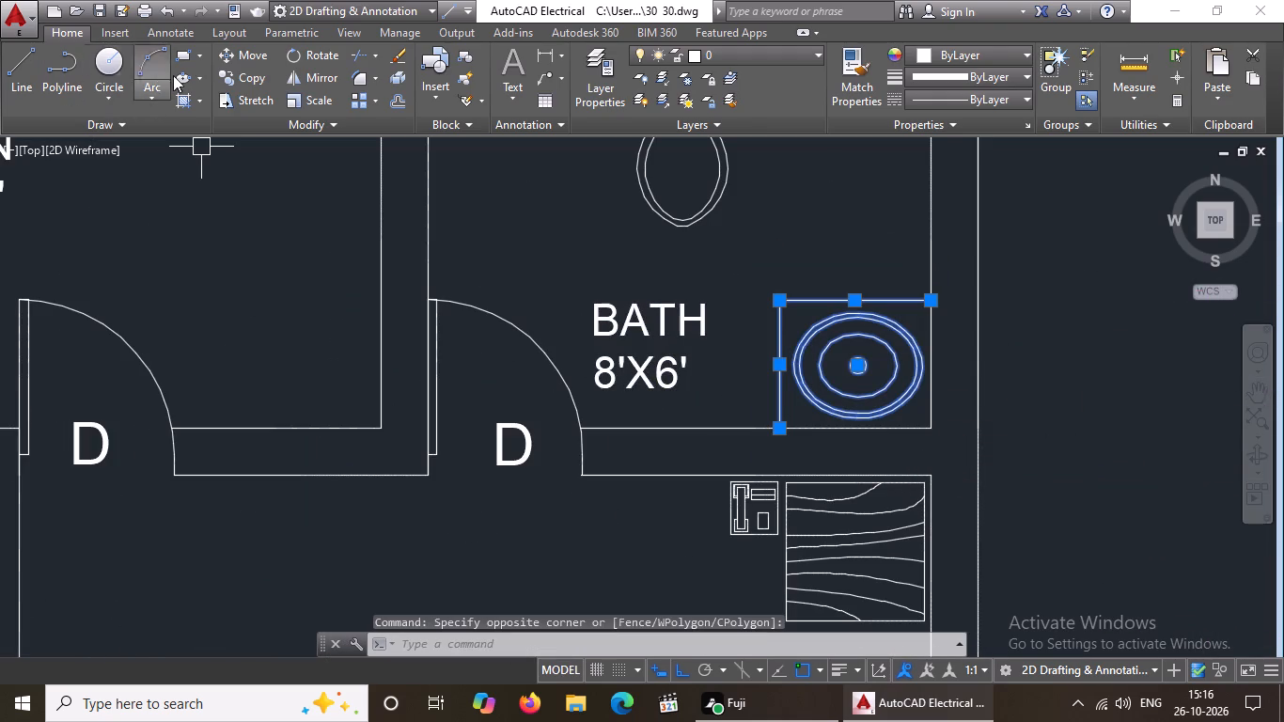
left_click(249, 75)
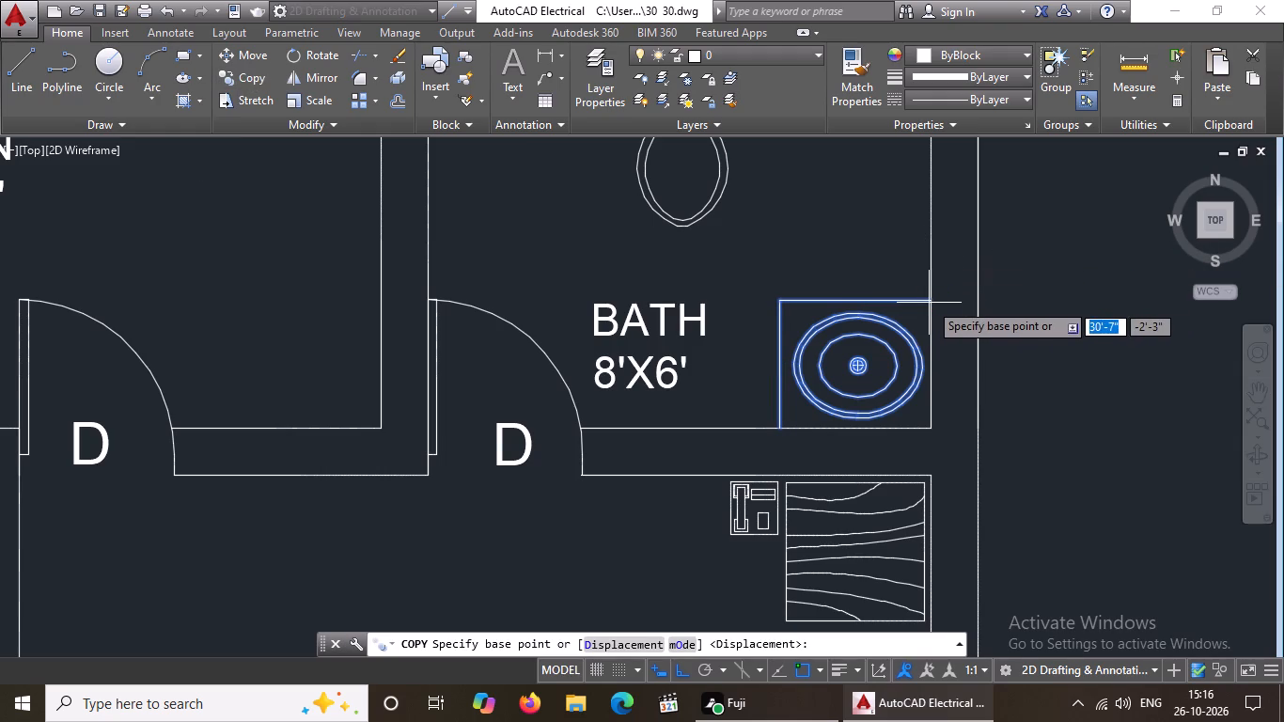
left_click(931, 300)
scroll(744, 294, "down", 4)
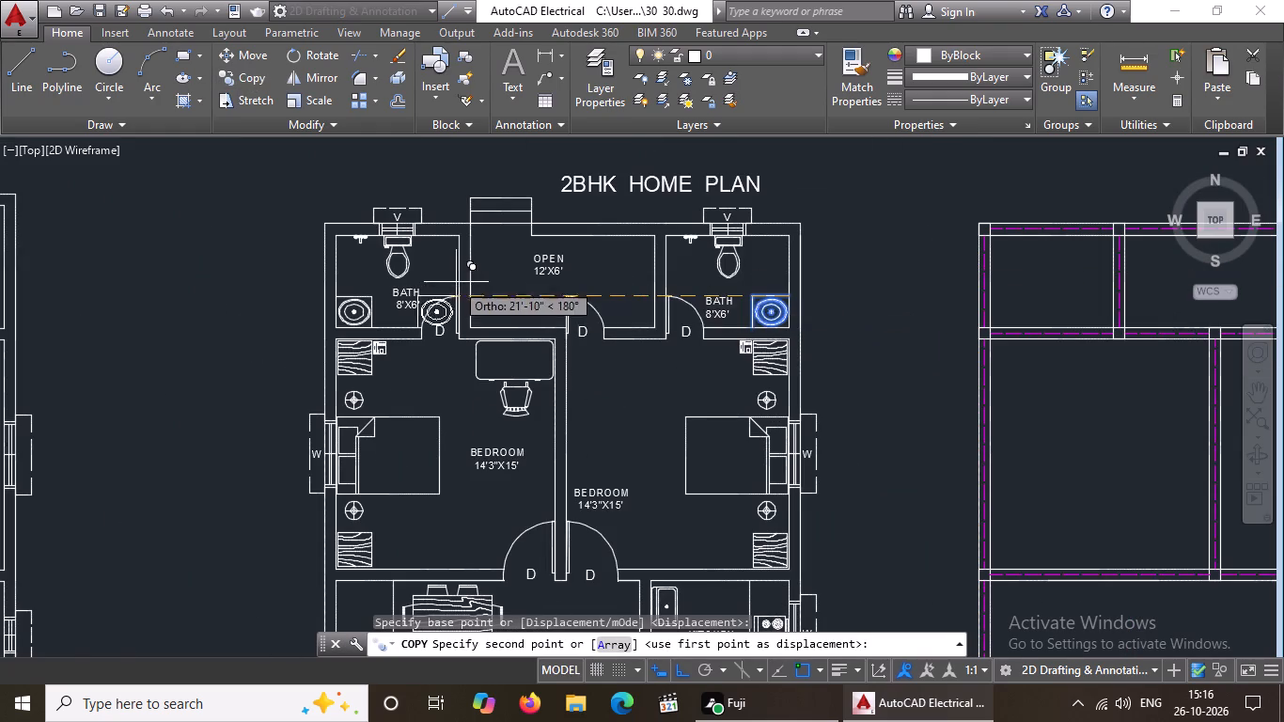
middle_click_drag(601, 307, 987, 385)
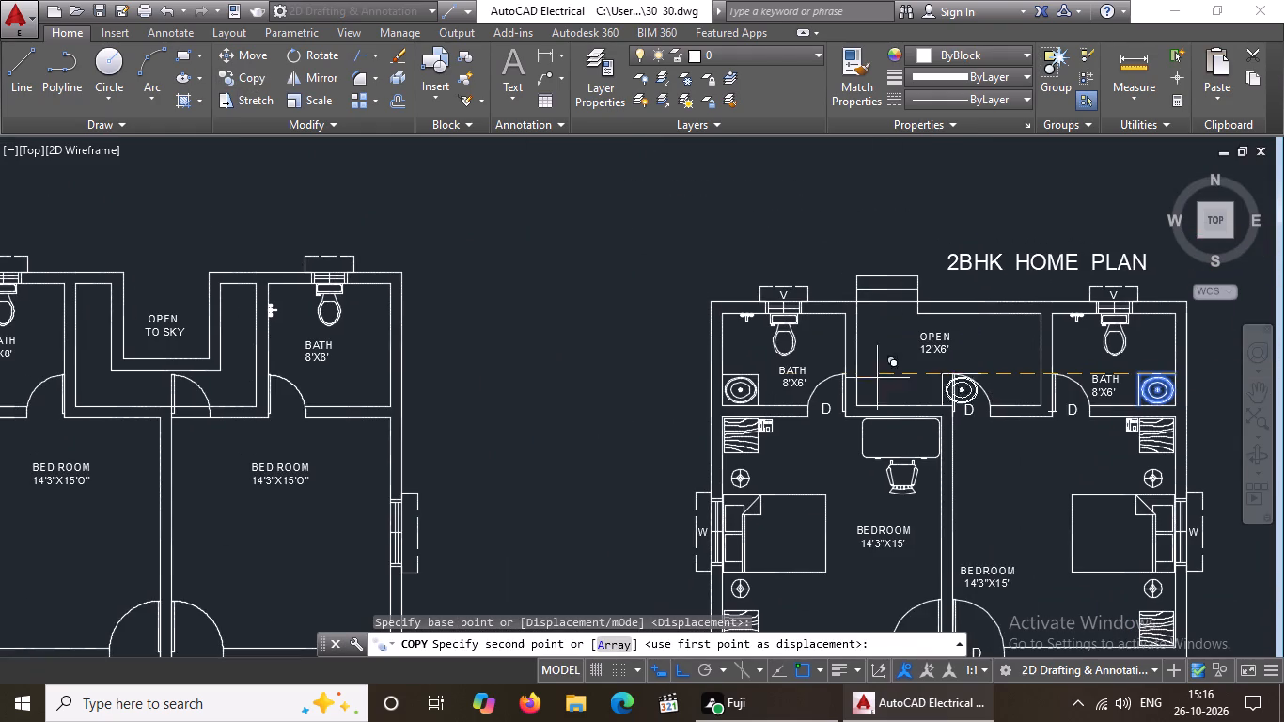
scroll(368, 344, "up", 2)
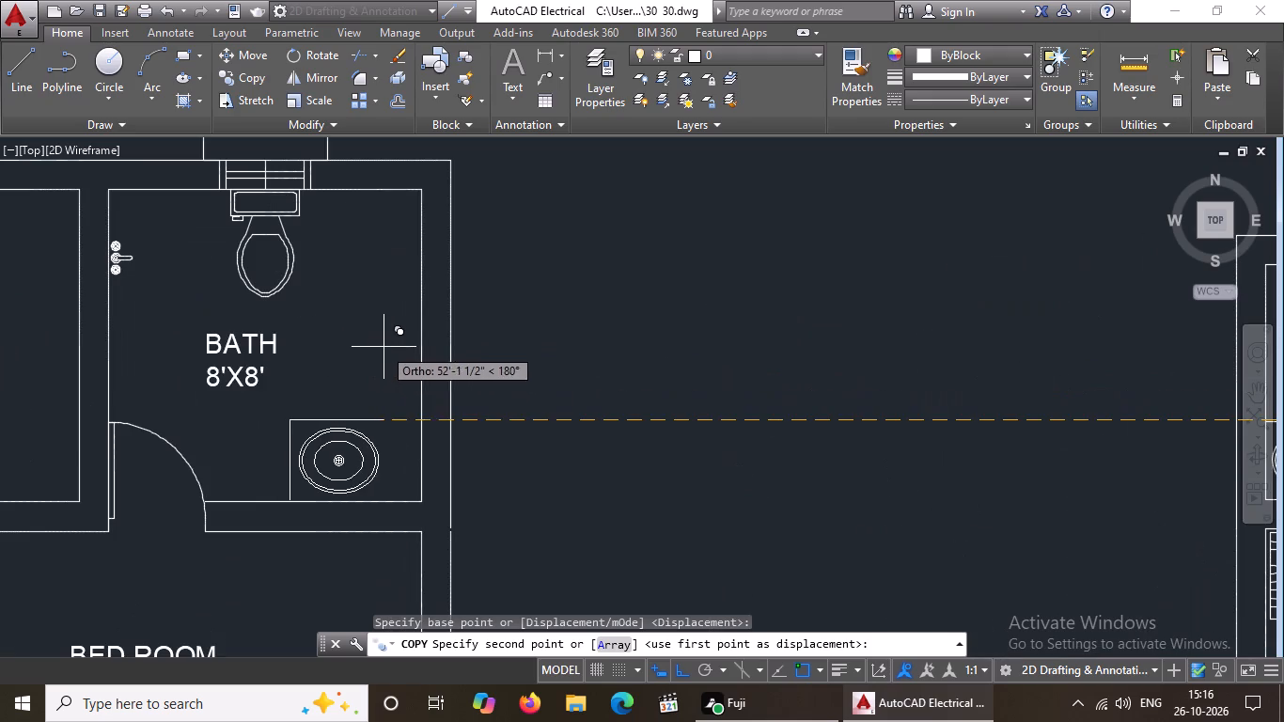
left_click(420, 421)
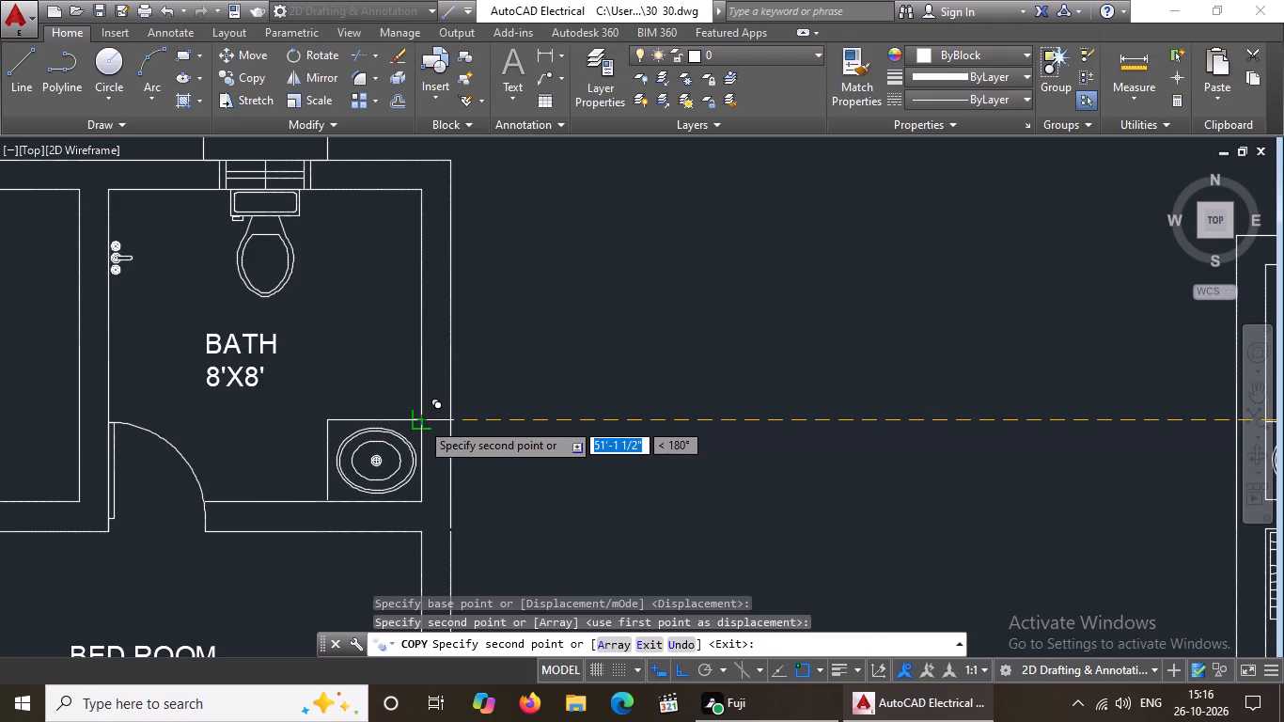
key("Escape")
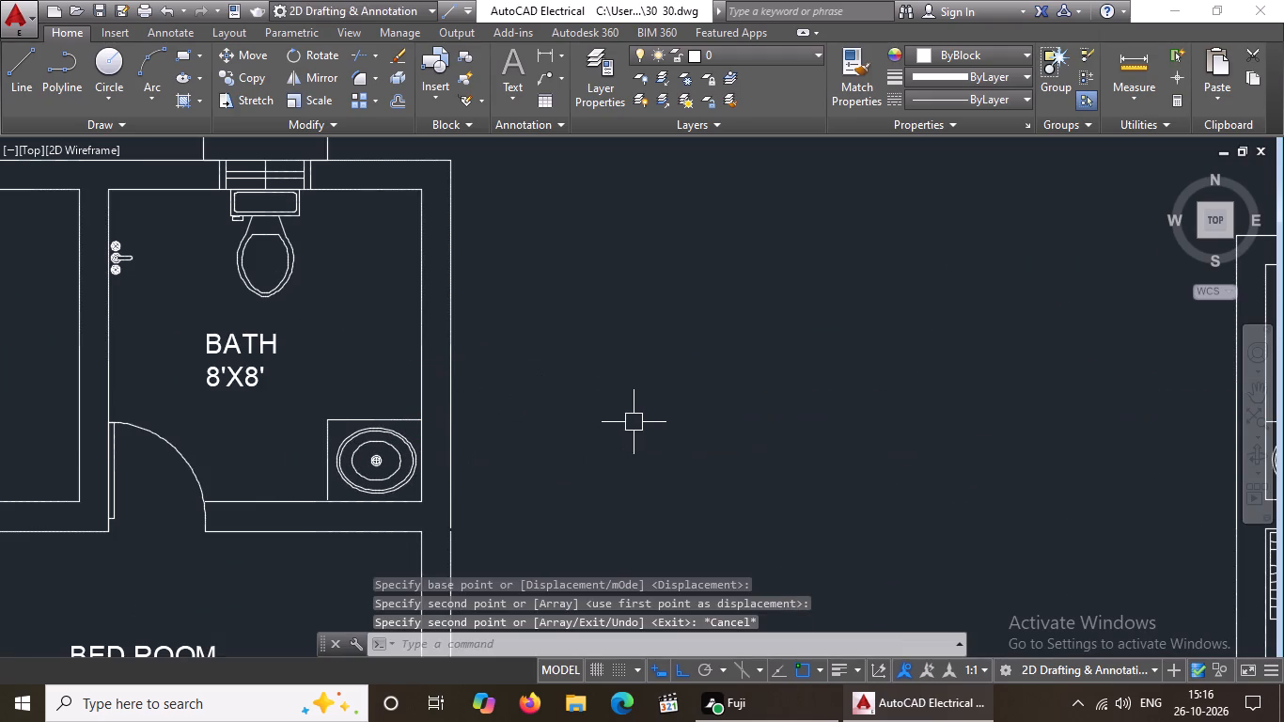
Inspect the two furnished baths and the door area below the OPEN TO SKY space.
scroll(634, 421, "down", 3)
scroll(752, 446, "down", 3)
scroll(635, 462, "up", 2)
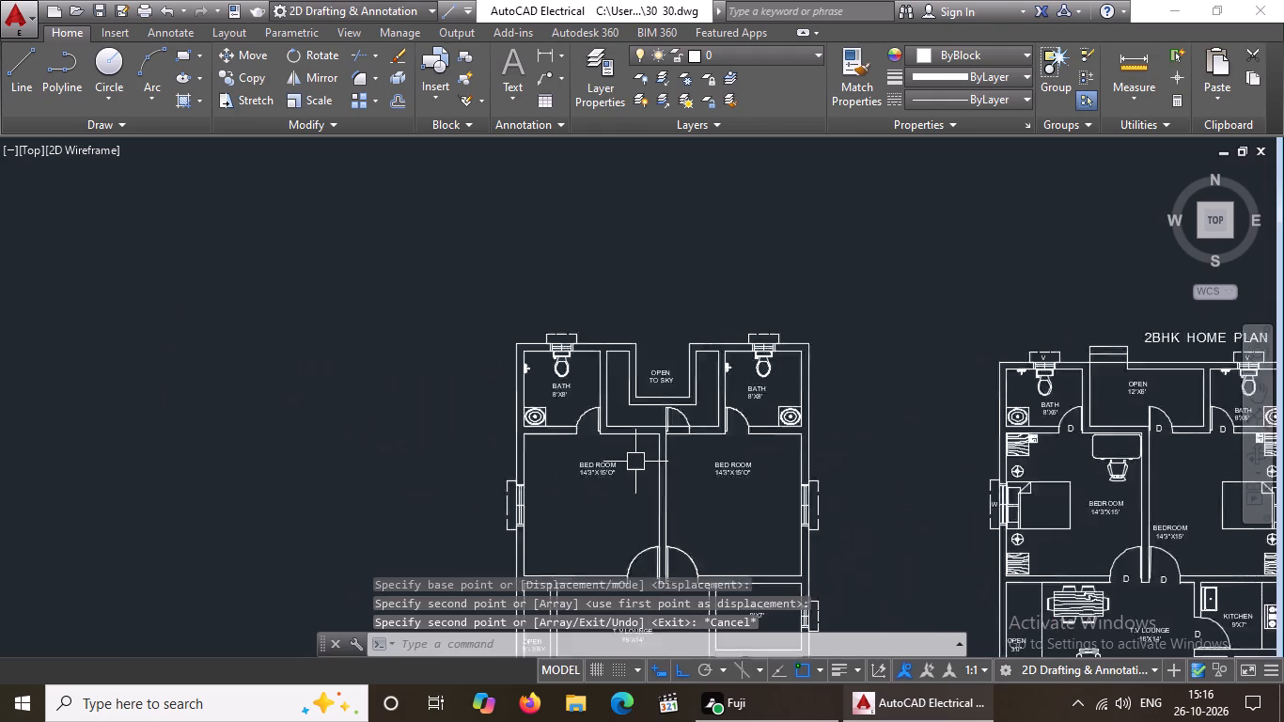
scroll(635, 462, "up", 1)
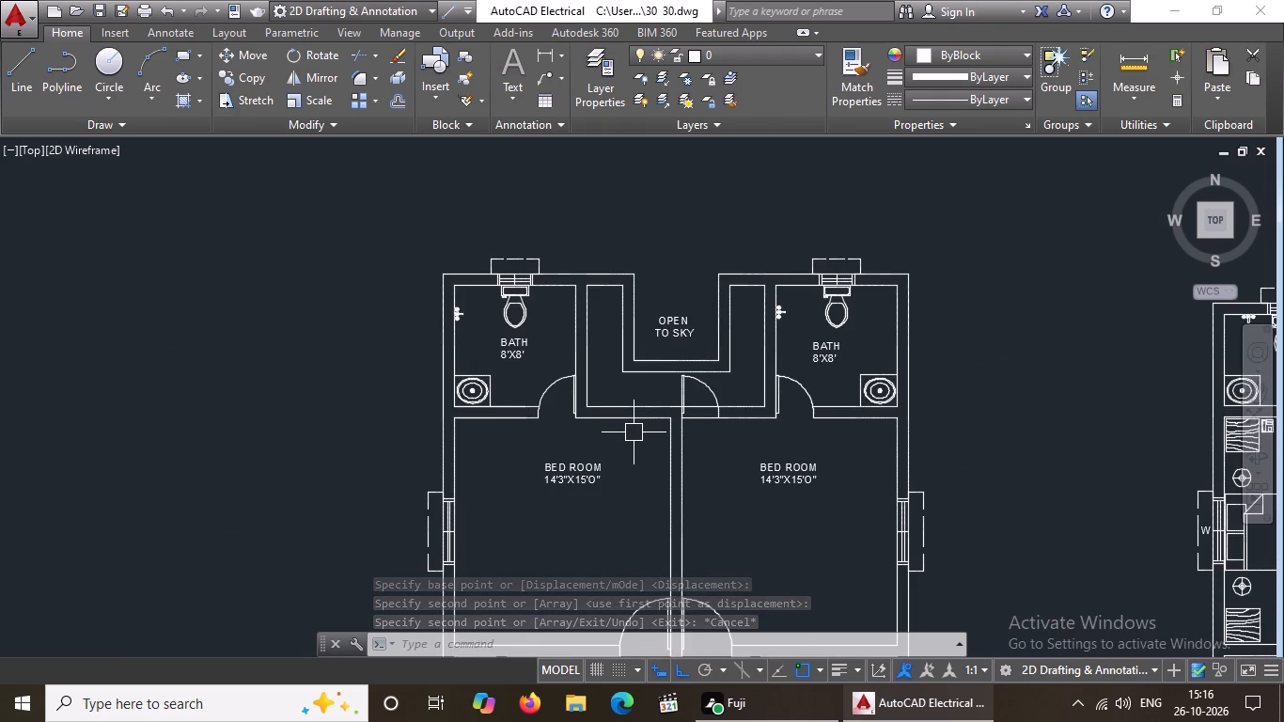
scroll(698, 433, "up", 2)
scroll(712, 416, "down", 2)
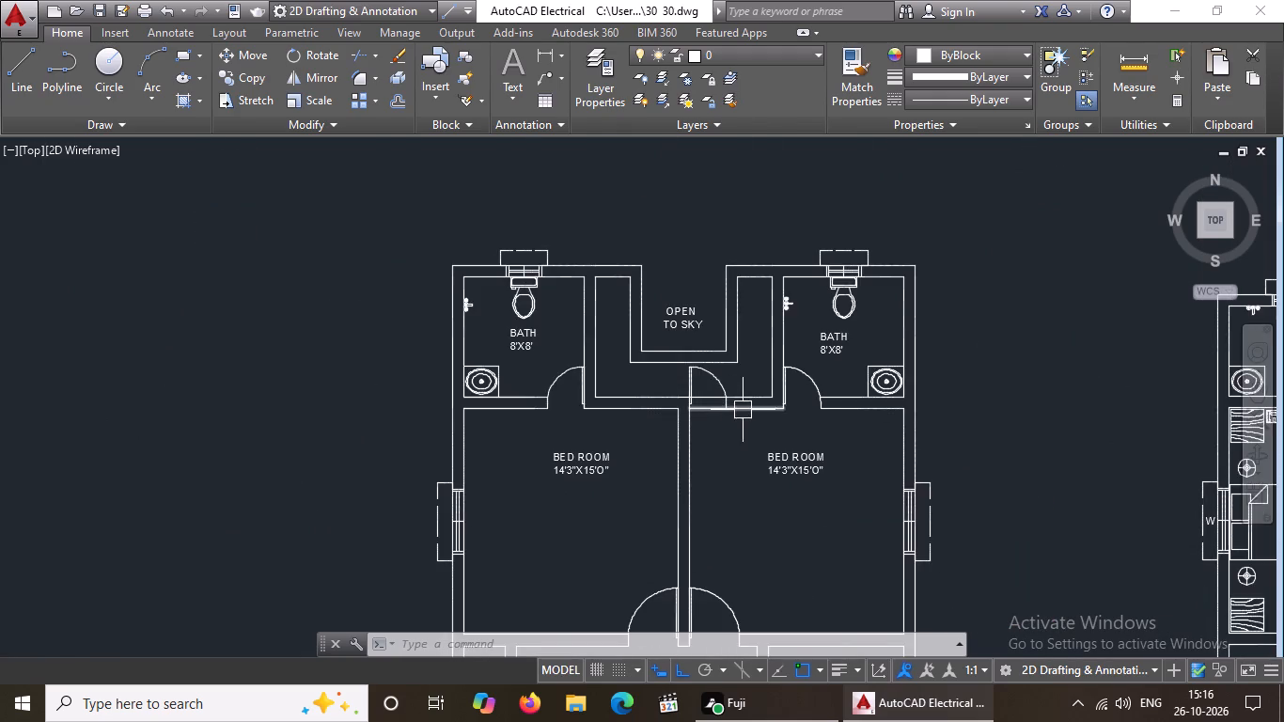
scroll(753, 410, "down", 2)
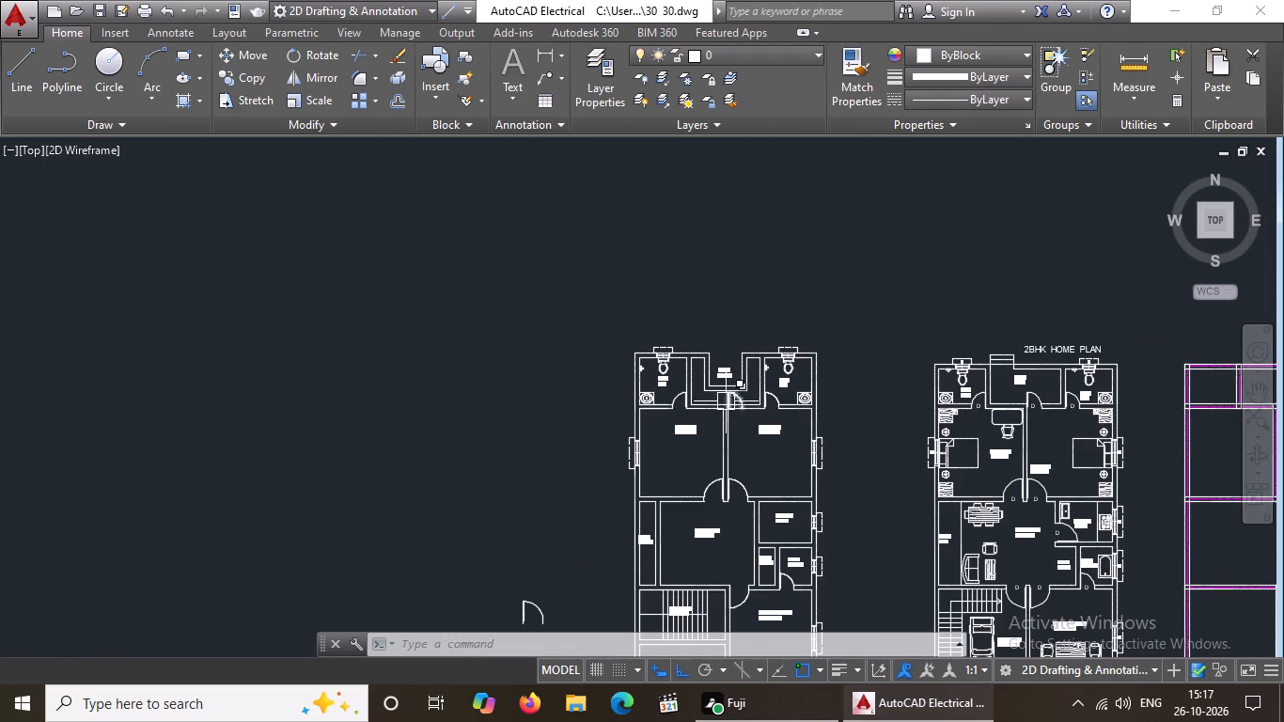
scroll(726, 401, "up", 4)
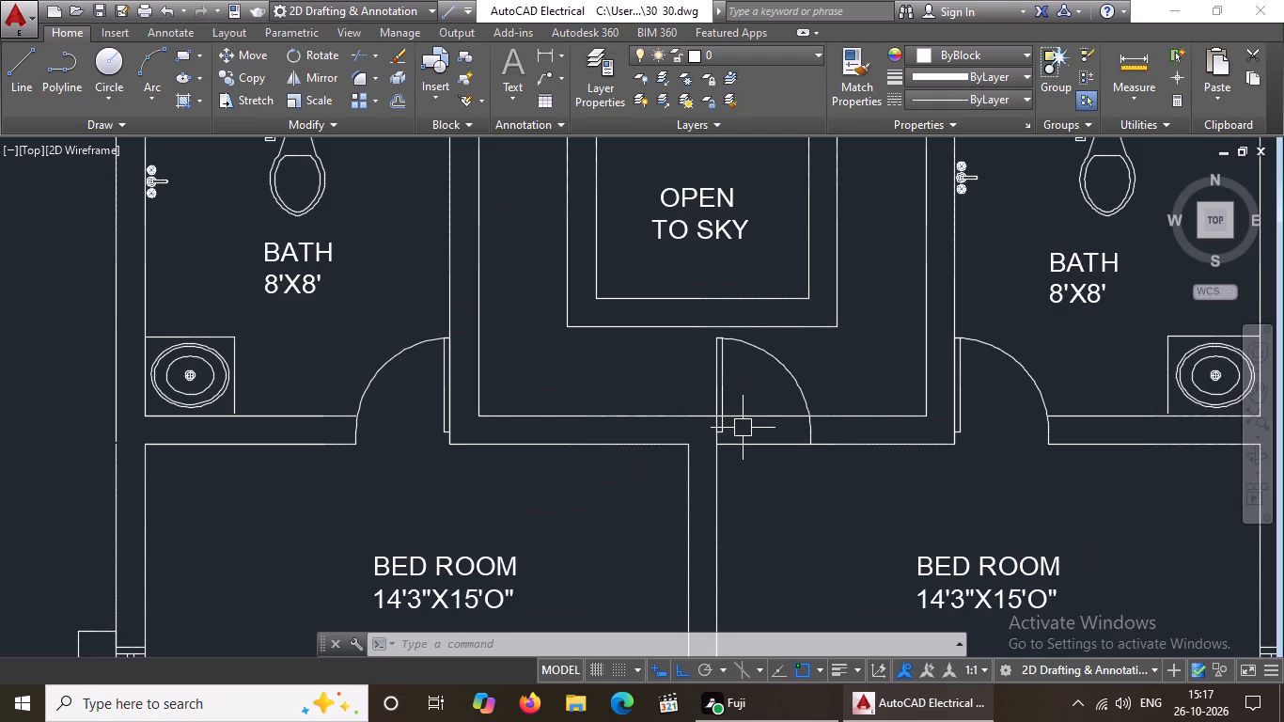
scroll(744, 428, "down", 2)
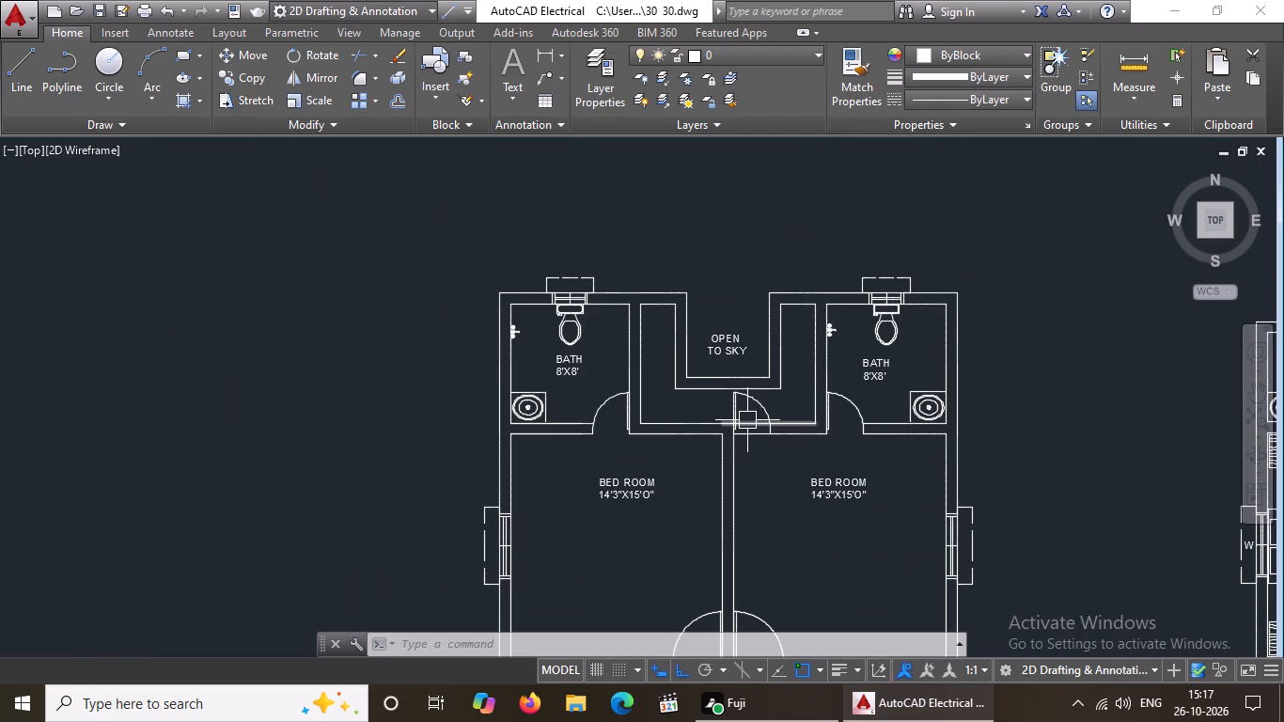
scroll(749, 410, "down", 1)
key("Escape")
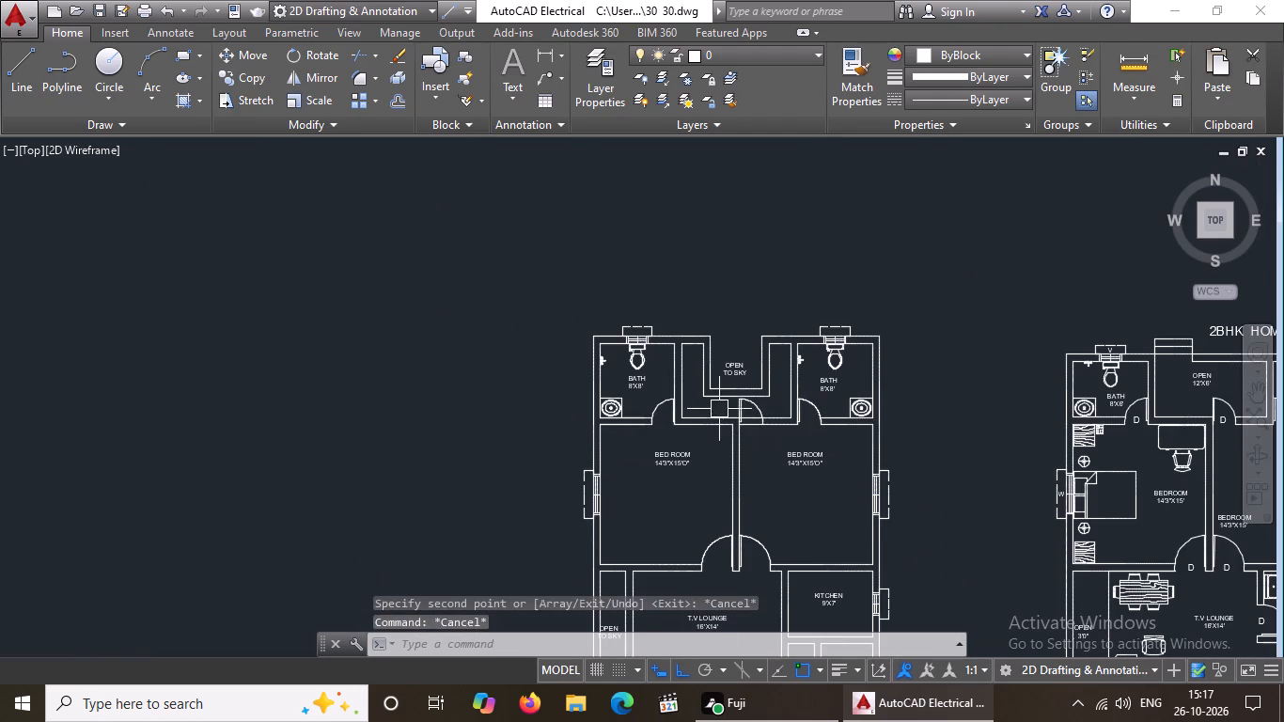
With Ortho off, copy the V tag from the 2BHK plan's left bath window into the left BATH 8'X8' window sunshade.
middle_click_drag(706, 471, 673, 453)
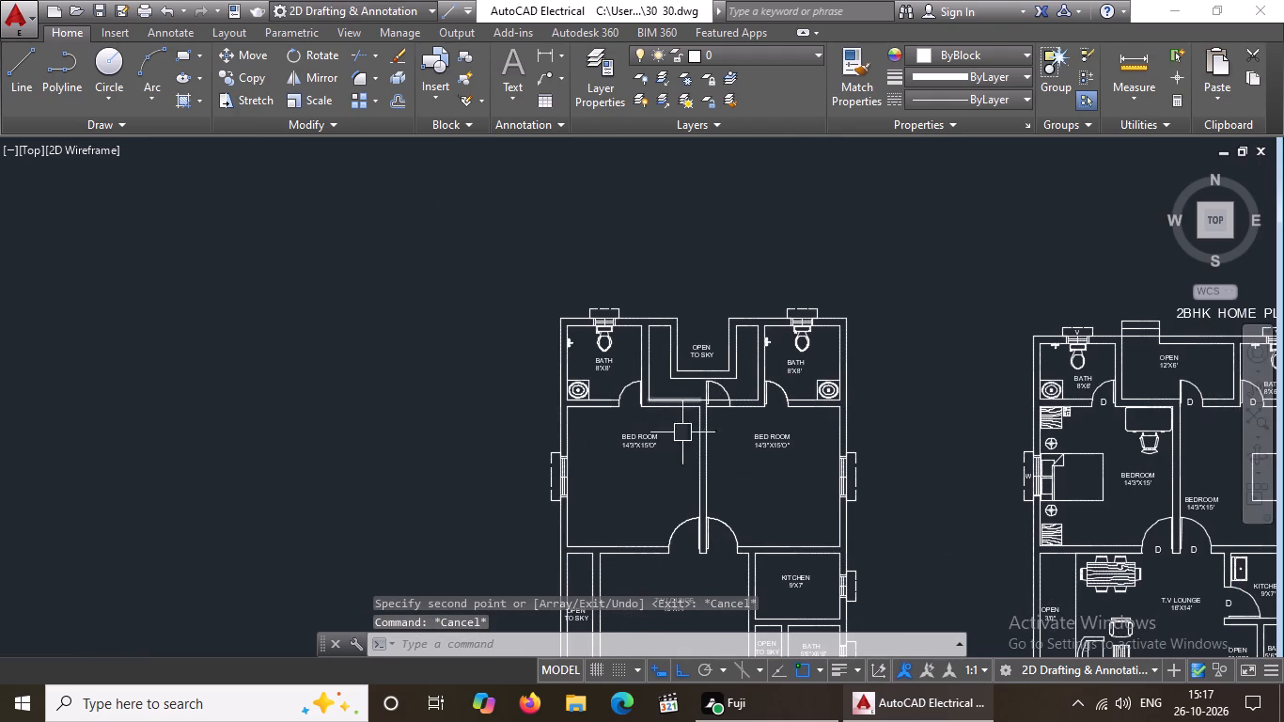
scroll(1127, 342, "up", 2)
scroll(1043, 328, "up", 3)
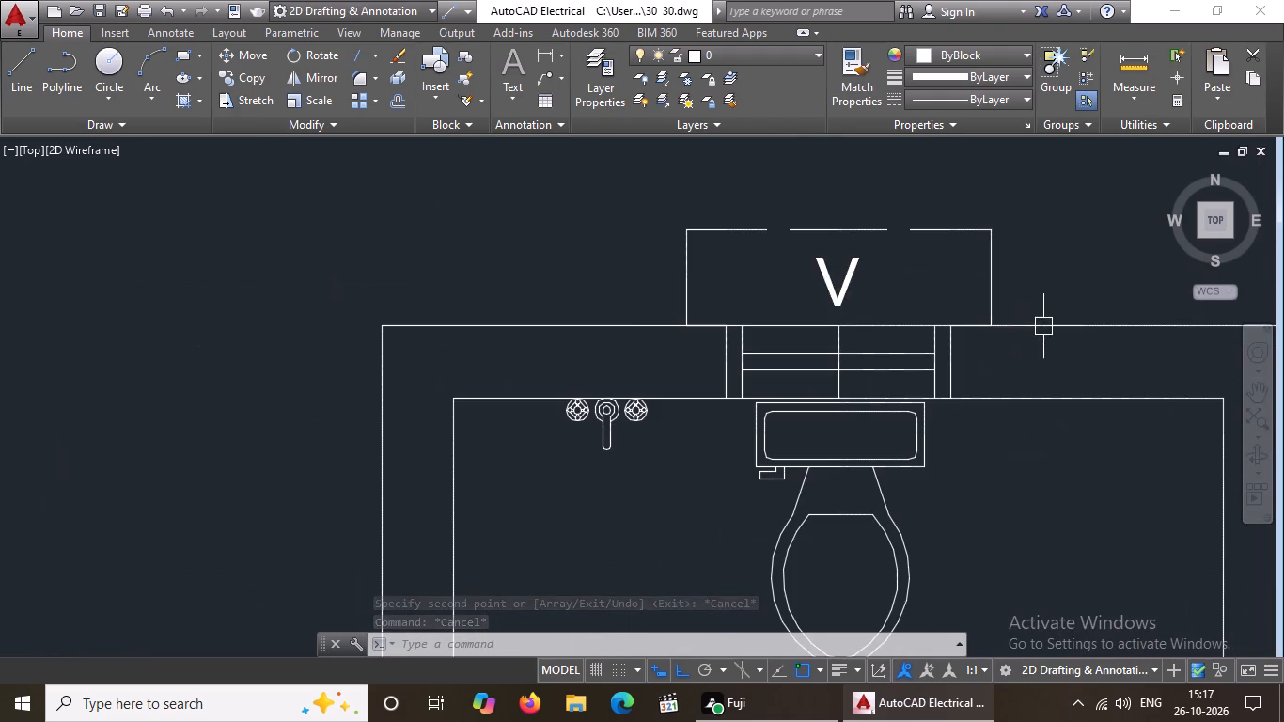
left_click(831, 278)
left_click(239, 71)
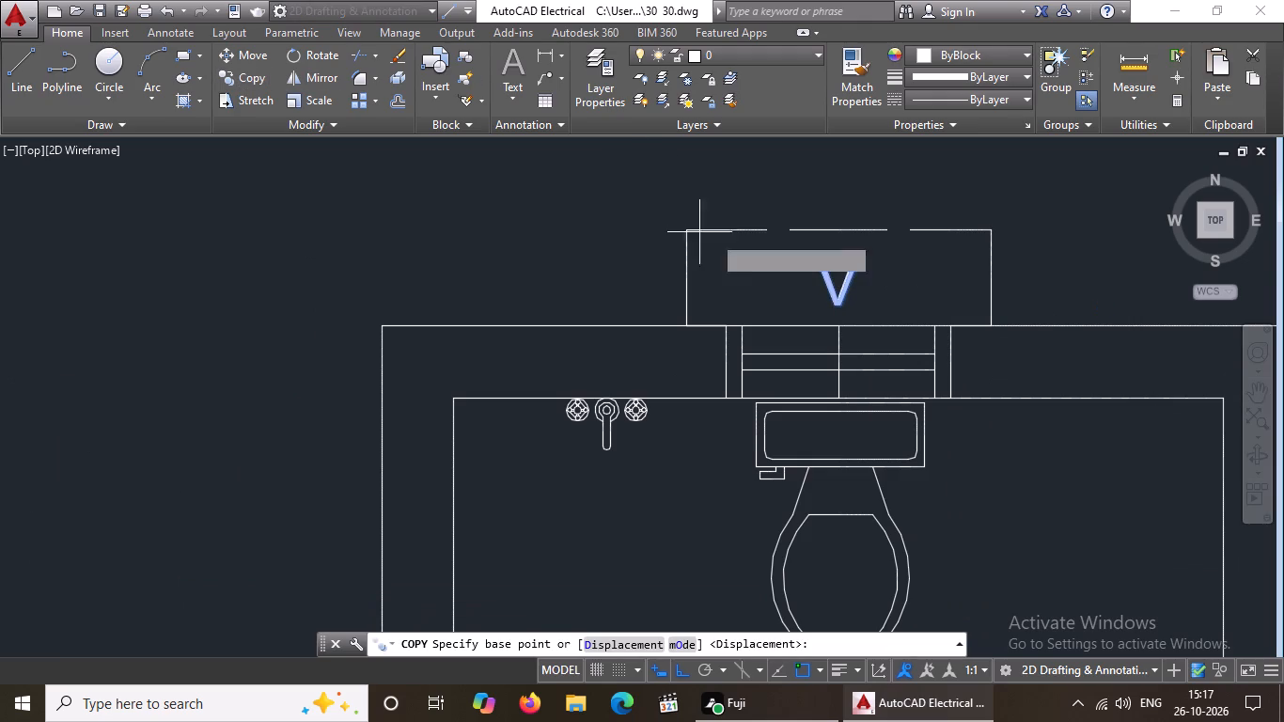
left_click(838, 305)
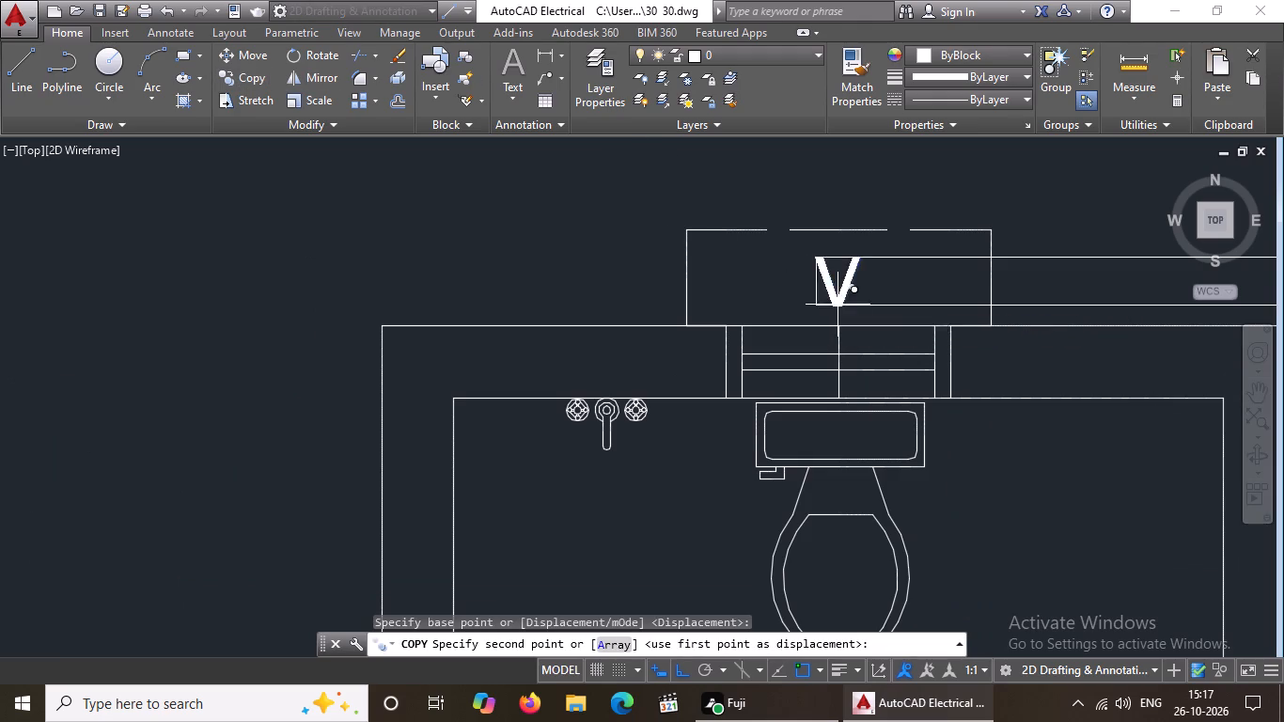
scroll(547, 308, "down", 4)
middle_click_drag(388, 306, 402, 311)
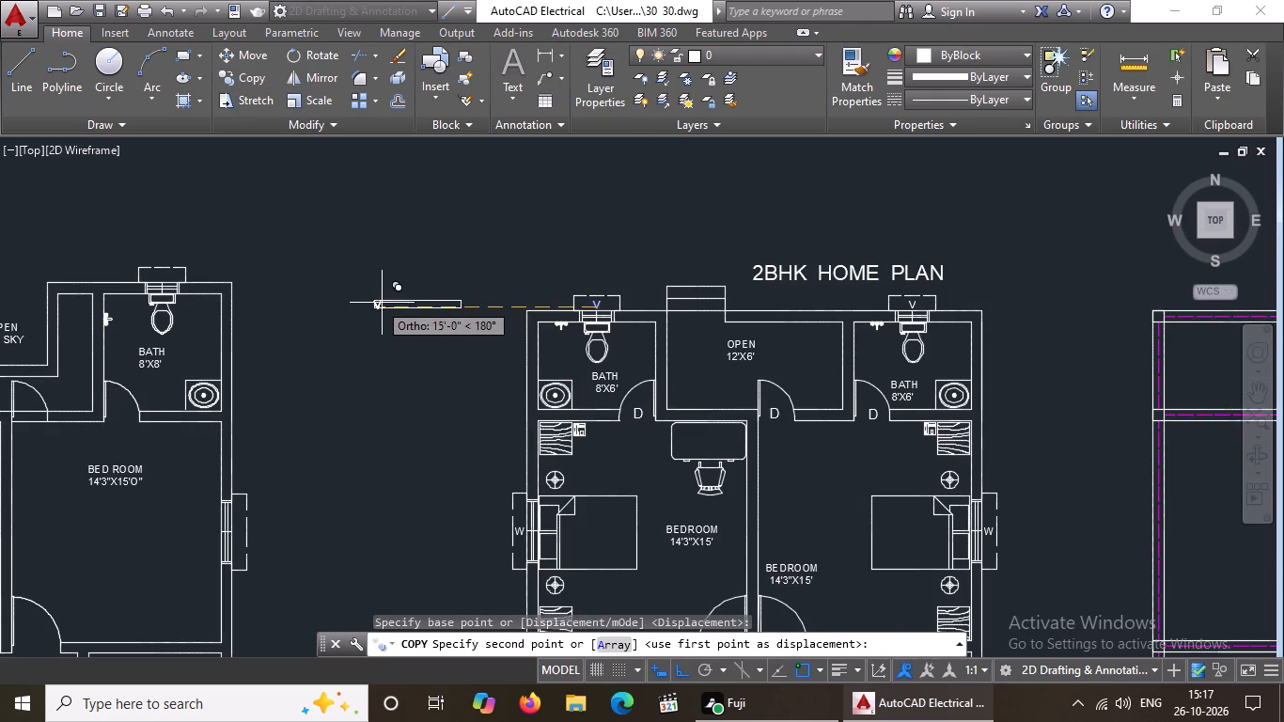
middle_click_drag(402, 311, 679, 402)
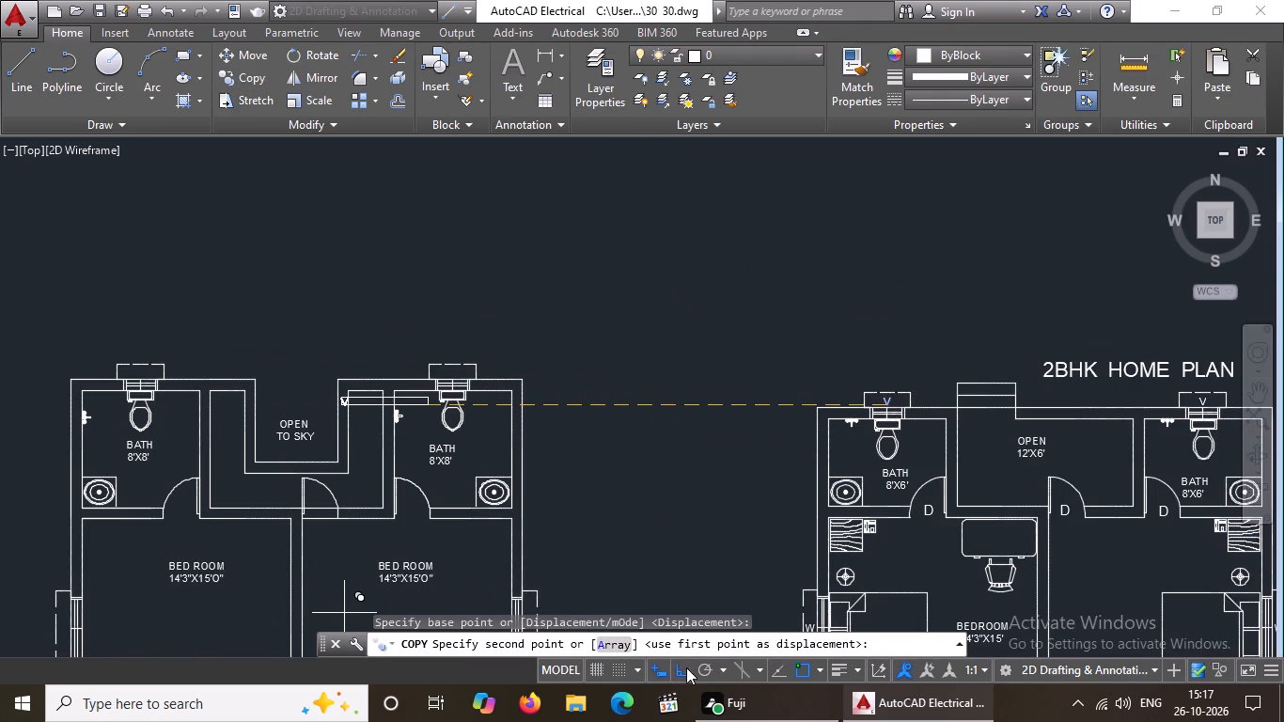
left_click(686, 667)
scroll(124, 369, "up", 2)
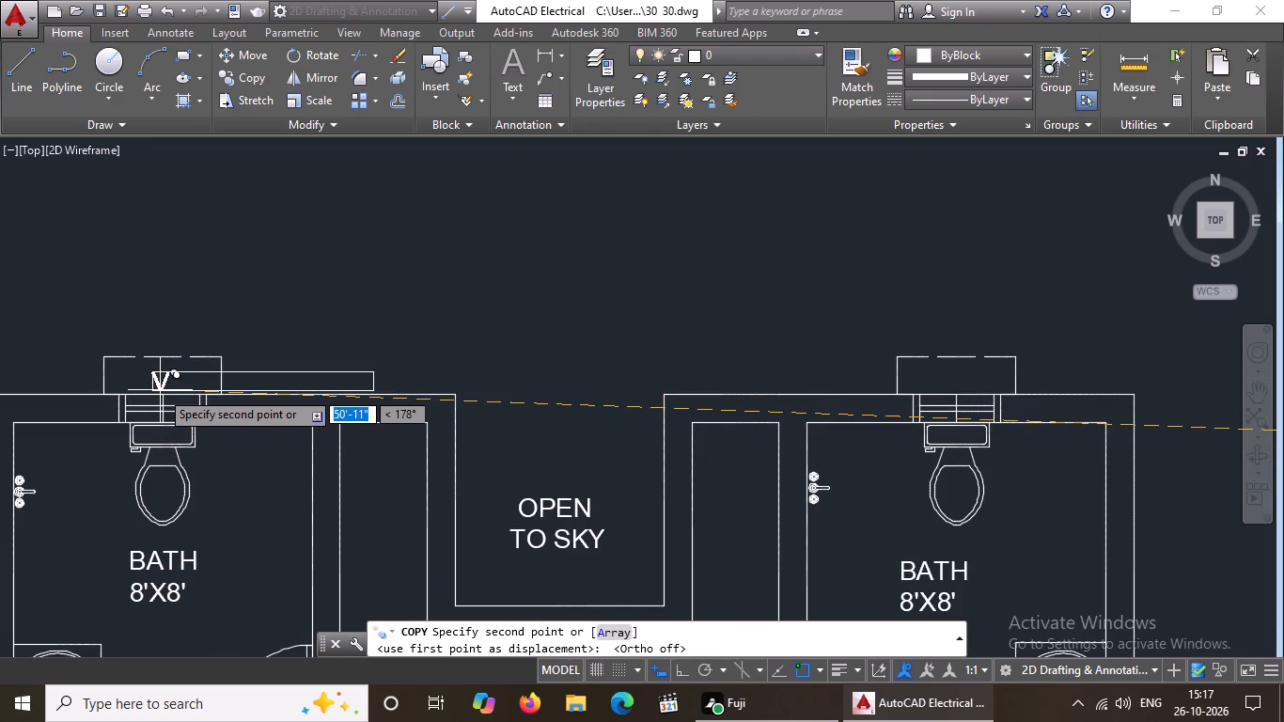
scroll(165, 382, "up", 2)
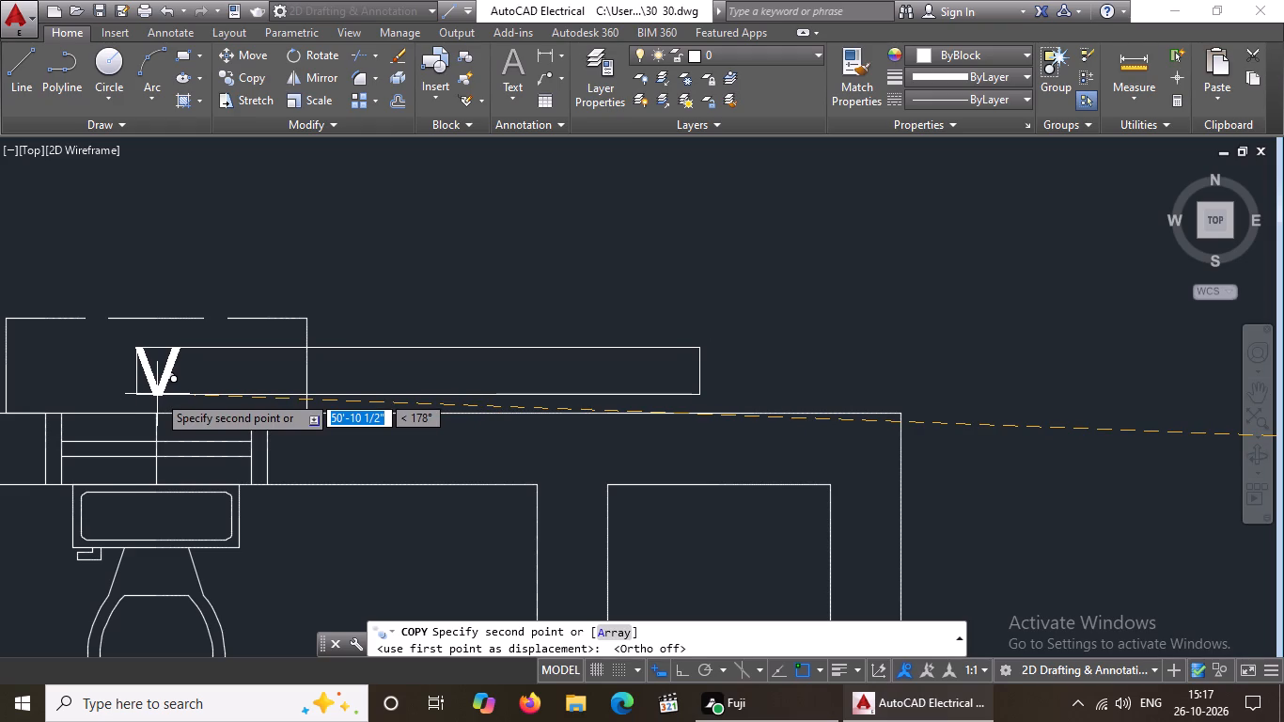
left_click(157, 393)
Place another copy of the V tag centred in the right BATH 8'X8' window sunshade.
scroll(249, 385, "down", 2)
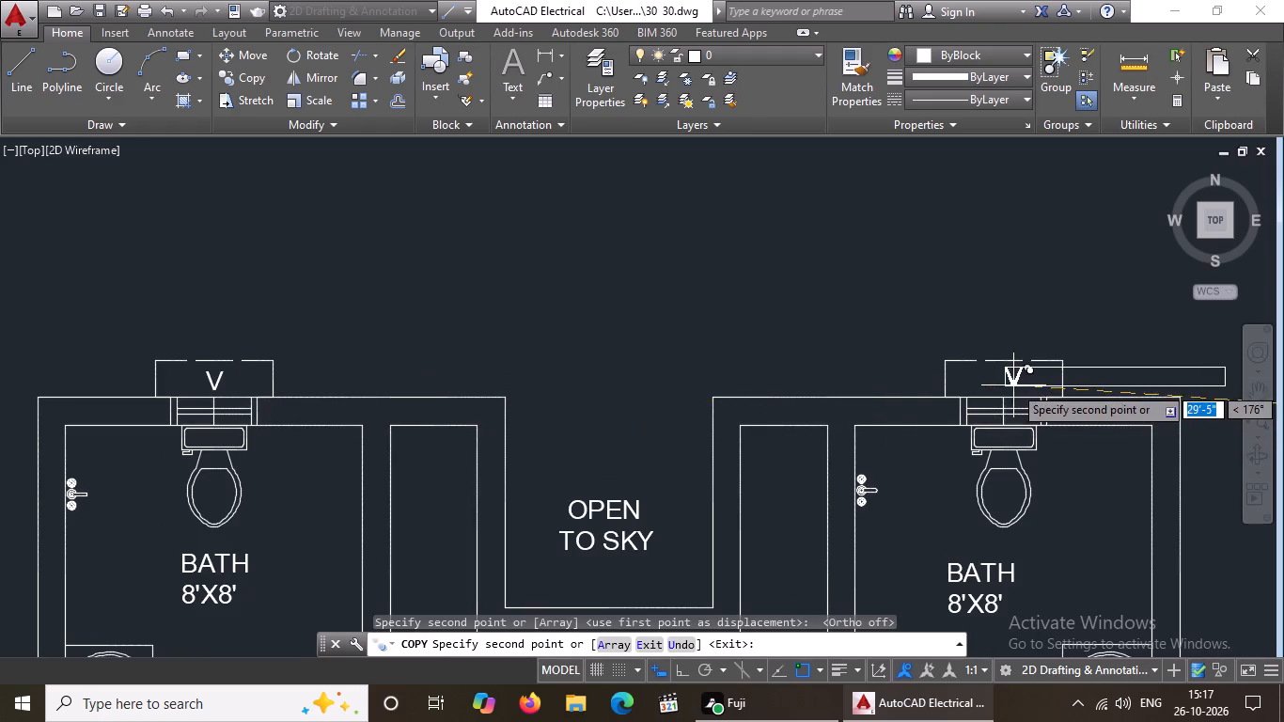
scroll(1013, 385, "up", 2)
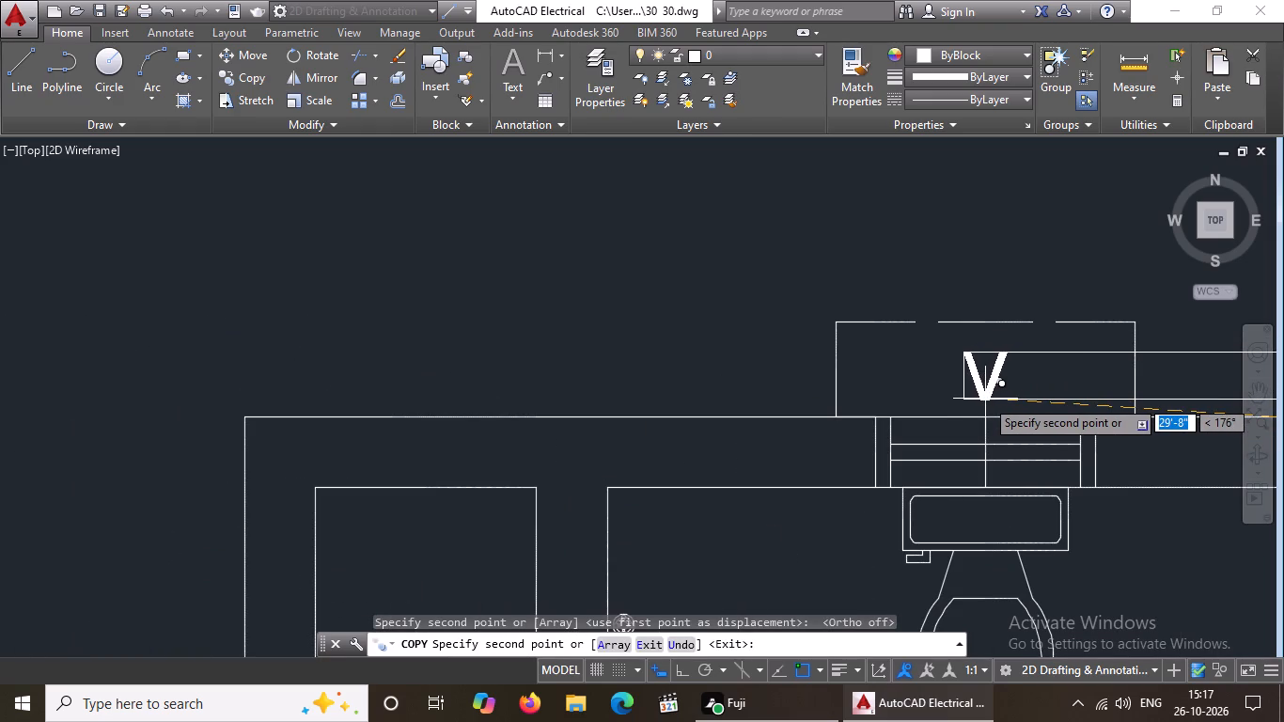
left_click(985, 396)
scroll(963, 384, "down", 4)
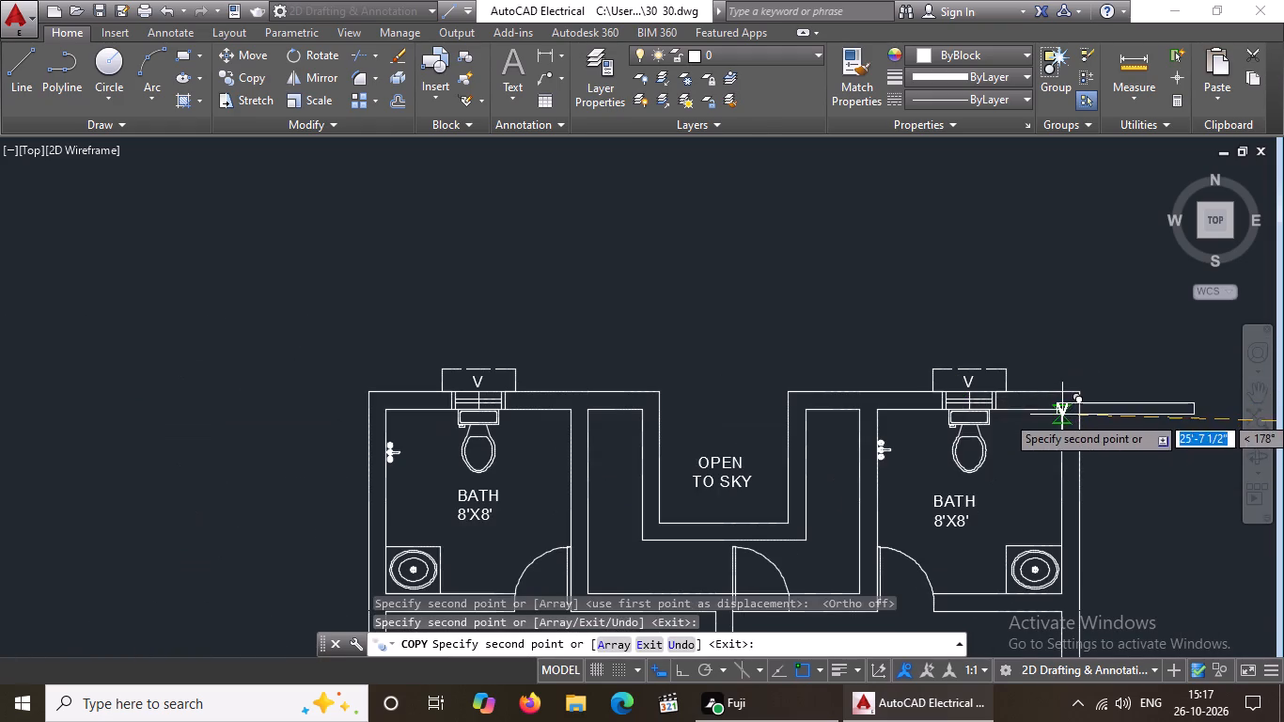
scroll(1039, 406, "down", 2)
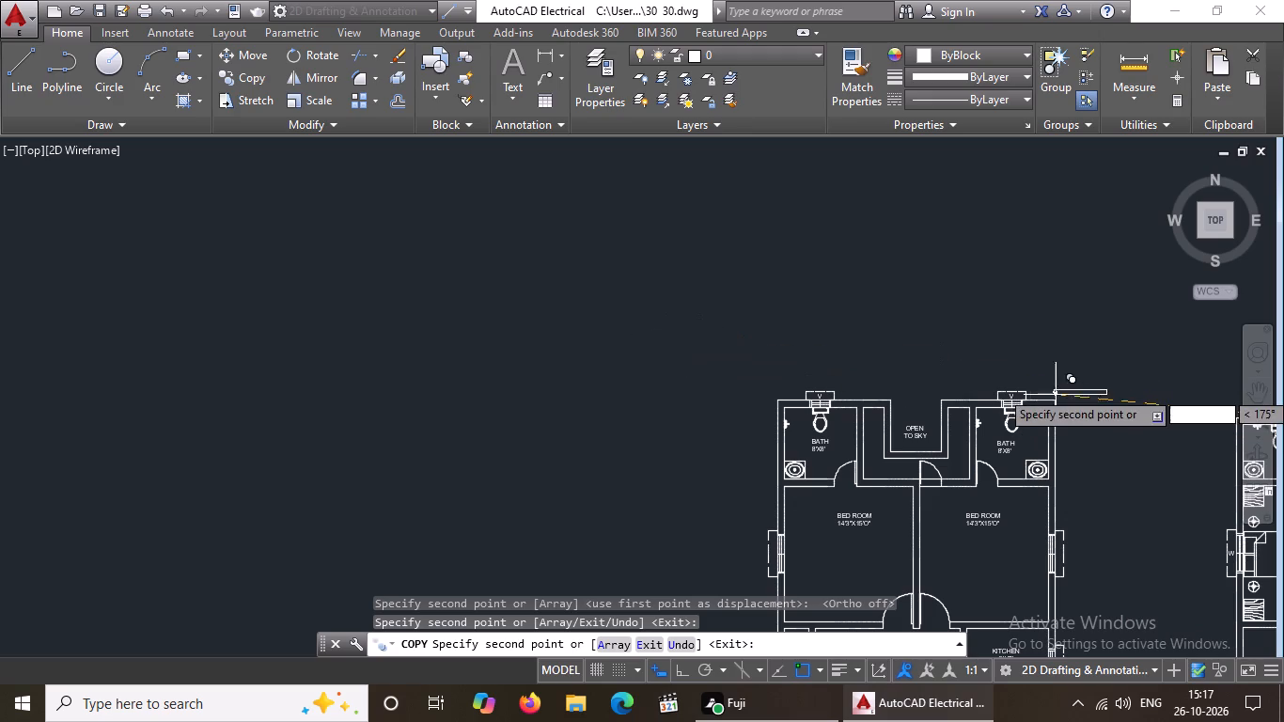
key("Escape")
Copy the W tag from the 2BHK plan's left bedroom window into the right bedroom's outer window sunshade.
scroll(1021, 367, "down", 2)
middle_click_drag(1058, 416, 643, 361)
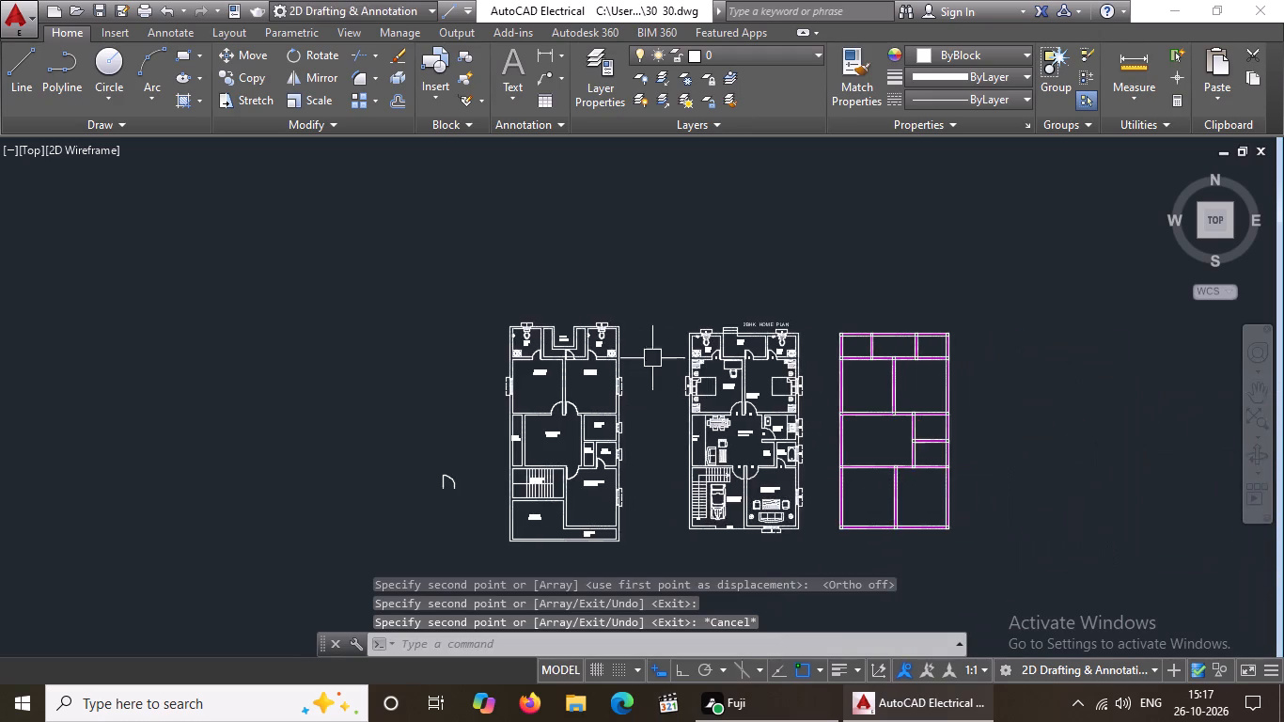
scroll(669, 377, "up", 4)
scroll(764, 440, "up", 2)
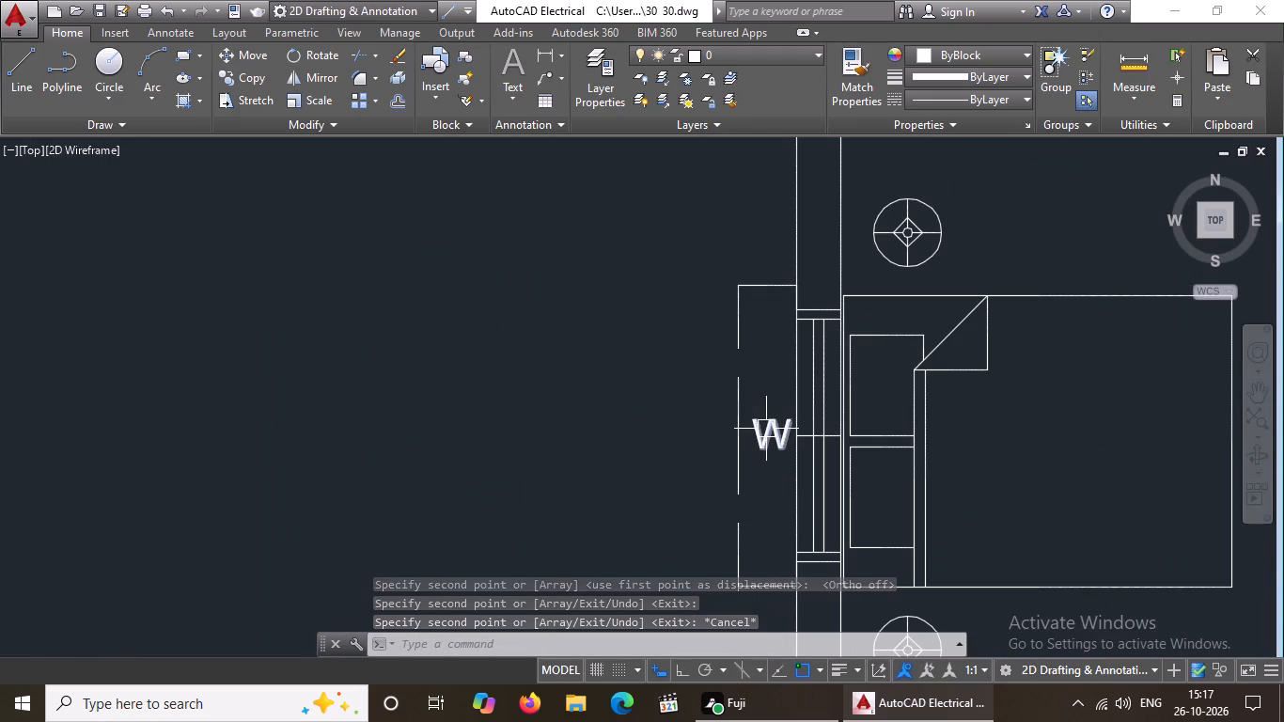
left_click(766, 429)
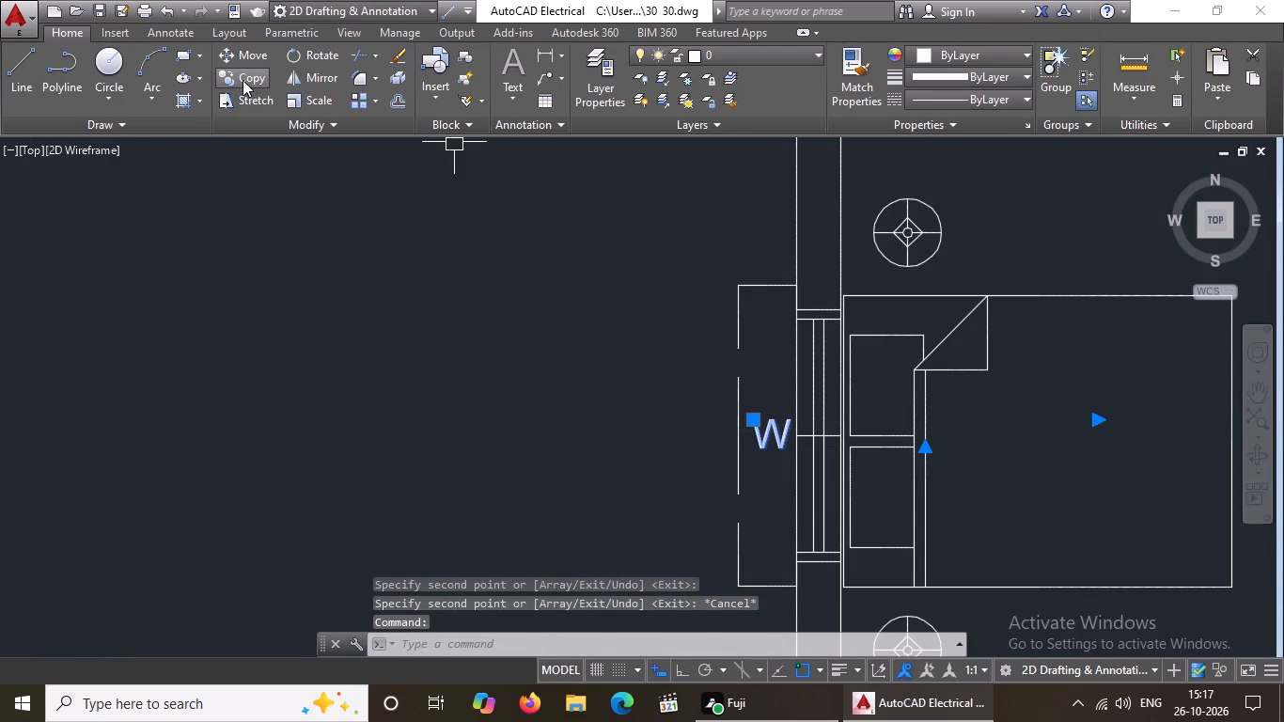
left_click(243, 79)
left_click(772, 431)
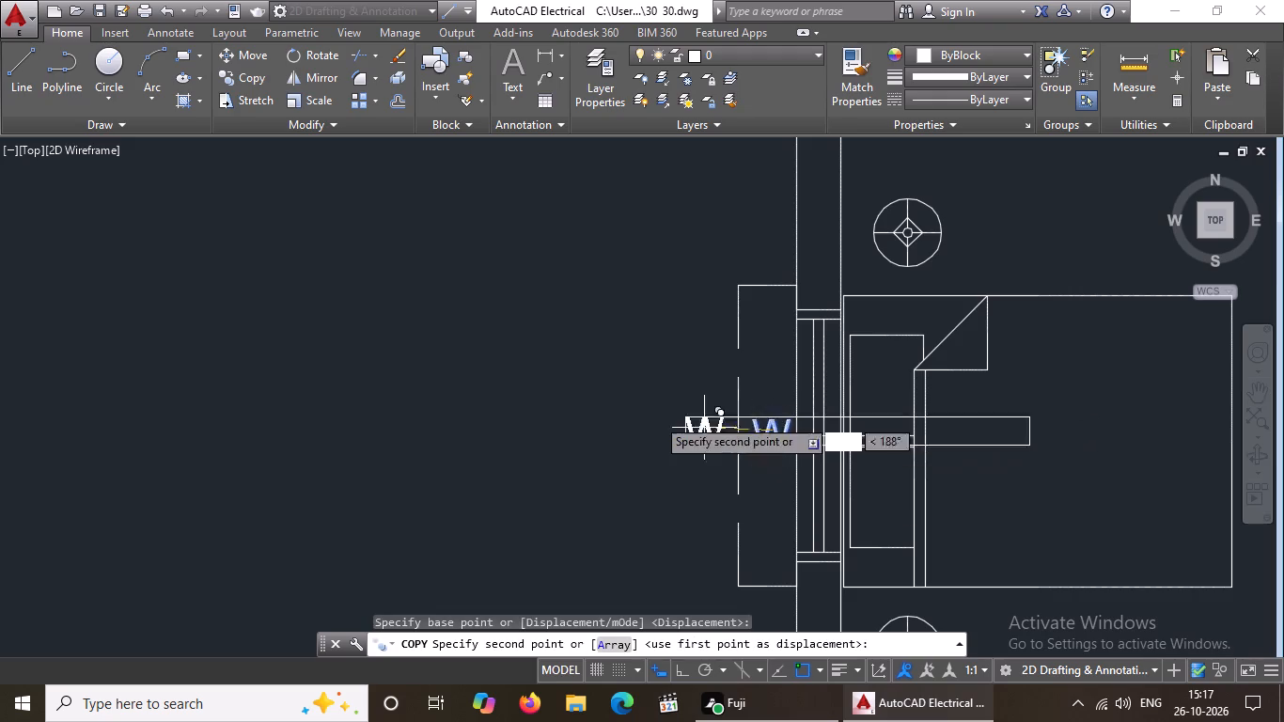
scroll(506, 375, "down", 3)
scroll(276, 388, "up", 3)
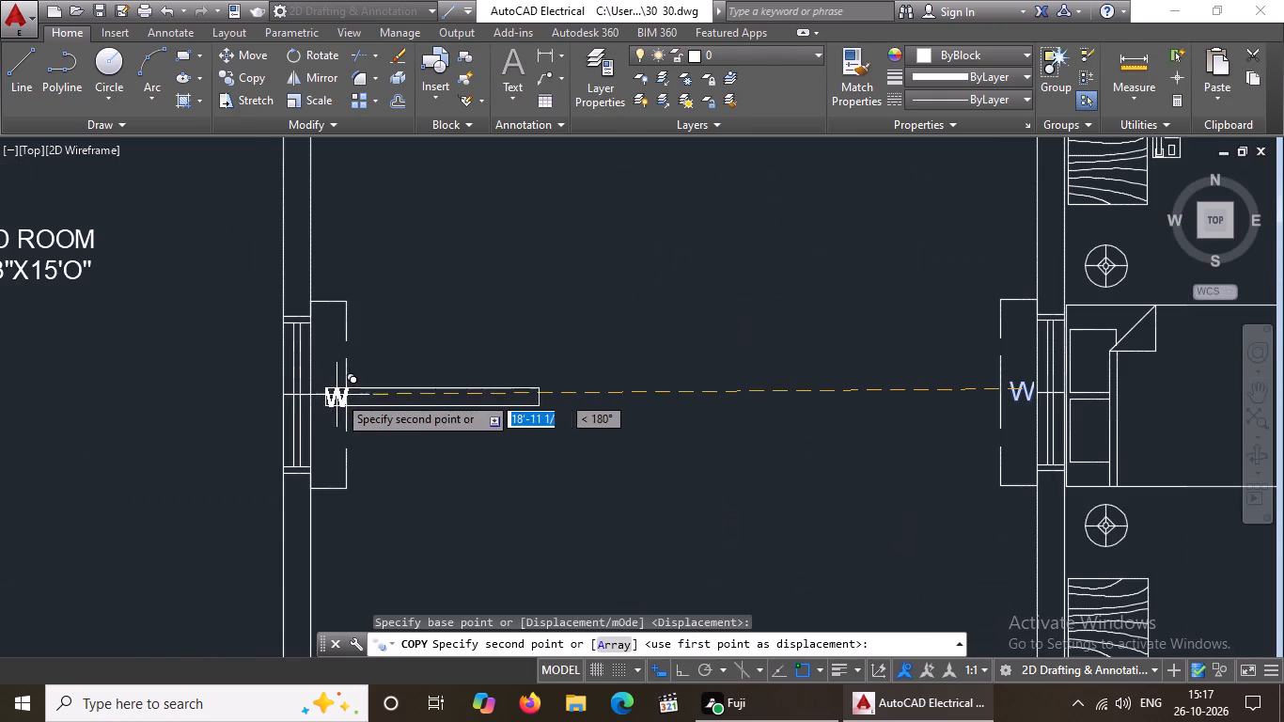
scroll(337, 396, "up", 3)
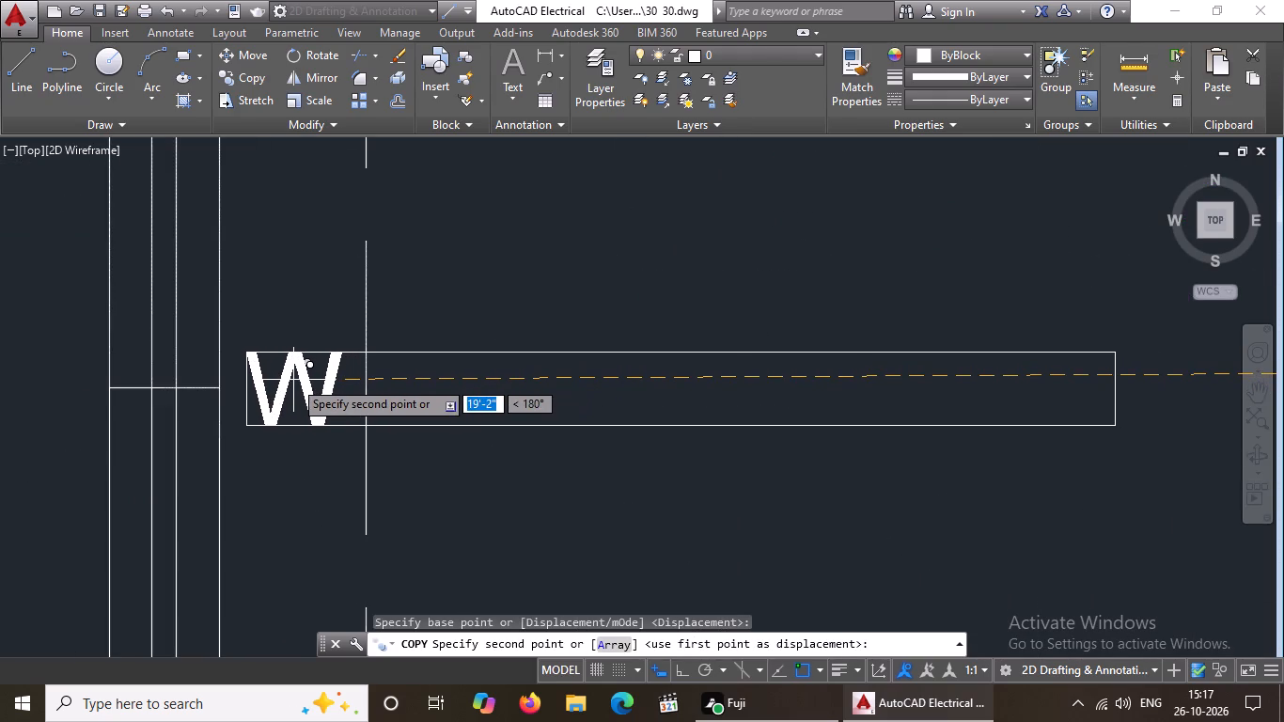
left_click(293, 379)
Place another copy of the W tag in the left bedroom's outer window sunshade.
scroll(346, 352, "down", 6)
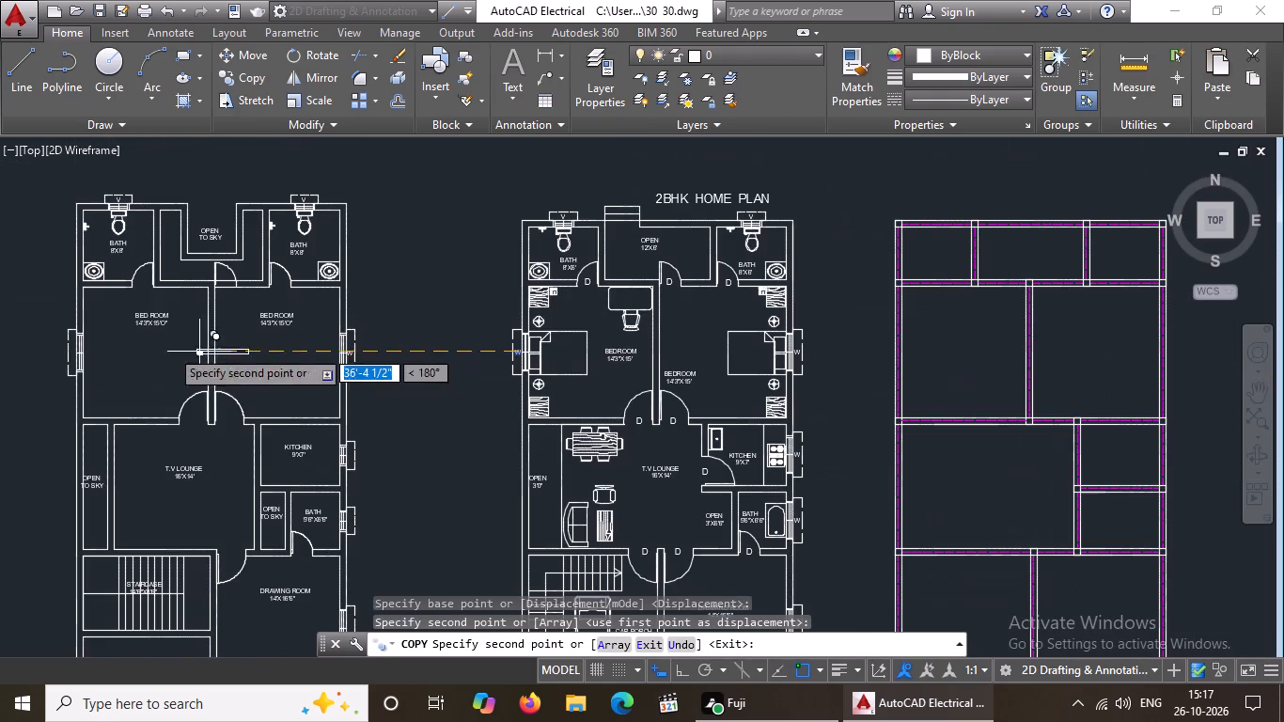
scroll(47, 340, "up", 5)
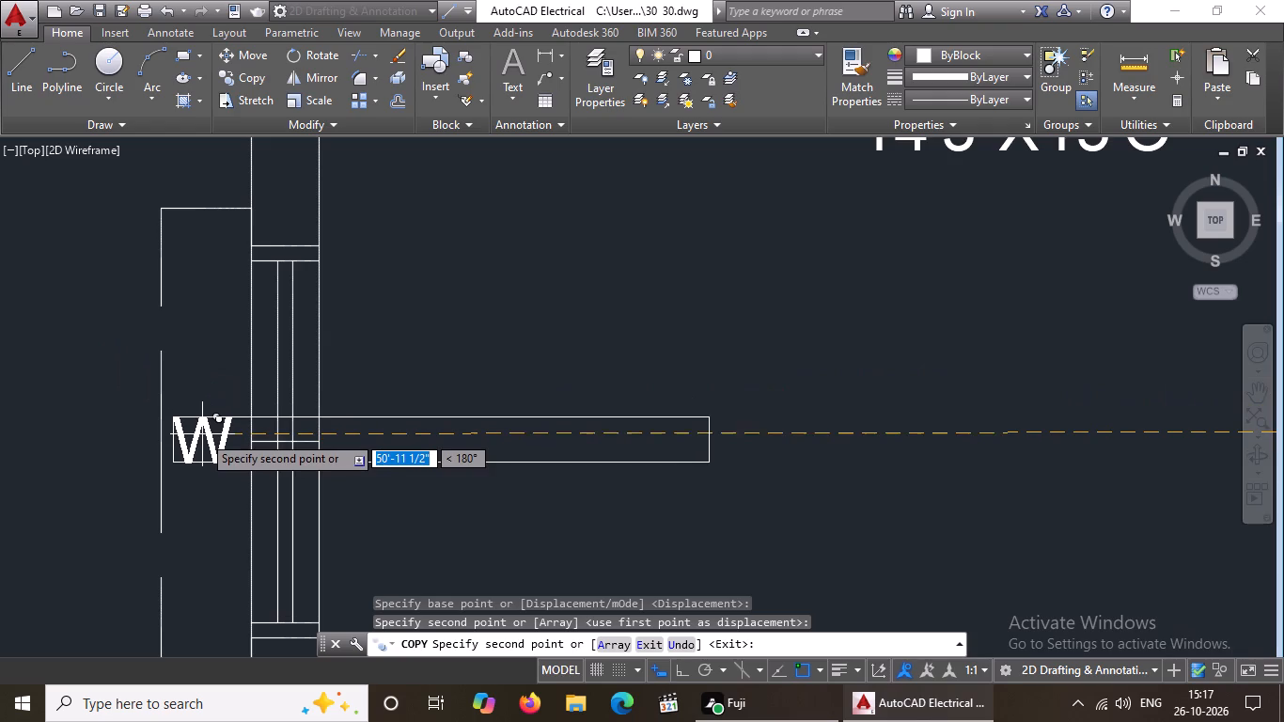
left_click(210, 432)
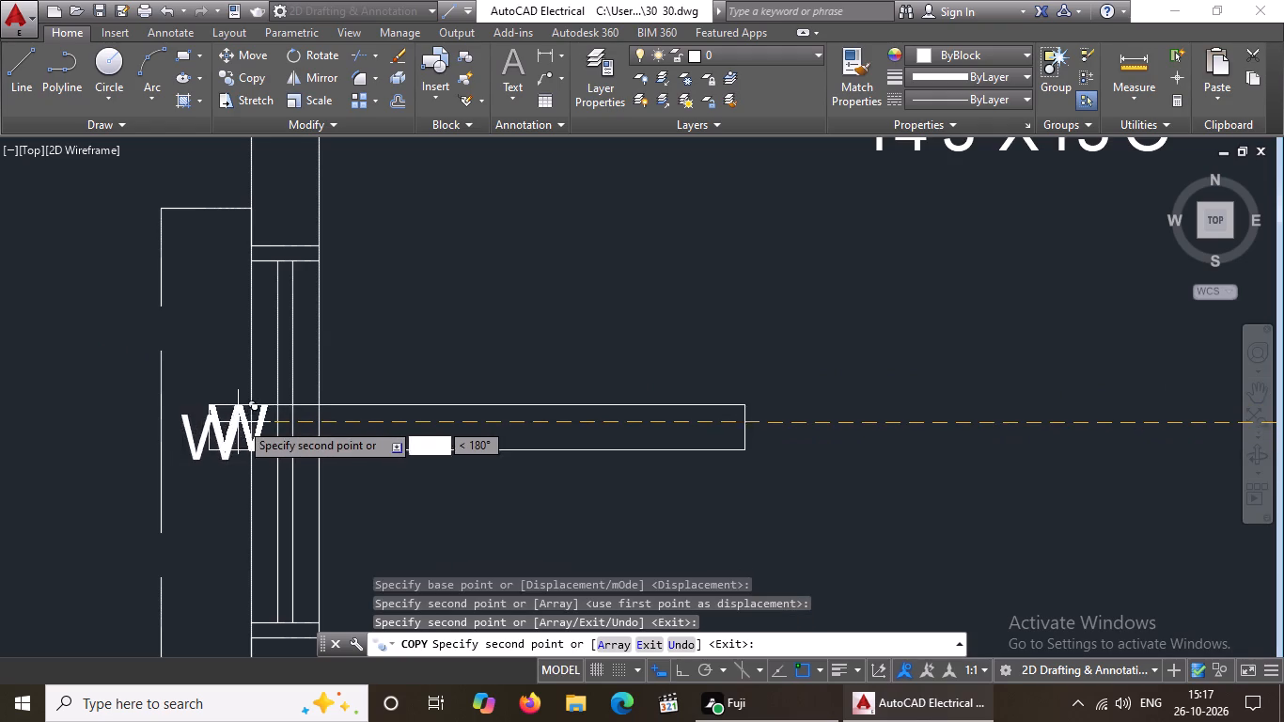
Place another copy of the W tag in the drawing room's outer window sunshade.
scroll(286, 404, "down", 6)
scroll(466, 433, "down", 2)
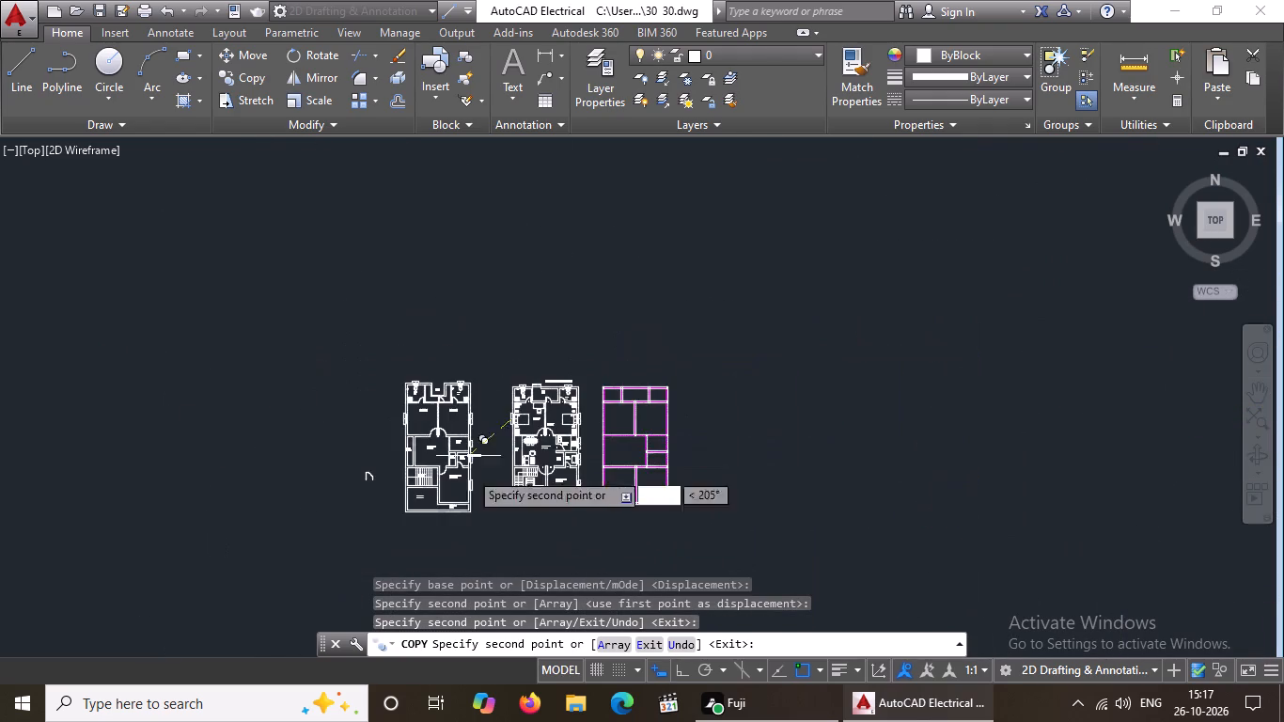
scroll(464, 498, "up", 6)
scroll(485, 416, "up", 2)
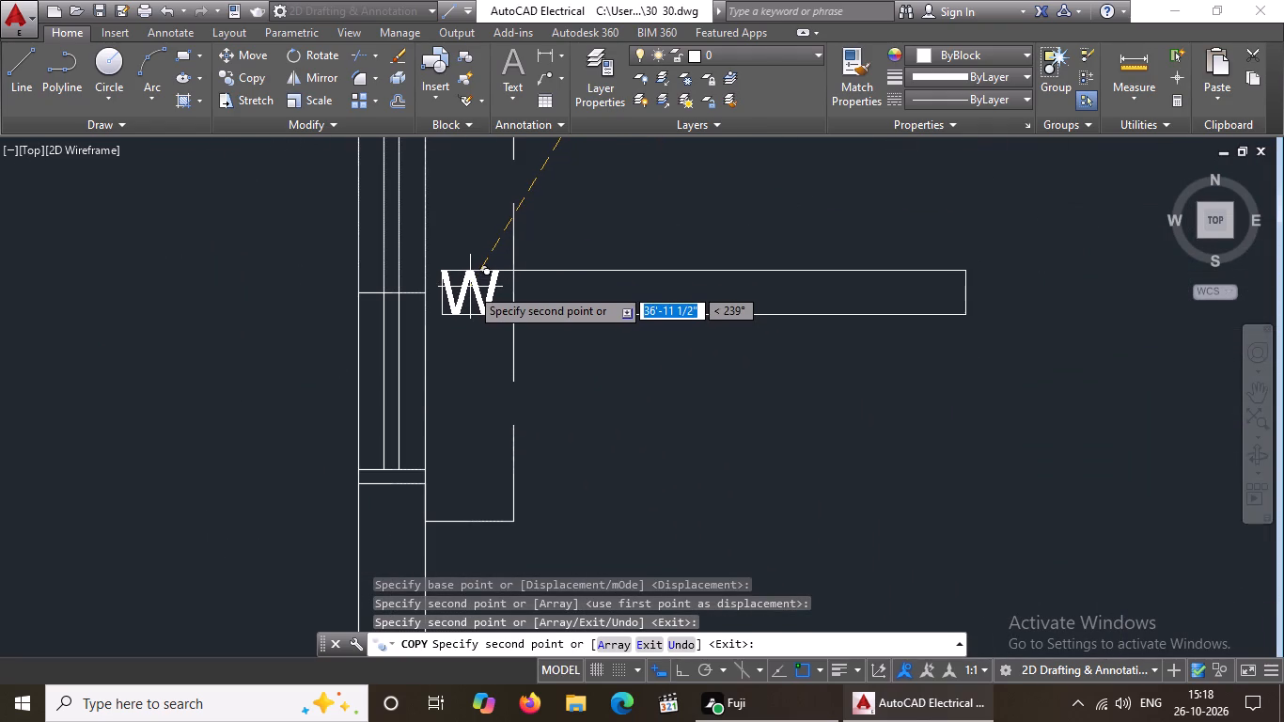
left_click(471, 286)
scroll(499, 281, "down", 3)
scroll(604, 236, "down", 3)
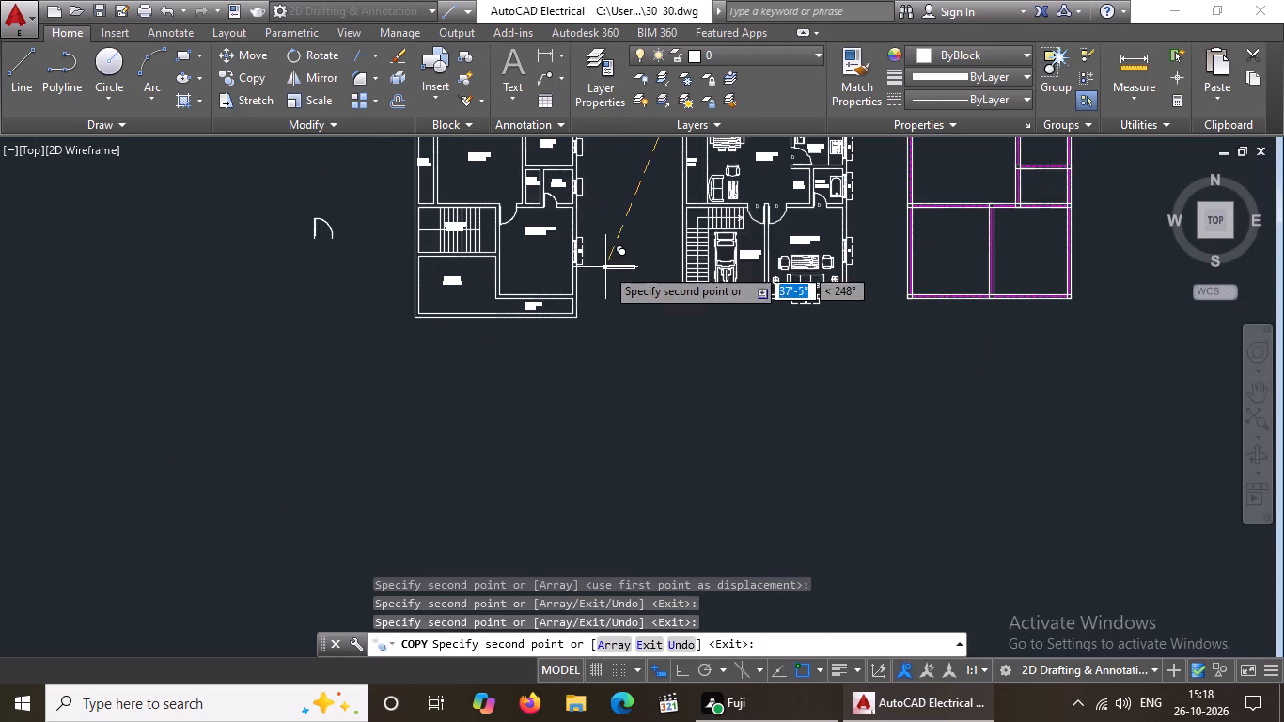
middle_click_drag(608, 216, 608, 365)
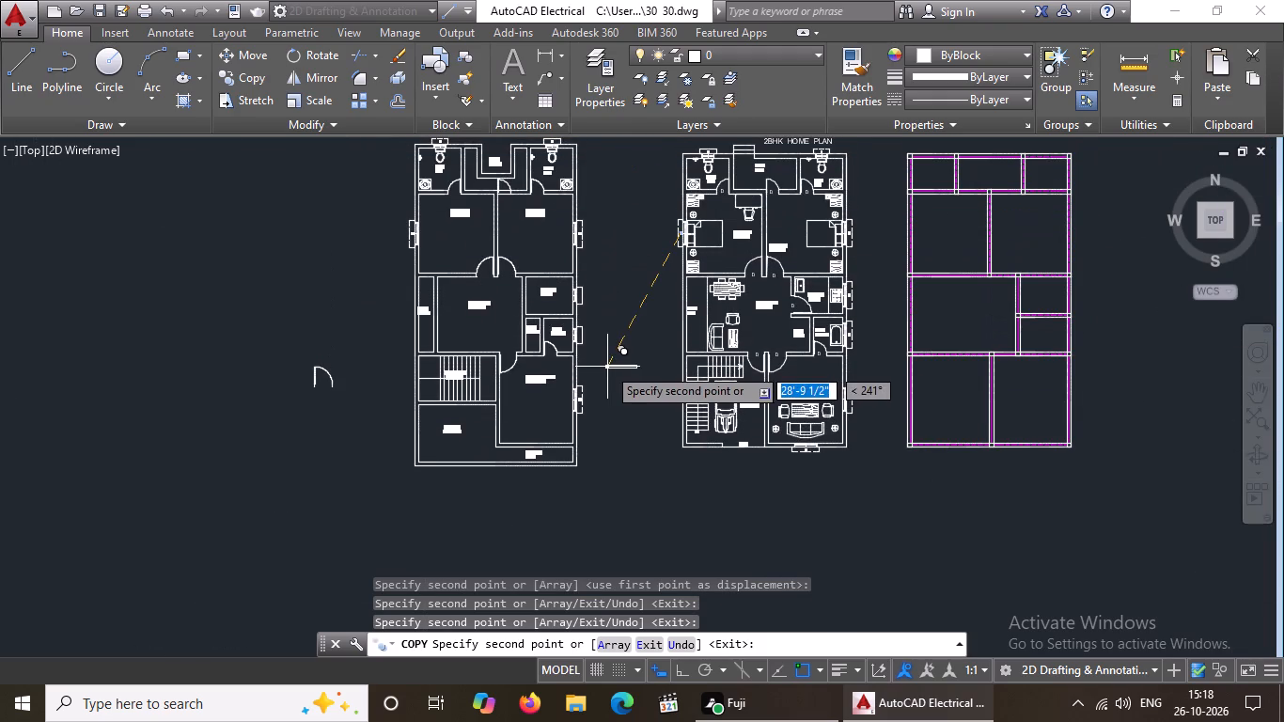
key("Escape")
Copy the V tag from the 2BHK plan's left bath window into the kitchen's outer window sunshade.
middle_click_drag(603, 394, 600, 402)
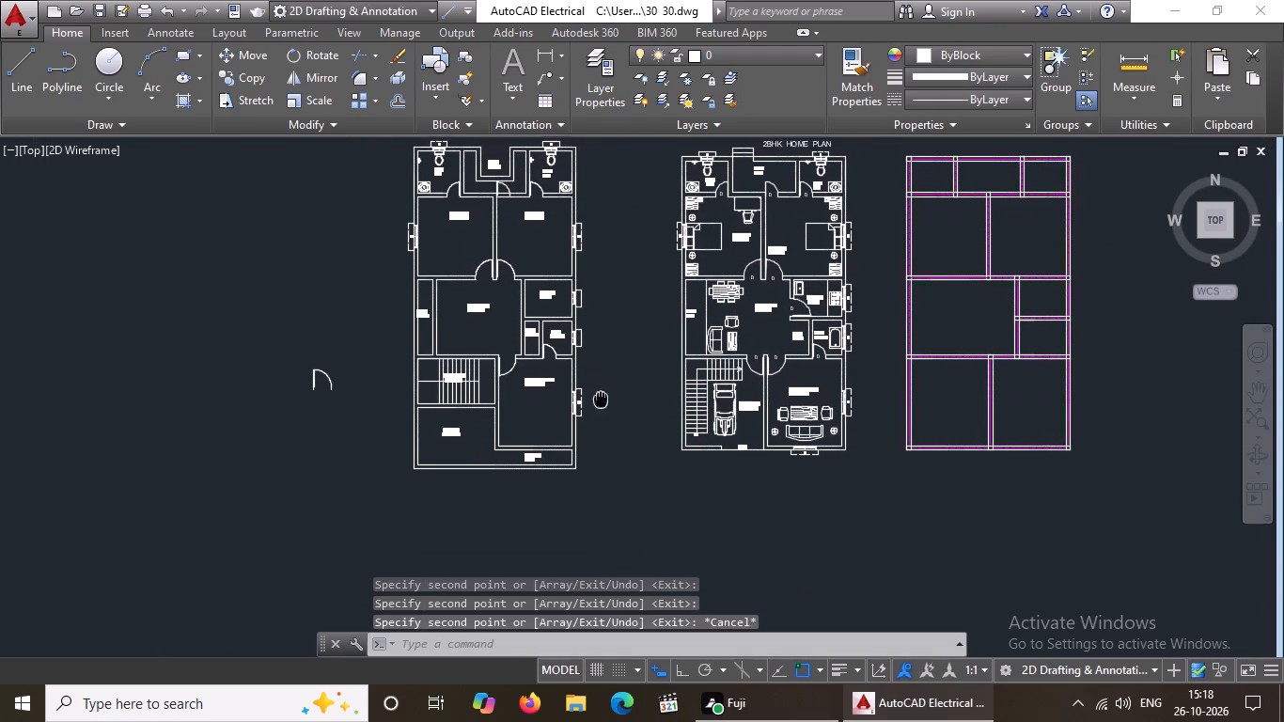
middle_click_drag(600, 402, 590, 461)
scroll(707, 243, "up", 5)
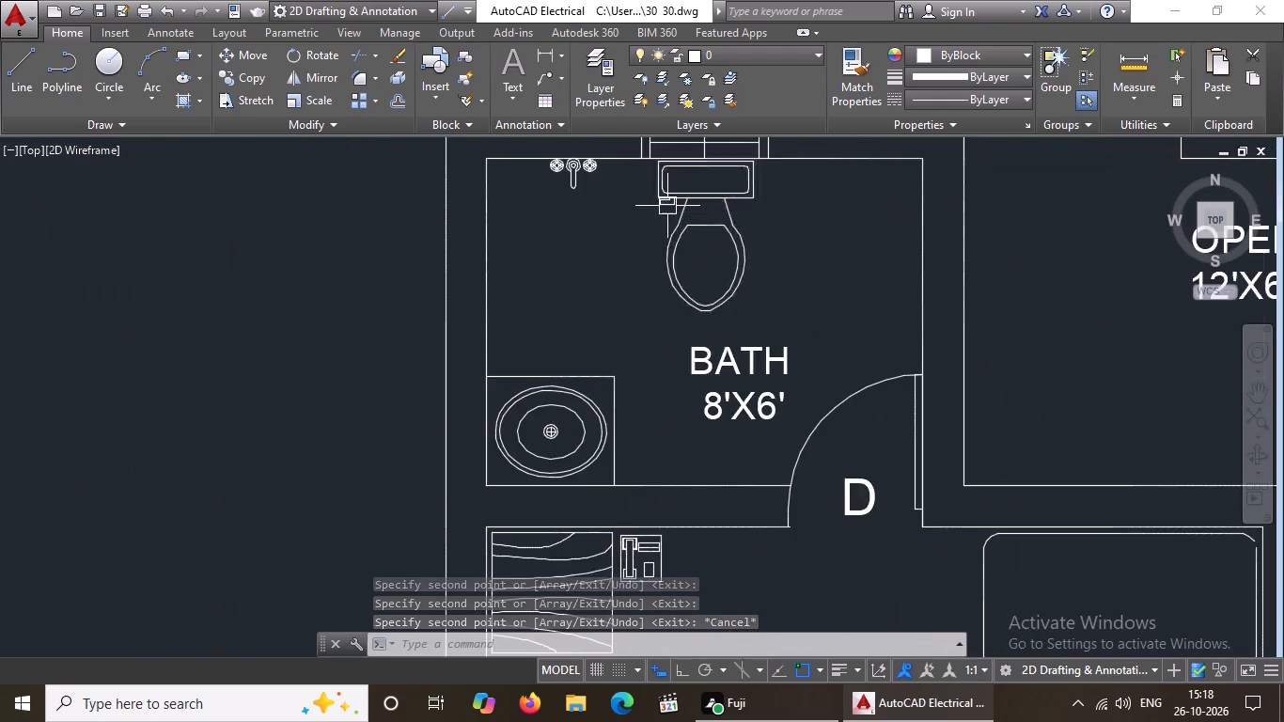
scroll(674, 182, "down", 3)
scroll(691, 153, "up", 3)
left_click(652, 194)
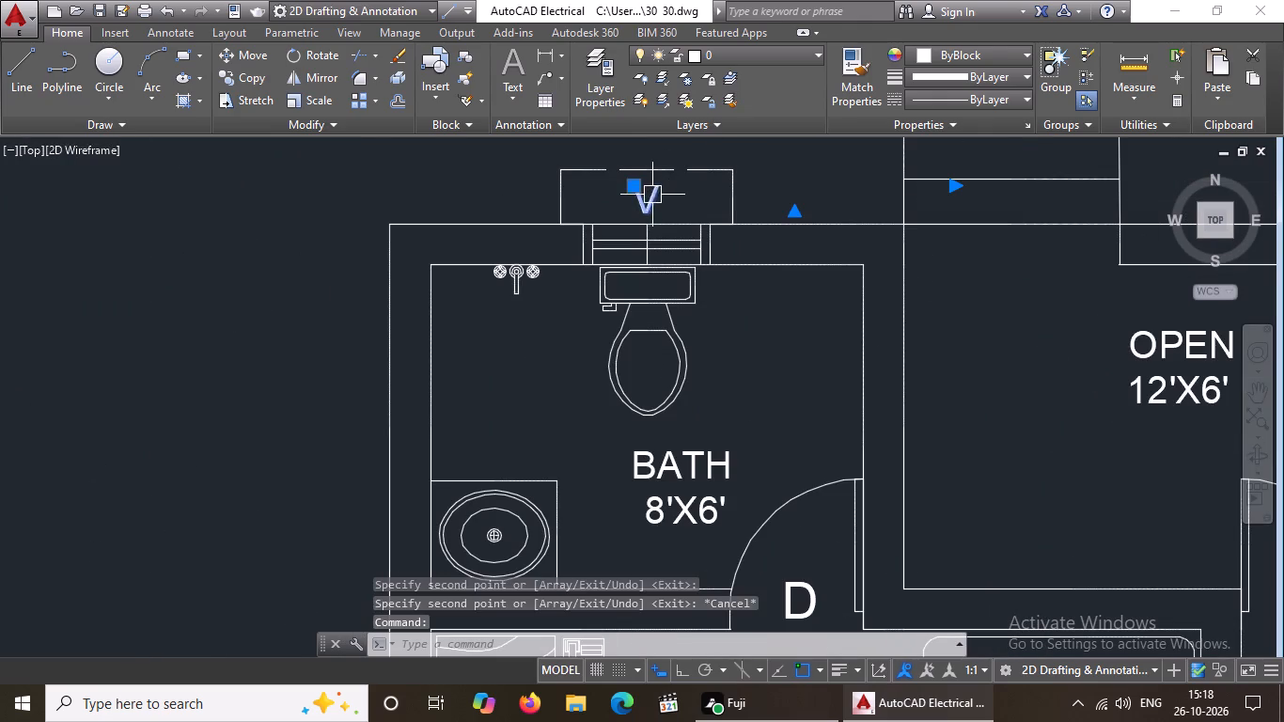
left_click_drag(243, 78, 293, 97)
left_click(245, 79)
left_click(645, 199)
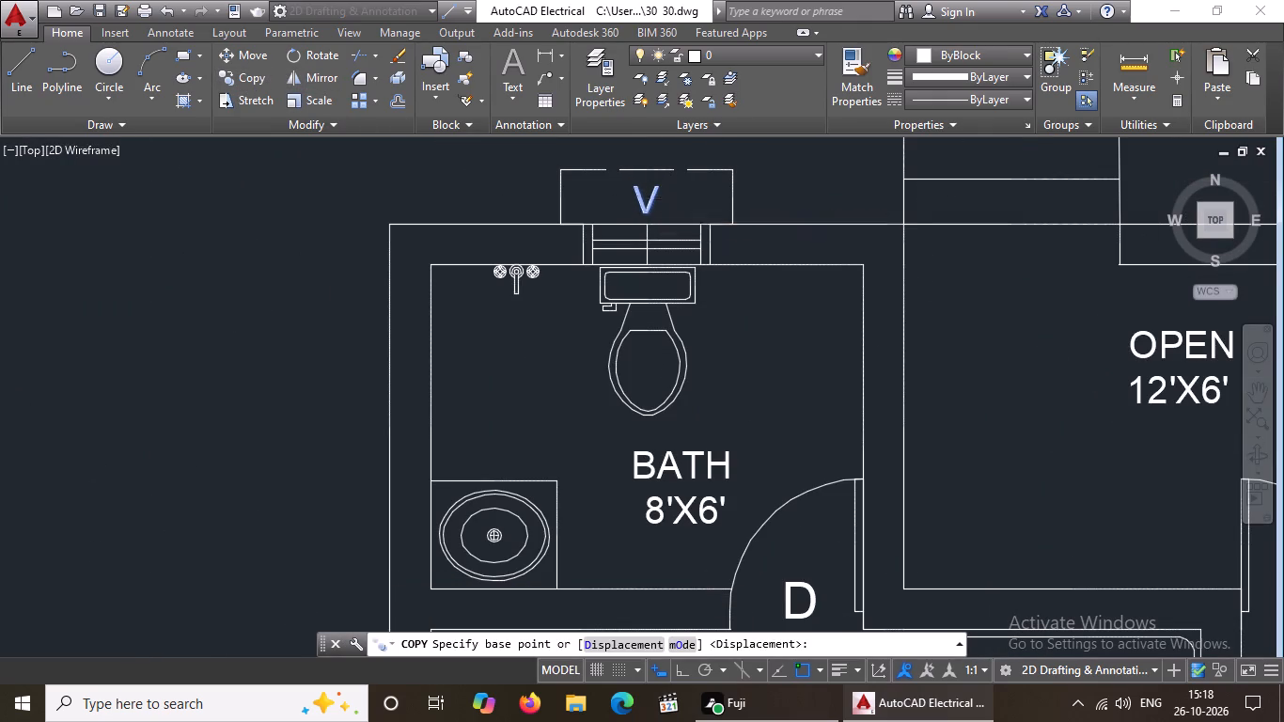
scroll(558, 198, "down", 3)
scroll(303, 378, "down", 2)
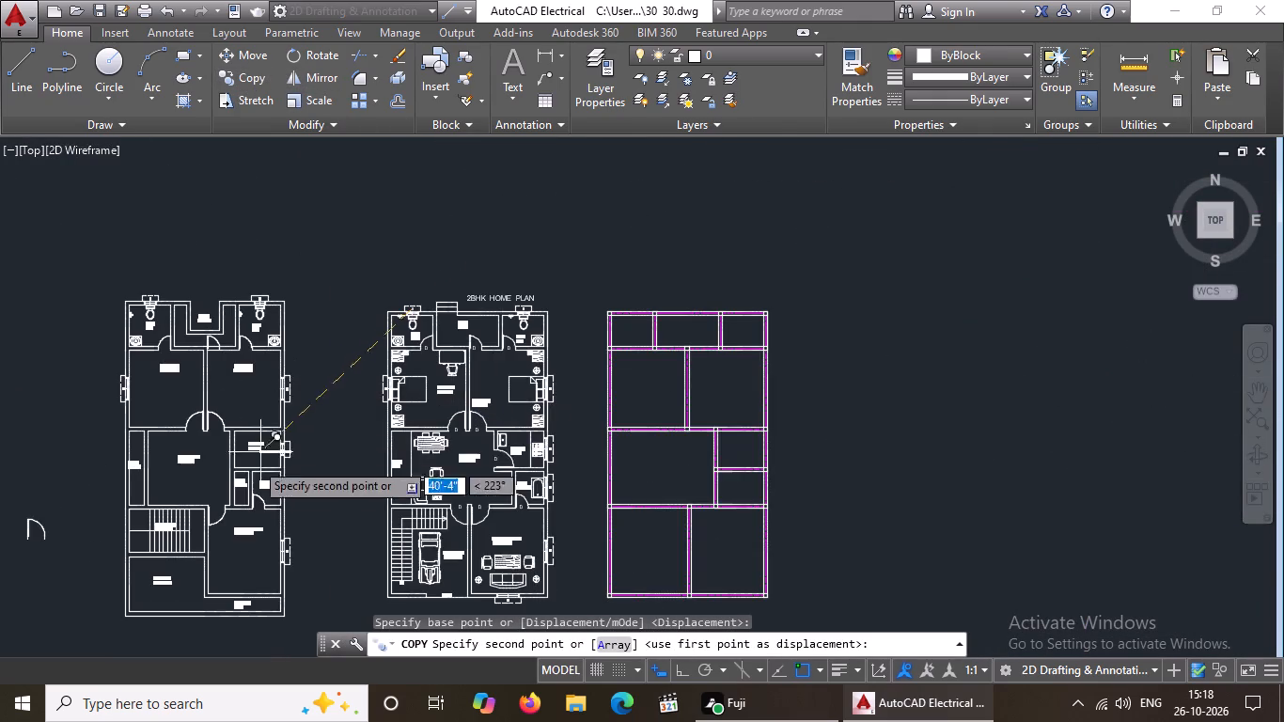
scroll(267, 469, "up", 5)
scroll(337, 421, "up", 3)
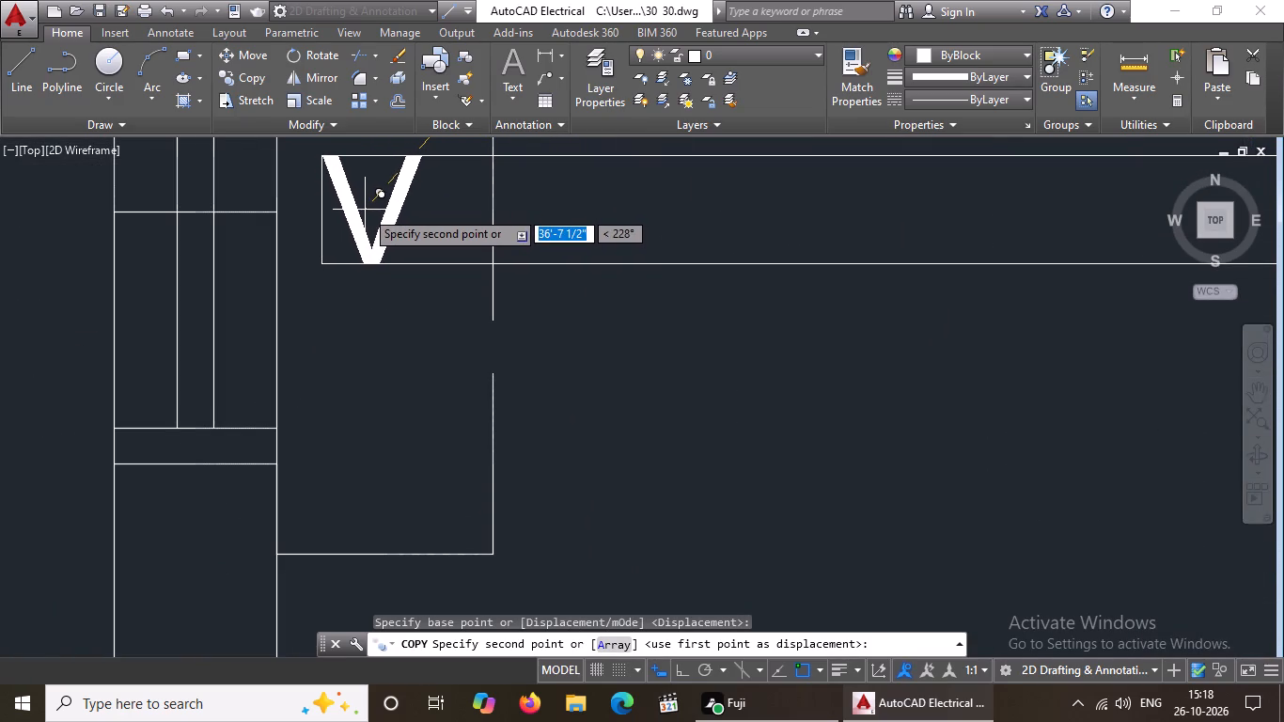
left_click(366, 210)
Place another copy of the V tag in the window sunshade of the 5'6"X6'6" bath.
scroll(383, 207, "down", 5)
scroll(415, 395, "up", 1)
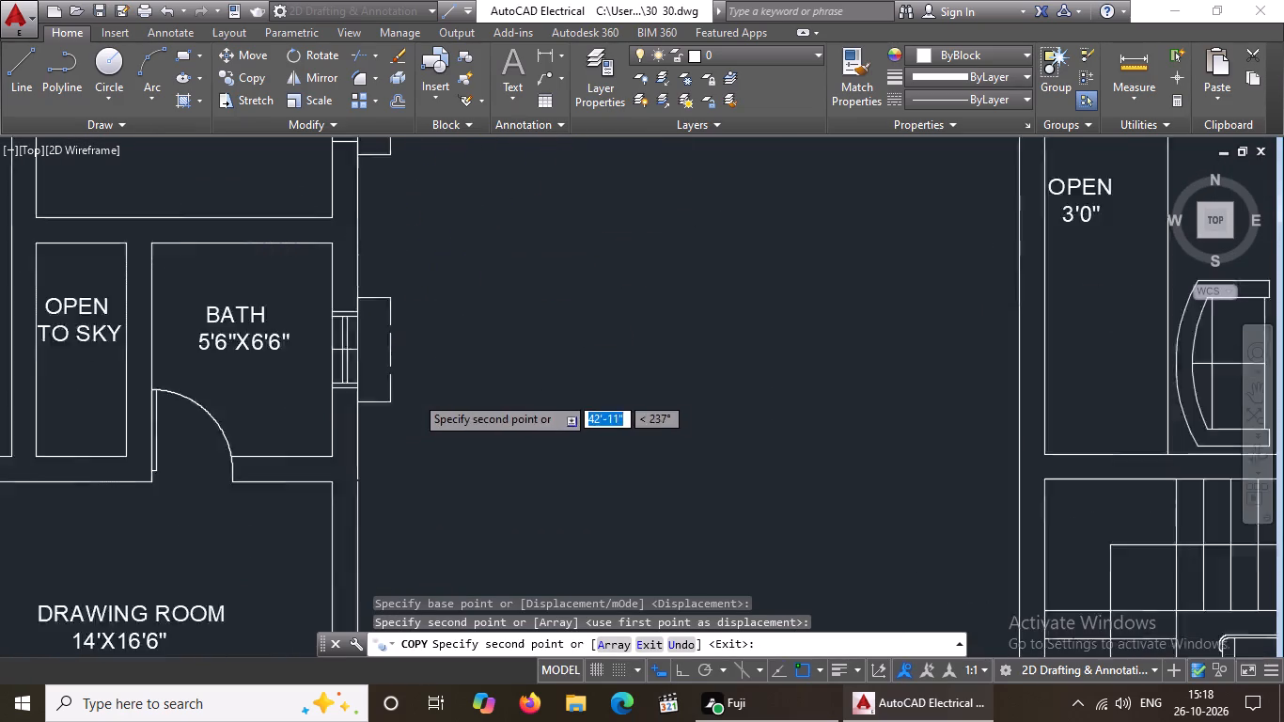
scroll(415, 395, "up", 1)
scroll(331, 327, "up", 2)
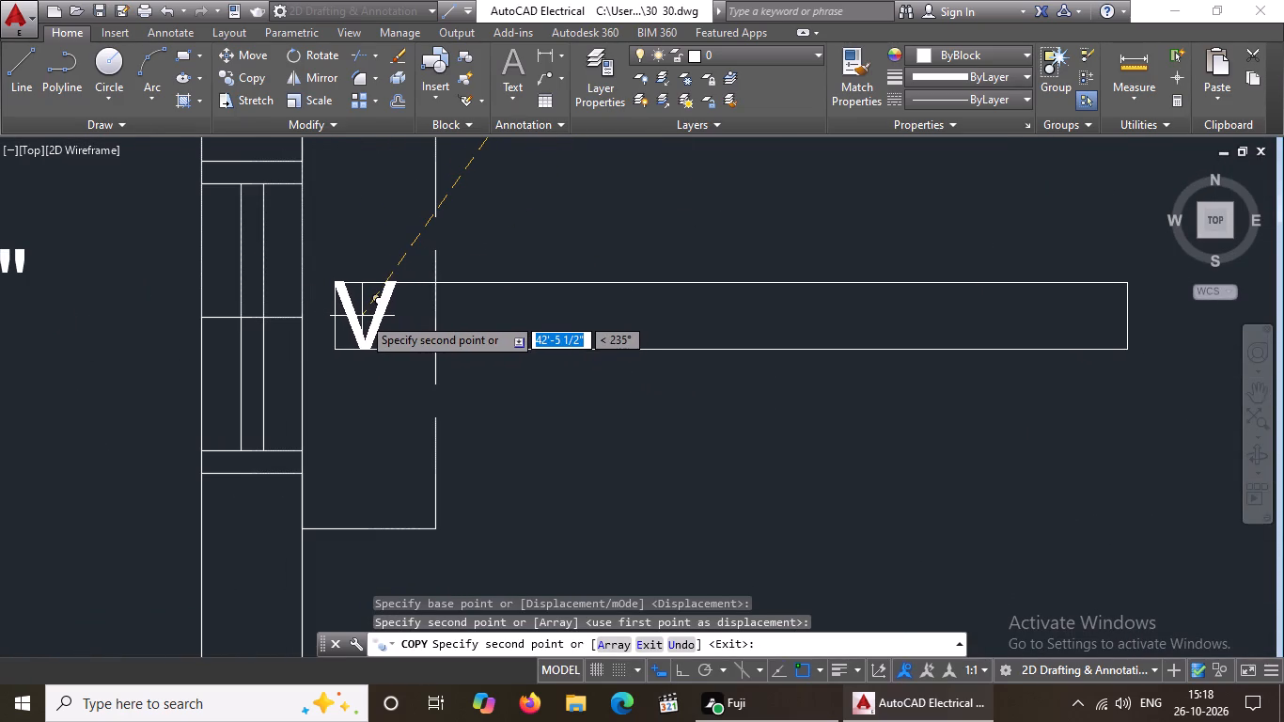
left_click(363, 316)
scroll(386, 310, "down", 3)
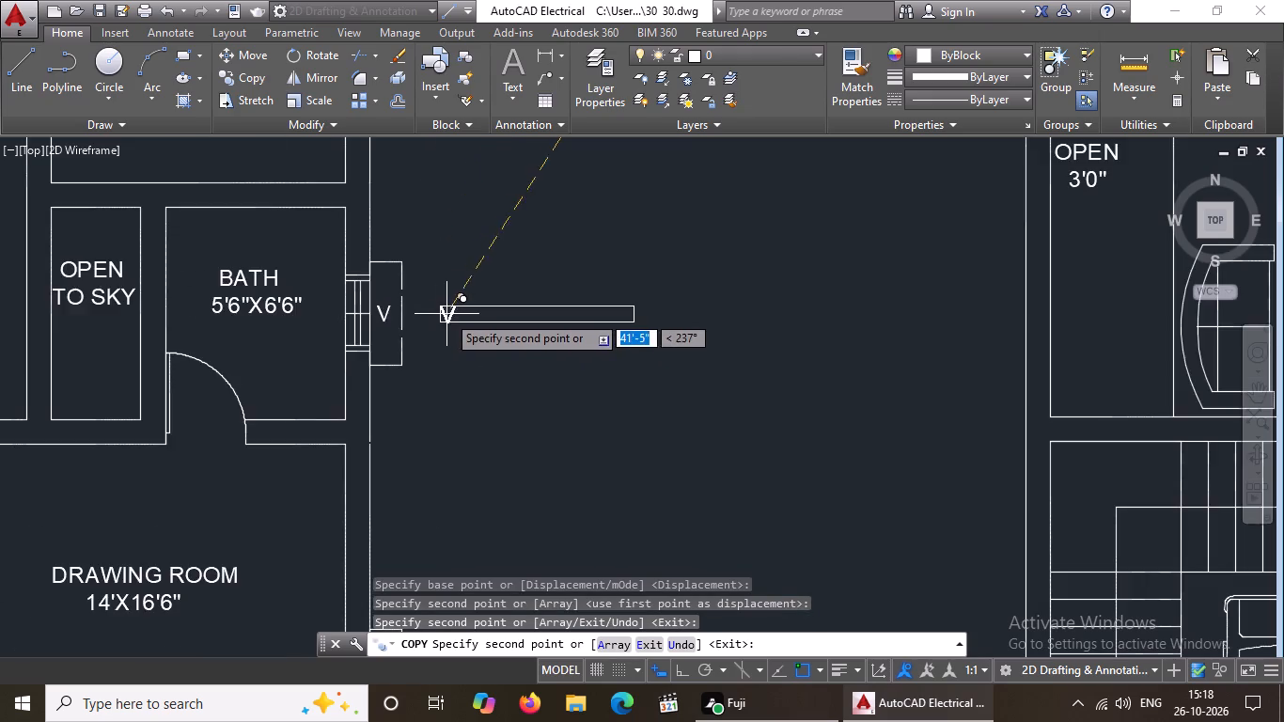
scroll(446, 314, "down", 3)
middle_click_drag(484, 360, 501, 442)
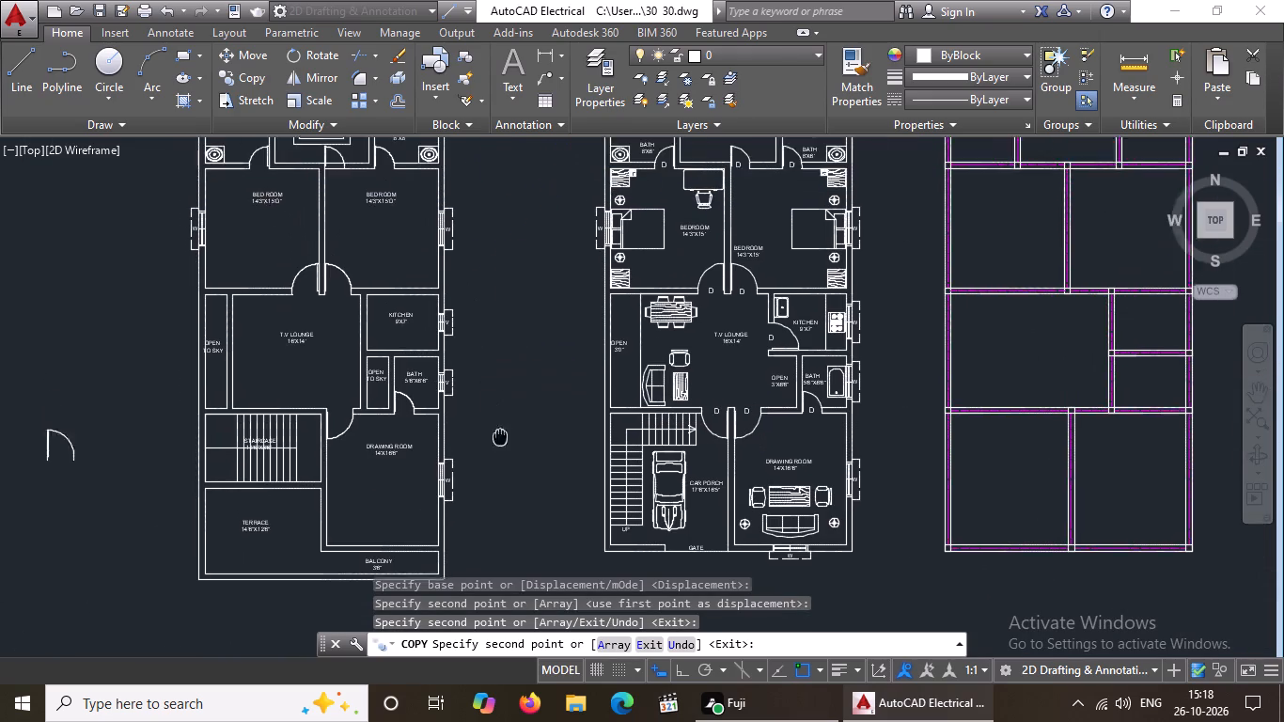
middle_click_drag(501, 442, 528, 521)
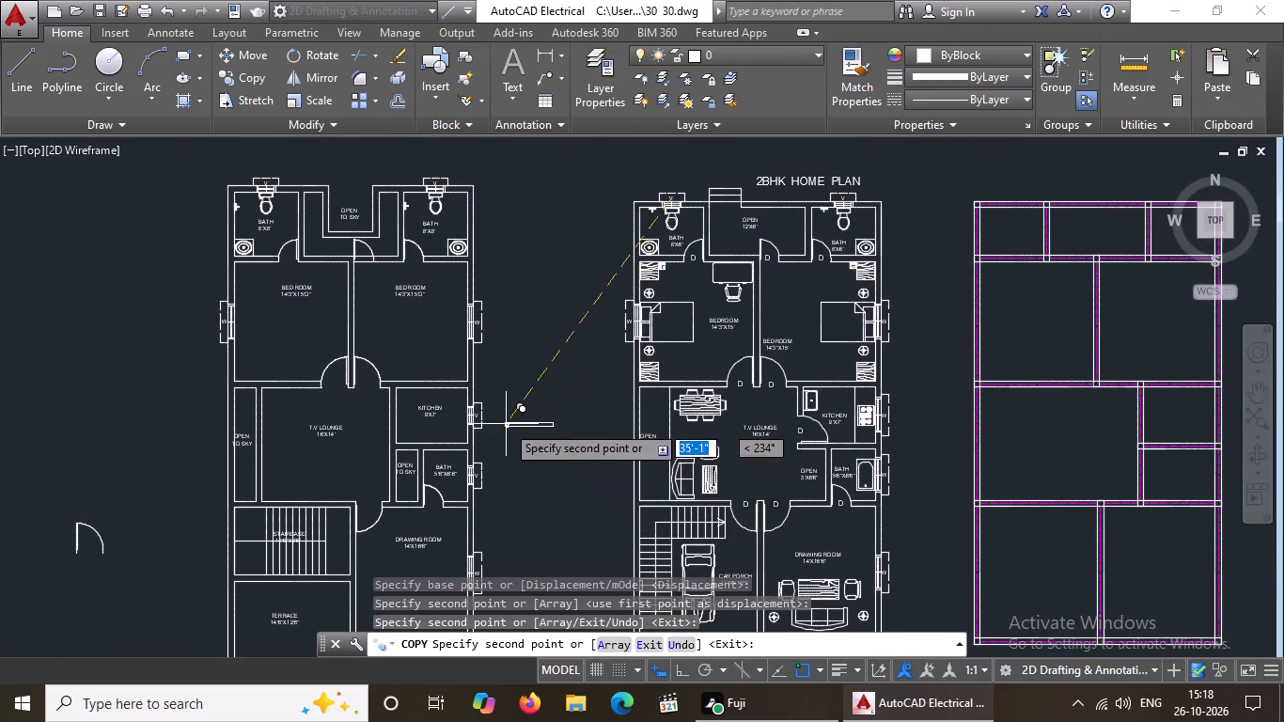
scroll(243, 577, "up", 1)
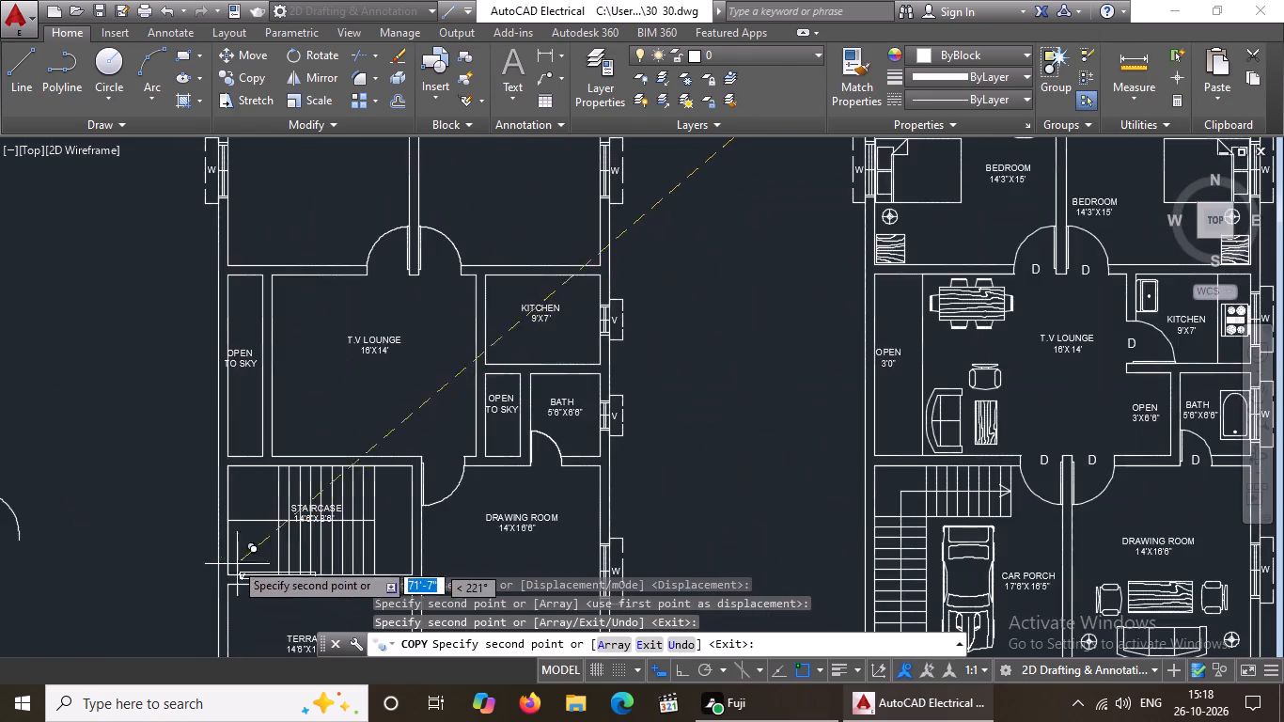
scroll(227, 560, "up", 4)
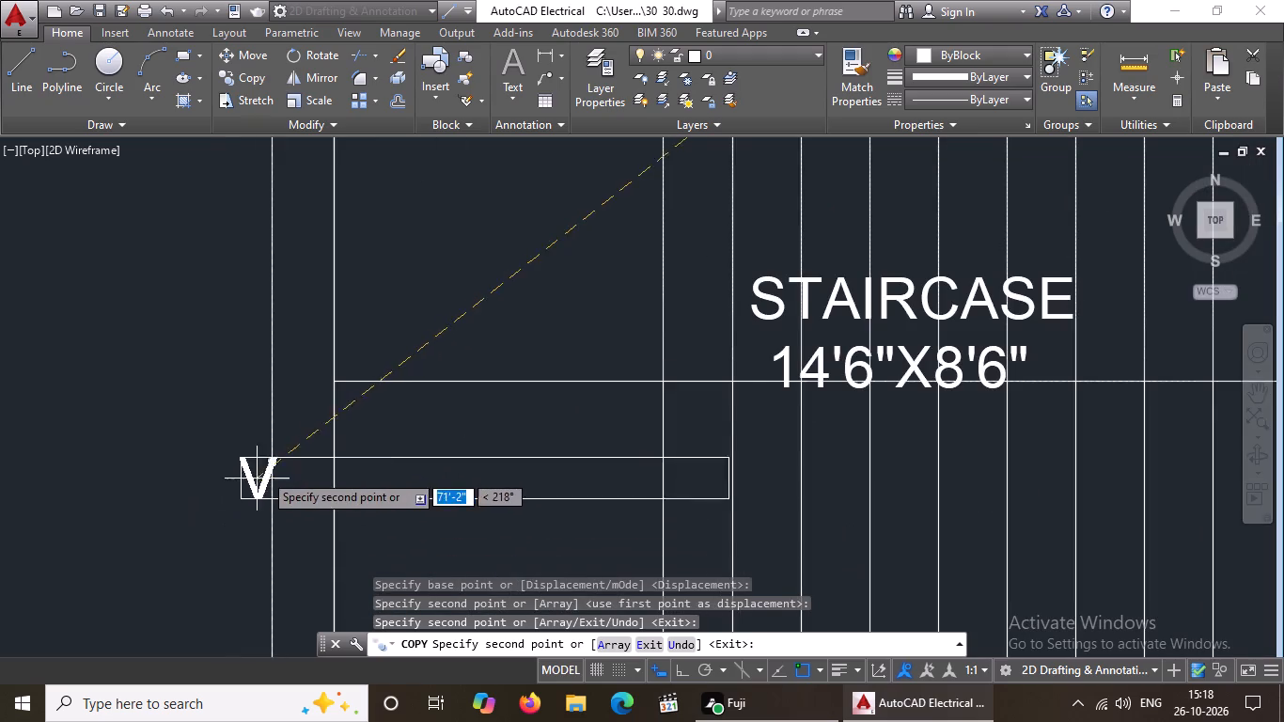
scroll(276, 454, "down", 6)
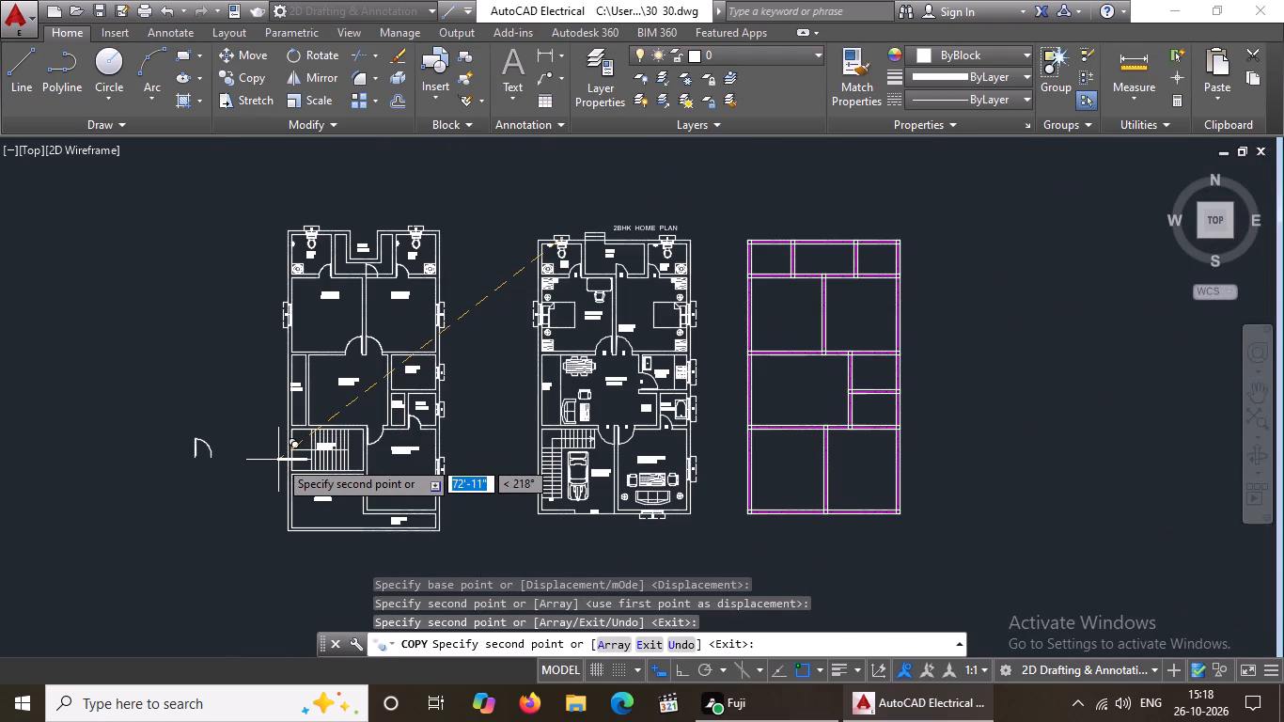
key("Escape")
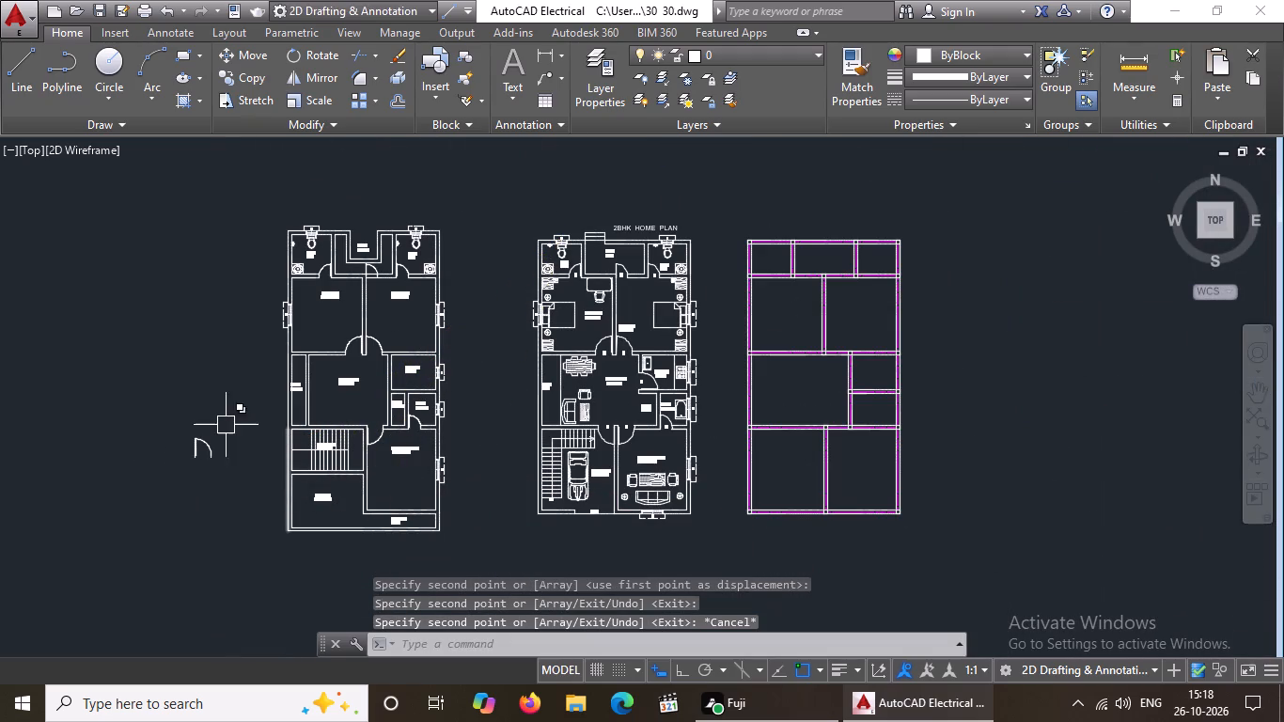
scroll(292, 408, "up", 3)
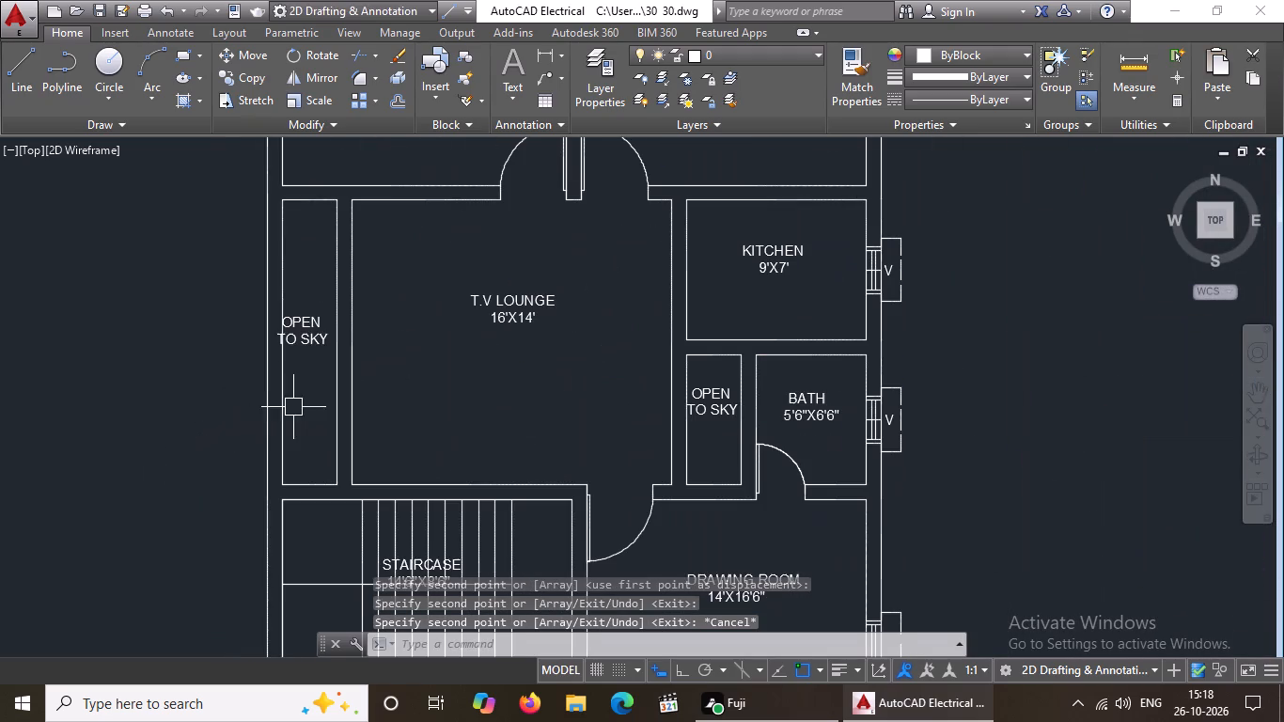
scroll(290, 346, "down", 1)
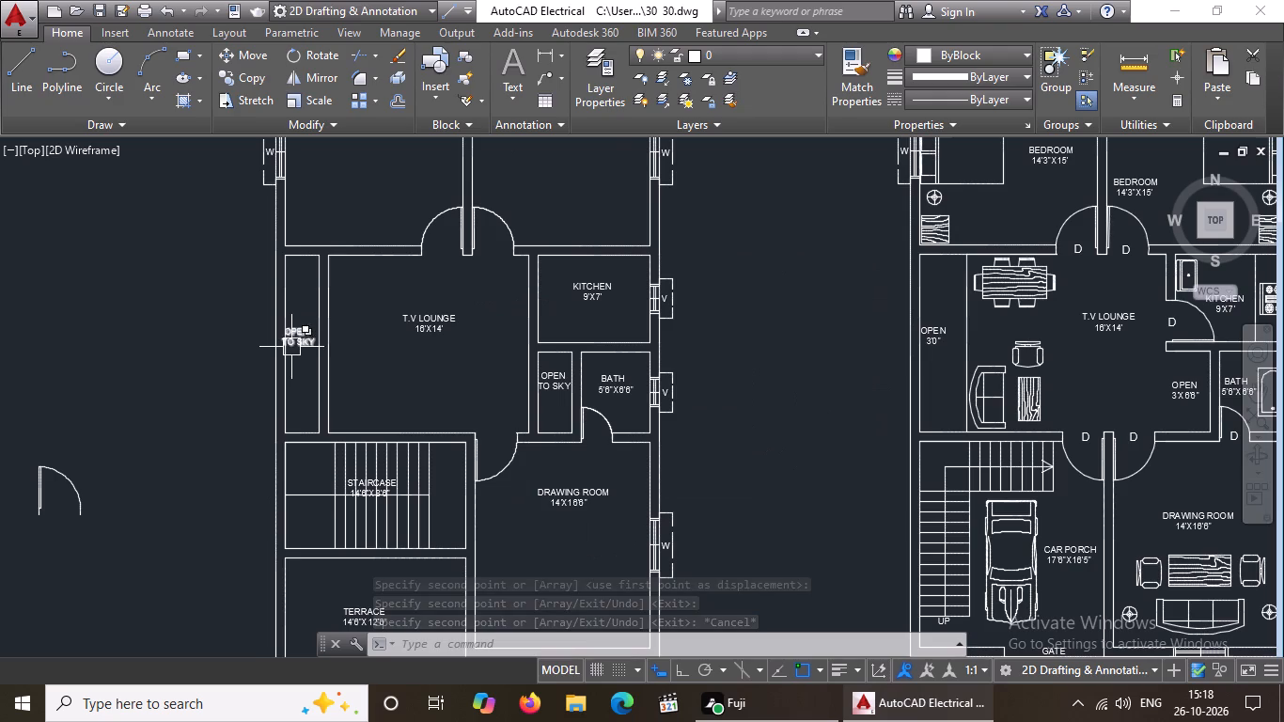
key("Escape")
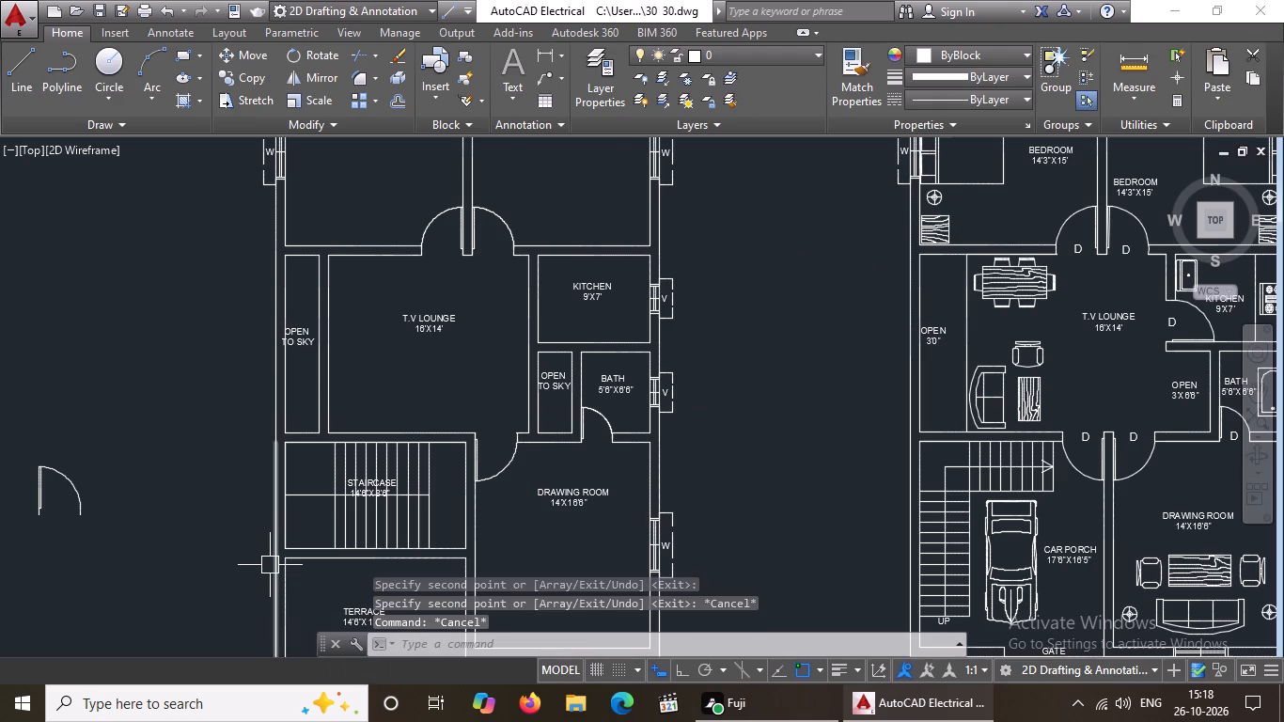
Draw a 9" horizontal line with ortho on, from the staircase's middle line across its left outer wall.
key("l")
key("Return")
scroll(269, 508, "up", 4)
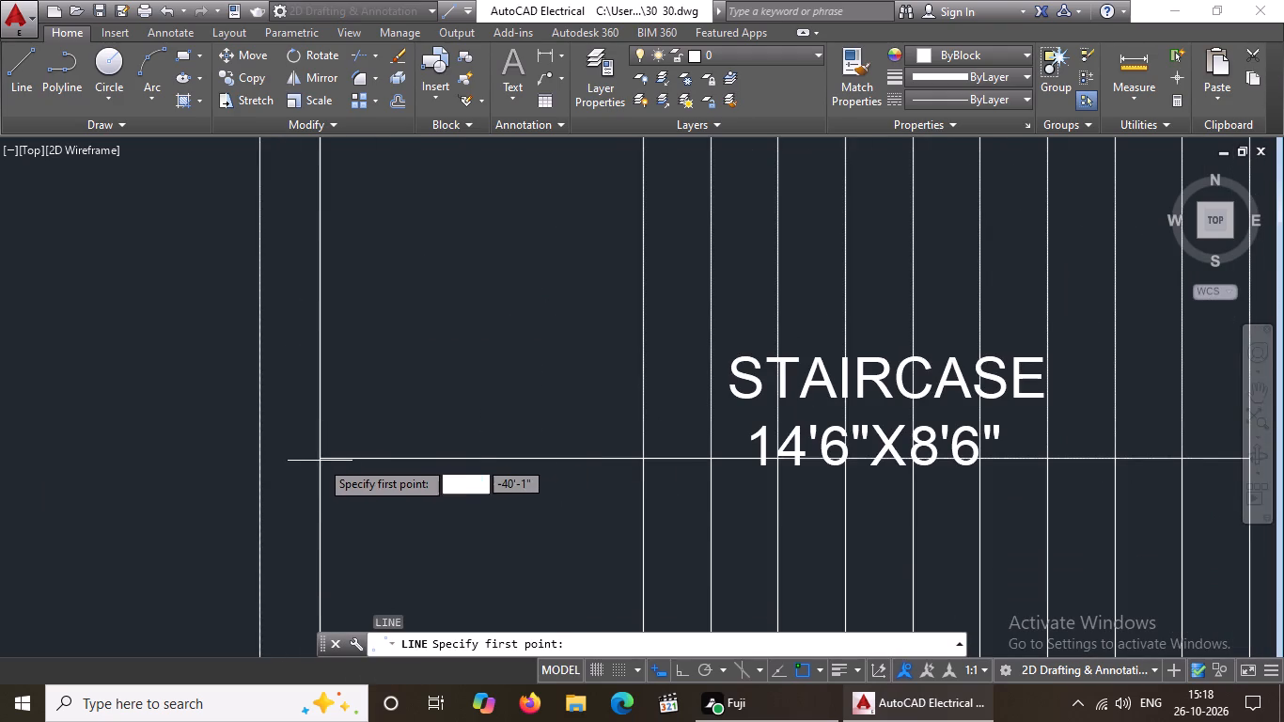
left_click_drag(320, 458, 284, 467)
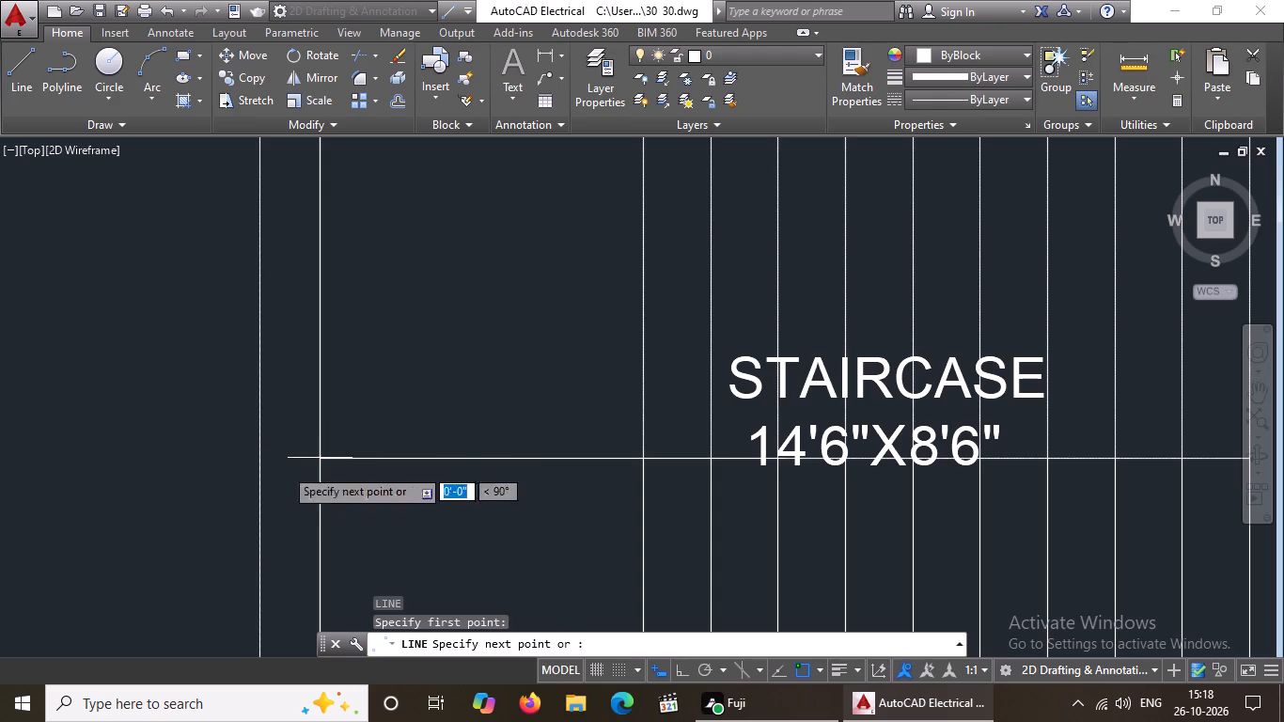
left_click(684, 665)
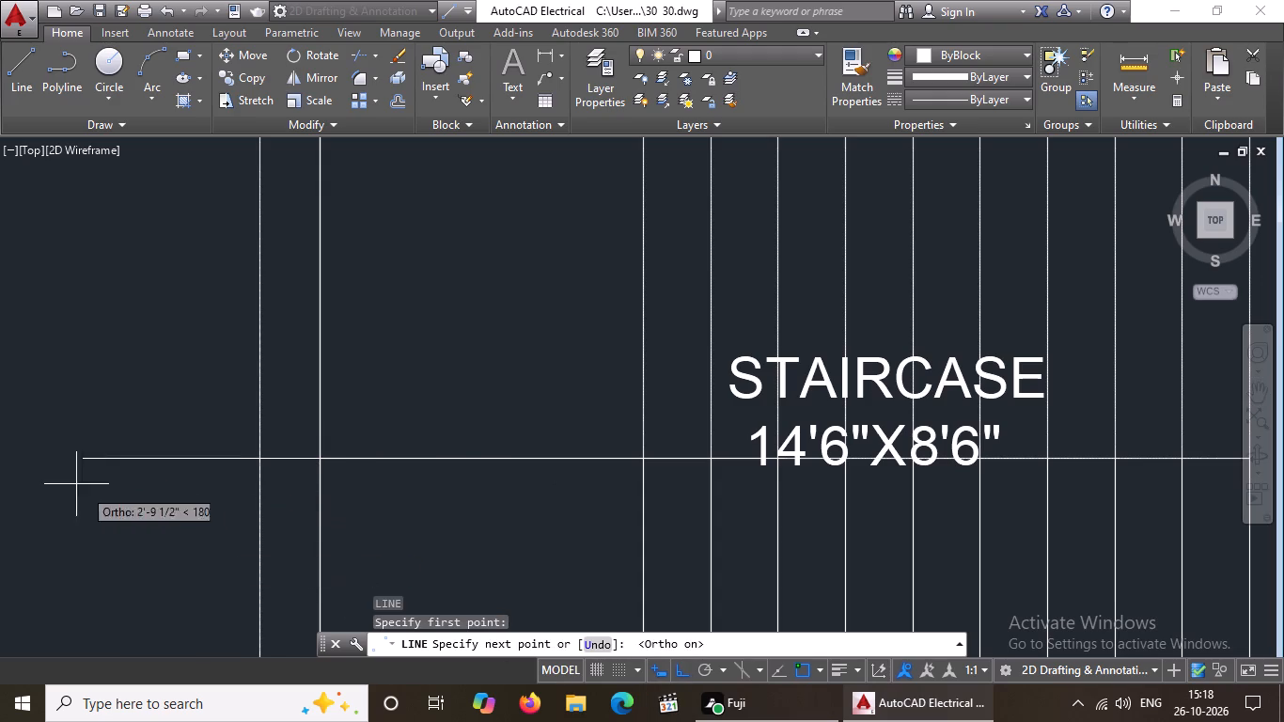
type("9\"")
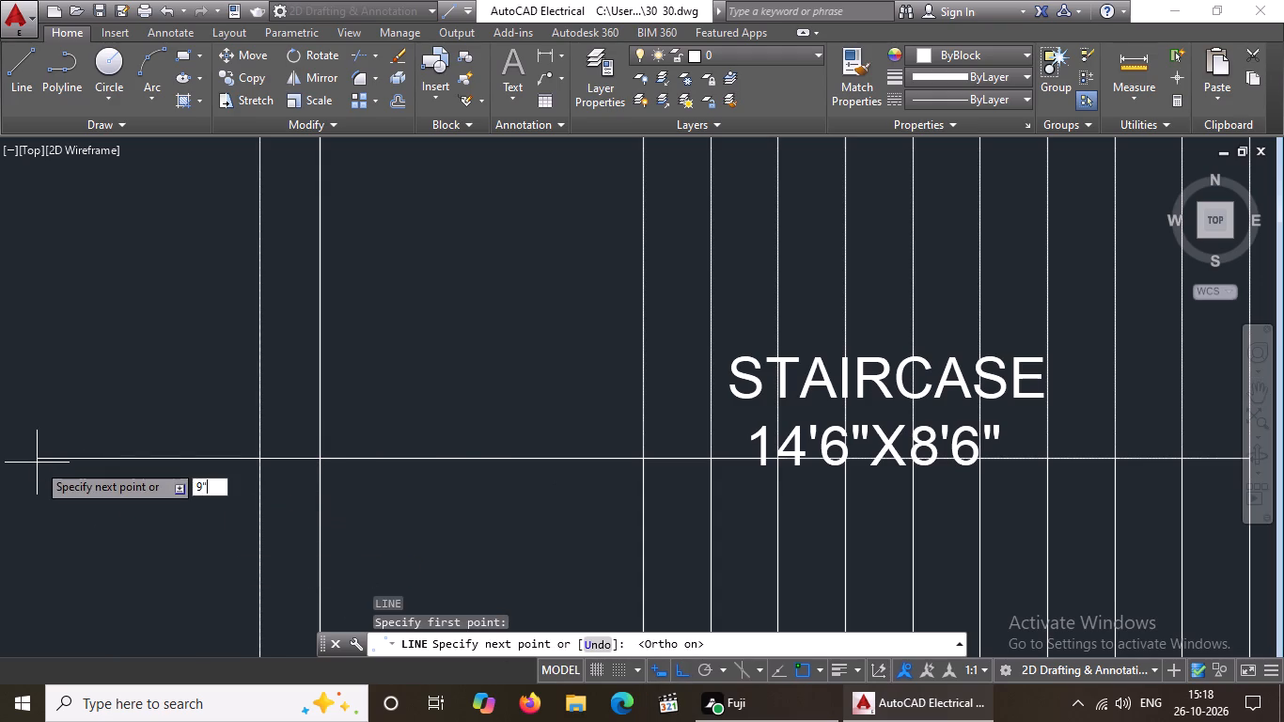
key("Return")
key("Return")
scroll(485, 460, "down", 2)
key("Escape")
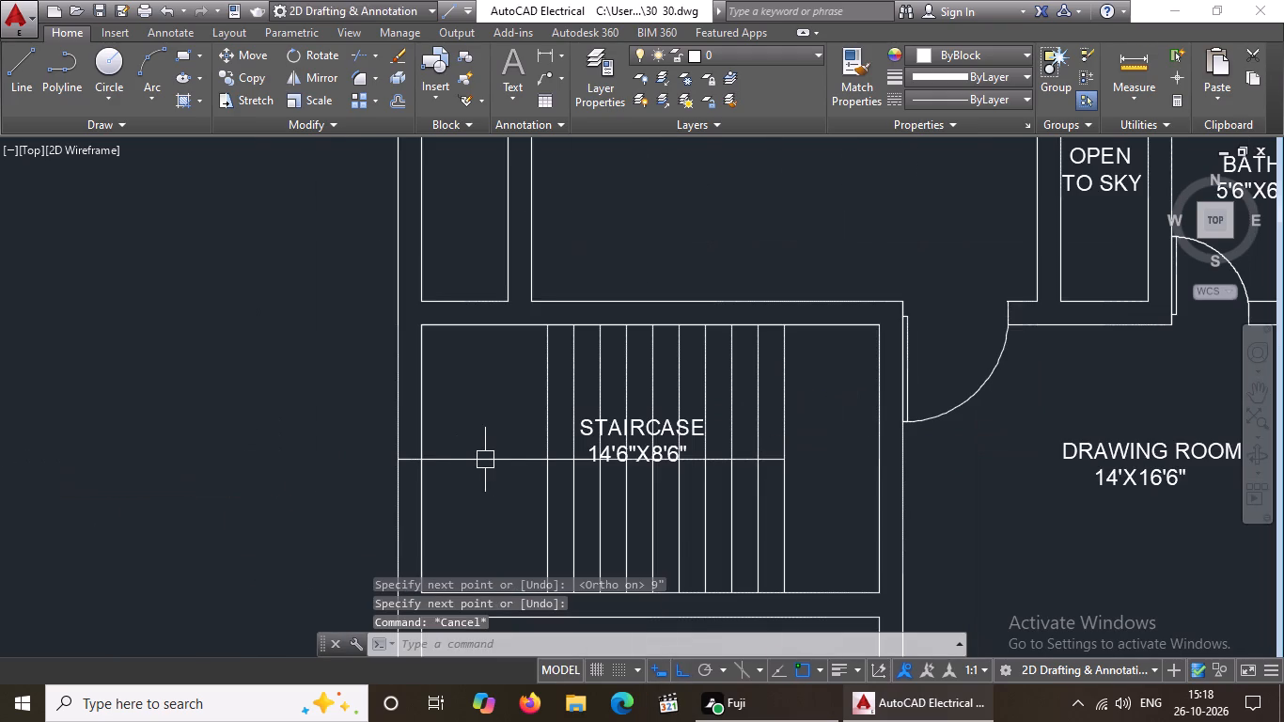
Offset the 9" line in the staircase's outer wall by 1' both above and below to mark the opening.
key("o")
key("Return")
key("2")
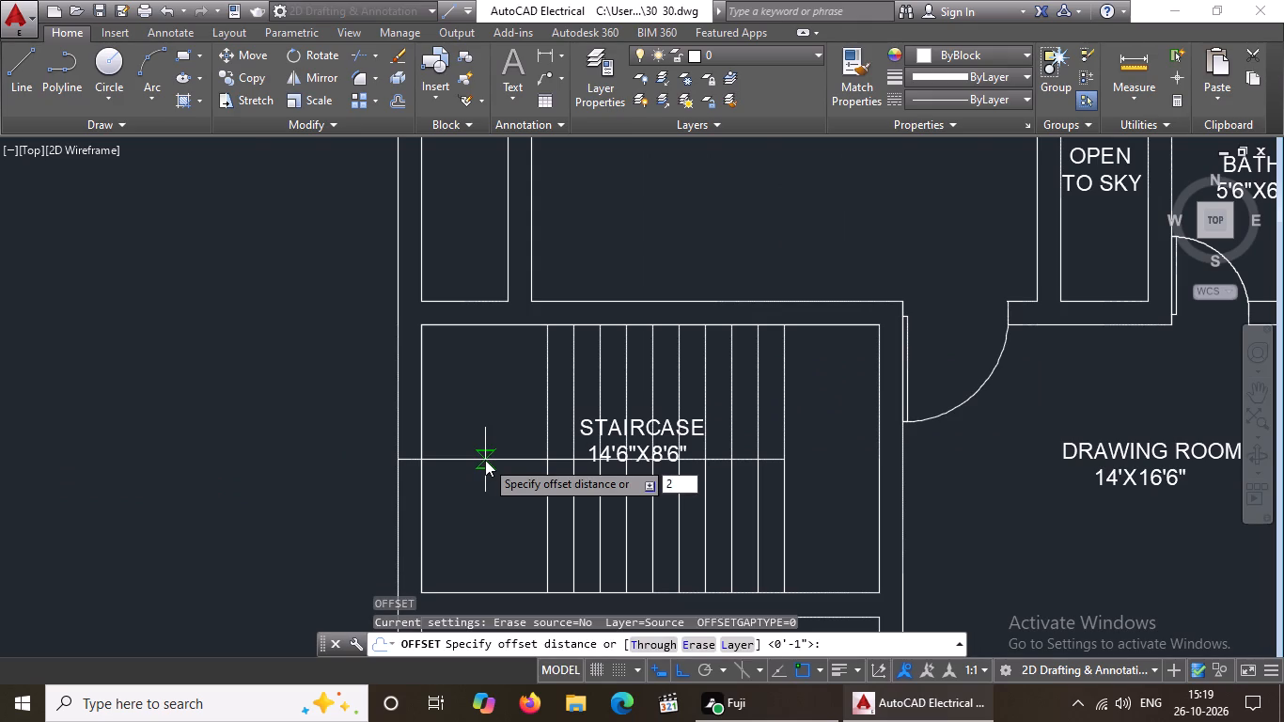
key("BackSpace")
type("1'")
key("Return")
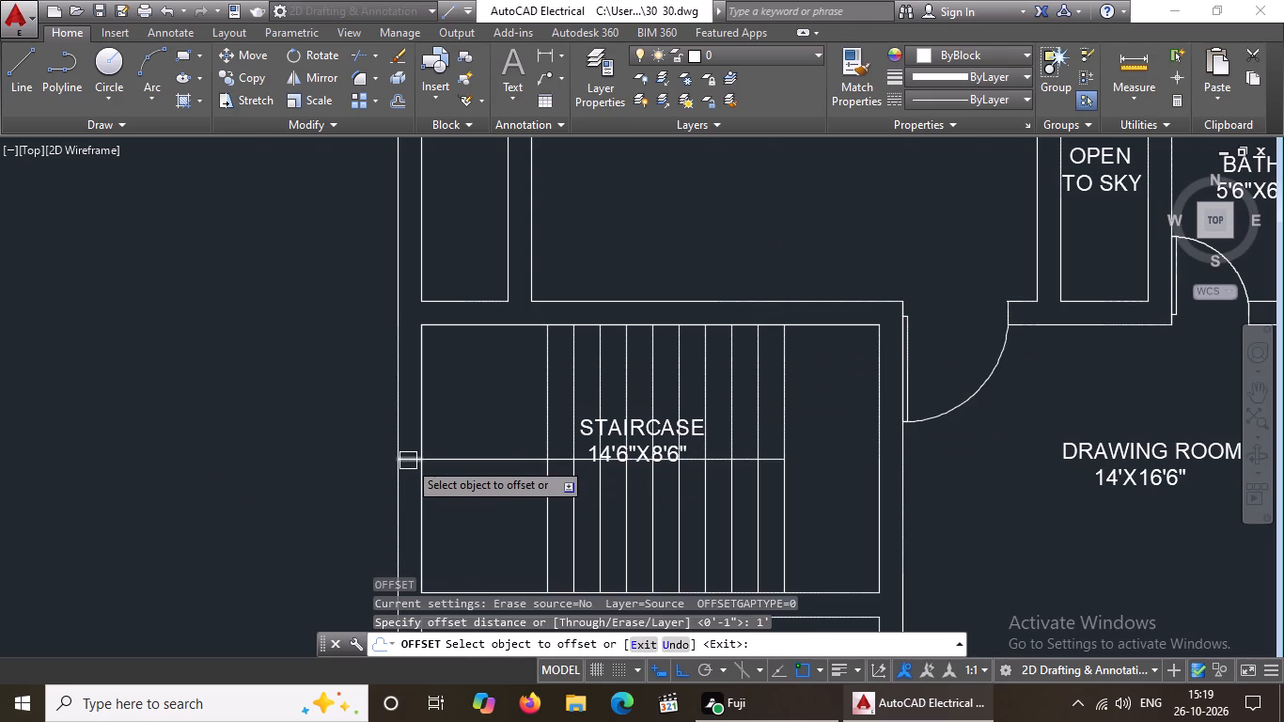
scroll(408, 461, "up", 2)
left_click_drag(408, 461, 414, 447)
left_click(421, 389)
left_click_drag(407, 457, 408, 470)
left_click(411, 554)
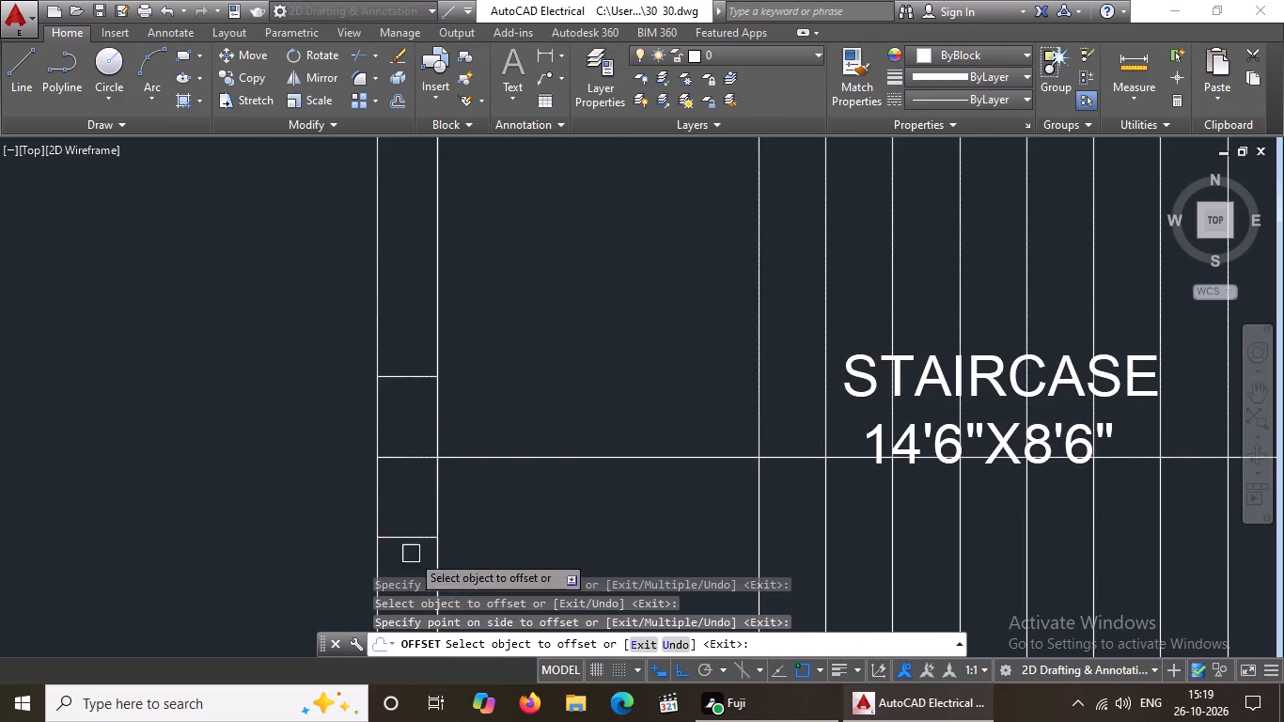
scroll(495, 399, "down", 4)
key("Escape")
Offset both opening lines in the staircase's outer wall outward by 2" to form the frame ends.
key("o")
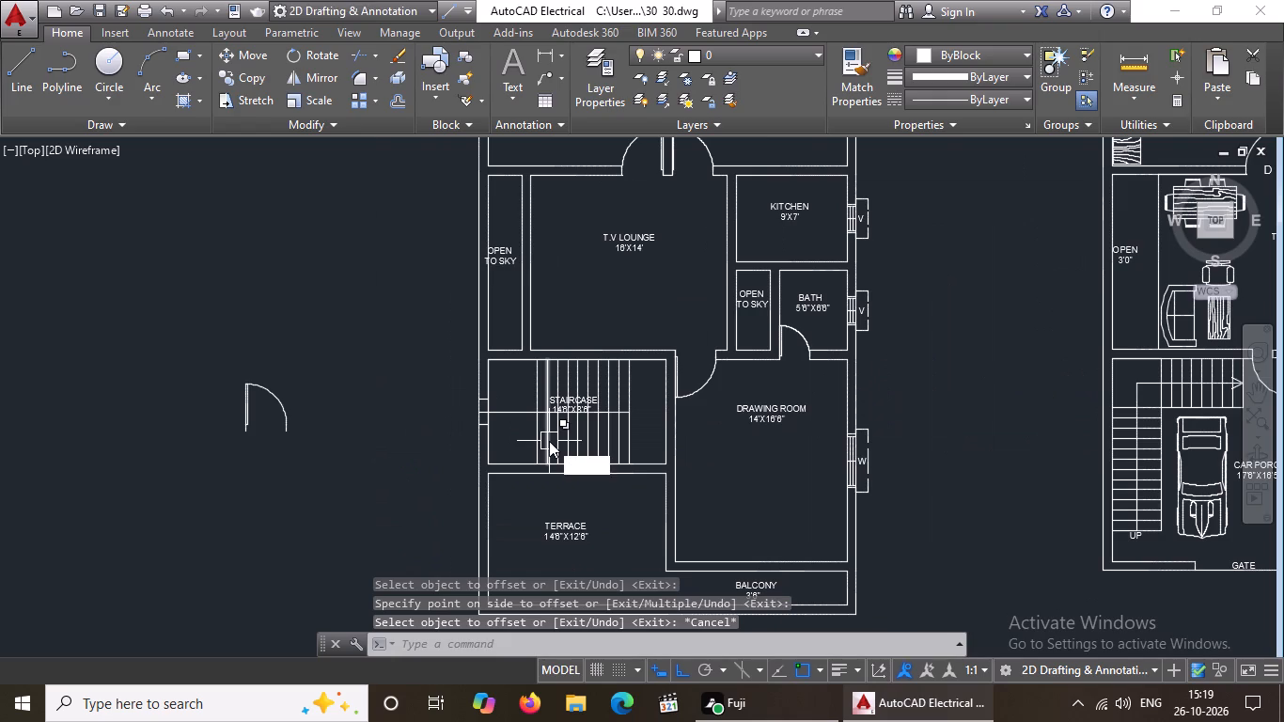
key("Return")
type("2\"")
key("Return")
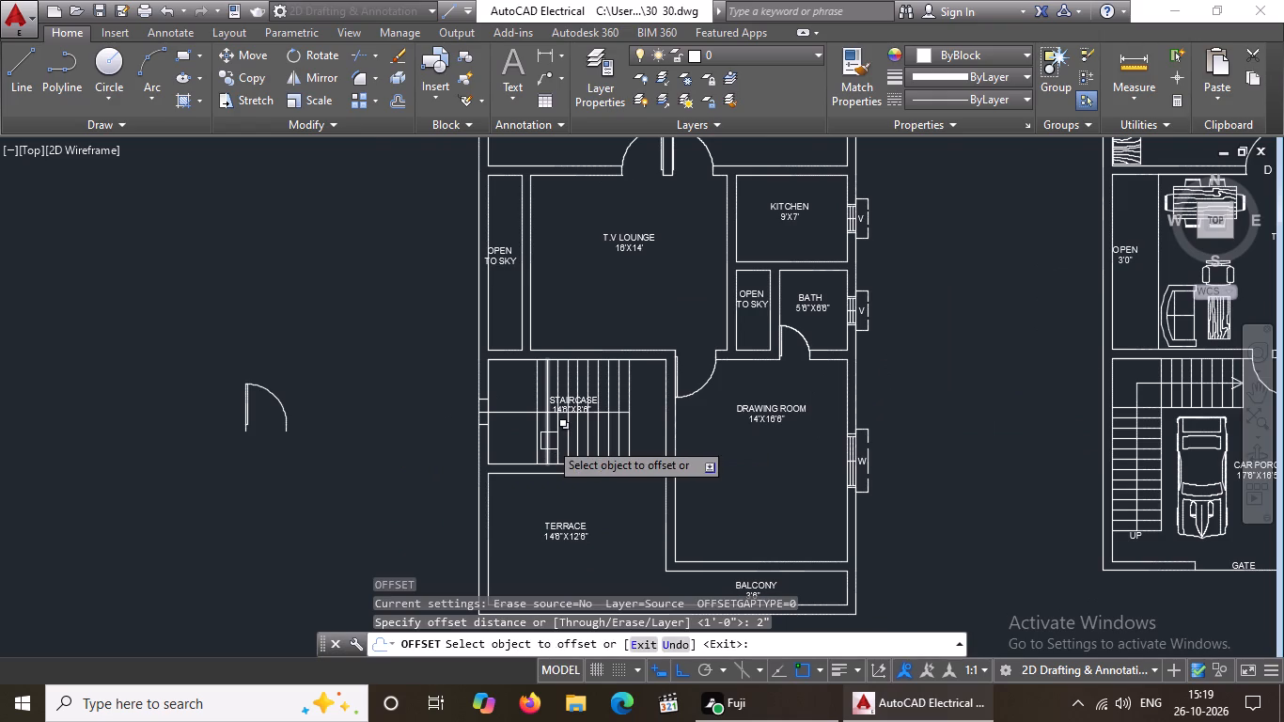
scroll(487, 405, "up", 4)
left_click(435, 385)
left_click(439, 356)
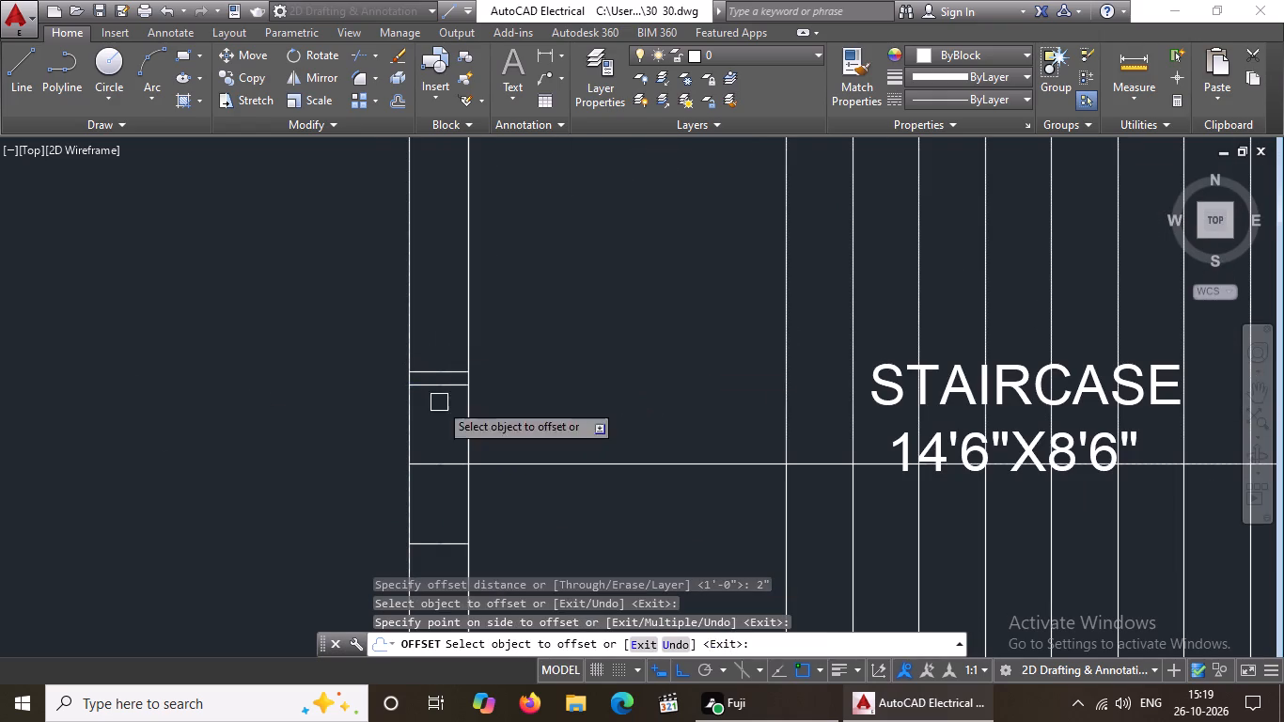
left_click(431, 539)
left_click(436, 575)
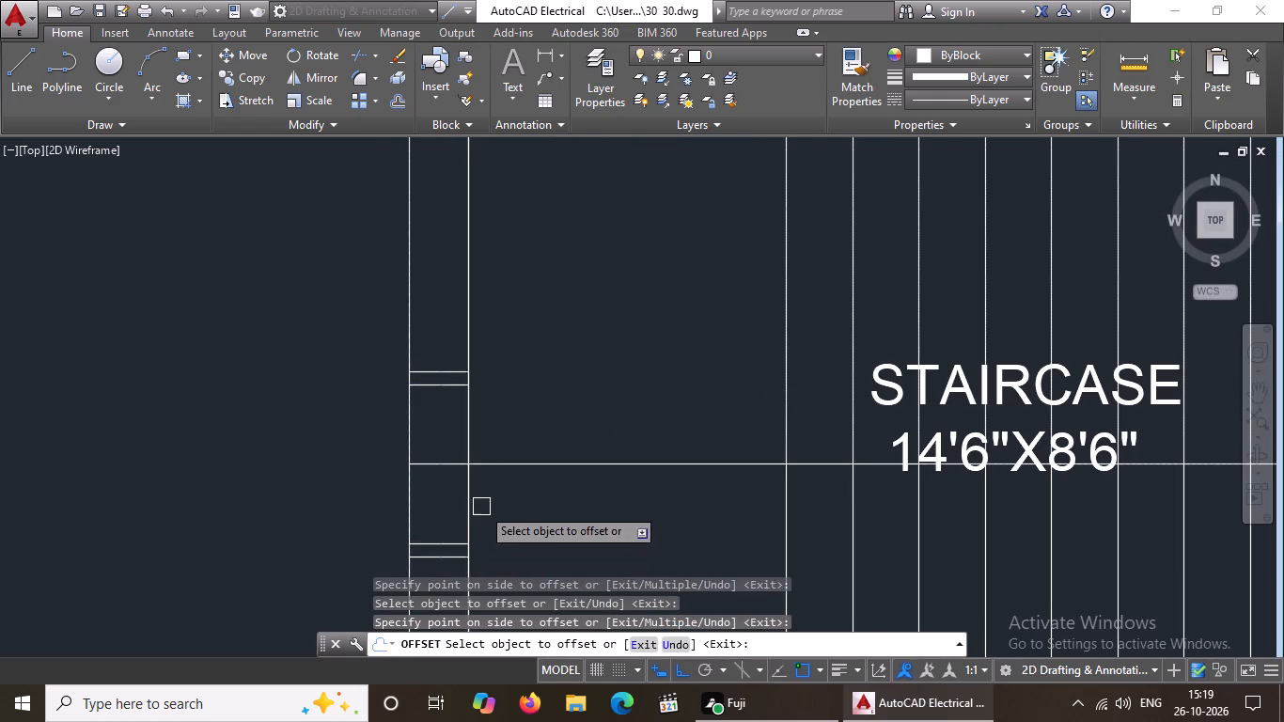
scroll(488, 505, "down", 1)
key("Escape")
Draw a vertical centre line between the midpoints of the two inner frame lines of the staircase opening.
key("l")
key("Return")
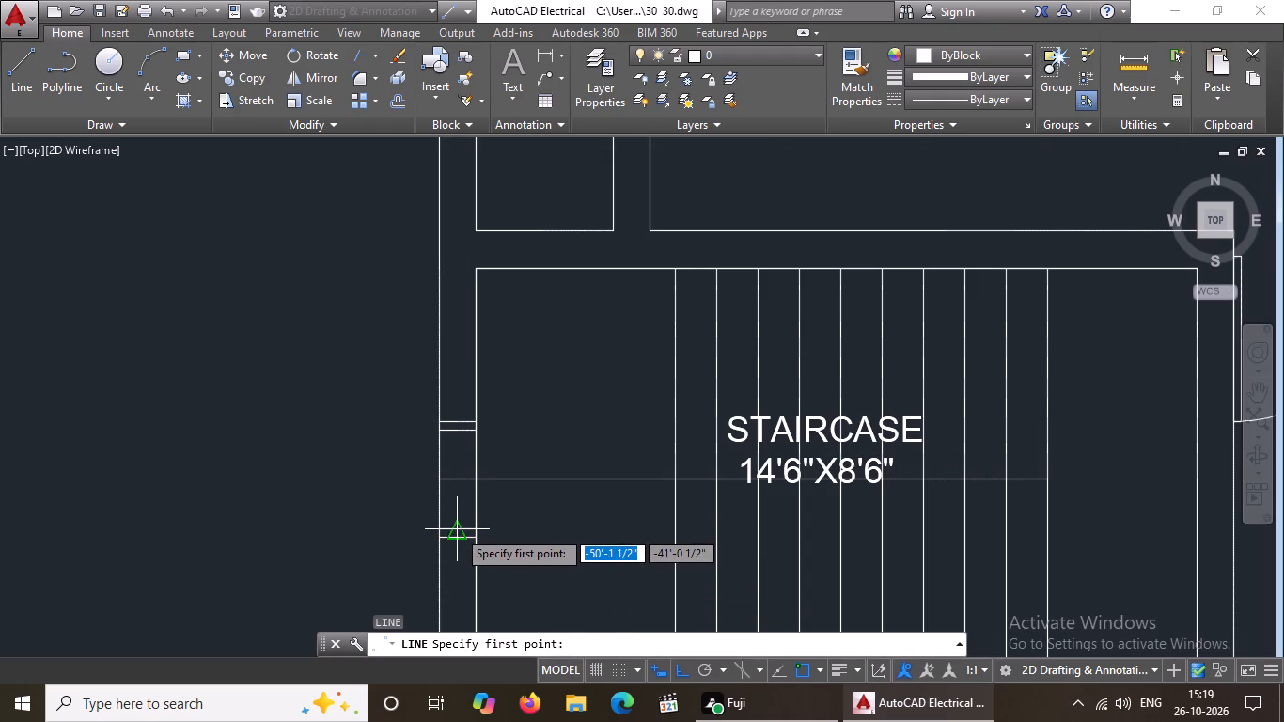
left_click(458, 529)
left_click(458, 428)
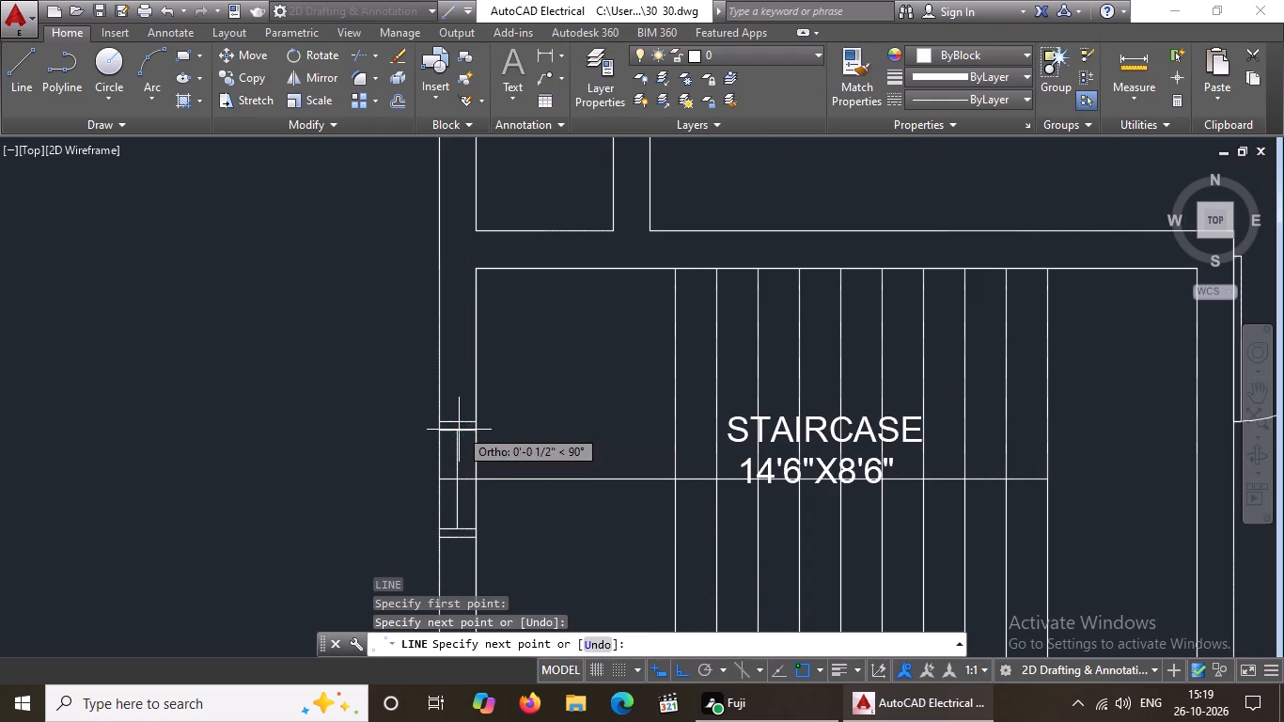
key("Escape")
Offset the opening's vertical centre line by 1" to both sides to form the glazing lines.
key("o")
key("Return")
key("1")
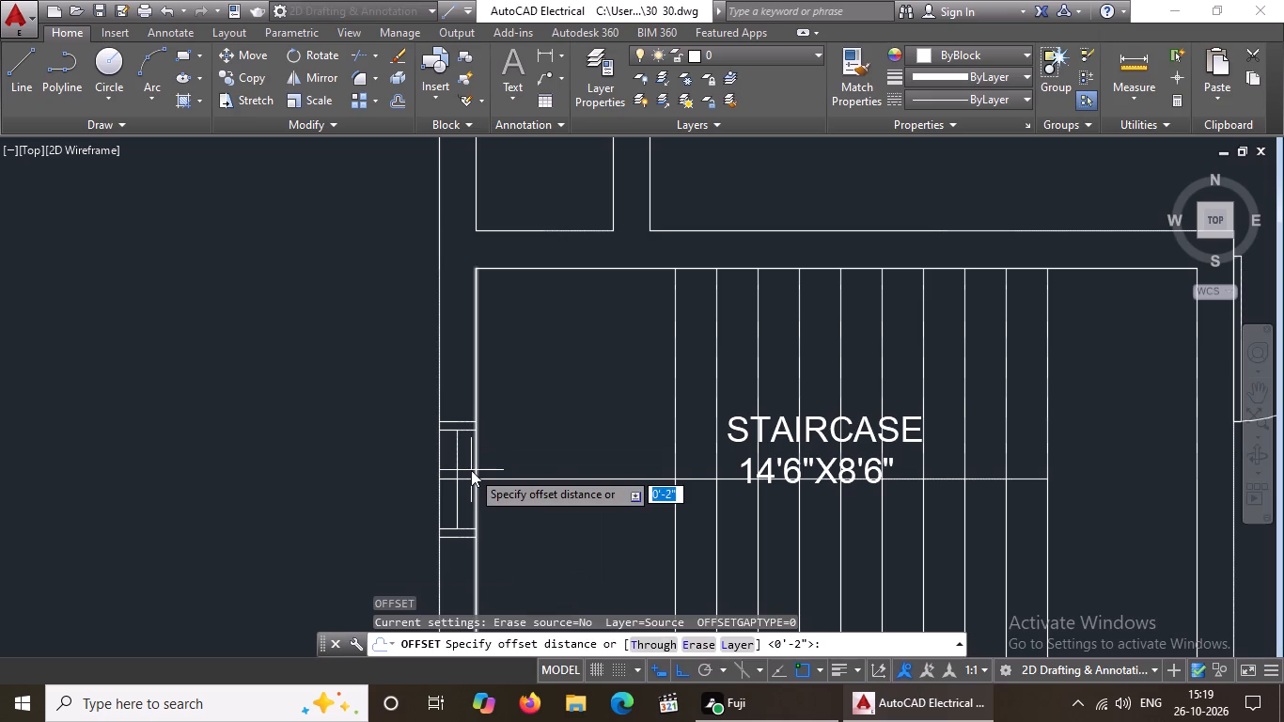
key("shift+quotedbl")
key("Return")
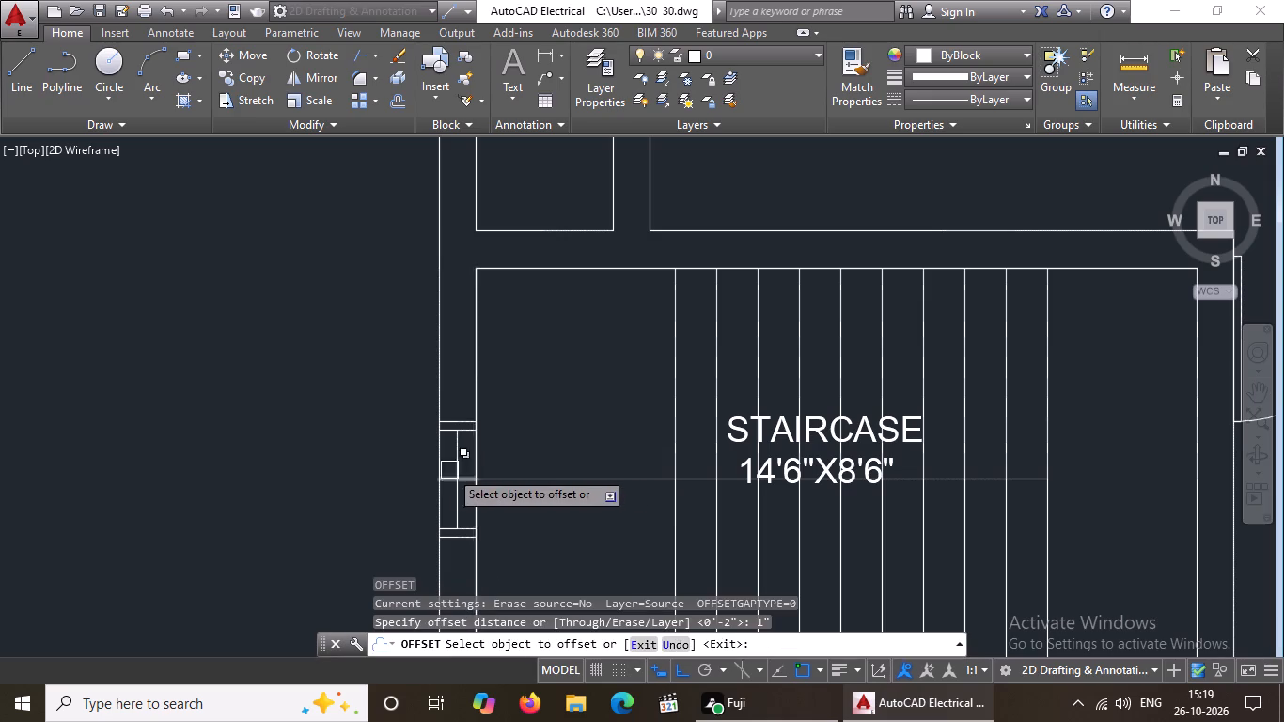
scroll(450, 467, "up", 3)
left_click_drag(468, 447, 451, 454)
left_click_drag(378, 483, 390, 479)
left_click_drag(470, 440, 487, 434)
left_click(541, 427)
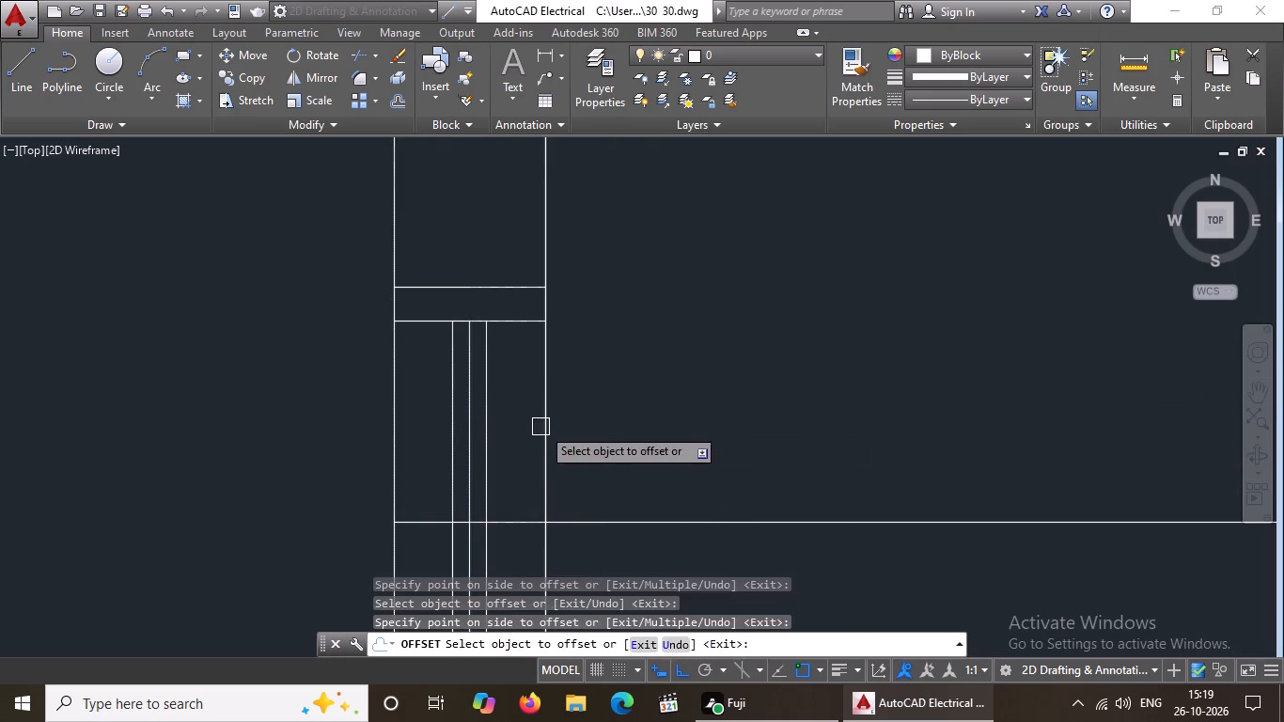
key("Escape")
Delete the original vertical centre line between the two glazing lines of the staircase opening.
left_click(464, 438)
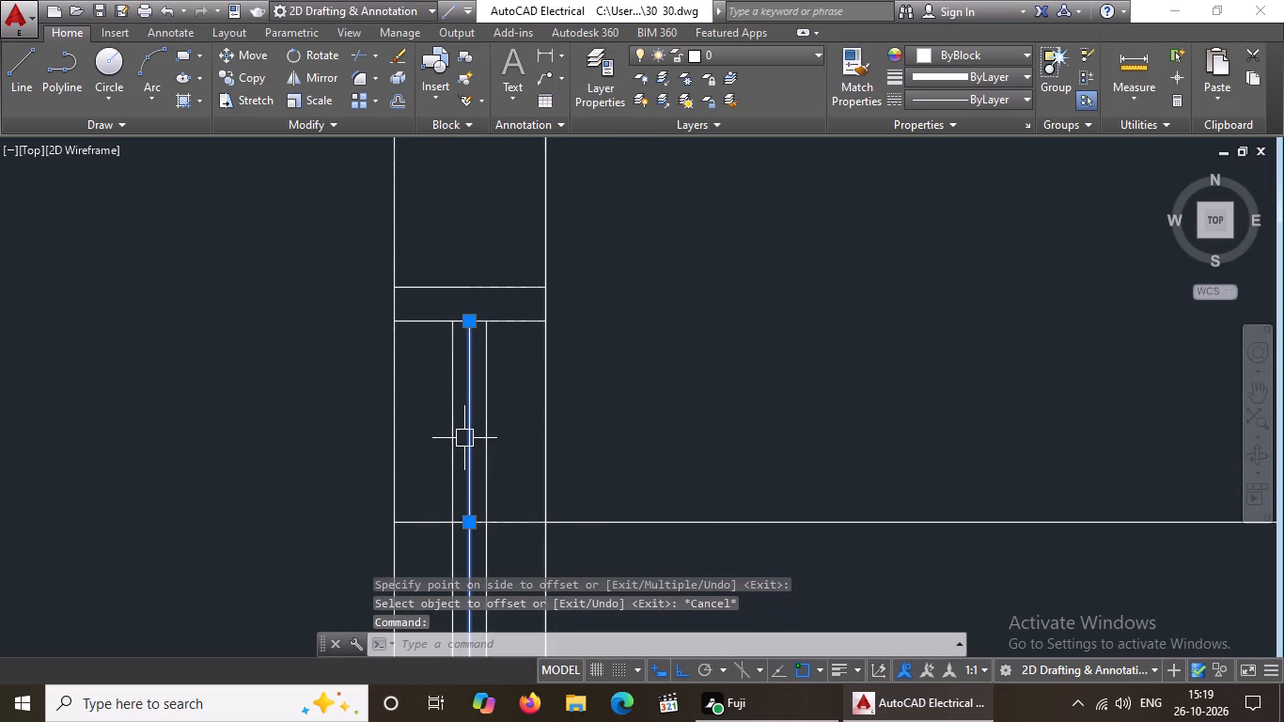
key("Delete")
scroll(469, 442, "down", 4)
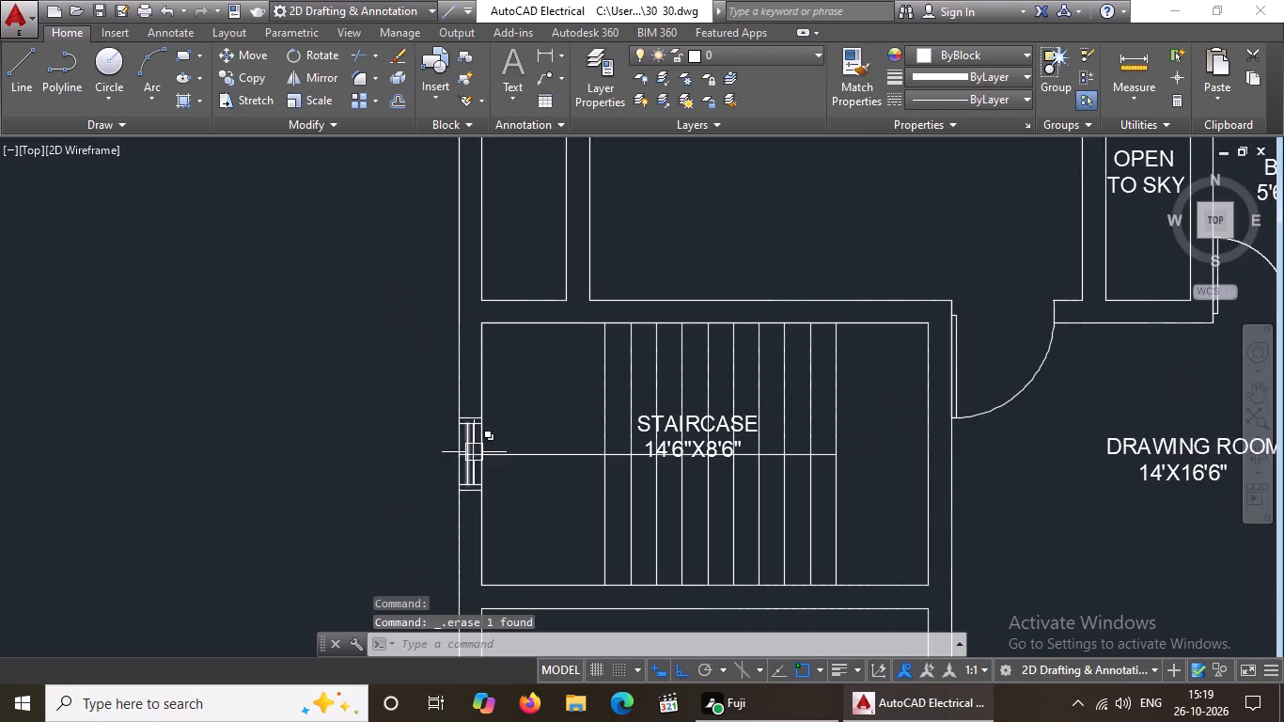
scroll(476, 452, "down", 3)
key("Escape")
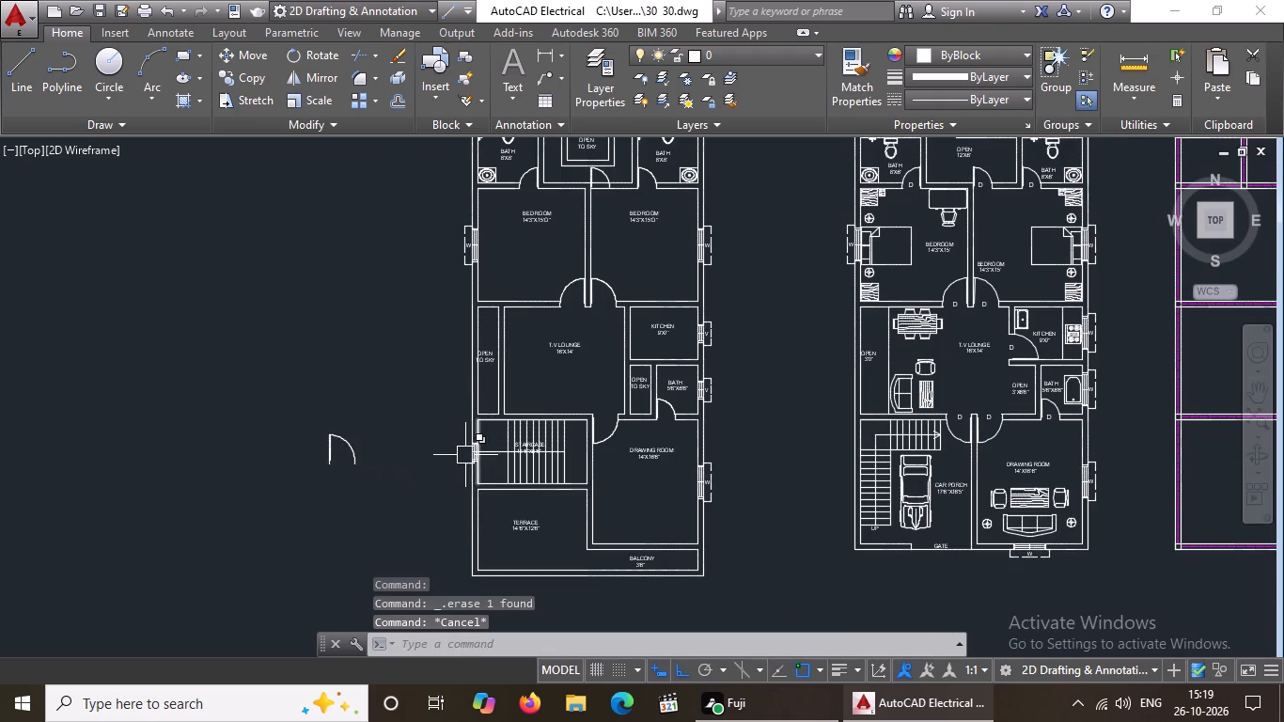
Draw the sunshade's upper edge from the opening's upper outer corner: 5" up along the wall, 1' outward.
scroll(466, 454, "up", 5)
key("l")
key("Return")
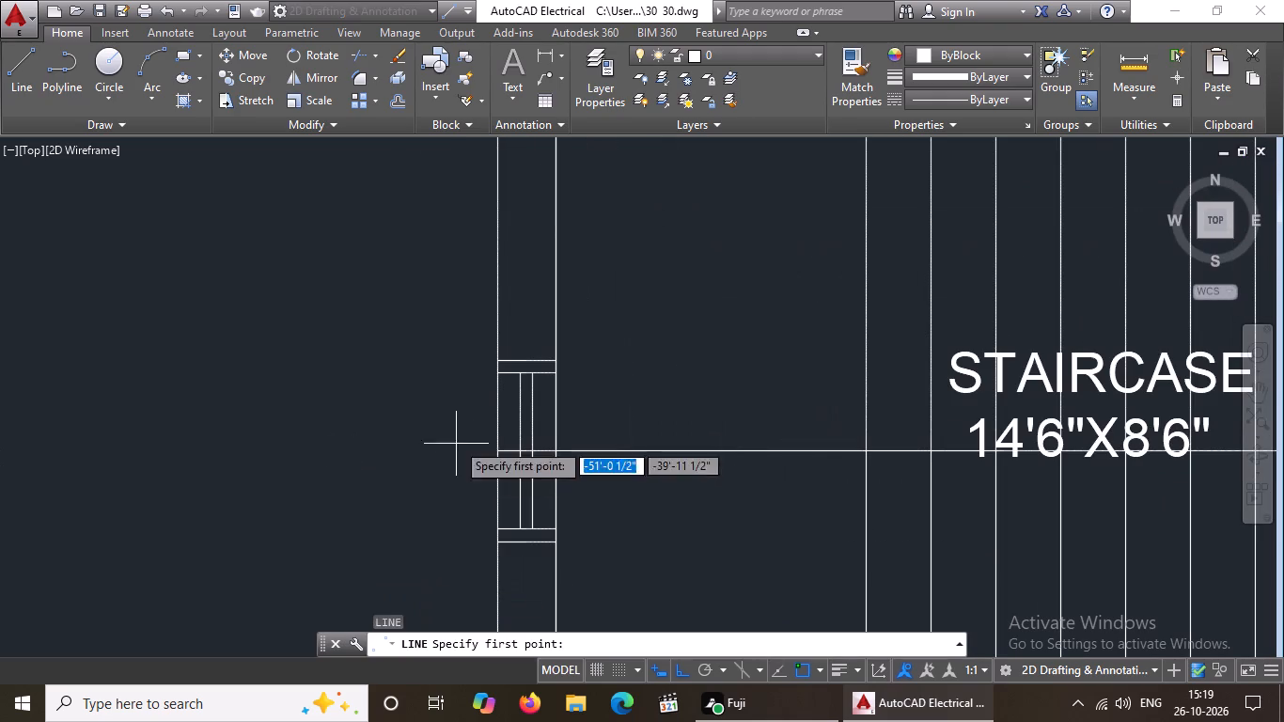
left_click(497, 360)
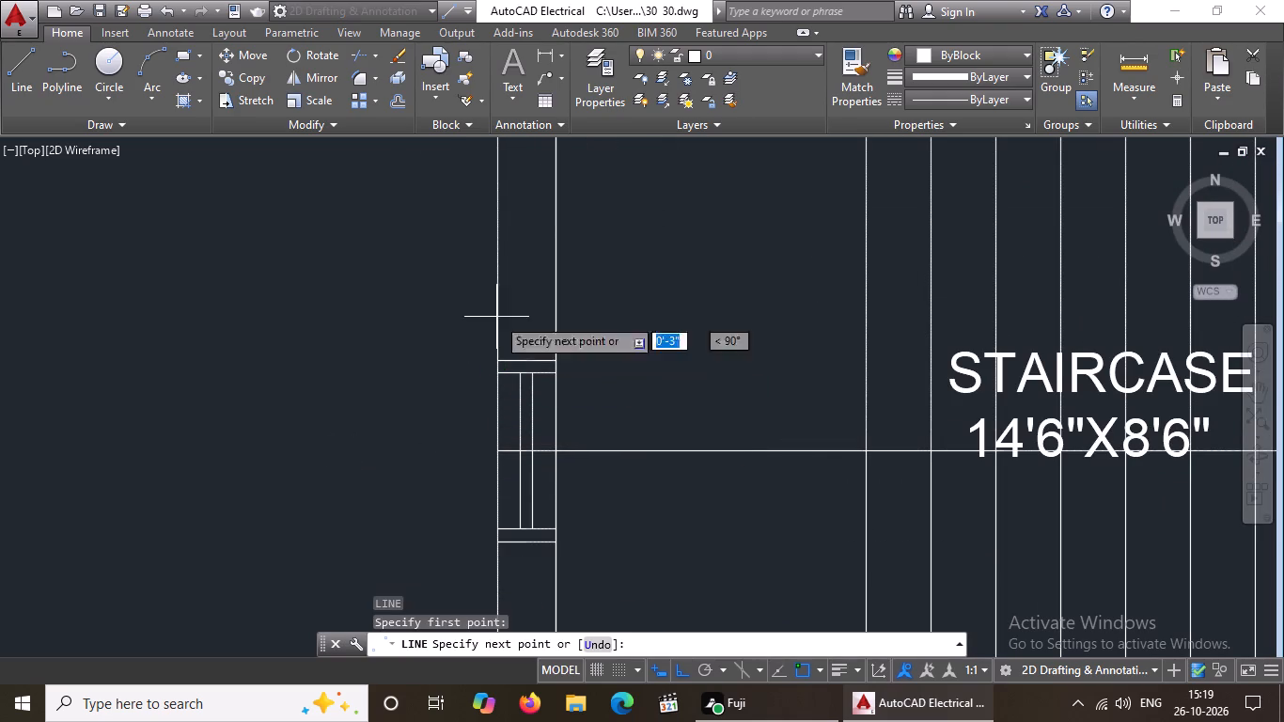
type("5\"")
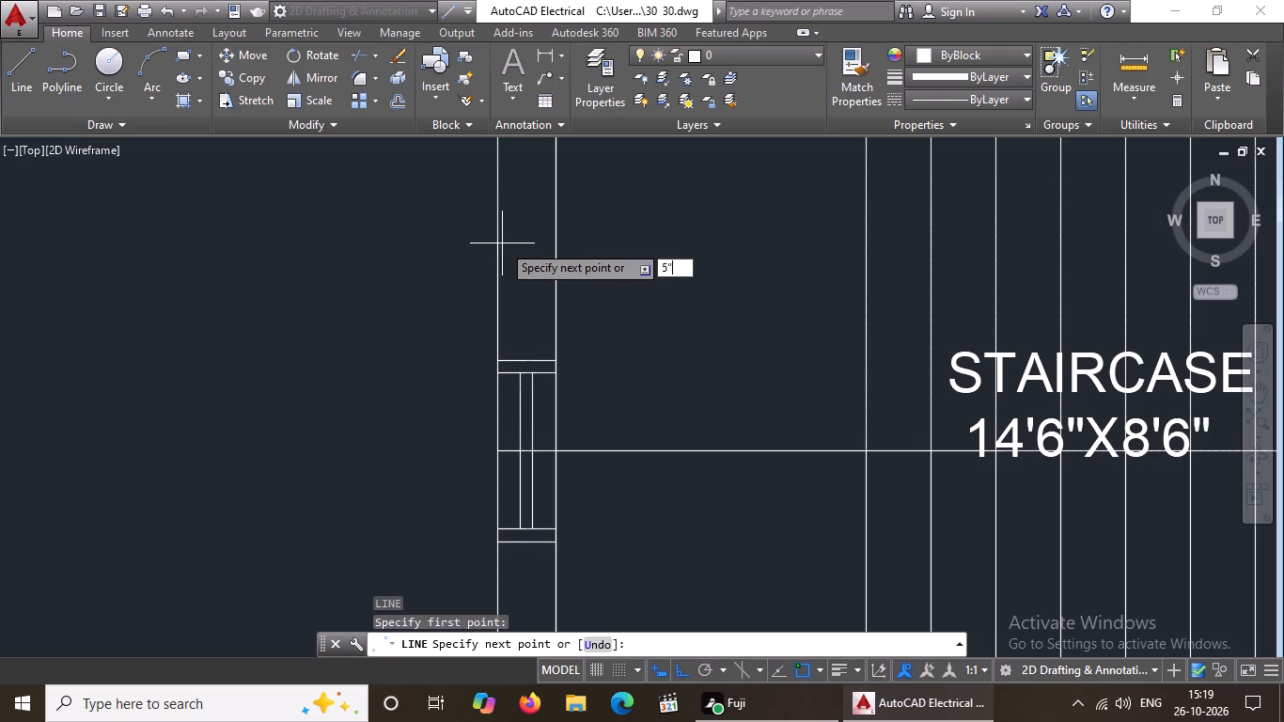
key("Return")
type("1'")
key("Return")
key("Return")
scroll(433, 320, "down", 2)
Draw the rest of the staircase sunshade from the opening's lower outer corner: 5" down, 1' outward, up to the upper edge's outer end.
scroll(439, 430, "up", 2)
key("l")
key("Return")
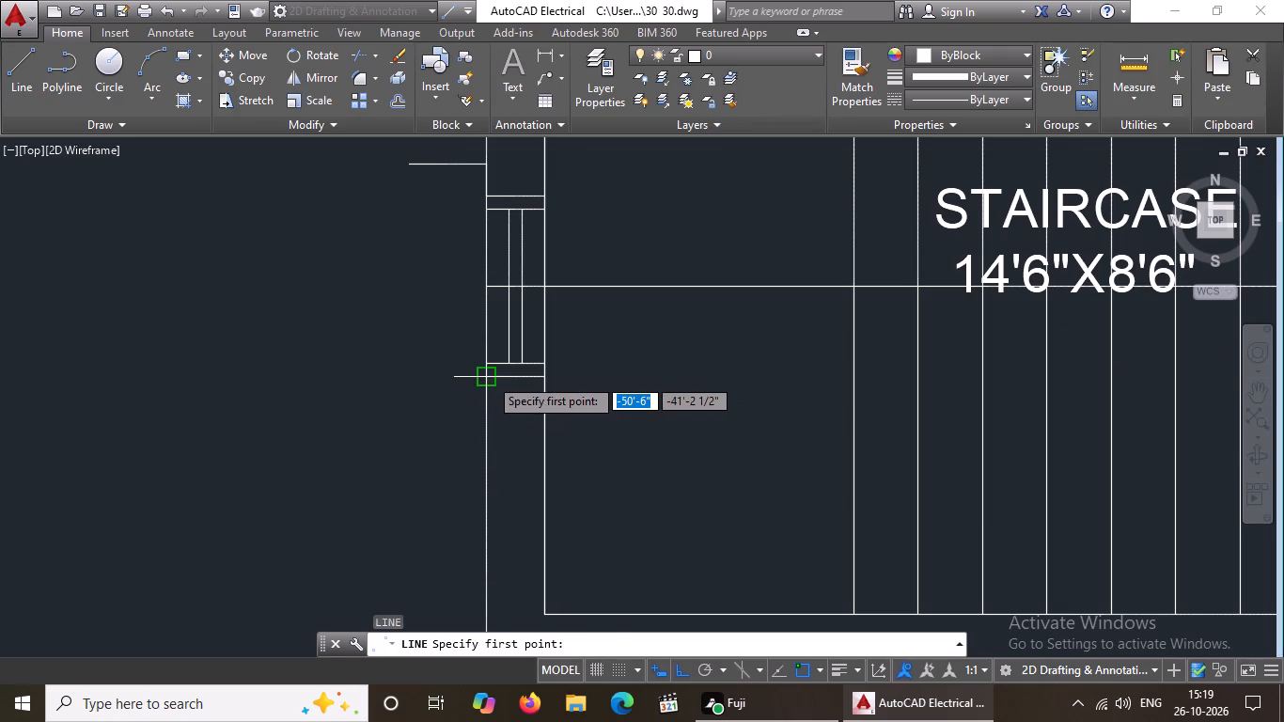
left_click_drag(490, 376, 490, 390)
type("5\"")
key("Return")
type("1'")
key("Return")
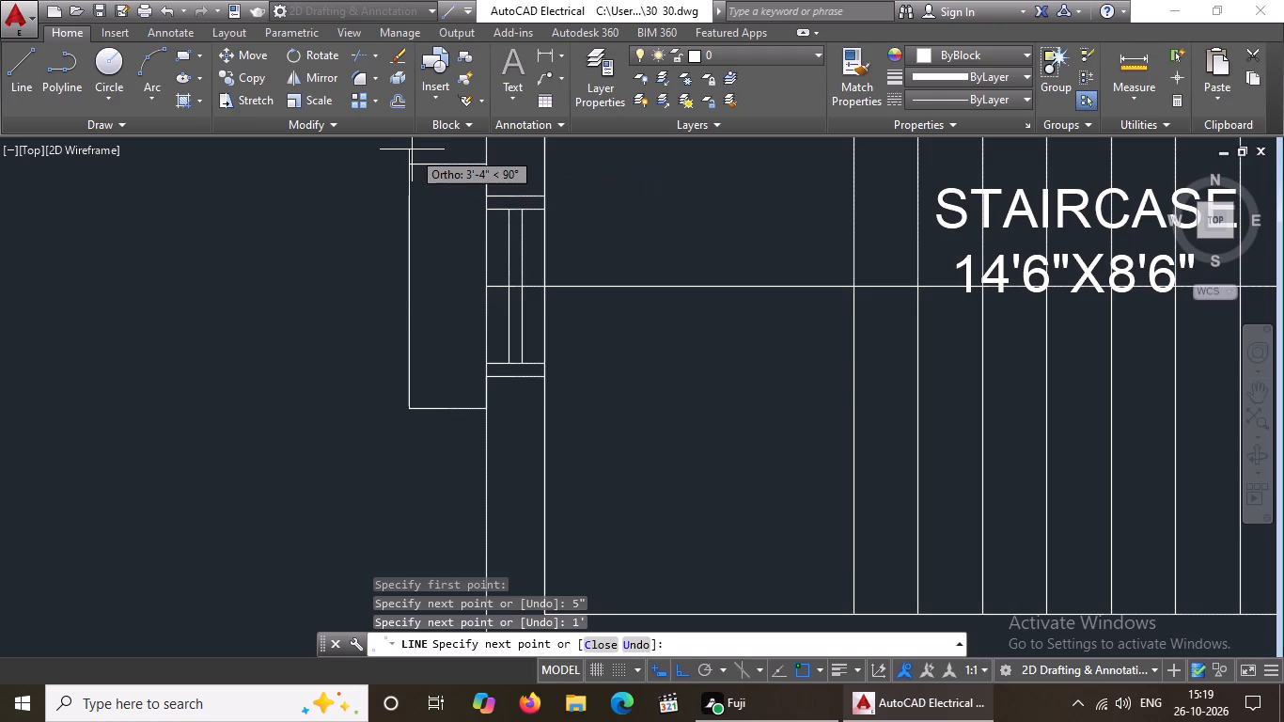
left_click(411, 160)
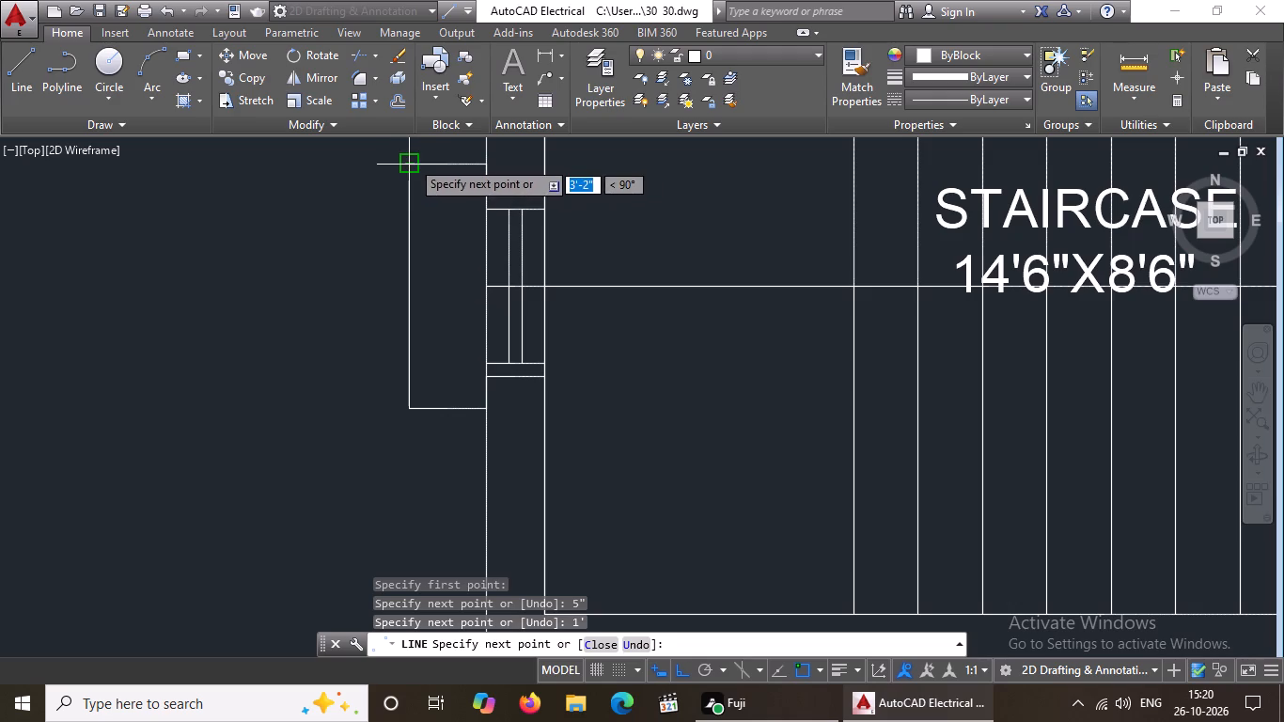
key("Escape")
Change all the staircase sunshade outline lines to the dashed ACAD linetype.
scroll(421, 290, "down", 3)
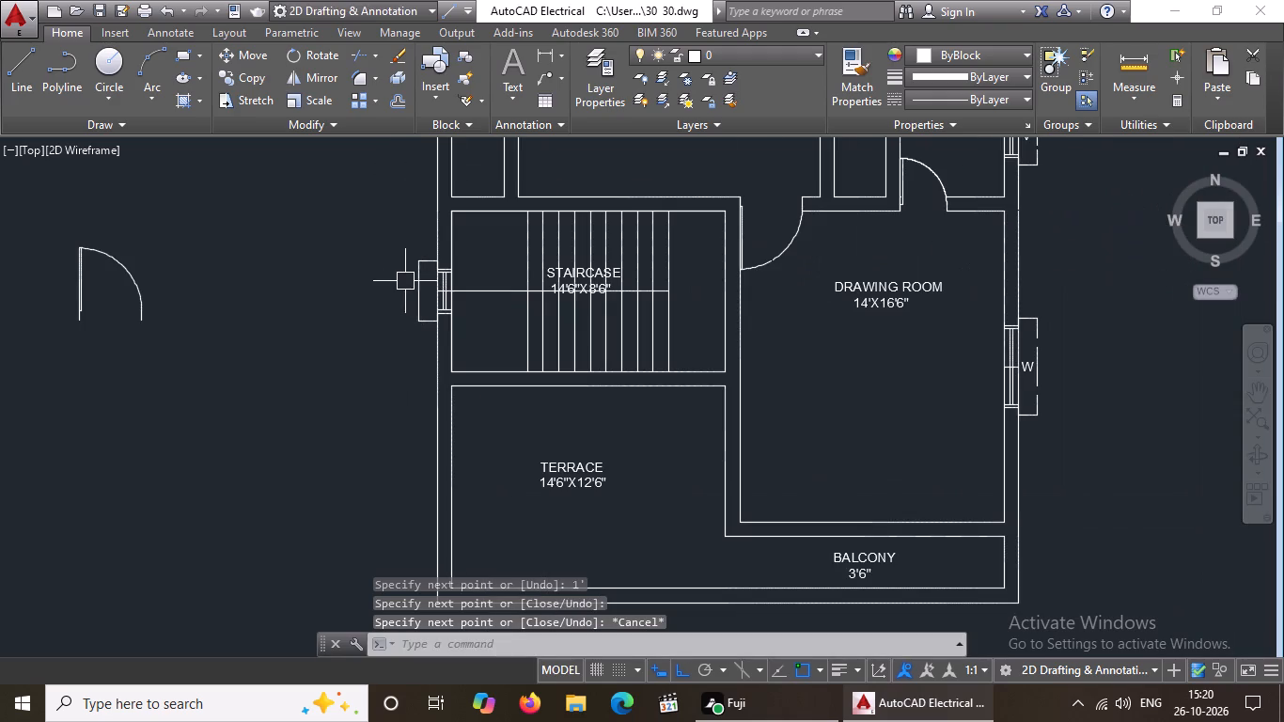
middle_click_drag(413, 335, 413, 441)
scroll(416, 414, "up", 3)
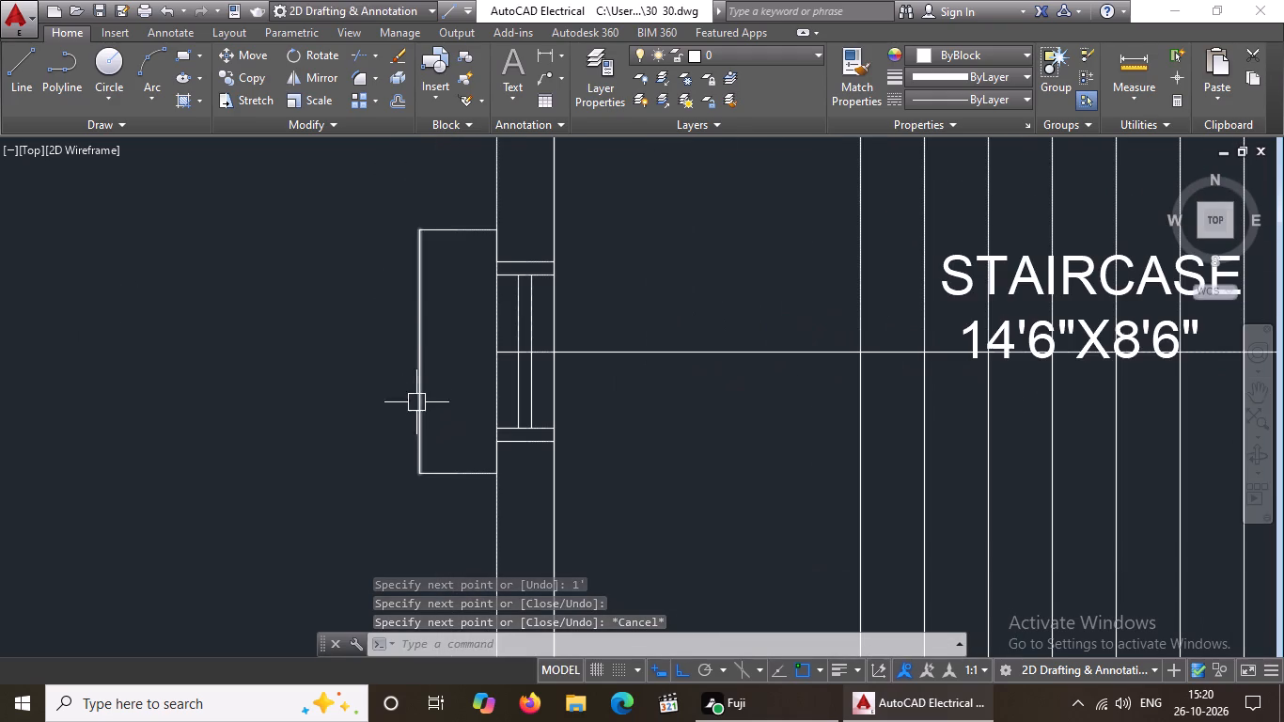
left_click_drag(362, 197, 373, 212)
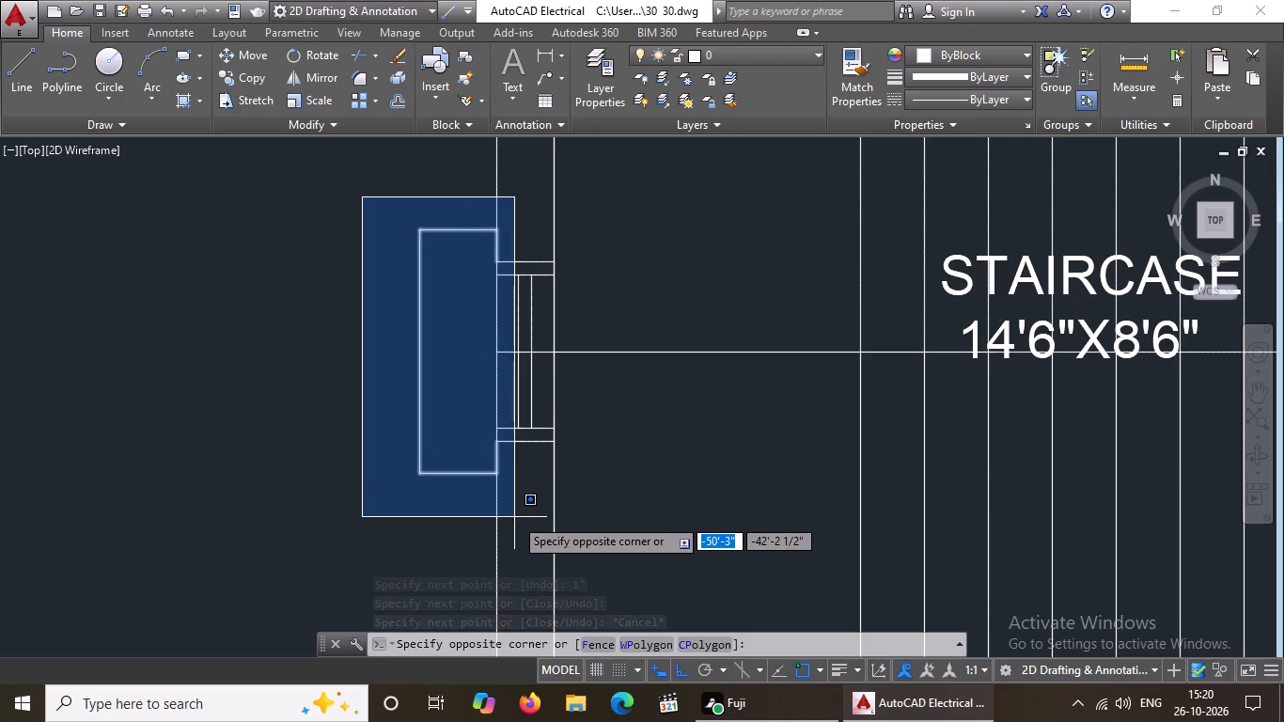
left_click(506, 521)
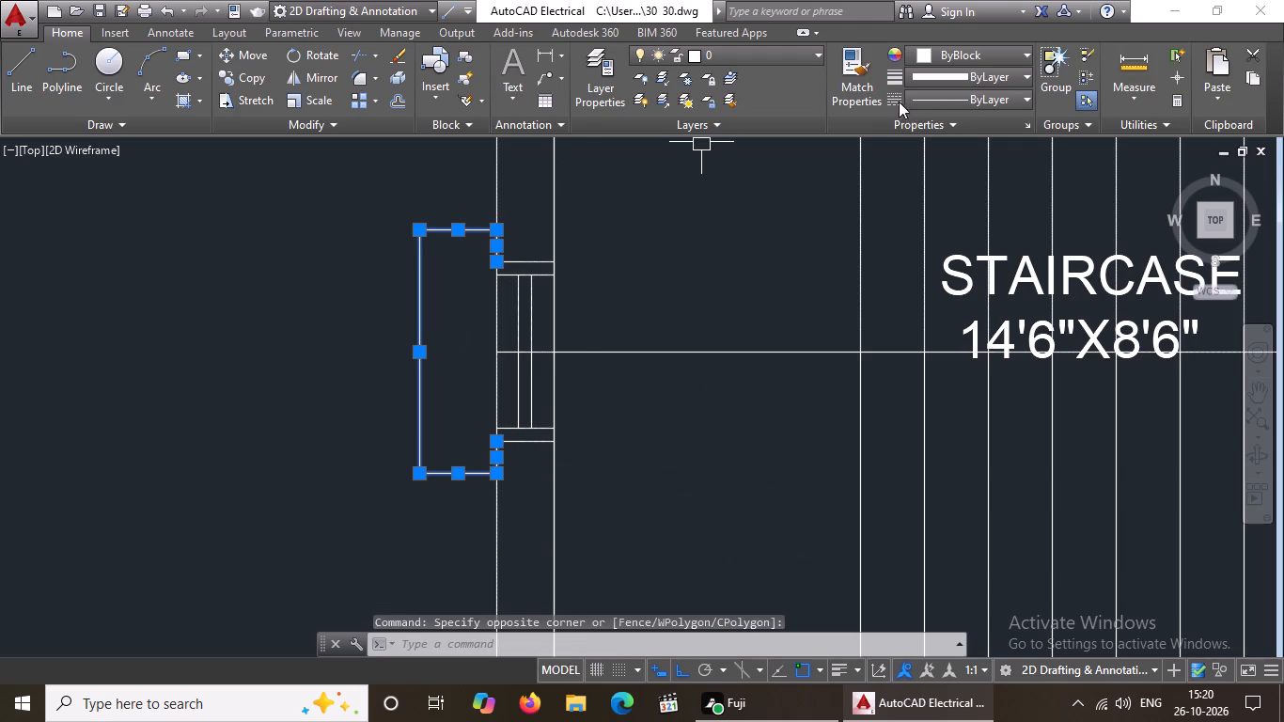
left_click(925, 97)
left_click(936, 170)
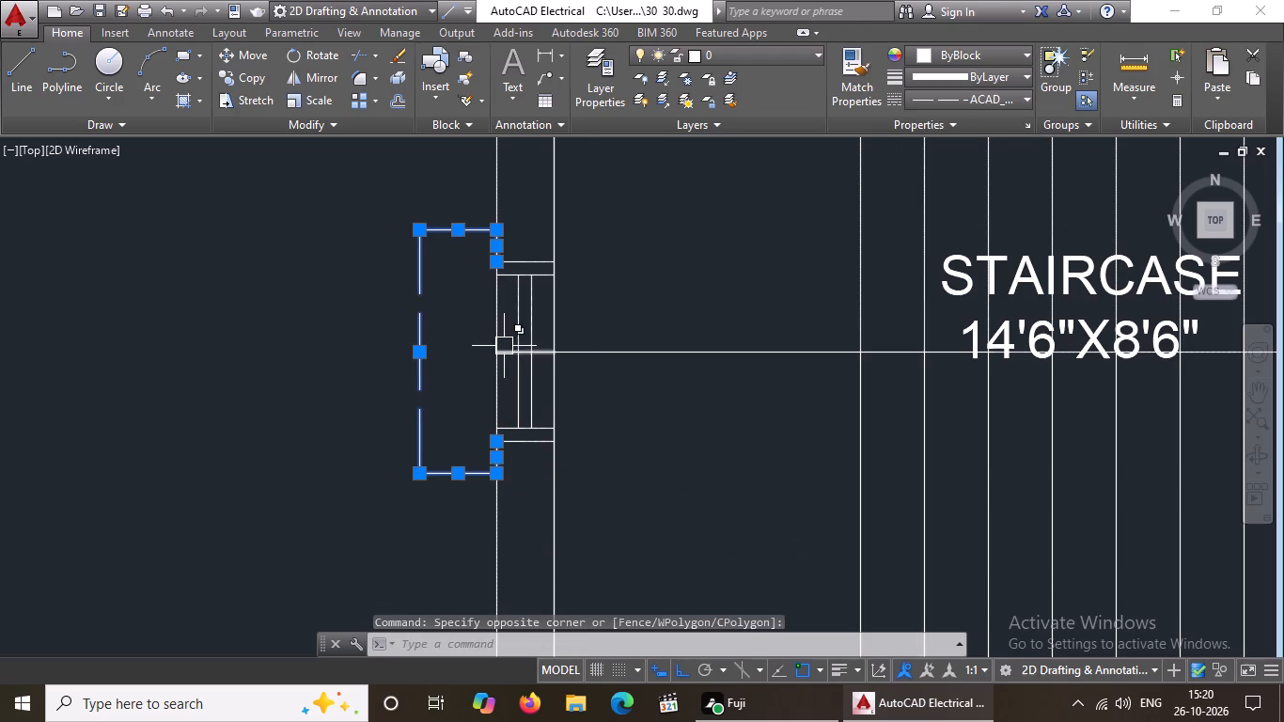
scroll(507, 338, "down", 5)
key("Escape")
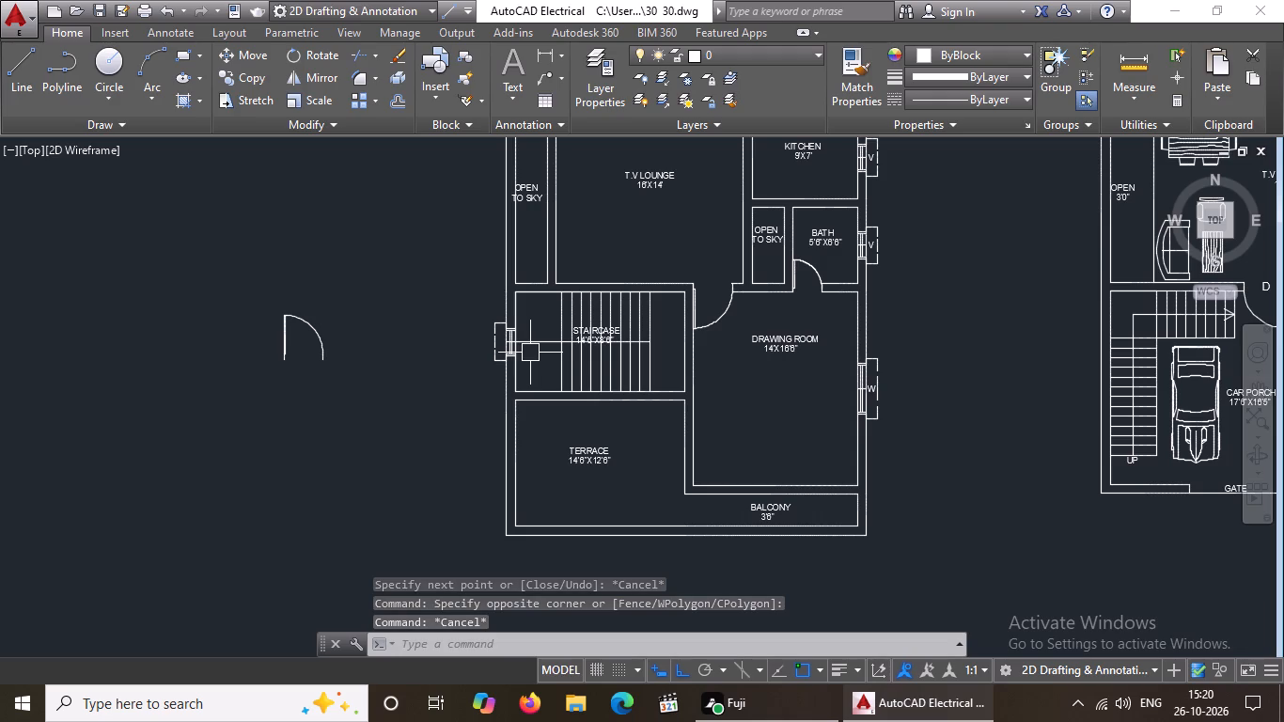
Copy the V label from the west top bath's ventilator into the staircase opening's sunshade, with Ortho turned off.
scroll(548, 347, "down", 3)
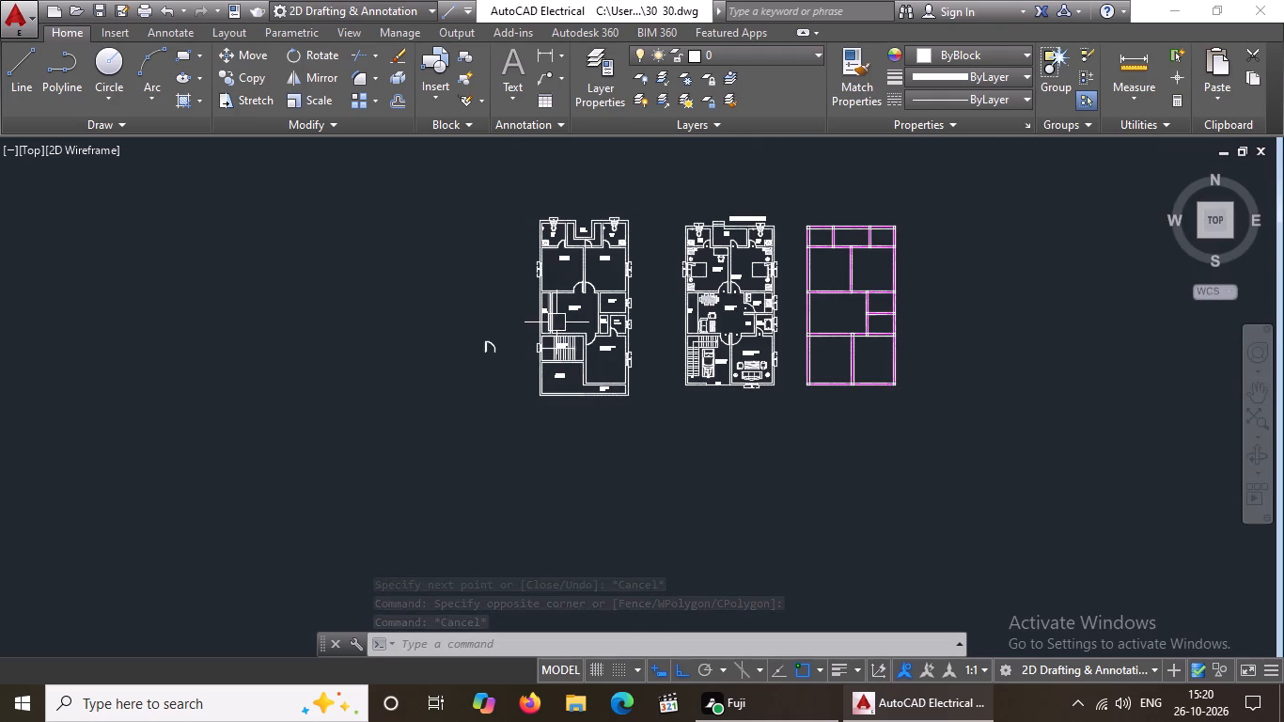
scroll(659, 337, "up", 2)
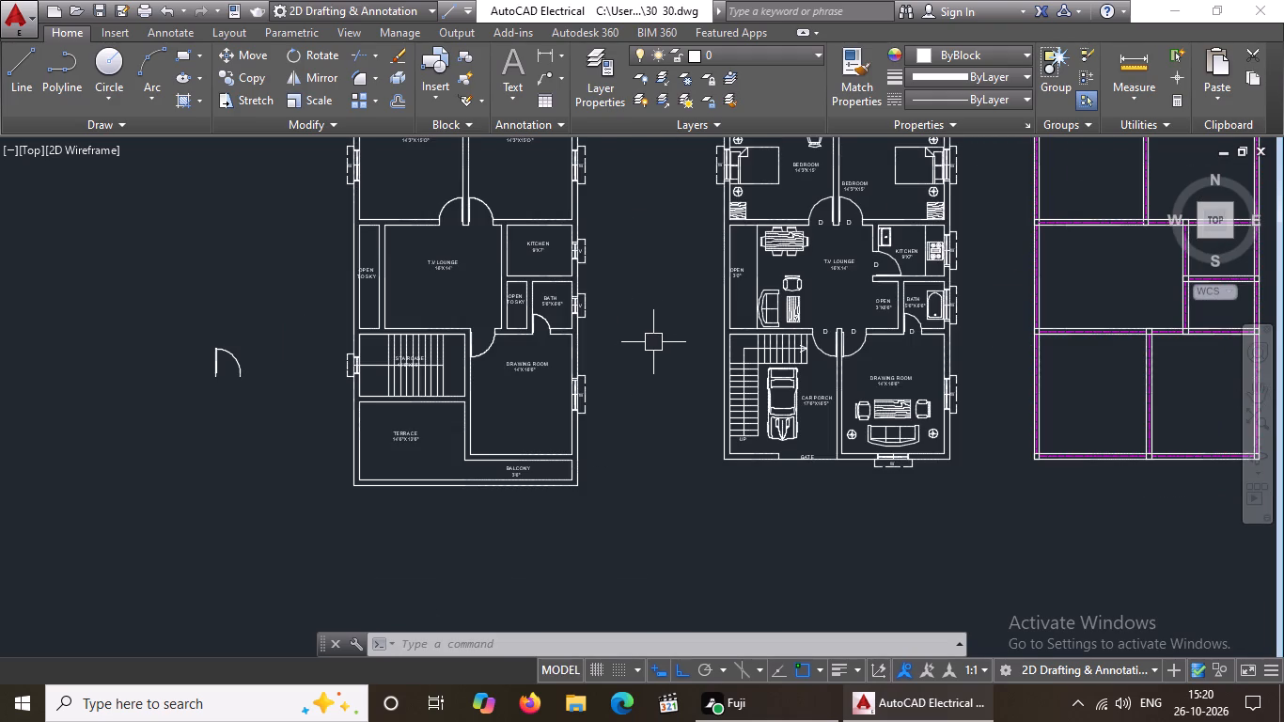
scroll(431, 406, "up", 1)
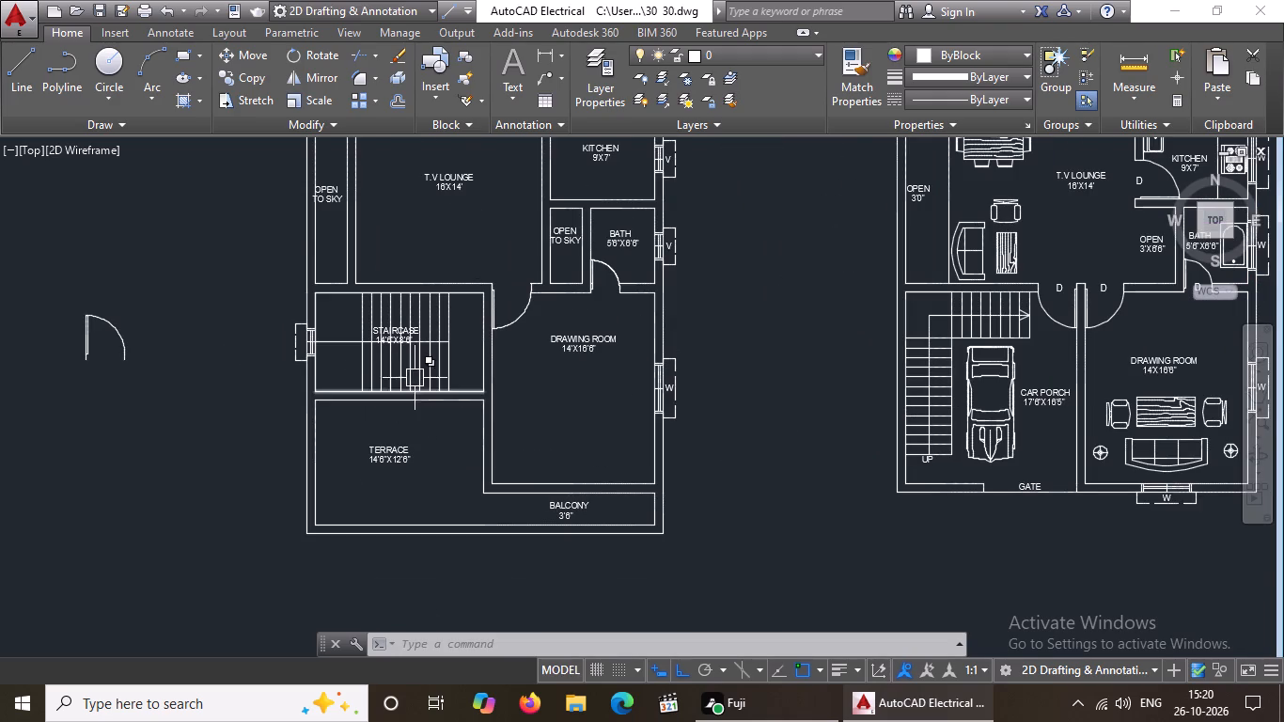
scroll(426, 358, "up", 1)
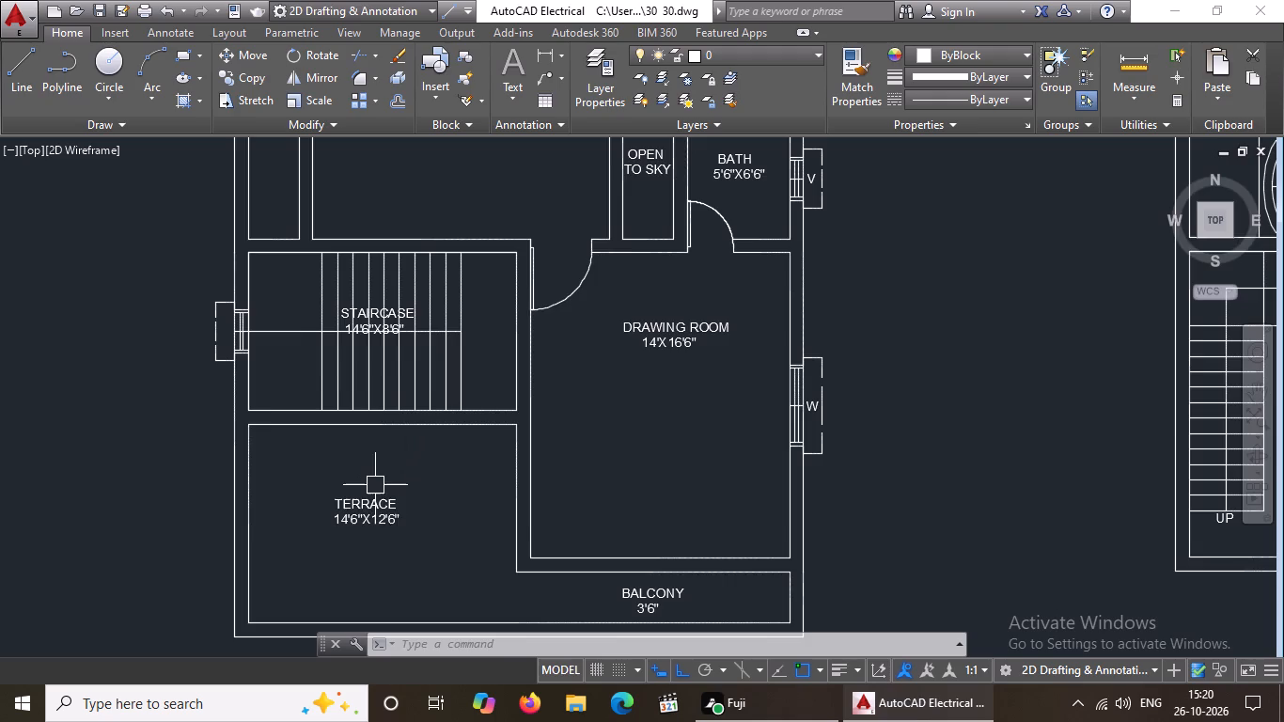
scroll(375, 485, "down", 1)
middle_click_drag(509, 479, 483, 604)
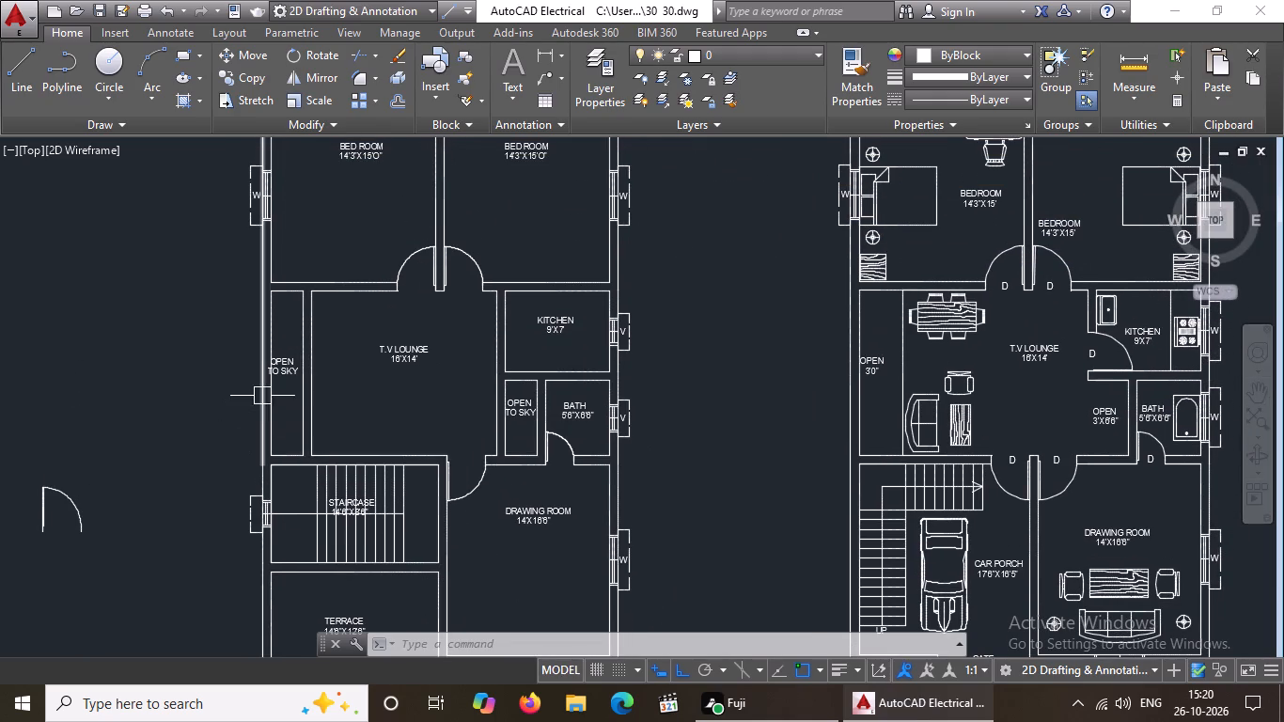
scroll(264, 395, "down", 2)
scroll(284, 242, "up", 6)
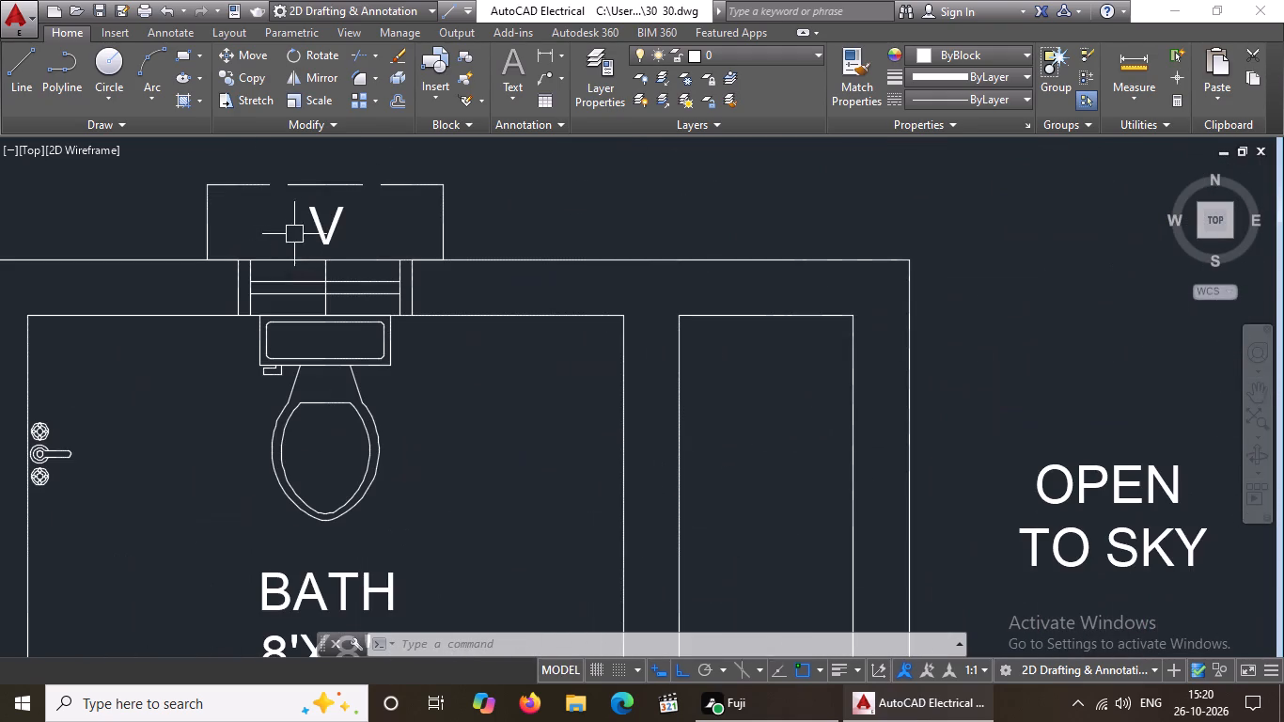
left_click(316, 222)
left_click_drag(239, 71, 243, 81)
left_click(326, 225)
scroll(325, 224, "down", 2)
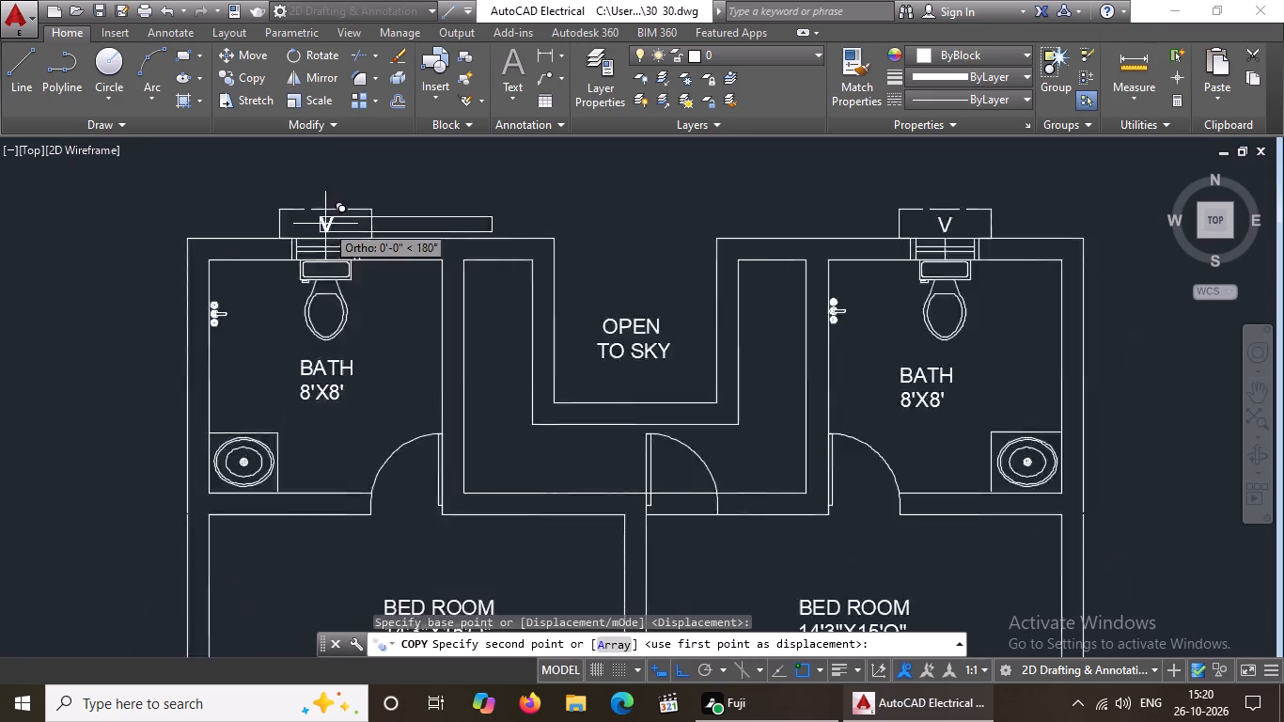
scroll(325, 224, "down", 2)
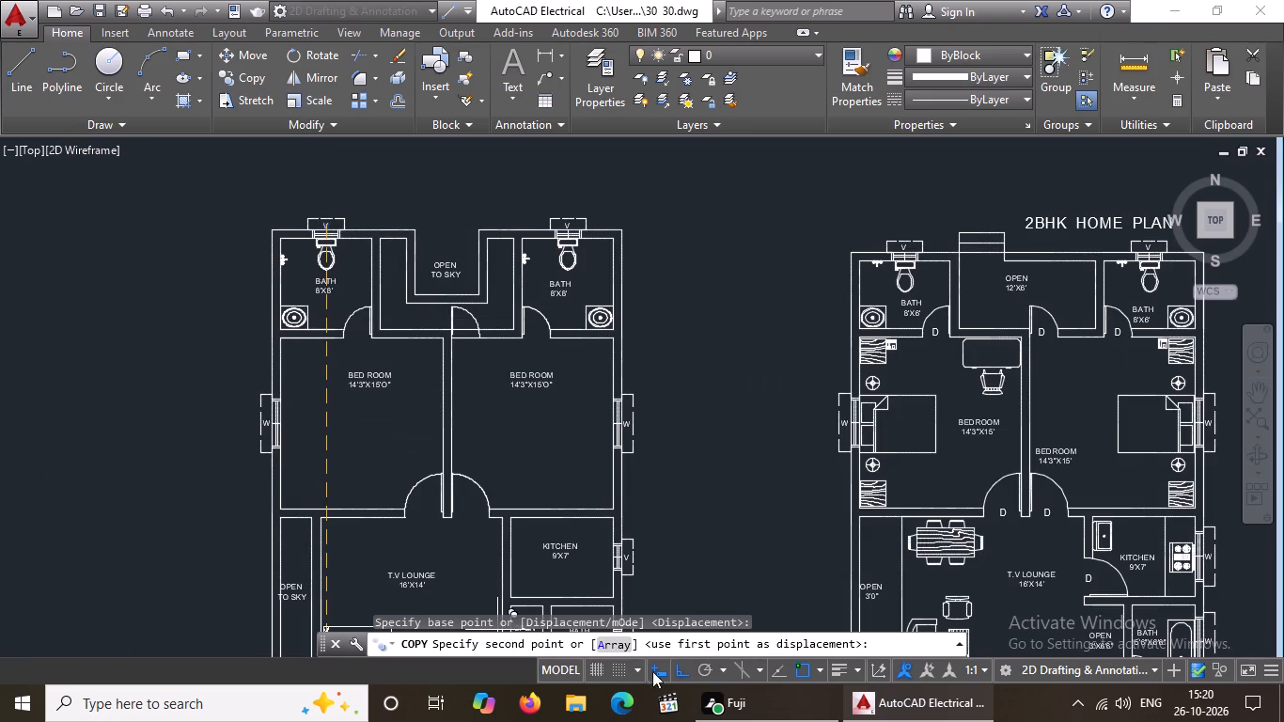
left_click(683, 671)
scroll(304, 443, "down", 1)
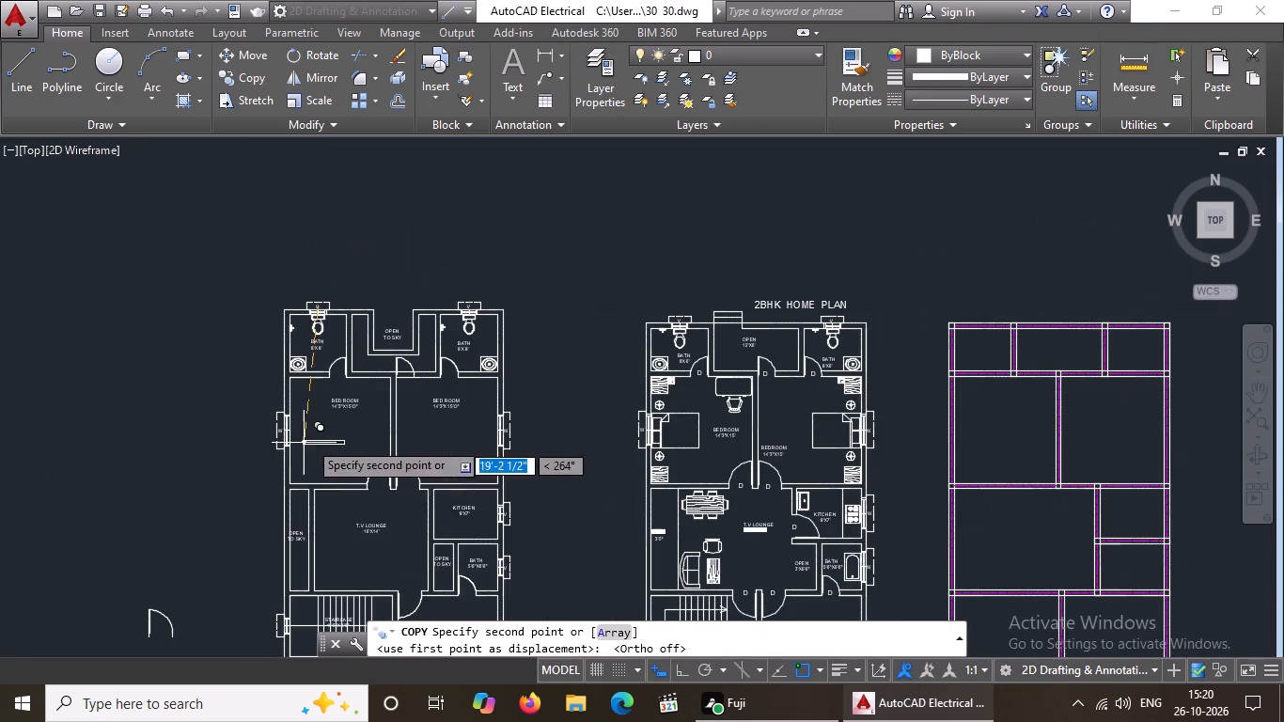
middle_click_drag(297, 549, 311, 477)
scroll(290, 557, "up", 3)
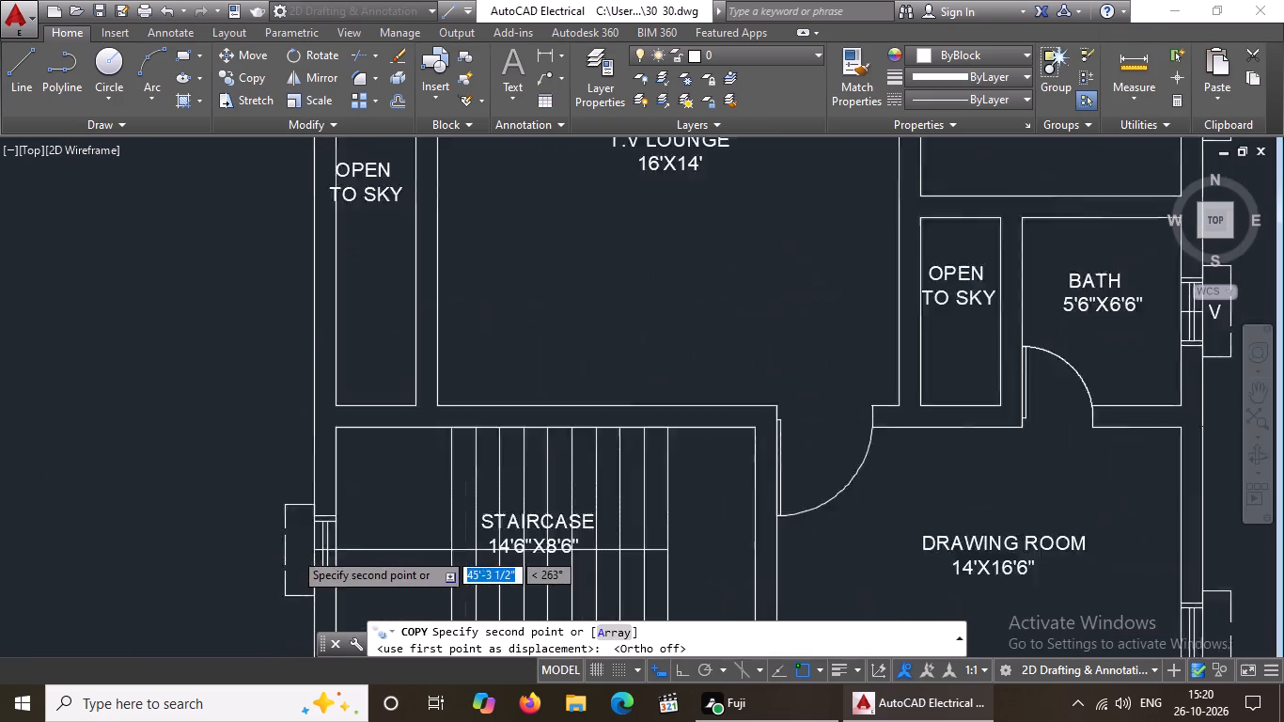
scroll(293, 551, "up", 3)
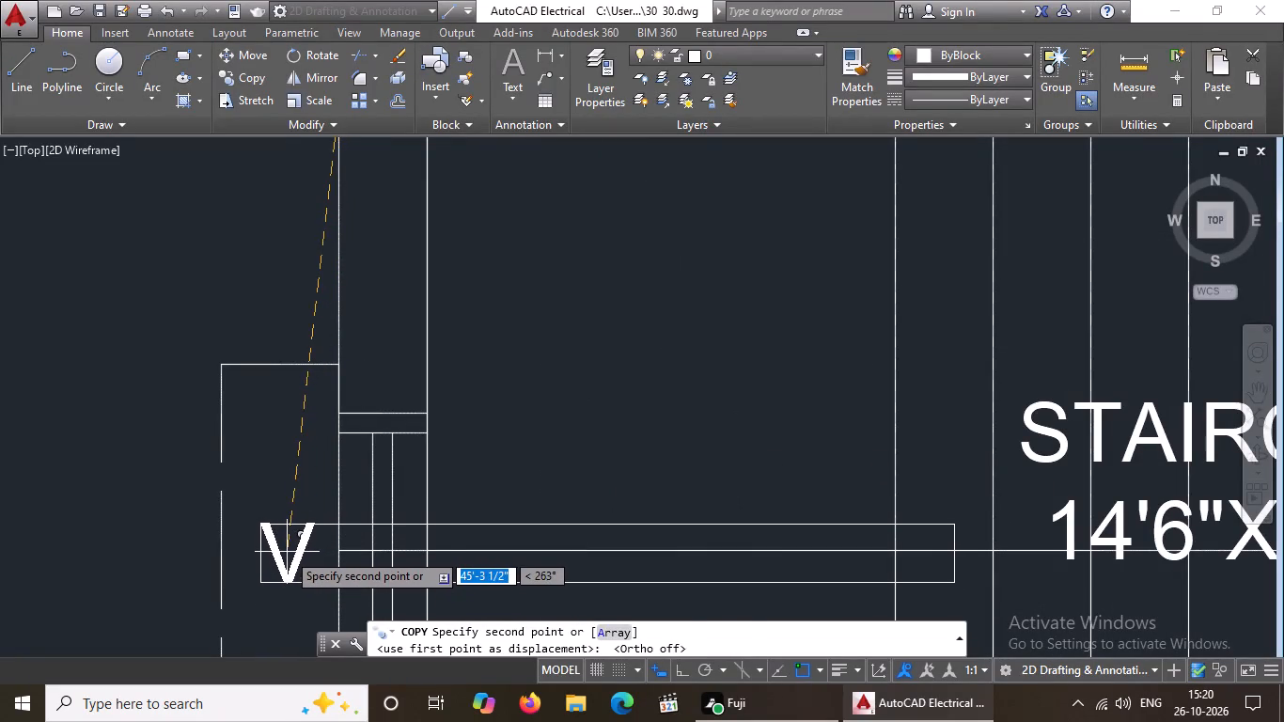
left_click(287, 552)
scroll(470, 463, "down", 6)
key("Escape")
Replace the title text above the furnished home plan with "GROUND FLOO".
scroll(545, 393, "down", 3)
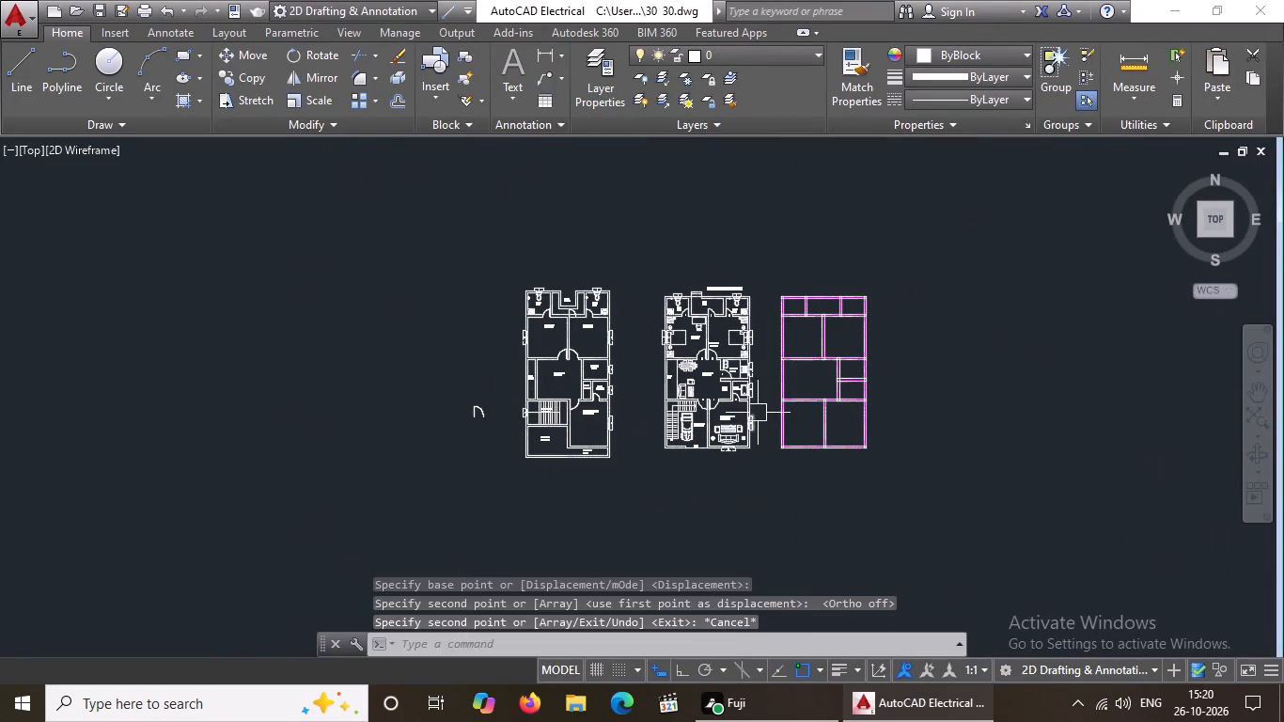
middle_click_drag(759, 385, 665, 392)
scroll(466, 411, "up", 1)
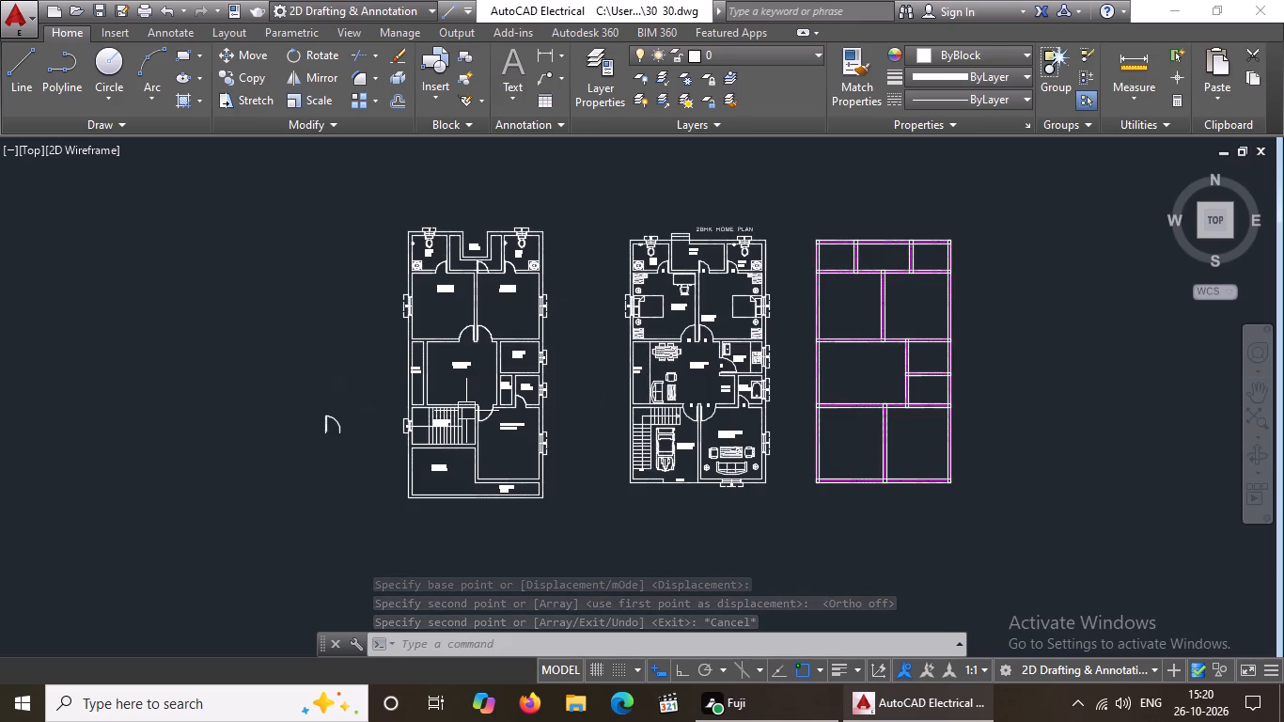
scroll(605, 240, "up", 2)
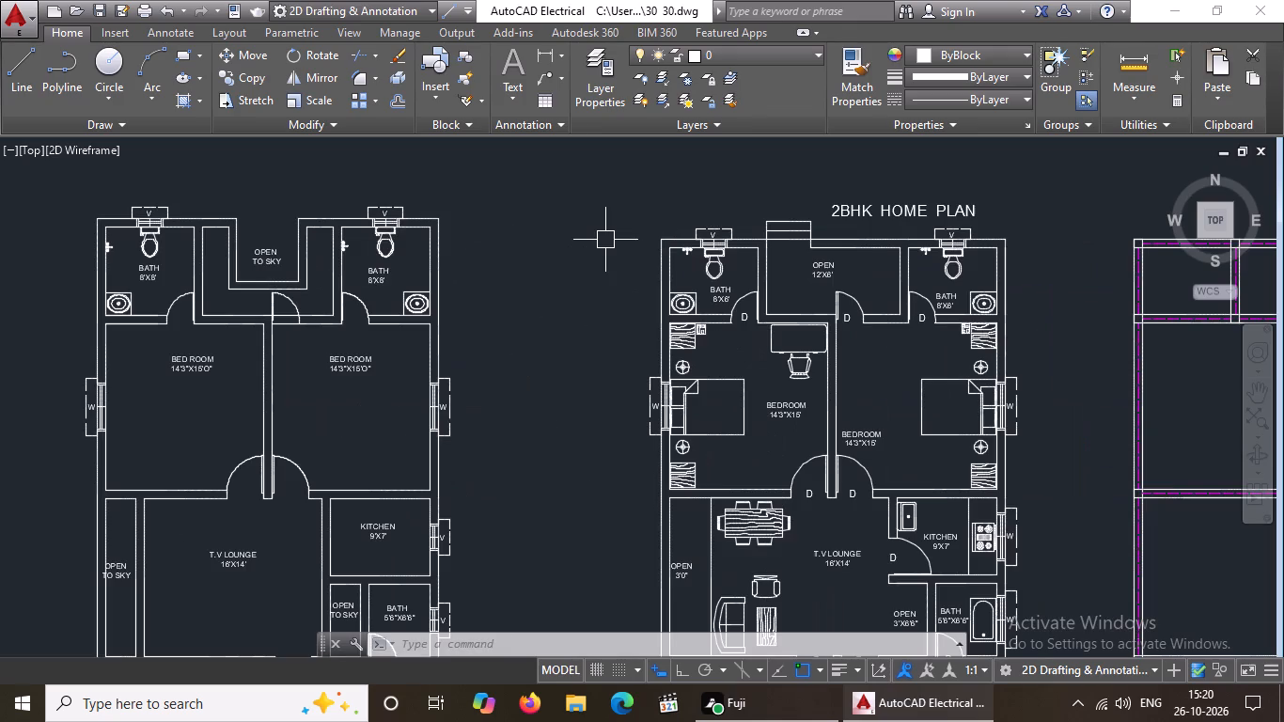
scroll(603, 242, "down", 1)
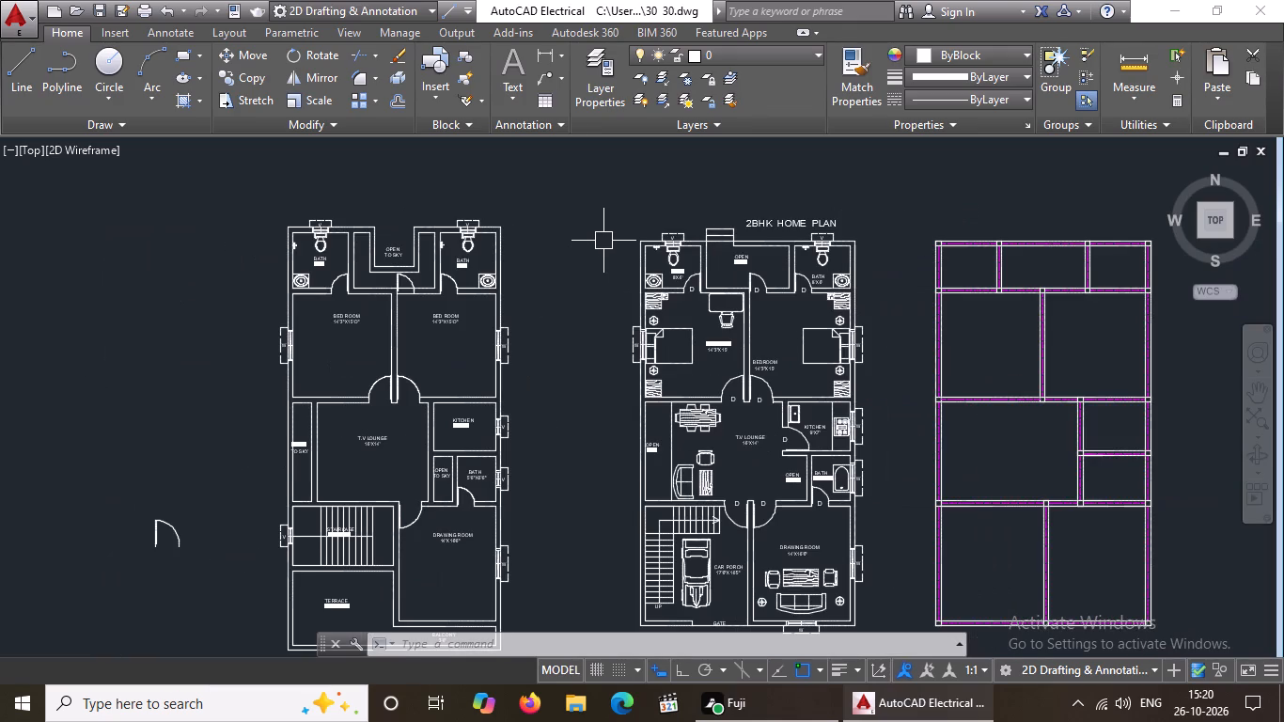
middle_click_drag(603, 243, 603, 296)
key("Escape")
scroll(853, 262, "up", 2)
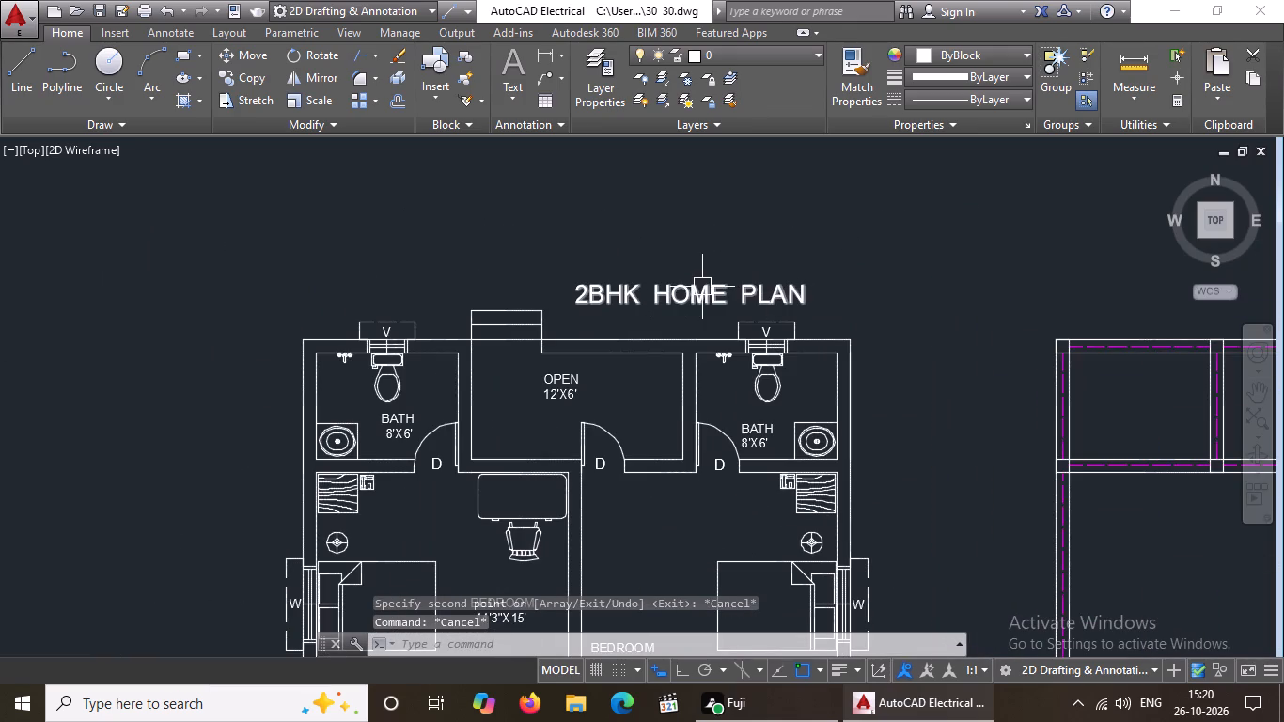
double_click(702, 287)
left_click(814, 288)
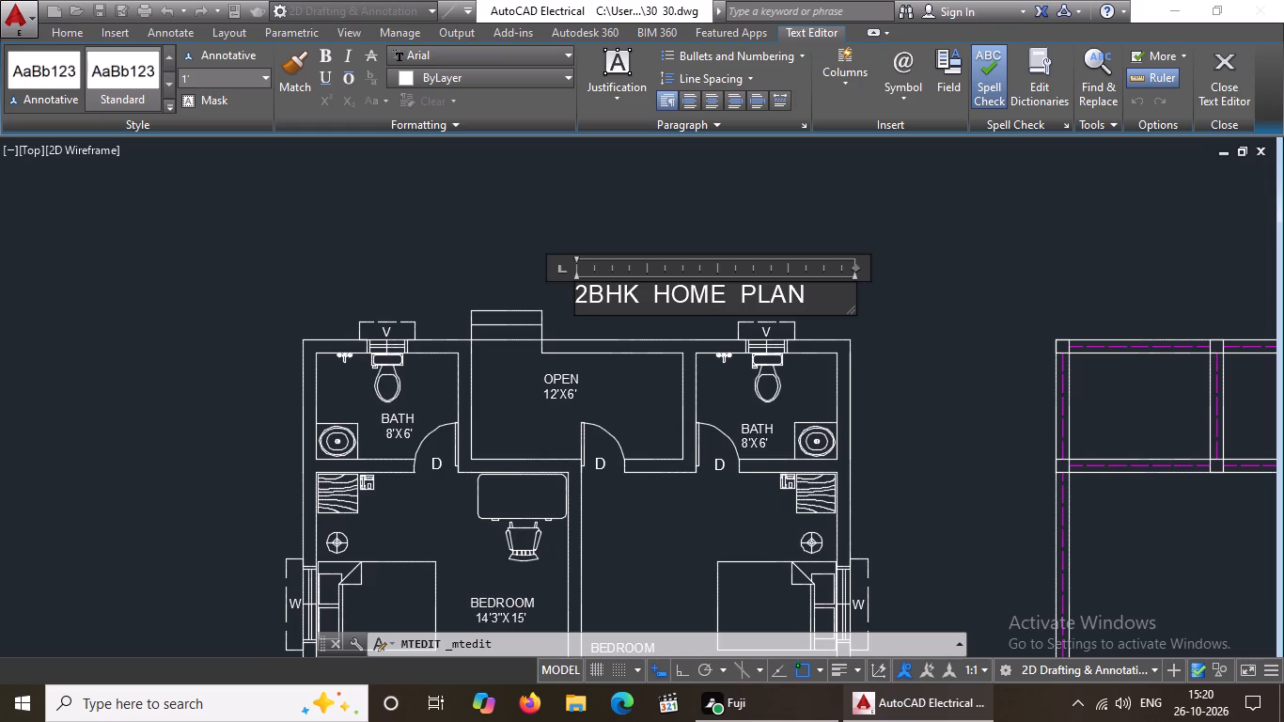
key("BackSpace")
key("BackSpace")
key("BackSpace")
key("BackSpace")
key("BackSpace")
key("BackSpace")
key("BackSpace")
key("BackSpace")
key("BackSpace")
key("BackSpace")
key("BackSpace")
key("BackSpace")
key("BackSpace")
key("BackSpace")
key("BackSpace")
key("BackSpace")
key("BackSpace")
key("BackSpace")
key("BackSpace")
key("BackSpace")
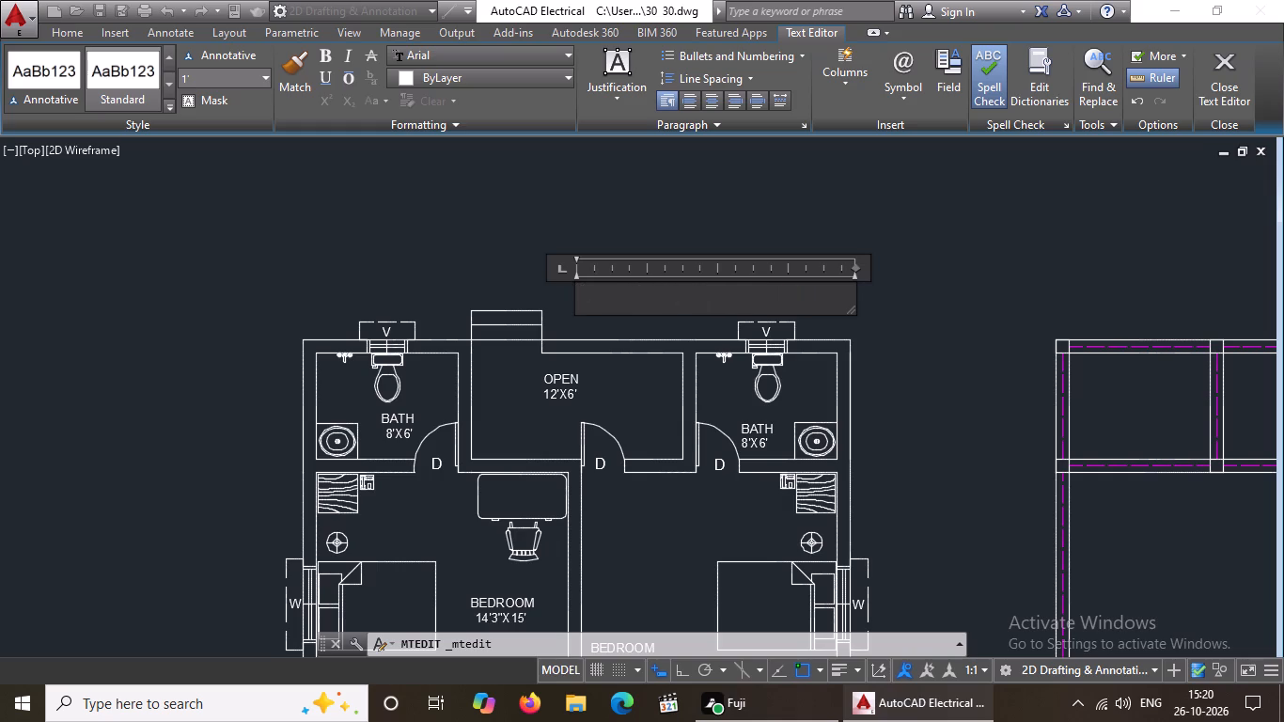
type("GROUND")
key("space")
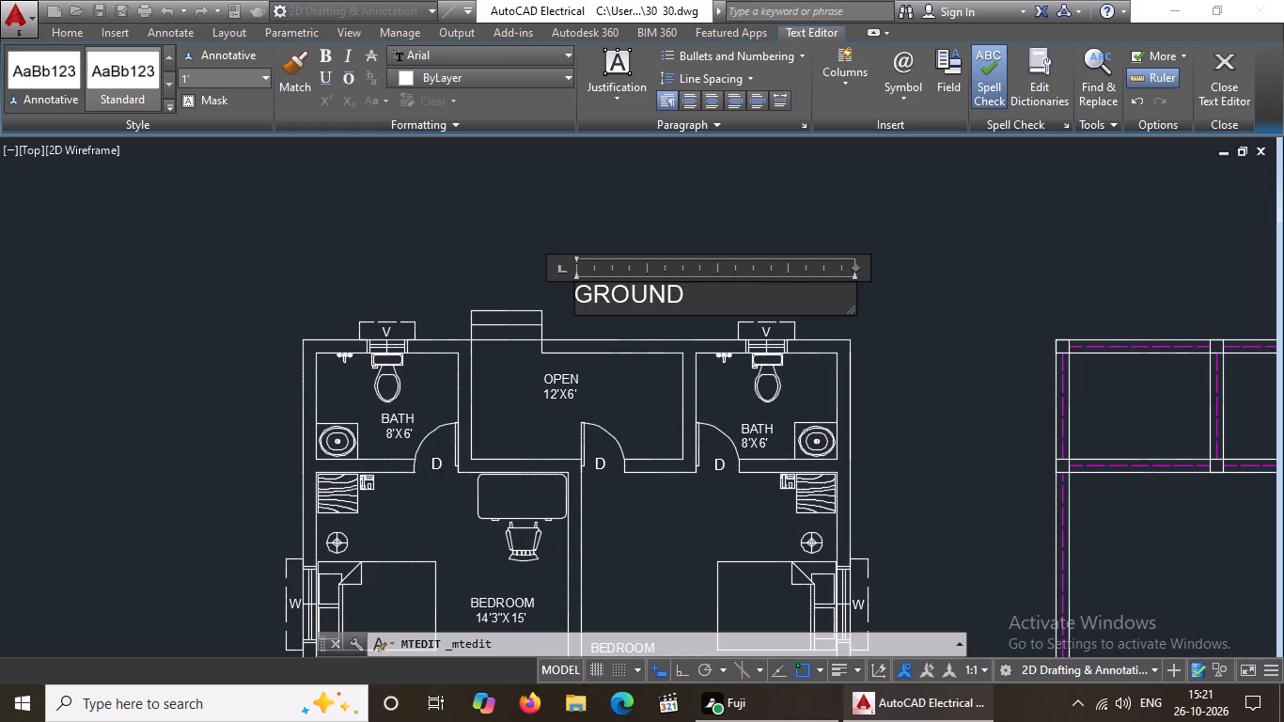
type("FLOO")
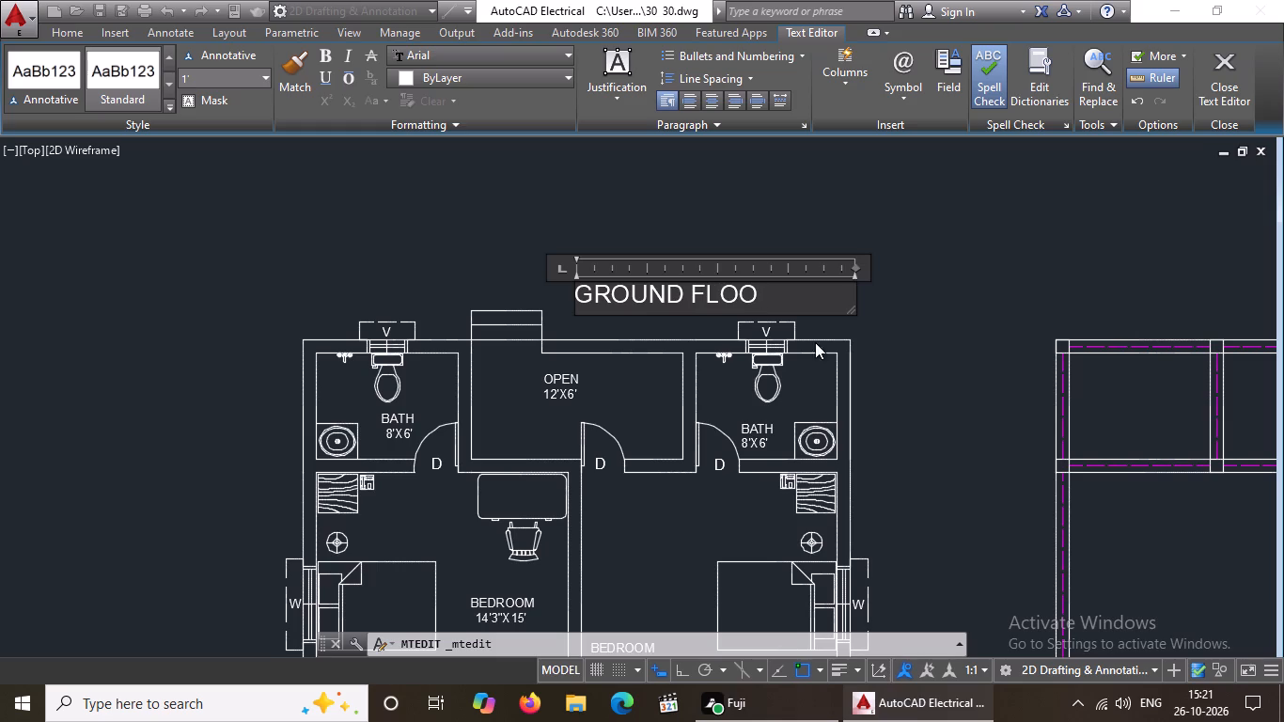
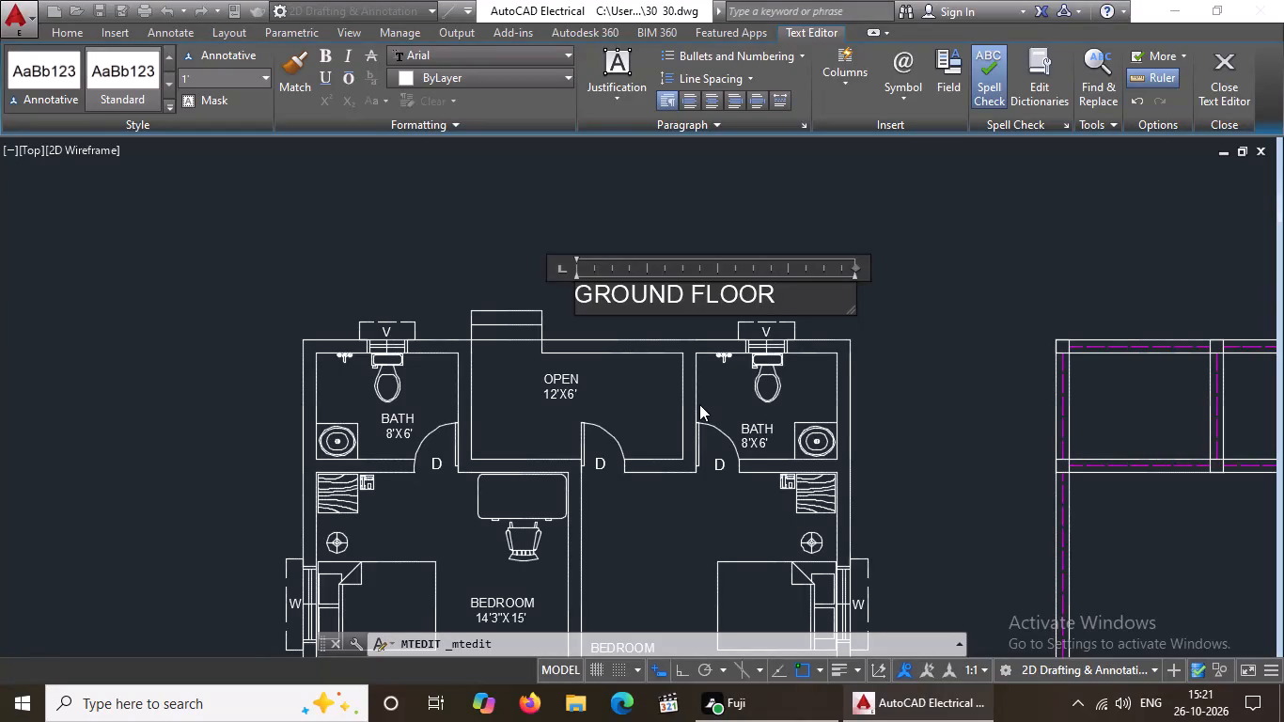
Complete the title text above the furnished plan so it reads "GROUND FLOOR PLAN".
key("space")
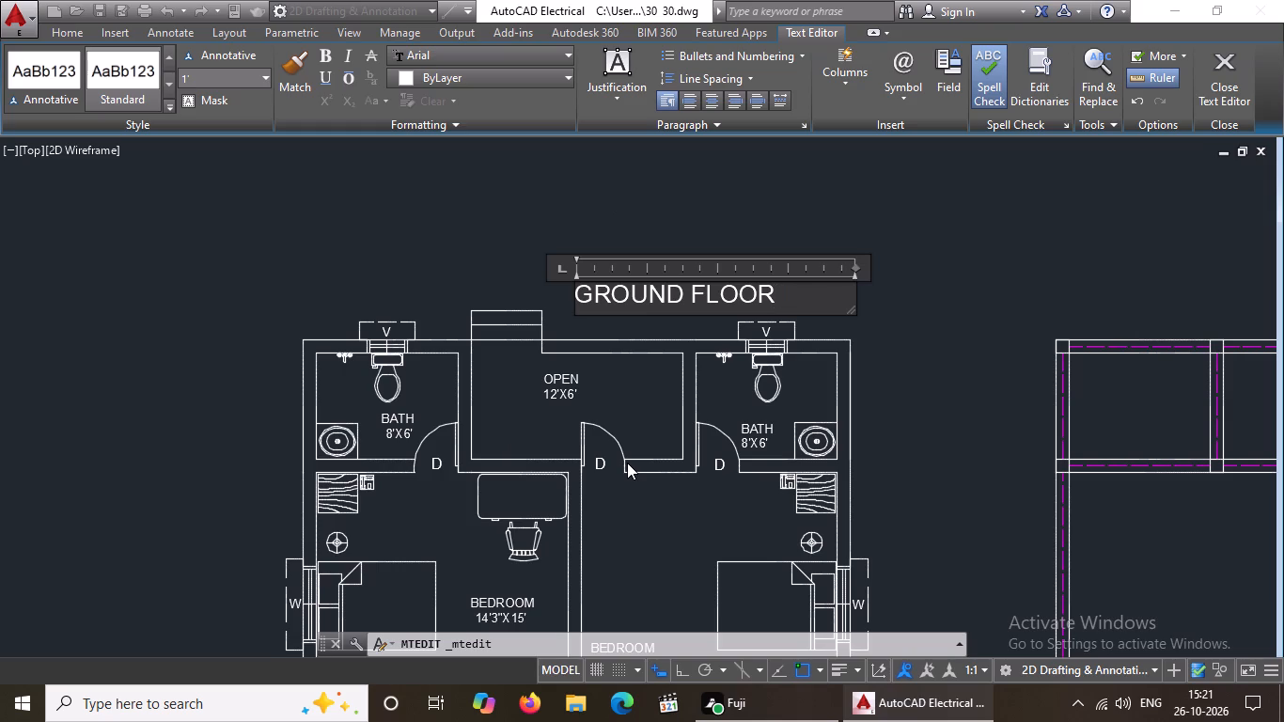
type("PLAN")
left_click(900, 284)
Shift the GROUND FLOOR PLAN title slightly west to centre it better above the furnished plan.
left_click(617, 294)
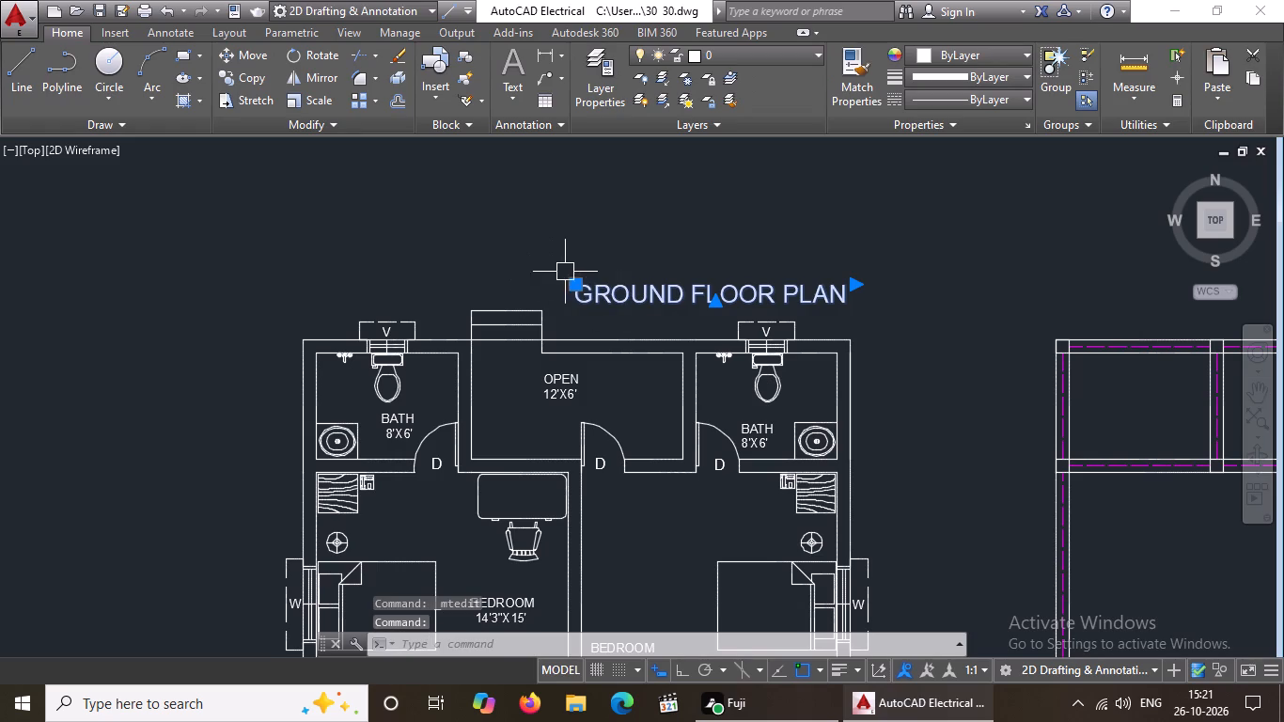
left_click(576, 284)
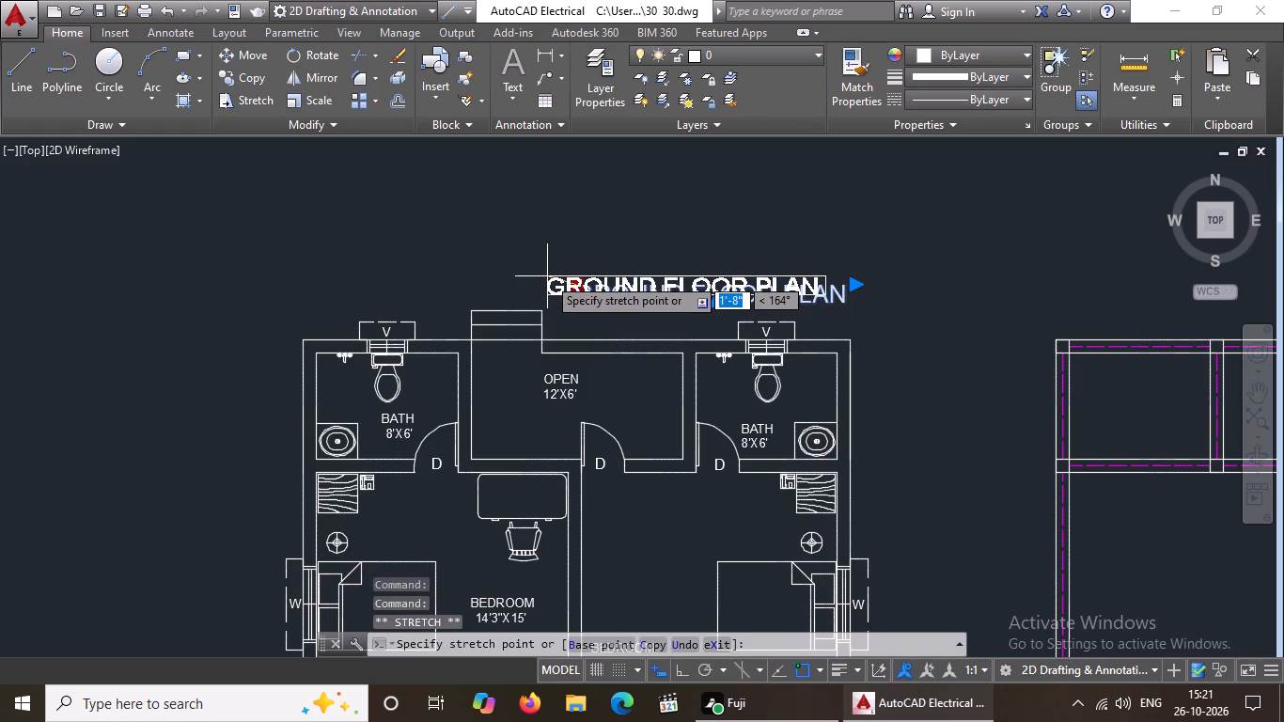
left_click(548, 286)
scroll(588, 271, "down", 4)
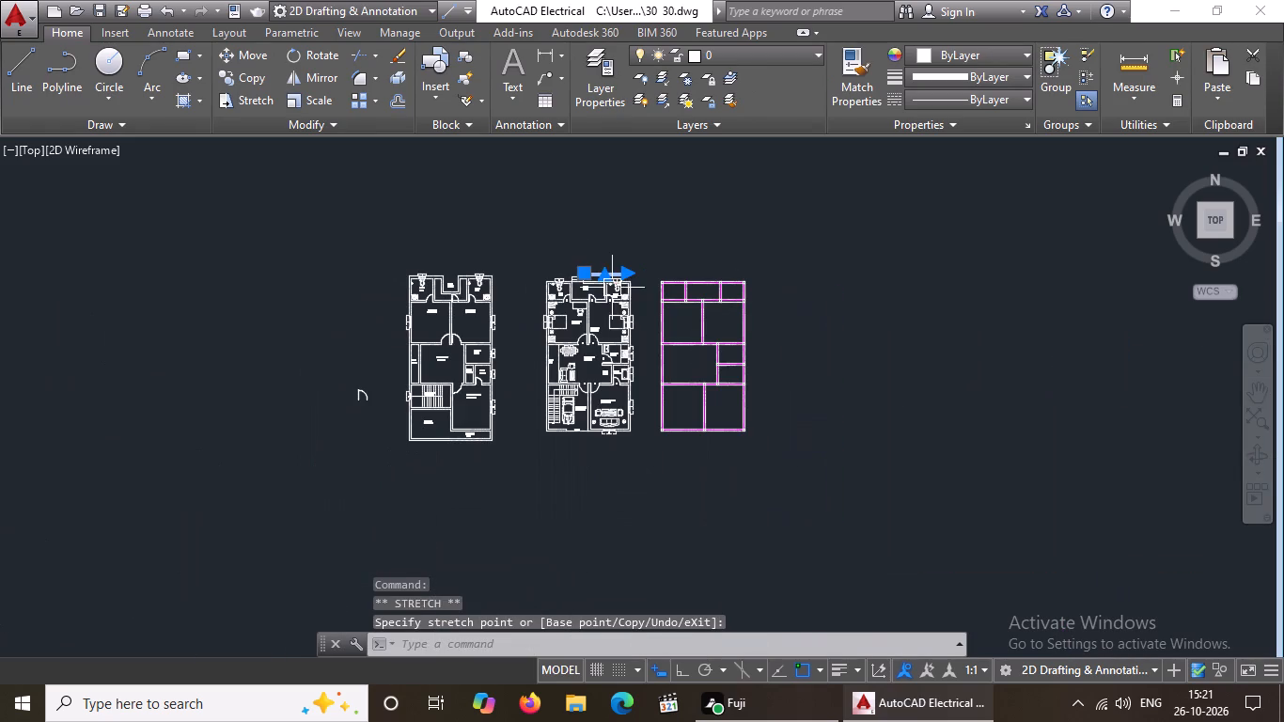
key("Escape")
Copy the GROUND FLOOR PLAN title to above the open-to-sky area of the unfurnished plan to the west.
scroll(569, 277, "up", 3)
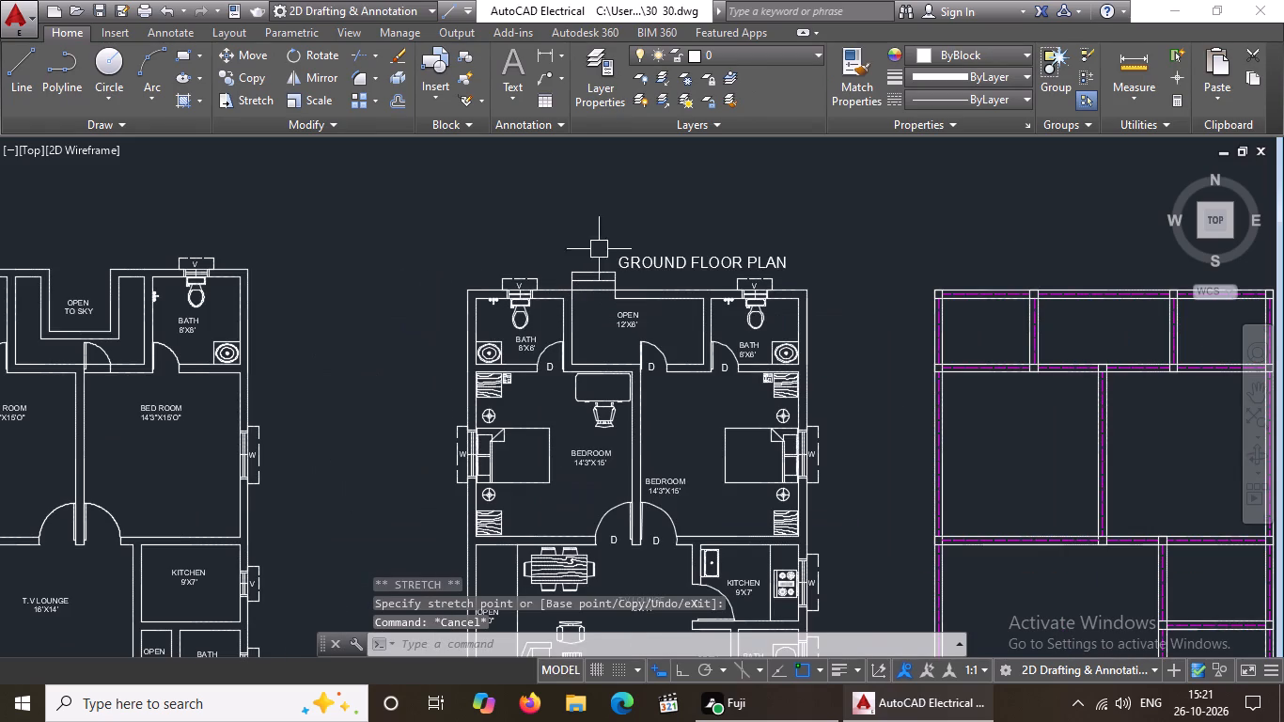
left_click(693, 259)
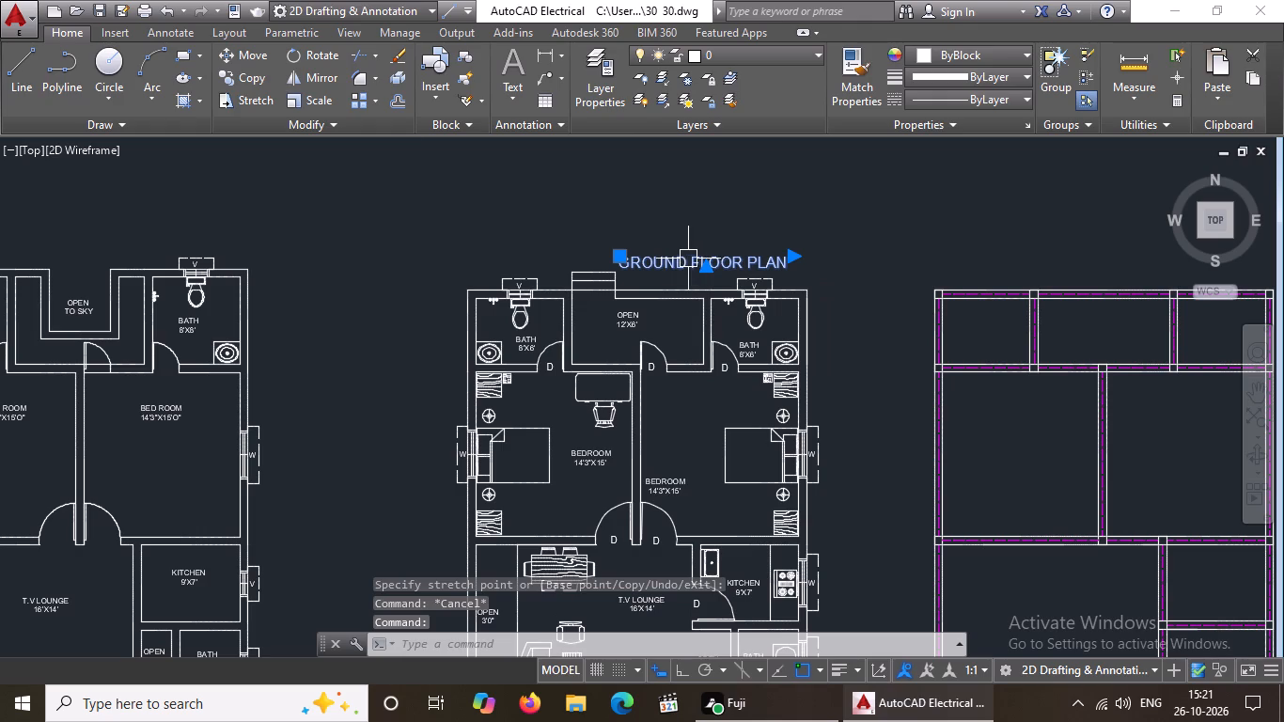
left_click(257, 81)
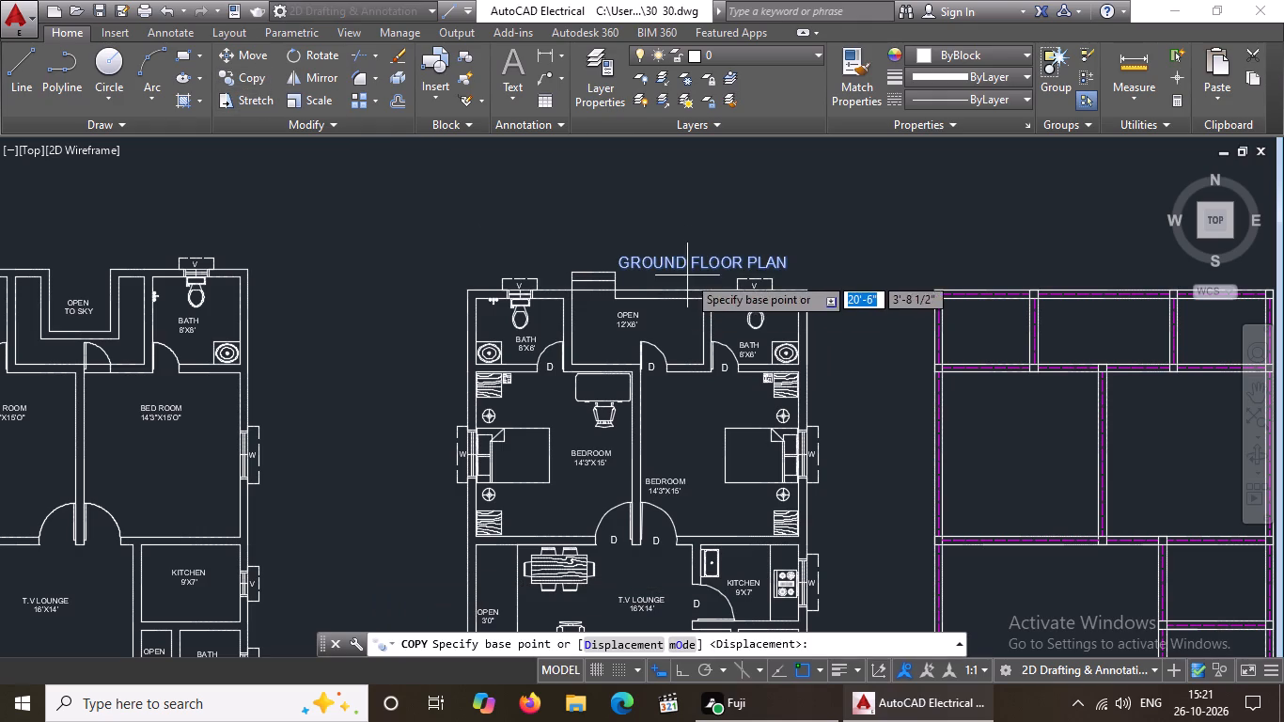
left_click(687, 263)
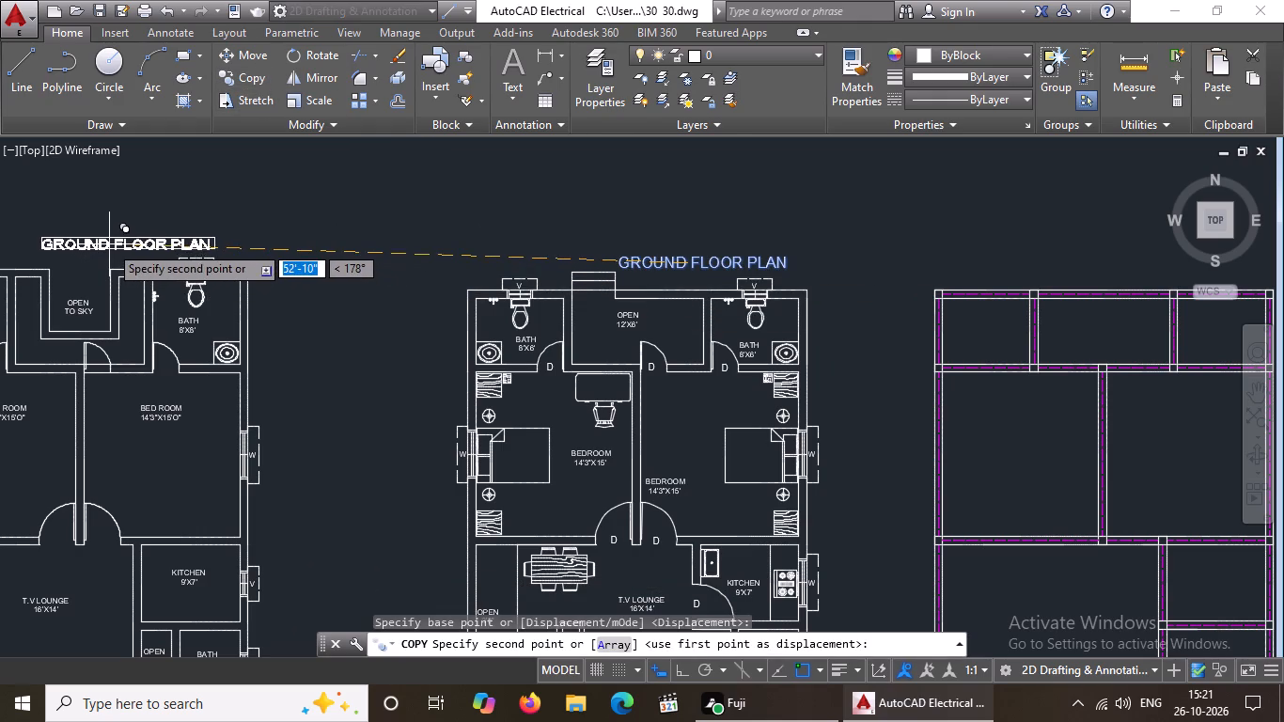
middle_click_drag(117, 242, 299, 322)
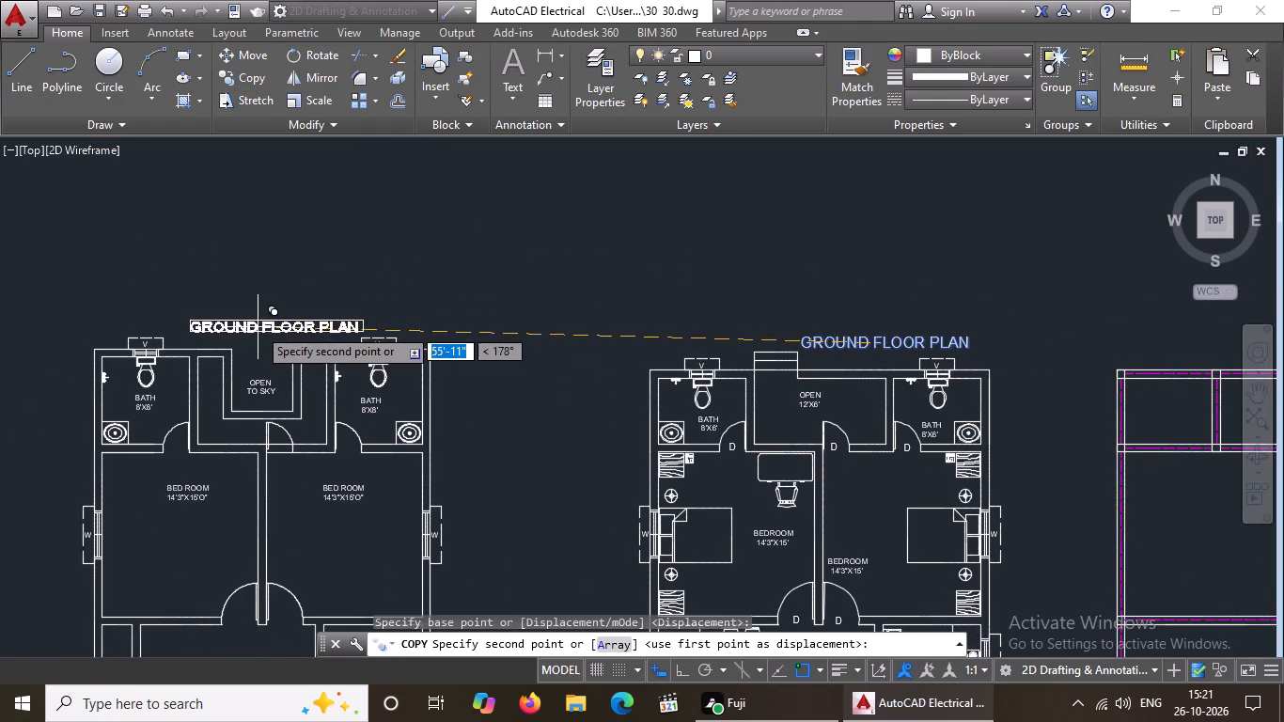
scroll(258, 327, "up", 2)
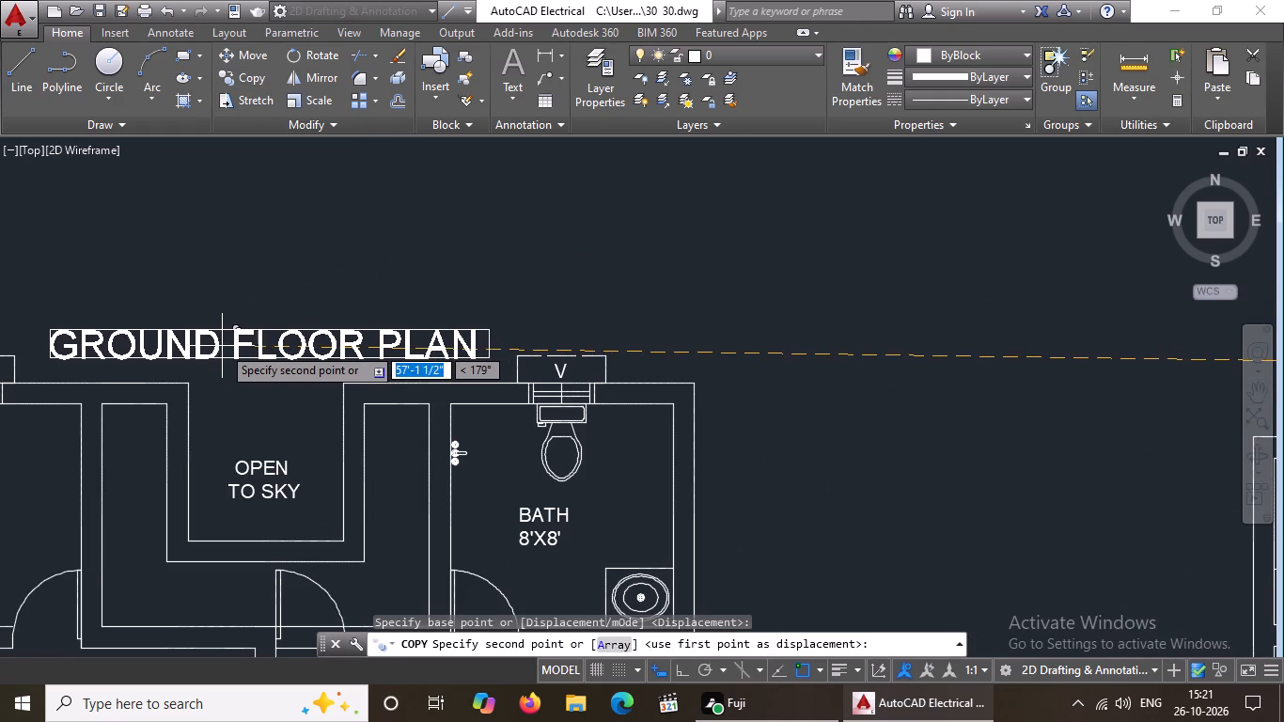
left_click(222, 346)
scroll(262, 316, "down", 5)
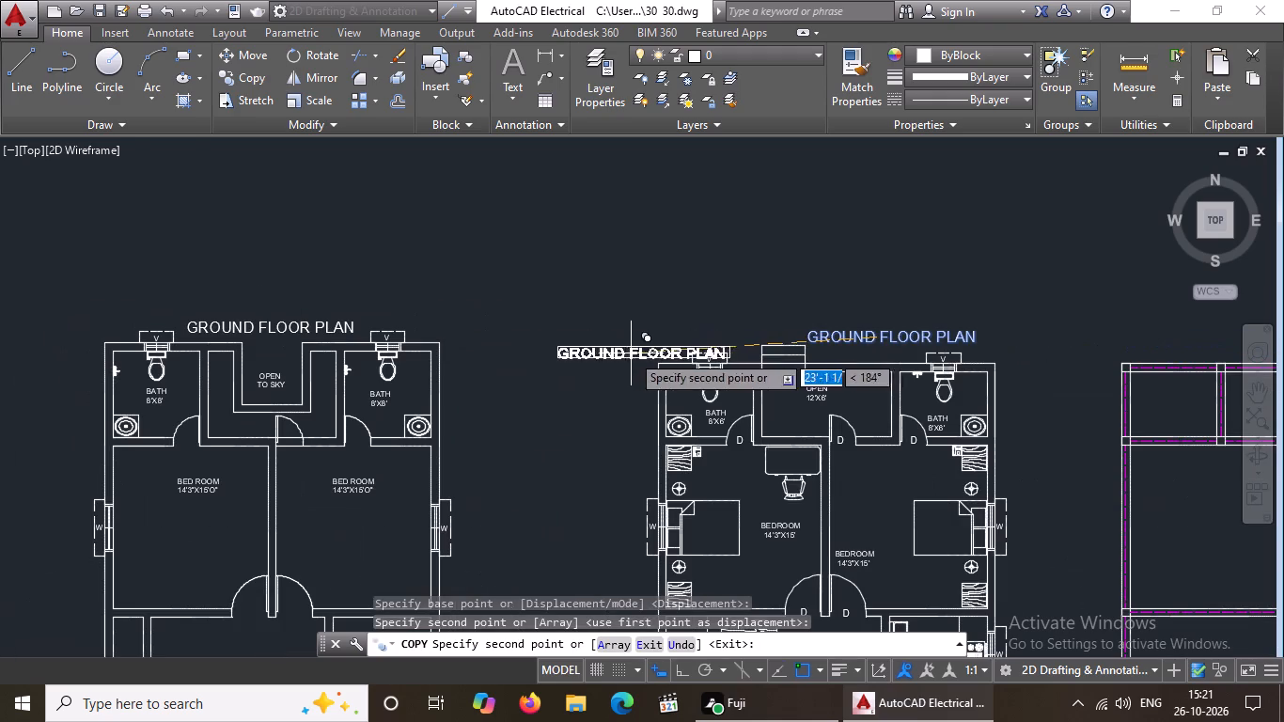
key("Escape")
Edit the copied title above the open-to-sky plan to read "FIRST FLOOR PLAN".
left_click(288, 327)
left_click_drag(289, 327, 303, 323)
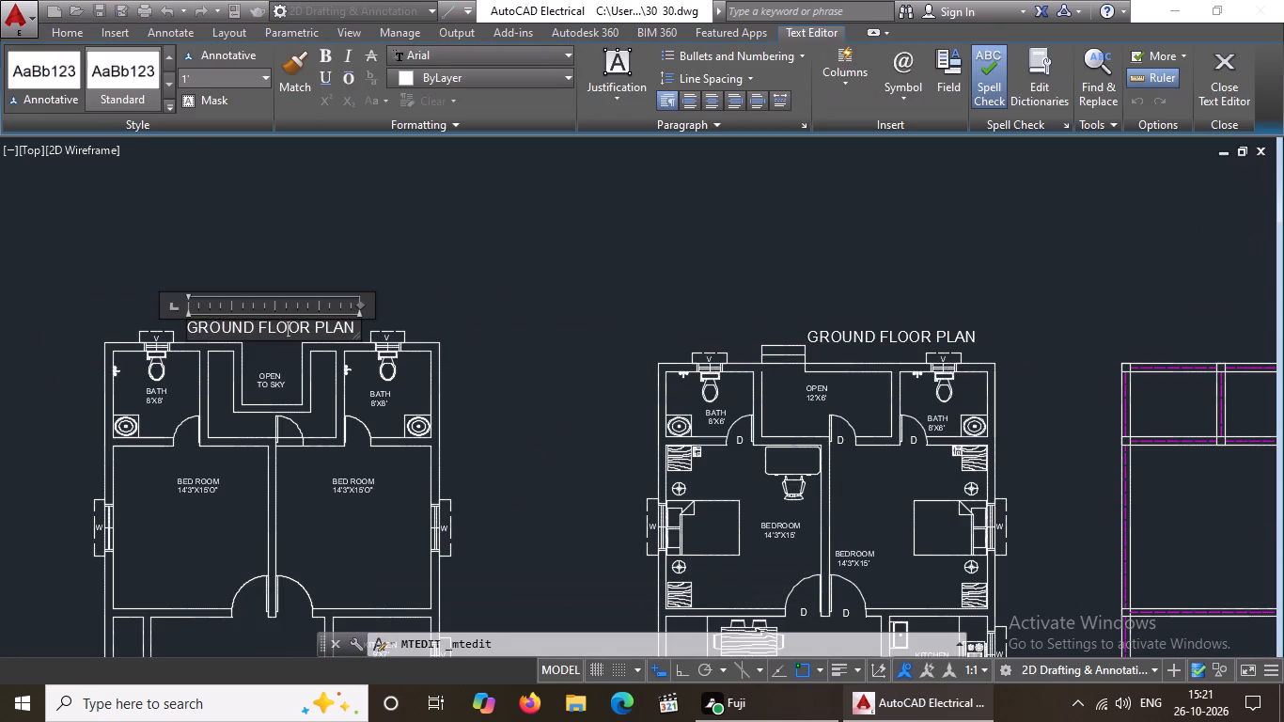
left_click(353, 326)
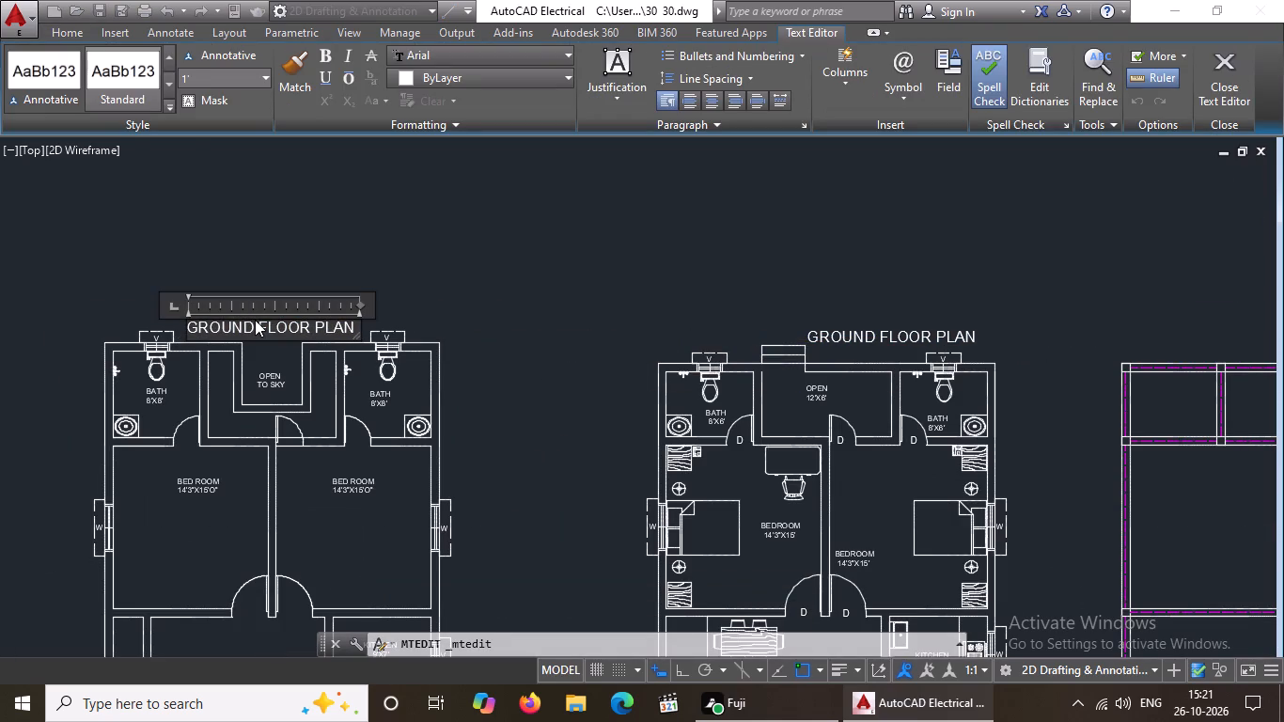
left_click(250, 324)
key("BackSpace")
key("BackSpace")
key("BackSpace")
key("BackSpace")
key("BackSpace")
key("BackSpace")
key("BackSpace")
key("BackSpace")
key("BackSpace")
key("BackSpace")
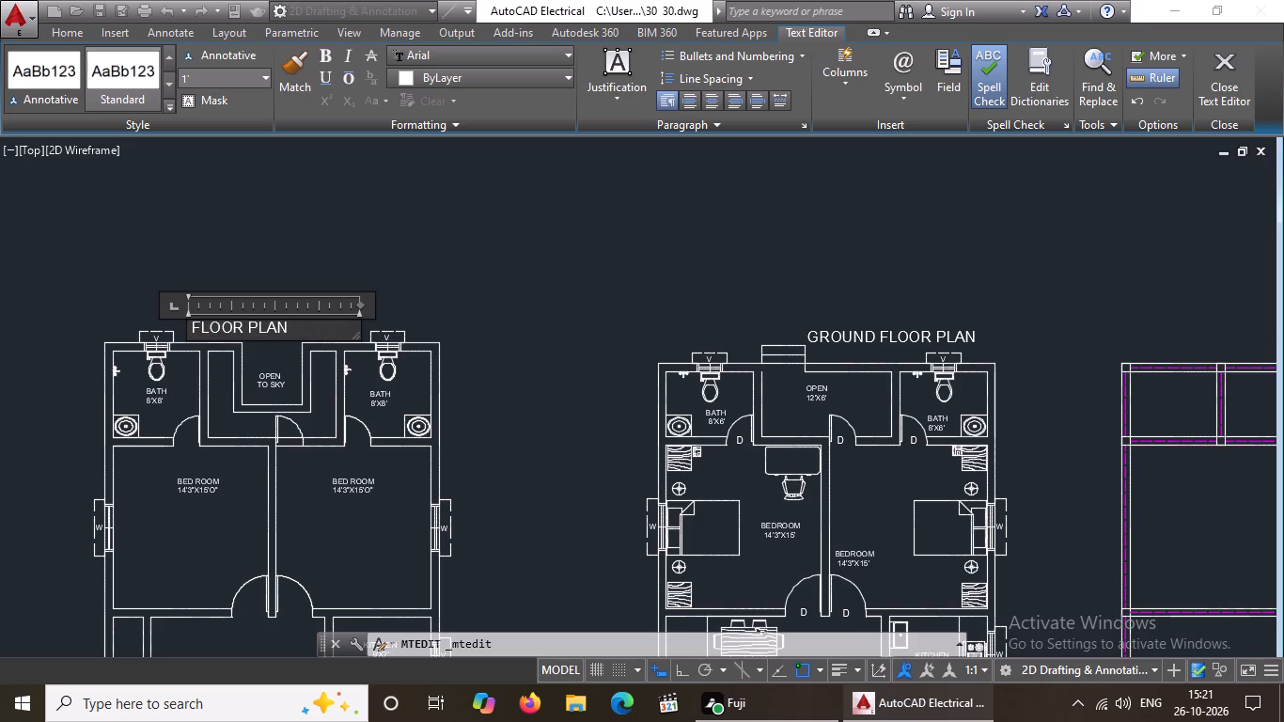
type("FIRST")
left_click(375, 266)
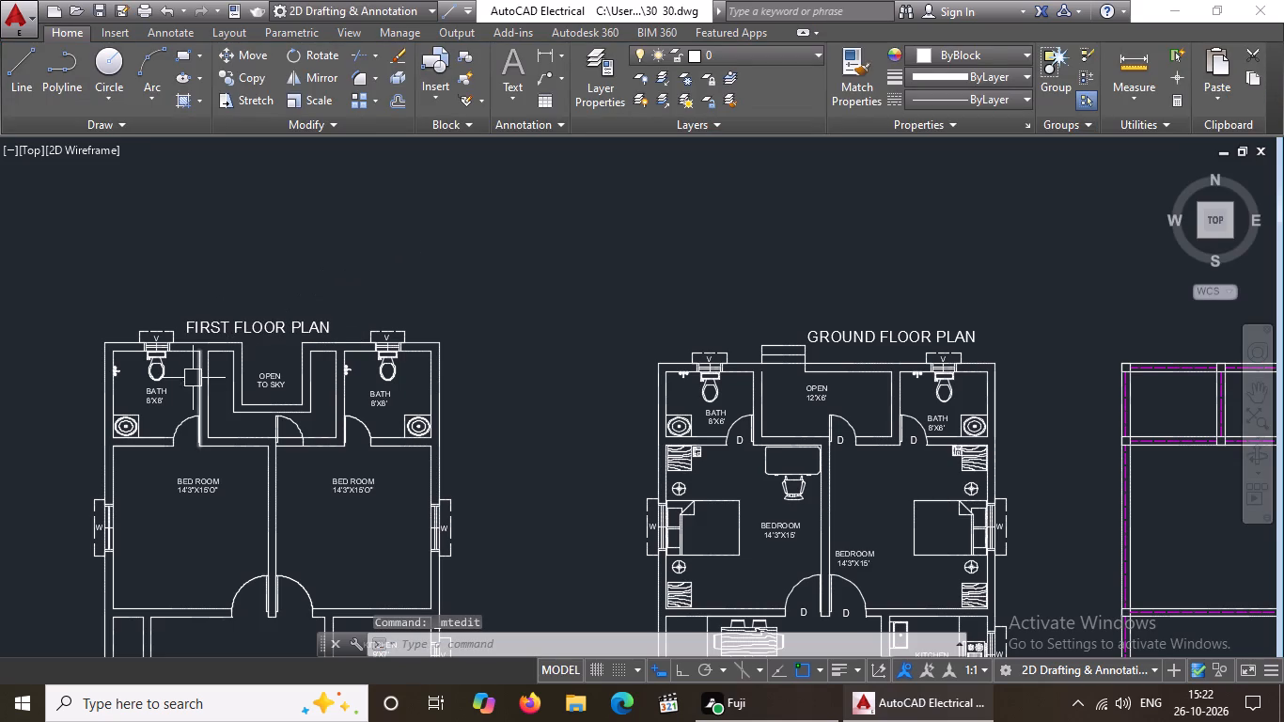
Shift the FIRST FLOOR PLAN title slightly east above the open-to-sky area.
scroll(243, 339, "up", 3)
left_click(249, 306)
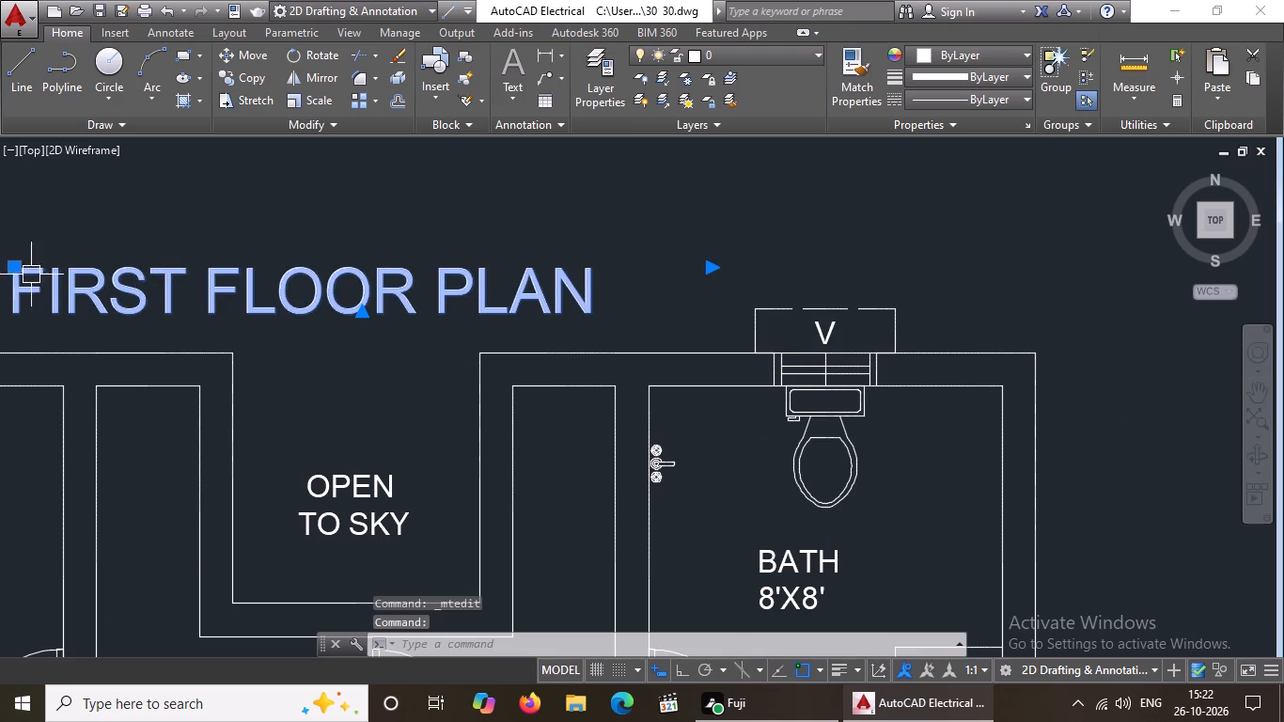
left_click(17, 266)
left_click(34, 262)
scroll(92, 260, "down", 2)
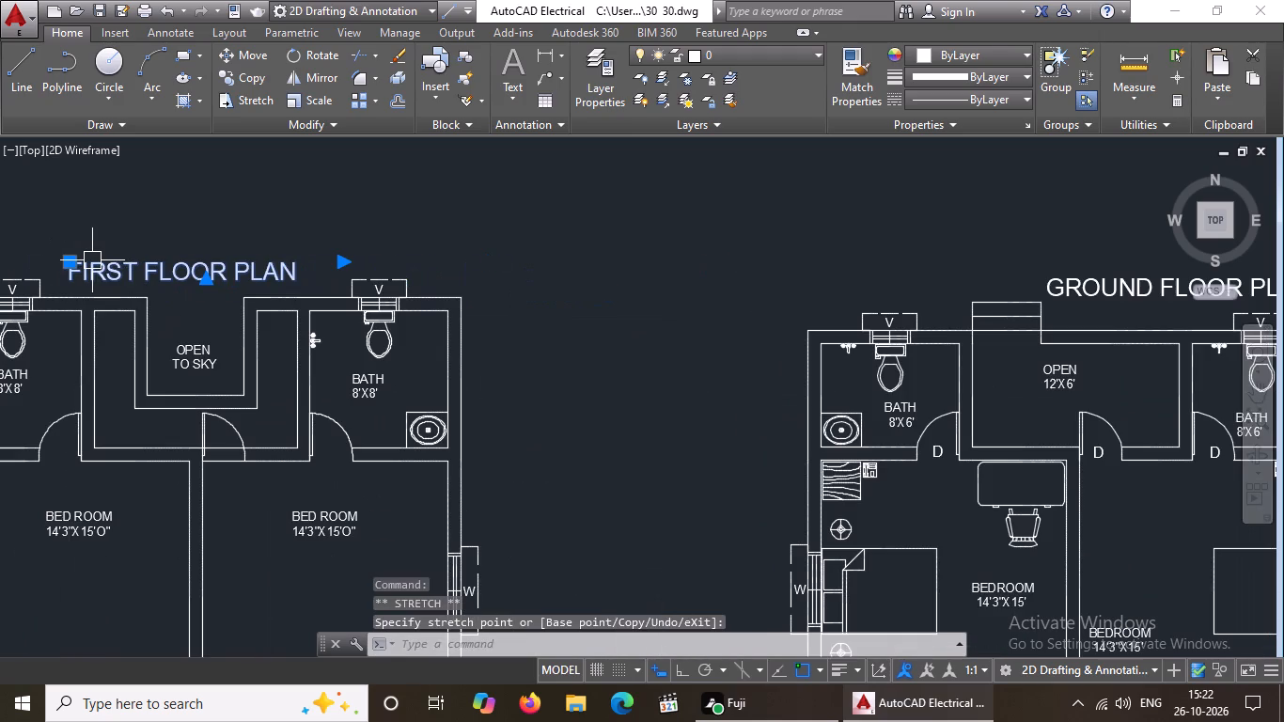
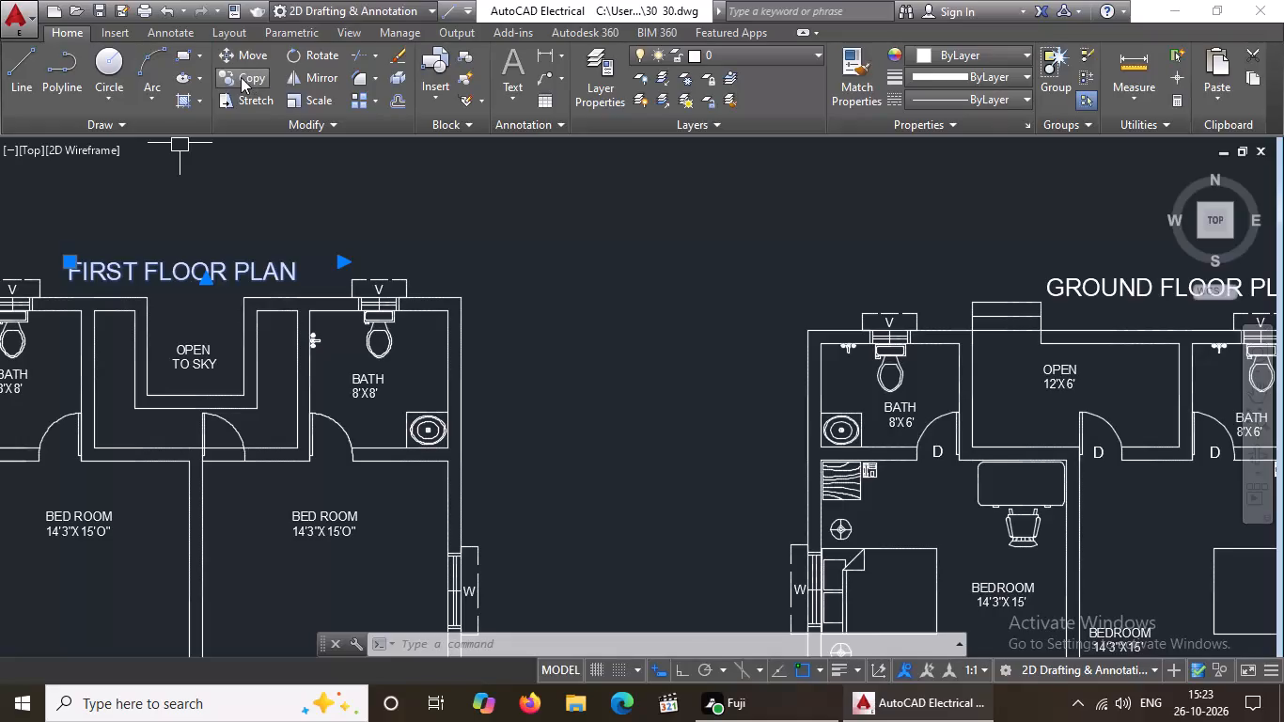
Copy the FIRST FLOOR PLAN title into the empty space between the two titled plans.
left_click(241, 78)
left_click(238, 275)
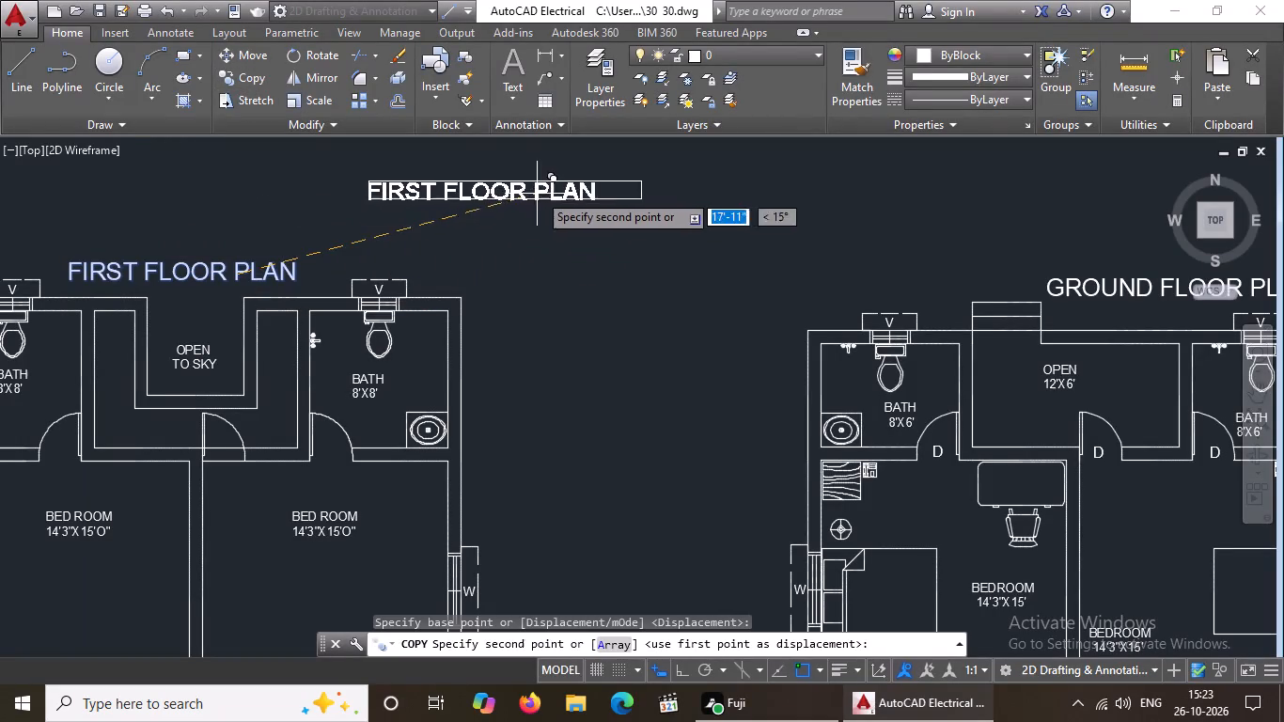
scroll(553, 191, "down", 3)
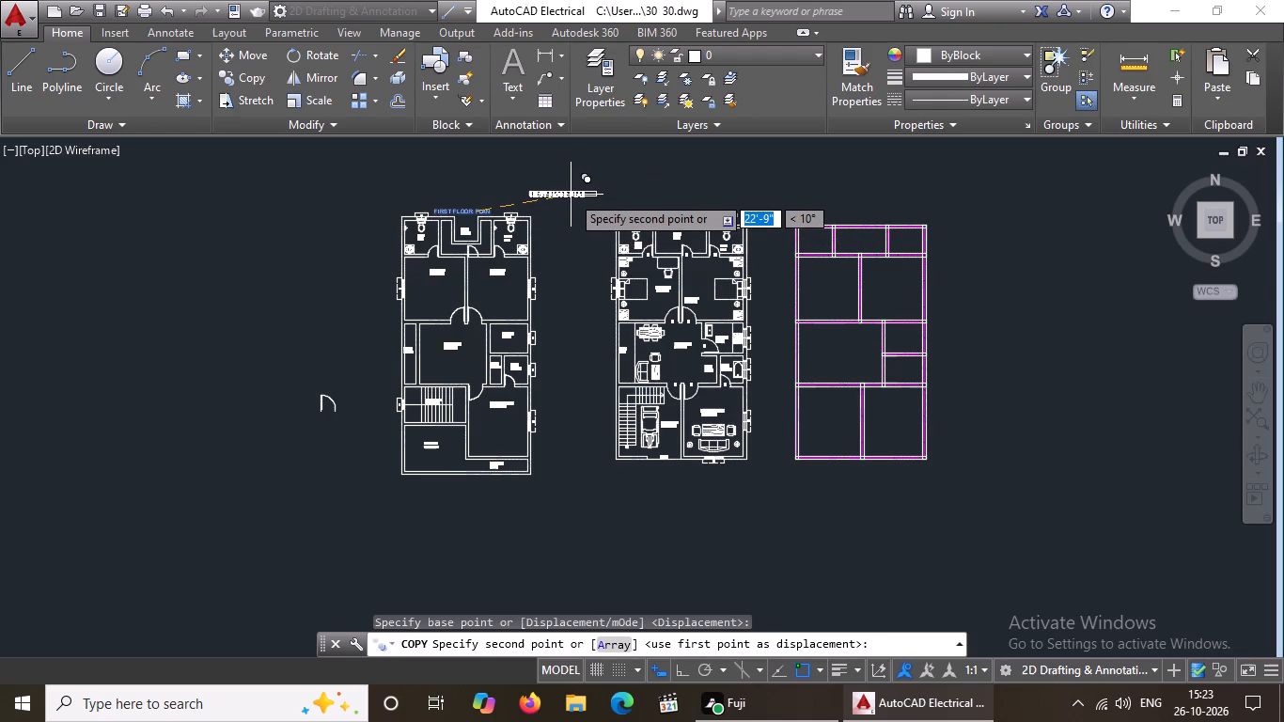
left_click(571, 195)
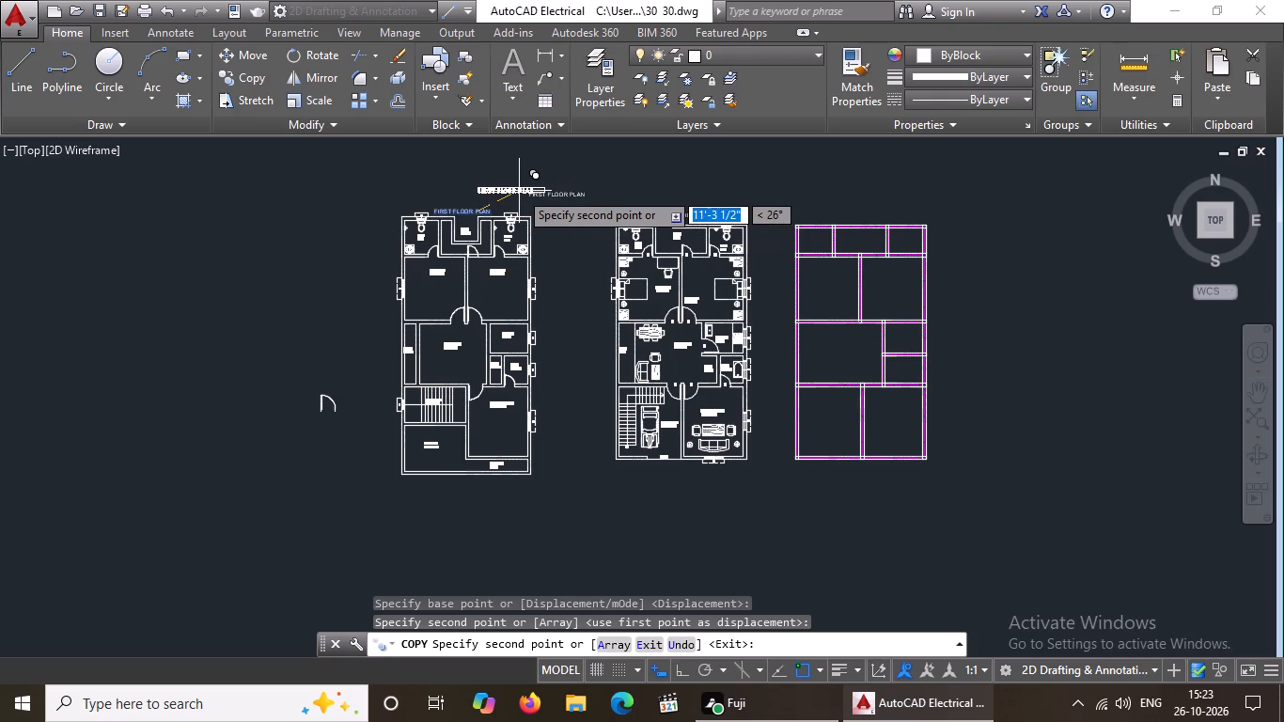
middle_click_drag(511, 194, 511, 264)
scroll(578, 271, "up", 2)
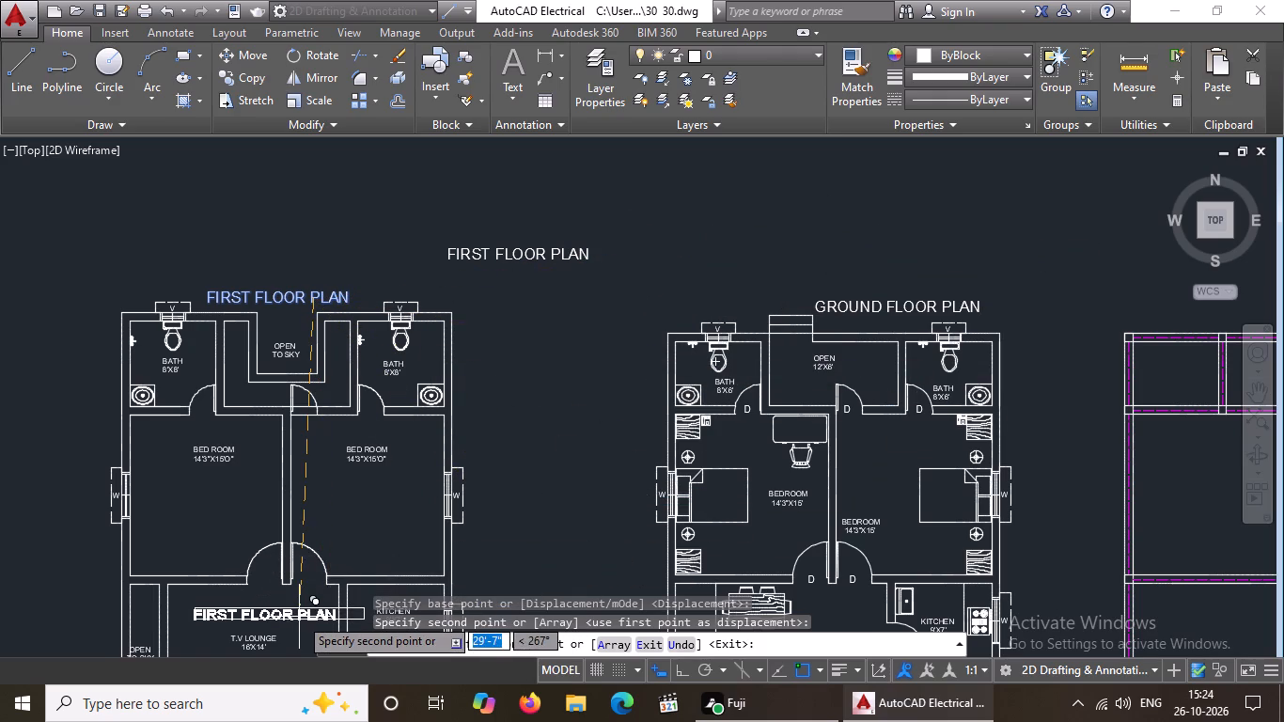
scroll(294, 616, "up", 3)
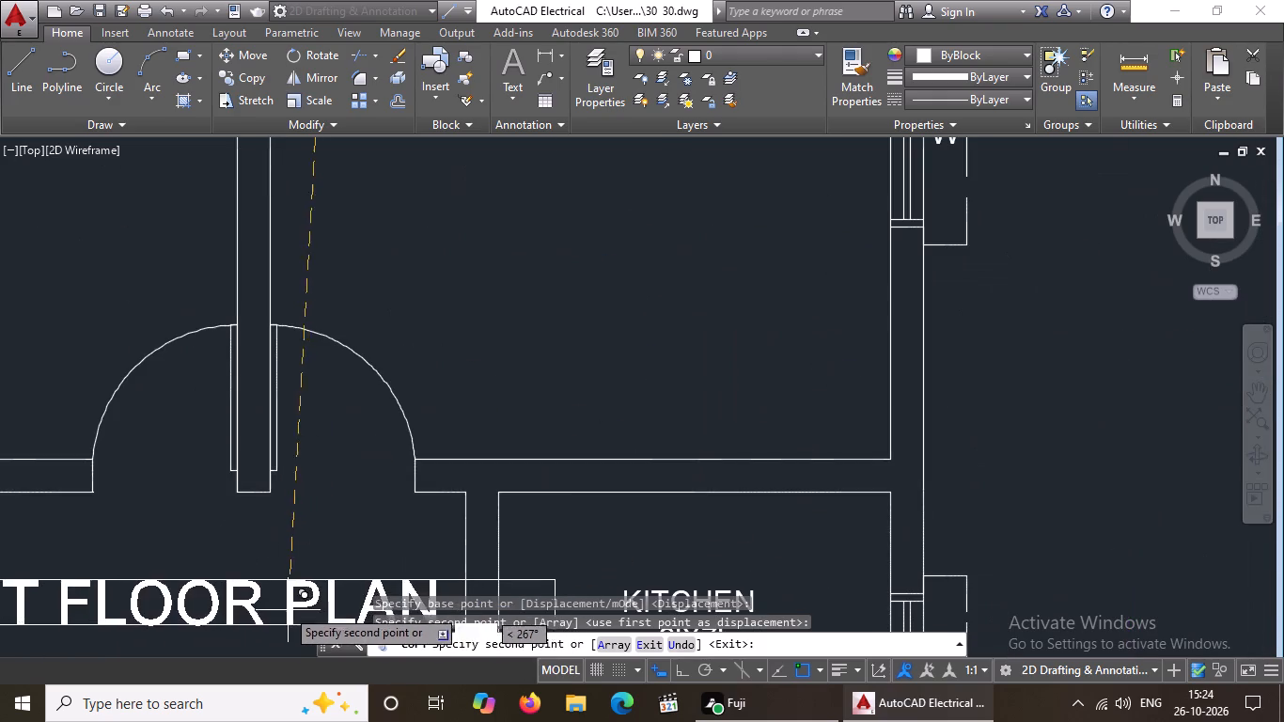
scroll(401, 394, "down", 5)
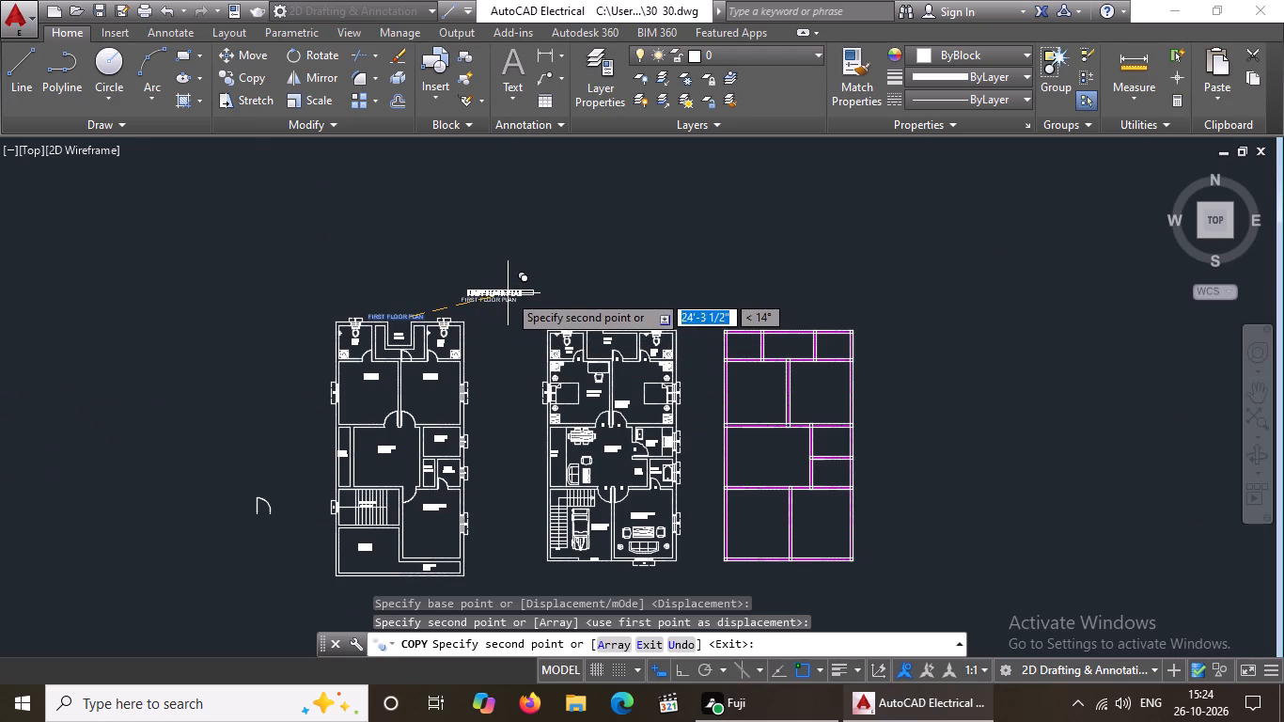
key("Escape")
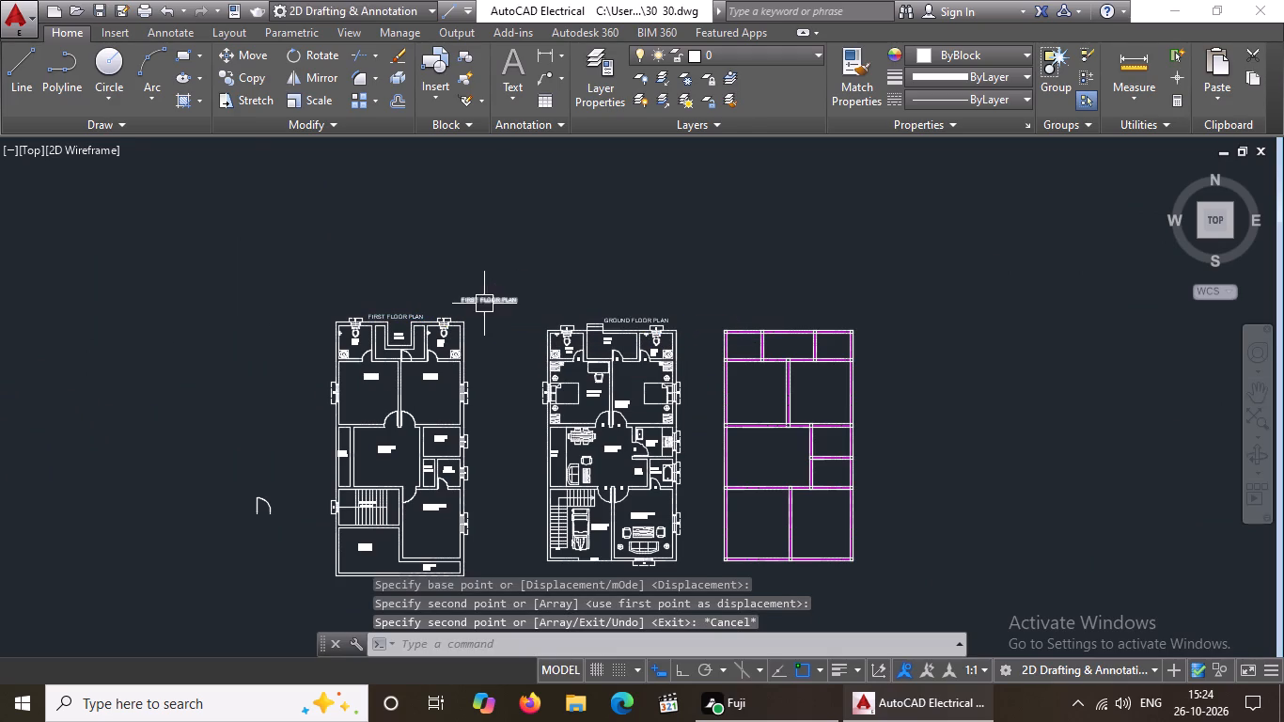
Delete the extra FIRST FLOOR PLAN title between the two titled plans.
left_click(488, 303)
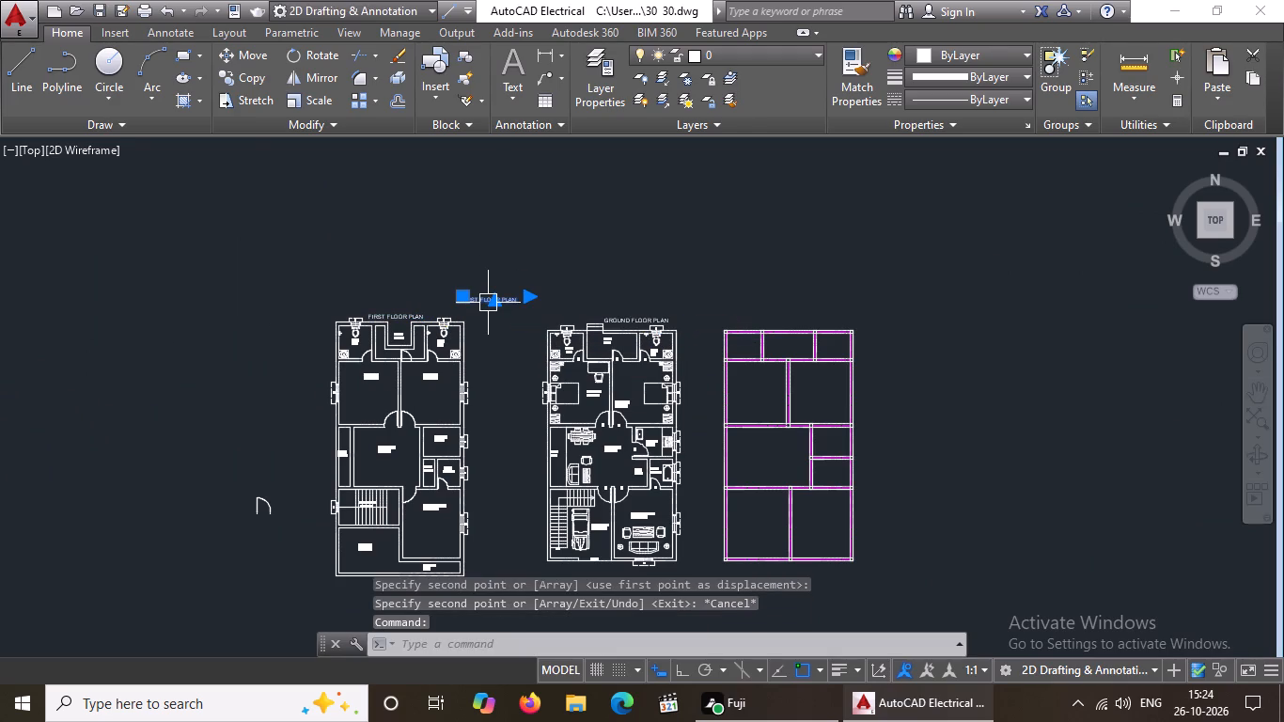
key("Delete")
Move the FIRST FLOOR PLAN title slightly north to clear the top wall of its plan.
scroll(392, 318, "up", 3)
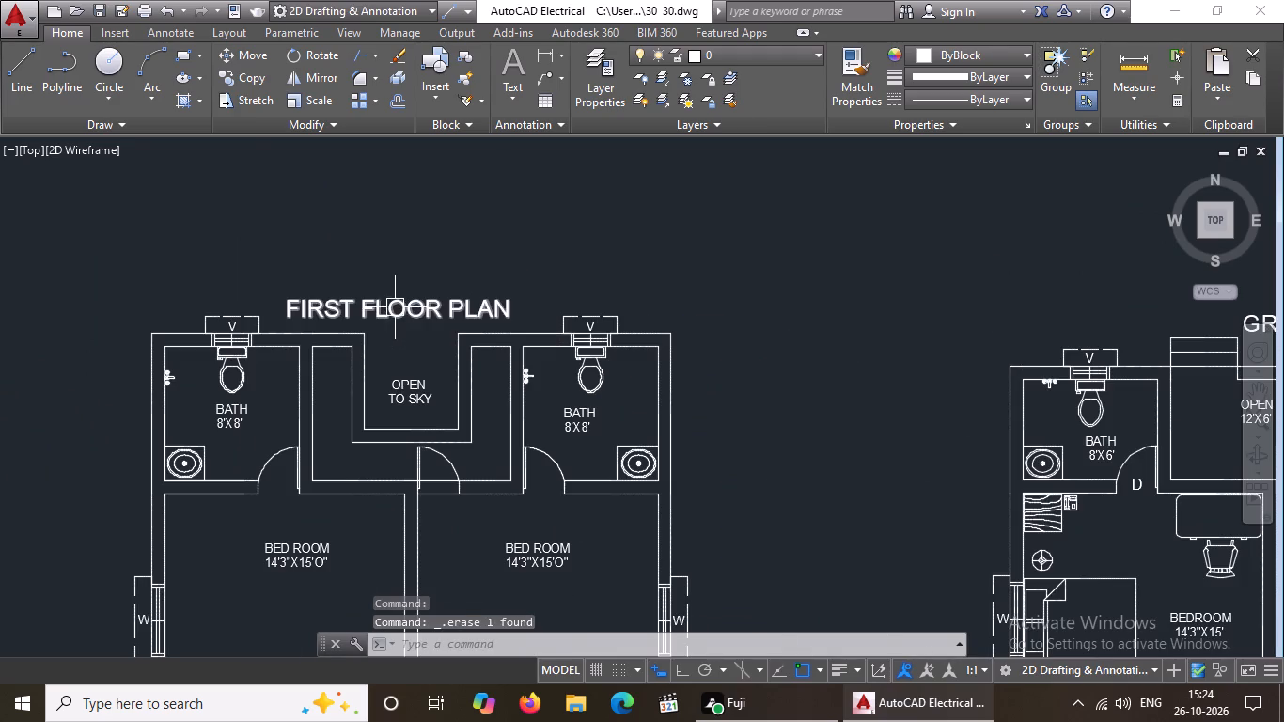
left_click(395, 307)
left_click(283, 296)
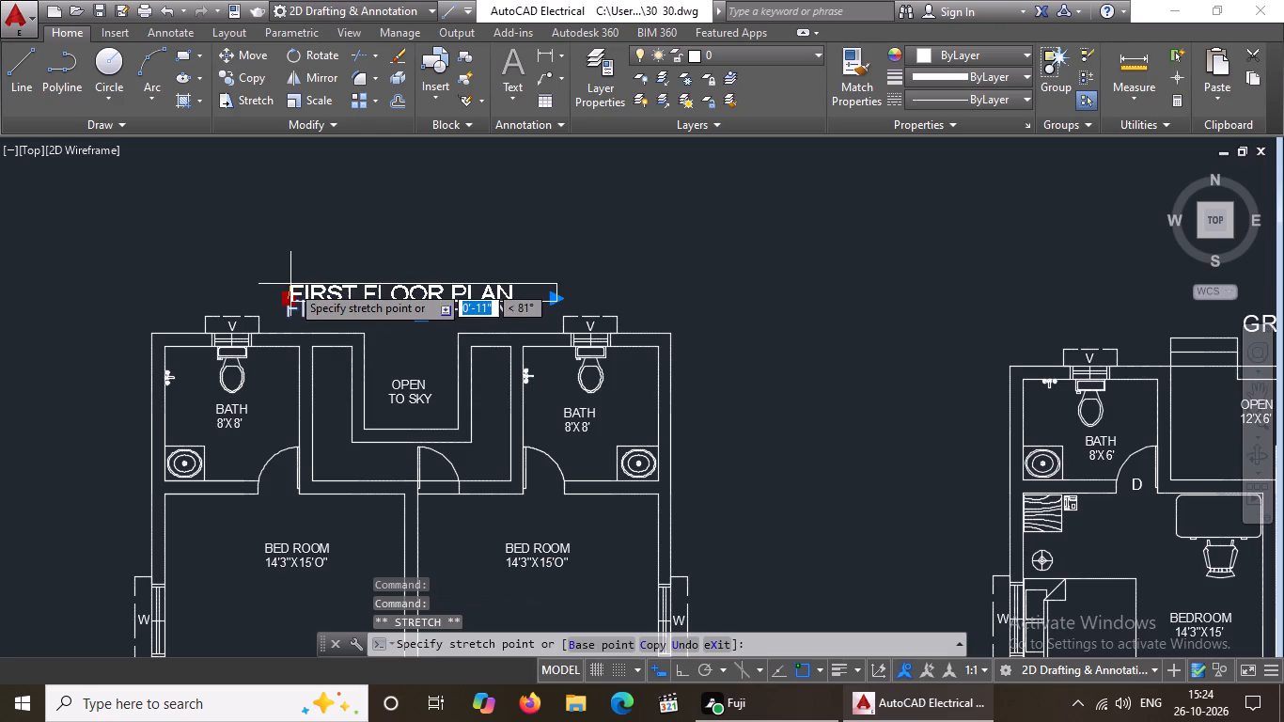
left_click(292, 277)
Move the GROUND FLOOR PLAN title slightly north, away from the top of the furnished plan.
scroll(509, 253, "down", 4)
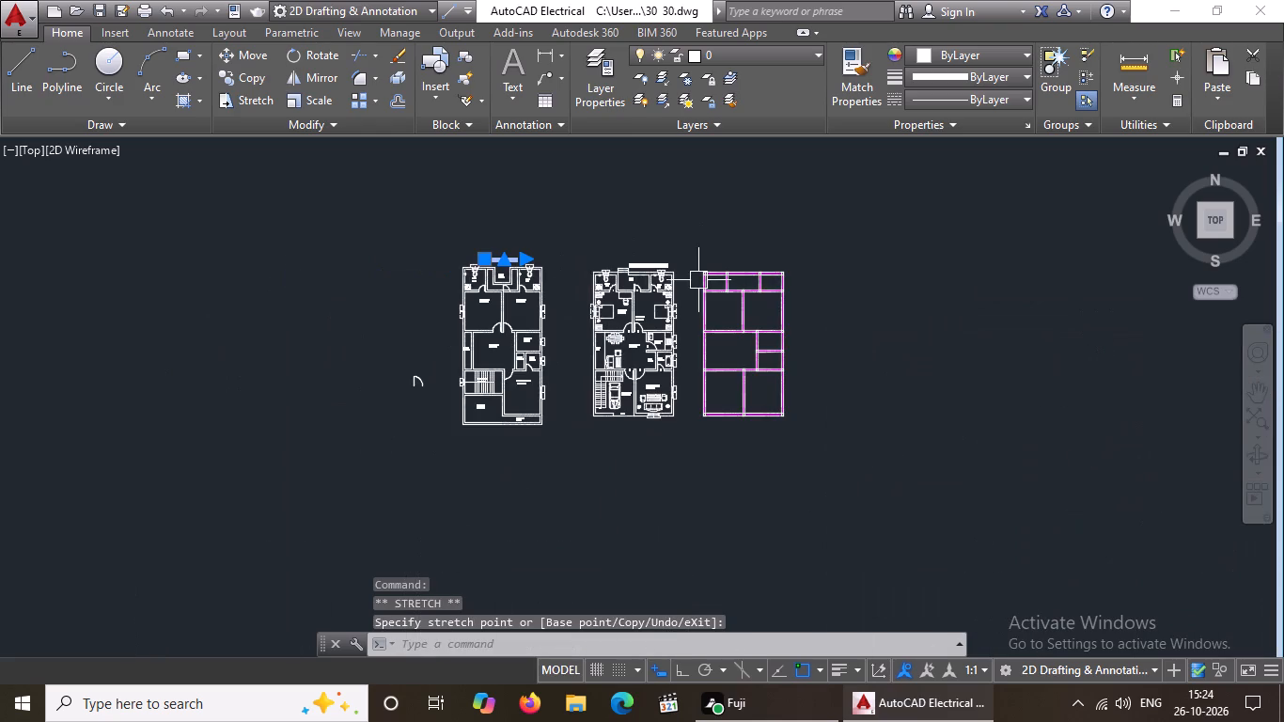
scroll(670, 267, "up", 3)
left_click(570, 263)
left_click(499, 261)
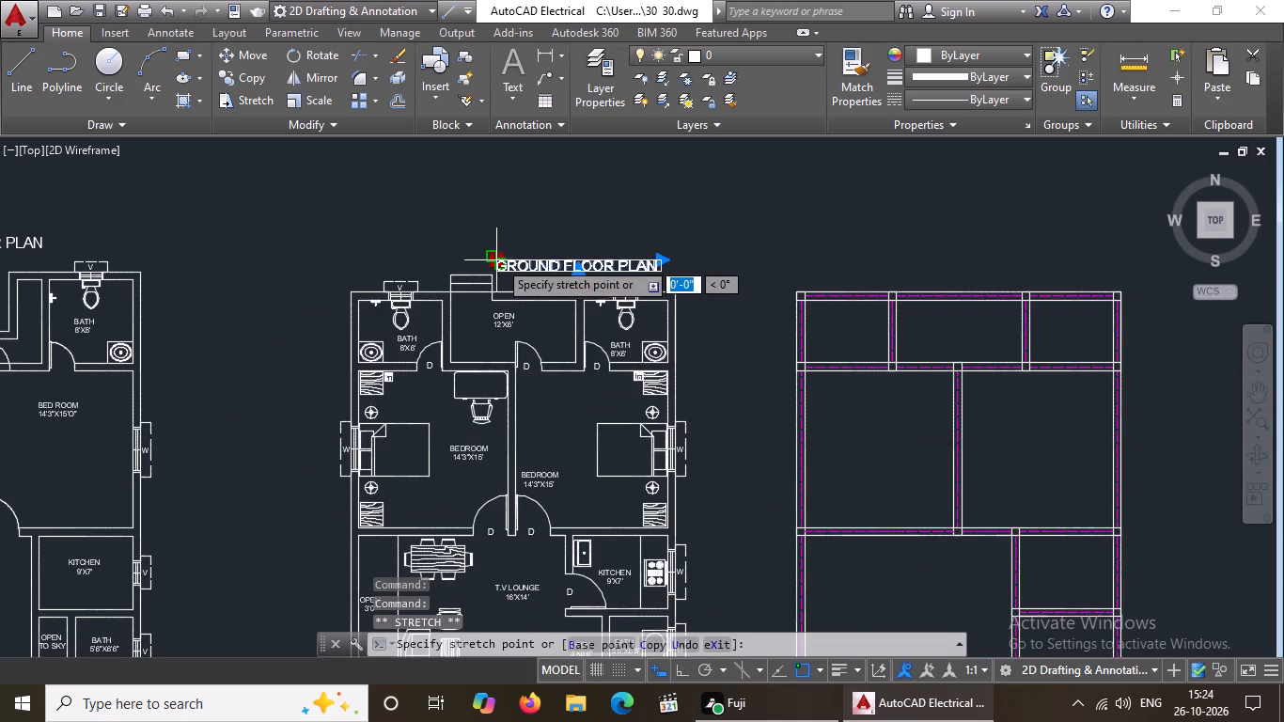
left_click(493, 248)
scroll(556, 259, "down", 3)
right_click(613, 287)
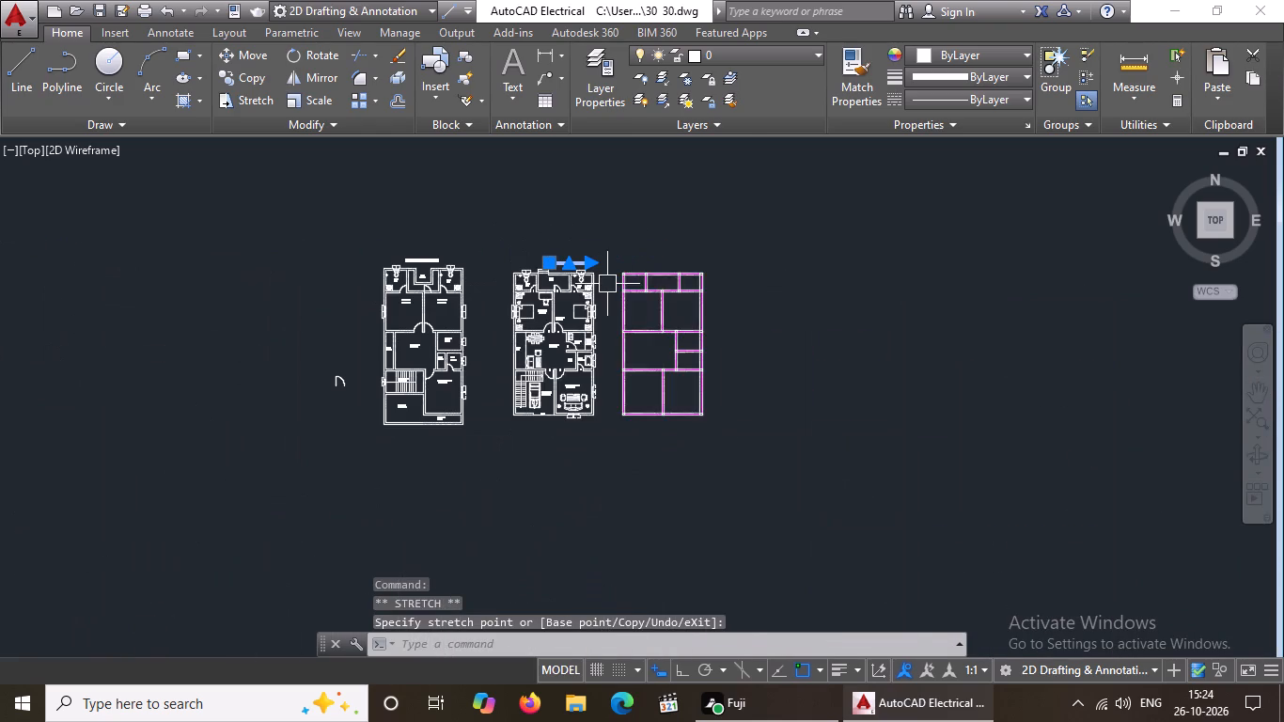
key("Escape")
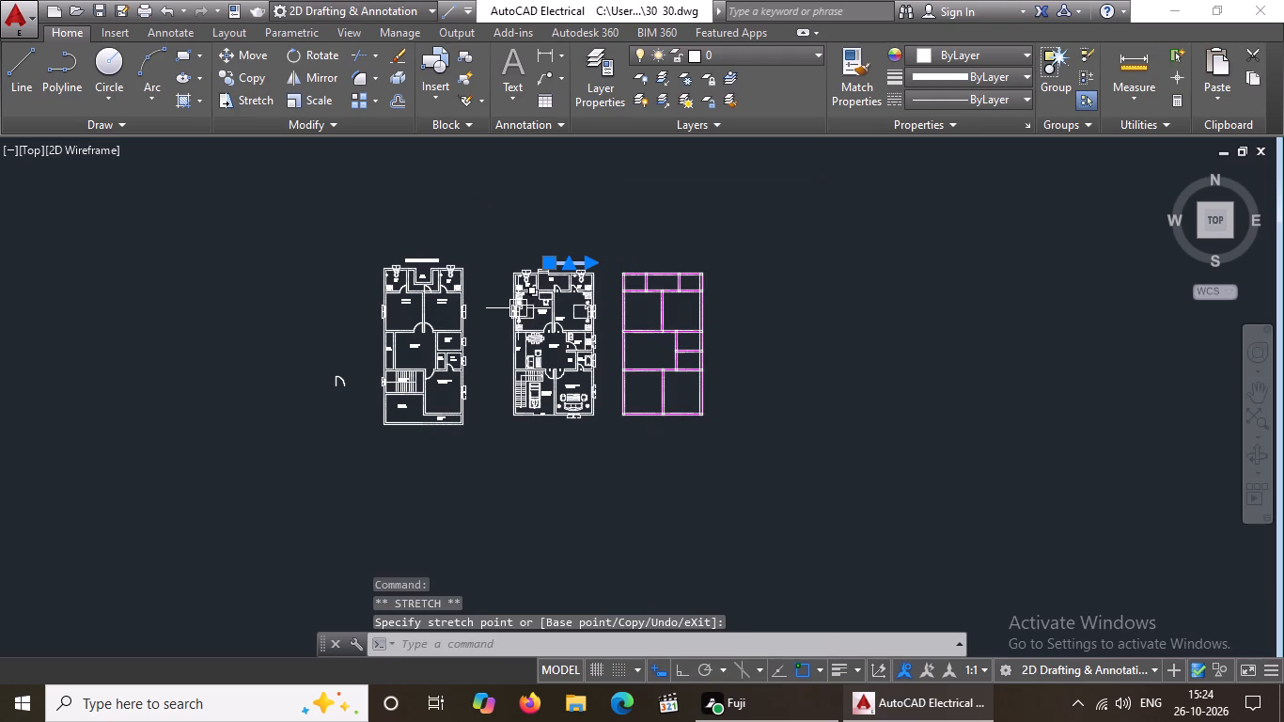
key("Escape")
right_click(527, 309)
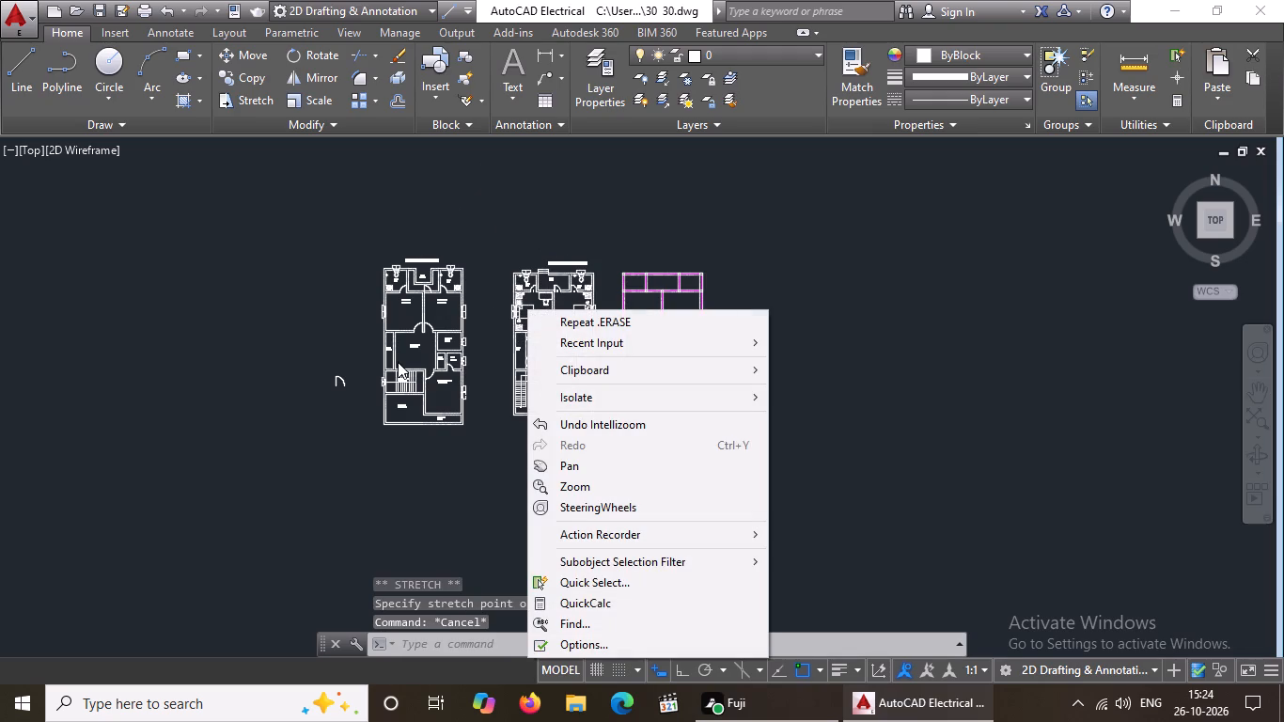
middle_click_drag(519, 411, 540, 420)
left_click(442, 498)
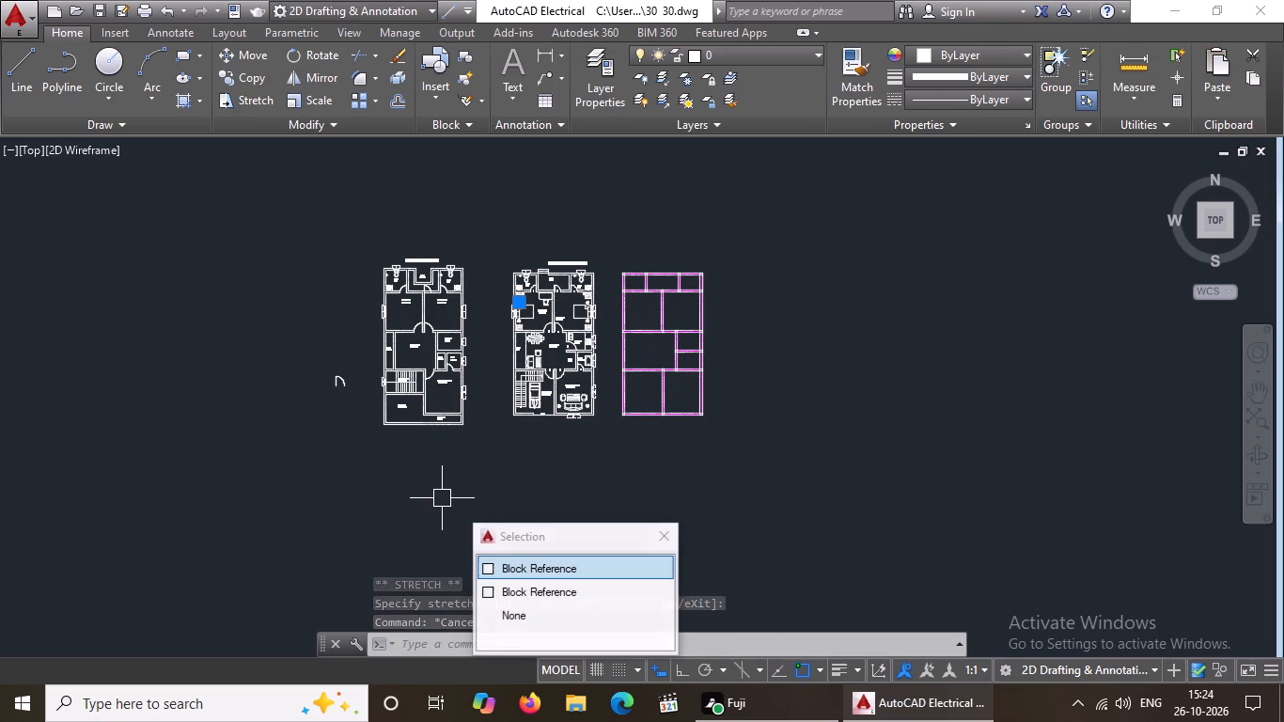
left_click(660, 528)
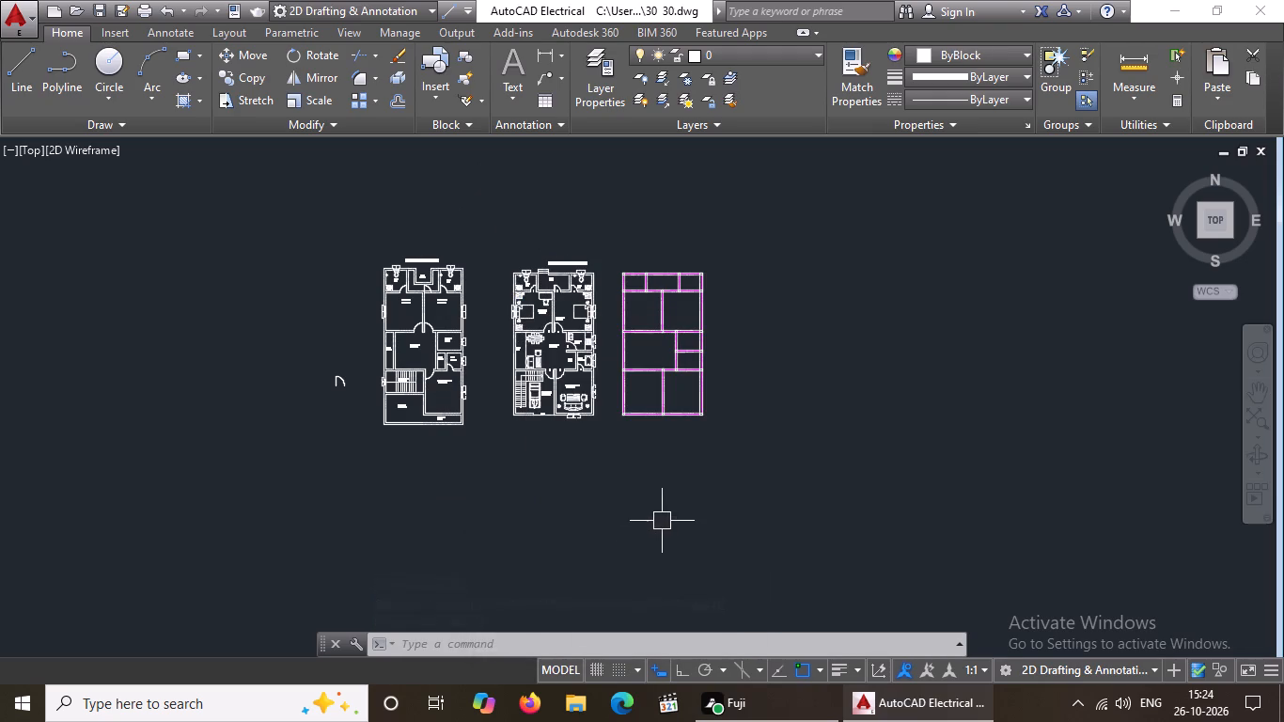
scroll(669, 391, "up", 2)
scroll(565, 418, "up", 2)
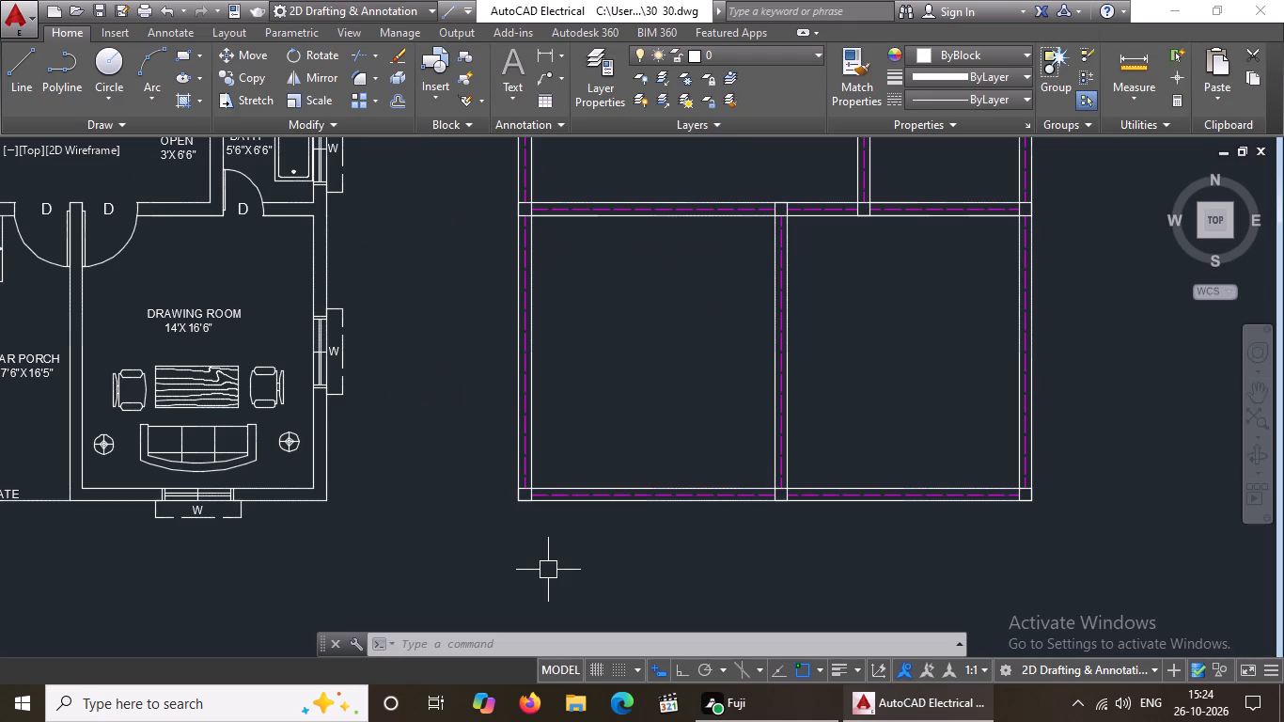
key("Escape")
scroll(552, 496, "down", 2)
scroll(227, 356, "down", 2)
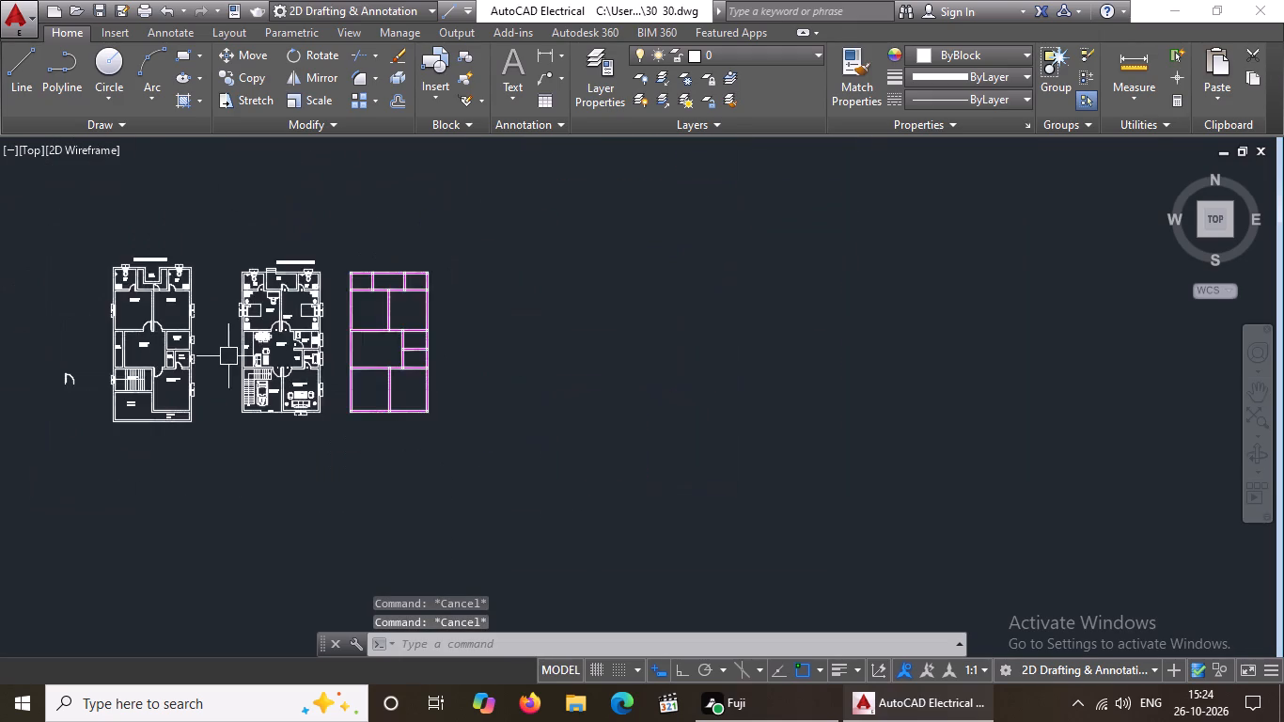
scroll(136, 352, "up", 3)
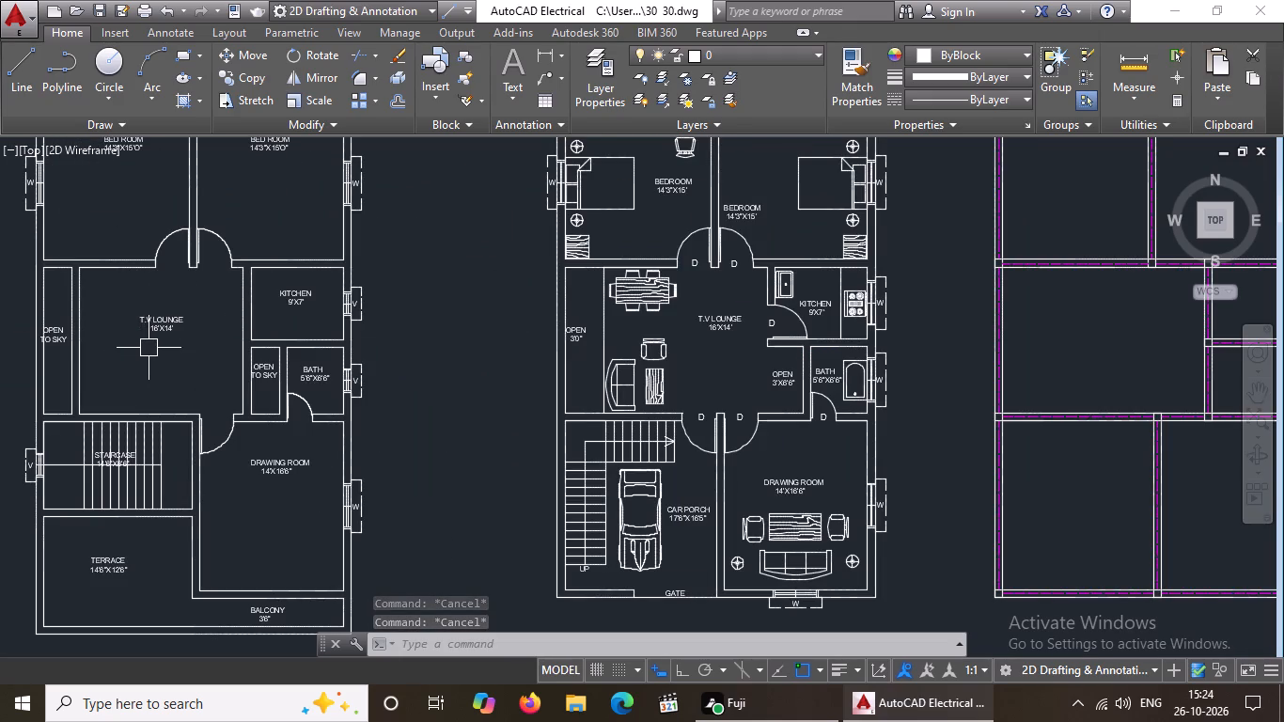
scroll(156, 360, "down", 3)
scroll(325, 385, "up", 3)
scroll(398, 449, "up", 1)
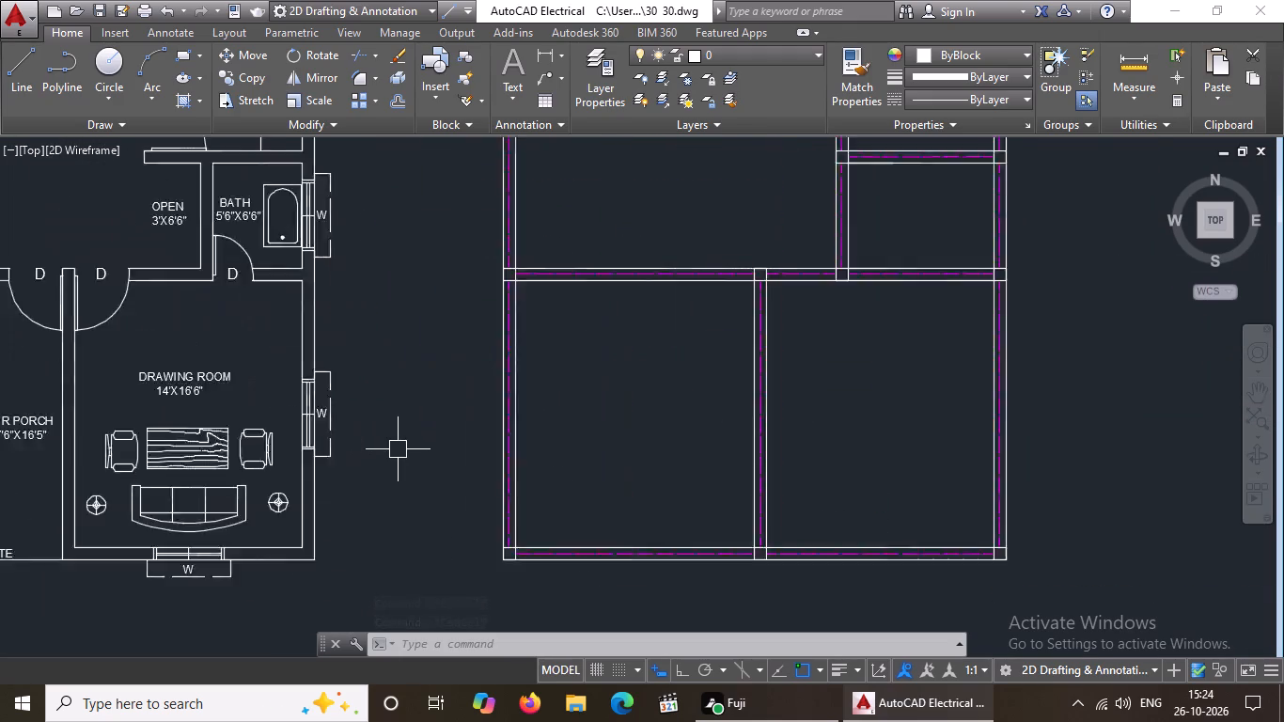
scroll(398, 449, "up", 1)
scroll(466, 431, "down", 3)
Offset the south edge of the centreline plan's southwest corner square outward twice, at 5" spacing.
scroll(437, 522, "up", 2)
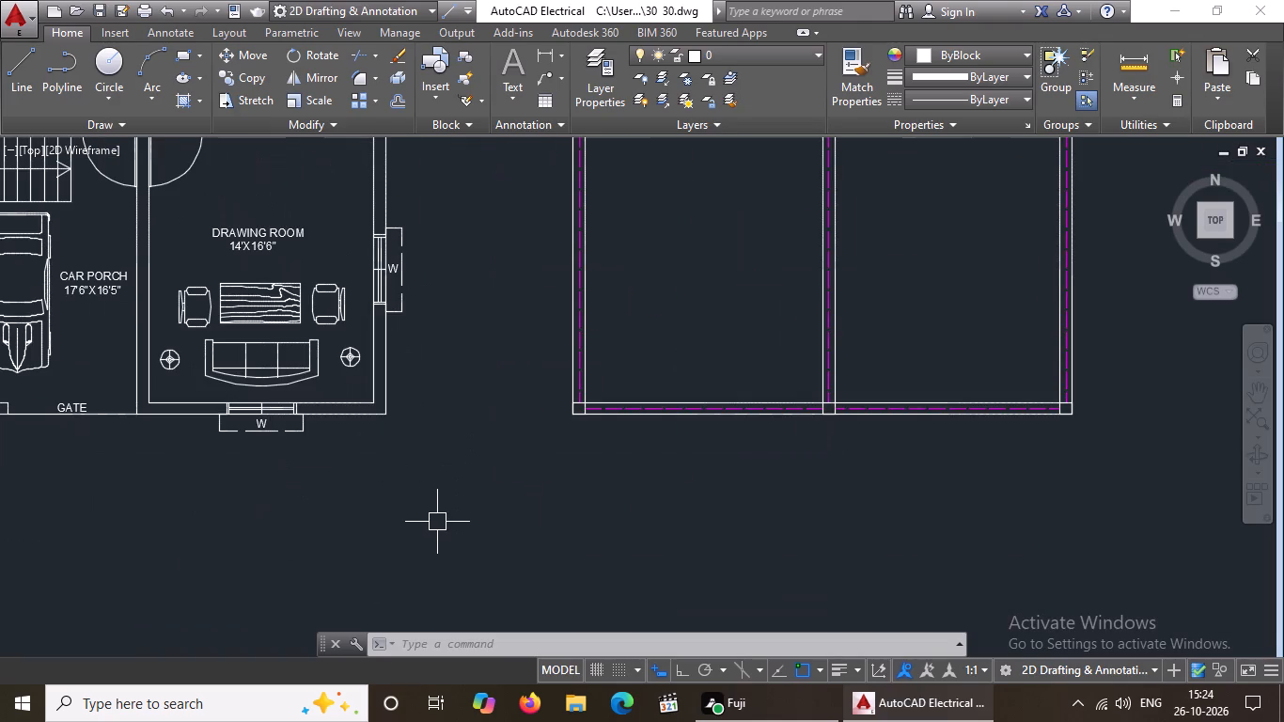
key("o")
key("Return")
key("5")
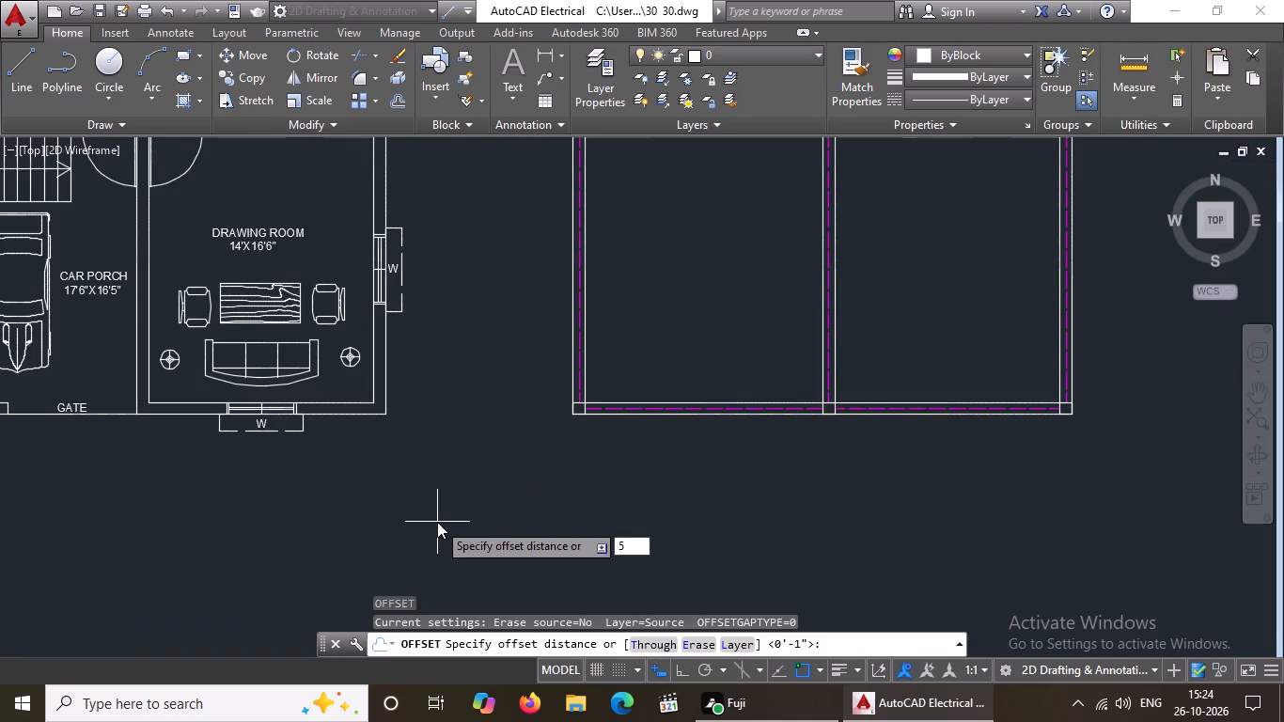
key("shift+quotedbl")
key("Return")
scroll(587, 391, "up", 2)
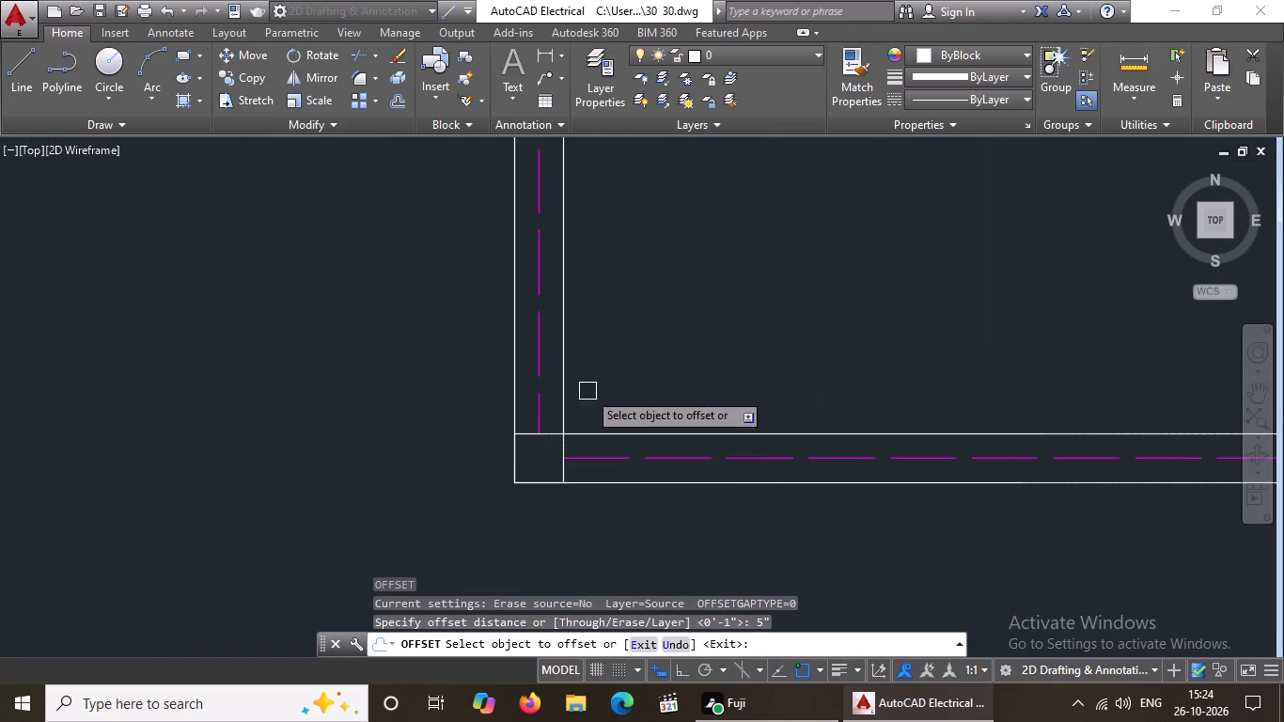
scroll(587, 391, "up", 1)
left_click(544, 477)
left_click(542, 526)
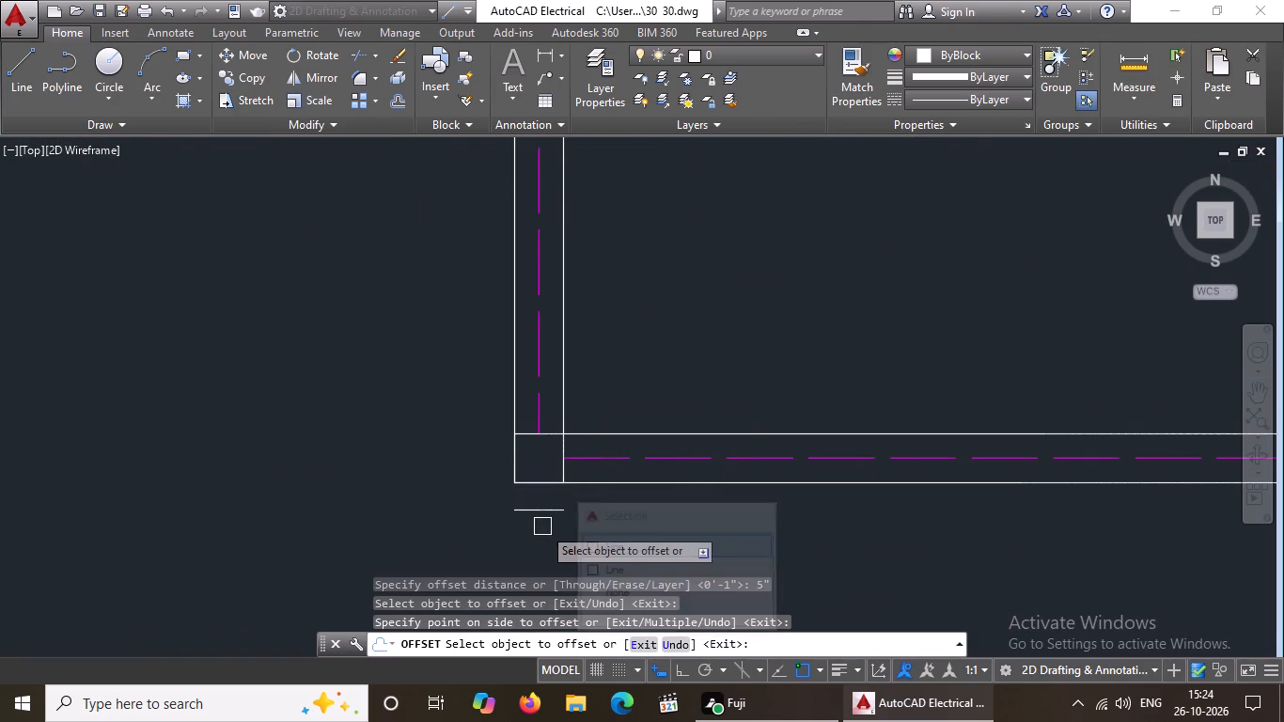
left_click(547, 505)
left_click(538, 565)
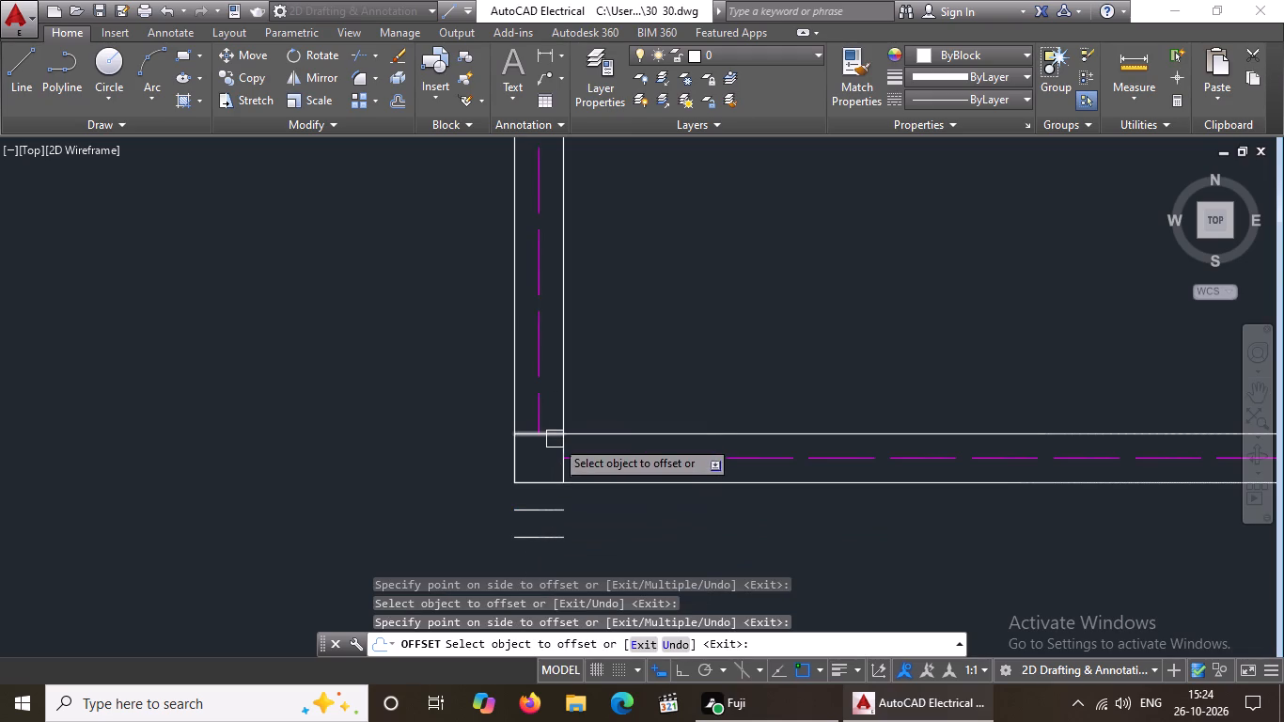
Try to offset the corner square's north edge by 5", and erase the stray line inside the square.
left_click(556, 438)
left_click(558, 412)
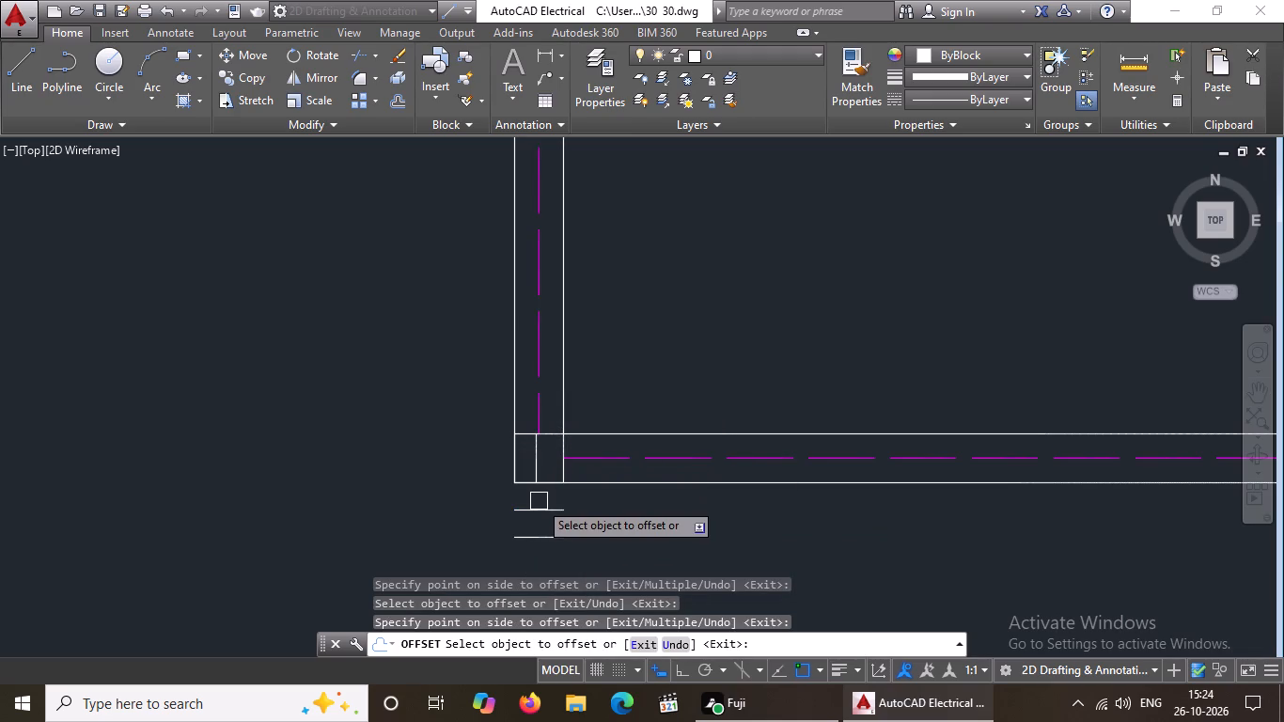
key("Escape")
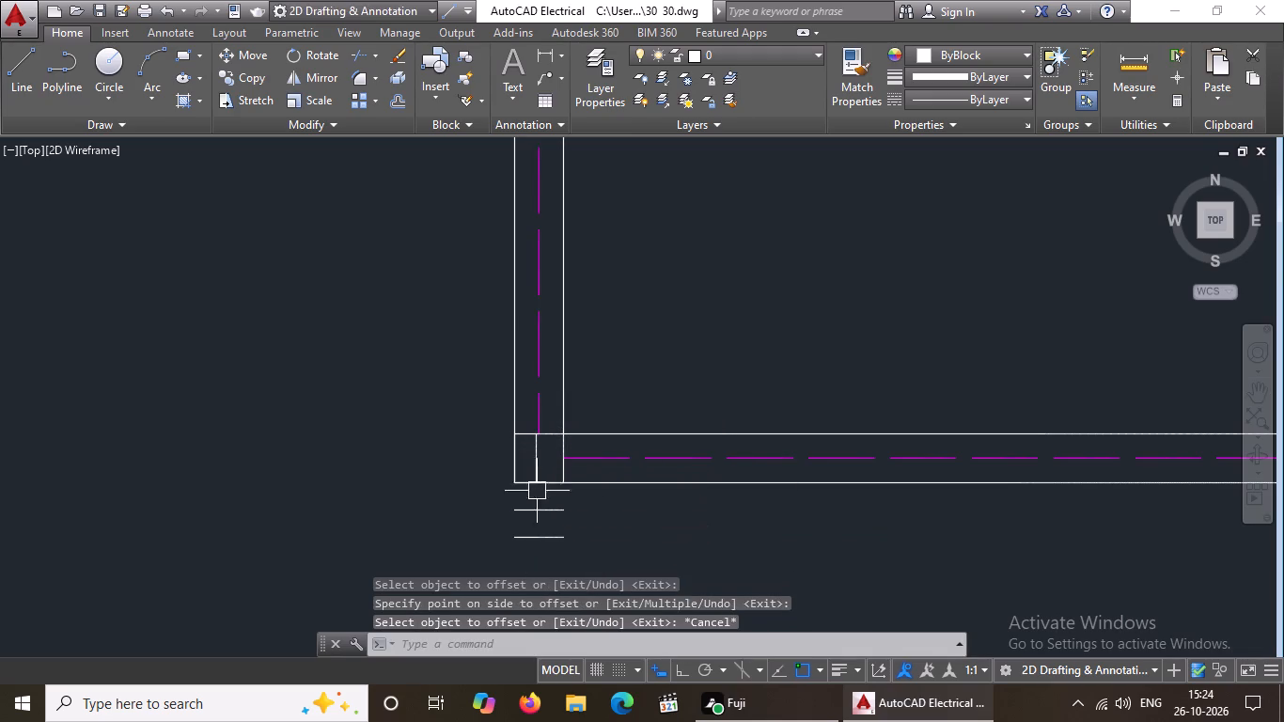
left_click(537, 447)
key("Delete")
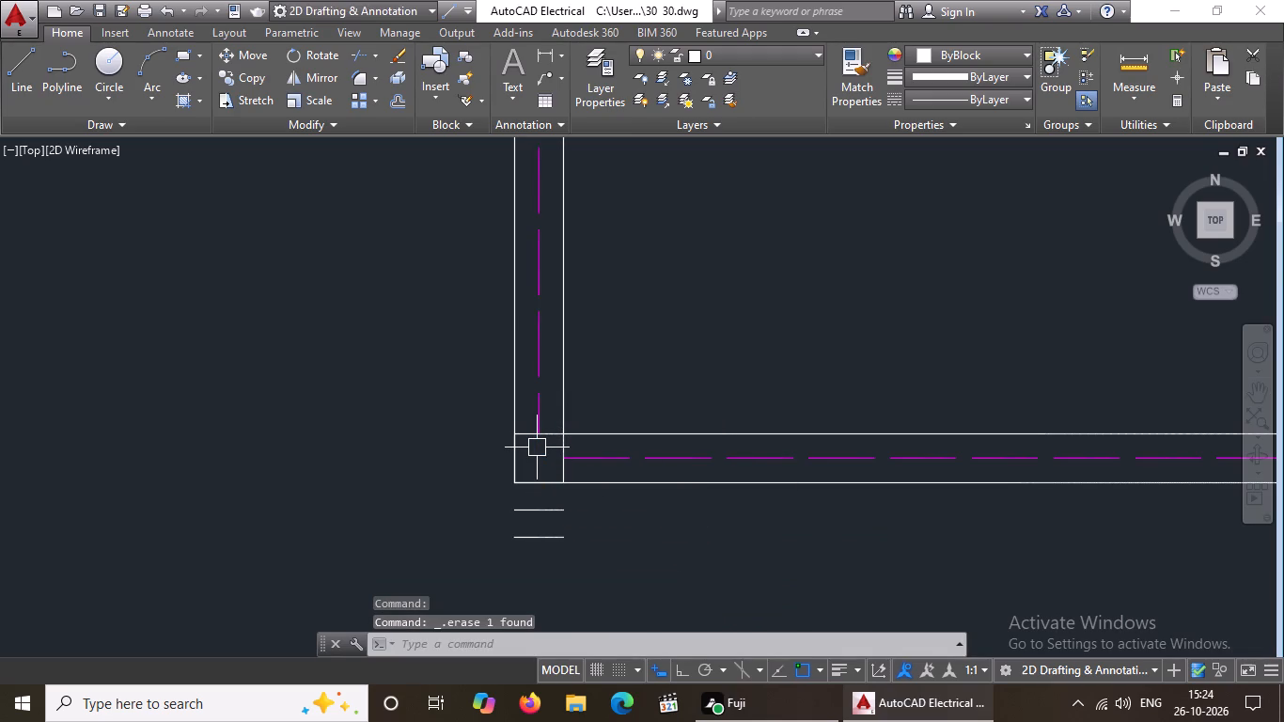
Offset the southwest corner square's north edge northward twice at 5" spacing, across the west wall.
key("o")
key("Return")
type("5\"")
key("Return")
scroll(549, 380, "up", 1)
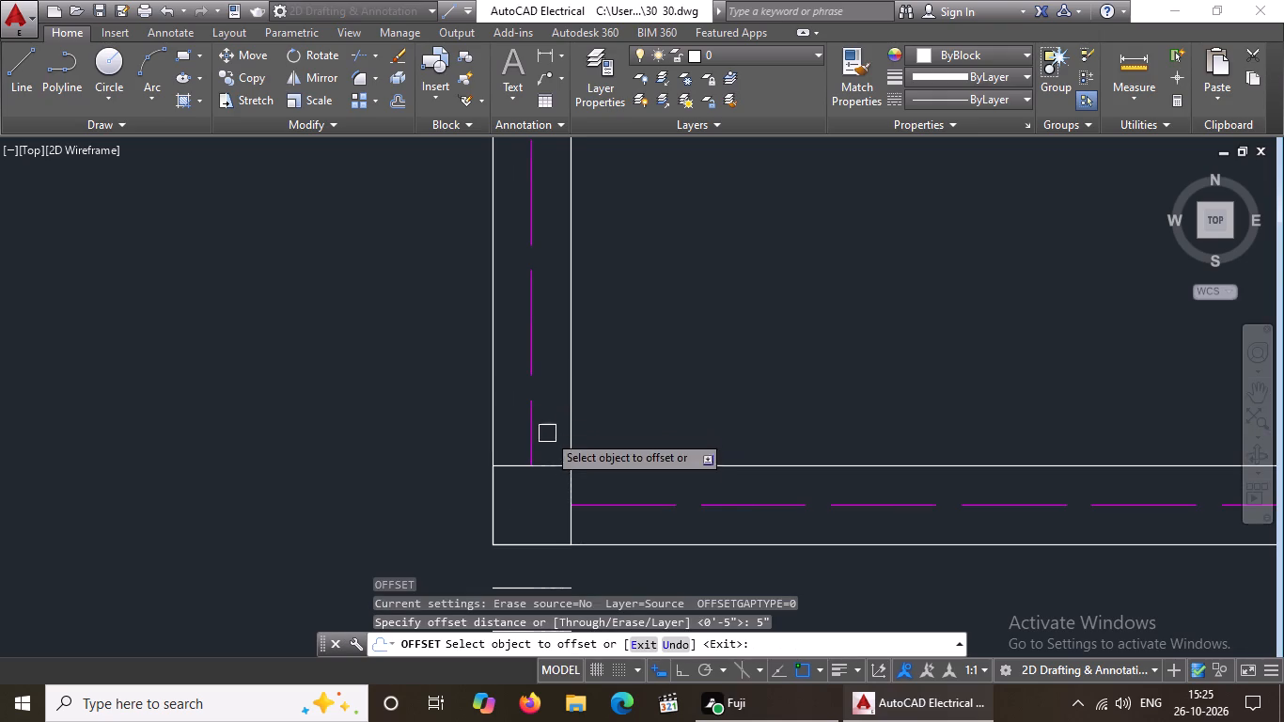
left_click(546, 464)
left_click(559, 408)
left_click(551, 424)
left_click(568, 364)
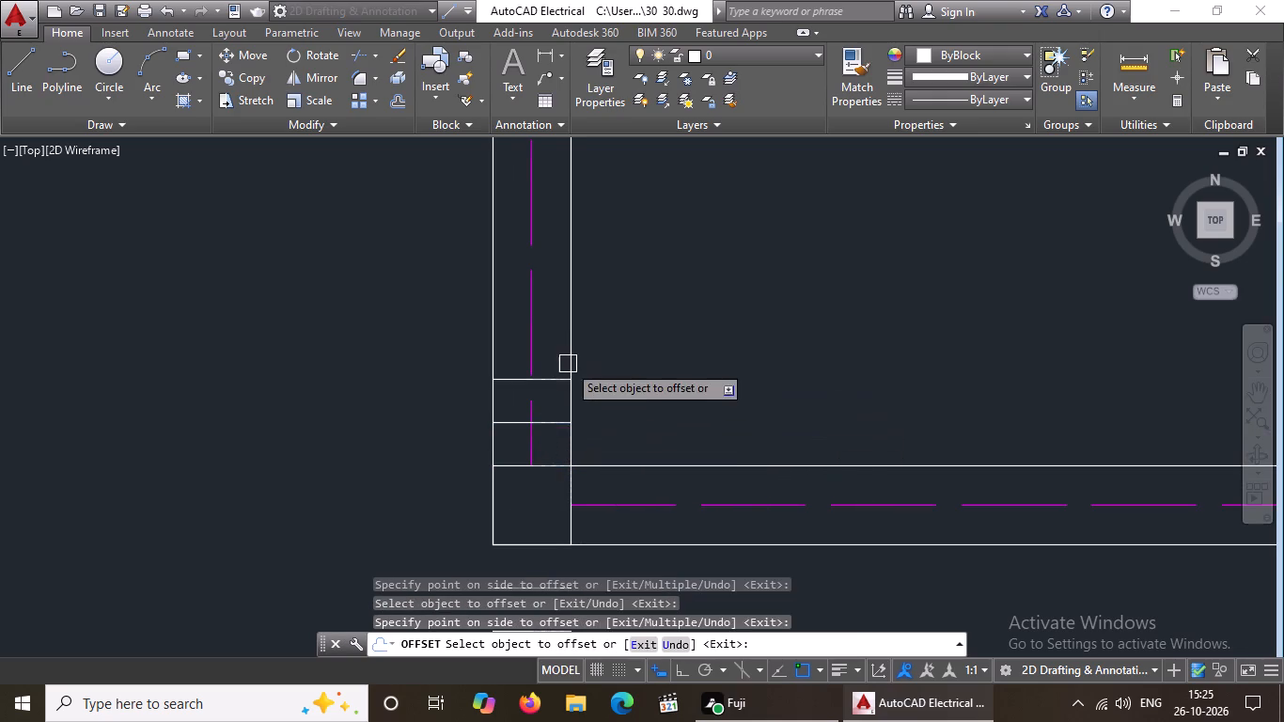
Offset the southwest corner square's east and west edges outward twice each, at 5" spacing.
left_click_drag(572, 525, 620, 528)
left_click_drag(639, 530, 659, 531)
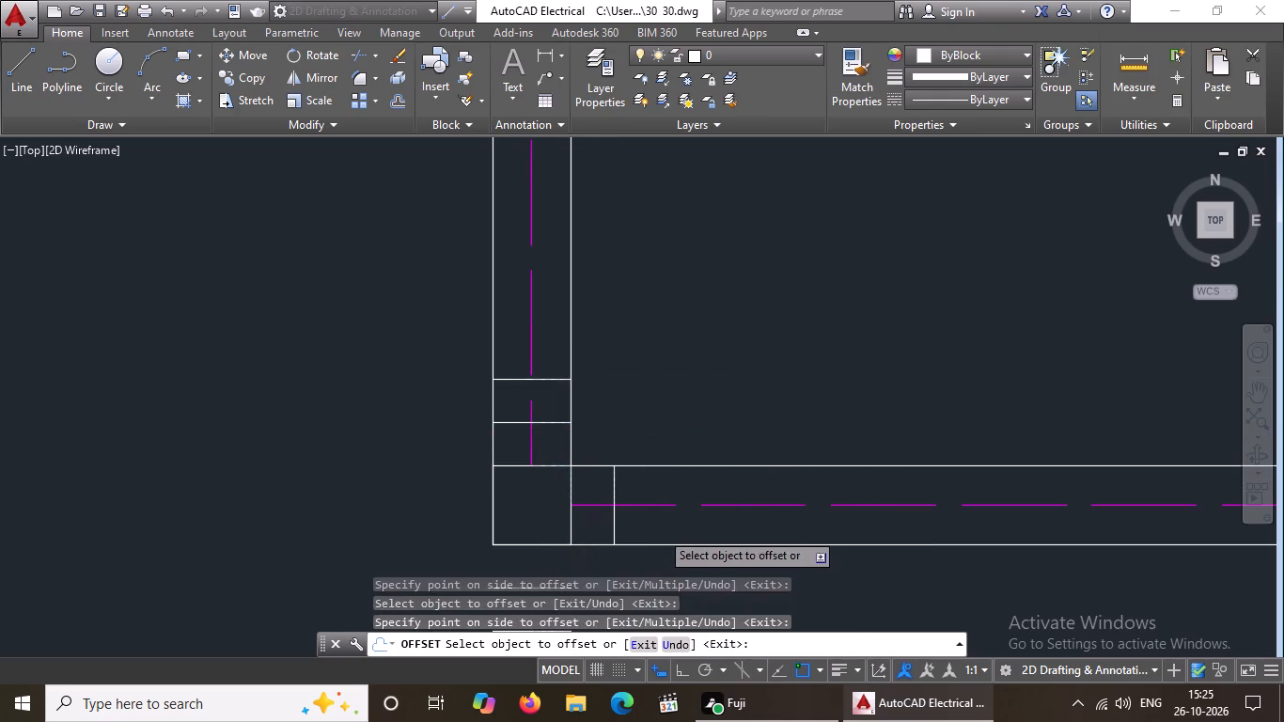
left_click(660, 531)
left_click_drag(616, 522, 633, 522)
left_click(729, 536)
left_click(493, 515)
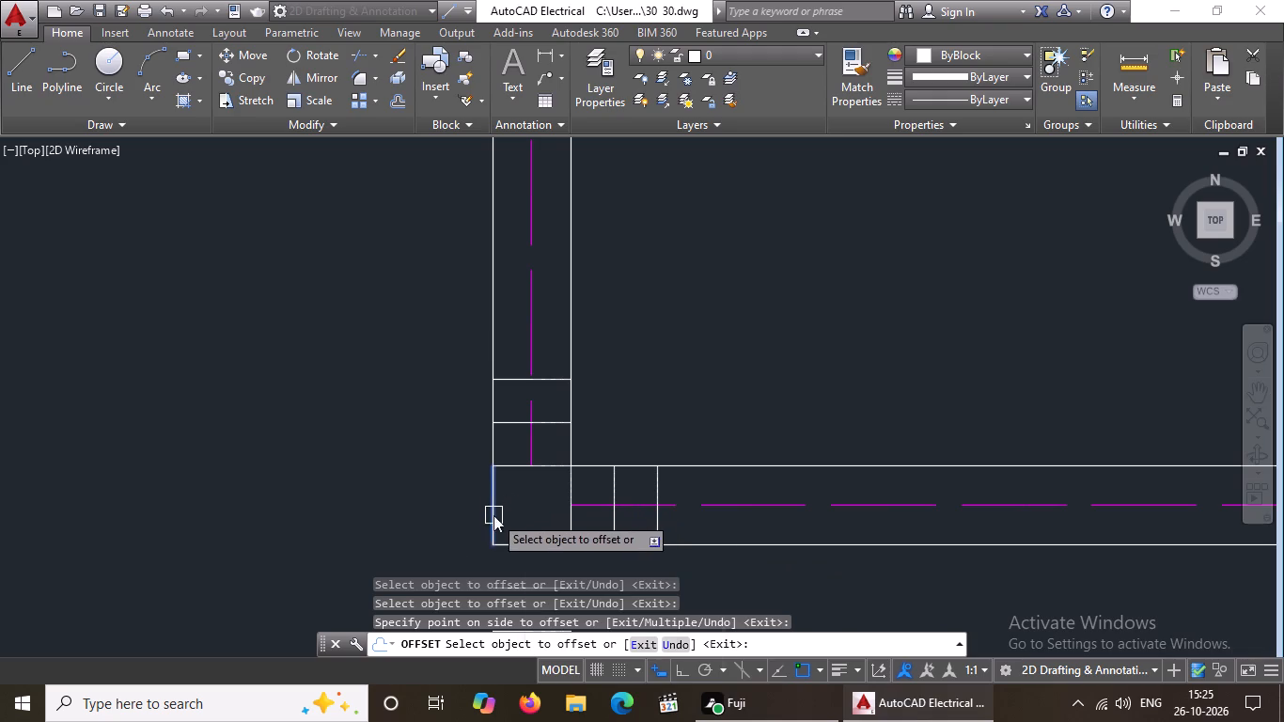
left_click(446, 518)
left_click(446, 504)
left_click(374, 495)
Offset the south edge of the square where the middle wall meets the south wall outward twice at 5" spacing.
scroll(620, 374, "down", 3)
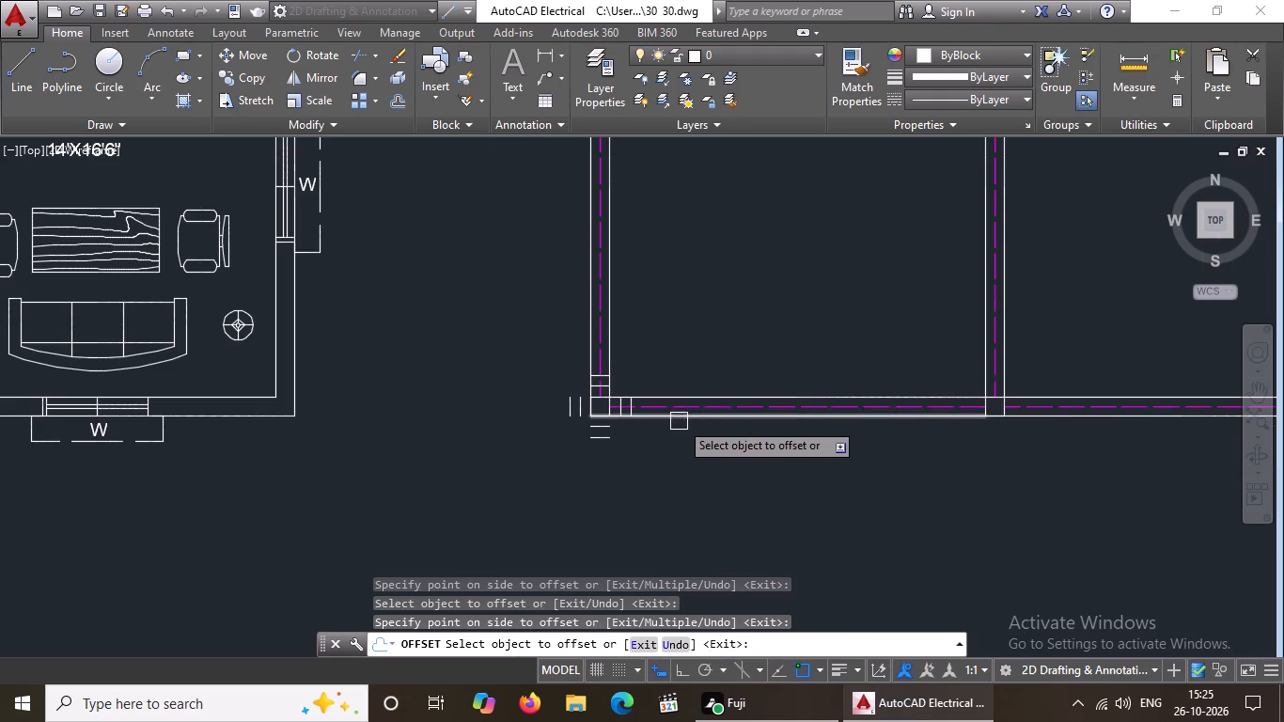
scroll(1014, 416, "up", 2)
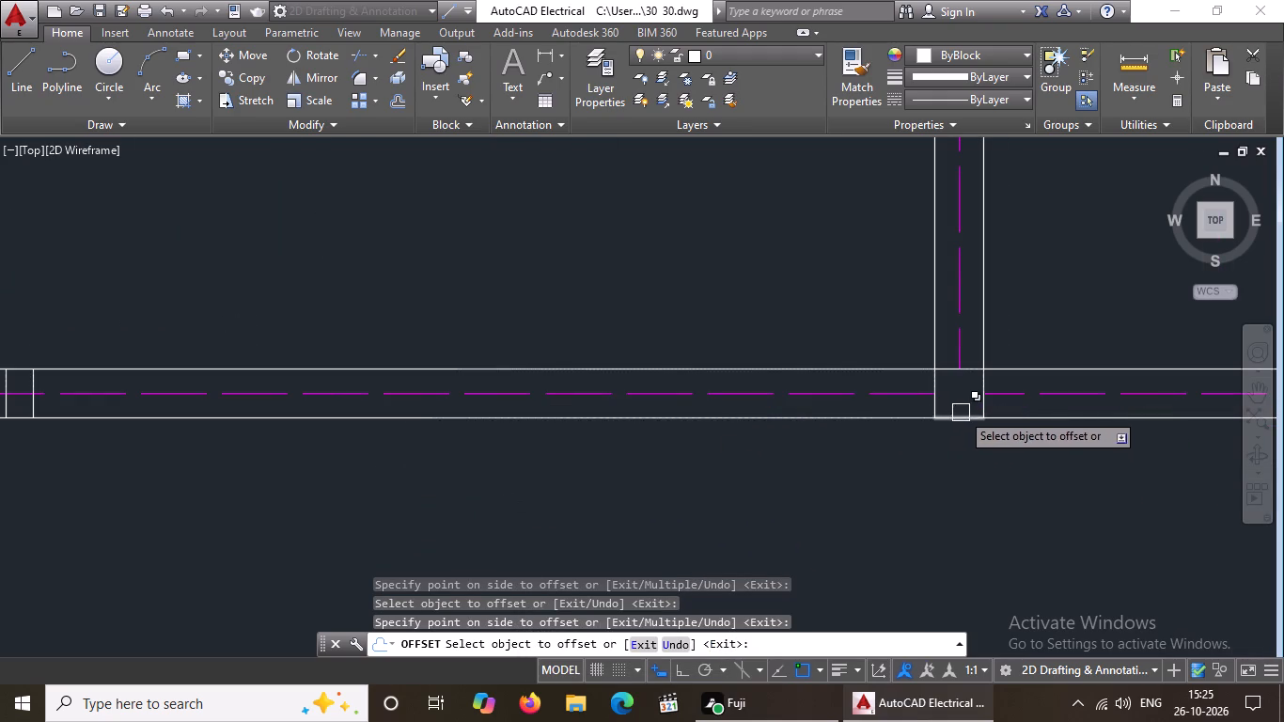
left_click_drag(962, 410, 960, 422)
left_click(949, 533)
left_click(961, 415)
left_click(949, 475)
left_click(955, 445)
left_click(948, 488)
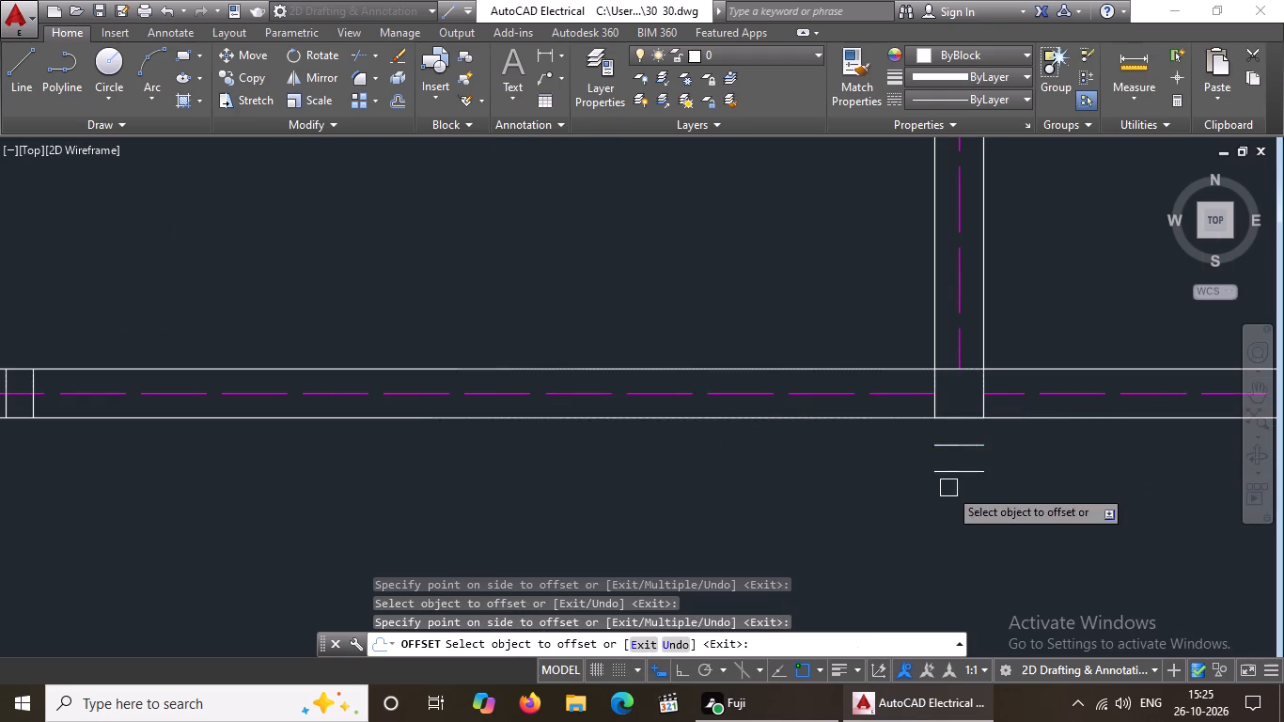
Offset the west and east edges of the south wall's middle junction square outward twice each, at 5" spacing.
scroll(942, 405, "up", 3)
left_click(899, 414)
left_click(830, 417)
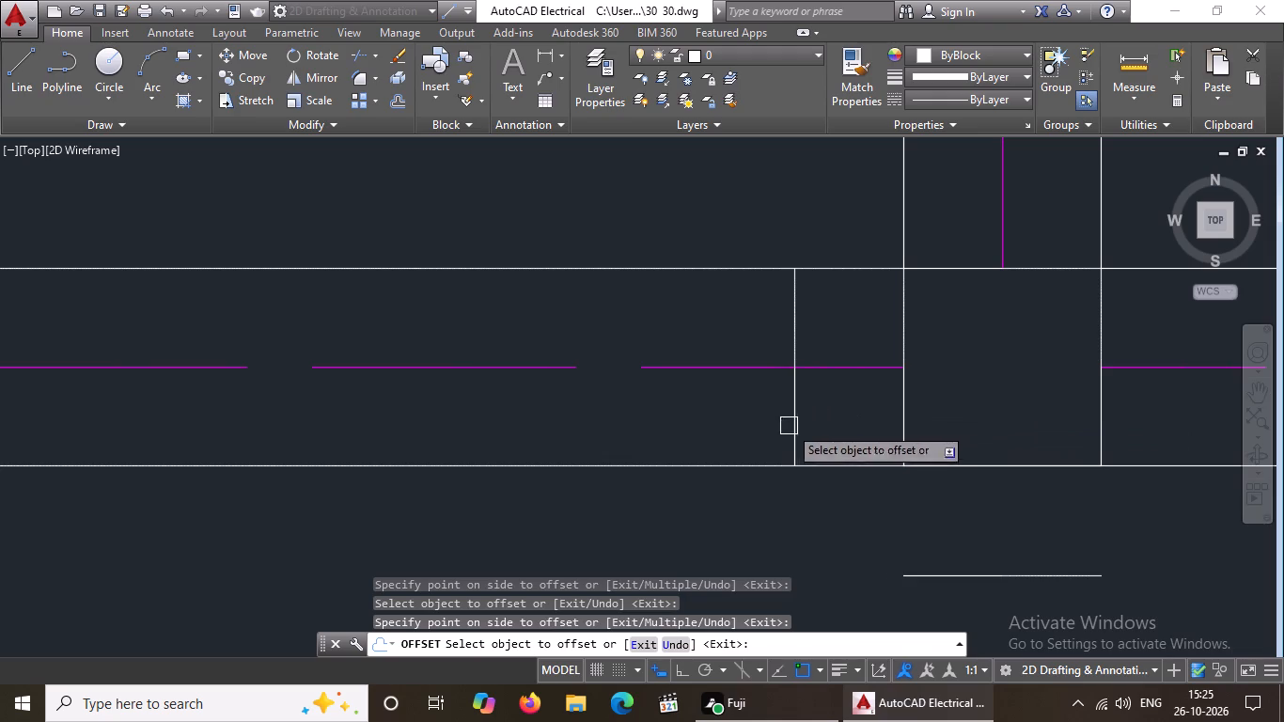
left_click(791, 420)
left_click(665, 458)
scroll(1017, 402, "down", 2)
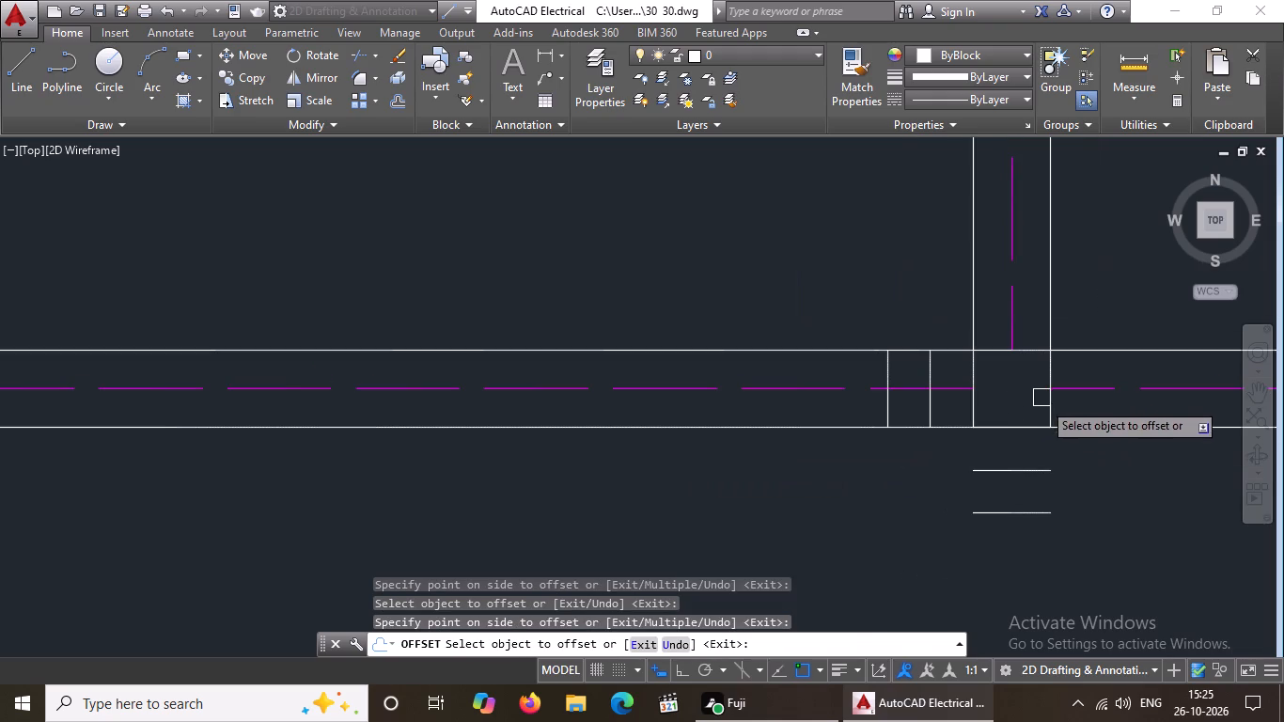
left_click_drag(1048, 407, 1063, 404)
left_click(1092, 398)
left_click(1095, 403)
left_click(1124, 404)
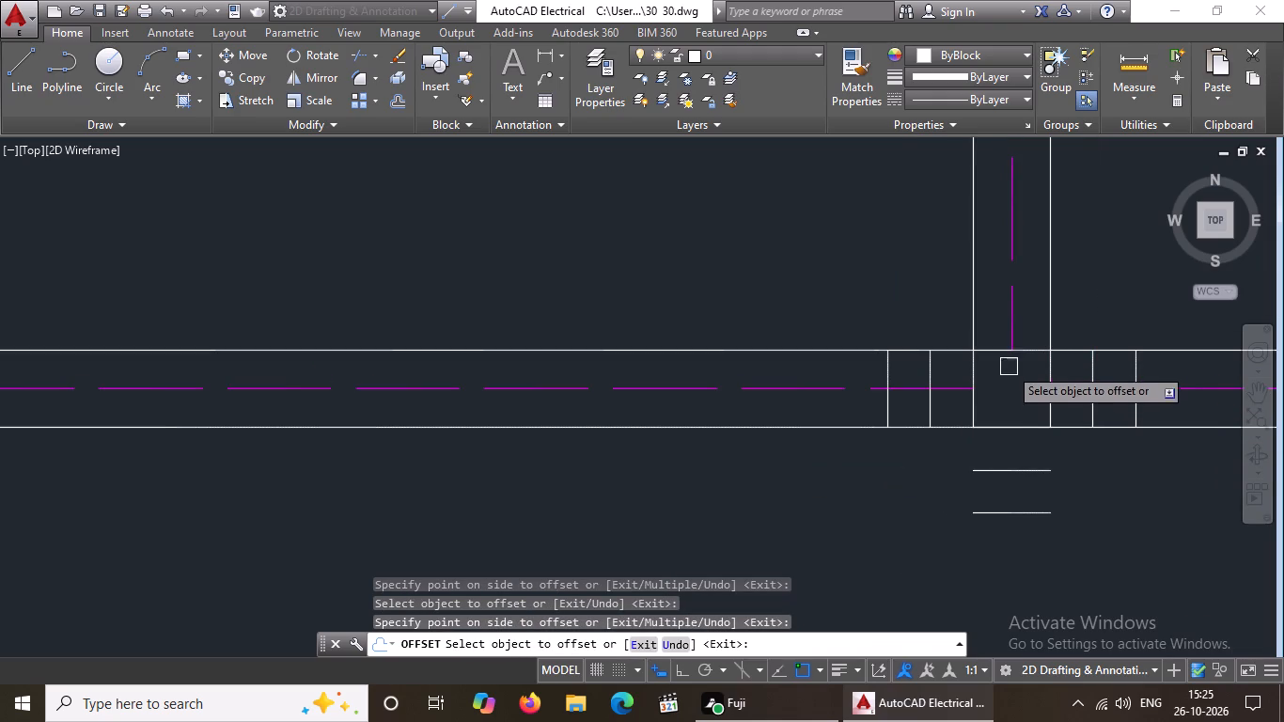
Offset the north edge of the south wall's middle junction square northward twice at 5" spacing, across the middle wall.
left_click_drag(989, 352, 990, 343)
left_click(993, 317)
left_click_drag(994, 312, 996, 304)
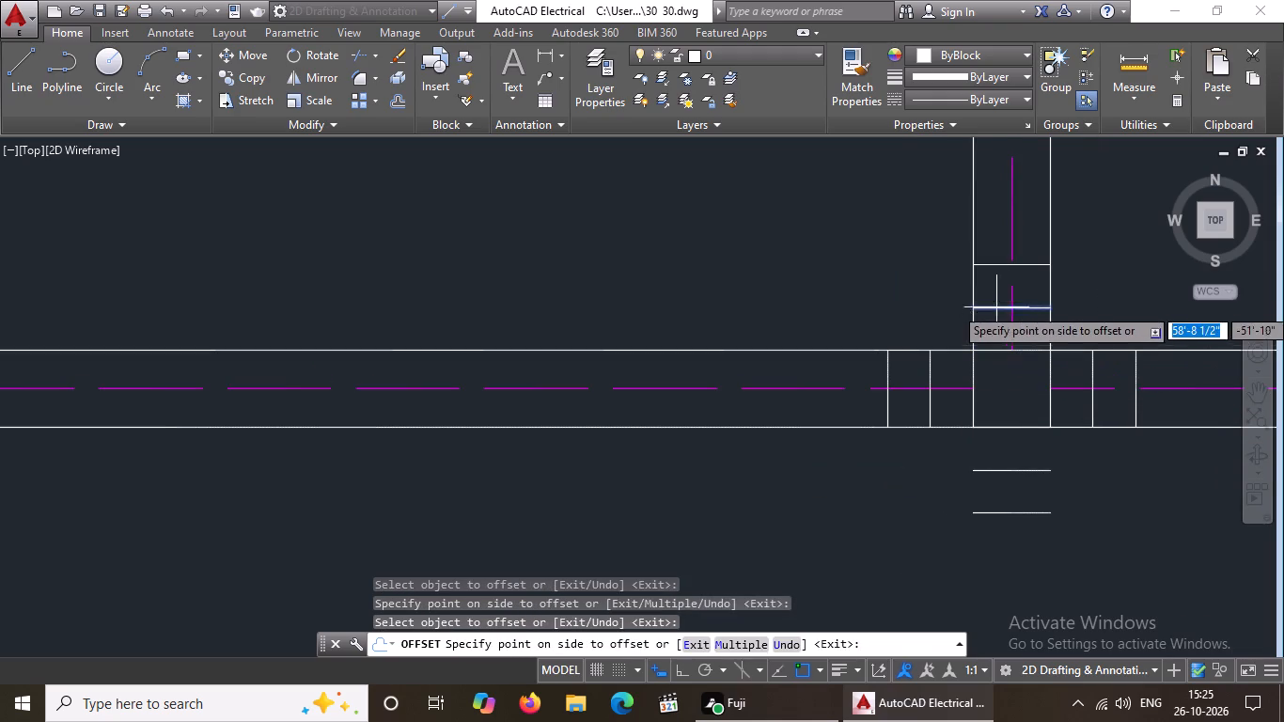
left_click_drag(996, 304, 998, 294)
left_click(998, 294)
Offset the south edge of the centreline plan's southeast corner square outward twice at 5" spacing.
scroll(983, 289, "down", 4)
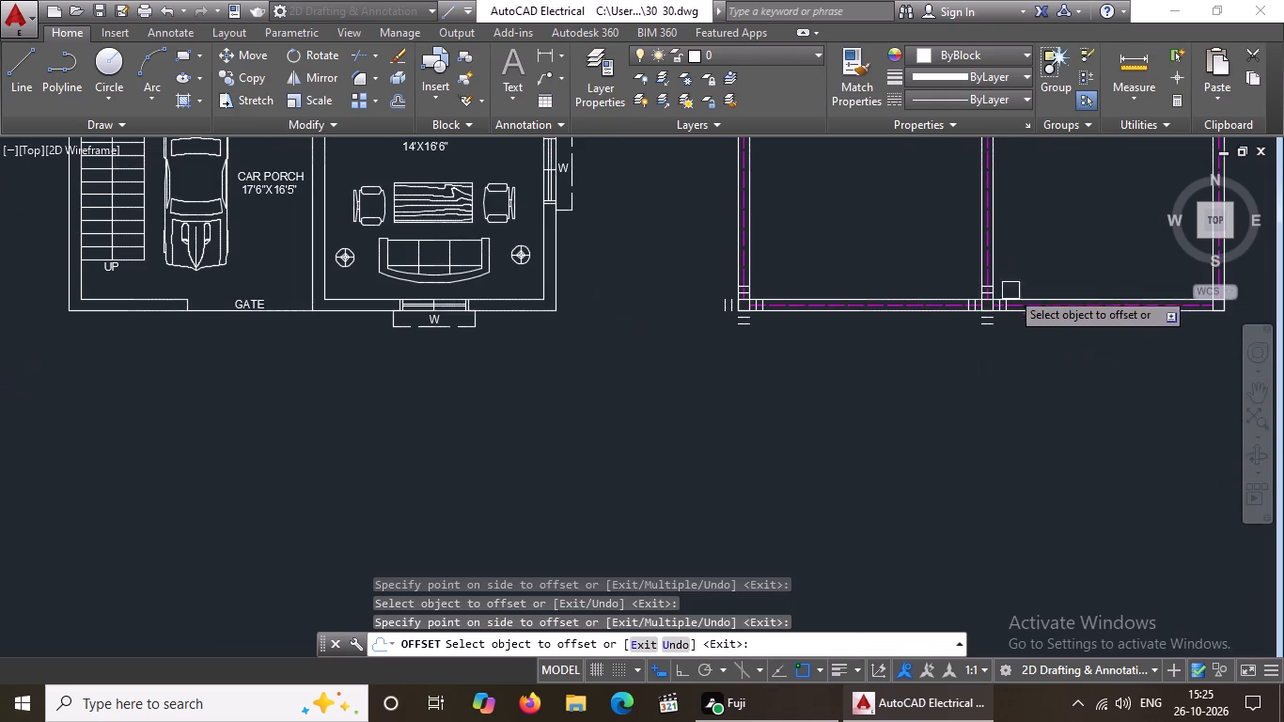
middle_click_drag(932, 406, 697, 510)
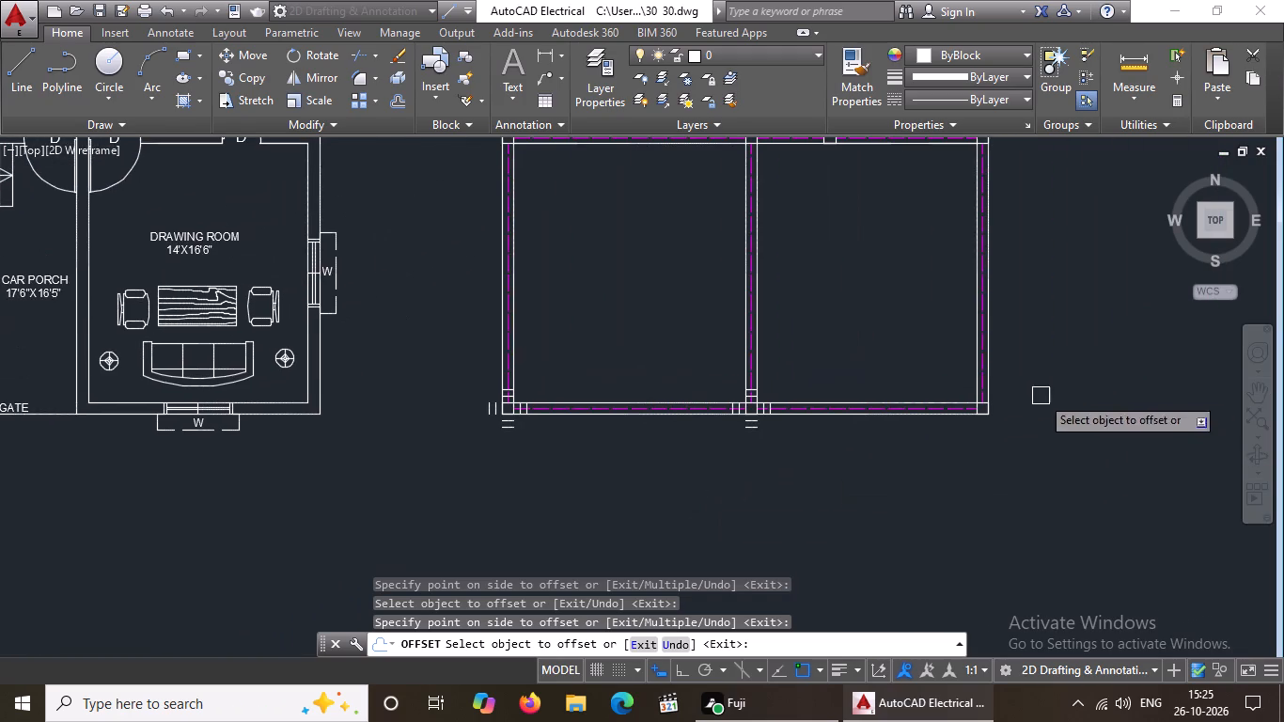
scroll(941, 391, "up", 3)
left_click(1098, 479)
left_click(1088, 531)
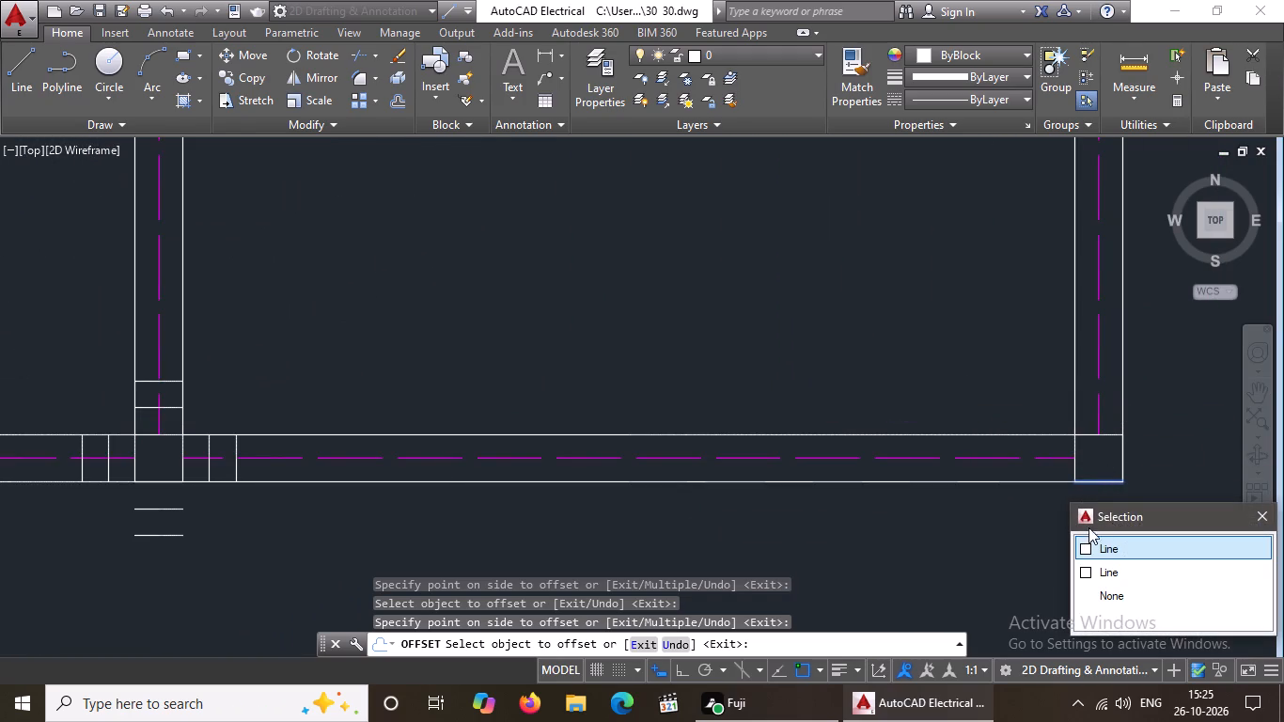
left_click(1104, 547)
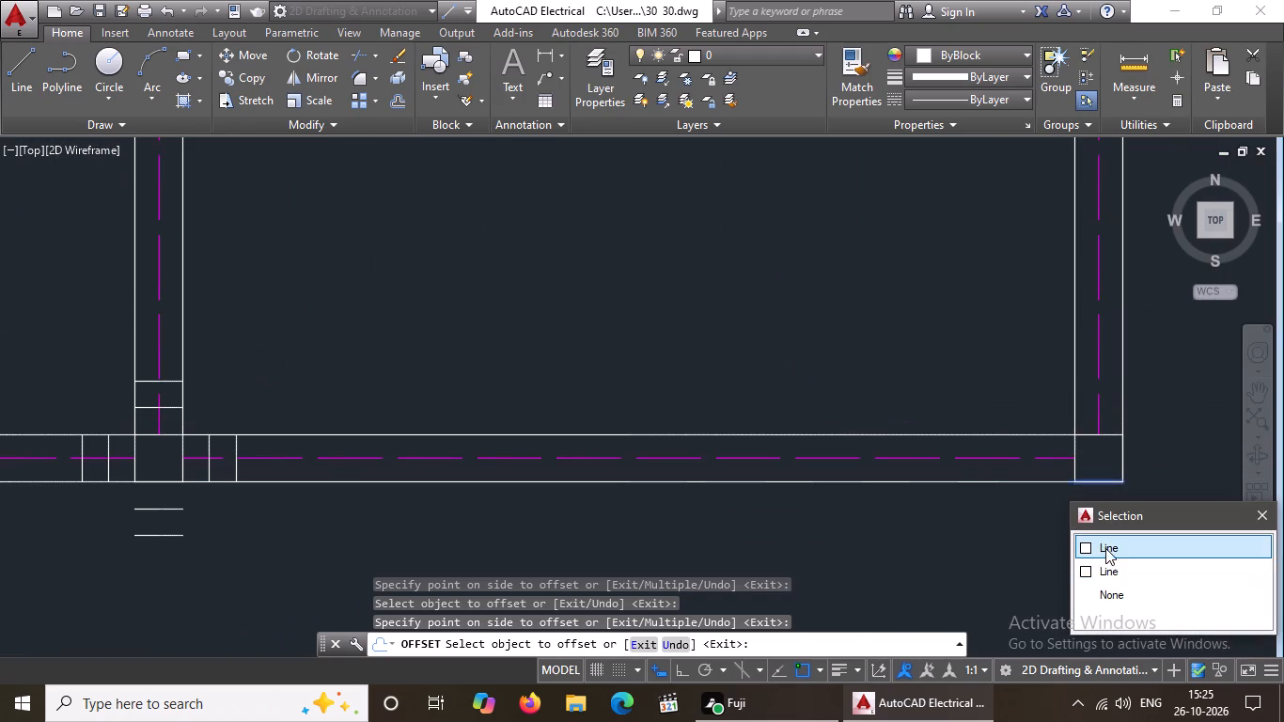
left_click(1105, 548)
left_click(1084, 517)
left_click_drag(1097, 511, 1096, 520)
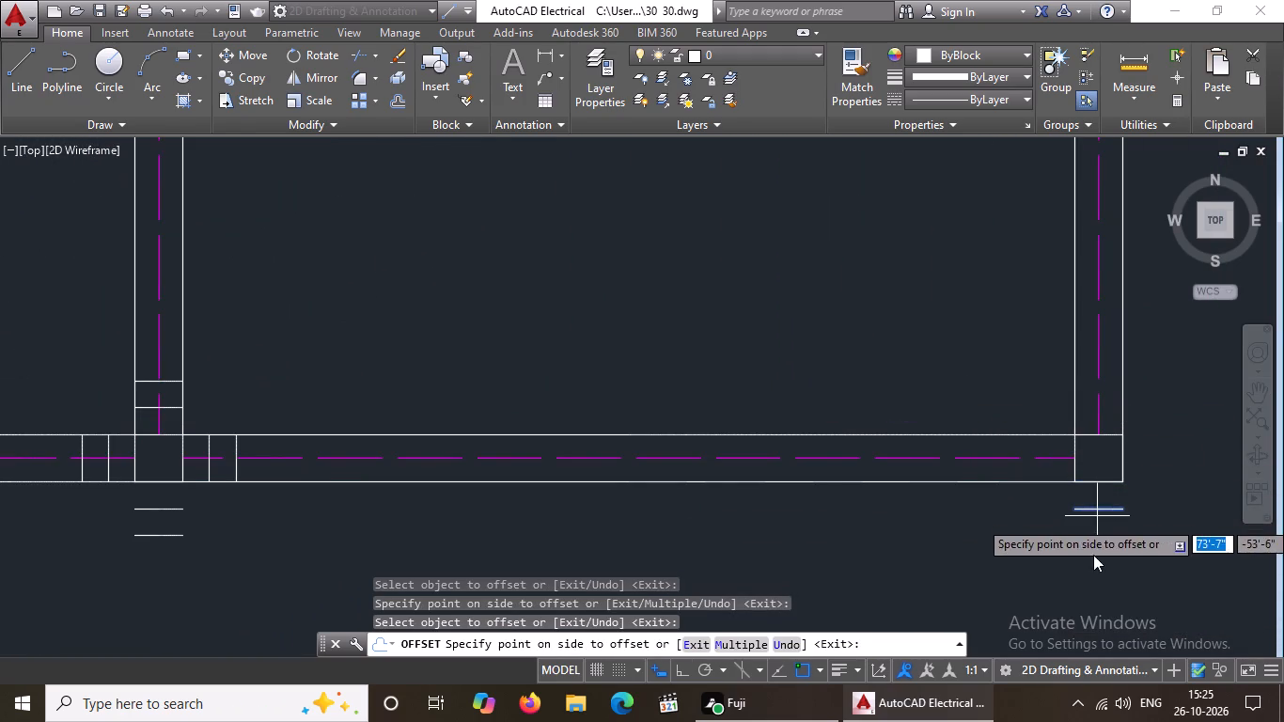
left_click(1093, 555)
left_click(1131, 565)
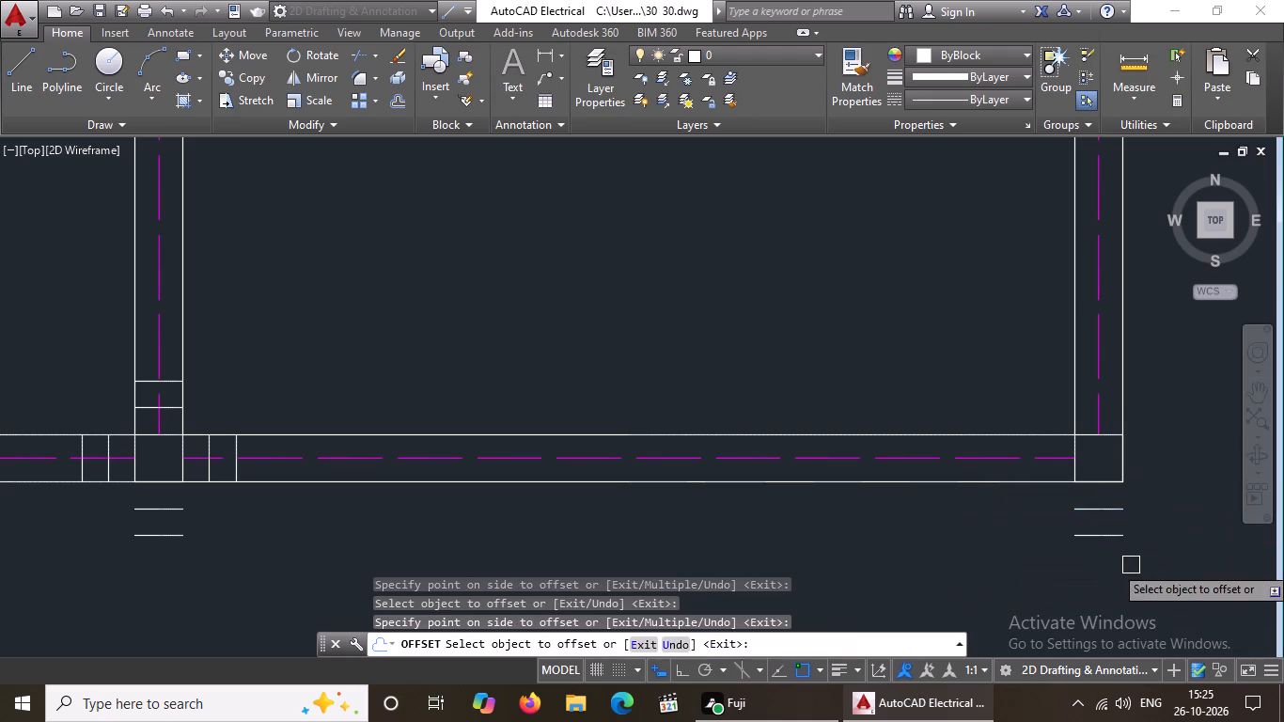
Offset the southeast corner square's east and west edges outward twice each, at 5" spacing.
left_click(1124, 463)
left_click(1157, 453)
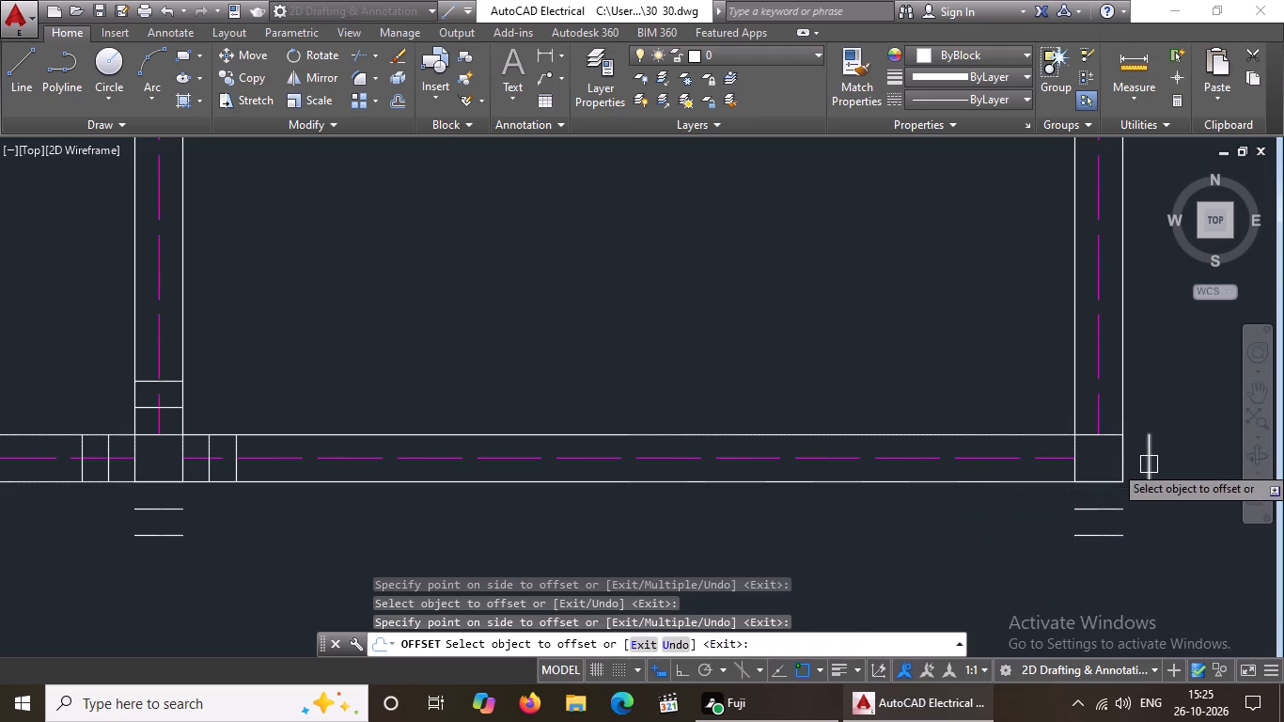
left_click_drag(1149, 463, 1173, 436)
left_click(1194, 417)
scroll(1043, 456, "down", 3)
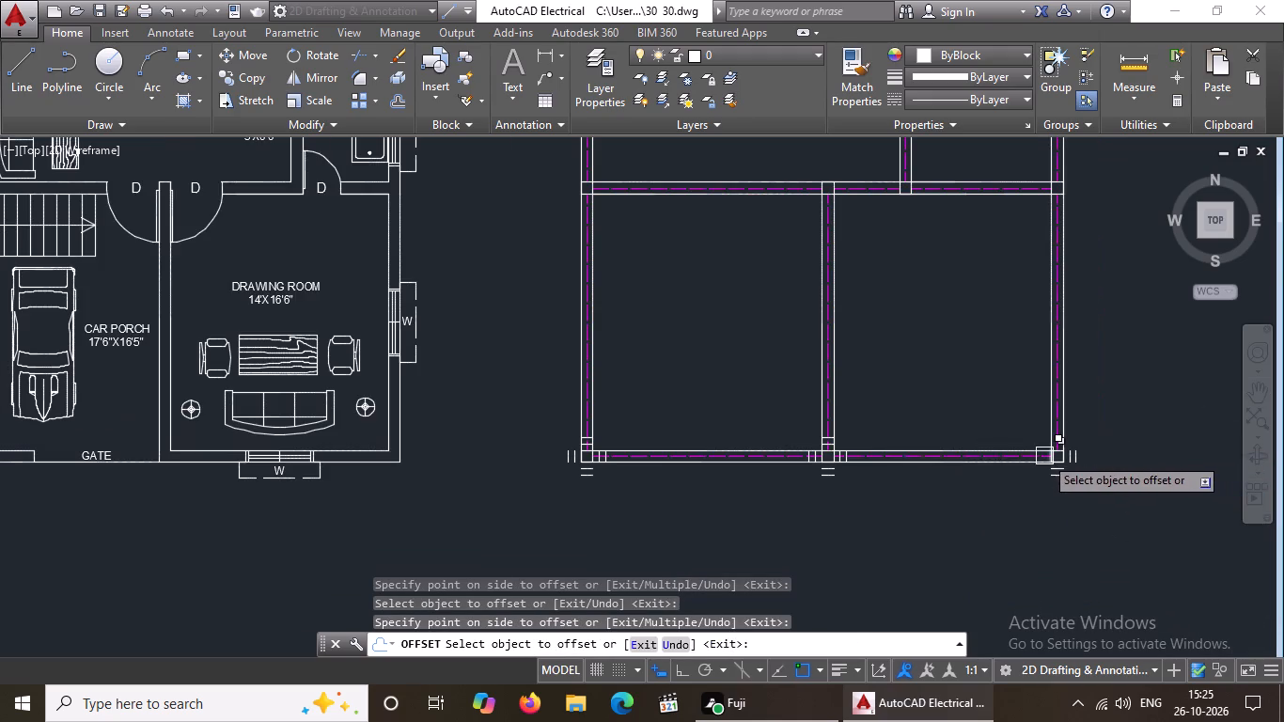
scroll(1042, 439, "up", 4)
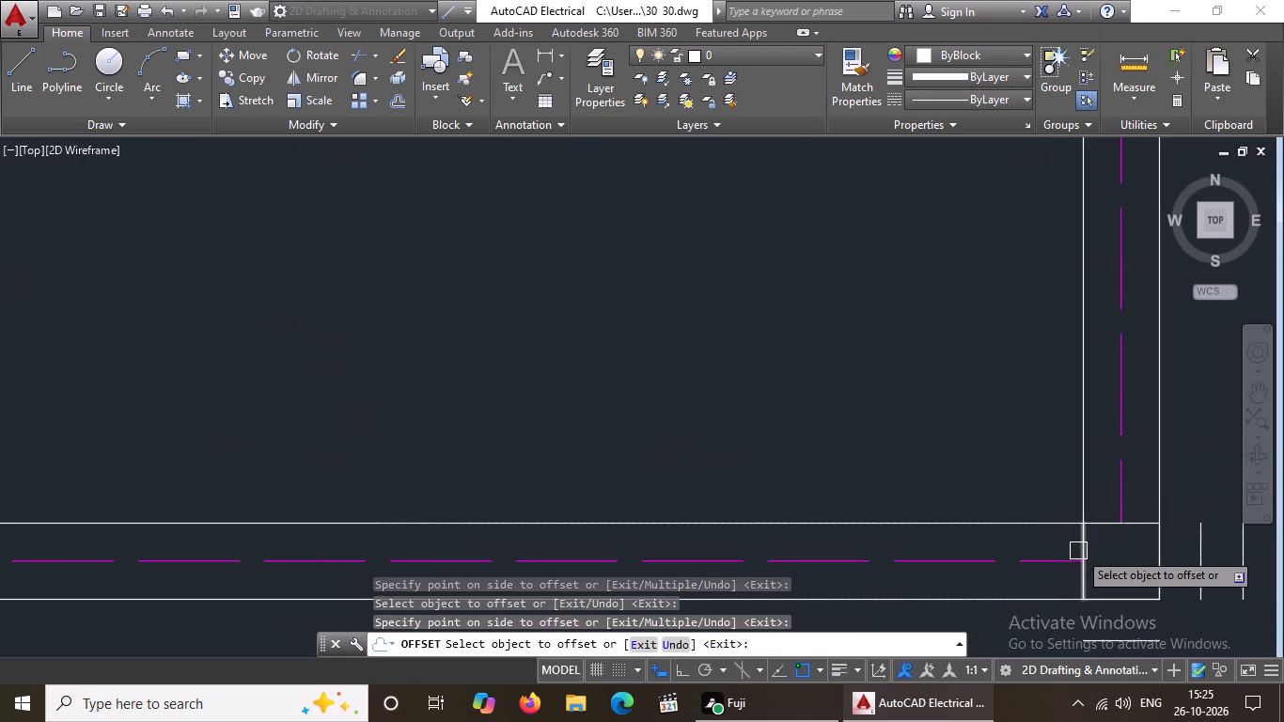
left_click(1085, 542)
left_click(1067, 544)
left_click(1042, 535)
left_click(998, 544)
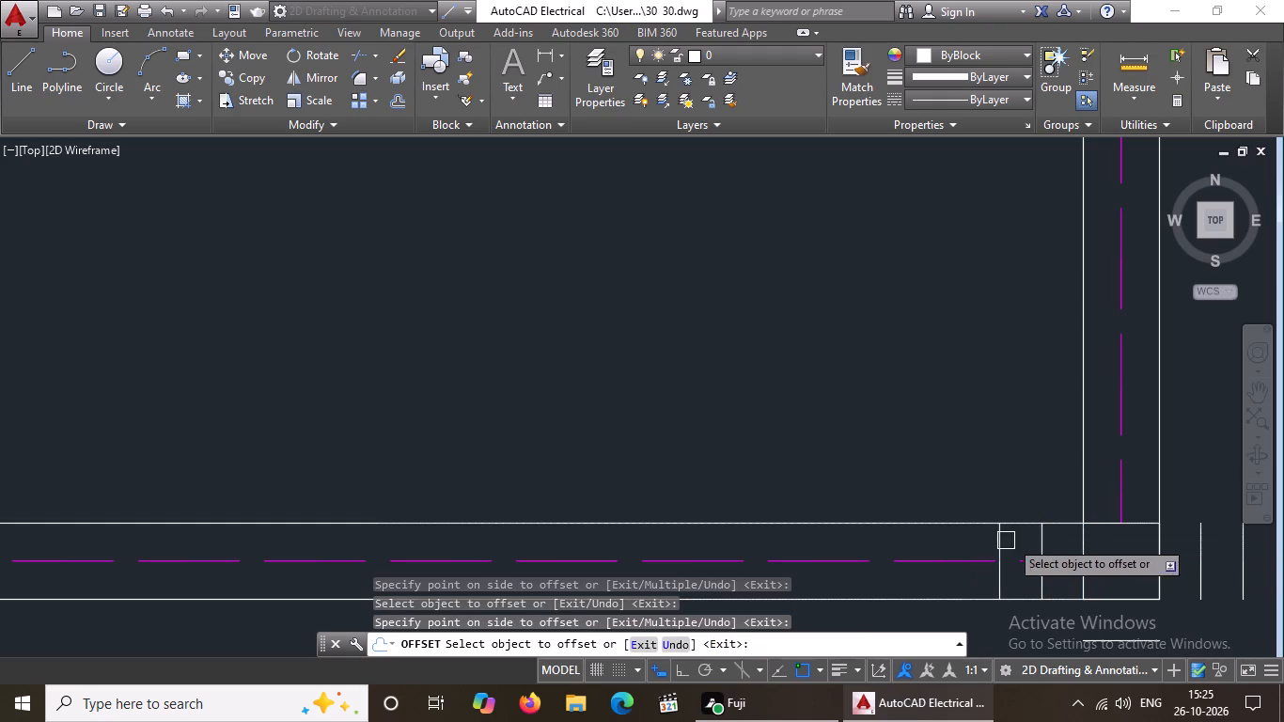
Offset the southeast corner square's north edge northward twice at 5" spacing, across the east wall.
left_click_drag(1095, 525, 1095, 513)
left_click(1095, 470)
left_click(1094, 479)
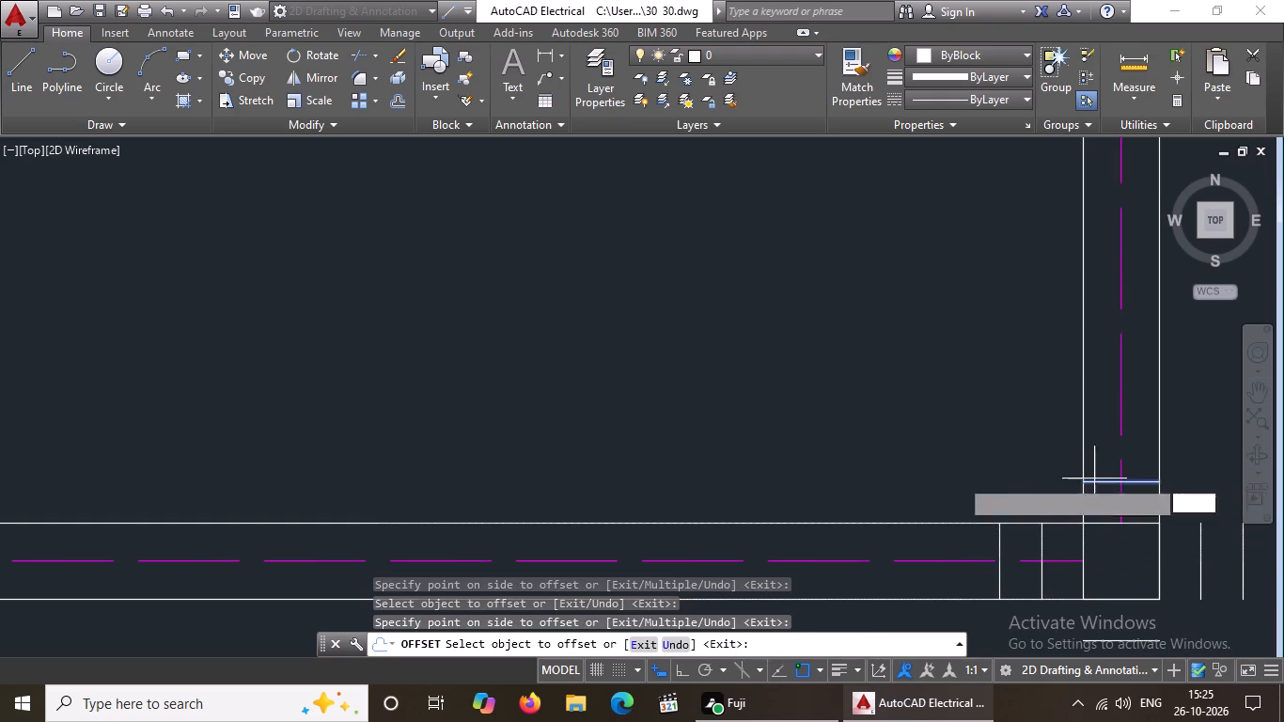
left_click(1101, 460)
Offset the south edge of the square where the west wall meets the cross wall southward twice at 5" spacing.
scroll(1094, 420, "down", 4)
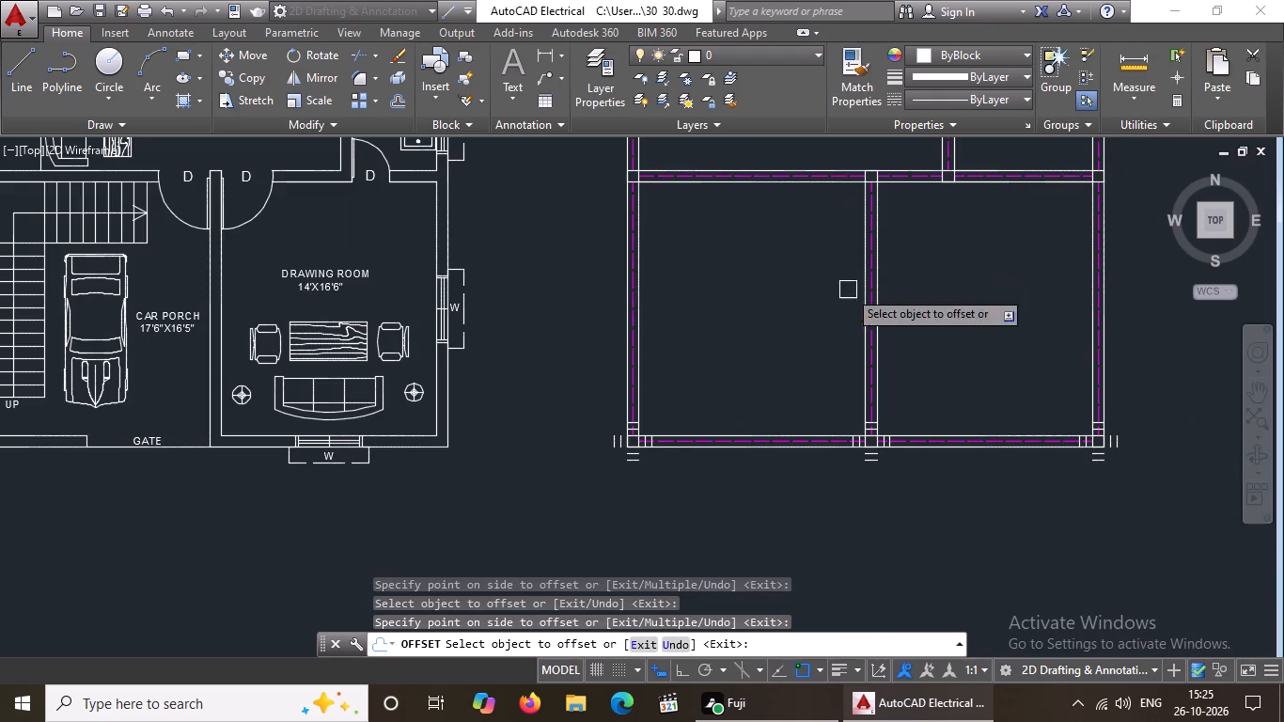
scroll(739, 242, "down", 1)
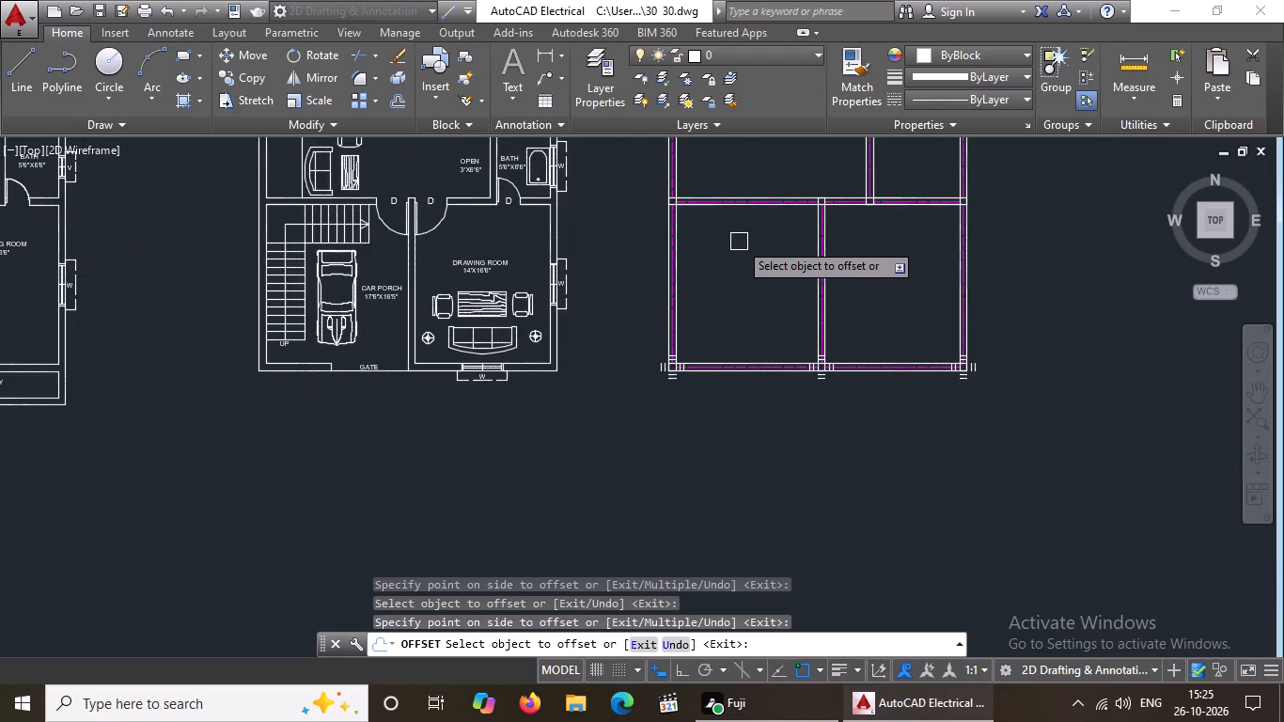
middle_click_drag(739, 242, 704, 361)
scroll(636, 293, "up", 2)
scroll(643, 381, "up", 3)
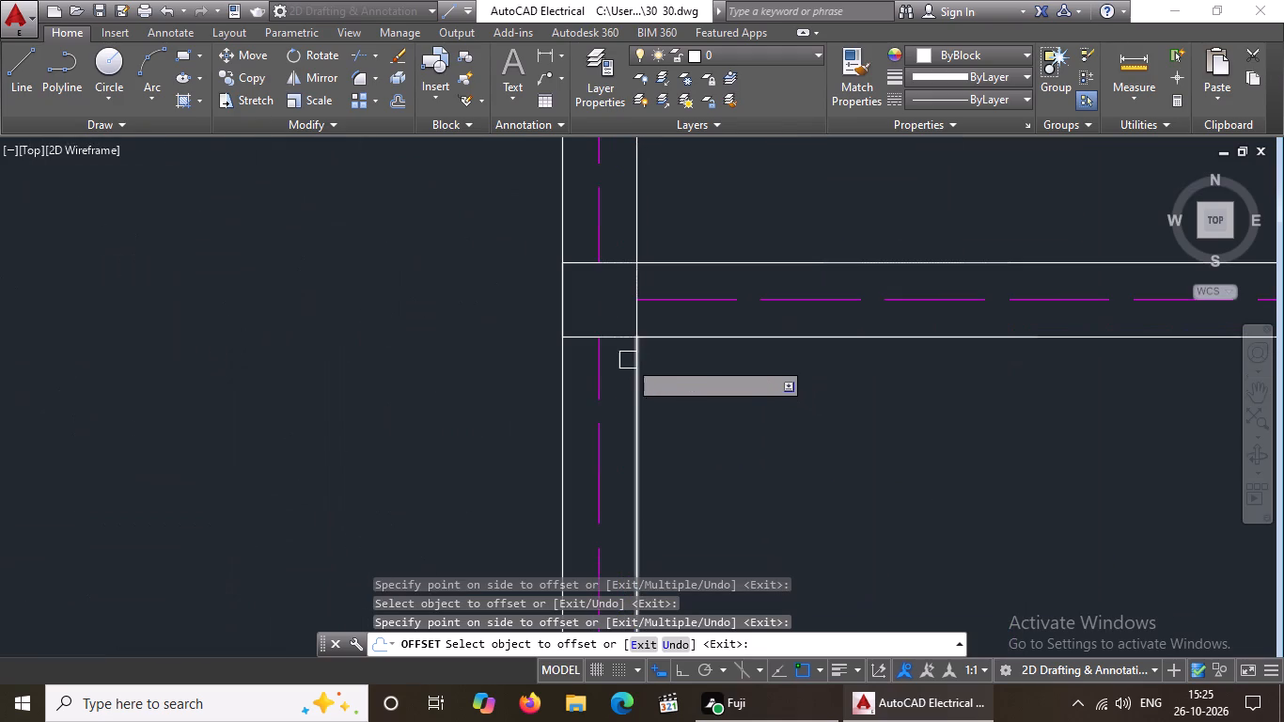
left_click(624, 343)
left_click_drag(624, 359, 617, 381)
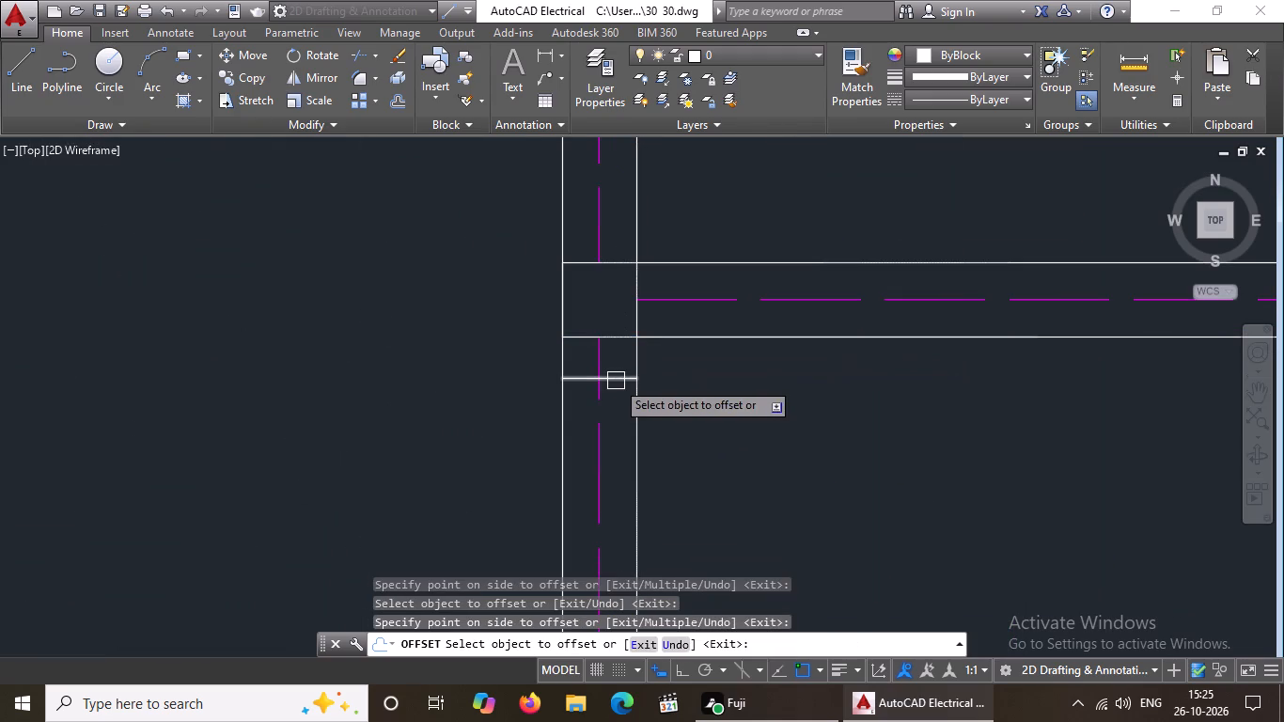
left_click(616, 381)
left_click(575, 496)
Offset the east and west edges of the west wall's junction square outward twice each, at 5" spacing.
left_click_drag(642, 318, 654, 317)
left_click(677, 324)
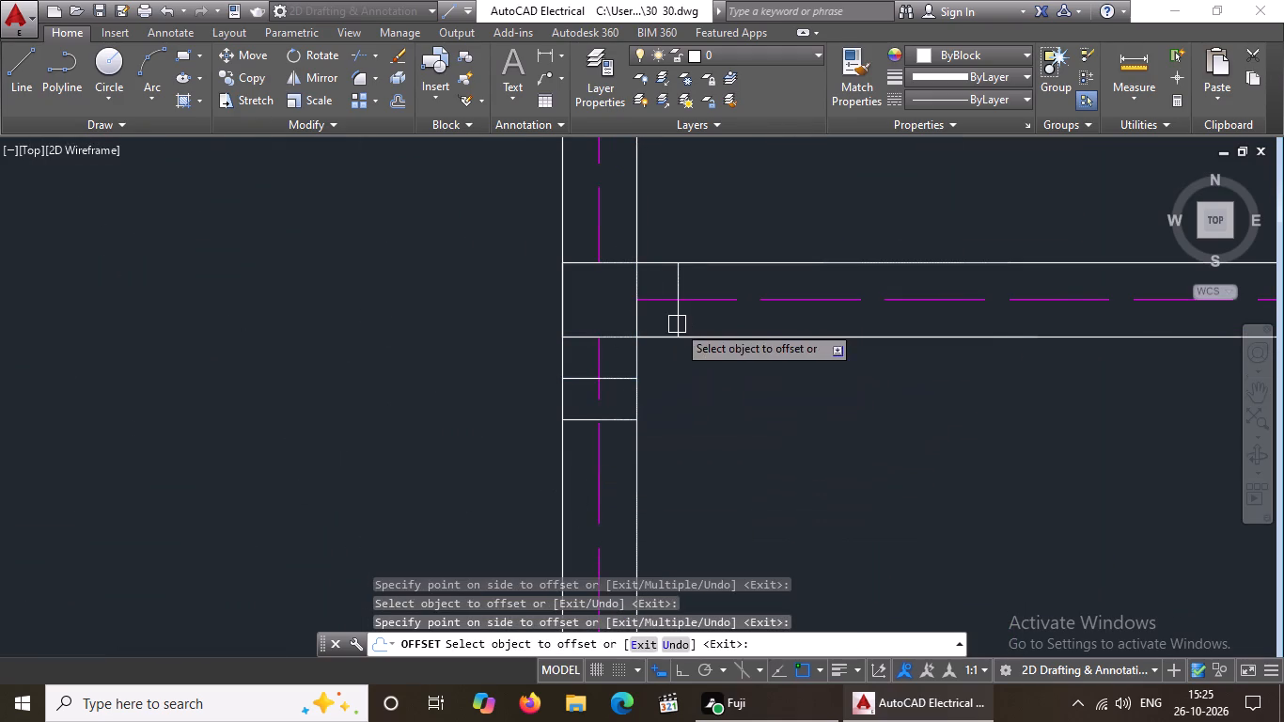
left_click_drag(681, 317, 692, 313)
left_click(708, 310)
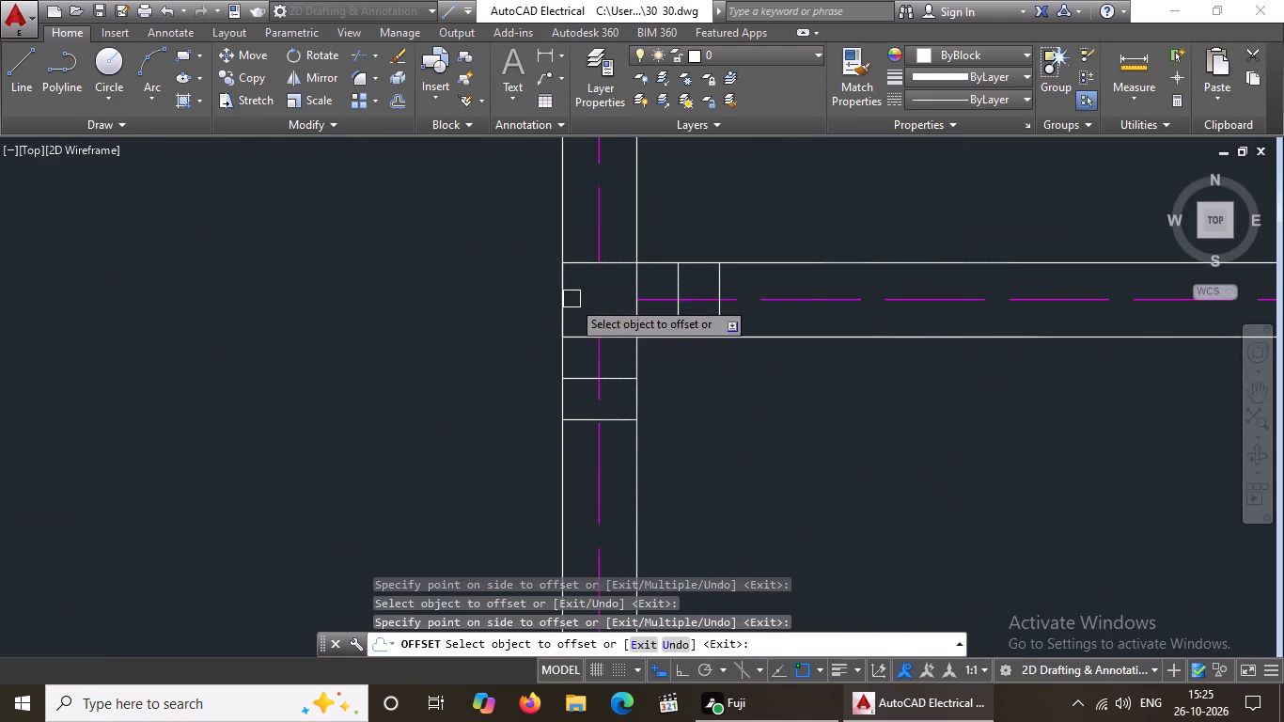
left_click_drag(560, 307, 538, 314)
left_click(503, 322)
left_click(523, 301)
left_click(489, 306)
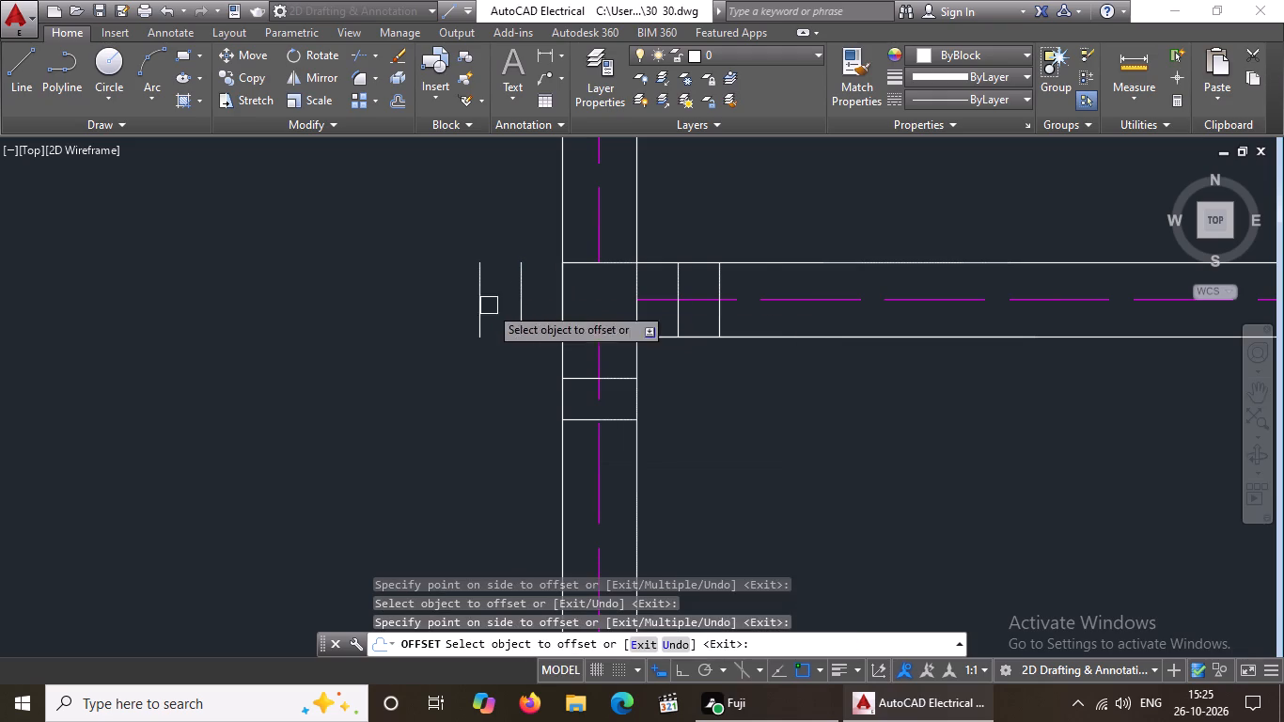
Offset the north edge of the west wall's junction square northward twice at 5" spacing.
left_click(621, 264)
left_click(624, 236)
left_click_drag(624, 217, 630, 201)
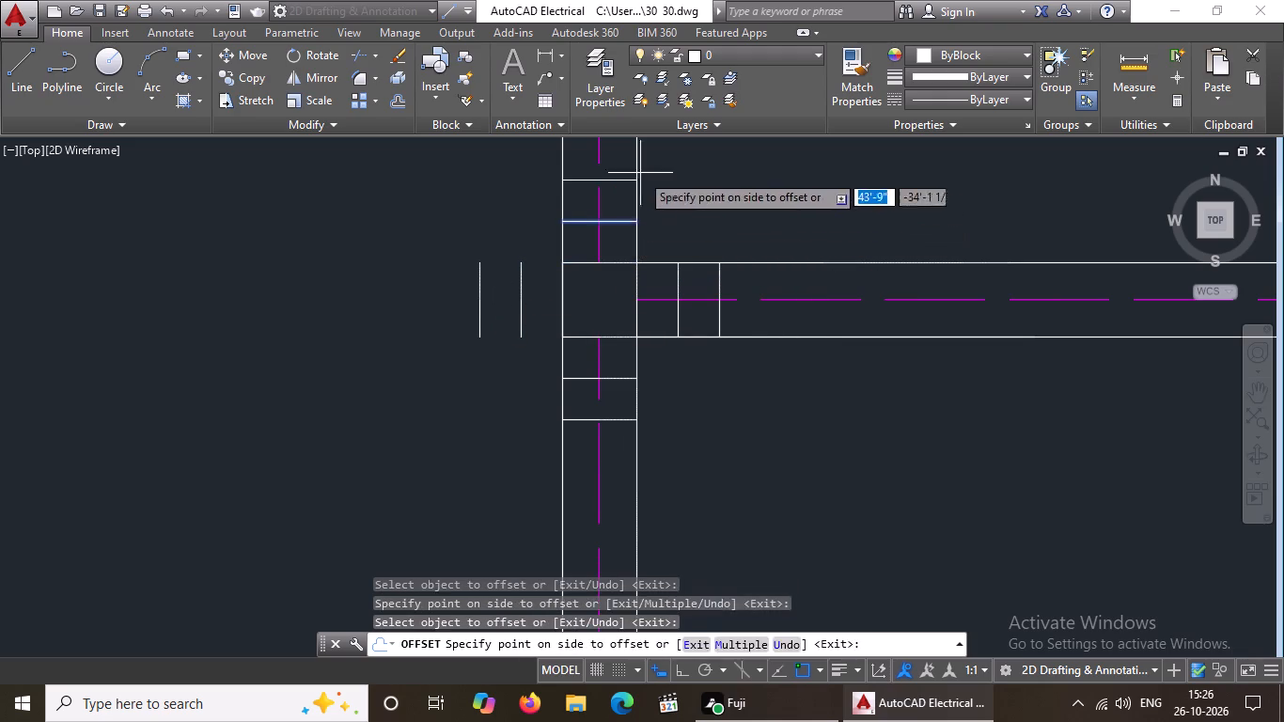
left_click(640, 173)
Offset the north and south edges of the square where the middle wall meets the cross wall outward twice each, at 5" spacing.
scroll(643, 174, "down", 4)
scroll(902, 164, "up", 3)
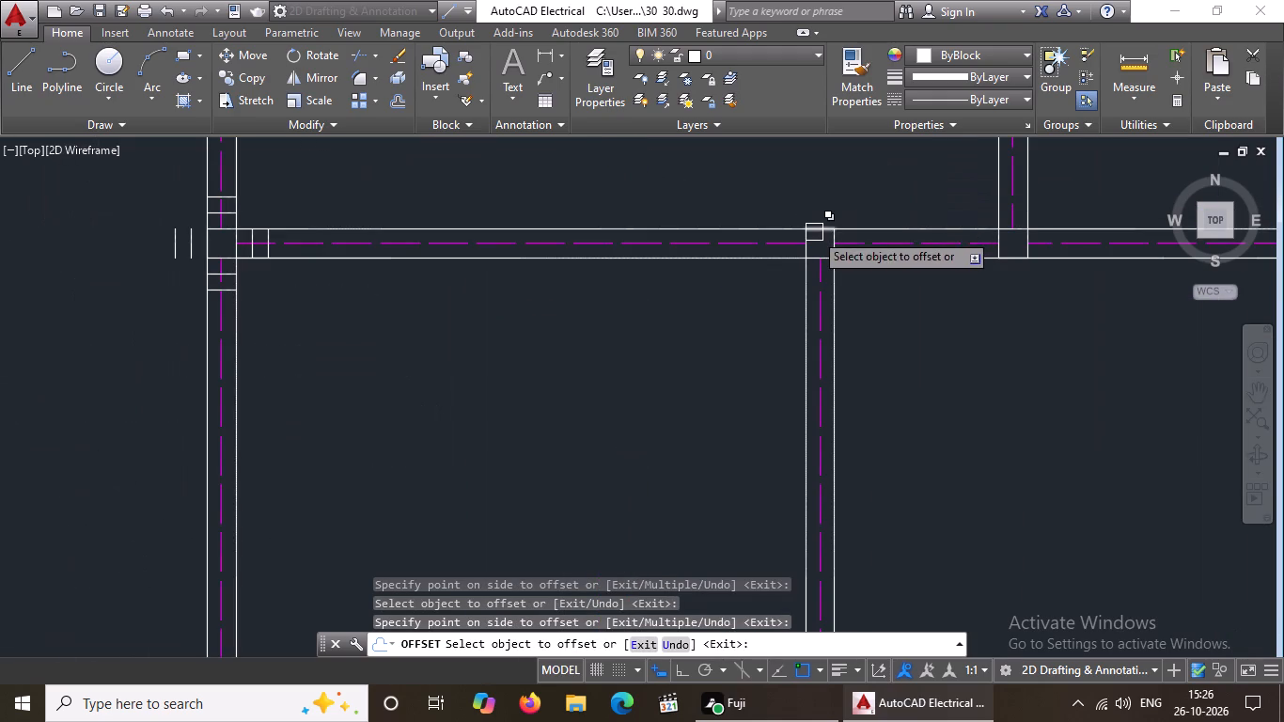
left_click_drag(823, 230, 828, 221)
left_click(833, 201)
left_click_drag(827, 215, 834, 174)
left_click(834, 174)
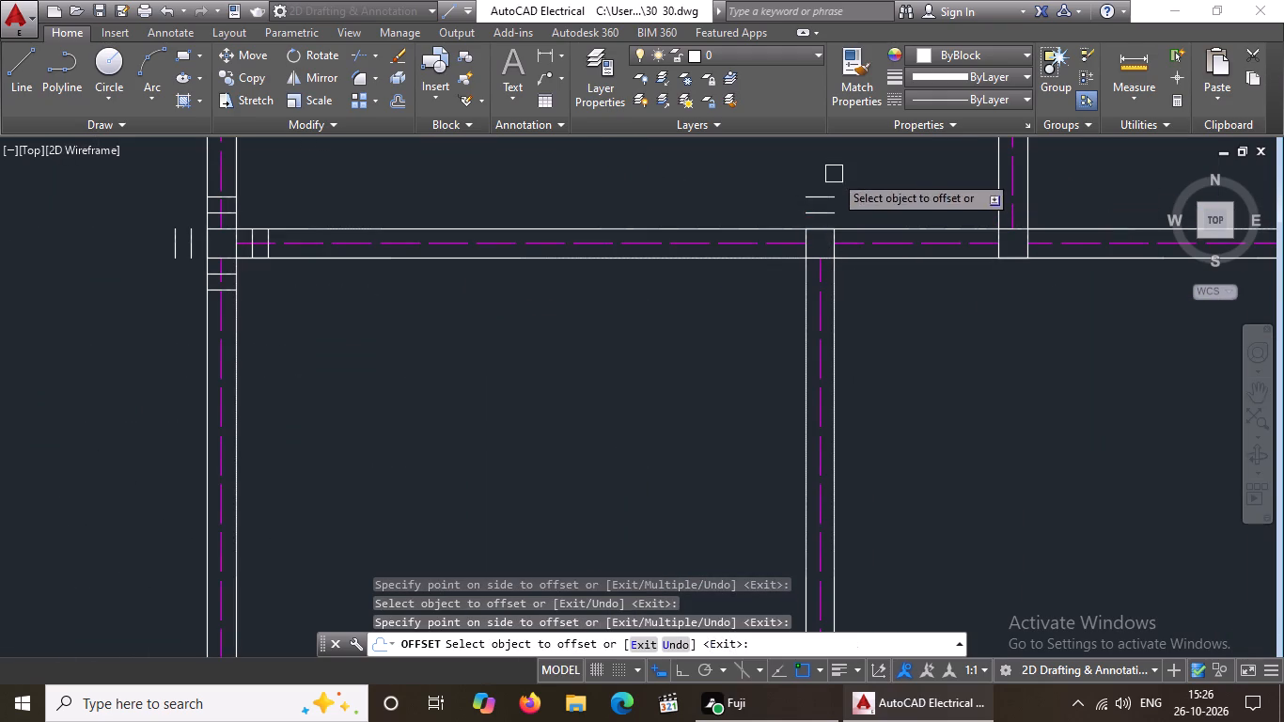
scroll(818, 249, "up", 2)
left_click(842, 268)
left_click(840, 328)
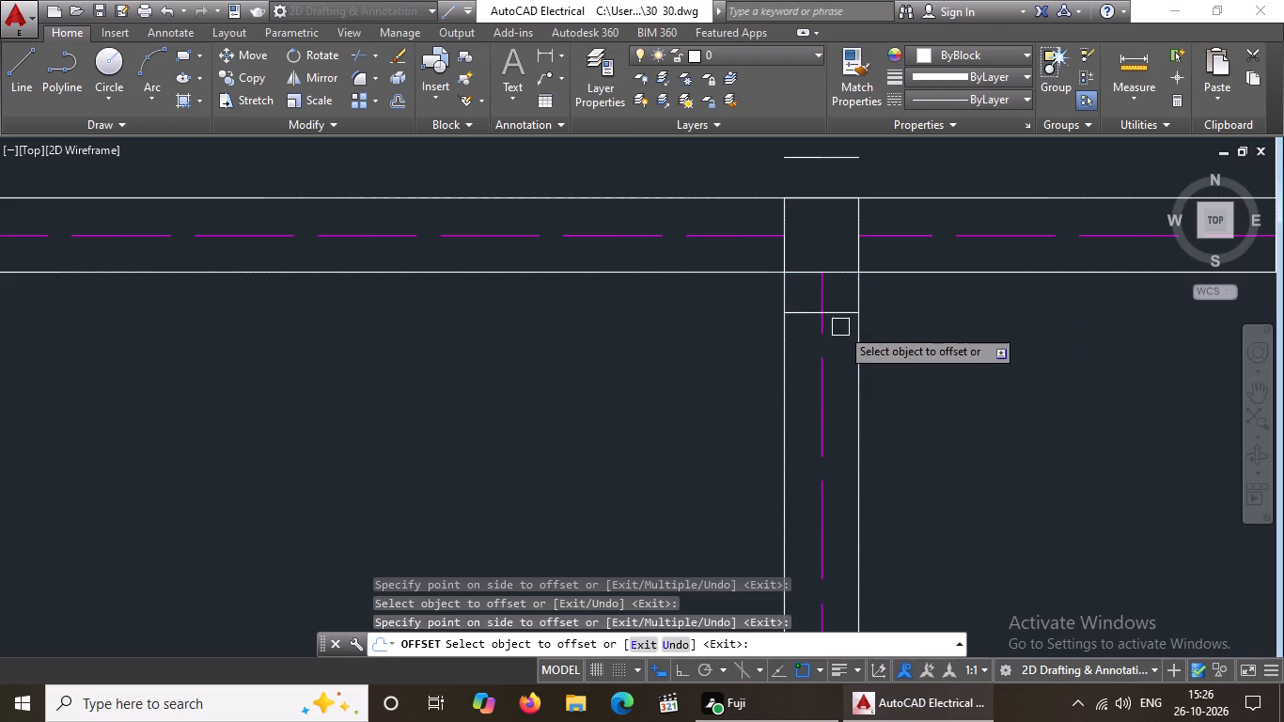
left_click(841, 311)
left_click(830, 353)
Offset the west and east edges of the middle wall's junction square on the cross wall outward twice each, at 5" spacing.
left_click(788, 254)
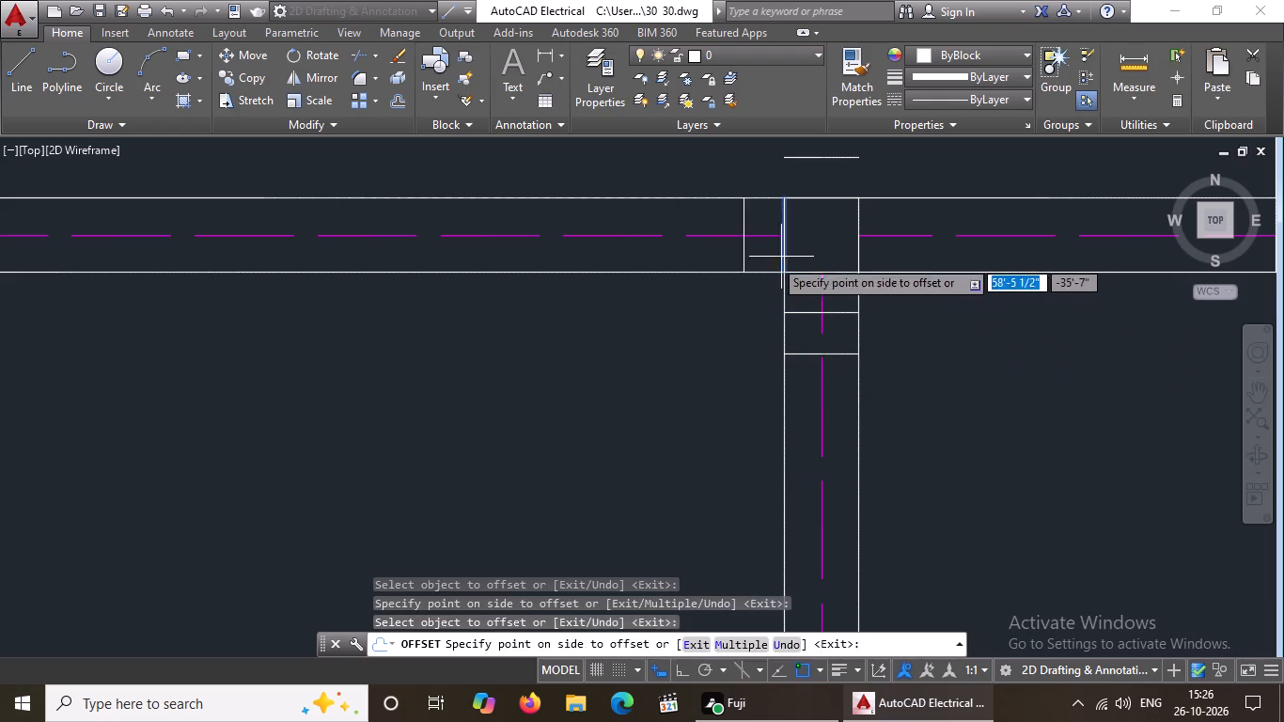
left_click(768, 259)
left_click(745, 254)
left_click_drag(718, 259, 740, 259)
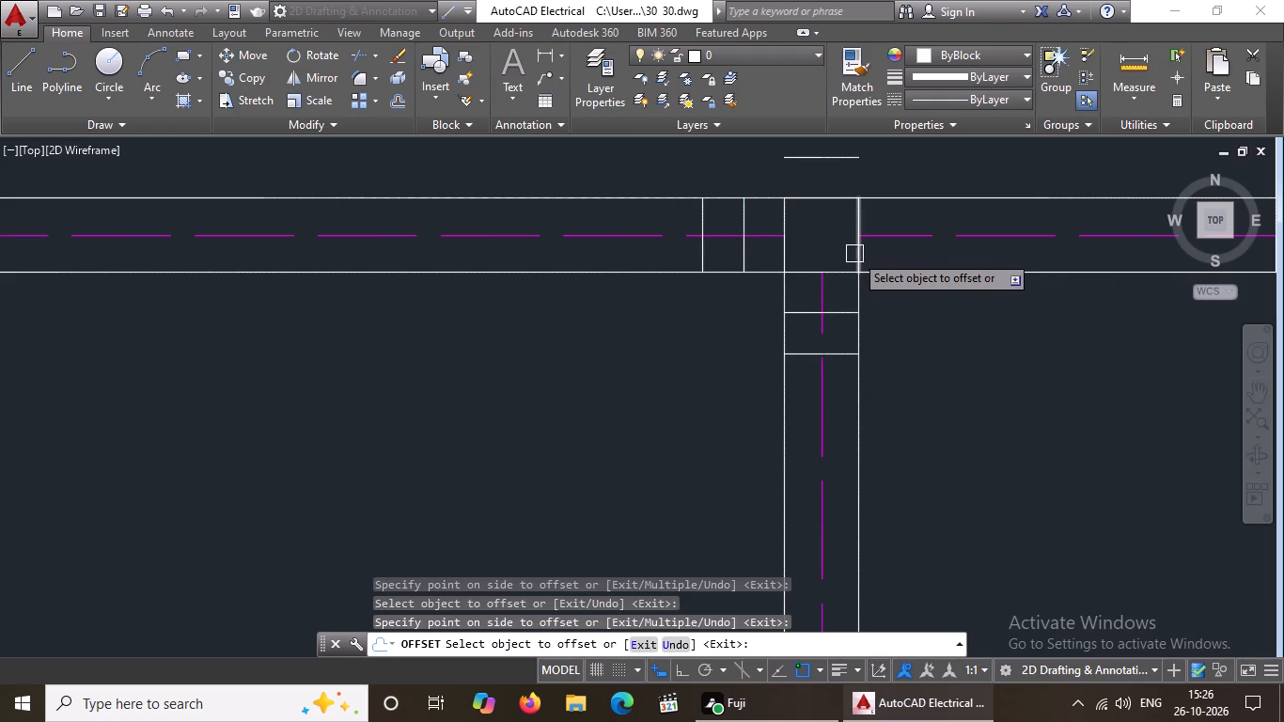
left_click(861, 255)
left_click(930, 273)
left_click(895, 252)
left_click(979, 248)
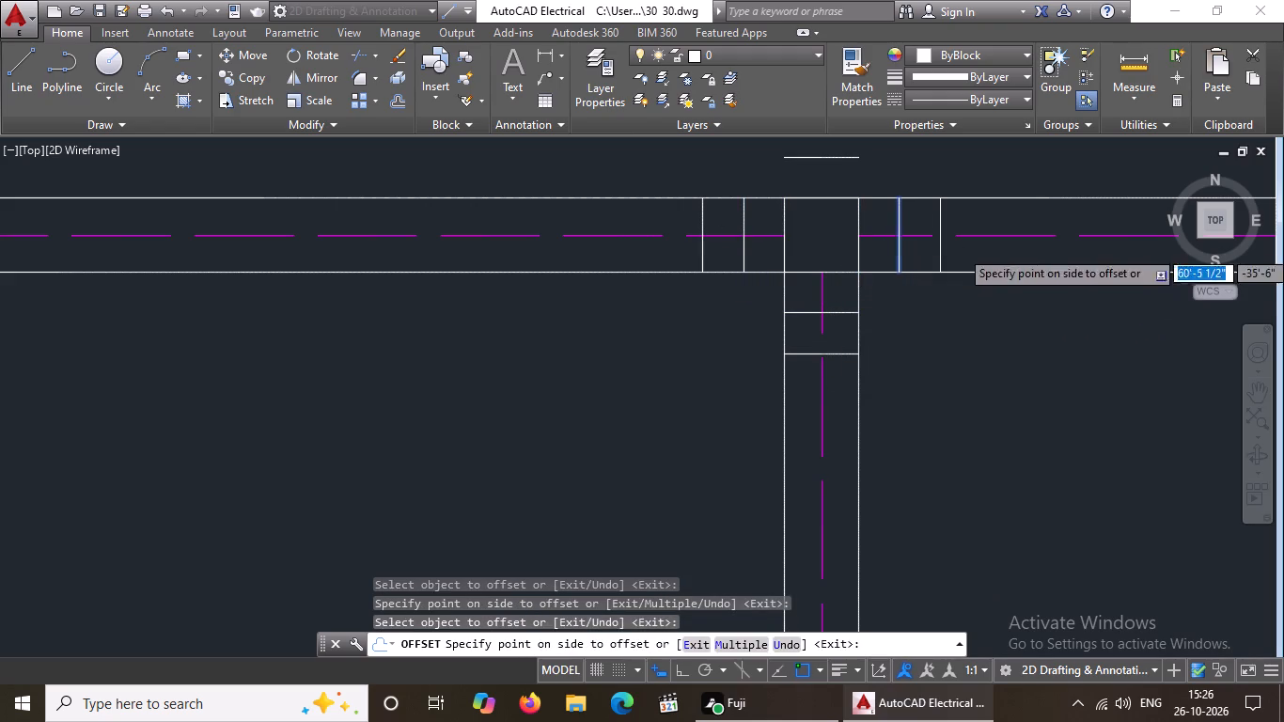
Offset the south edge of the cross wall's next junction square to the east southward twice at 5" spacing.
scroll(894, 287, "down", 5)
scroll(926, 300, "up", 3)
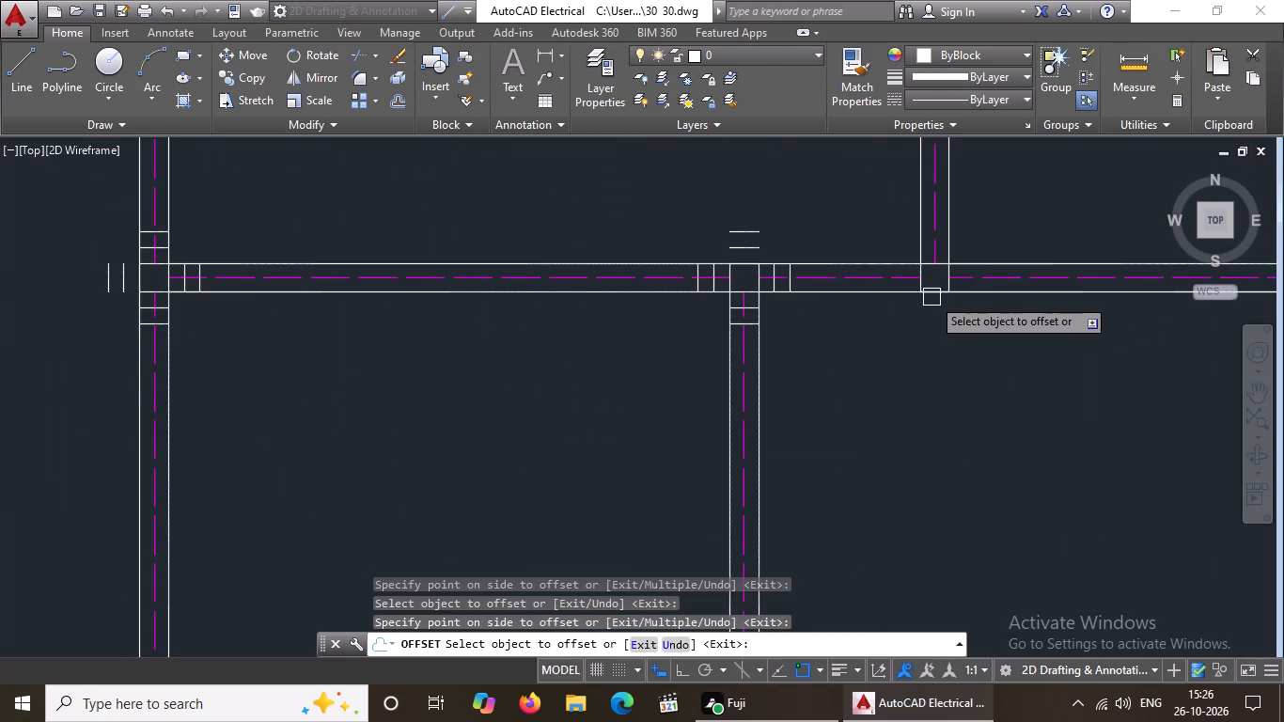
left_click_drag(937, 293, 935, 308)
left_click(926, 360)
left_click_drag(931, 306, 930, 317)
left_click(927, 339)
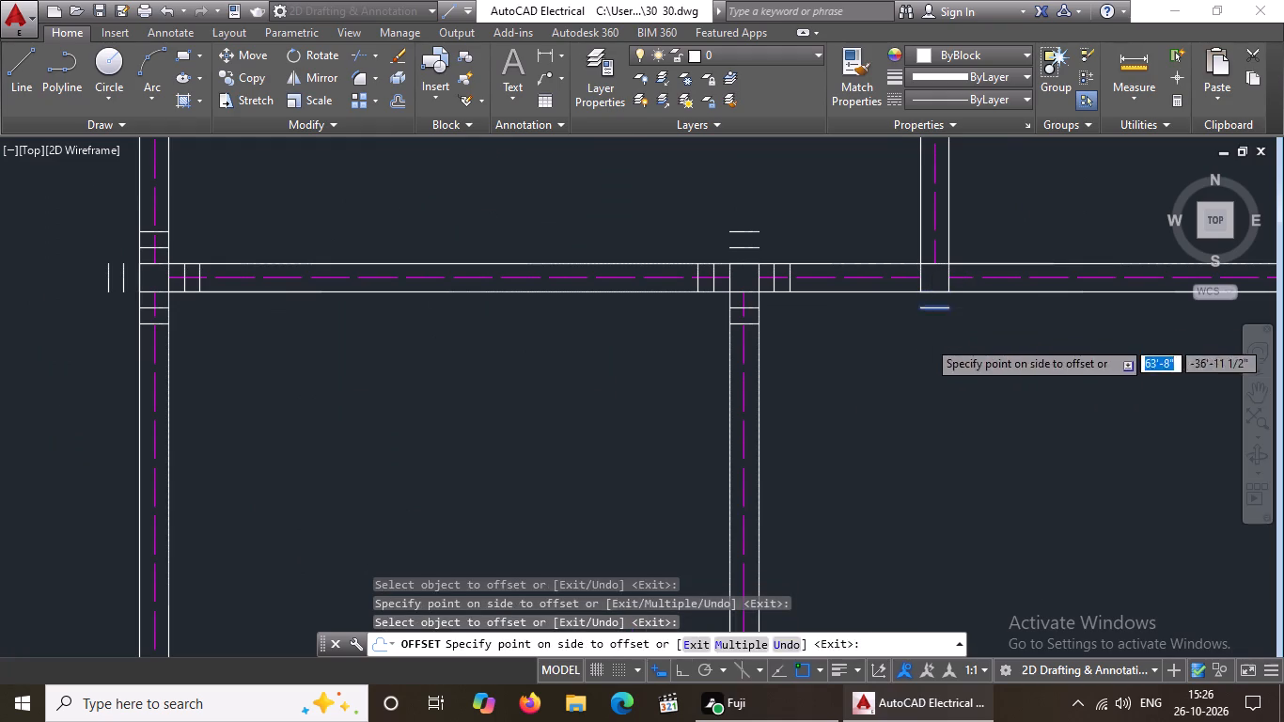
Offset the west, north and east edges of the same cross-wall junction square outward twice each, at 5" spacing.
scroll(923, 270, "up", 2)
left_click(913, 274)
left_click_drag(884, 283, 891, 274)
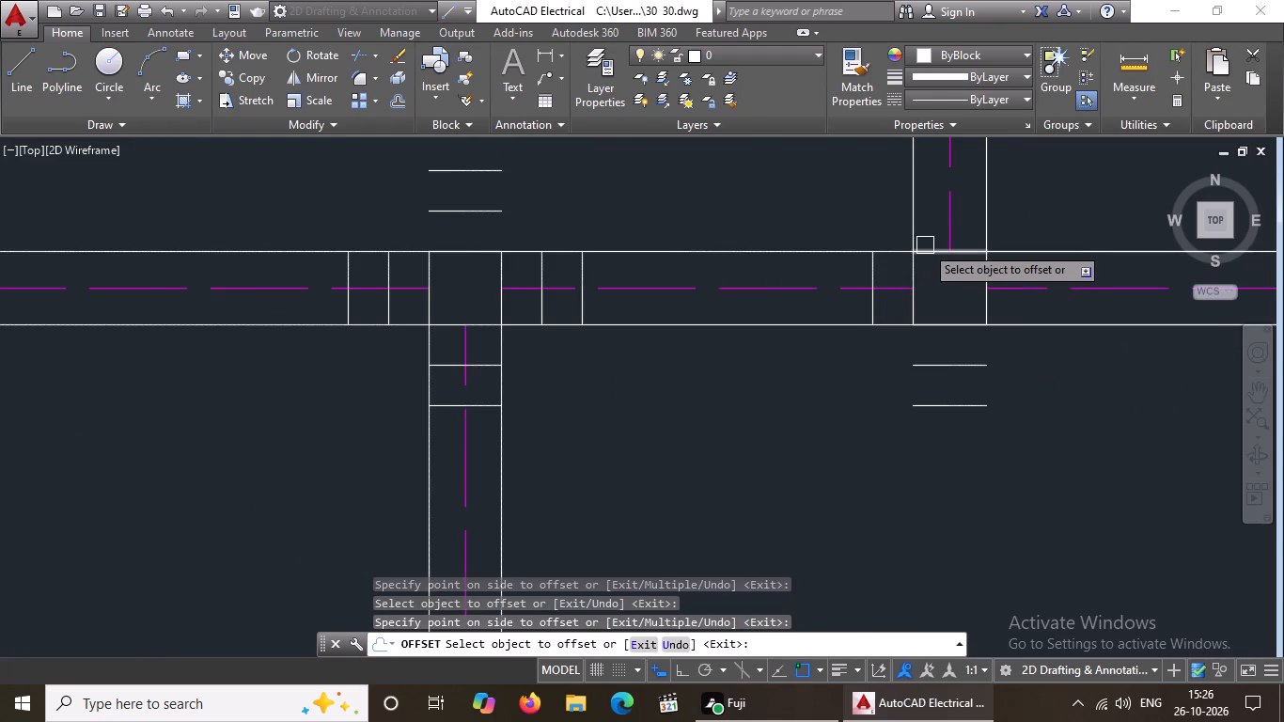
left_click(926, 245)
left_click(931, 228)
double_click(873, 275)
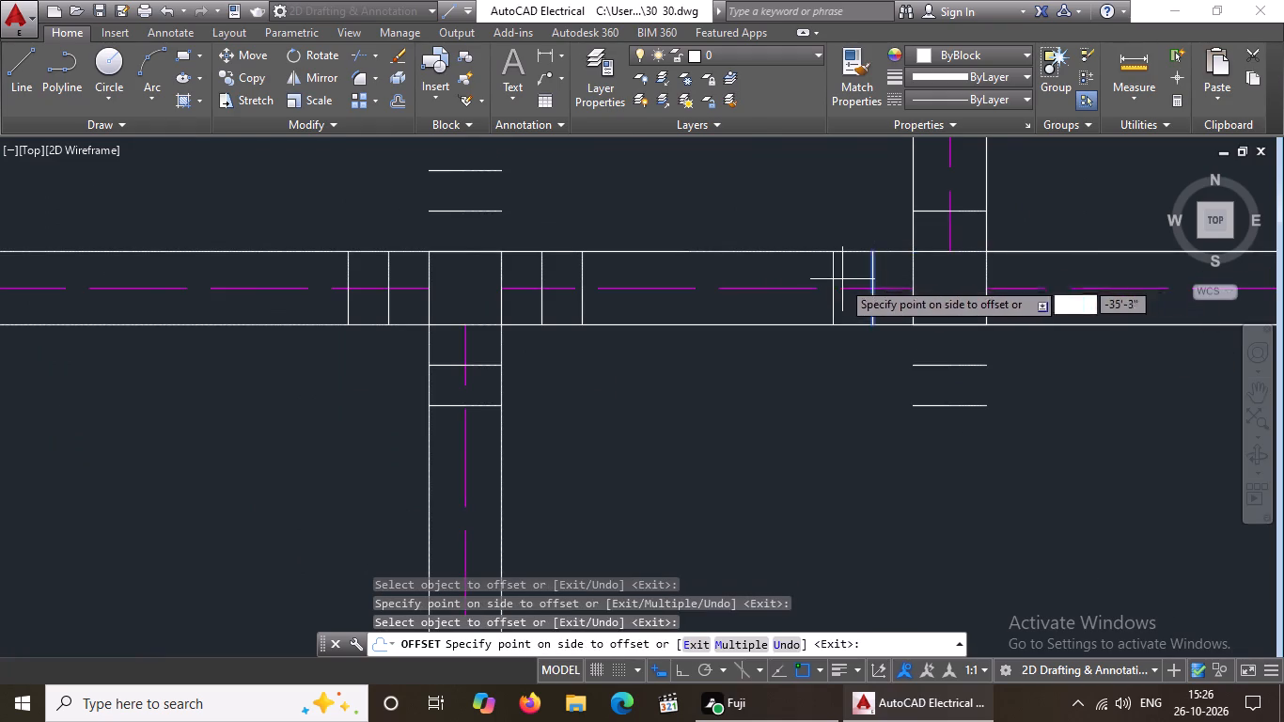
left_click_drag(840, 280, 848, 272)
left_click_drag(926, 208, 931, 196)
left_click_drag(933, 187, 939, 225)
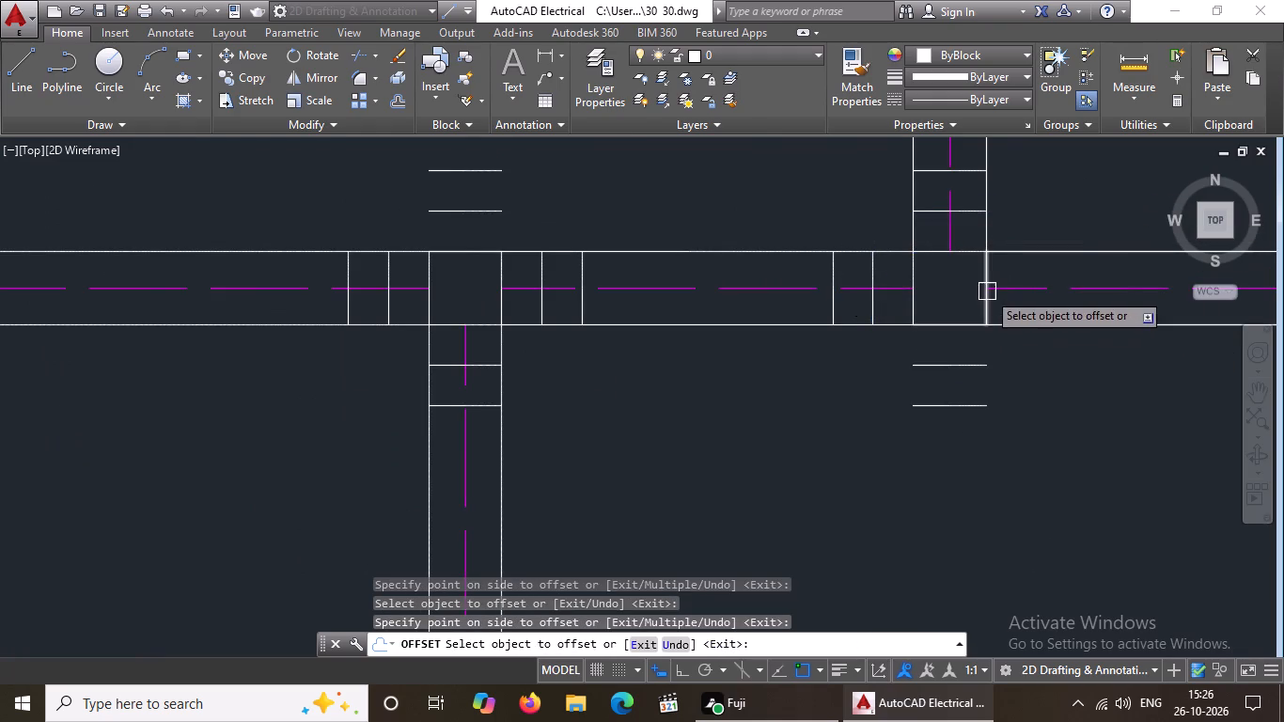
left_click_drag(986, 313, 995, 306)
left_click(1004, 303)
left_click(1023, 306)
left_click(1046, 302)
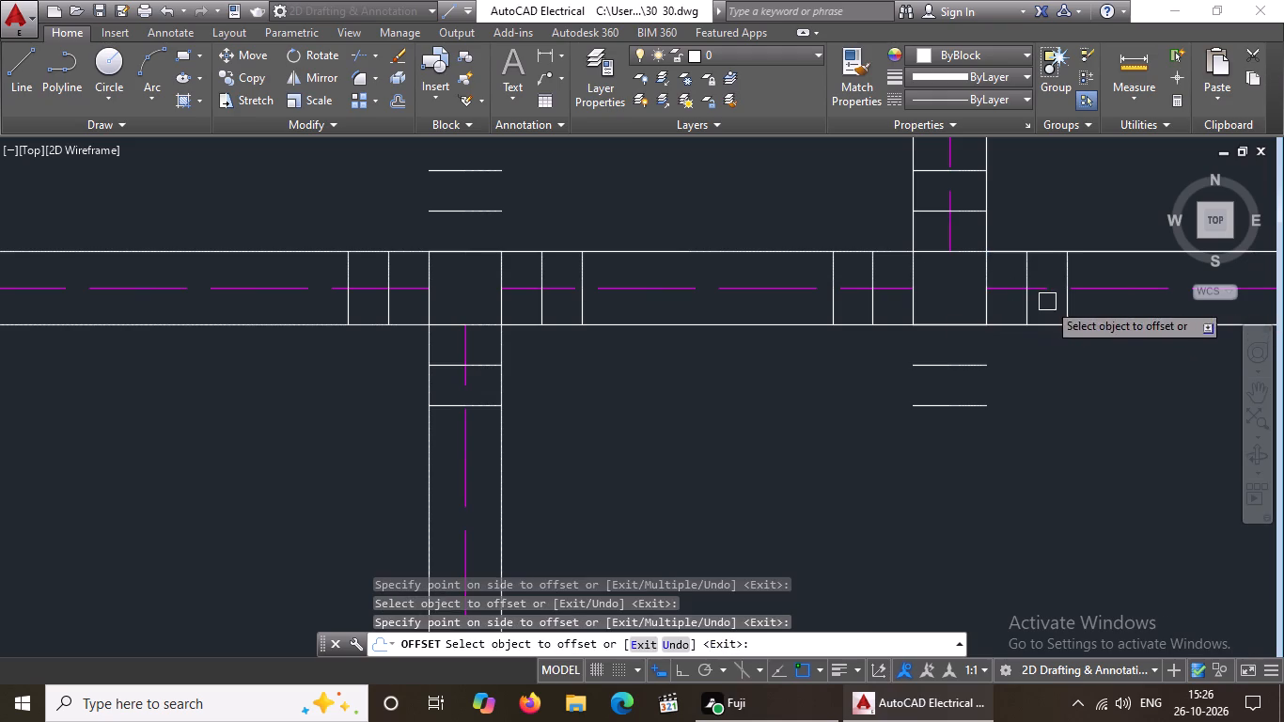
Offset the west and south edges of the square where the cross wall meets the east wall outward twice each, at 5" spacing.
scroll(931, 274, "down", 6)
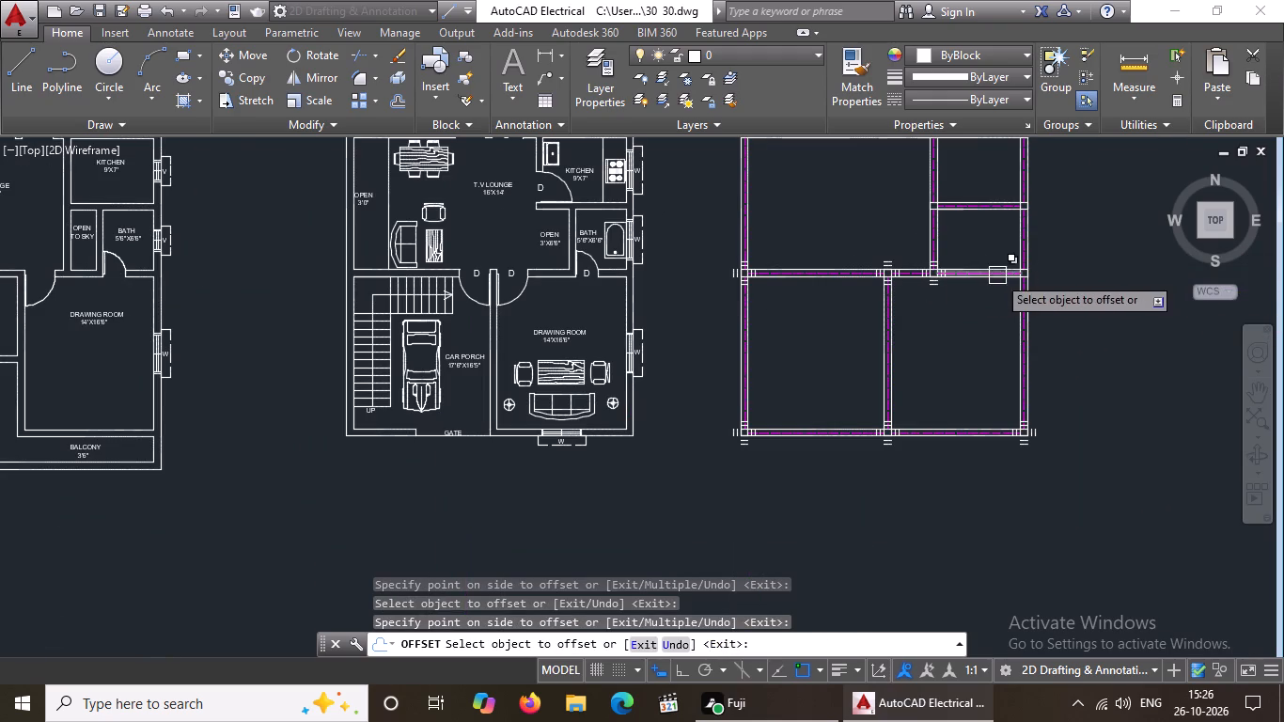
scroll(1010, 254, "up", 4)
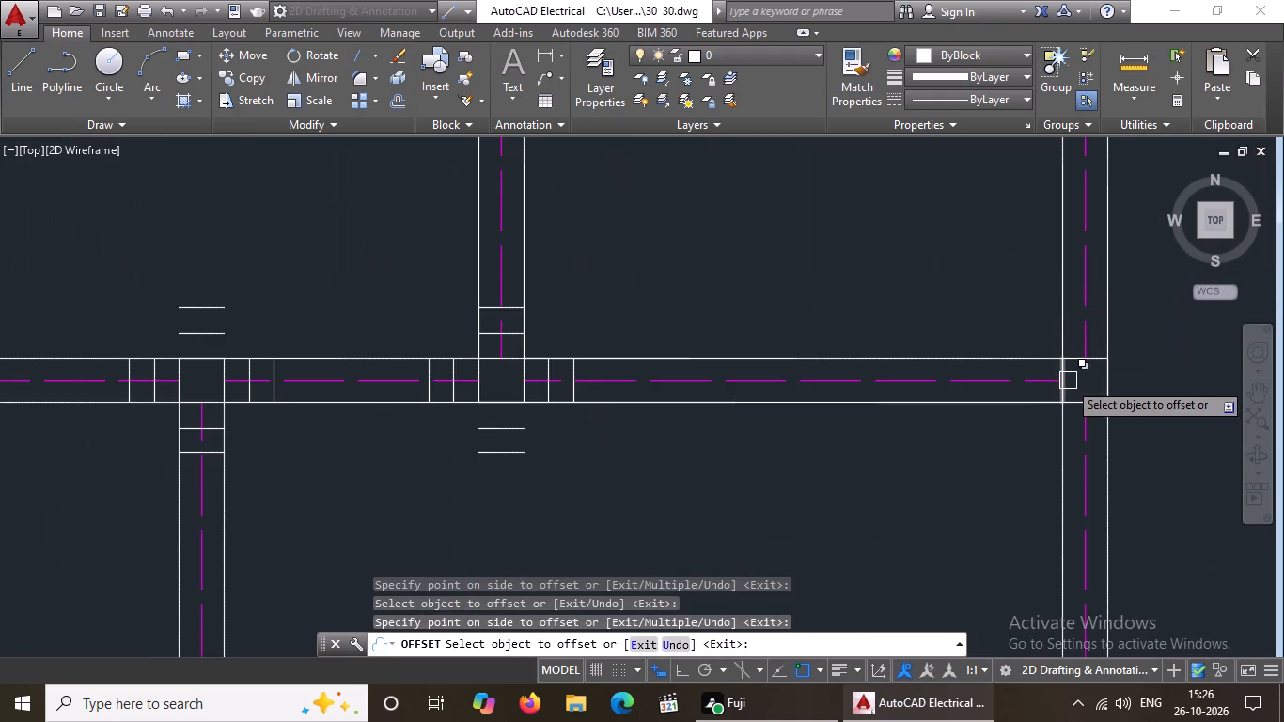
scroll(1068, 381, "up", 1)
left_click(1059, 395)
left_click(1026, 410)
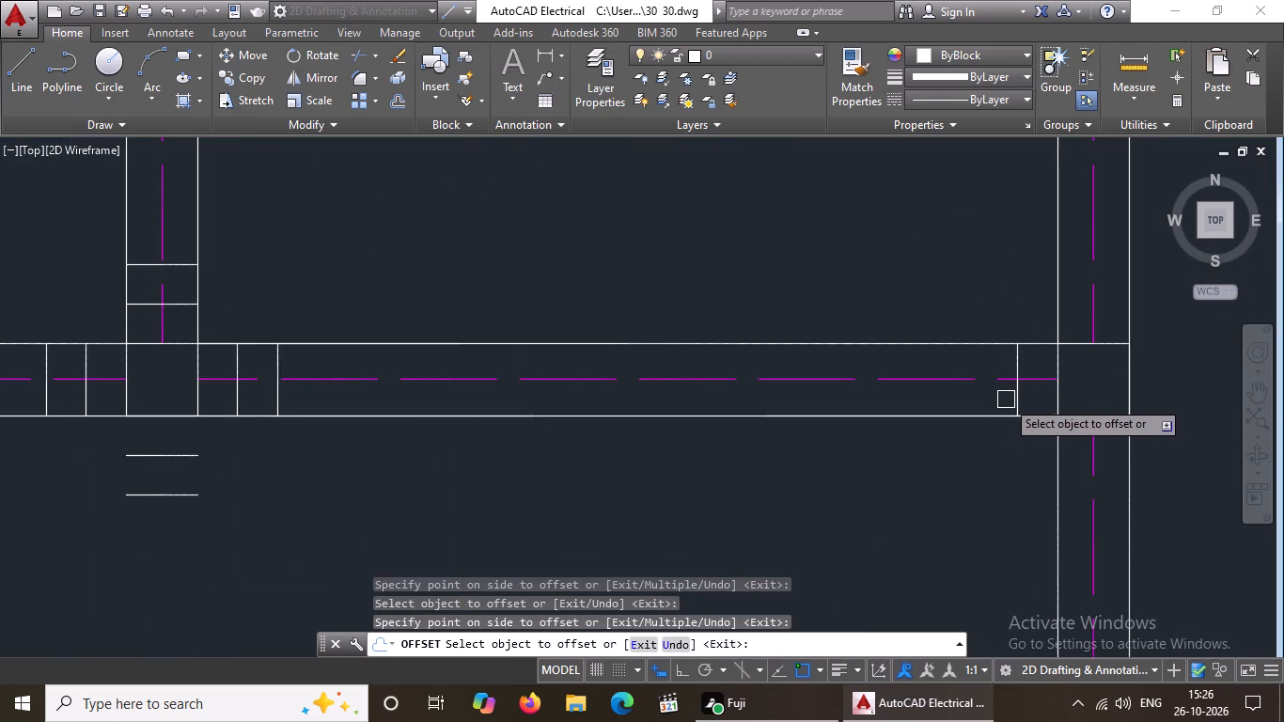
left_click_drag(1014, 397, 1004, 404)
left_click(962, 427)
left_click(1073, 413)
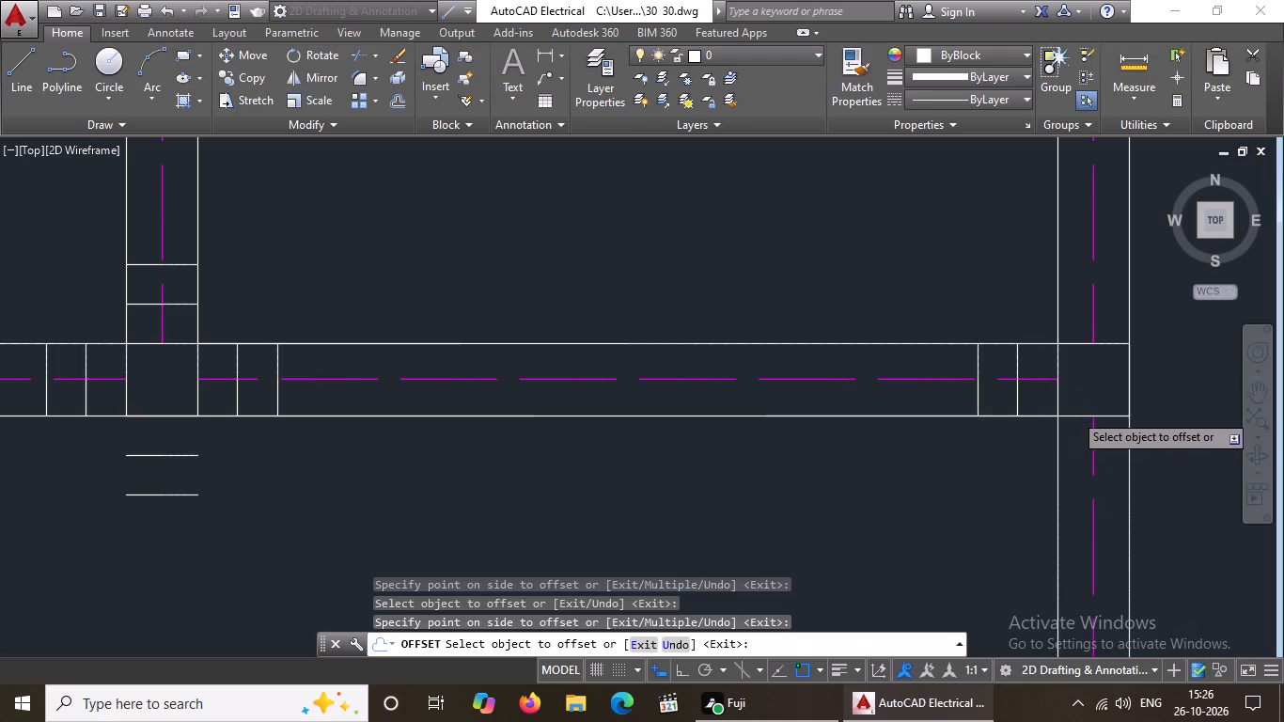
left_click(1071, 460)
left_click(1080, 452)
left_click_drag(1055, 516, 1068, 500)
Offset the east and north edges of the cross wall's east-wall junction square outward twice each, at 5" spacing.
left_click(1131, 381)
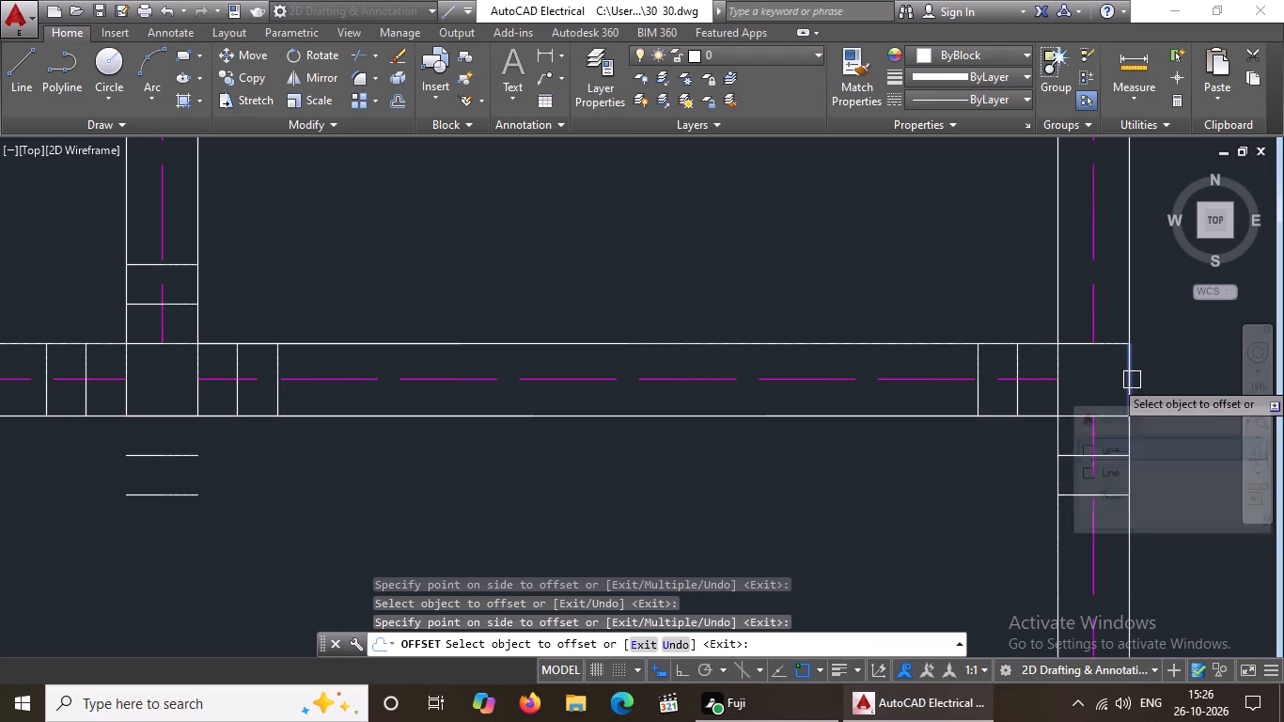
left_click(1145, 376)
left_click_drag(1173, 385, 1198, 380)
left_click(1215, 377)
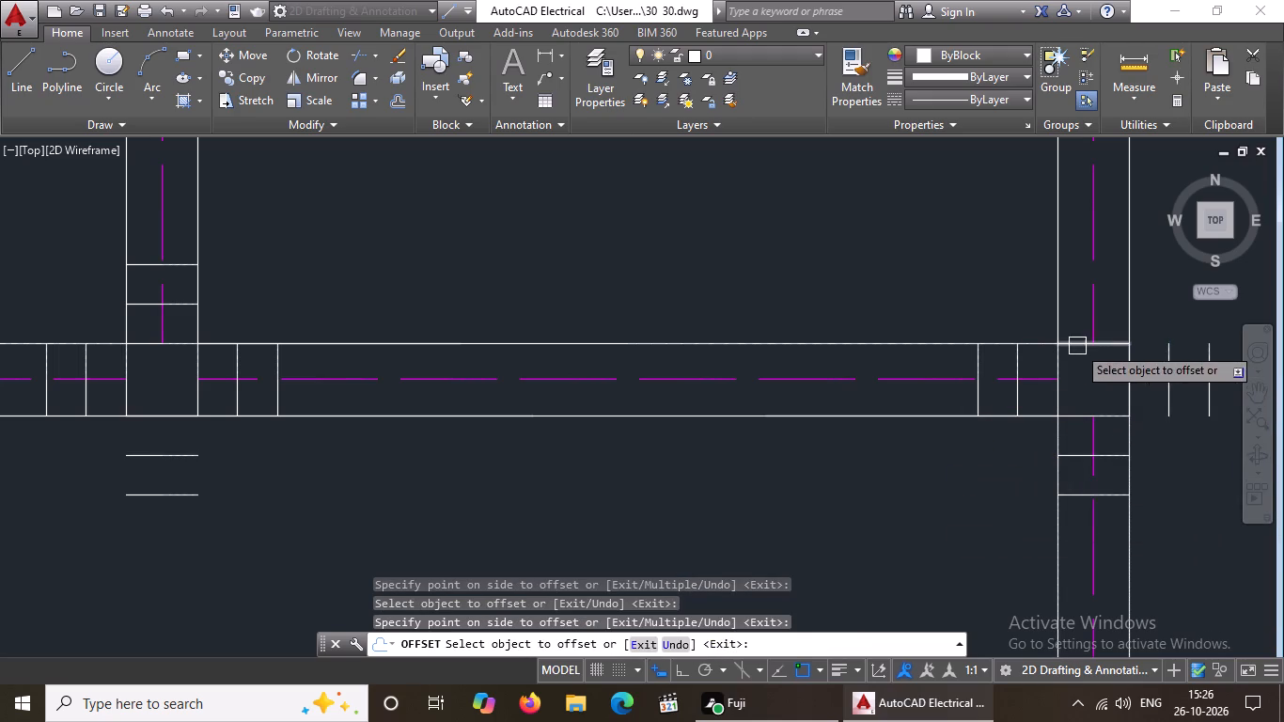
left_click(1077, 344)
left_click(1078, 325)
left_click_drag(1079, 307, 1081, 279)
left_click(1081, 279)
Offset the west and east edges of the junction square at the kitchen–bath partition's west end outward twice each, at 5" spacing.
scroll(981, 287, "down", 5)
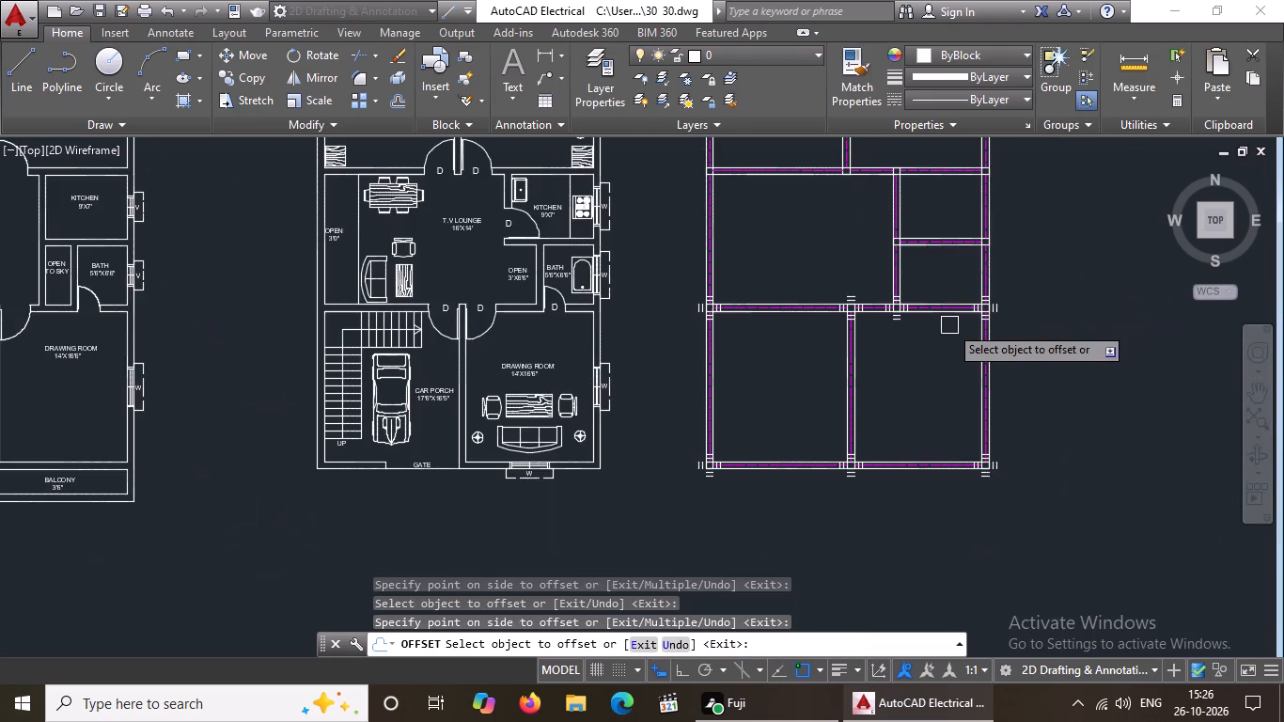
scroll(910, 194, "up", 3)
scroll(864, 359, "up", 1)
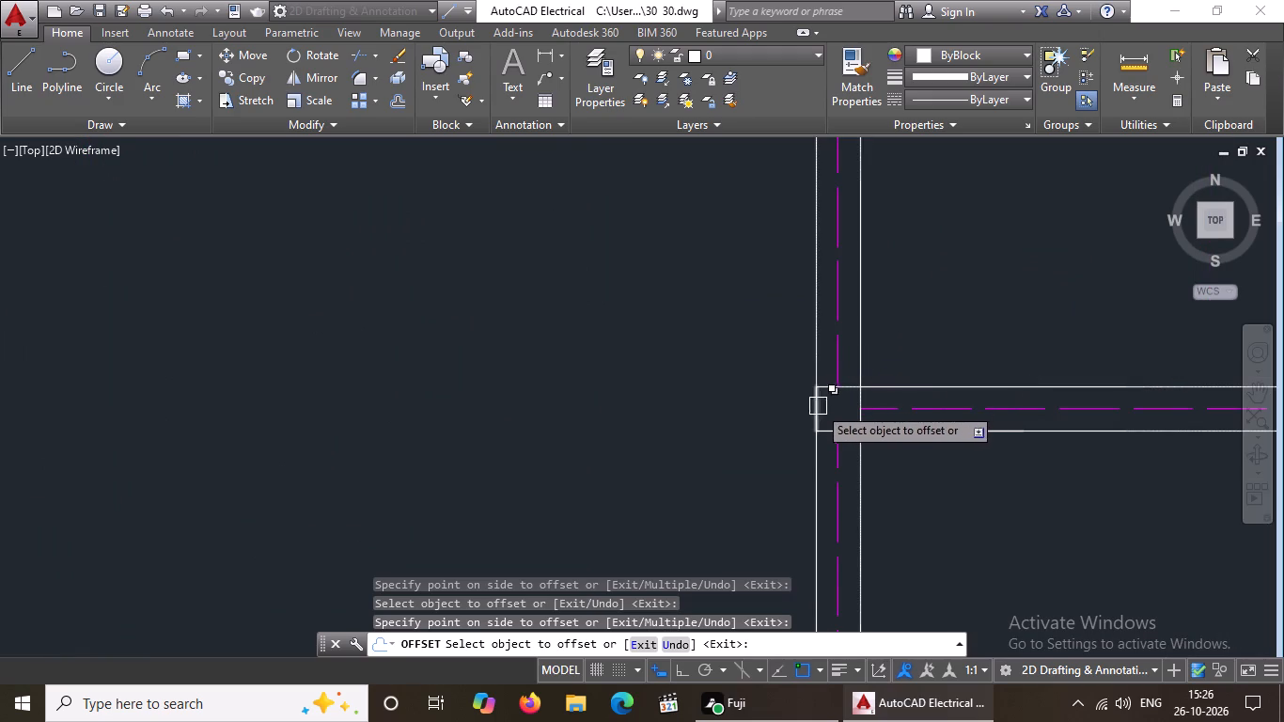
left_click(814, 414)
left_click_drag(768, 413, 777, 400)
left_click(791, 406)
left_click_drag(743, 414, 764, 409)
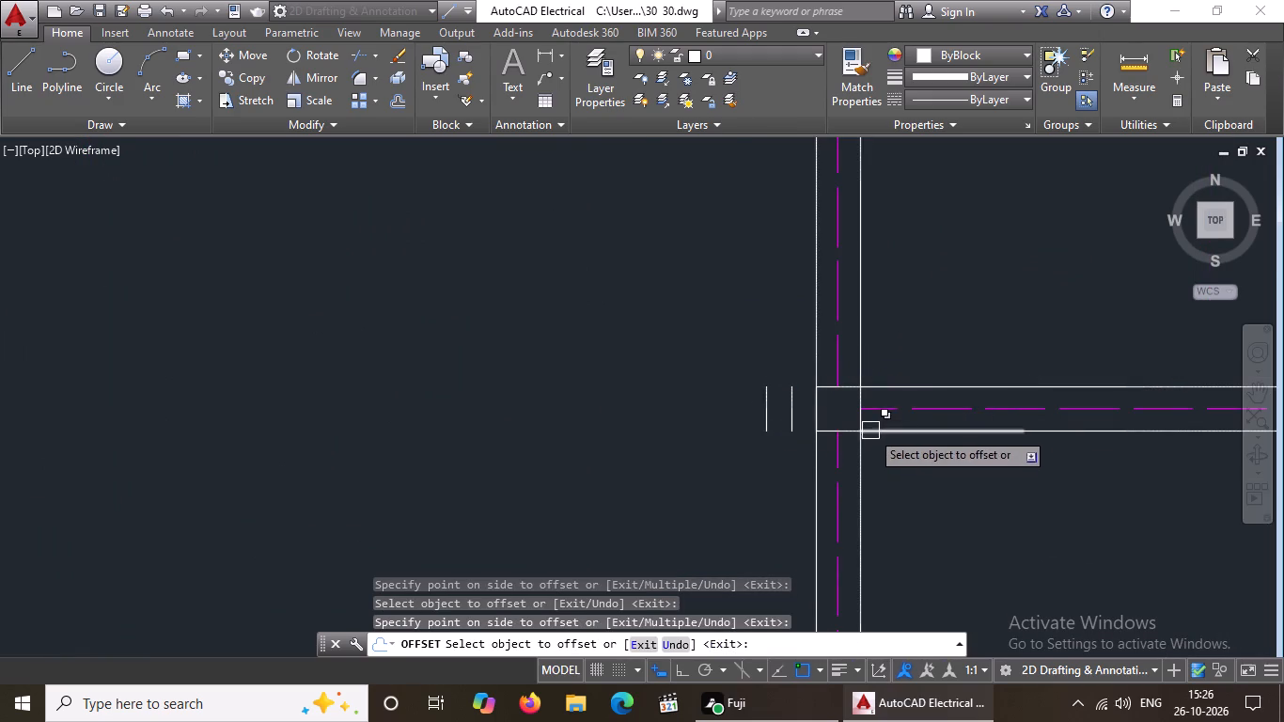
scroll(870, 427, "up", 3)
left_click(819, 413)
left_click(860, 399)
left_click_drag(927, 406, 998, 405)
left_click_drag(1040, 401, 1041, 401)
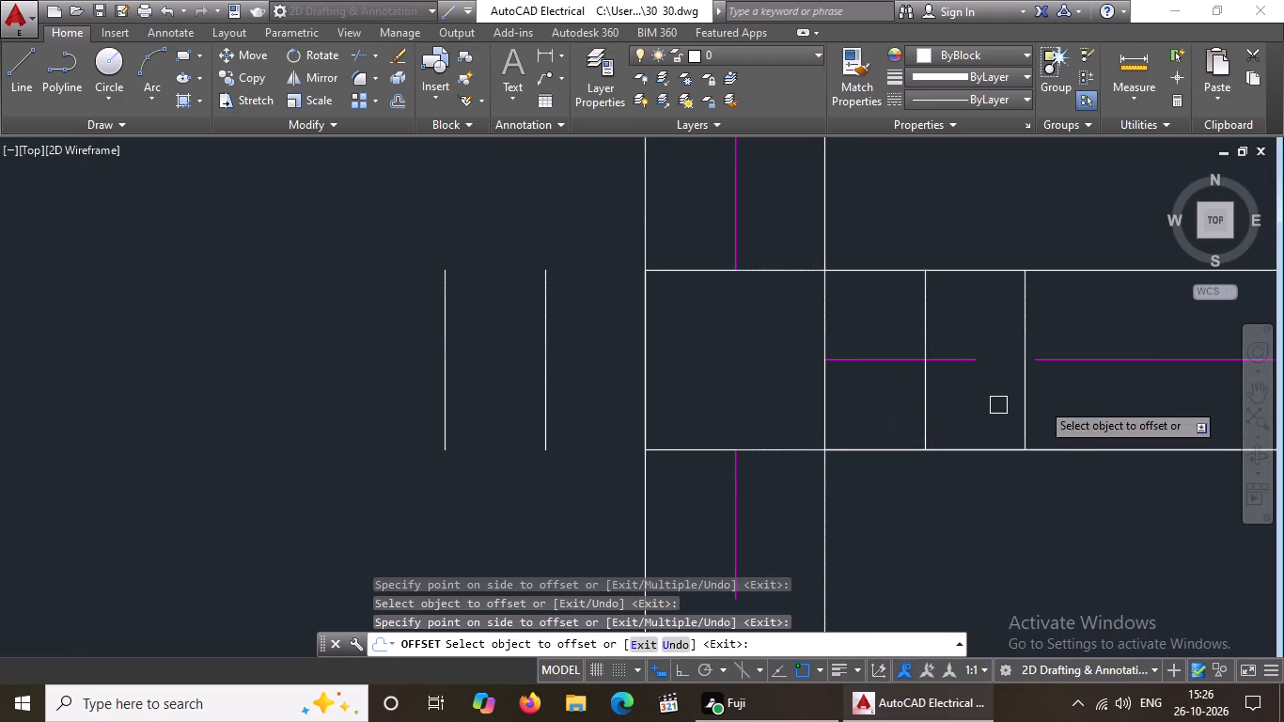
left_click_drag(1041, 401, 1019, 416)
Offset the south and north edges of the partition's west-end junction square outward twice each, at 5" spacing.
left_click(800, 449)
left_click(792, 519)
left_click_drag(786, 544, 795, 588)
left_click(795, 588)
scroll(875, 464, "down", 5)
scroll(876, 446, "up", 3)
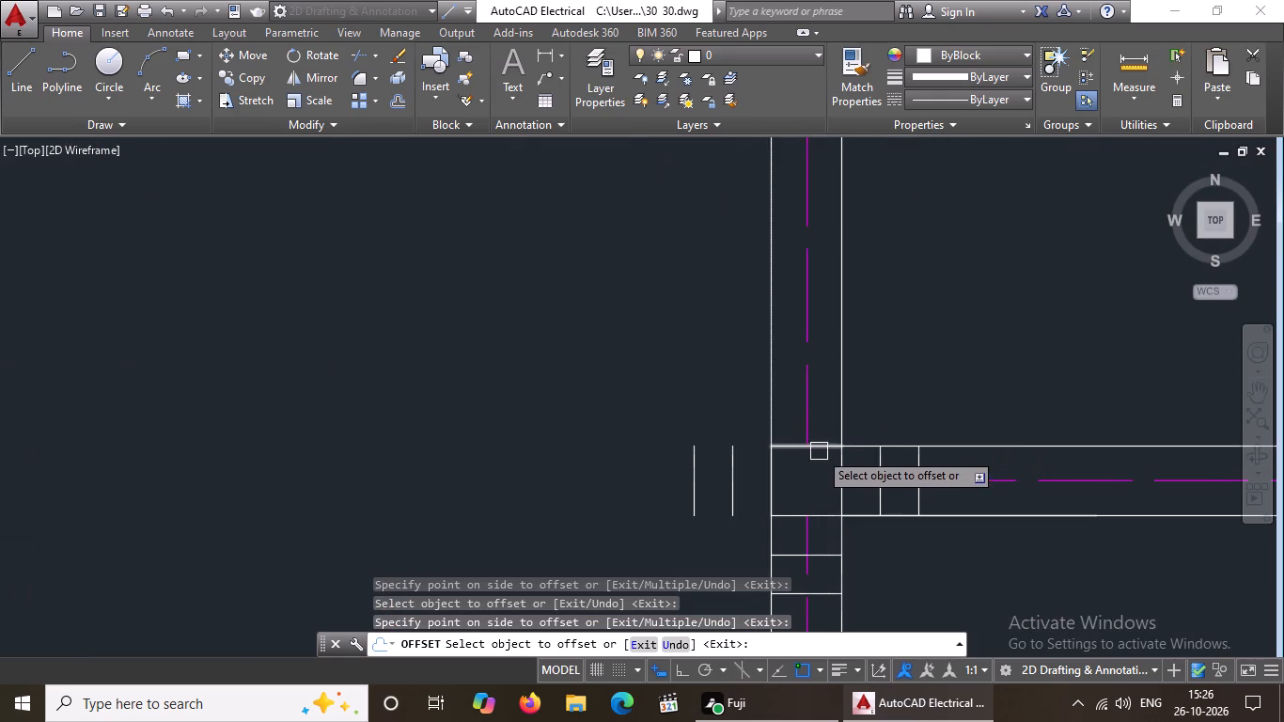
left_click_drag(833, 444, 840, 431)
left_click(842, 410)
left_click(823, 411)
left_click(832, 379)
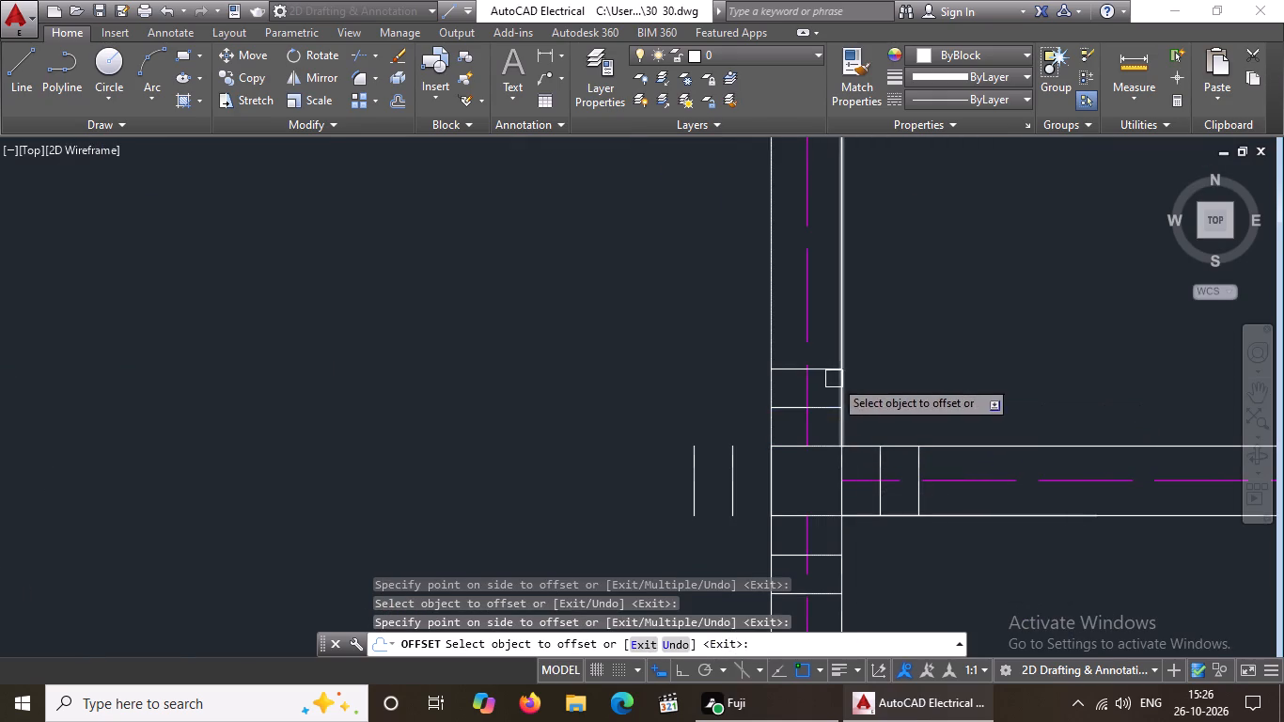
Offset the east and west edges of the square where the kitchen–bath partition meets the east wall outward twice each, at 5" spacing.
scroll(856, 363, "down", 5)
scroll(992, 385, "up", 4)
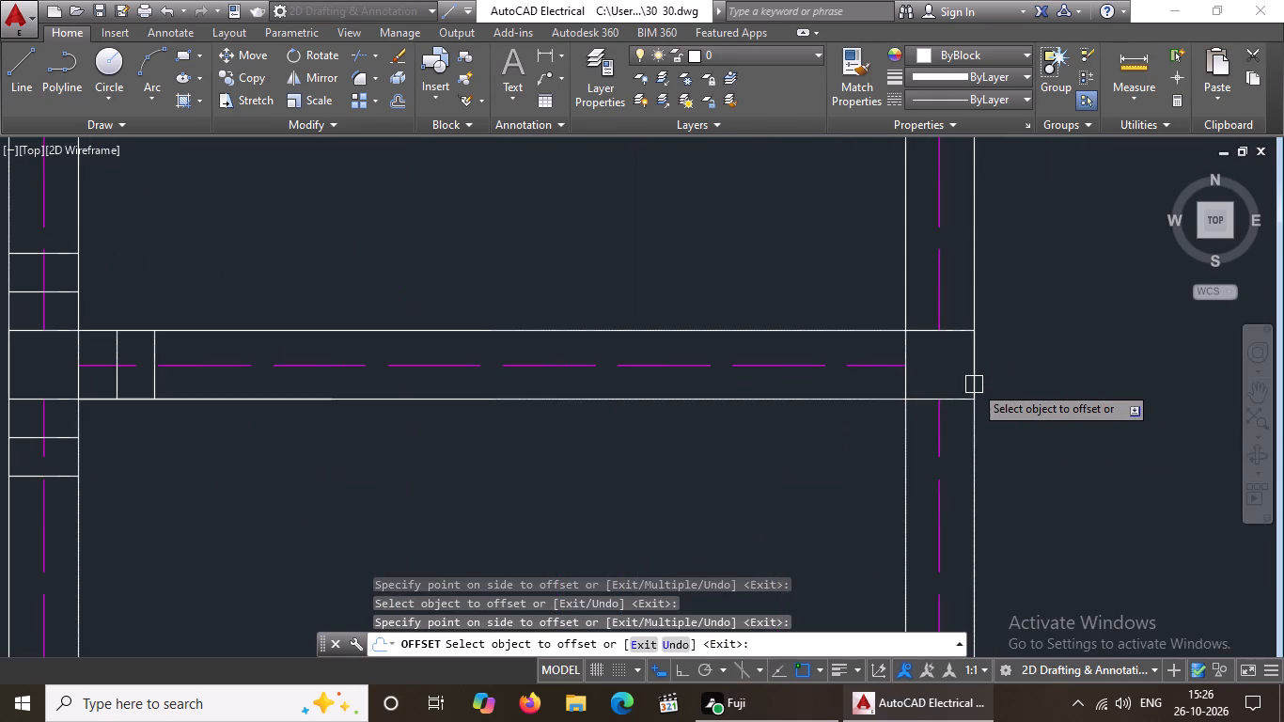
left_click_drag(972, 374, 986, 373)
left_click_drag(1040, 347, 1033, 360)
left_click_drag(1016, 377, 1027, 374)
left_click_drag(1098, 352, 1070, 372)
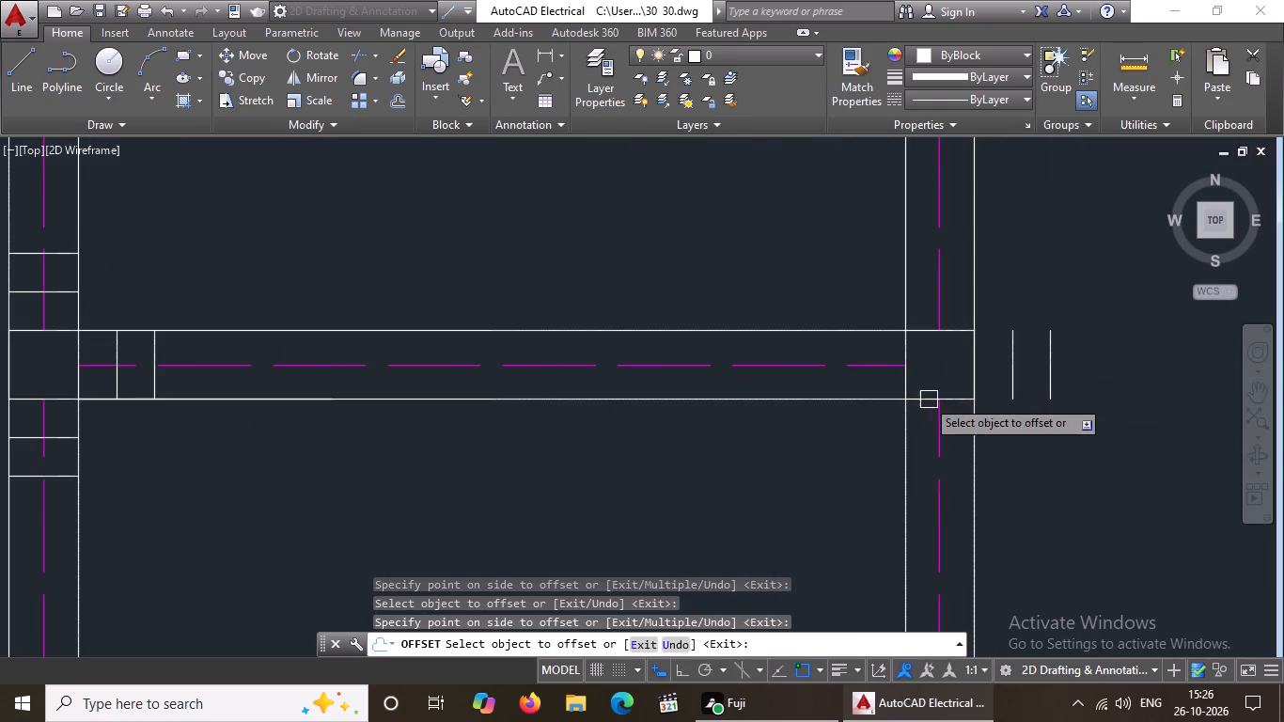
left_click(902, 385)
left_click(873, 391)
left_click(863, 383)
left_click(850, 385)
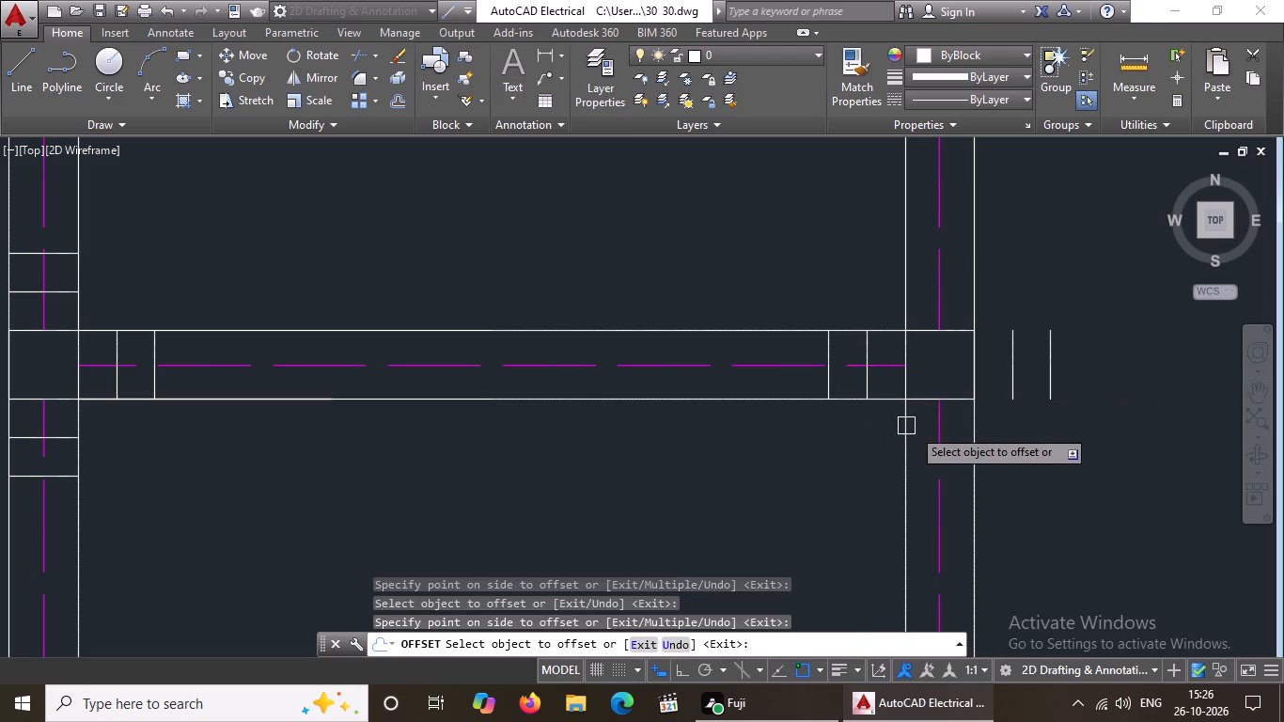
Offset the south and north edges of the partition's east-wall junction square outward twice each, at 5" spacing.
left_click(923, 401)
left_click(925, 447)
left_click(918, 434)
left_click(924, 491)
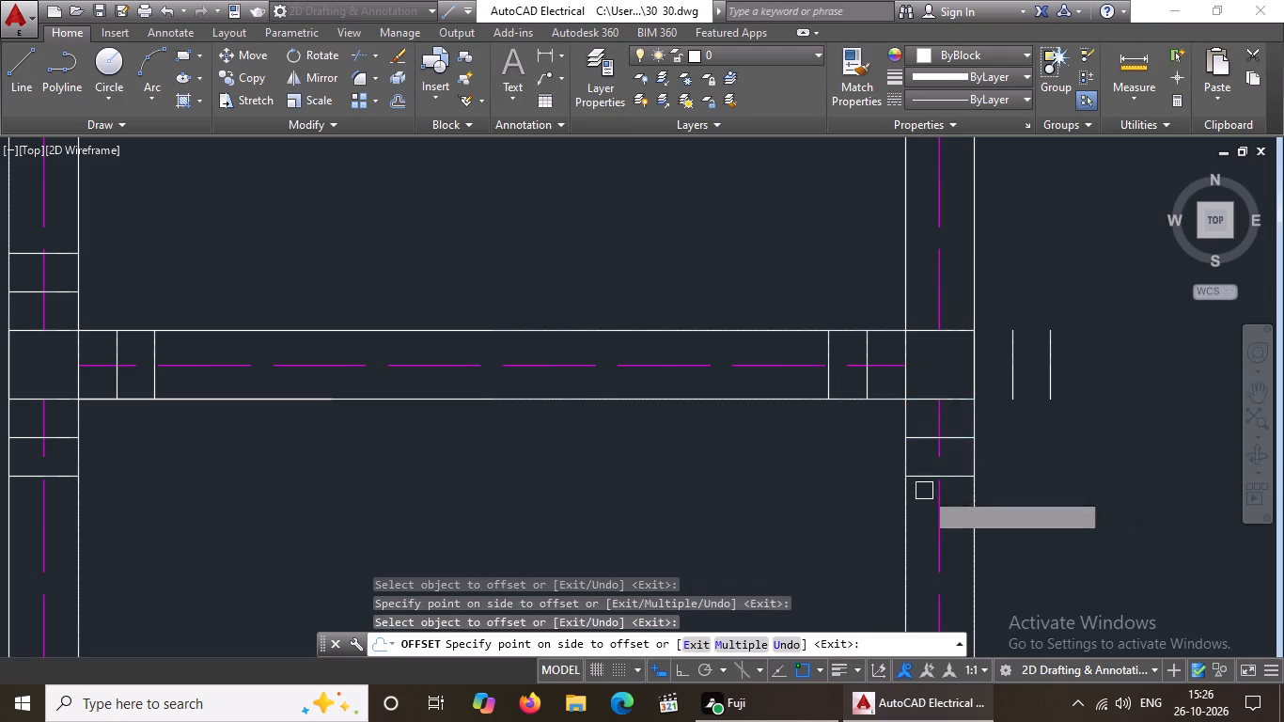
left_click(919, 327)
left_click(922, 306)
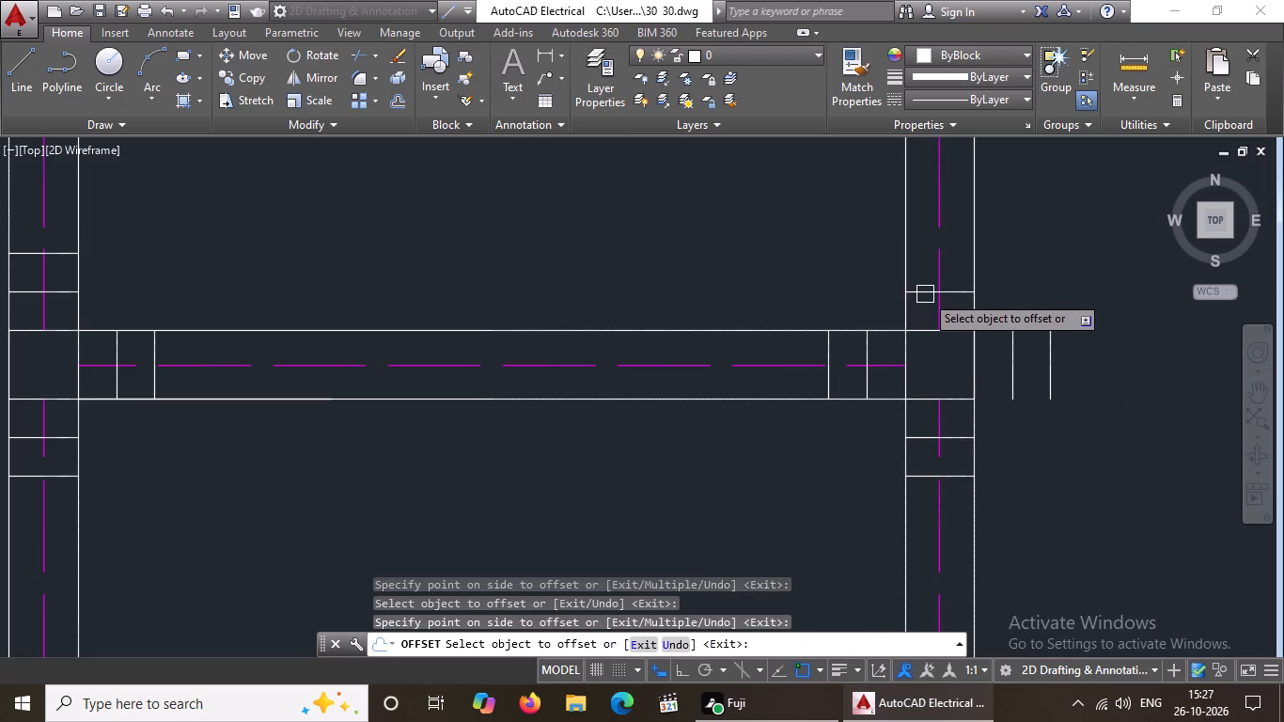
left_click_drag(926, 292, 931, 276)
left_click(935, 257)
Offset the west and south edges of the square where the lounge–bedroom cross wall meets the west wall outward twice each, at 5" spacing.
scroll(969, 258, "down", 5)
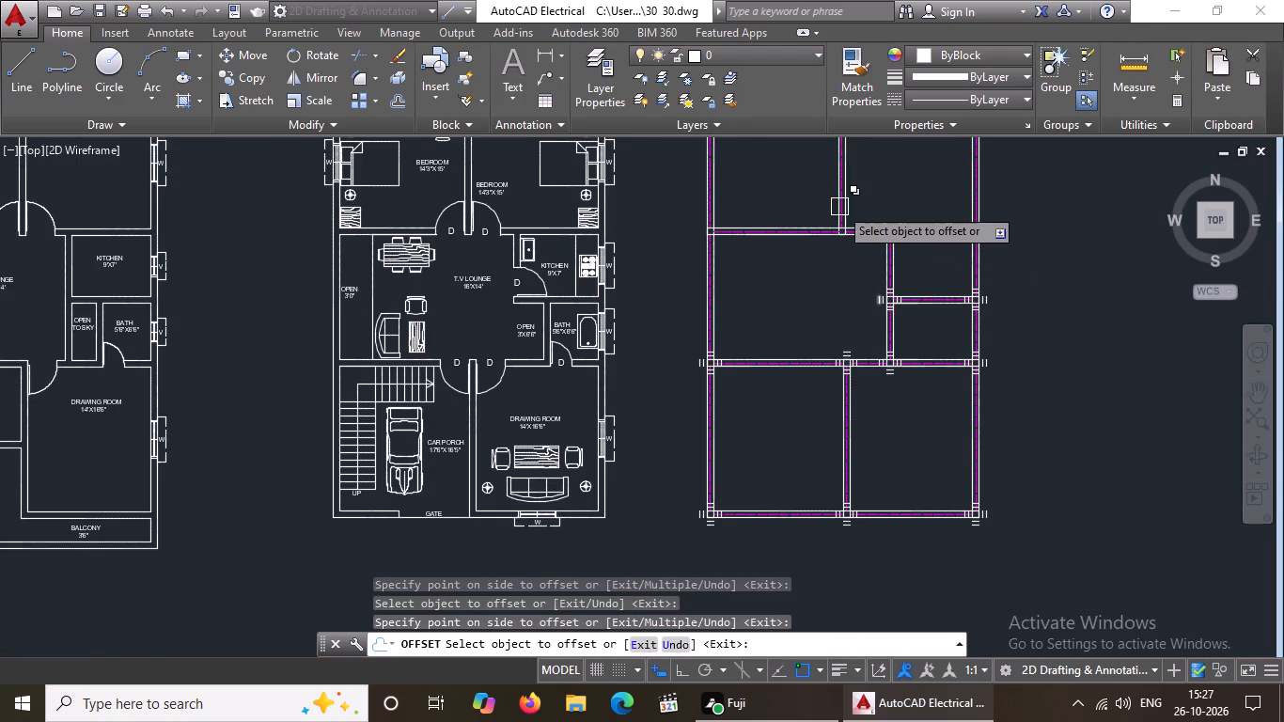
scroll(707, 224, "up", 5)
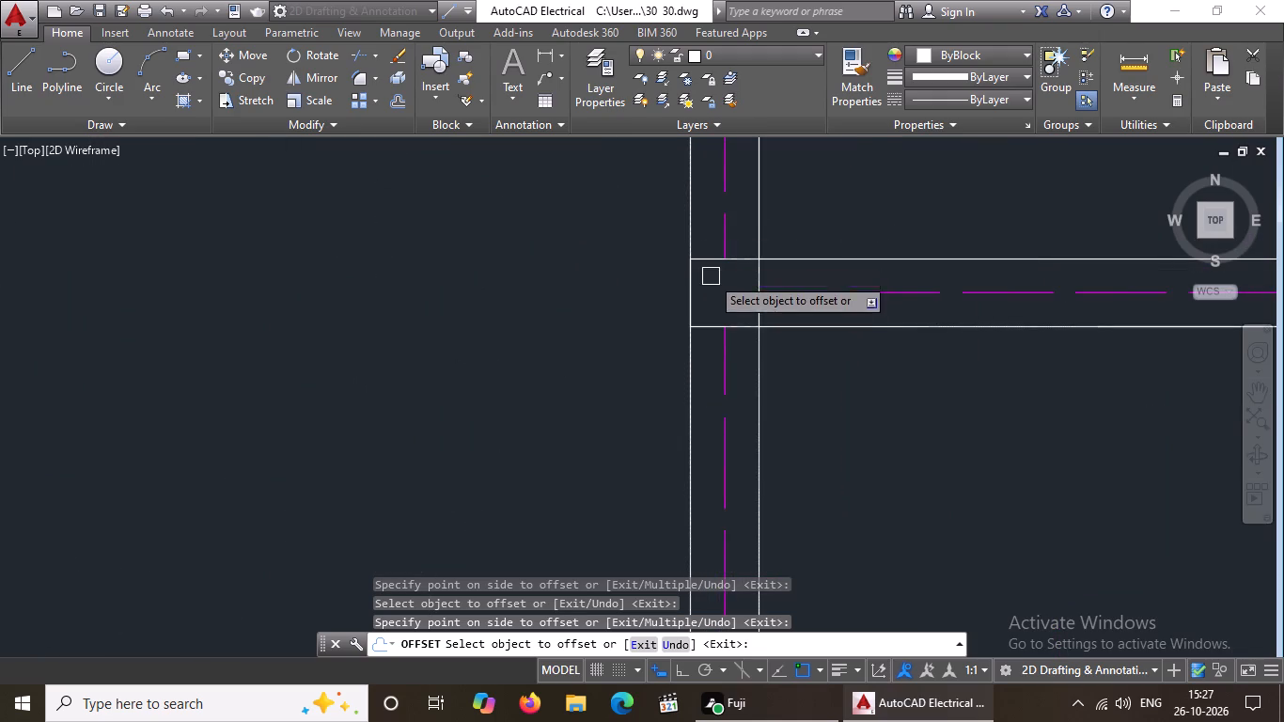
left_click(688, 304)
left_click(678, 303)
left_click(654, 276)
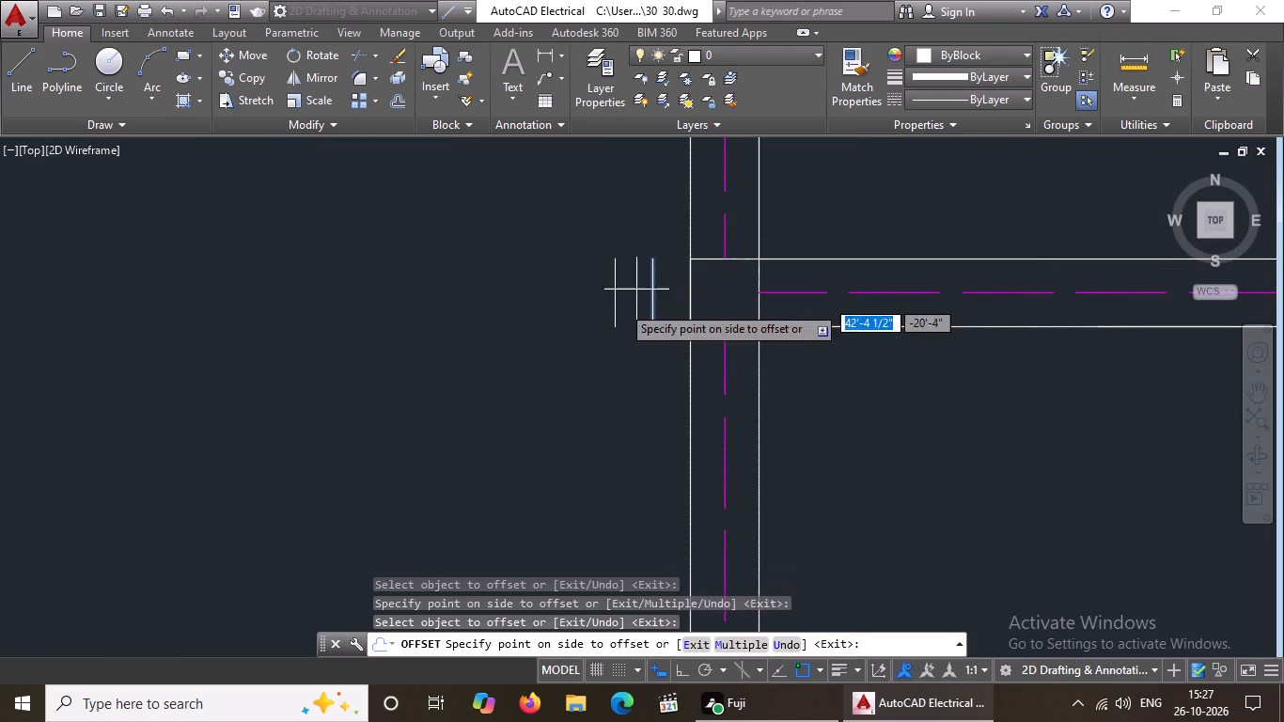
left_click(619, 307)
left_click(741, 324)
left_click(740, 357)
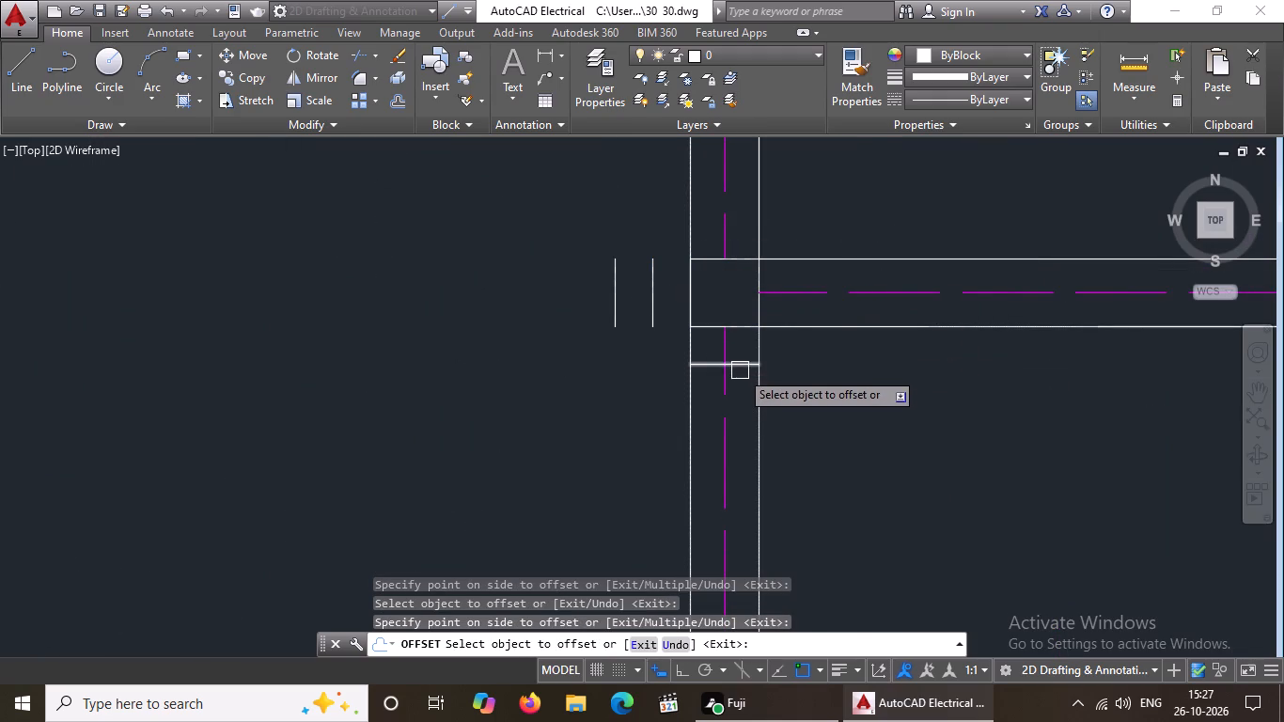
left_click(741, 365)
left_click(735, 403)
Offset the east and north edges of the lounge–bedroom cross wall's west-wall junction square outward twice each, at 5" spacing.
left_click_drag(757, 271, 765, 271)
left_click(817, 271)
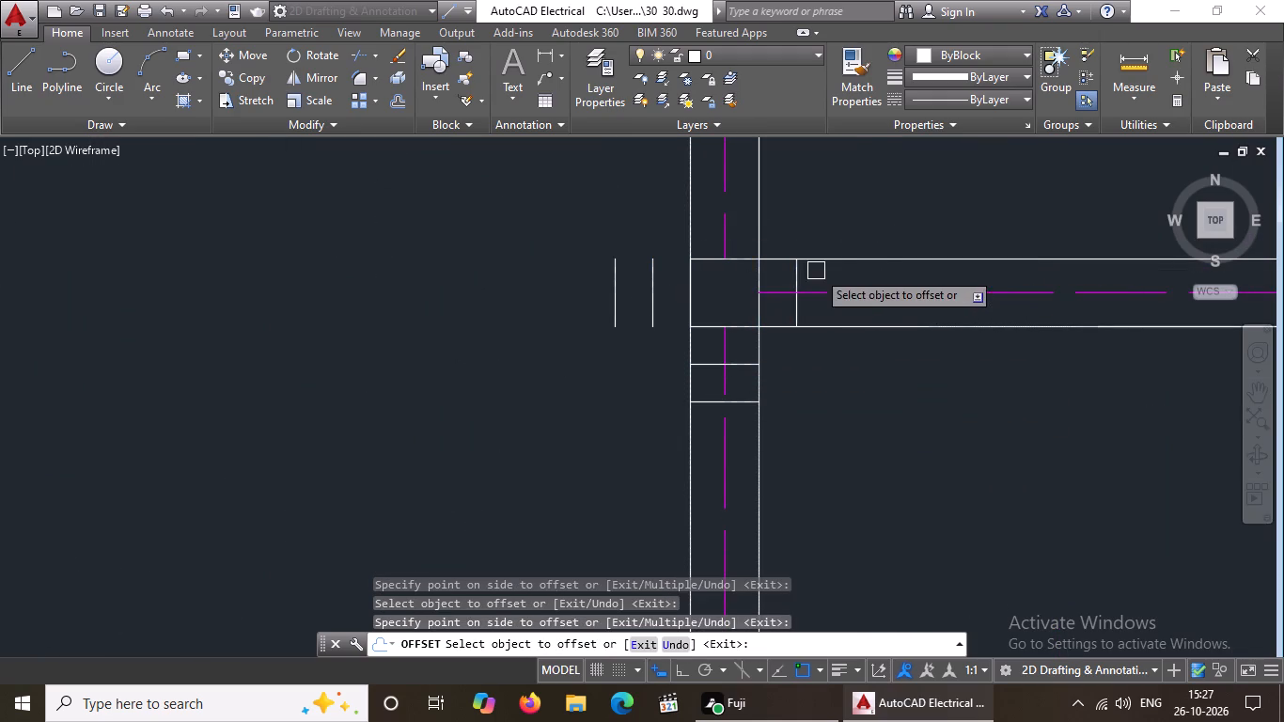
left_click_drag(799, 278, 836, 270)
left_click(907, 272)
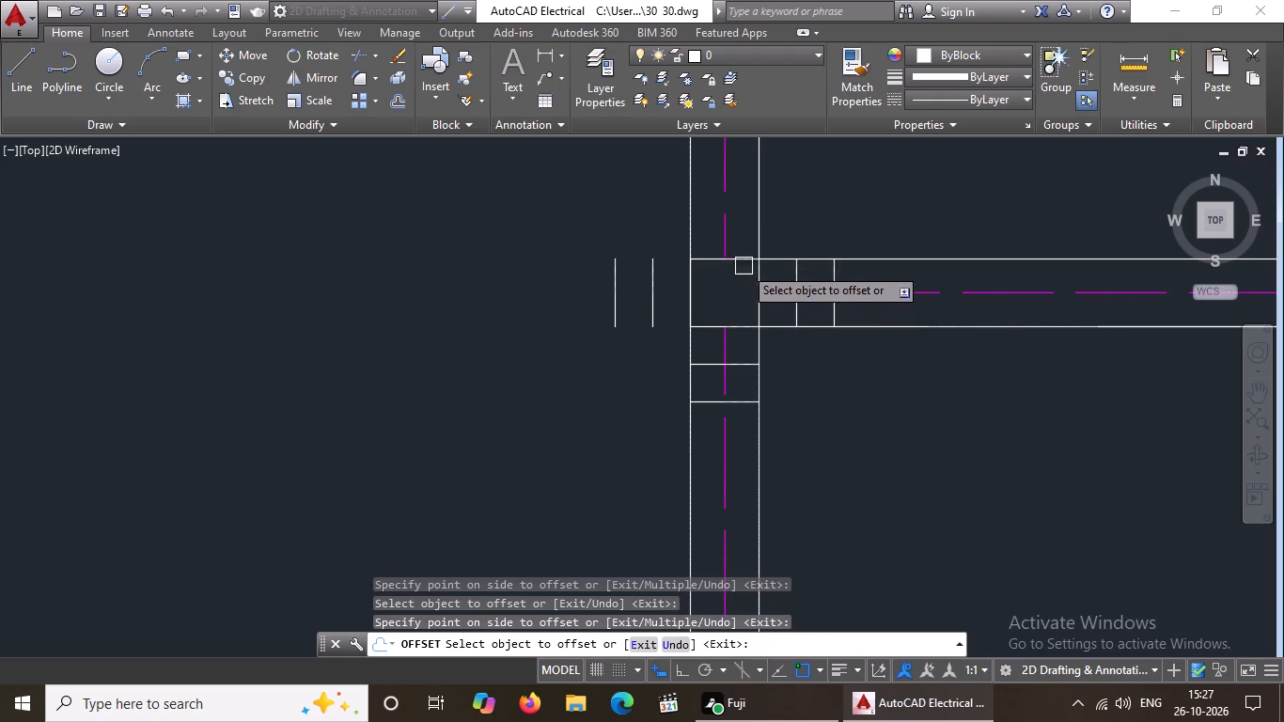
left_click_drag(748, 260, 745, 250)
left_click(743, 236)
left_click_drag(748, 223, 752, 208)
left_click(758, 188)
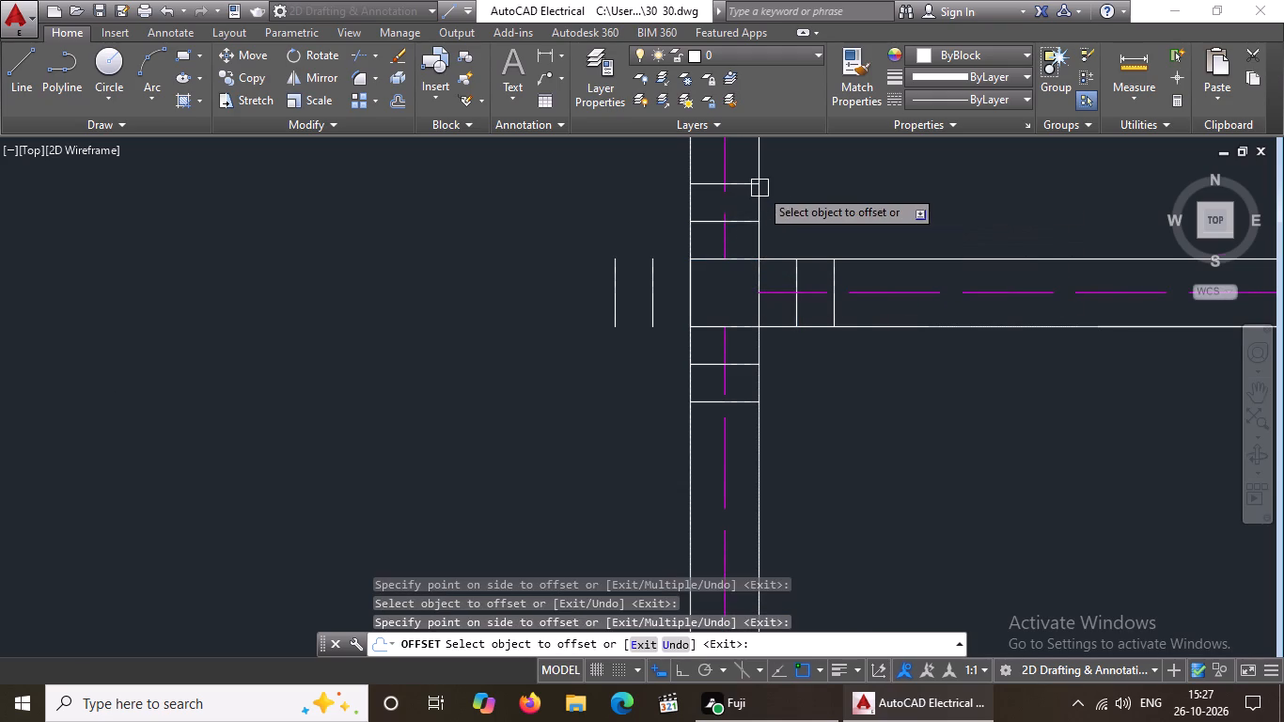
Offset the south and east edges of the square where the bedroom dividing wall meets the cross wall outward twice each, at 5" spacing.
scroll(759, 188, "down", 5)
scroll(888, 179, "up", 5)
left_click(838, 461)
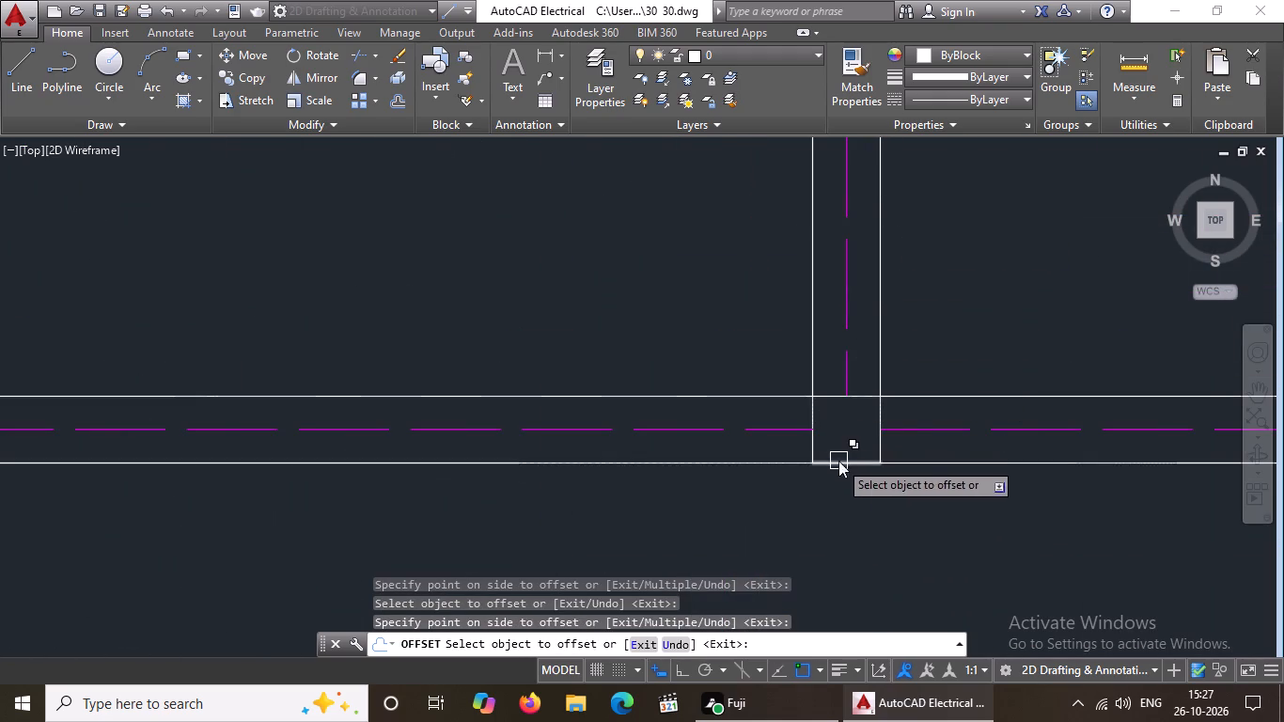
left_click(848, 547)
left_click(854, 494)
left_click(849, 540)
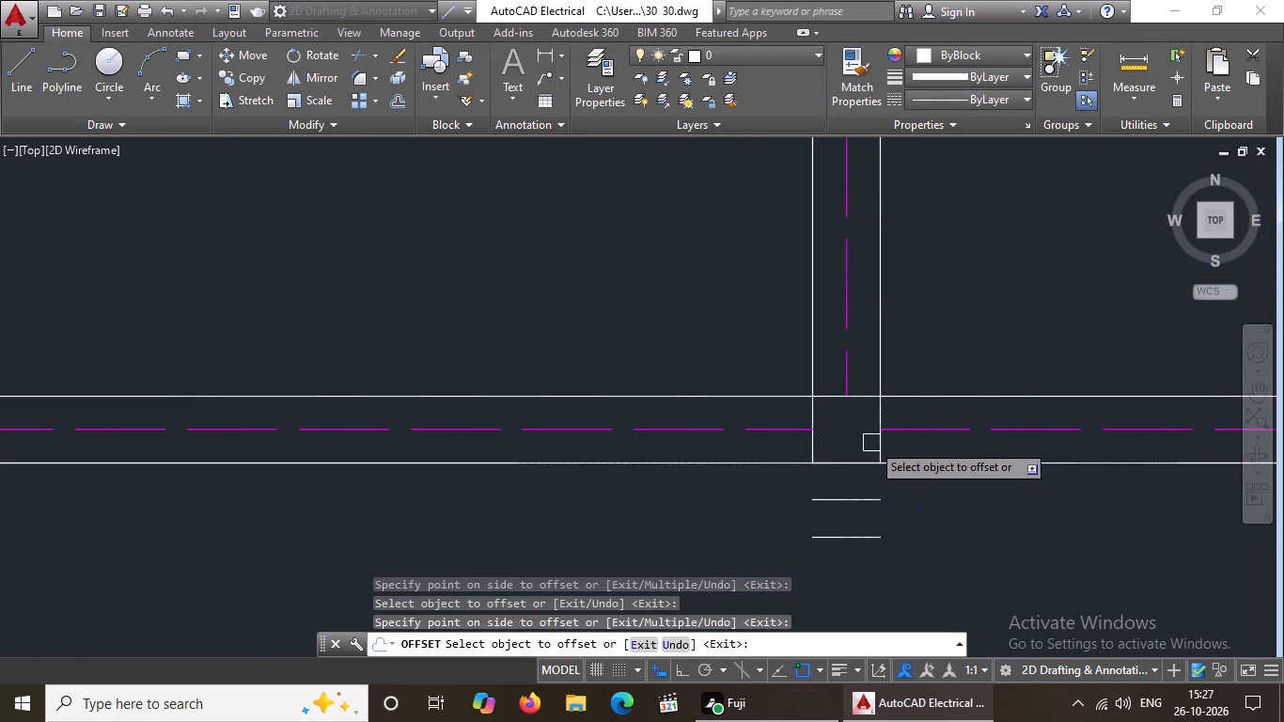
left_click_drag(888, 447, 898, 445)
left_click(919, 439)
left_click(884, 437)
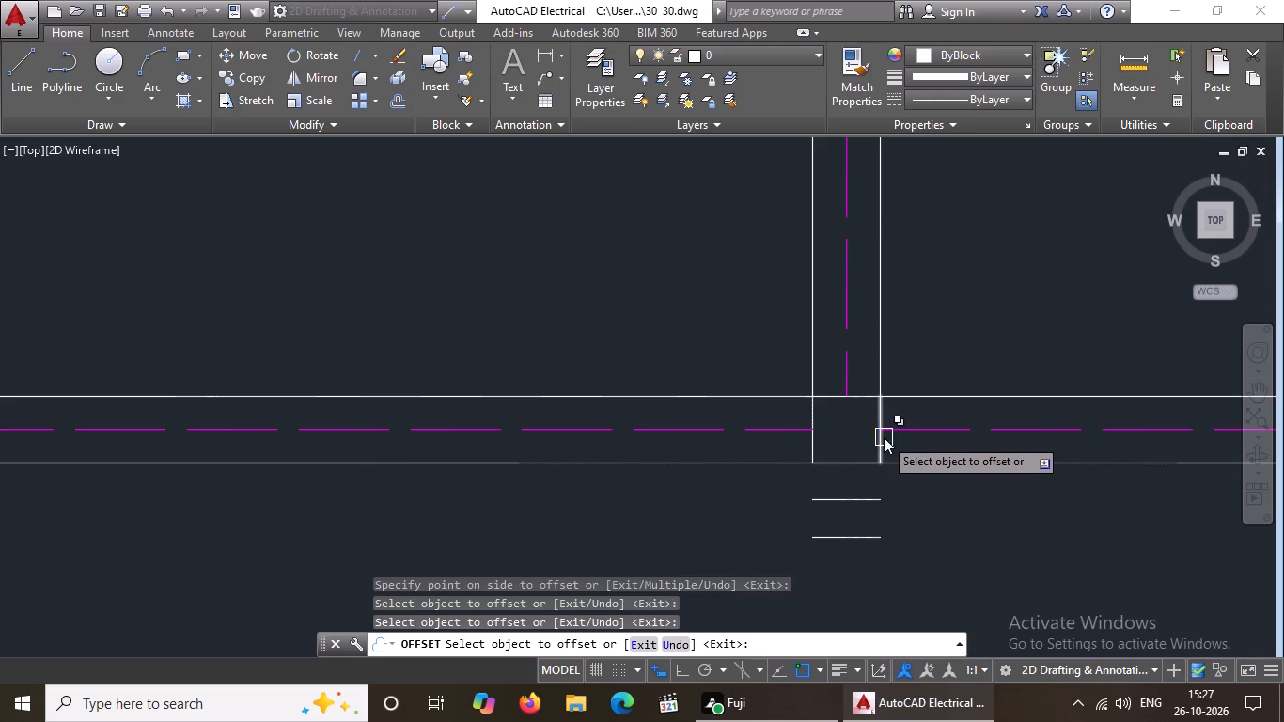
left_click(901, 444)
left_click_drag(912, 443, 930, 439)
left_click(953, 433)
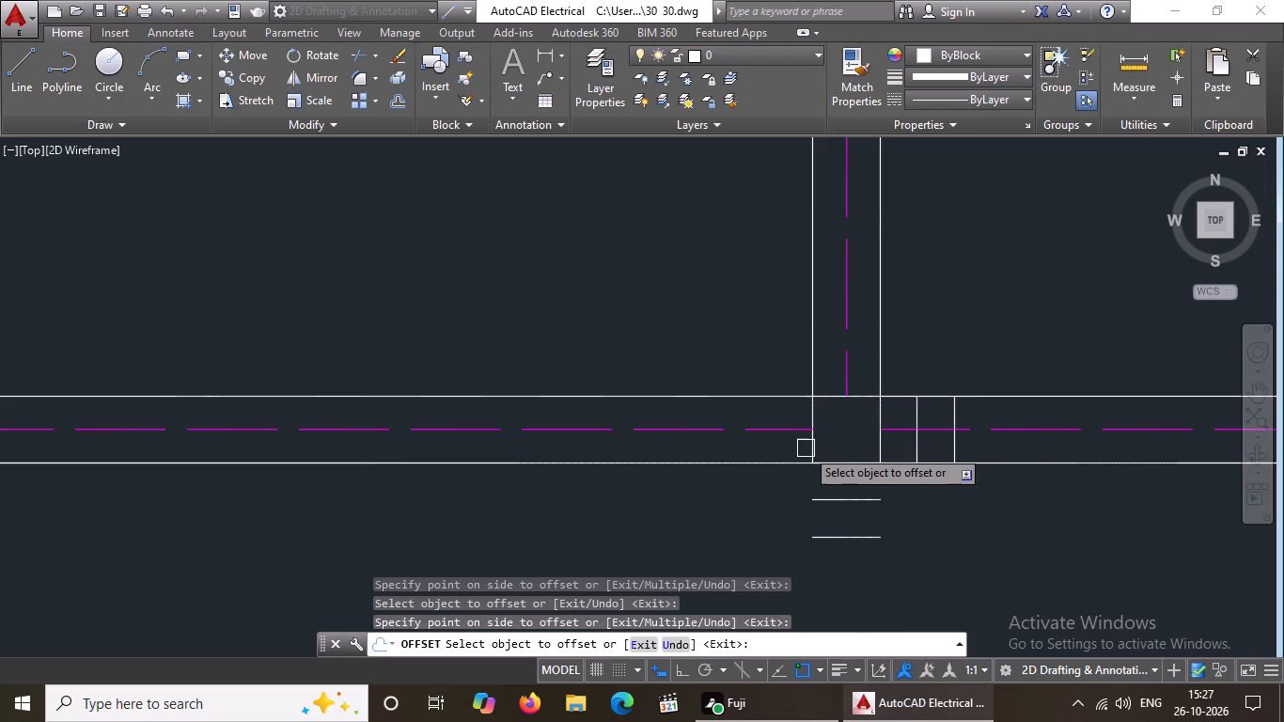
Offset the west and north edges of the bedroom dividing wall's junction square outward twice each, at 5" spacing.
left_click_drag(812, 446, 800, 449)
left_click_drag(714, 469, 728, 460)
left_click(777, 447)
left_click_drag(751, 459, 770, 447)
left_click_drag(868, 398, 874, 381)
left_click(876, 361)
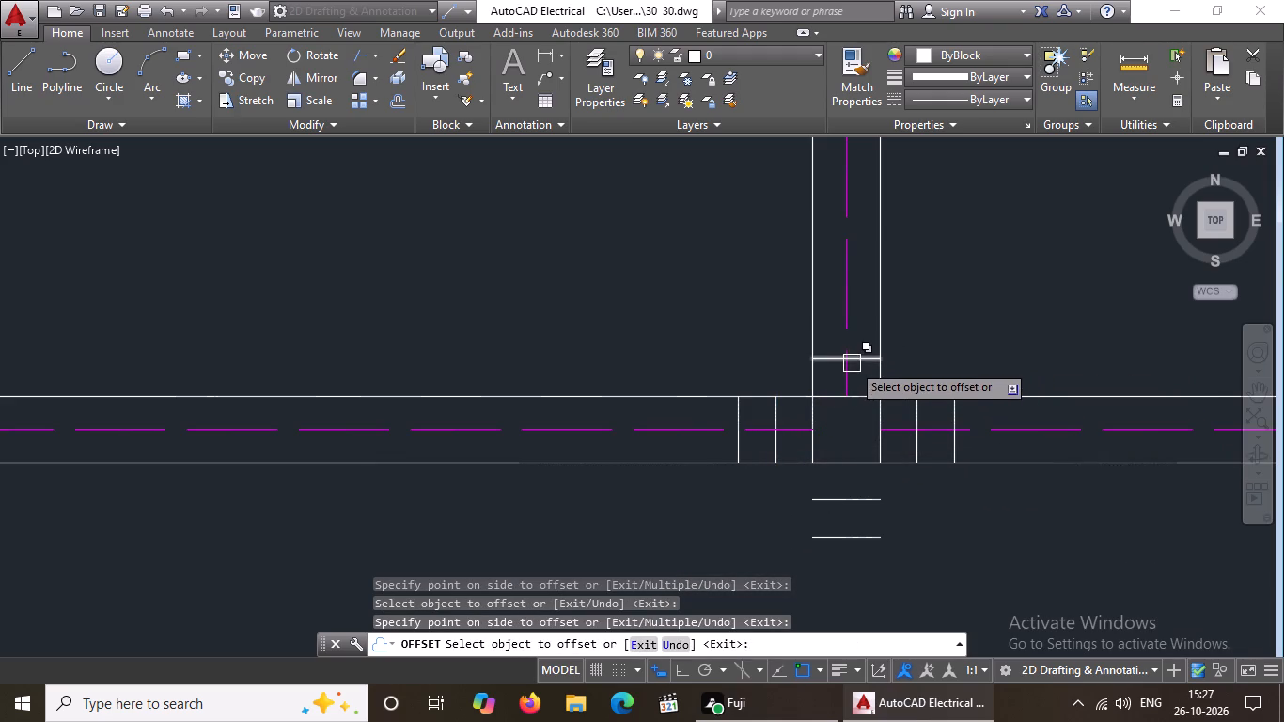
left_click(853, 361)
left_click(859, 339)
Offset the north and east edges of the square where the kitchen's west wall meets the lounge–bedroom cross wall outward twice each, at 5" spacing.
scroll(871, 305, "down", 4)
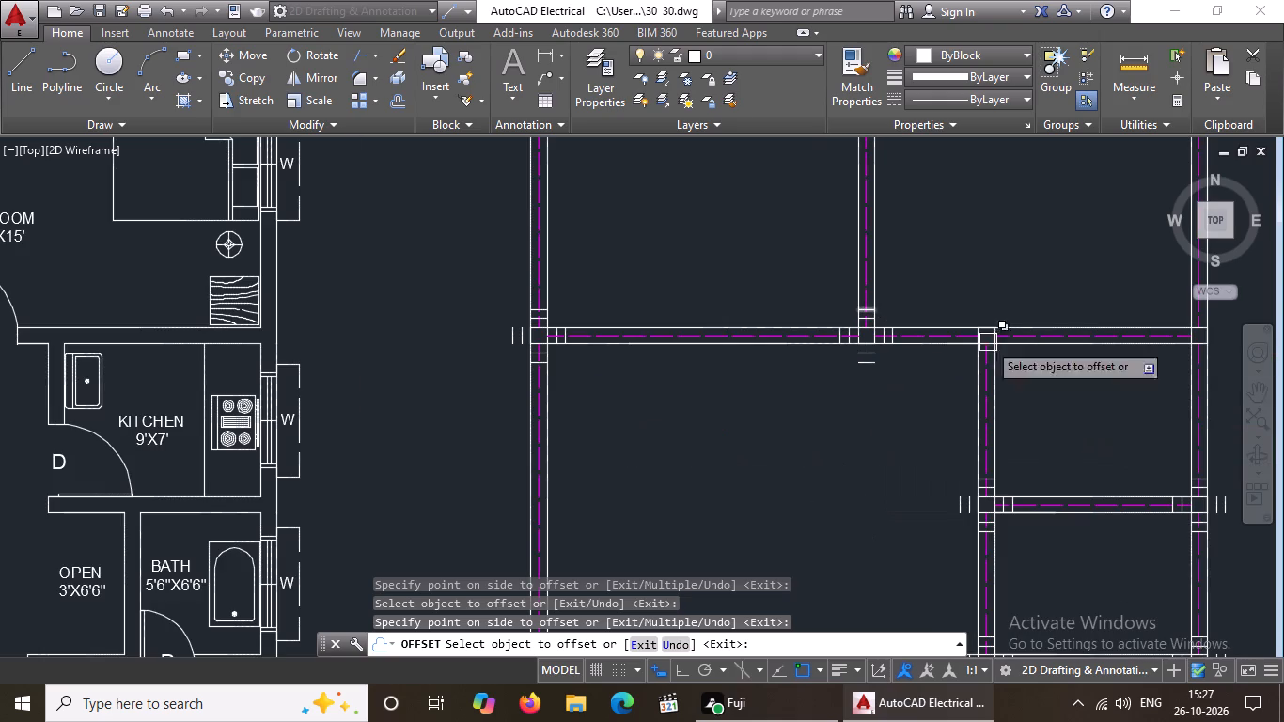
scroll(1002, 331, "up", 2)
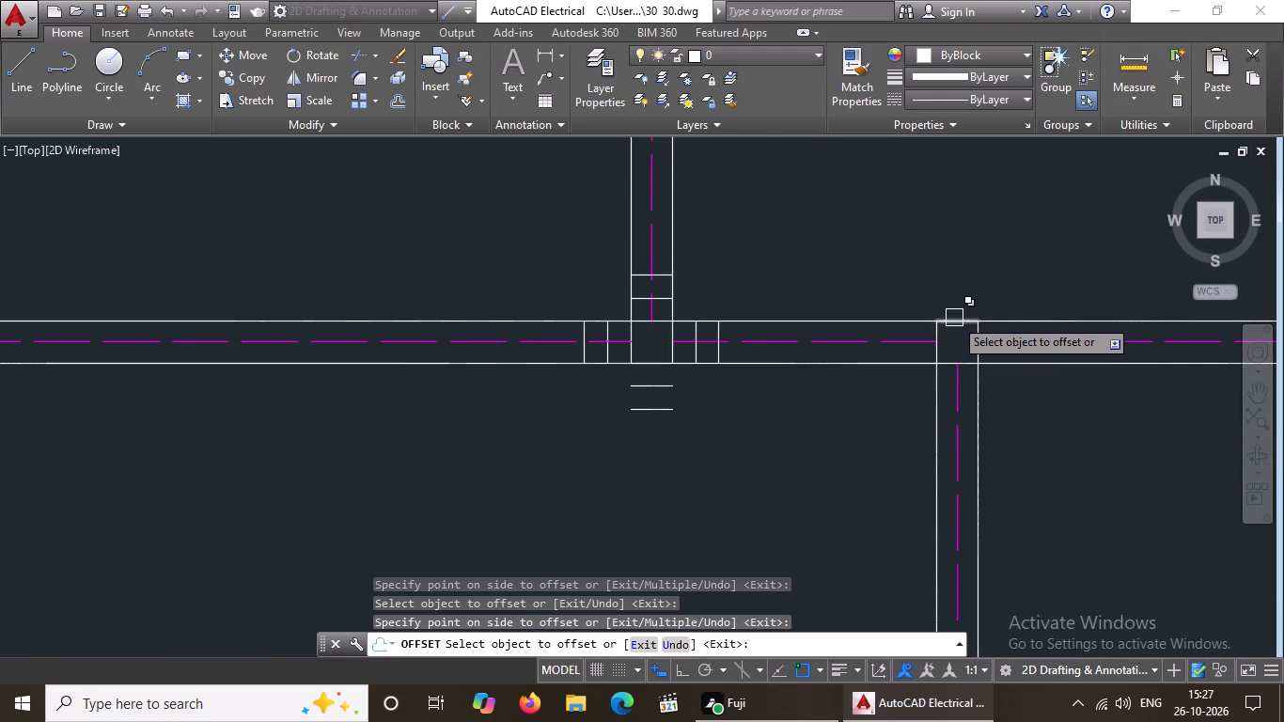
left_click(954, 318)
left_click(962, 297)
left_click(962, 296)
left_click(979, 257)
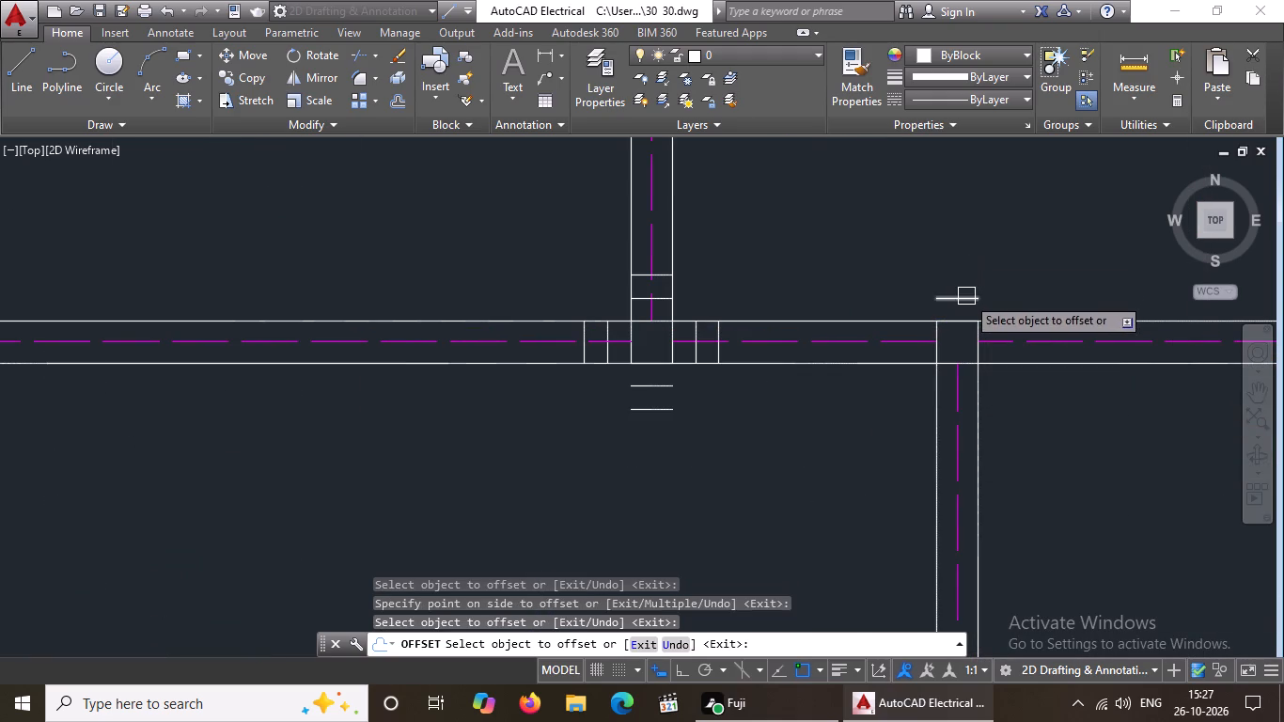
left_click(966, 296)
left_click_drag(970, 271, 971, 280)
left_click(977, 354)
left_click(1007, 353)
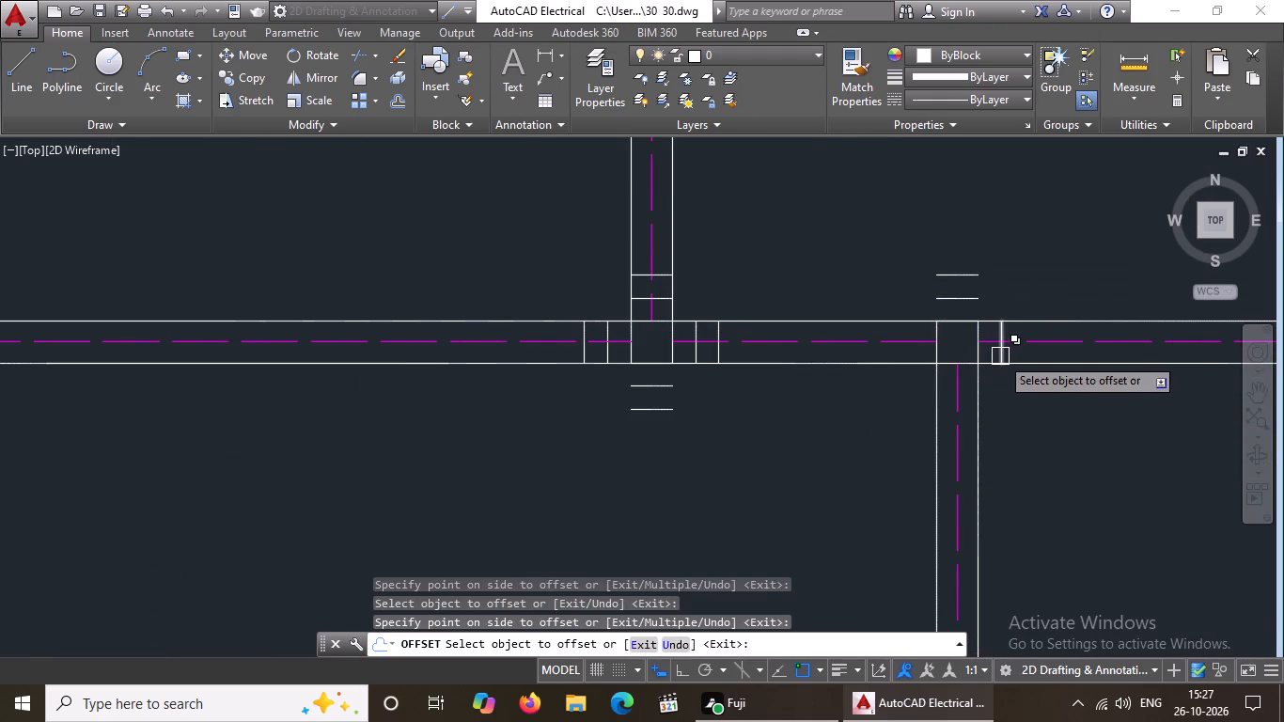
left_click_drag(1000, 356, 1042, 345)
left_click(1042, 345)
Offset the west and south edges of the kitchen west wall's junction square on the cross wall outward twice each, at 5" spacing.
scroll(957, 358, "up", 2)
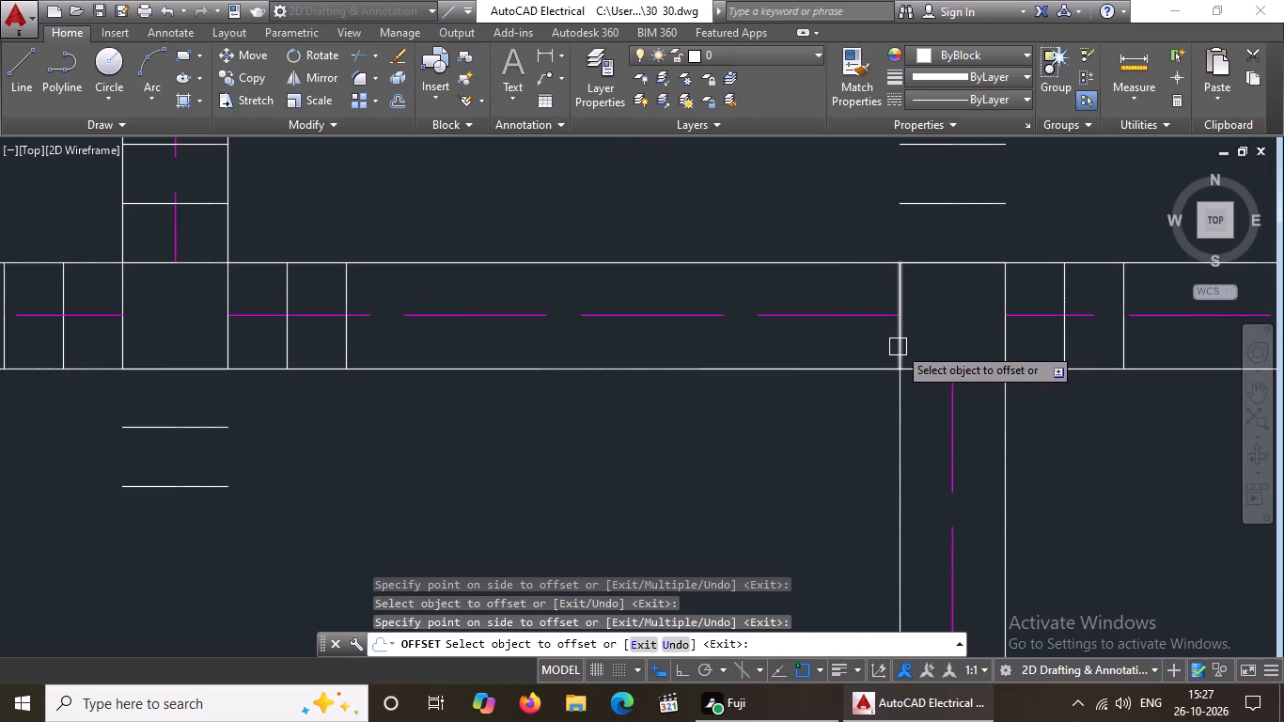
left_click(899, 346)
left_click_drag(749, 356, 797, 338)
left_click(843, 343)
left_click_drag(805, 354, 831, 362)
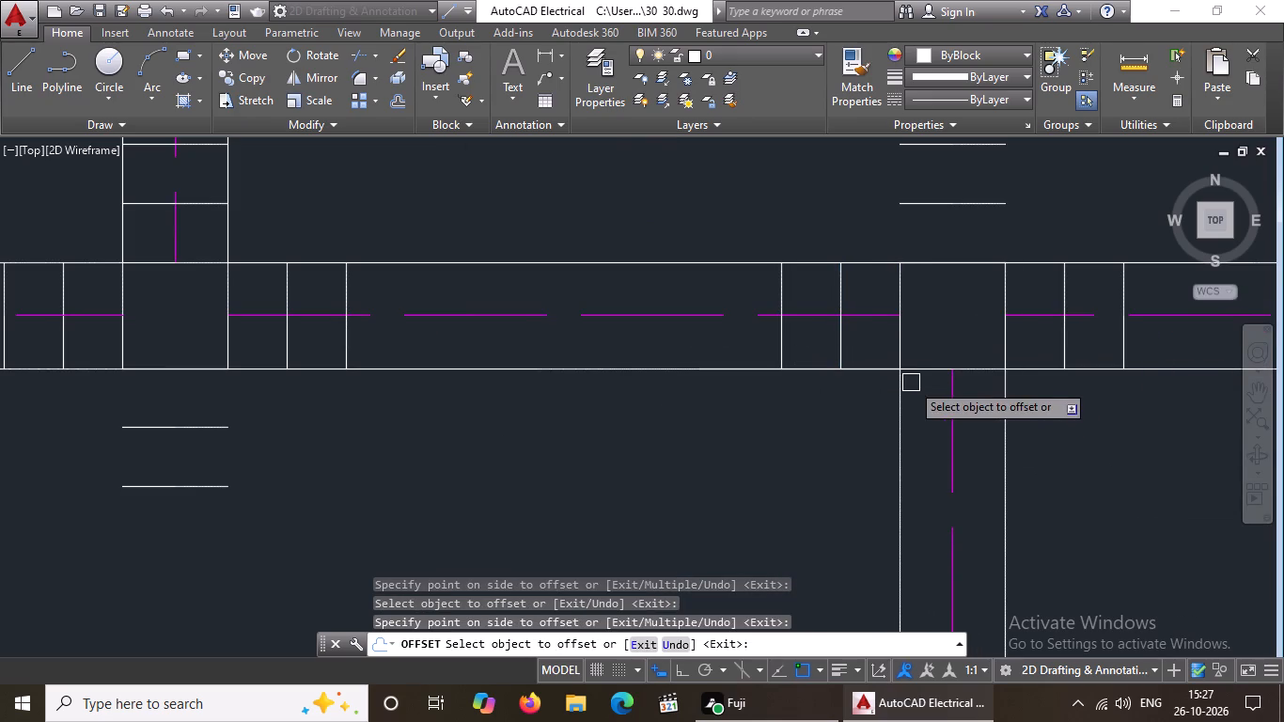
left_click(924, 373)
left_click(922, 432)
left_click(922, 432)
left_click(916, 476)
Offset the west and south edges of the square where the lounge–bedroom cross wall meets the east wall outward twice each, at 5" spacing.
scroll(907, 397, "down", 5)
scroll(1019, 387, "up", 3)
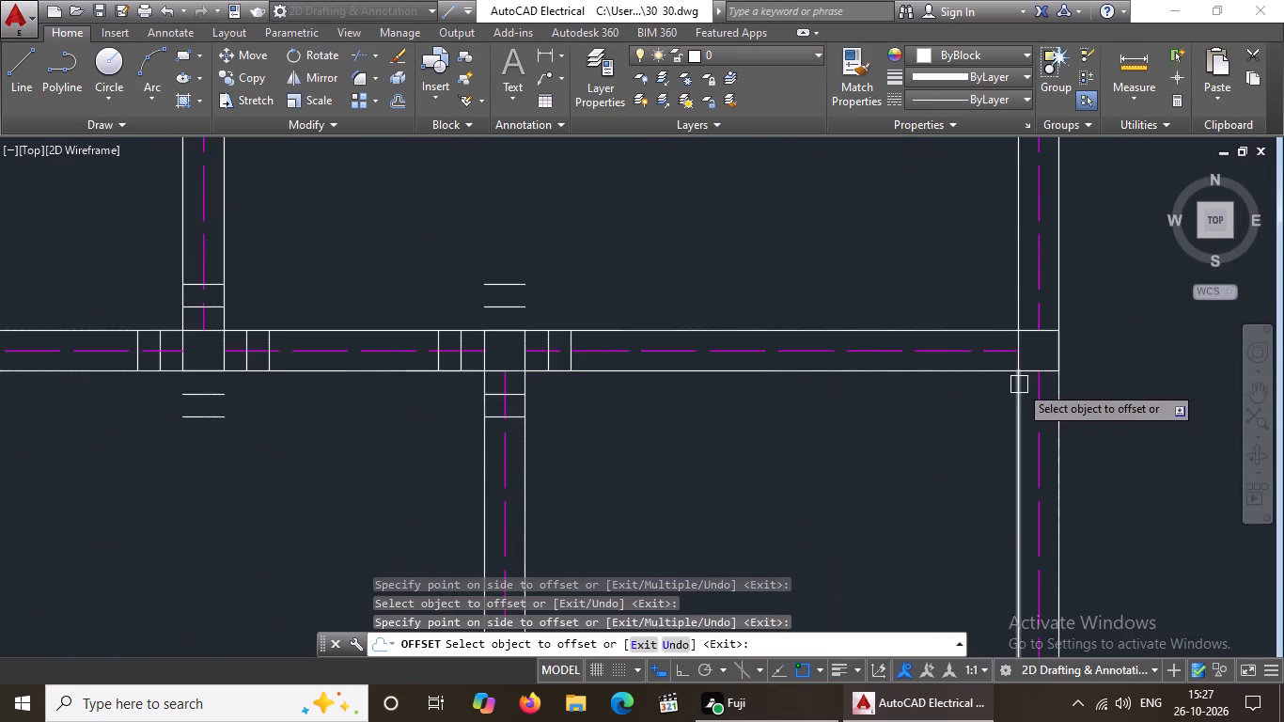
scroll(1019, 384, "up", 2)
left_click(1012, 320)
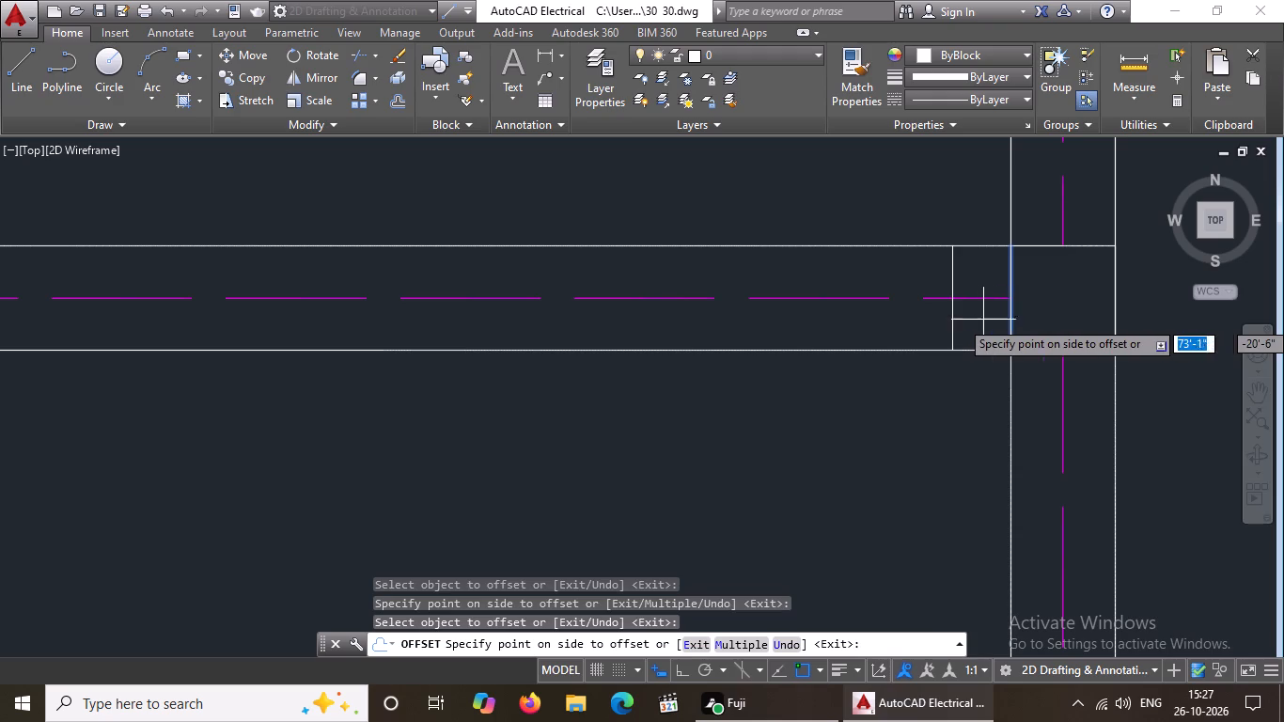
left_click(971, 323)
left_click(955, 320)
left_click_drag(903, 322, 942, 326)
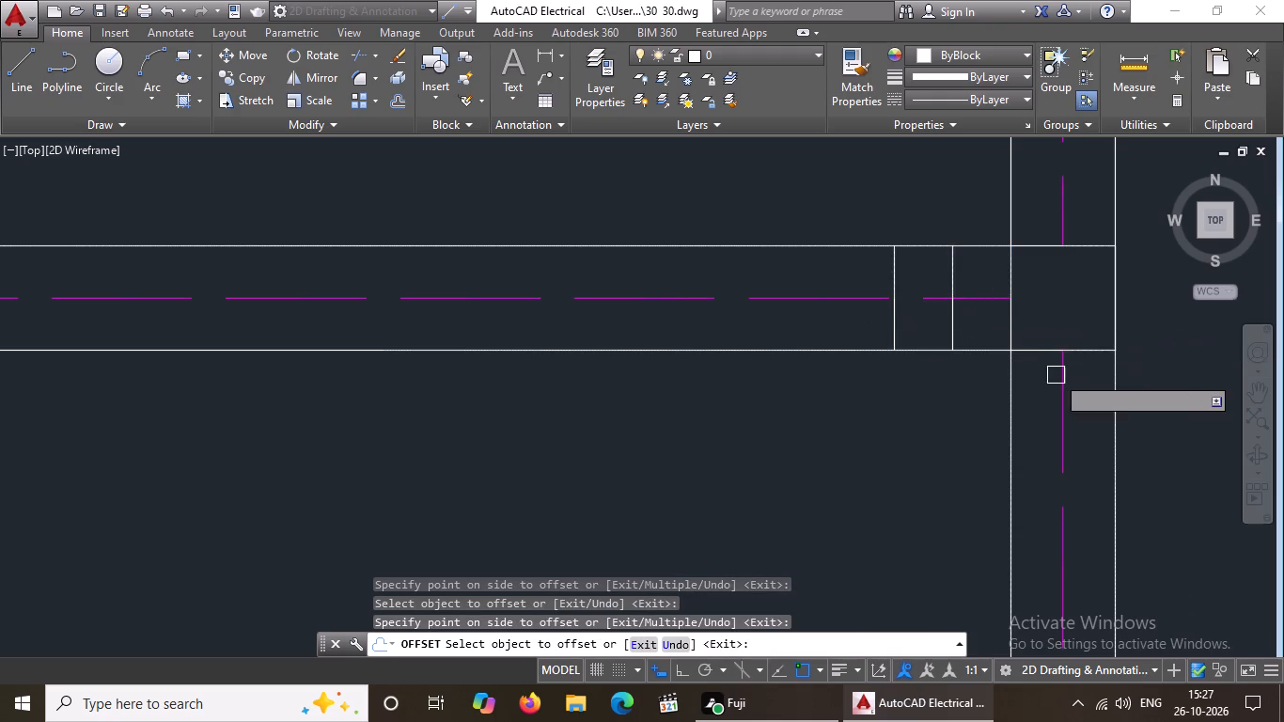
left_click(1038, 351)
left_click(1032, 408)
left_click(1032, 408)
left_click_drag(1040, 500, 1041, 501)
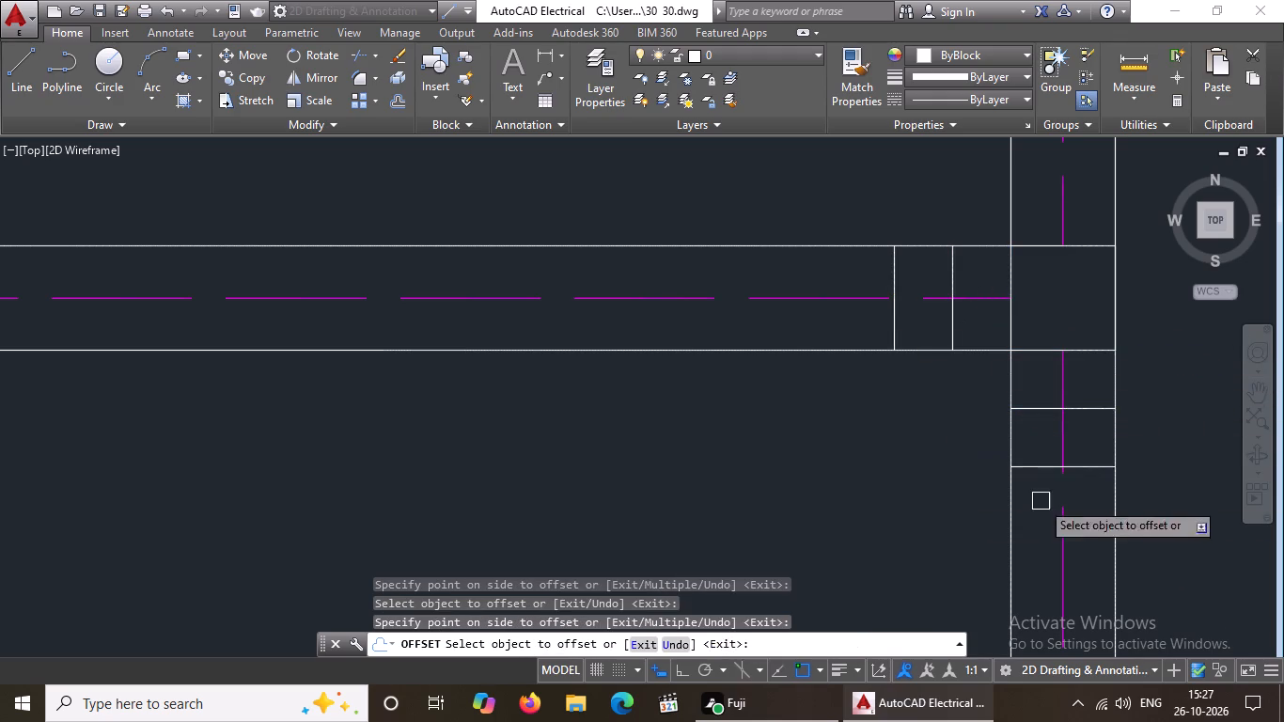
left_click_drag(1041, 501, 1042, 490)
Offset the east and north edges of the lounge–bedroom cross wall's east-wall junction square outward twice each, at 5" spacing.
left_click(1114, 306)
left_click(1135, 315)
scroll(1152, 308, "down", 5)
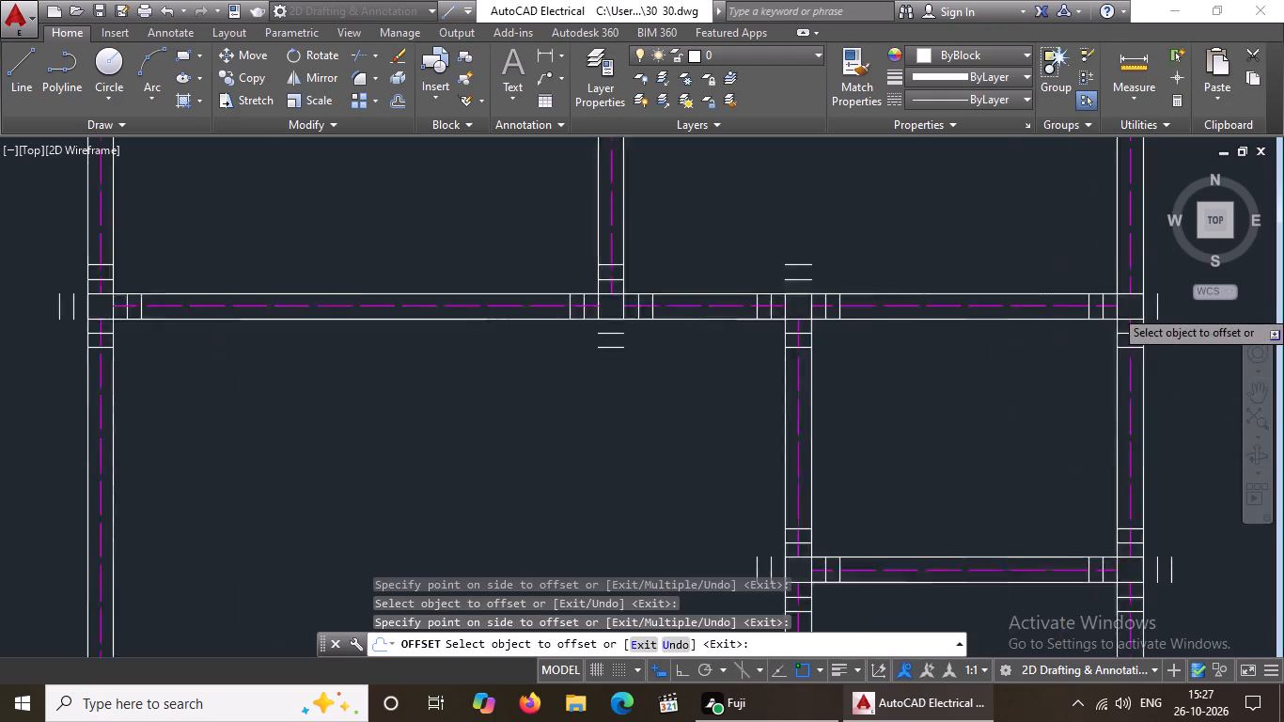
scroll(1174, 310, "up", 3)
left_click_drag(1061, 317, 1110, 298)
left_click(1179, 281)
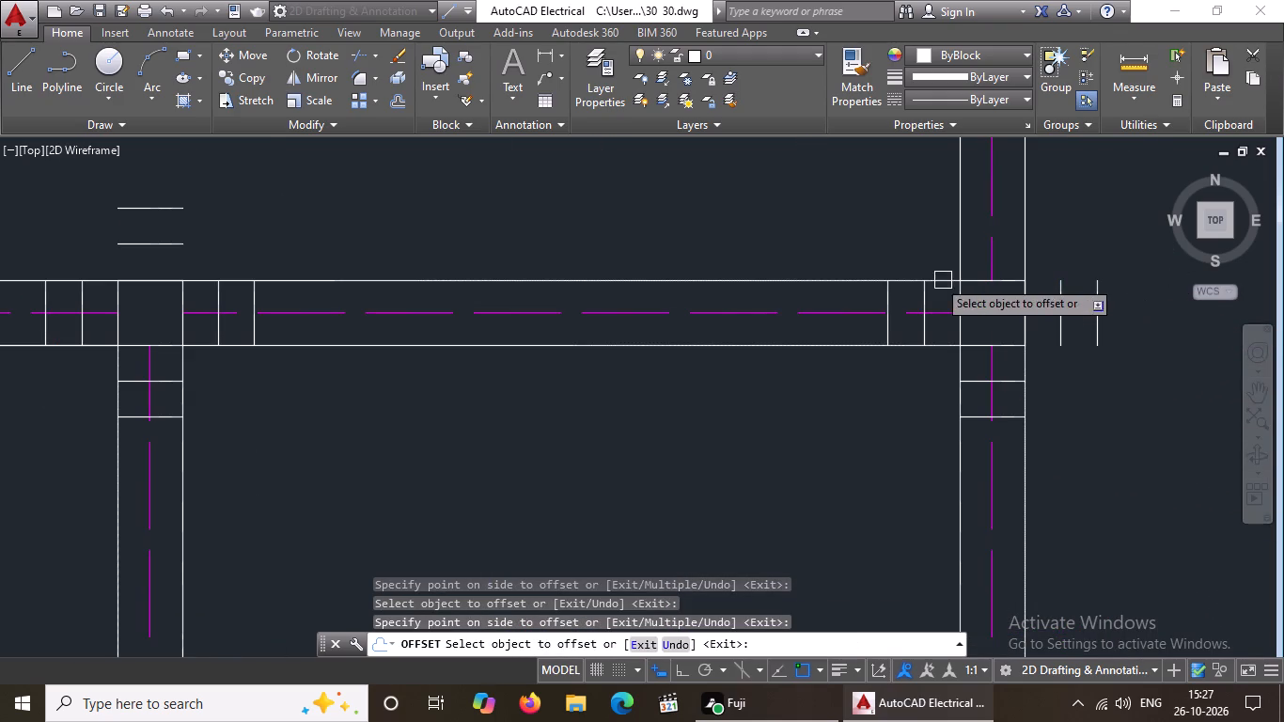
left_click_drag(972, 281, 974, 273)
left_click(983, 240)
left_click(982, 240)
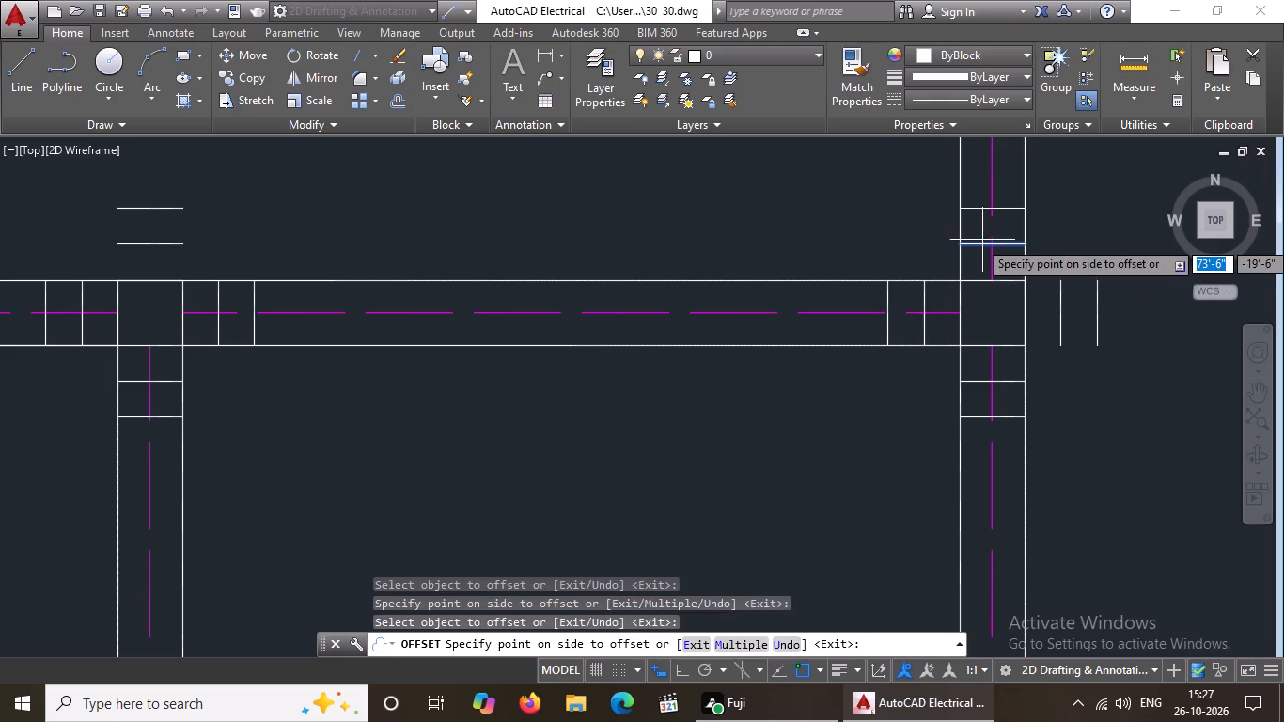
left_click(979, 223)
Offset the west and south edges of the square where the bath–bedroom cross wall meets the west wall outward twice each, at 5" spacing.
scroll(983, 283, "down", 3)
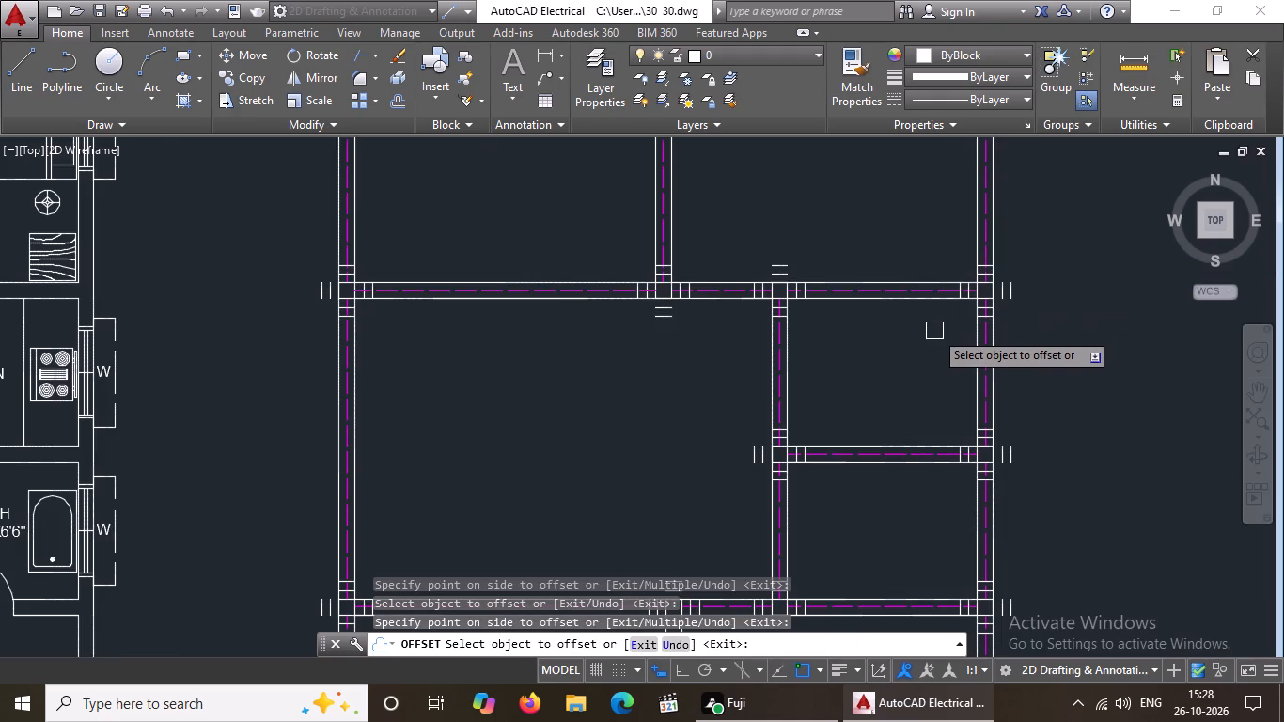
scroll(925, 495, "down", 1)
middle_click_drag(801, 324, 802, 491)
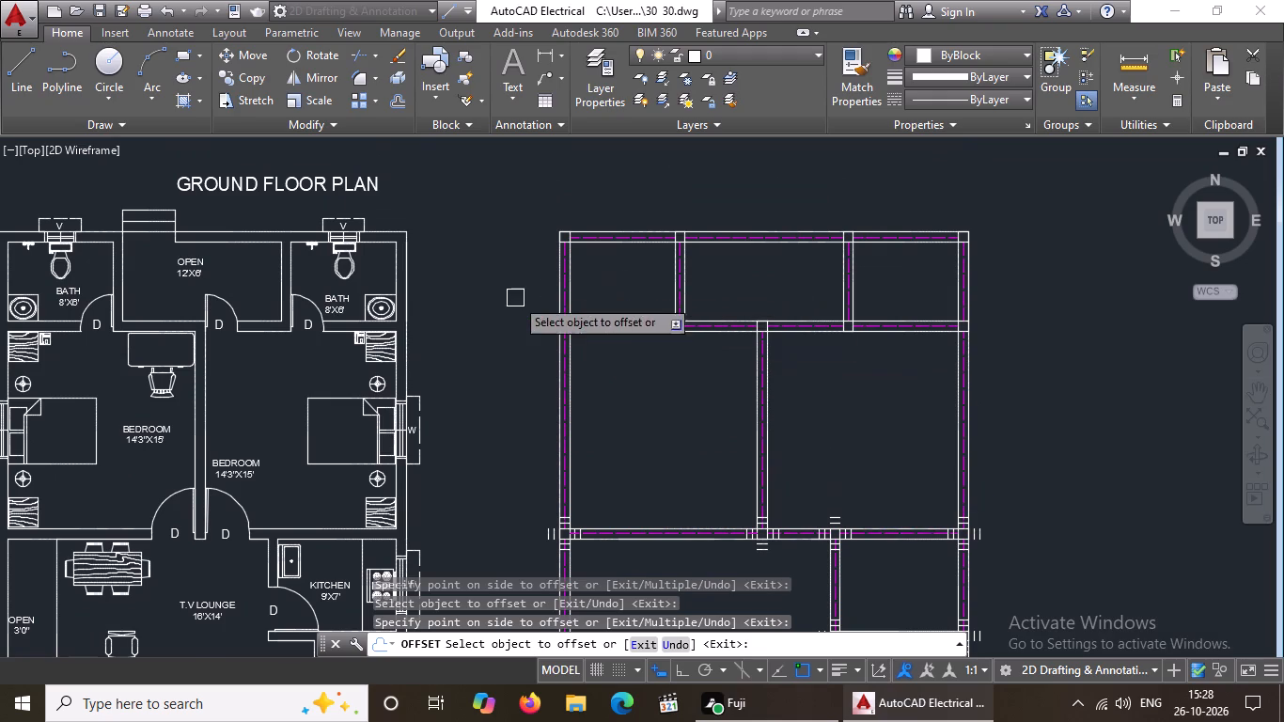
scroll(543, 311, "up", 3)
left_click(596, 369)
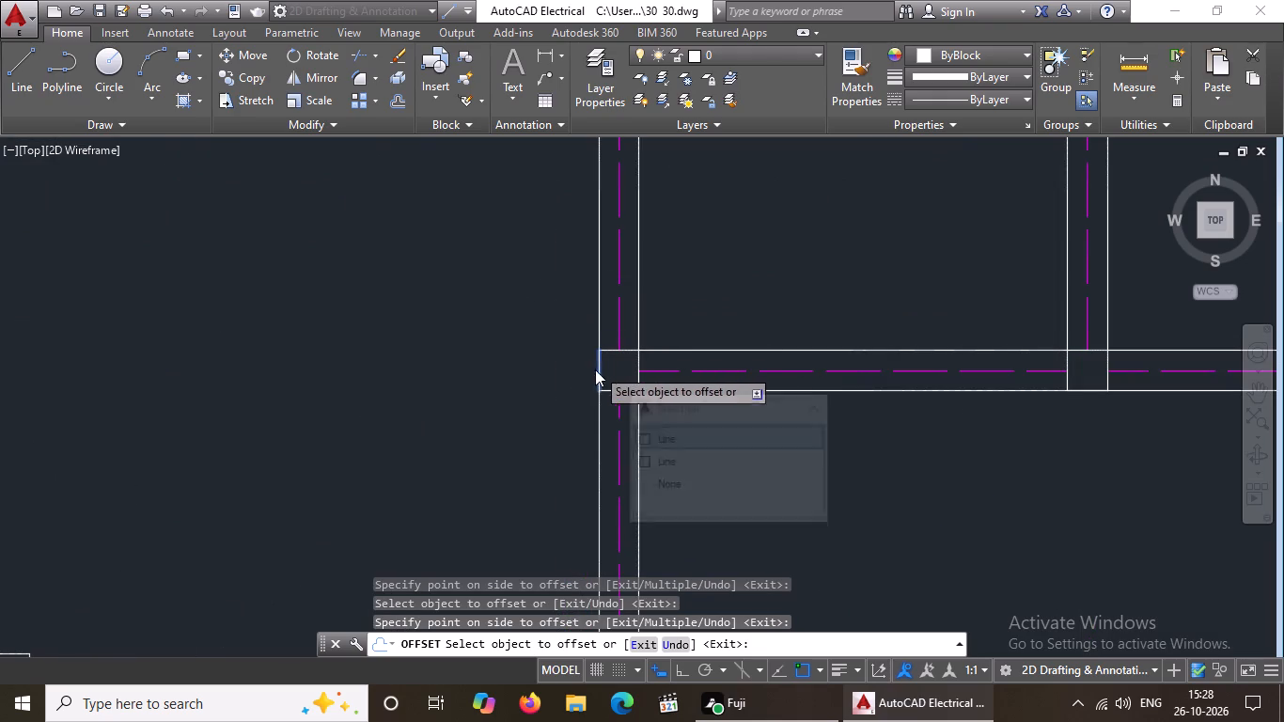
left_click_drag(511, 385, 521, 379)
left_click(575, 374)
left_click_drag(521, 385, 558, 387)
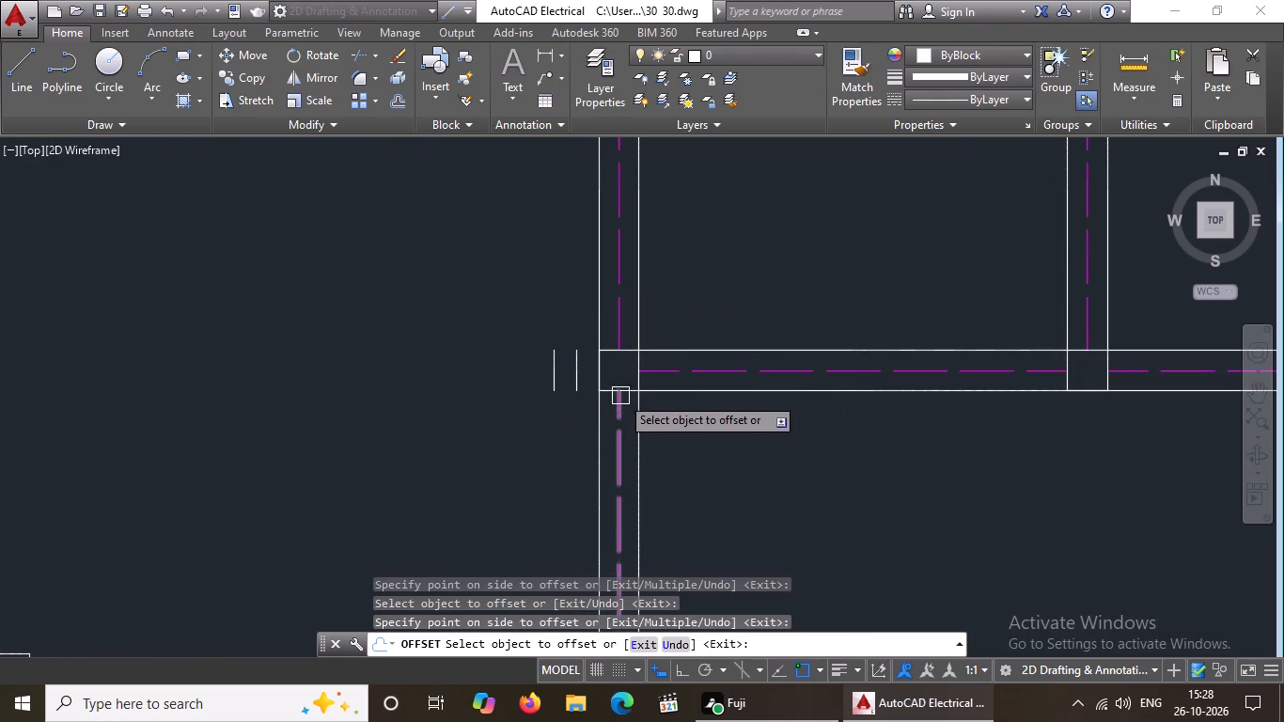
scroll(630, 390, "up", 3)
left_click(633, 387)
left_click(616, 441)
left_click(610, 478)
left_click_drag(590, 568, 590, 569)
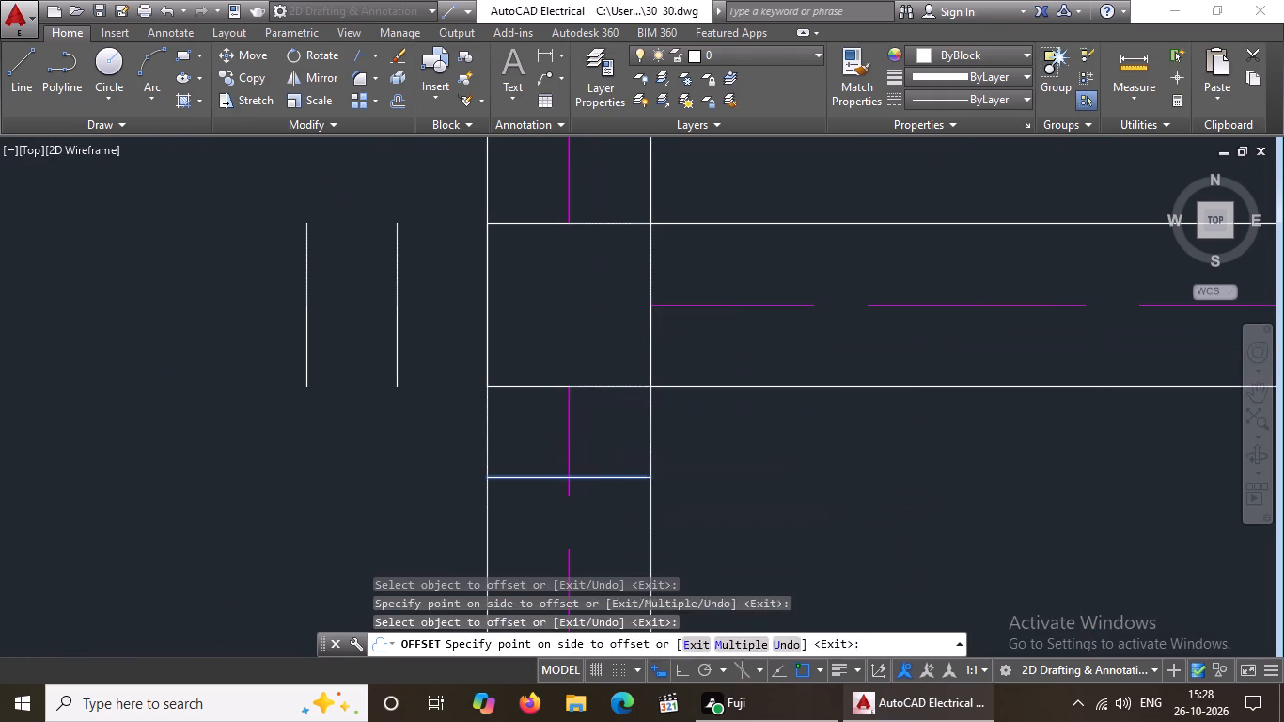
left_click_drag(590, 569, 598, 530)
Offset the east and north edges of the bath–bedroom cross wall's west-wall junction square outward twice each, at 5" spacing.
left_click(655, 349)
left_click(717, 351)
left_click_drag(735, 335, 759, 338)
left_click(867, 349)
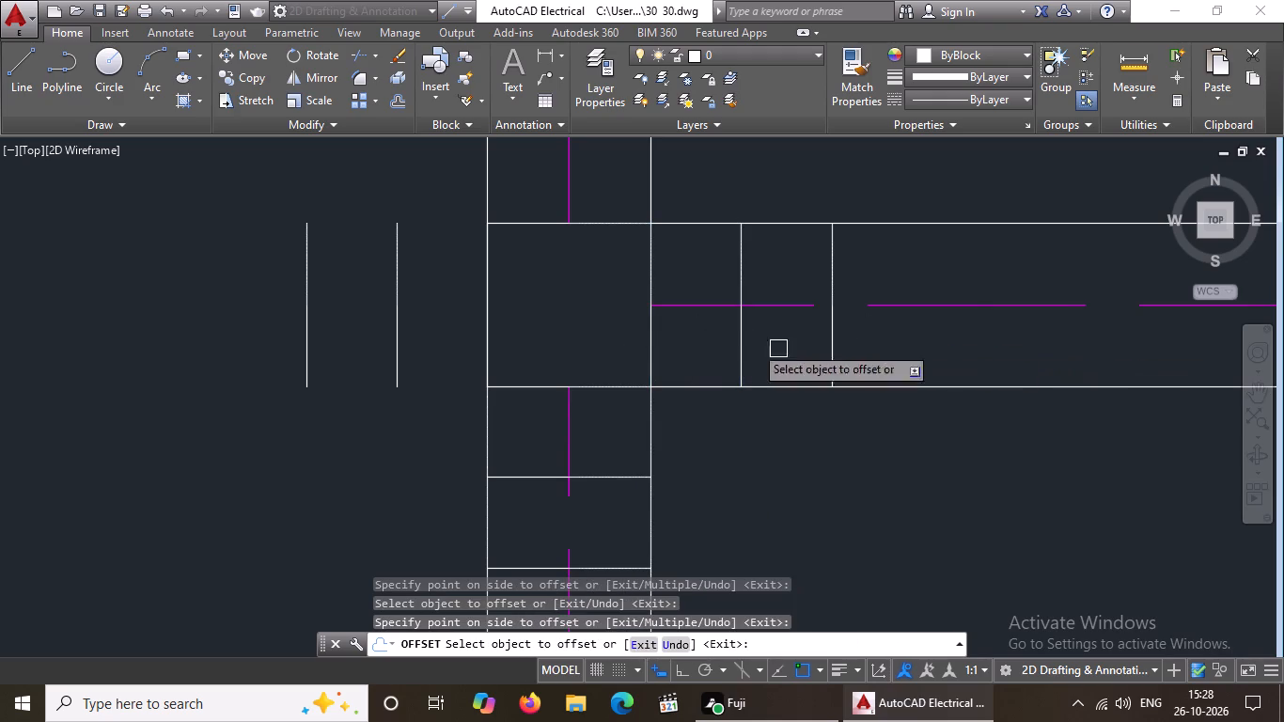
scroll(629, 224, "down", 5)
middle_click_drag(637, 213, 631, 414)
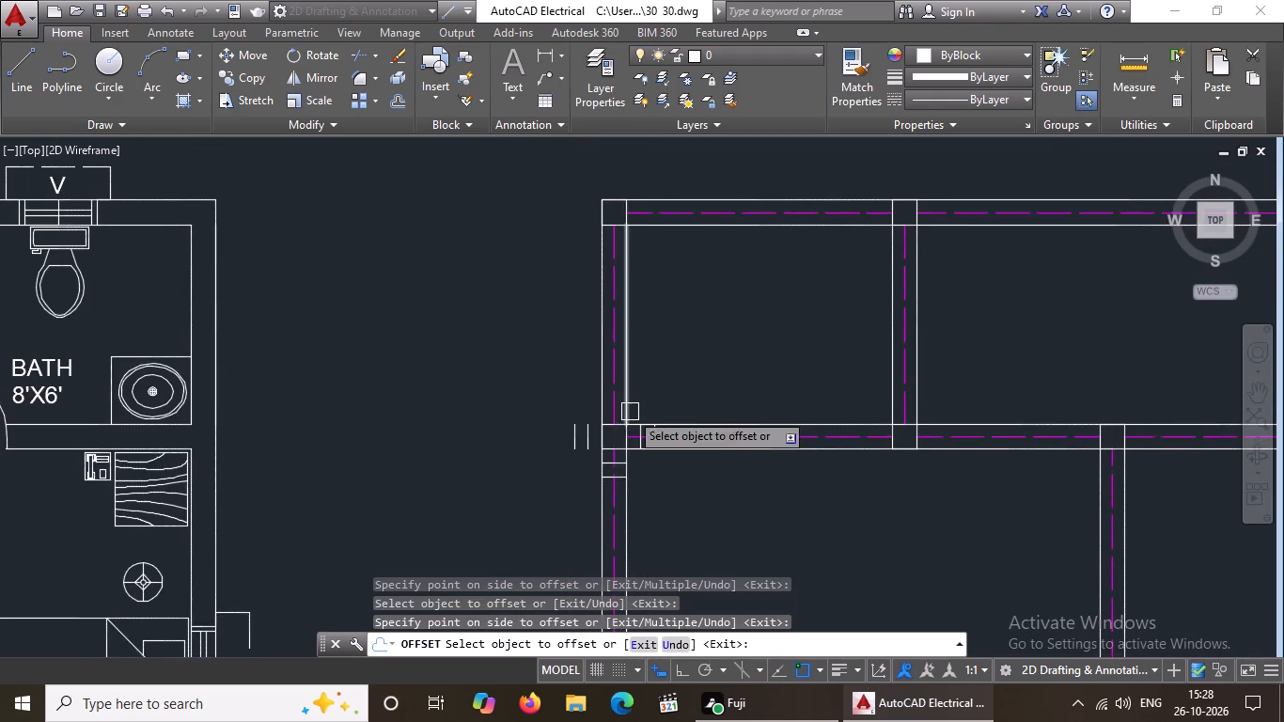
scroll(595, 426, "up", 3)
left_click_drag(680, 424, 687, 393)
left_click(695, 371)
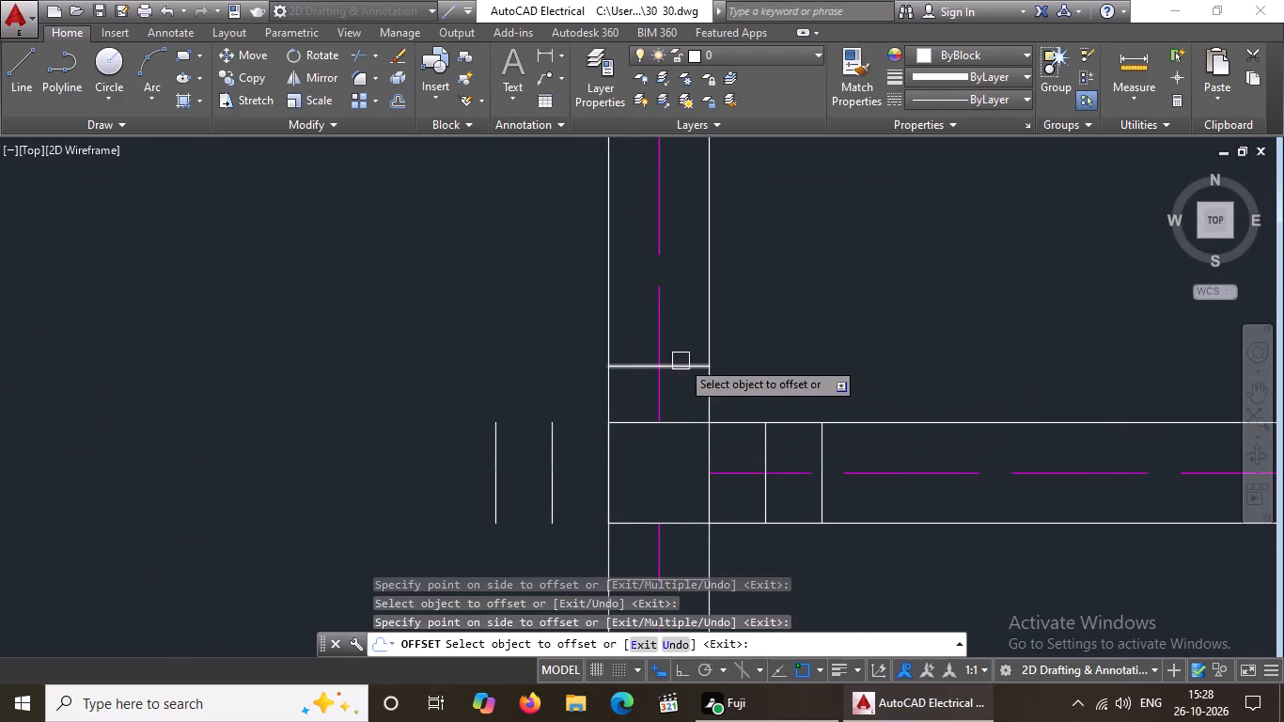
left_click(681, 360)
left_click(681, 295)
Offset the south and north edges of the square where the west bath's inner wall meets the bath–bedroom cross wall outward twice each, at 5" spacing.
scroll(681, 289, "down", 3)
scroll(1013, 316, "up", 2)
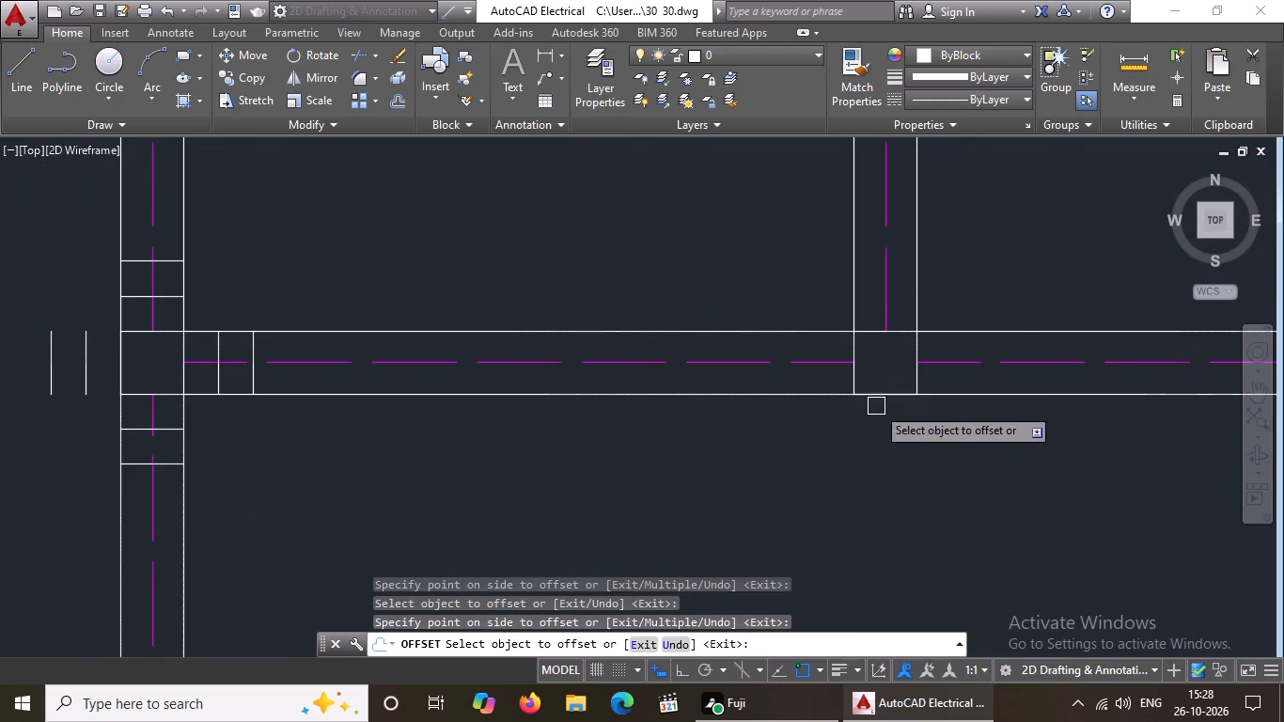
left_click(880, 396)
left_click(878, 464)
left_click(880, 431)
left_click_drag(889, 477, 891, 465)
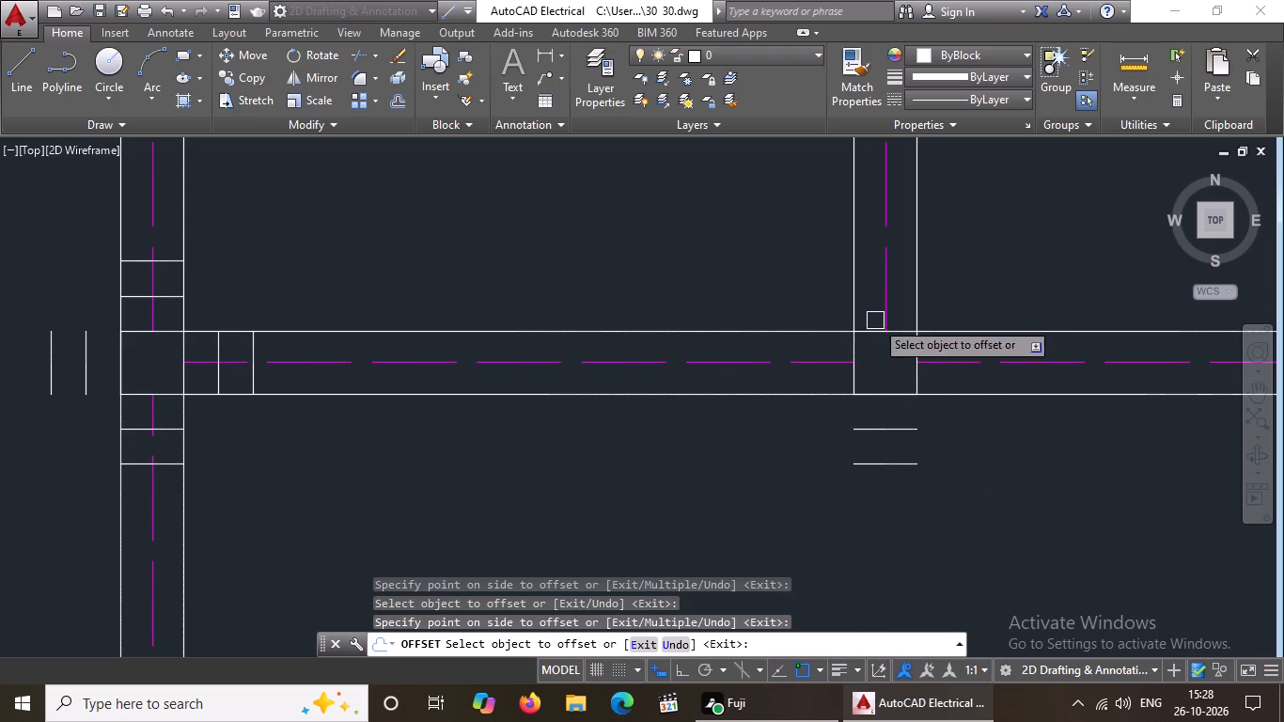
left_click(872, 331)
left_click(865, 284)
left_click_drag(860, 297, 862, 287)
left_click_drag(863, 263, 866, 372)
Offset the west and east edges of the west bath inner wall's junction square on the cross wall outward twice each, at 5" spacing.
left_click(855, 374)
left_click(820, 384)
left_click_drag(821, 380, 809, 383)
left_click_drag(771, 384, 772, 385)
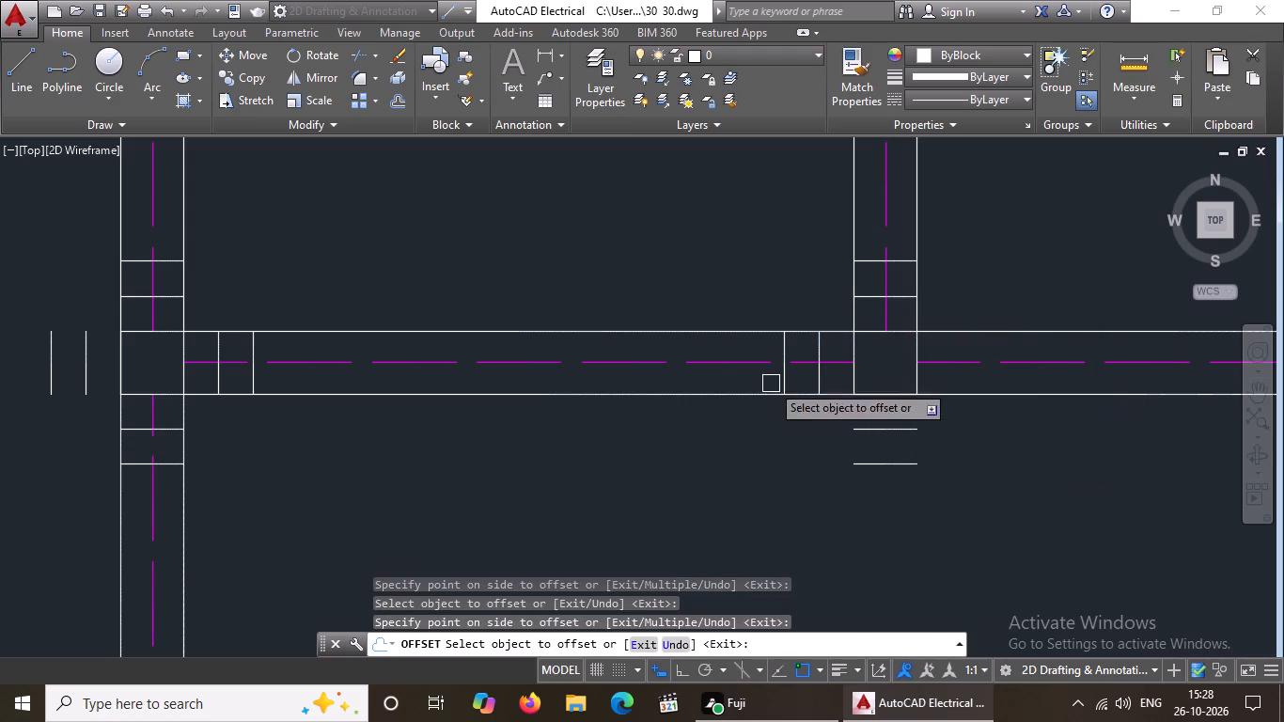
left_click_drag(772, 385, 791, 383)
left_click_drag(921, 382, 936, 377)
left_click(955, 373)
left_click(948, 380)
left_click(973, 377)
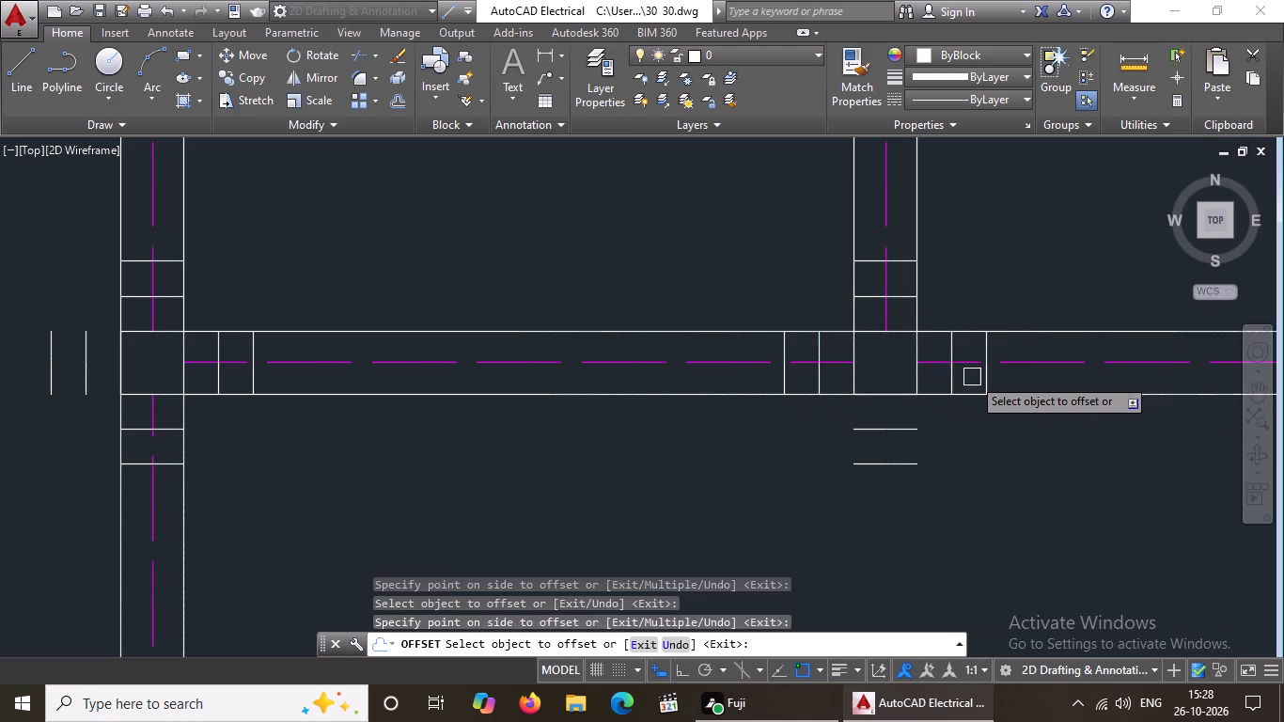
Offset the north and west edges of the centreline plan's north-west corner square outward twice each, at 5" spacing.
scroll(950, 375, "down", 3)
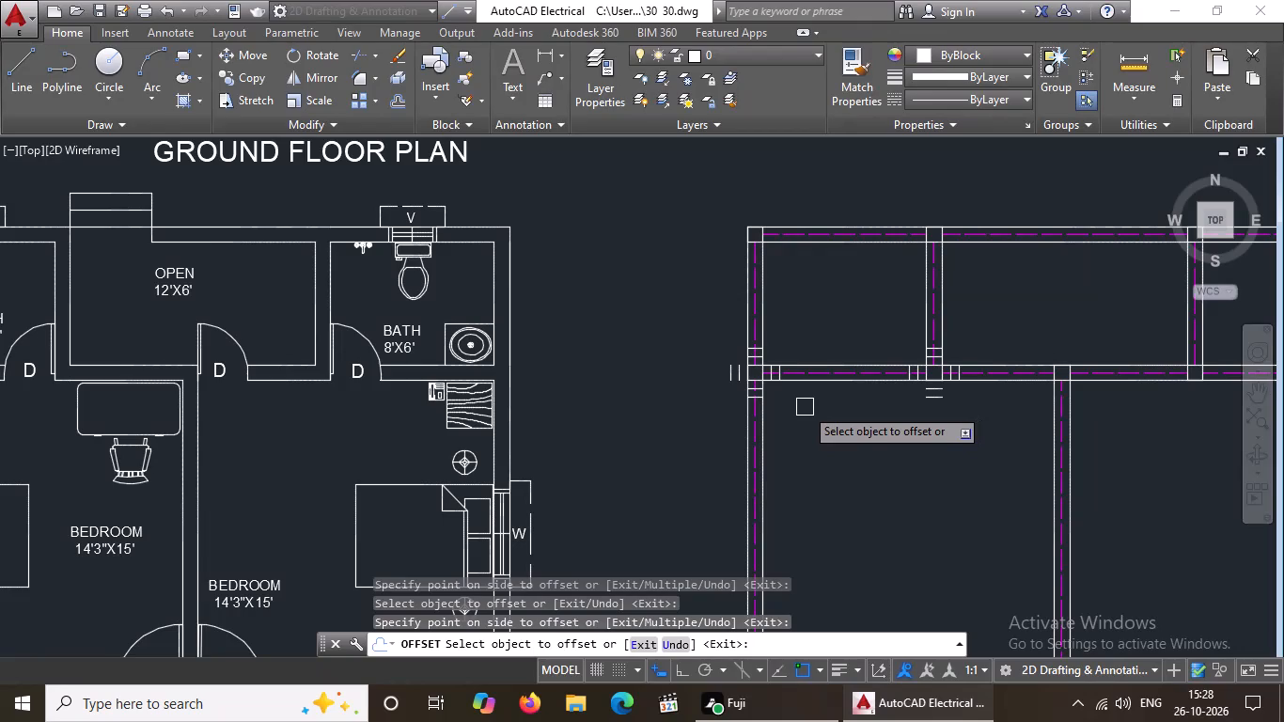
scroll(764, 216, "up", 3)
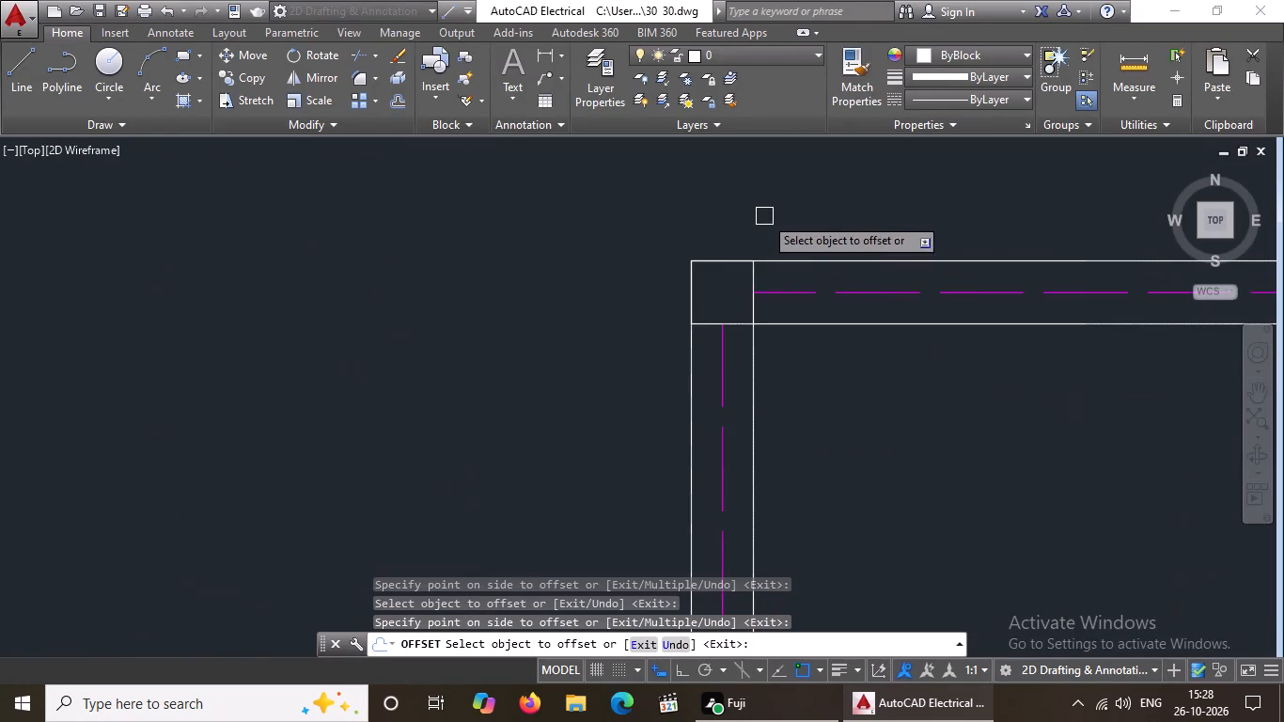
left_click_drag(735, 257, 735, 246)
left_click(738, 227)
left_click_drag(738, 227, 742, 211)
left_click(749, 190)
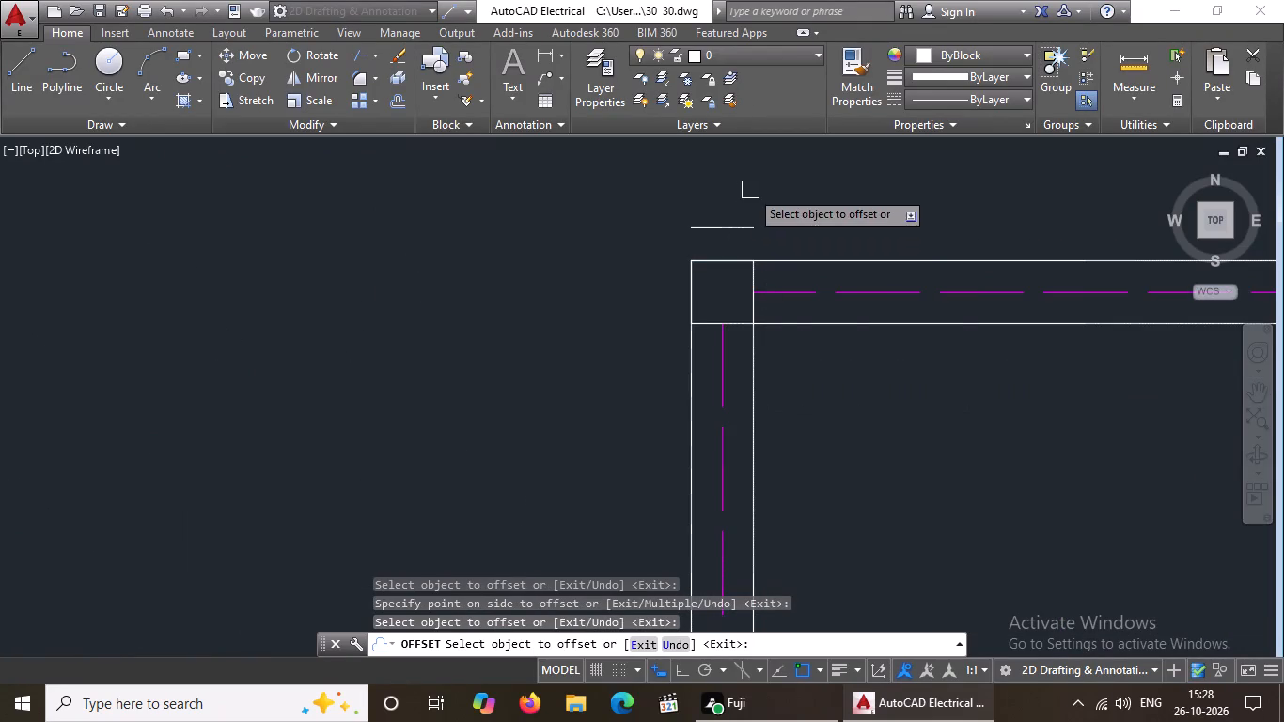
left_click(736, 228)
left_click_drag(743, 211, 751, 196)
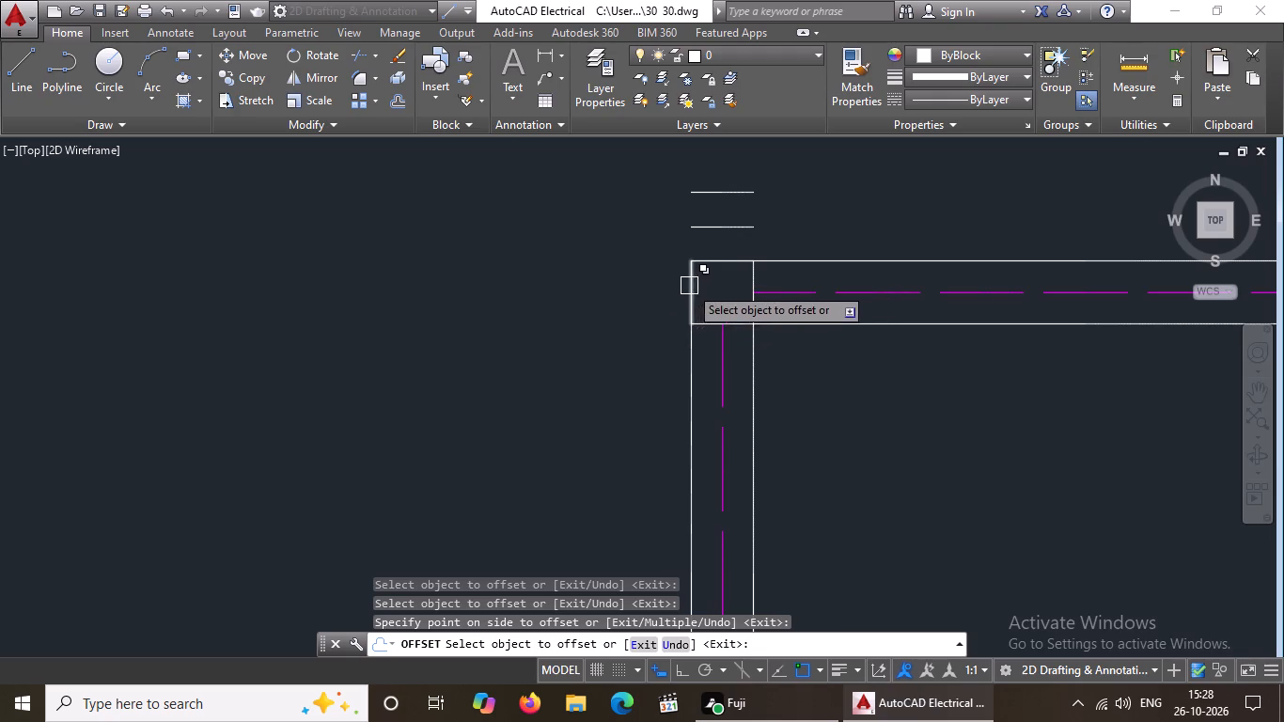
left_click(689, 286)
left_click(618, 314)
left_click(654, 287)
left_click(611, 315)
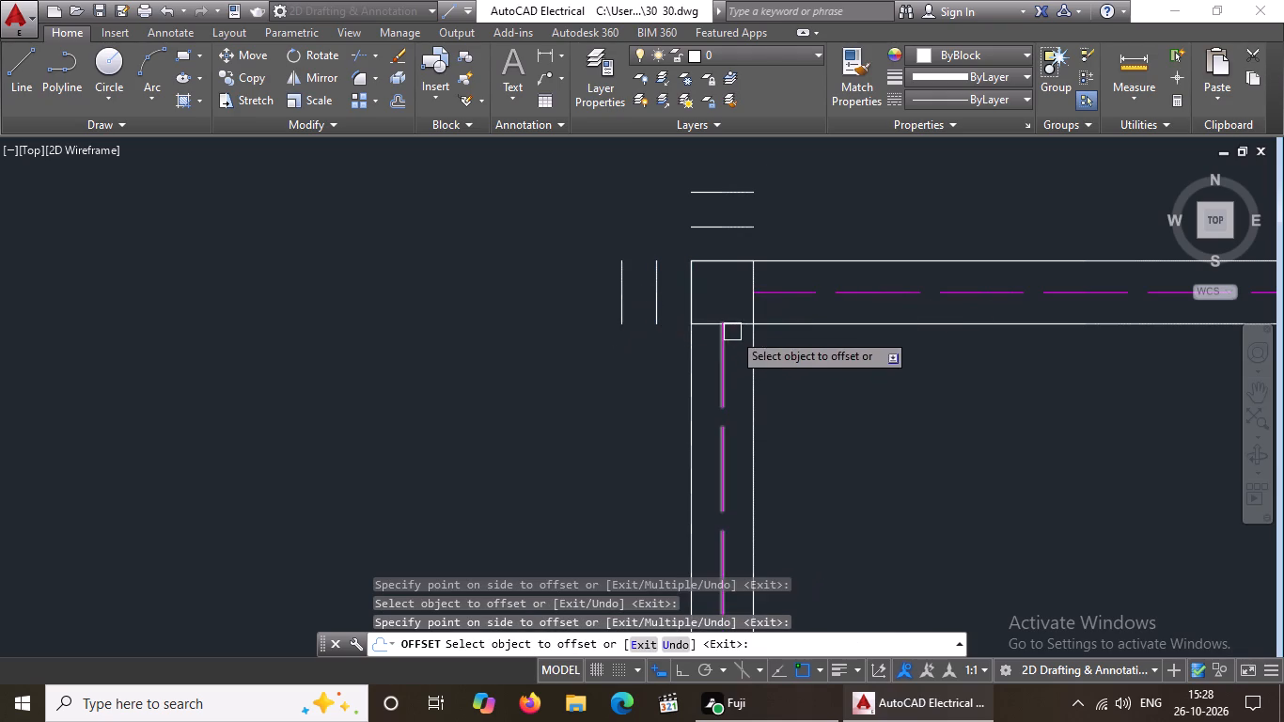
Offset the south and east edges of the north-west corner square outward twice each, at 5" spacing.
scroll(732, 332, "up", 1)
left_click(743, 320)
left_click(740, 375)
left_click(740, 375)
left_click(740, 426)
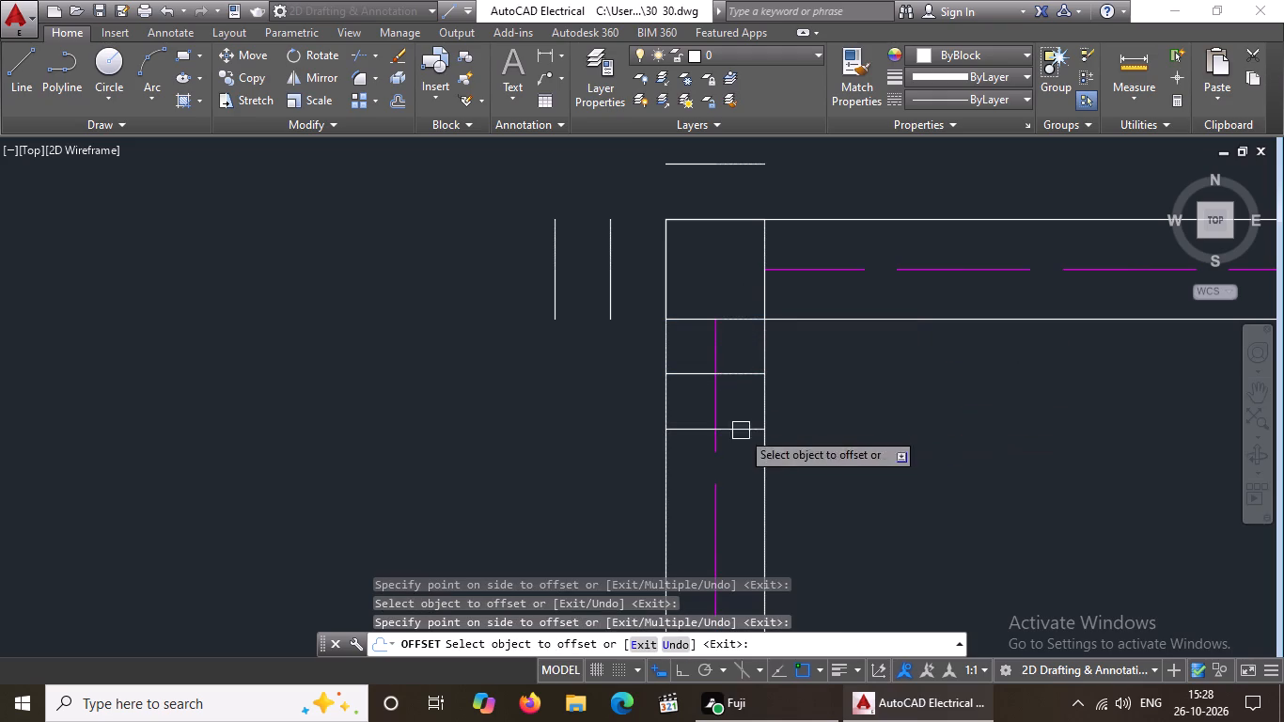
left_click(771, 294)
left_click(795, 290)
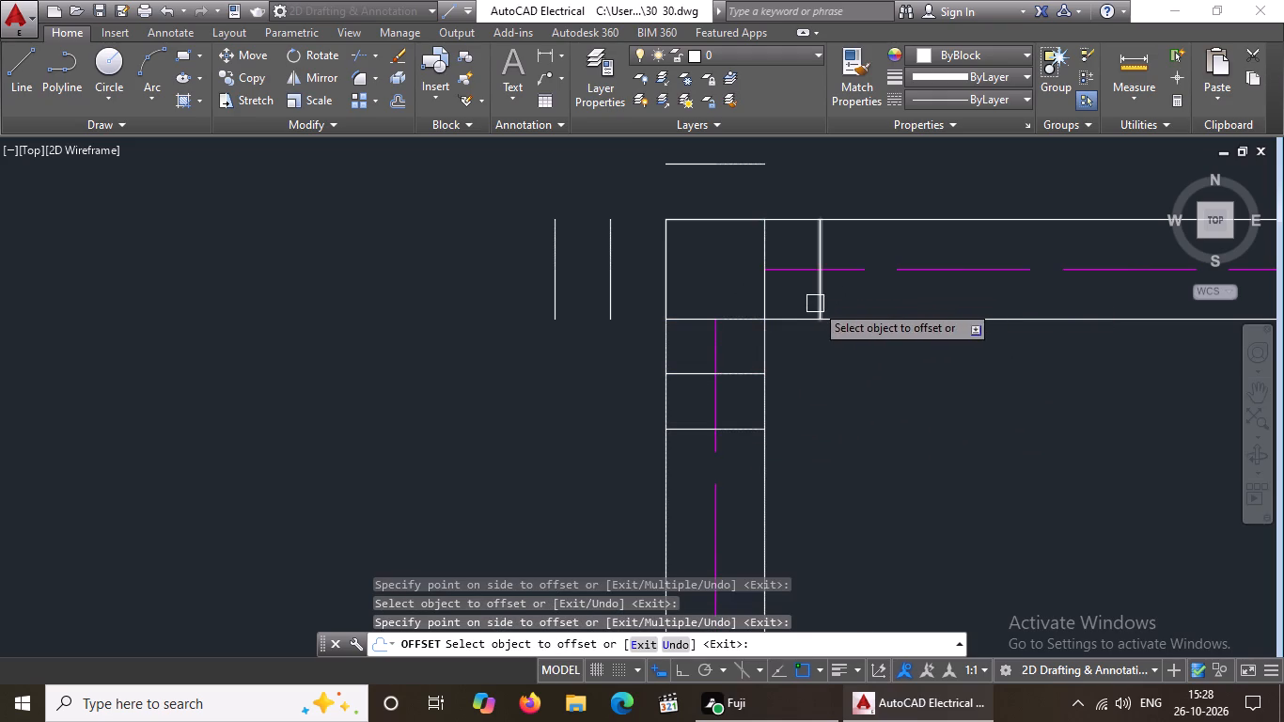
left_click(816, 304)
left_click(836, 290)
Offset the north and west edges of the west bath inner wall's junction square on the north wall outward twice each, at 5" spacing.
scroll(836, 291, "down", 3)
scroll(1099, 275, "up", 2)
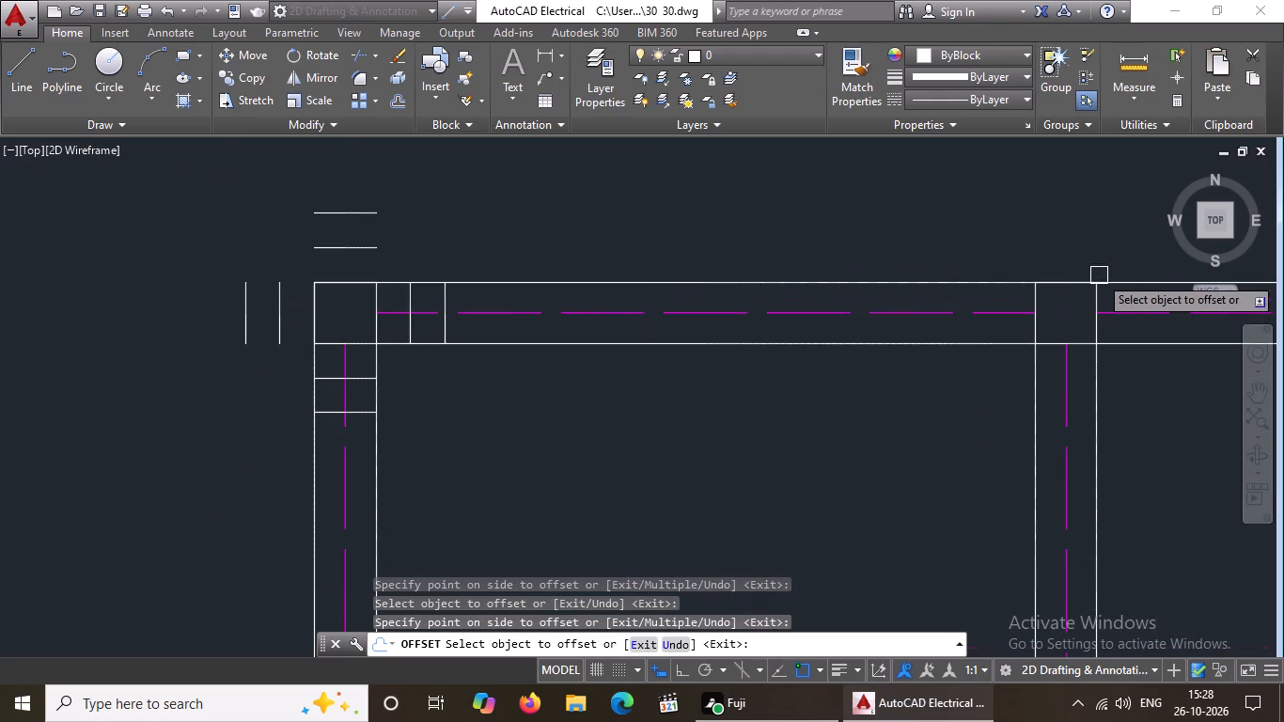
left_click_drag(1065, 282, 1067, 274)
left_click(1071, 257)
left_click(1072, 245)
left_click(1074, 233)
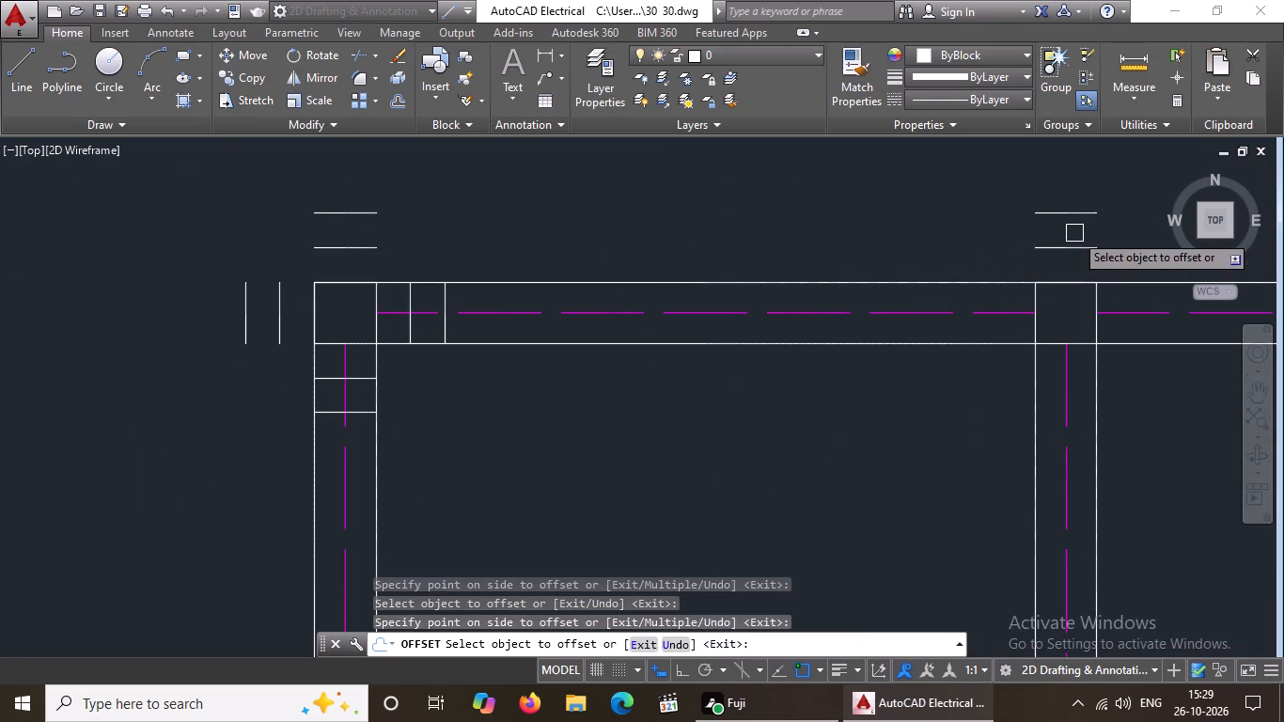
left_click(1038, 326)
left_click(972, 331)
left_click(998, 320)
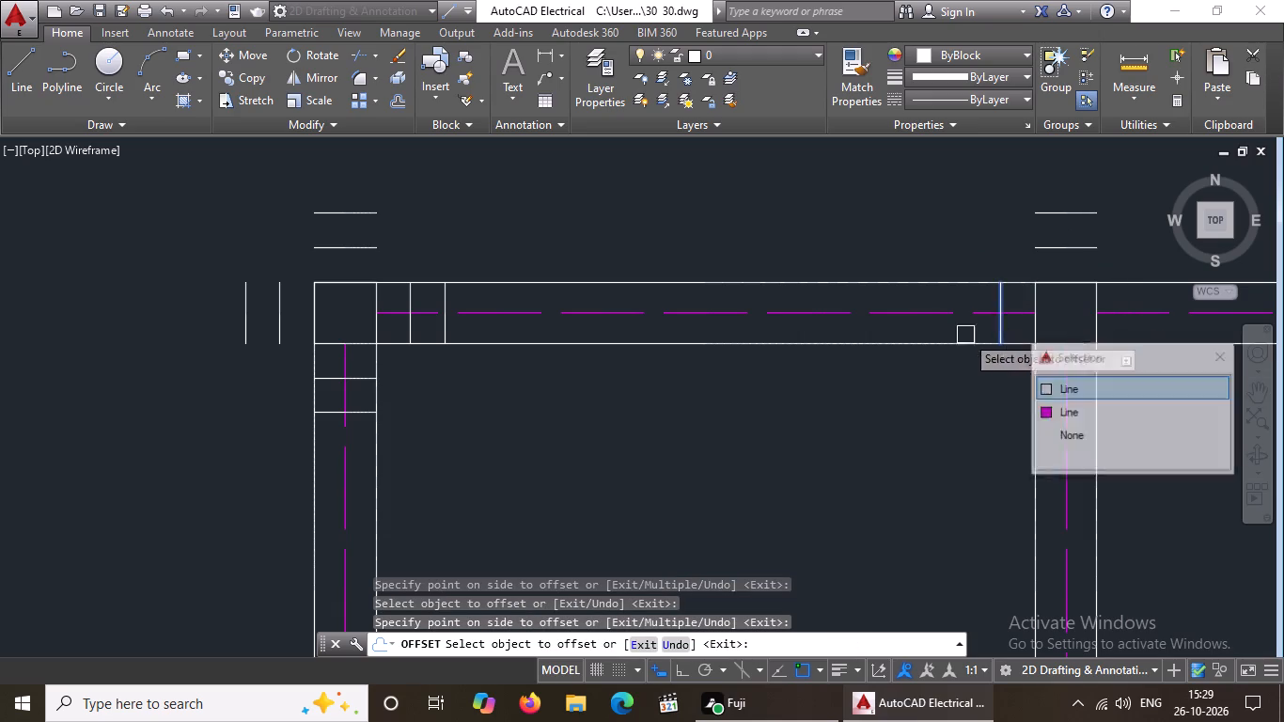
left_click(931, 345)
Offset the south and east edges of the west bath inner wall's junction square on the north wall outward twice each, at 5" spacing.
scroll(1041, 340, "up", 3)
left_click(1039, 352)
left_click(1039, 440)
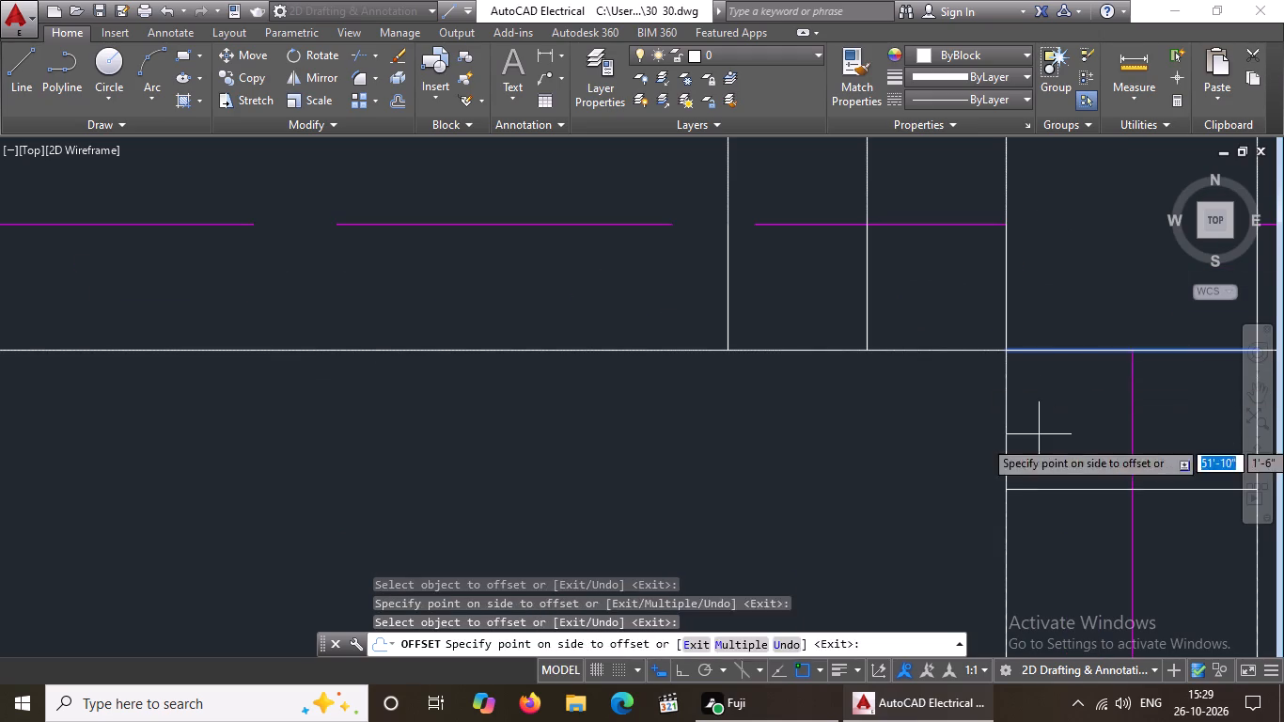
left_click_drag(1035, 492, 1036, 502)
left_click(1029, 527)
scroll(1032, 512, "down", 5)
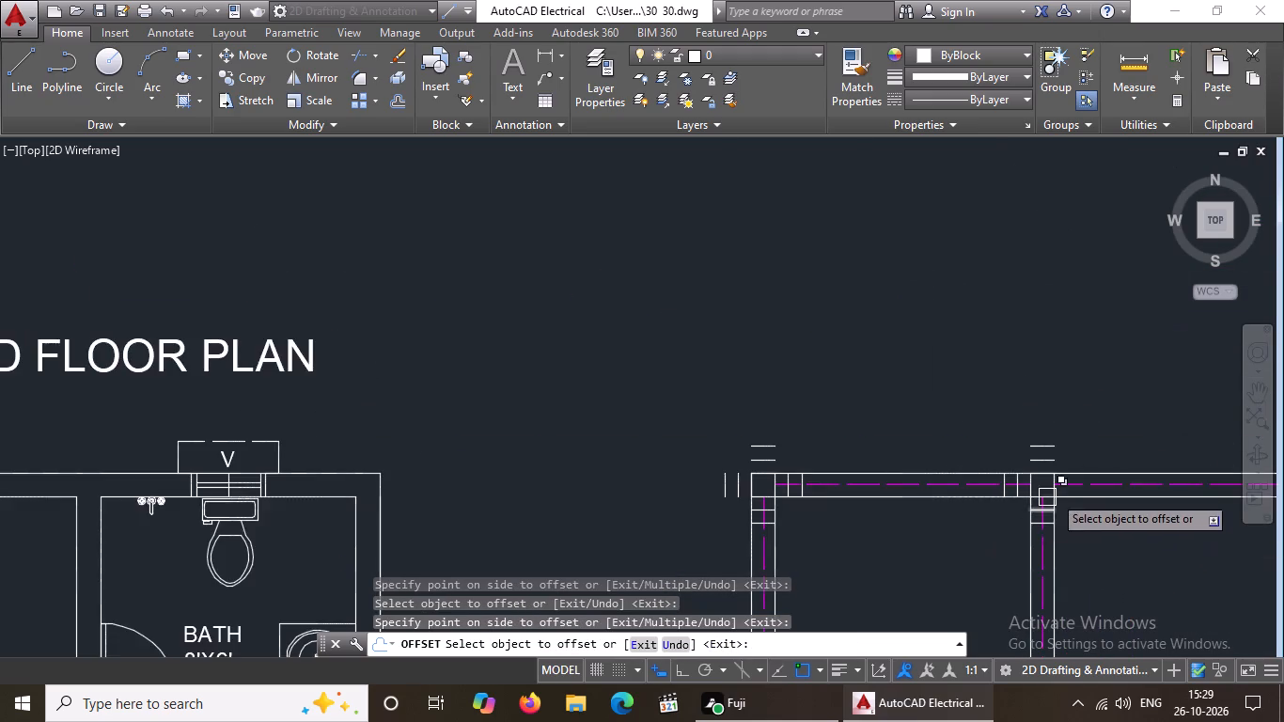
scroll(1105, 472, "up", 2)
scroll(973, 526, "up", 2)
left_click_drag(963, 525, 977, 516)
left_click(1029, 499)
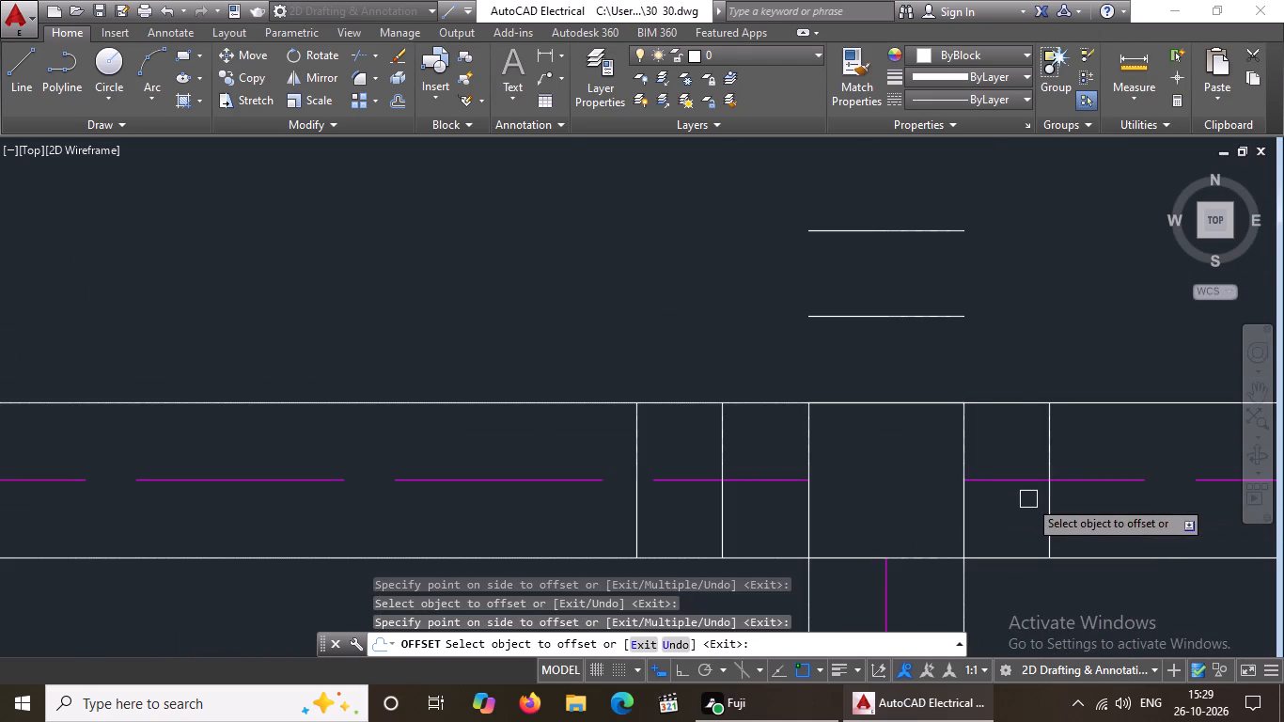
left_click_drag(1043, 497, 1053, 496)
left_click(1097, 492)
Offset the north and east edges of the square where the east bath's inner wall meets the north wall outward twice each, at 5" spacing.
scroll(1067, 493, "down", 6)
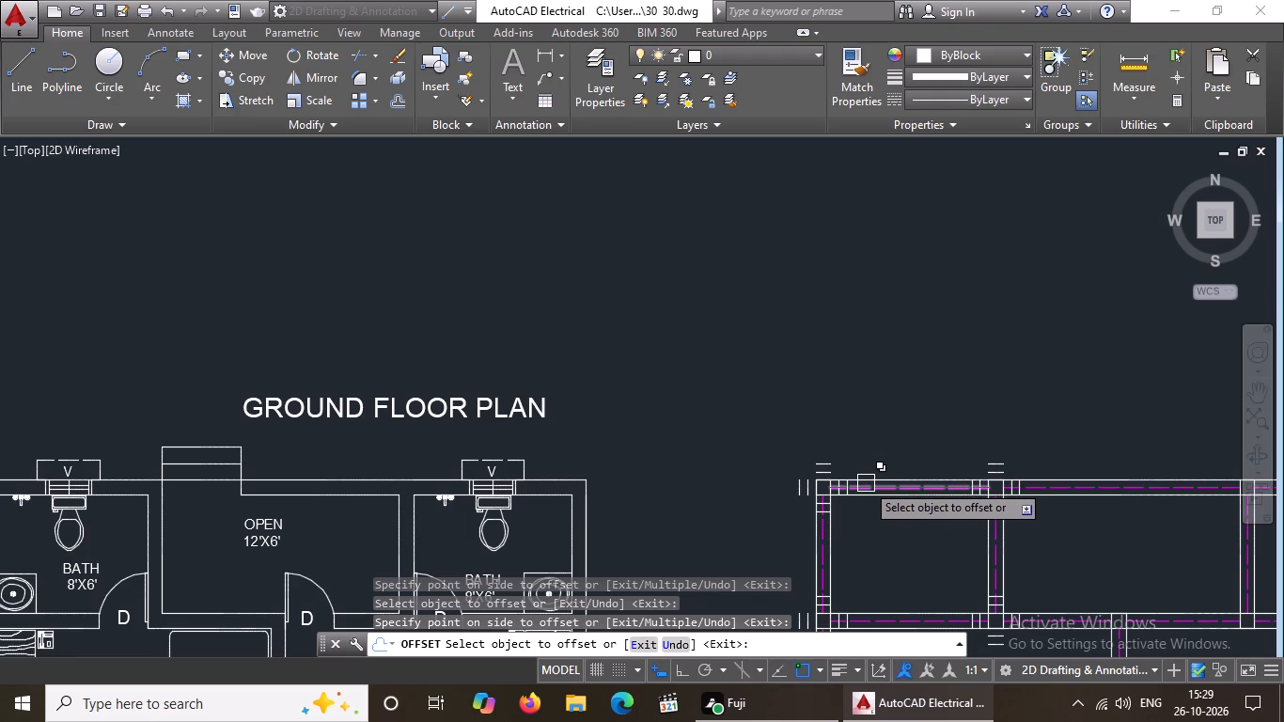
scroll(1011, 481, "down", 3)
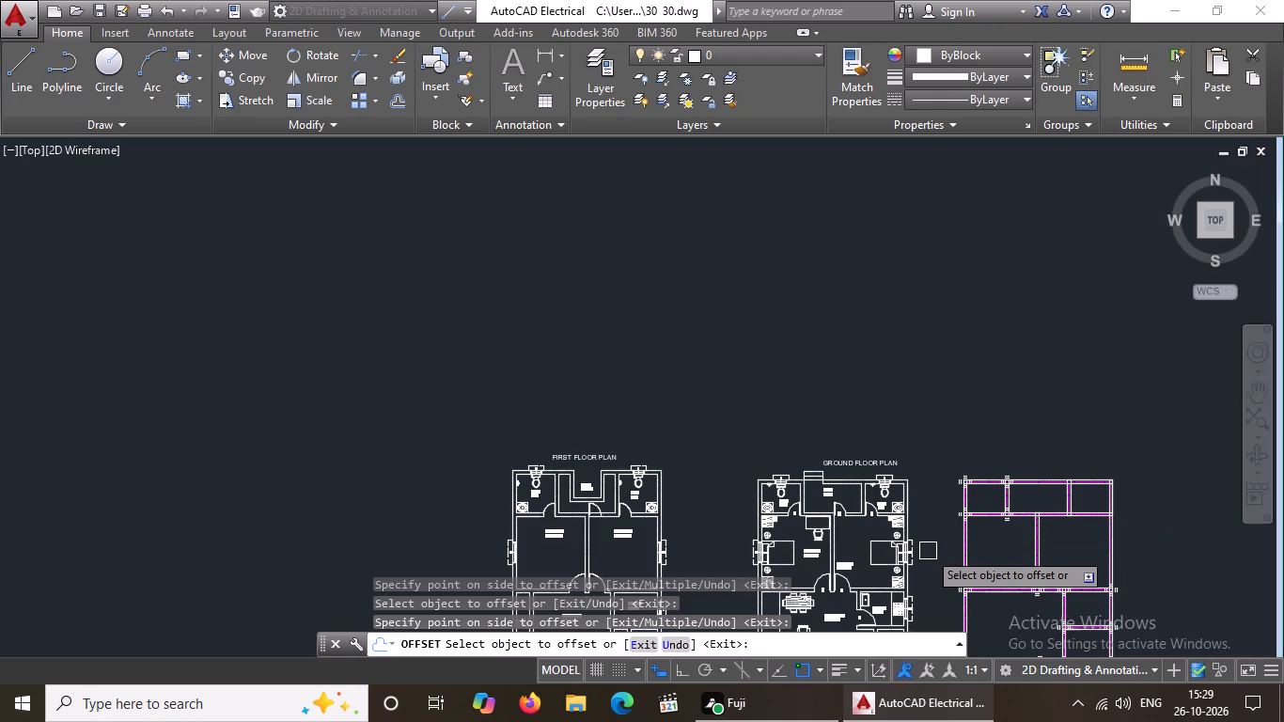
scroll(1086, 487, "up", 2)
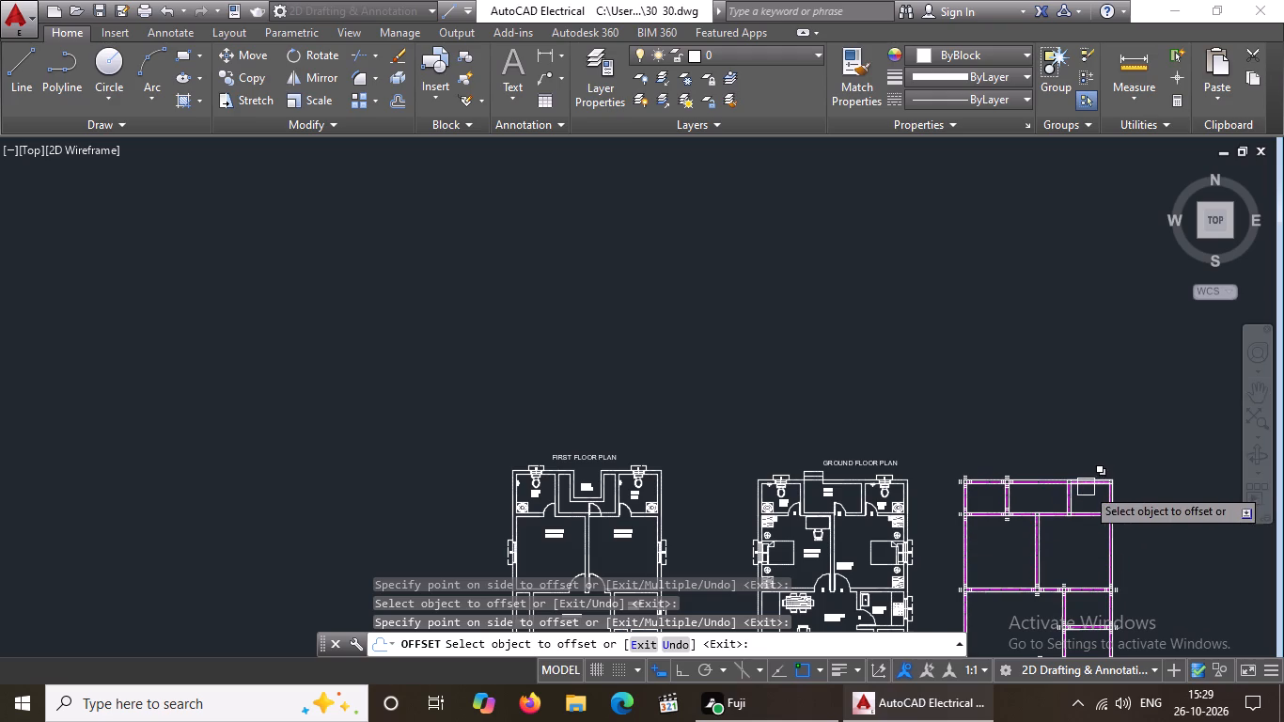
scroll(1086, 487, "up", 4)
left_click(912, 437)
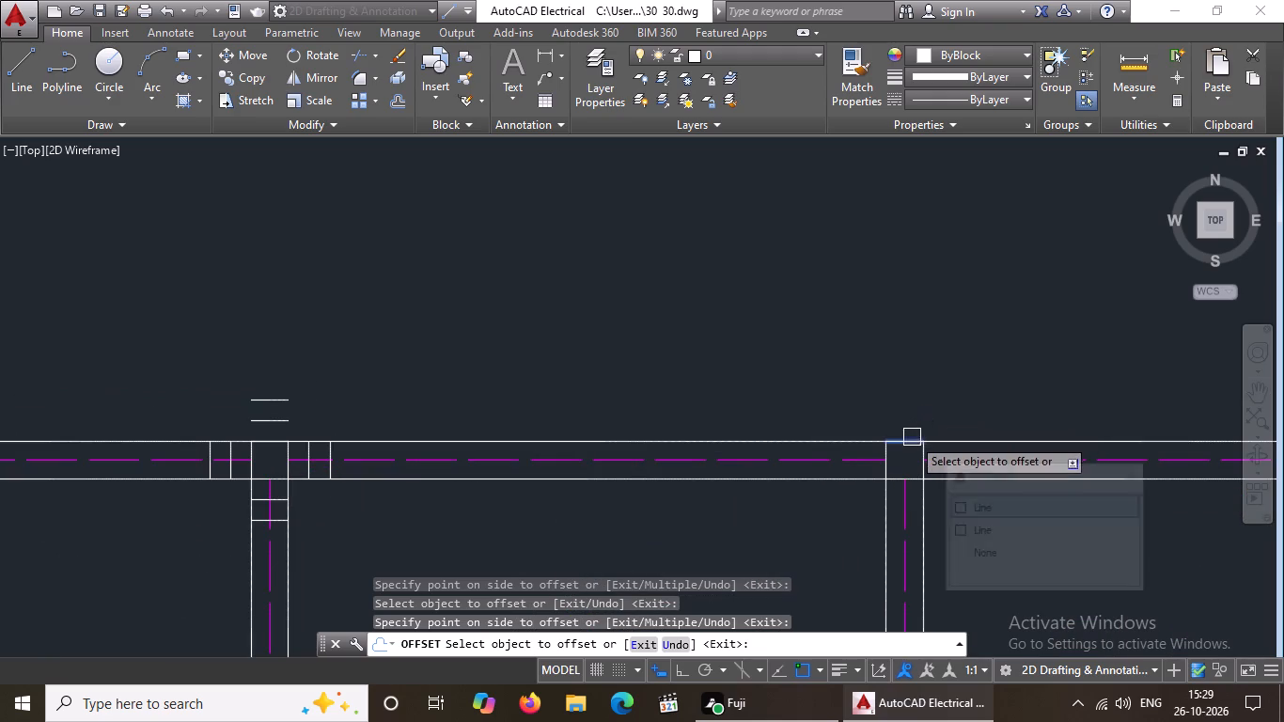
left_click(915, 404)
left_click_drag(905, 419, 905, 409)
left_click(912, 382)
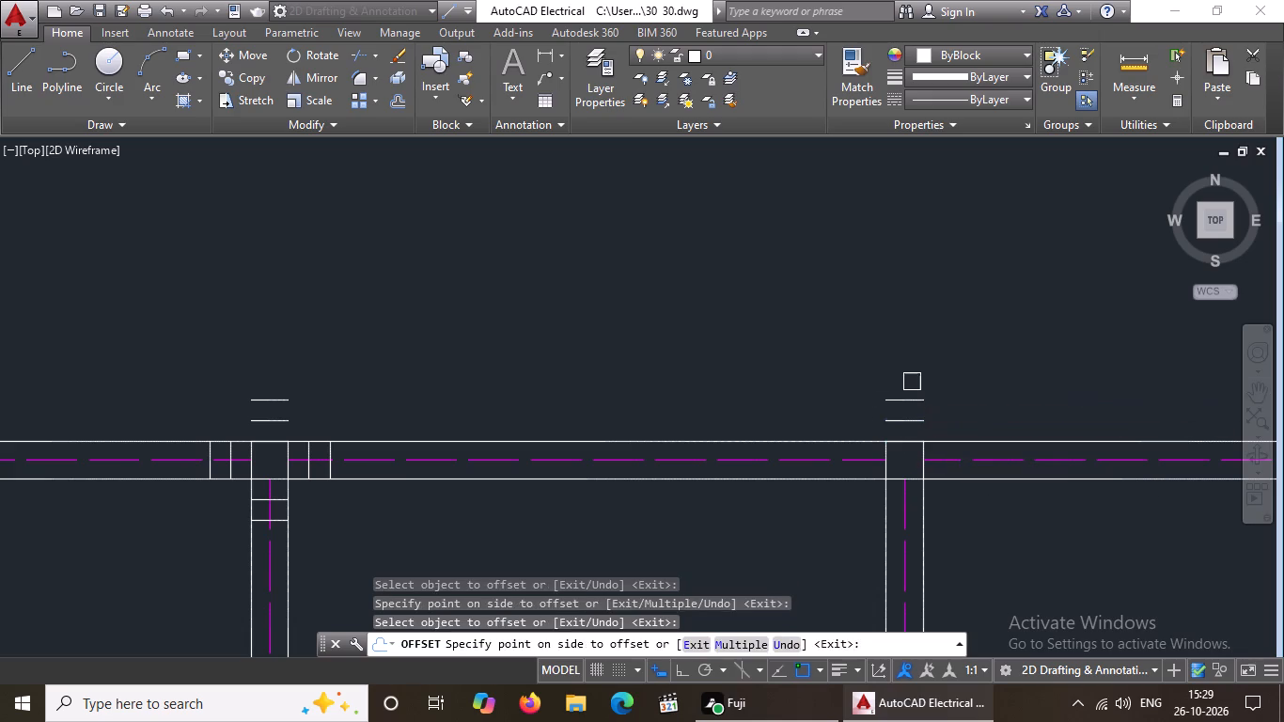
scroll(926, 479, "up", 2)
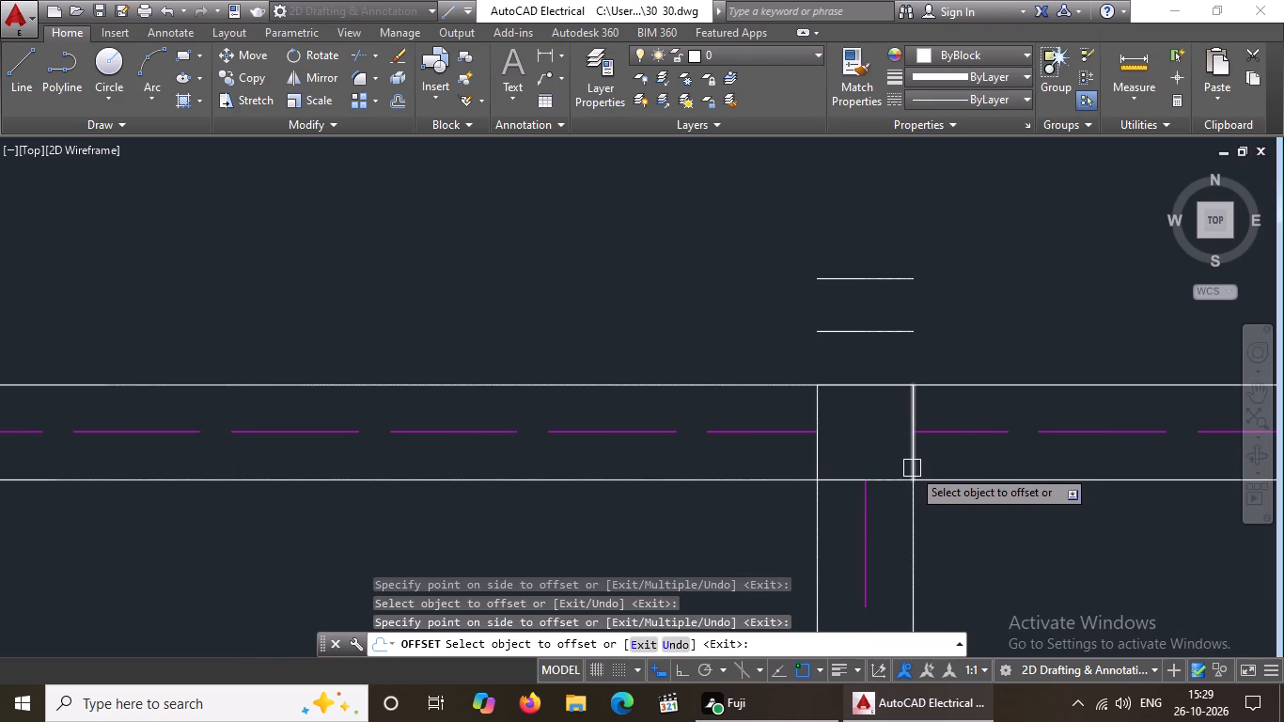
left_click_drag(918, 464, 930, 463)
left_click(1106, 480)
left_click_drag(966, 444, 1021, 457)
left_click(1070, 464)
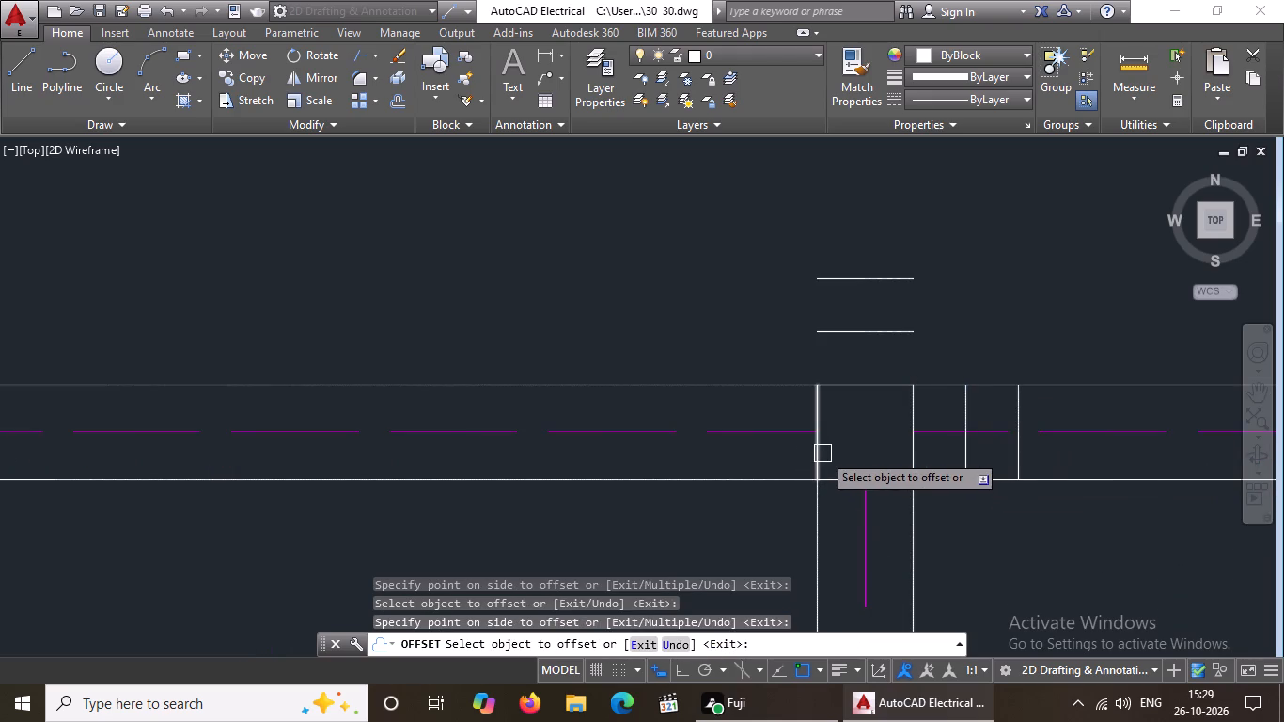
Offset the west and south edges of the east bath inner wall's junction square on the north wall outward twice each, at 5" spacing.
left_click(821, 453)
left_click(710, 463)
left_click(761, 455)
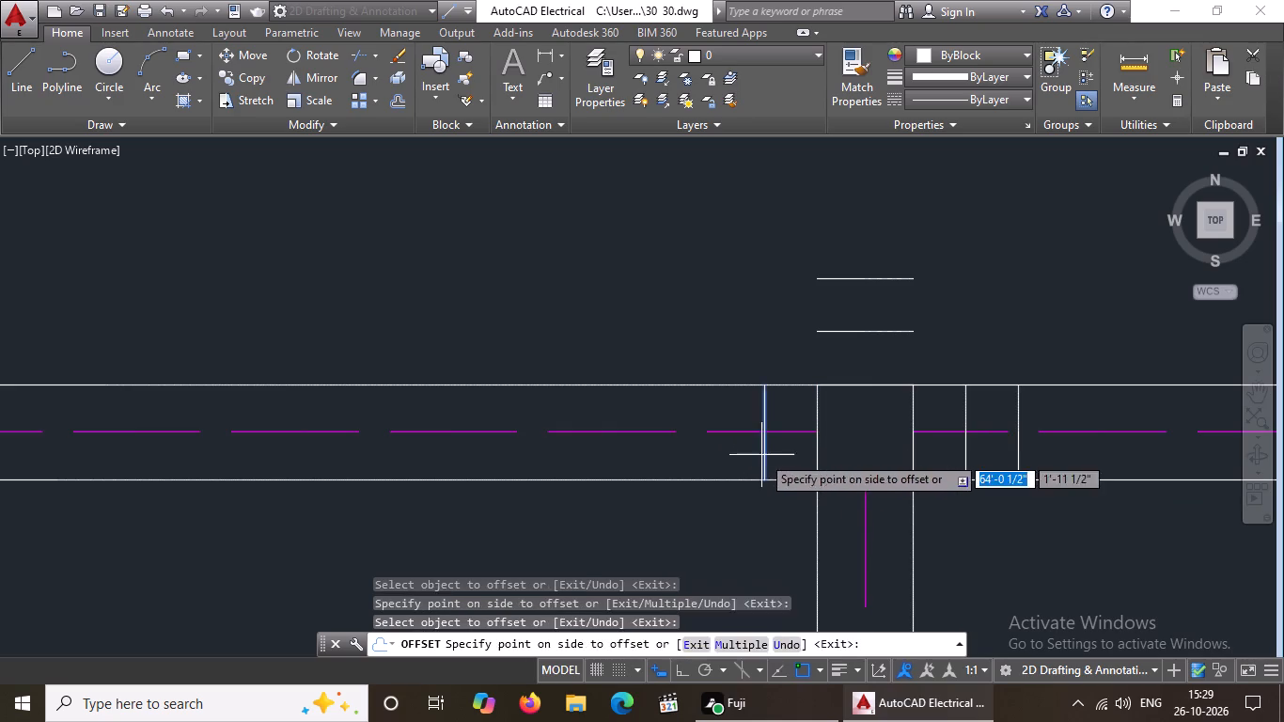
left_click(729, 456)
left_click(842, 479)
left_click(832, 537)
left_click(833, 530)
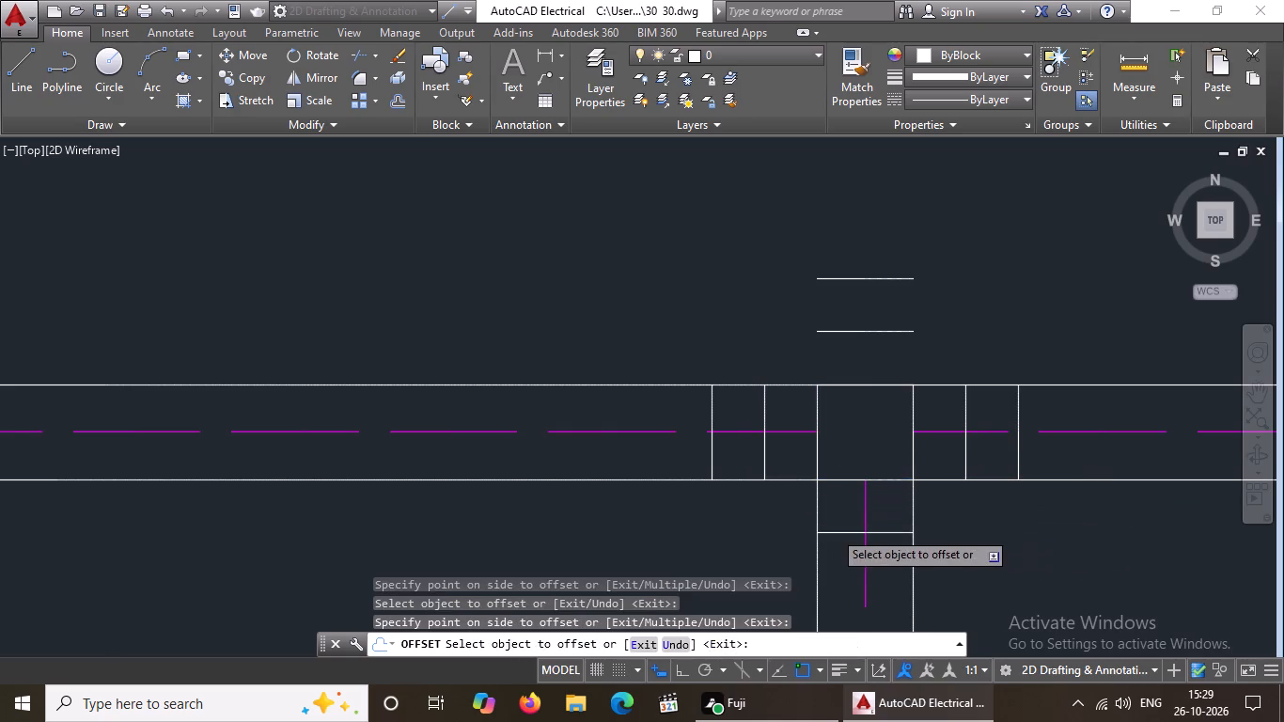
left_click(822, 583)
Offset the north and east edges of the centreline plan's north-east corner square outward twice each, at 5" spacing.
scroll(845, 557, "down", 5)
scroll(963, 565, "up", 2)
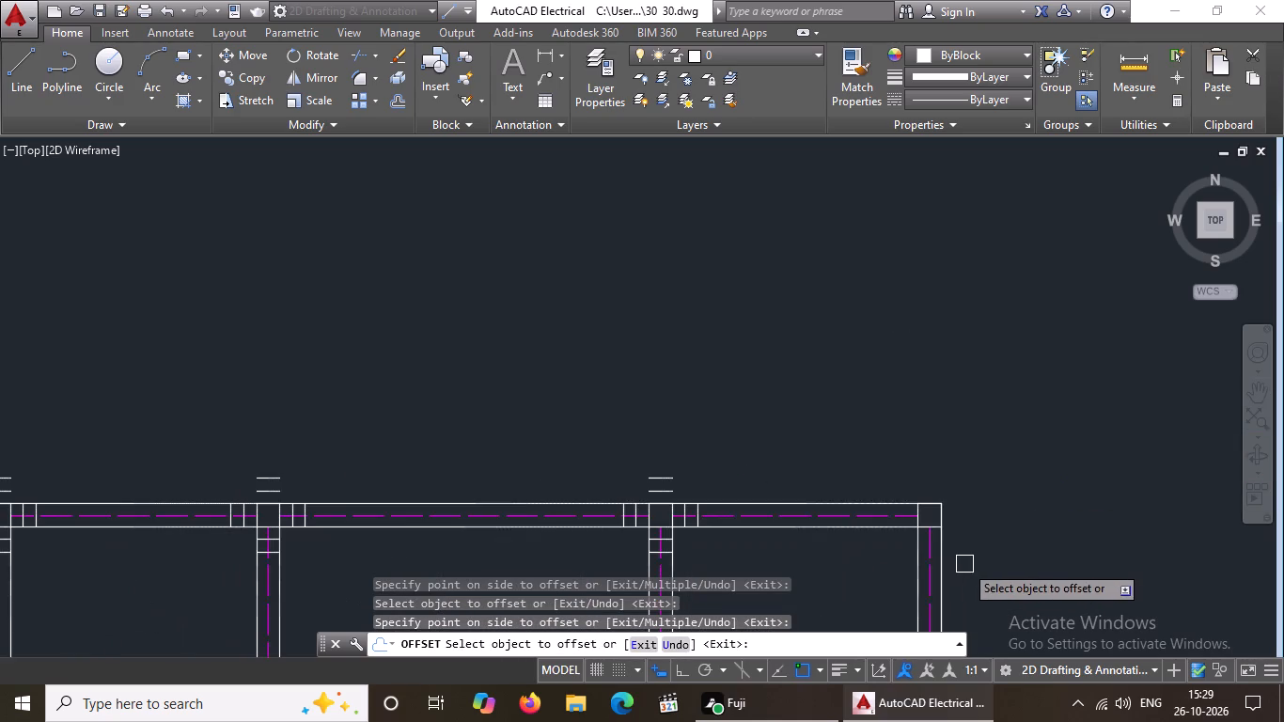
scroll(934, 544, "up", 3)
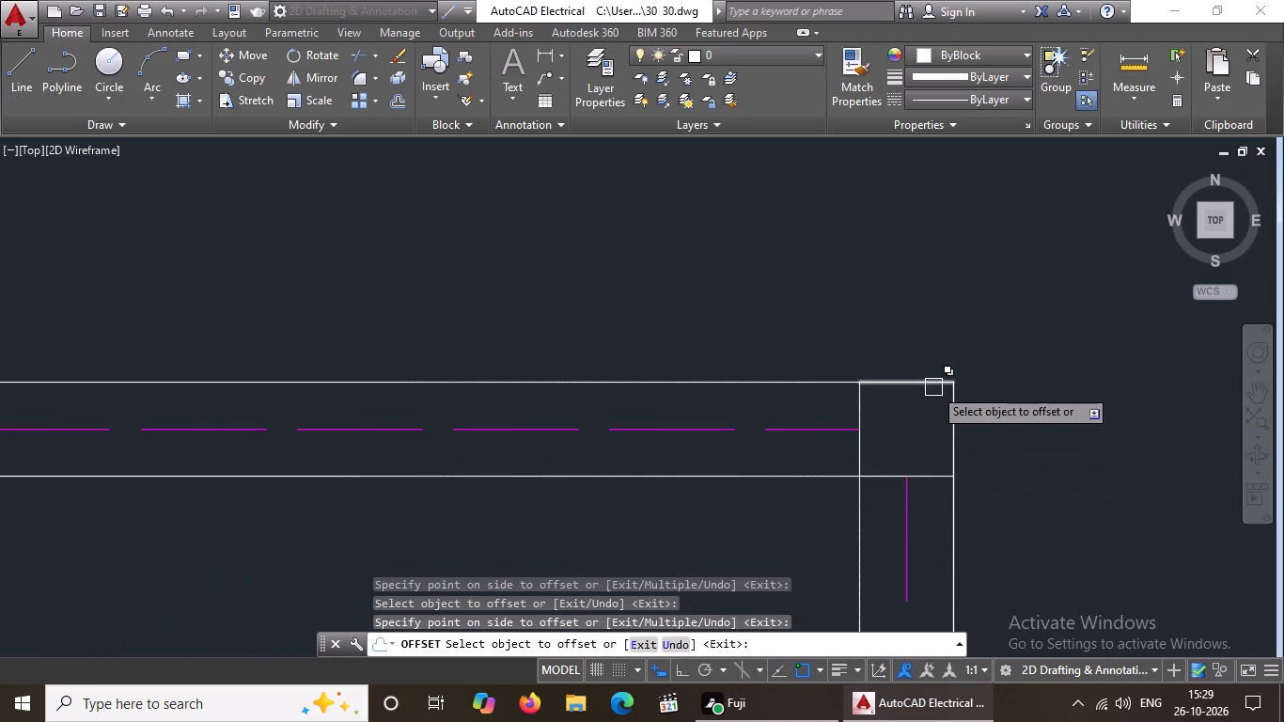
left_click_drag(933, 387, 945, 363)
left_click(952, 341)
left_click_drag(941, 332, 959, 312)
left_click(974, 294)
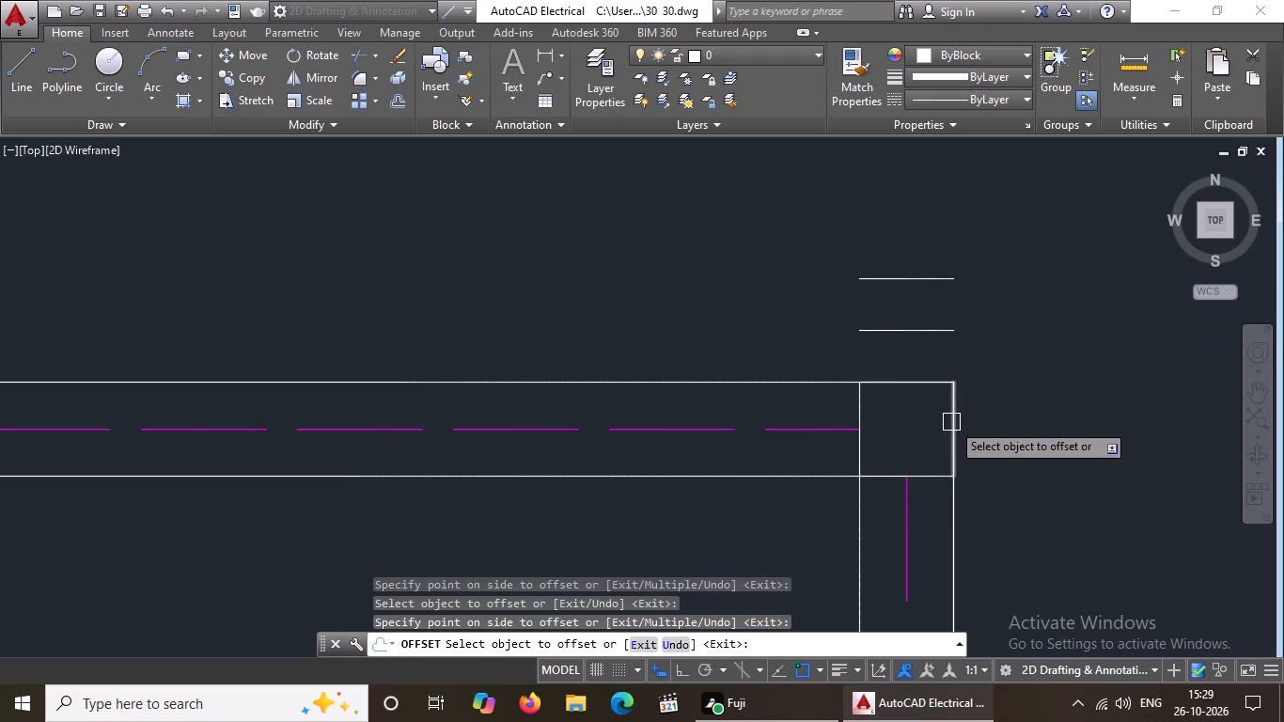
left_click_drag(952, 419, 985, 416)
left_click(1090, 412)
left_click_drag(996, 438, 1036, 424)
left_click_drag(1006, 439, 1066, 416)
left_click_drag(1158, 384, 1126, 416)
Offset the south and west edges of the north-east corner square outward twice each, at 5" spacing.
left_click_drag(929, 474, 929, 602)
left_click(929, 602)
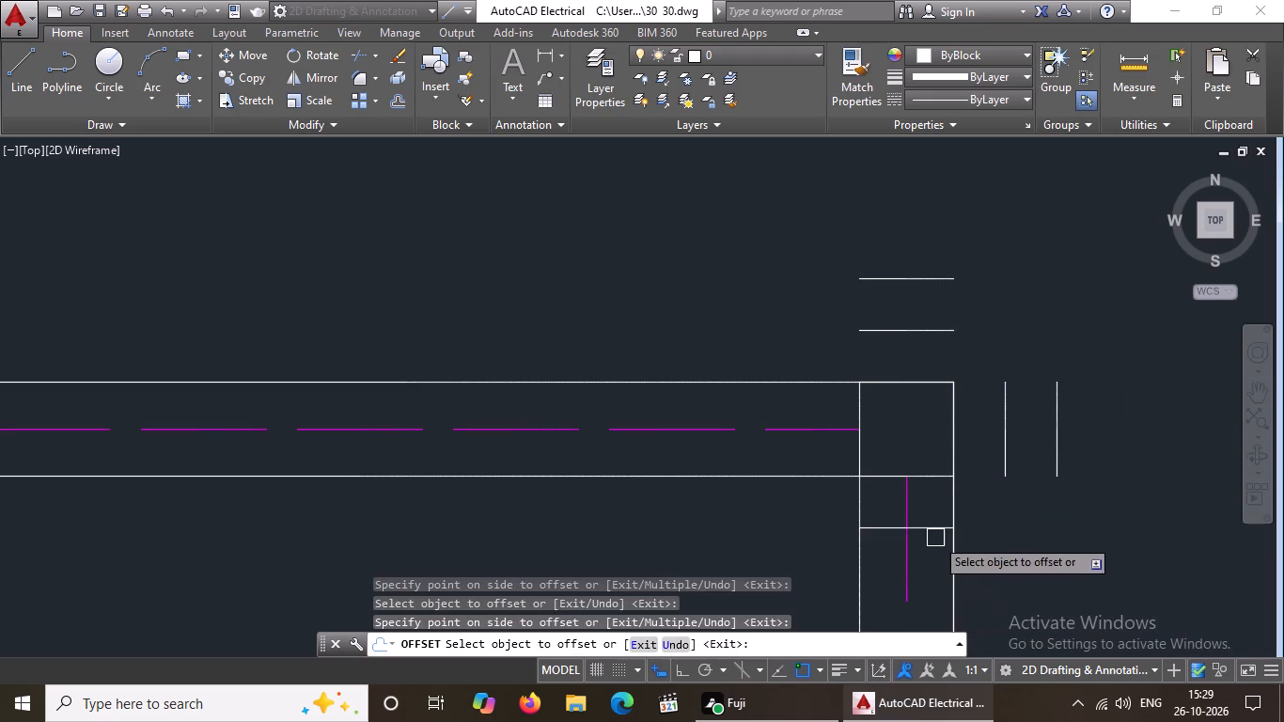
left_click_drag(936, 528, 930, 557)
left_click_drag(918, 629, 924, 613)
left_click(859, 448)
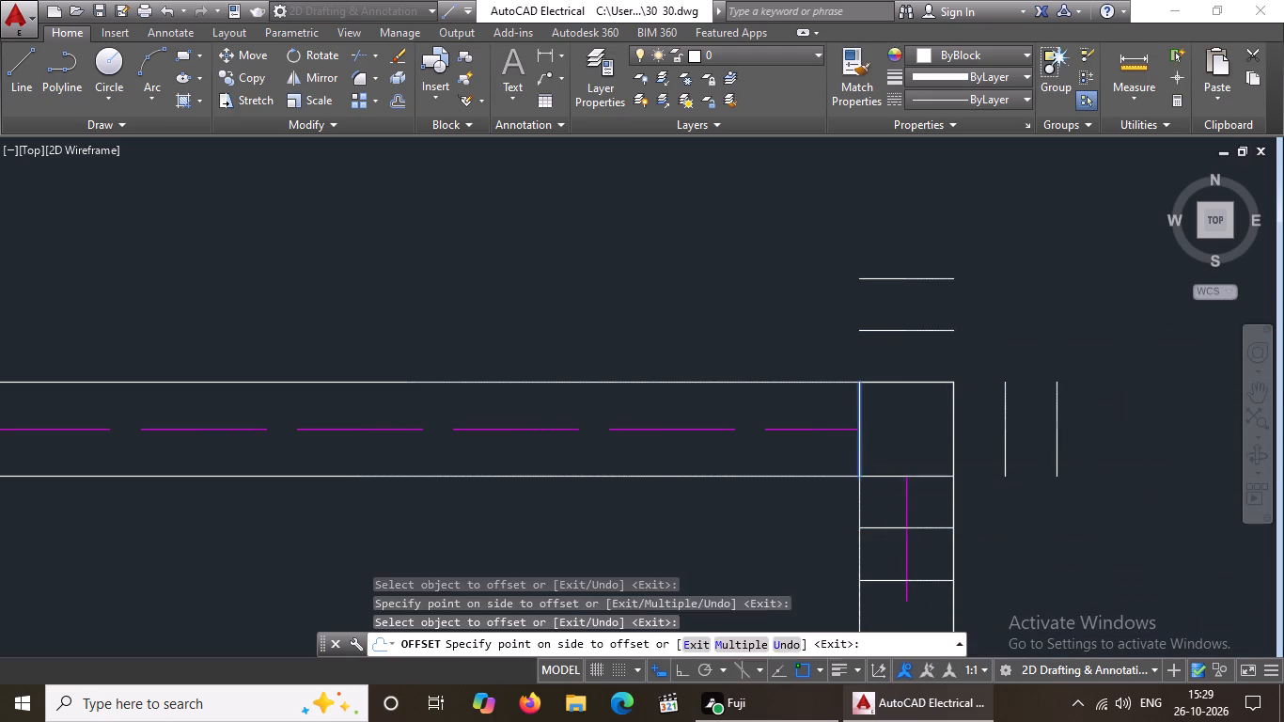
left_click(826, 453)
left_click_drag(811, 456, 798, 452)
left_click(766, 448)
Offset the north and east edges of the square where the bedroom partition meets the bath–bedroom cross wall outward twice each, at 5" spacing.
scroll(819, 405, "down", 5)
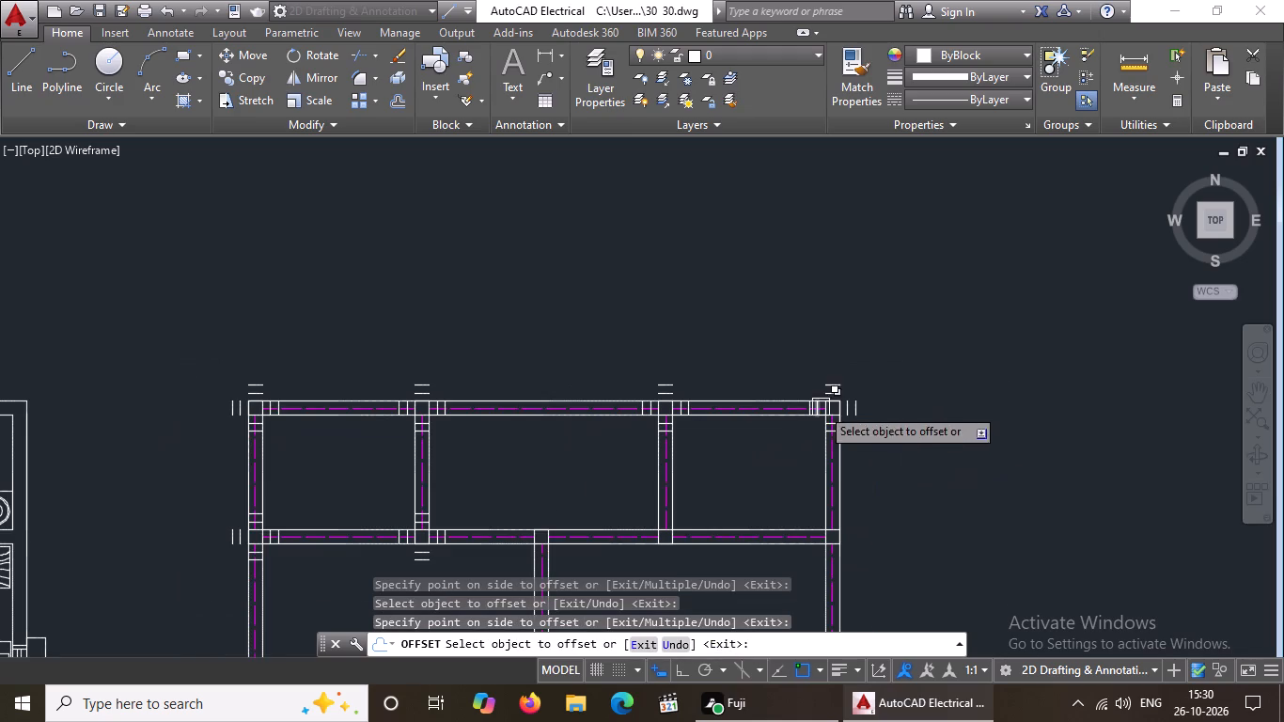
scroll(608, 463, "down", 1)
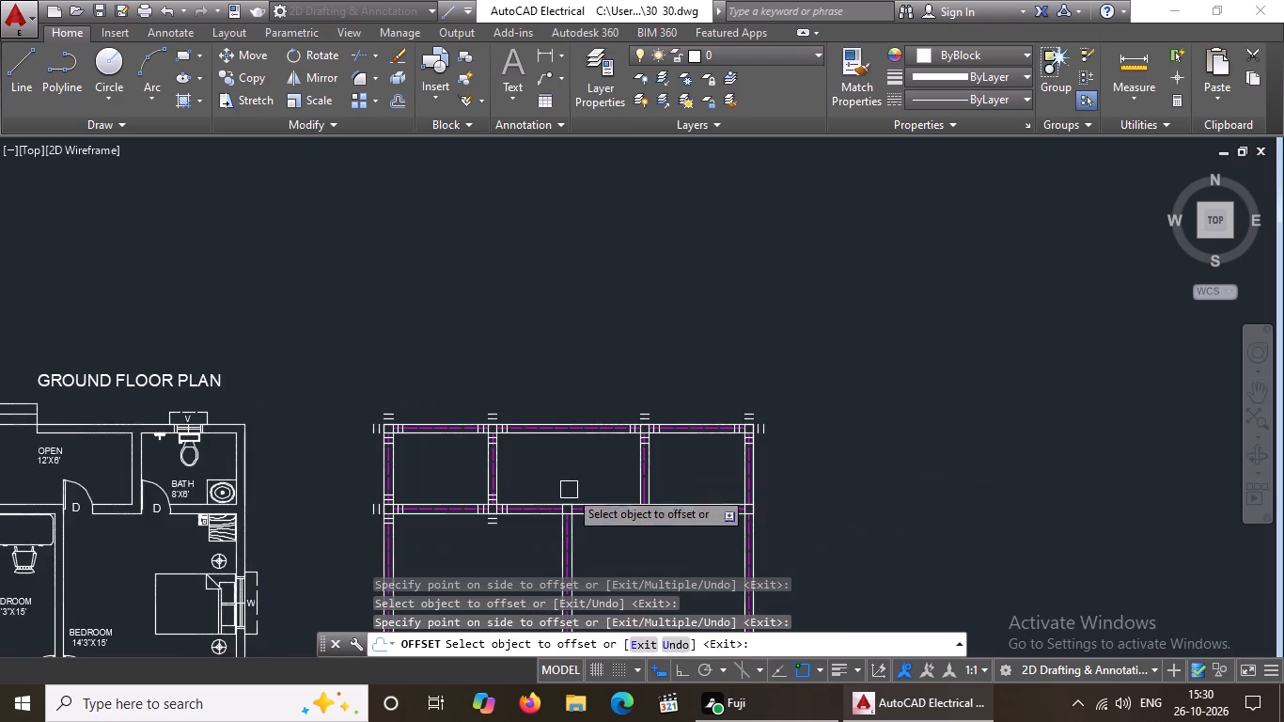
scroll(559, 540, "up", 5)
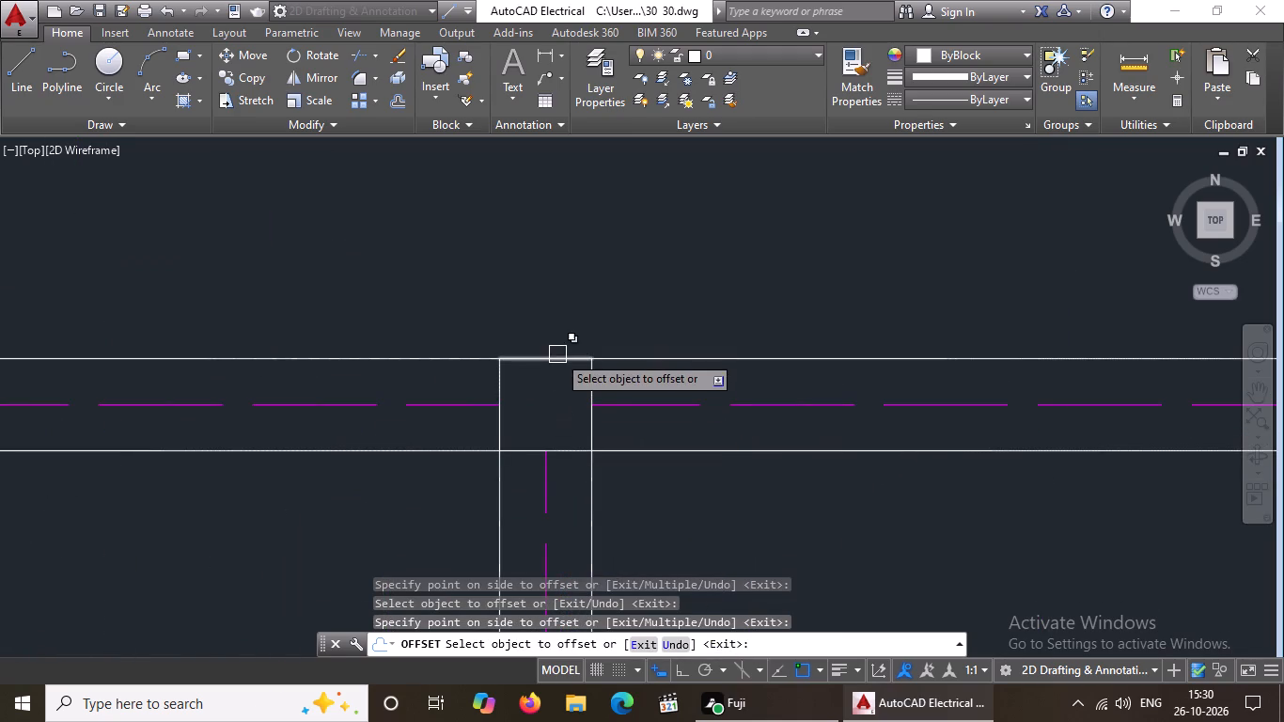
left_click_drag(557, 354, 583, 290)
left_click(583, 291)
left_click_drag(571, 311, 606, 248)
left_click_drag(615, 229, 603, 292)
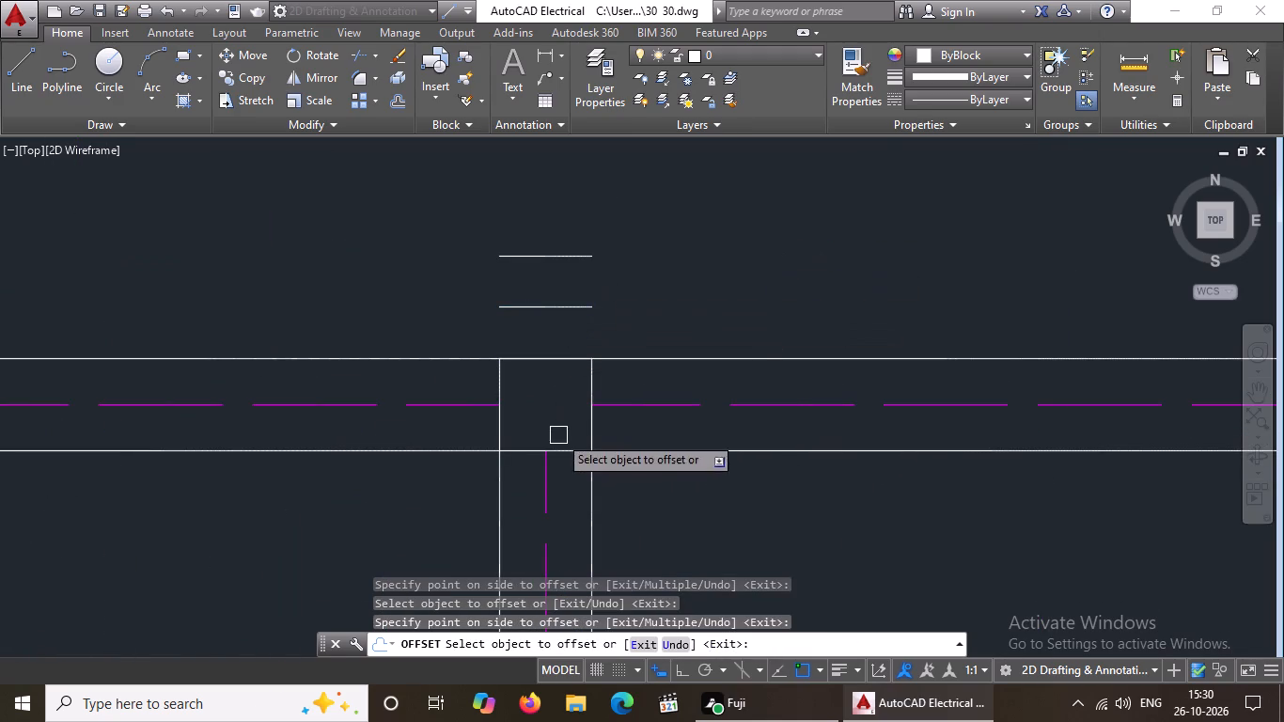
left_click_drag(595, 428, 624, 423)
left_click(675, 429)
left_click_drag(641, 420, 770, 406)
left_click_drag(833, 401, 780, 425)
Offset the south and west edges of the bedroom partition's junction square on the cross wall outward twice each, at 5" spacing.
left_click(566, 451)
left_click(556, 540)
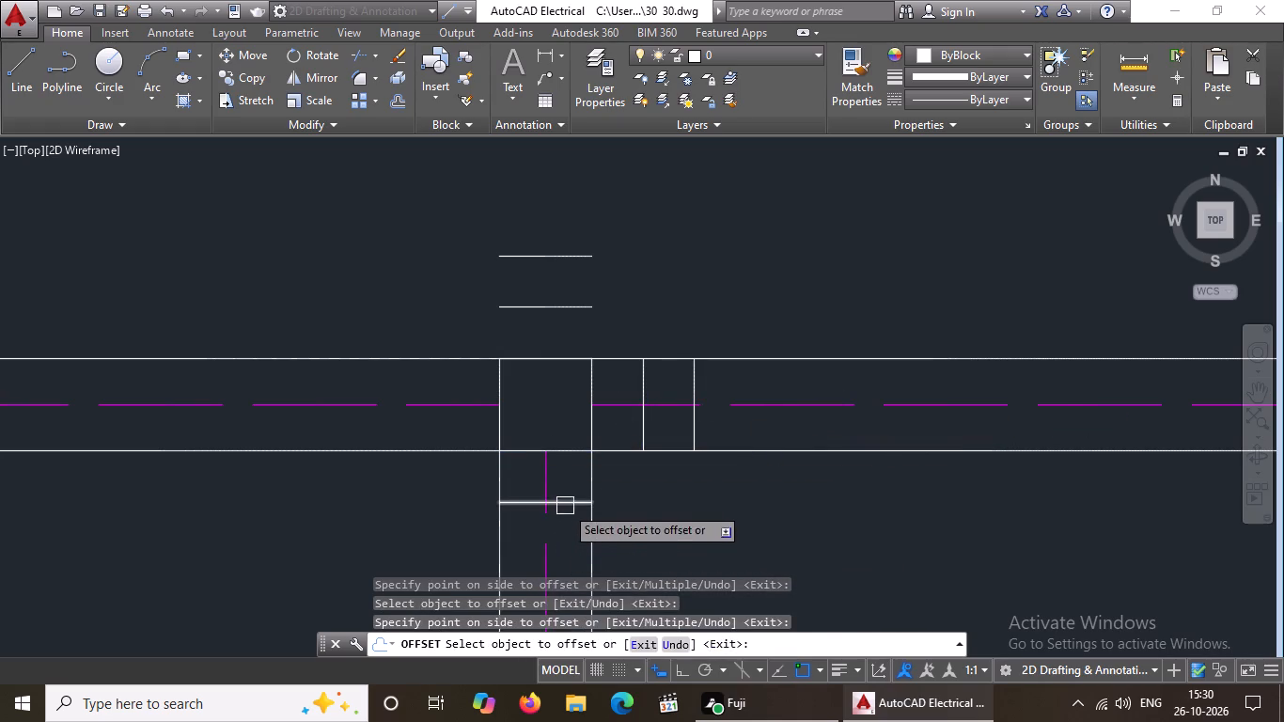
left_click_drag(571, 500, 556, 579)
left_click(556, 579)
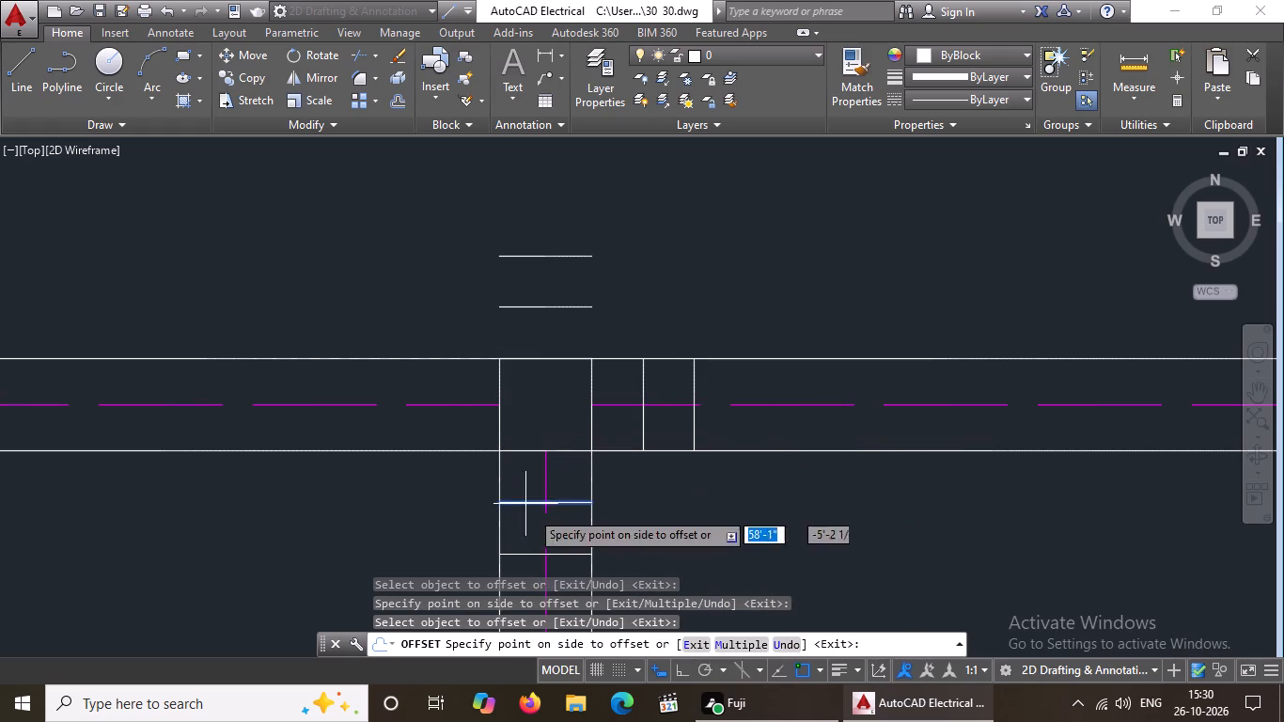
left_click(567, 532)
left_click_drag(496, 430, 482, 423)
left_click(481, 423)
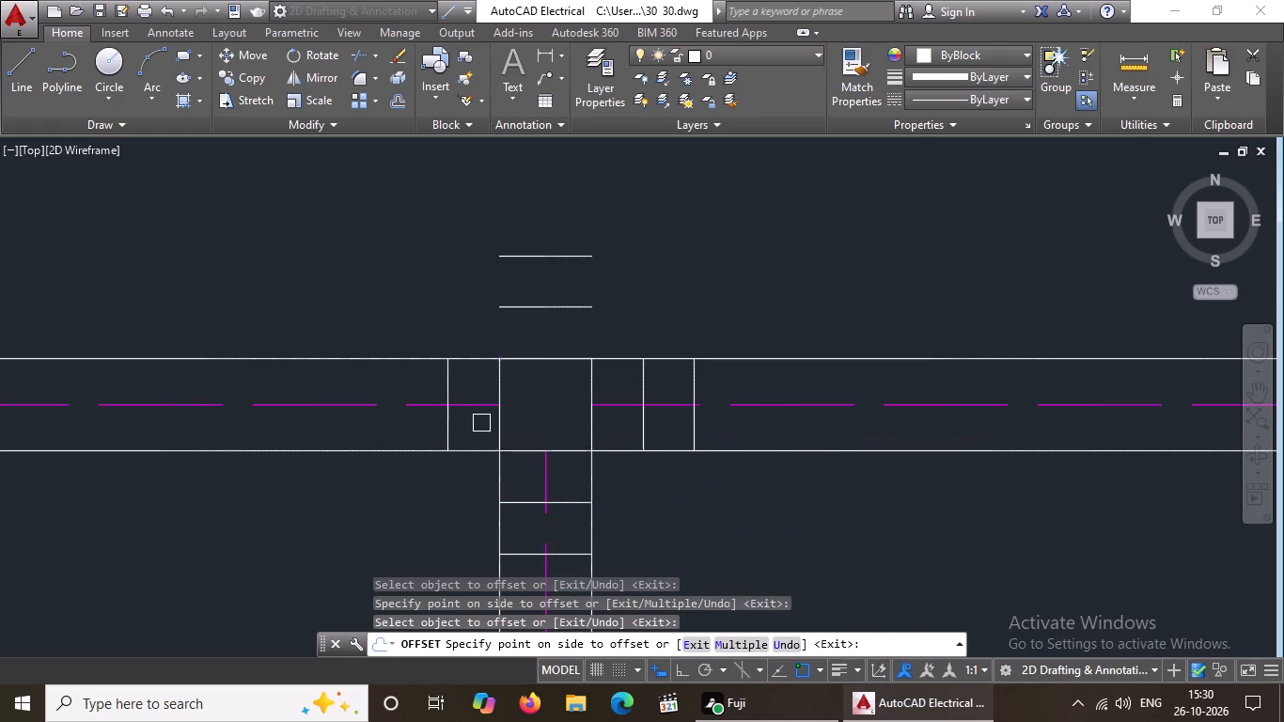
left_click(446, 425)
left_click(416, 429)
Offset the south and east edges of the east bath inner wall's junction square on the cross wall outward twice each, at 5" spacing.
scroll(507, 408, "down", 5)
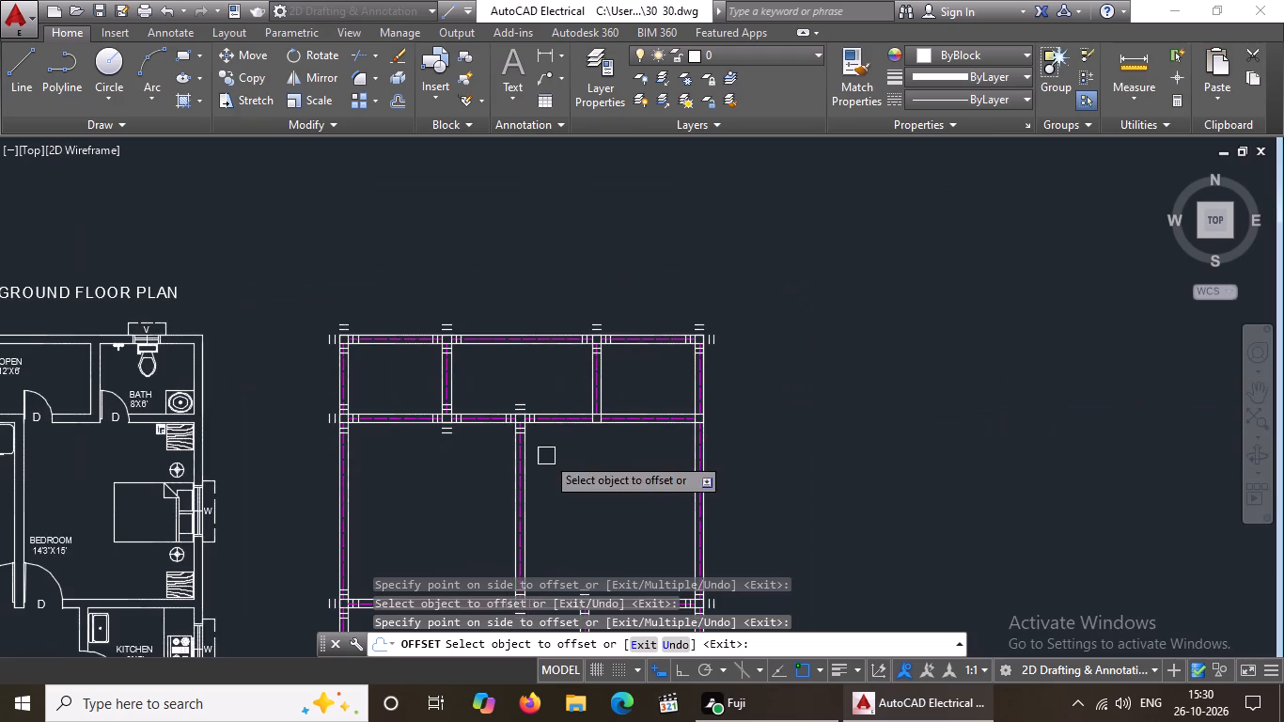
scroll(596, 416, "up", 4)
left_click_drag(568, 463, 566, 481)
left_click_drag(550, 564, 556, 548)
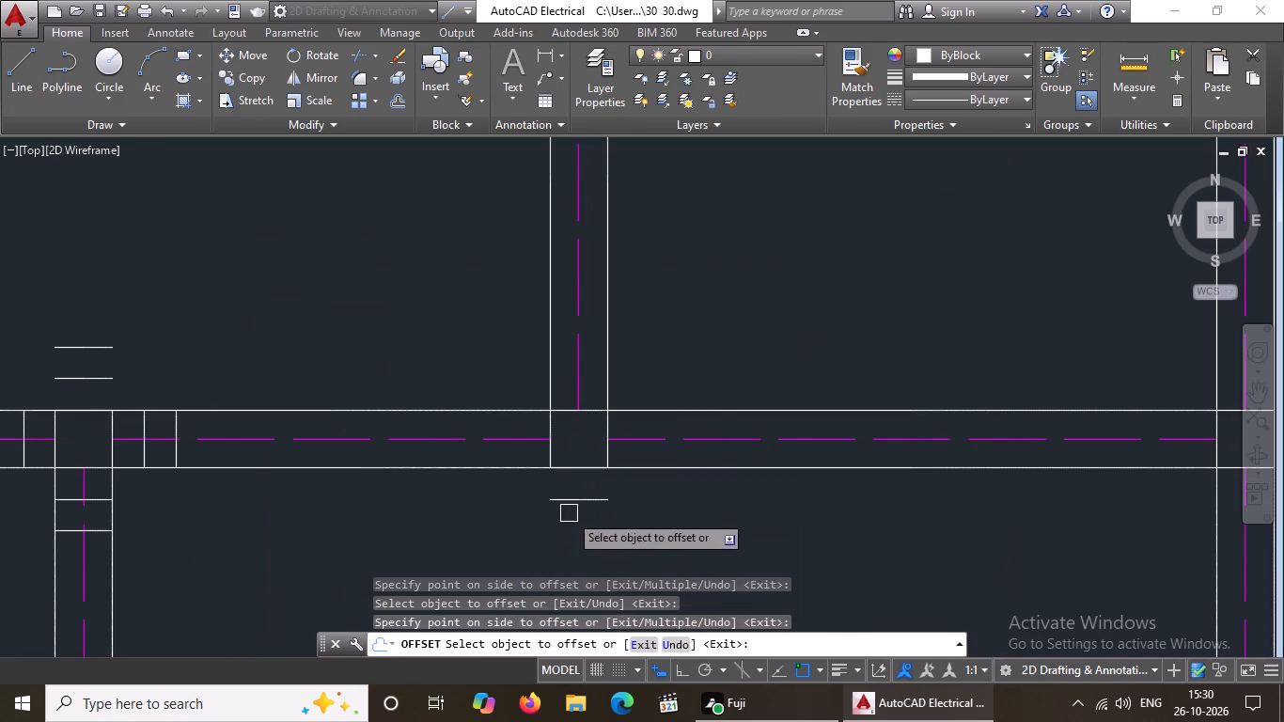
left_click_drag(580, 499, 578, 512)
left_click(572, 576)
scroll(619, 452, "up", 1)
left_click_drag(603, 451, 609, 451)
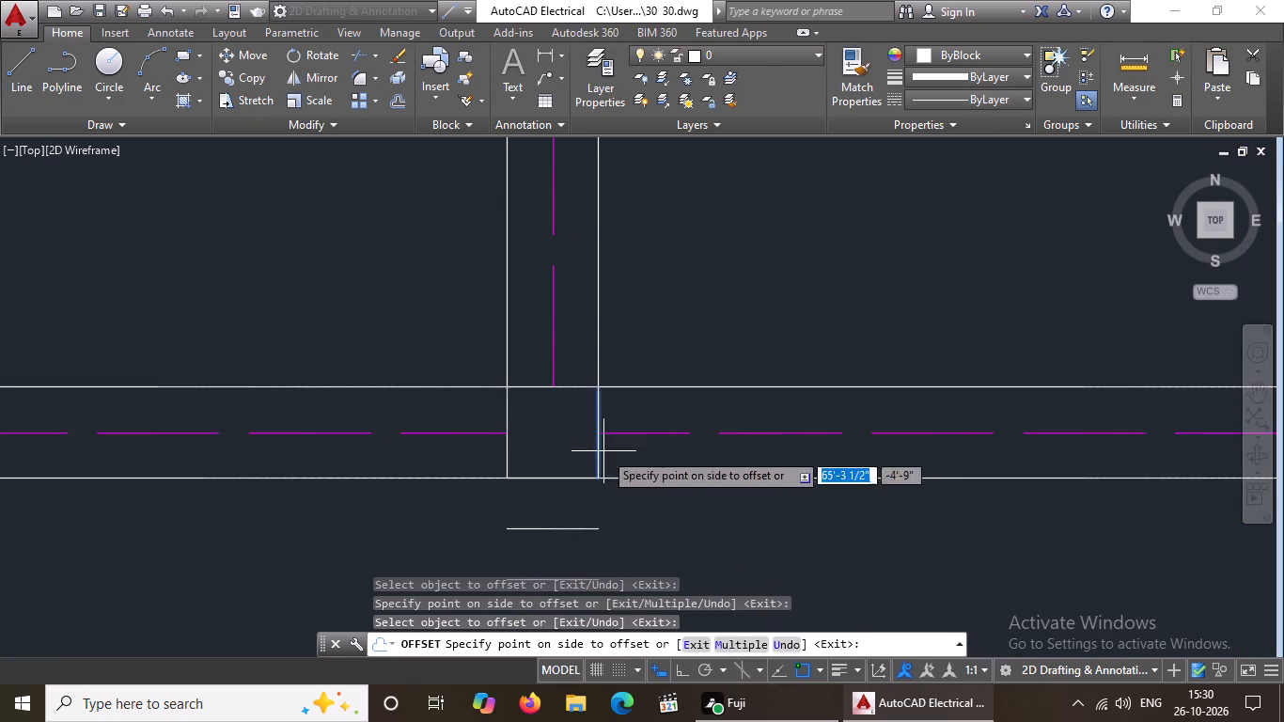
left_click_drag(609, 451, 632, 448)
left_click(745, 439)
left_click_drag(649, 440, 693, 438)
left_click_drag(770, 437, 720, 457)
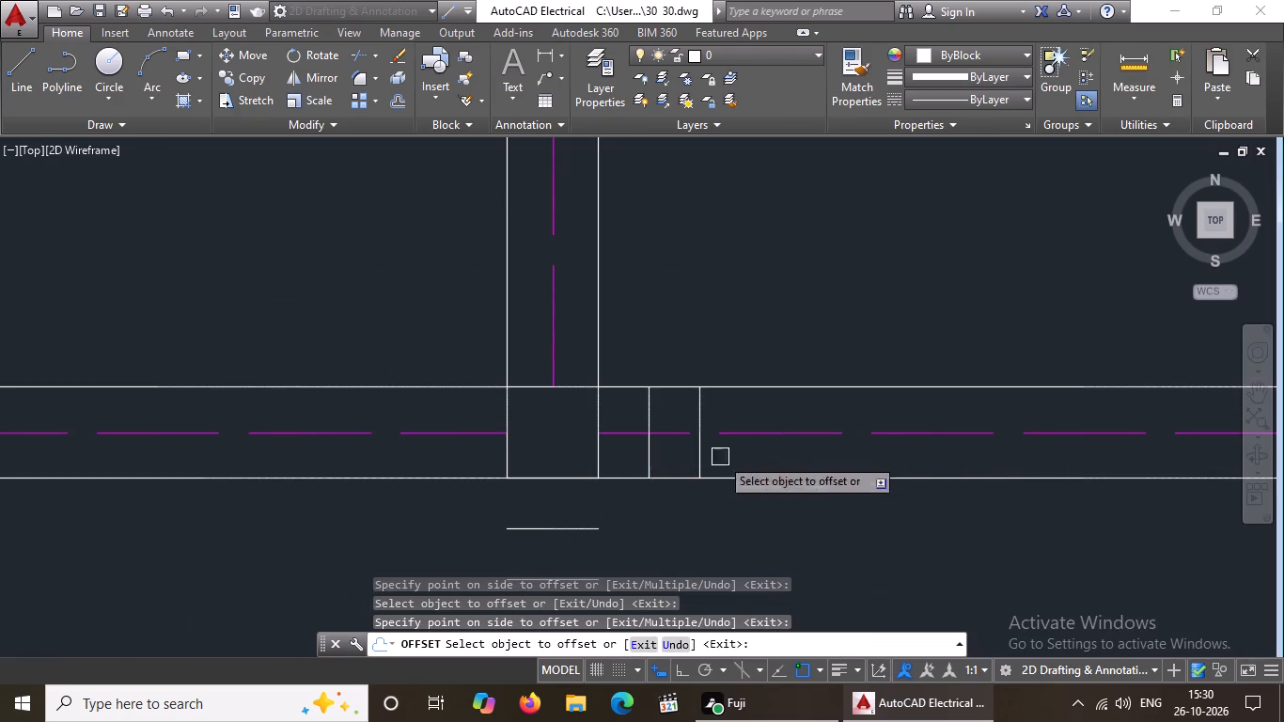
left_click_drag(720, 457, 736, 453)
Offset the west and north edges of the east bath inner wall's junction square on the cross wall outward twice each, at 5" spacing.
left_click_drag(507, 448, 492, 455)
left_click_drag(409, 471, 425, 464)
left_click_drag(455, 448, 446, 462)
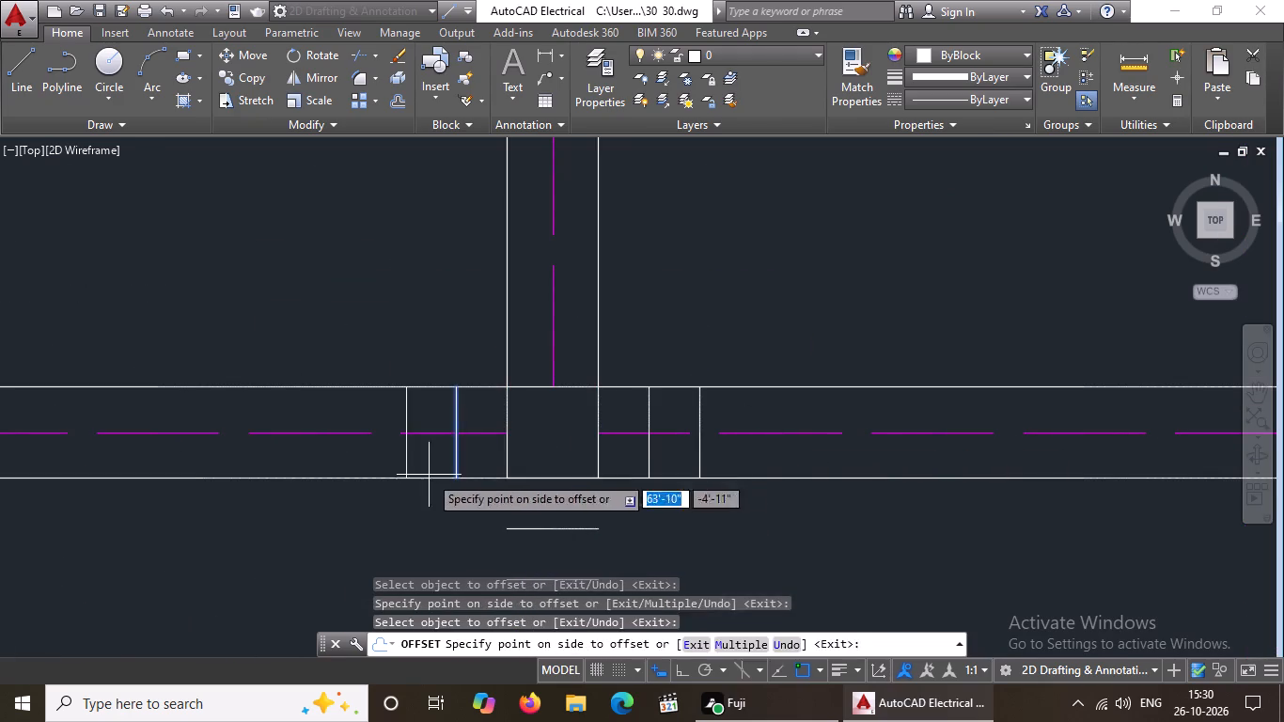
left_click_drag(429, 475, 450, 462)
left_click_drag(586, 386, 588, 370)
left_click(588, 359)
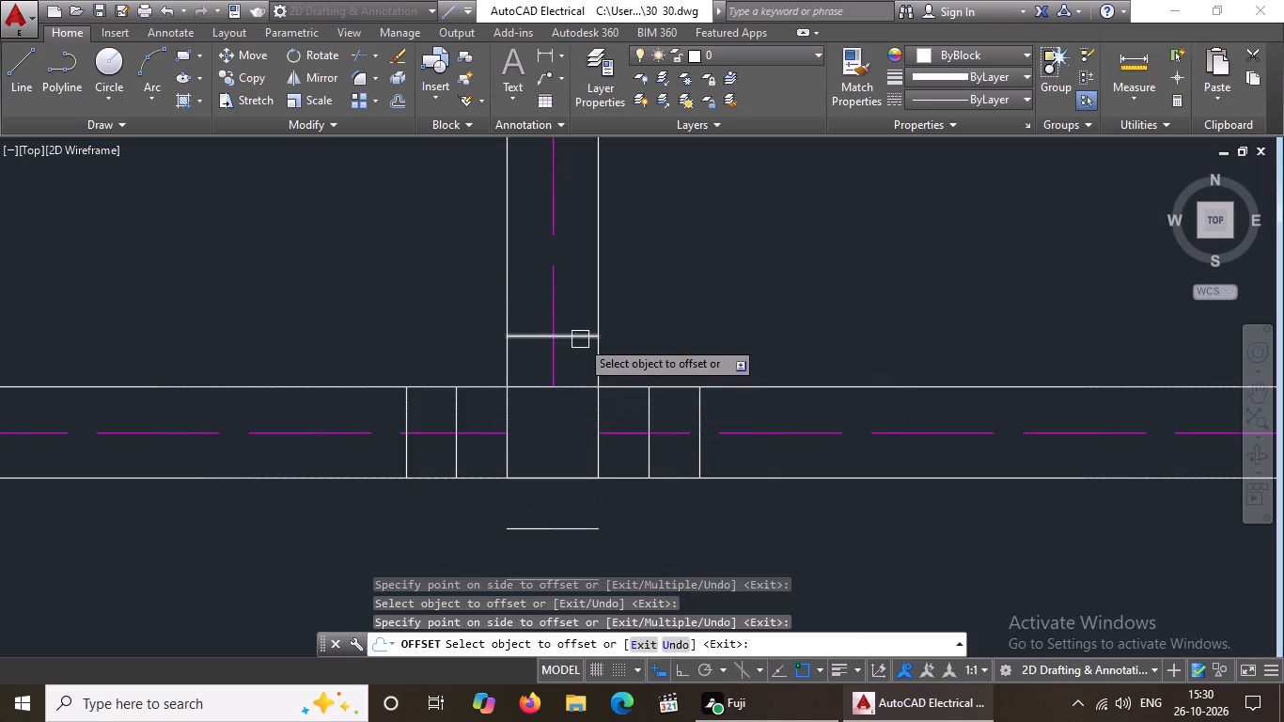
left_click(580, 339)
left_click(589, 314)
Offset the east and south edges of the square where the bath–bedroom cross wall meets the east outer wall outward twice each, at 5" spacing.
scroll(831, 338, "down", 2)
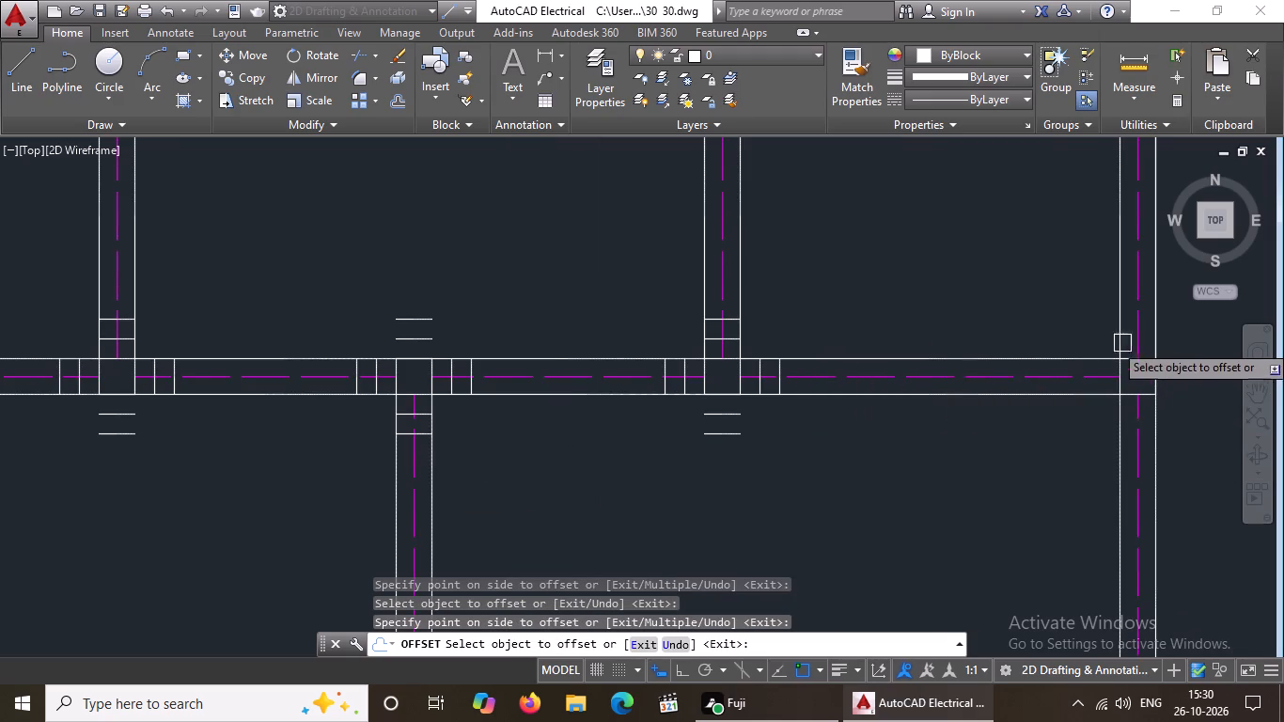
scroll(1146, 337, "up", 2)
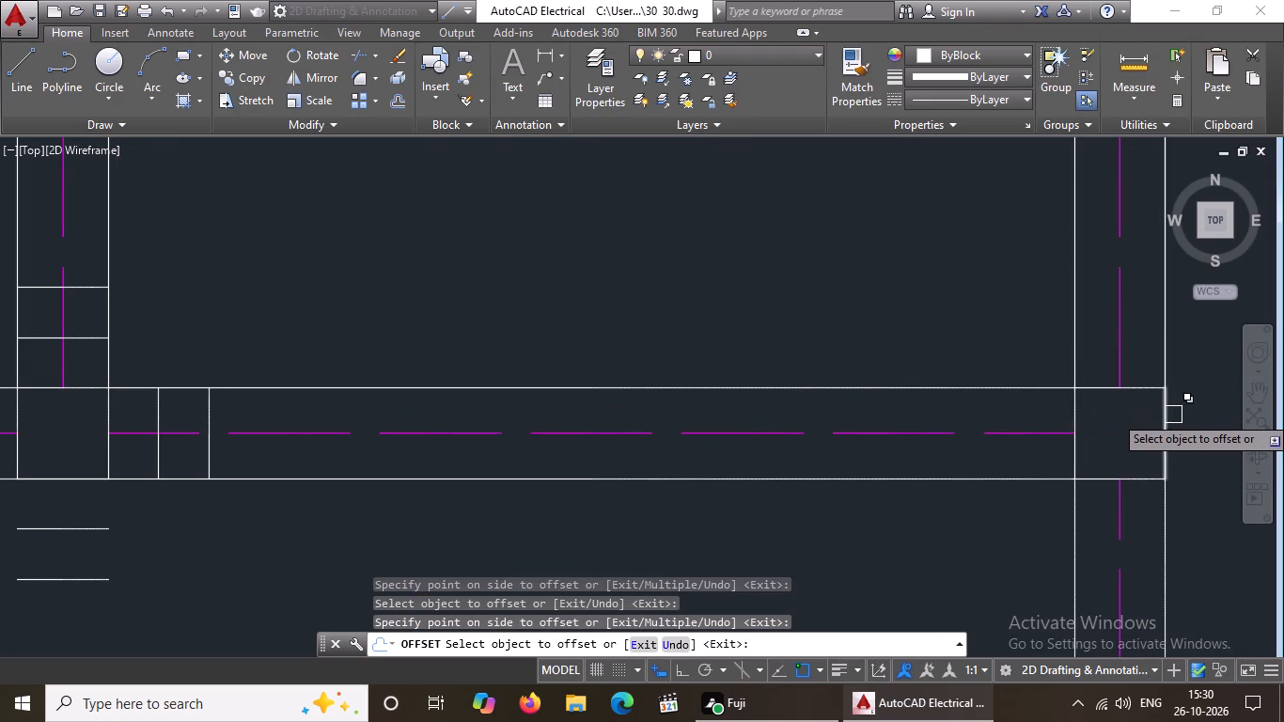
scroll(1181, 412, "up", 6)
scroll(973, 424, "down", 6)
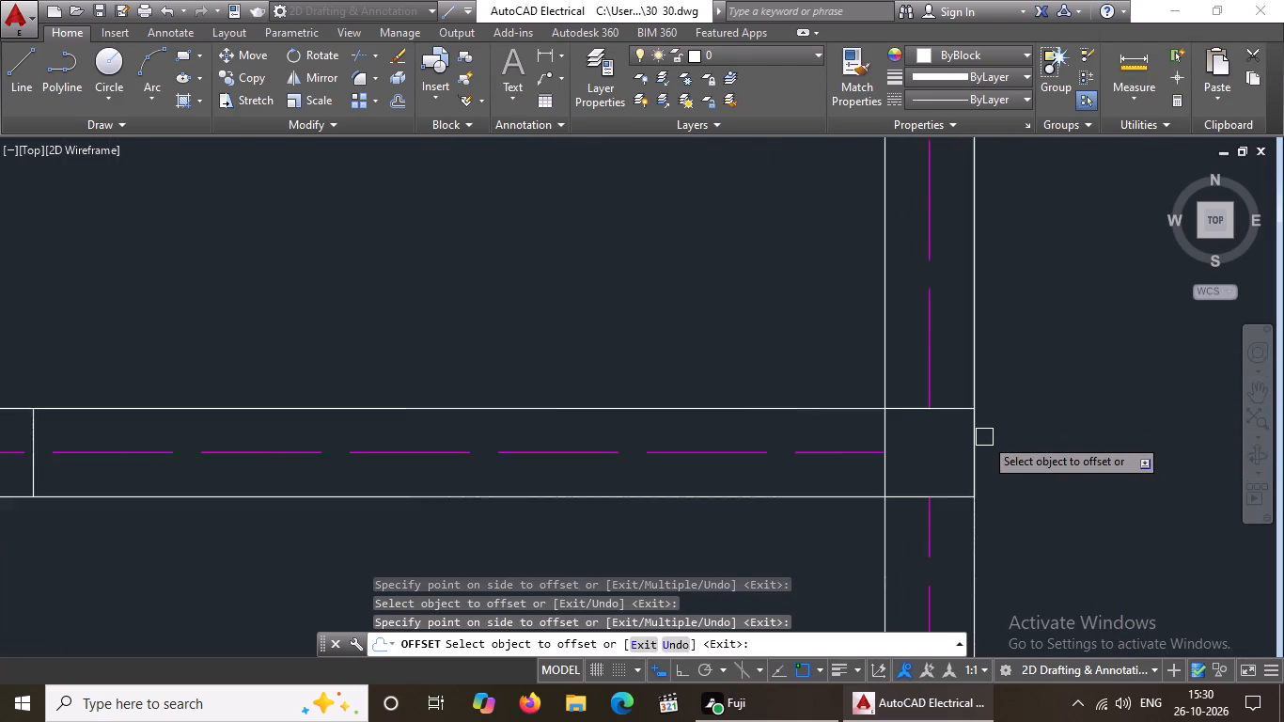
scroll(984, 437, "up", 2)
scroll(910, 466, "down", 3)
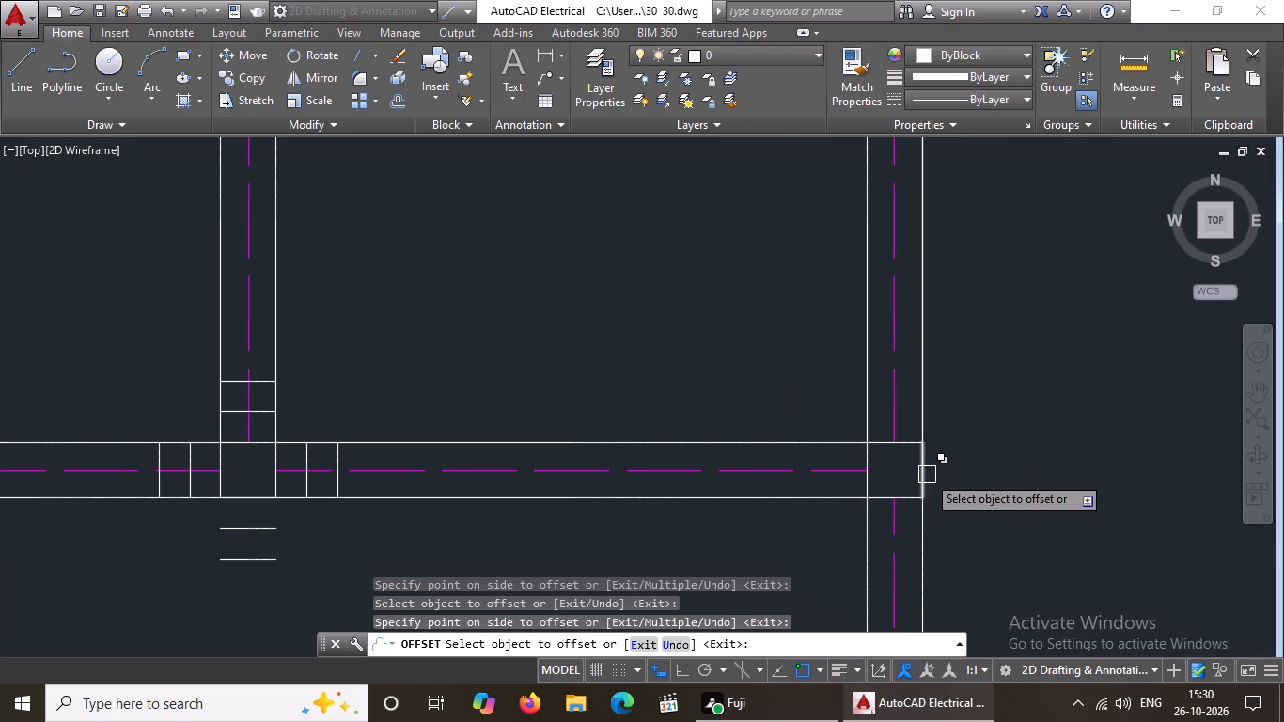
left_click_drag(927, 475, 935, 475)
left_click(998, 463)
left_click_drag(959, 471, 970, 469)
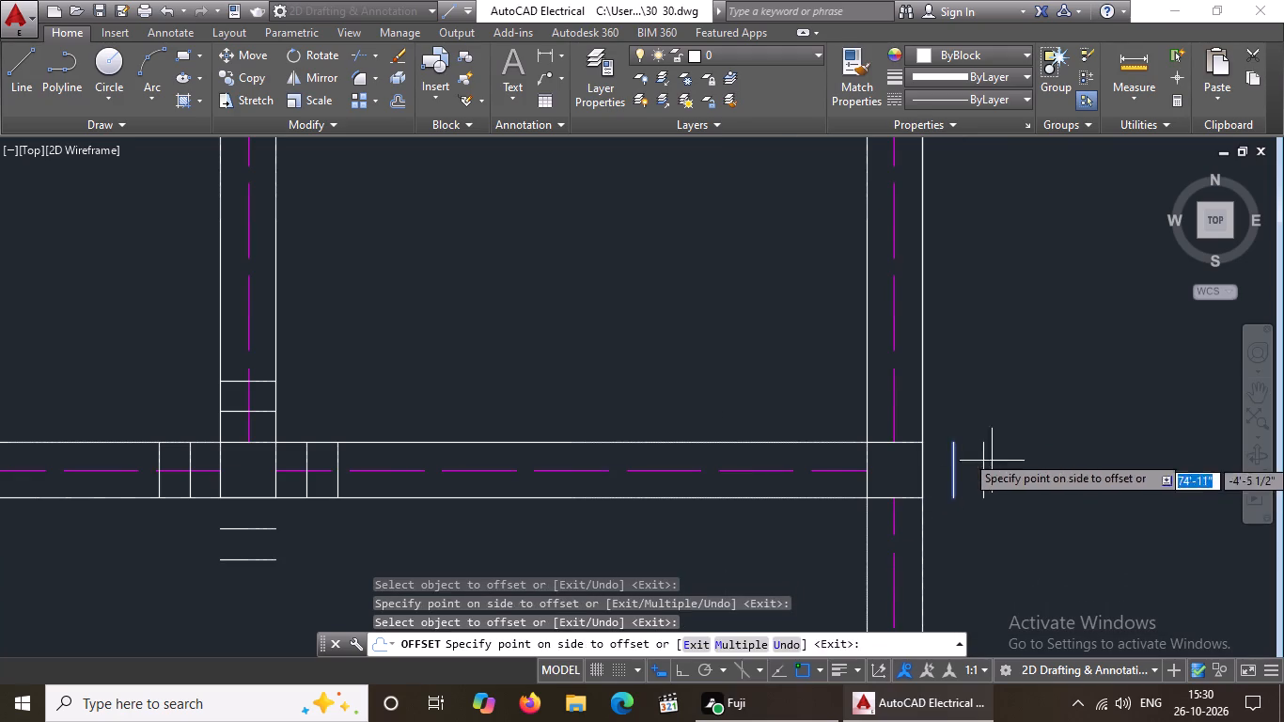
left_click_drag(1011, 451, 970, 468)
left_click_drag(885, 495, 879, 511)
left_click_drag(864, 556, 867, 547)
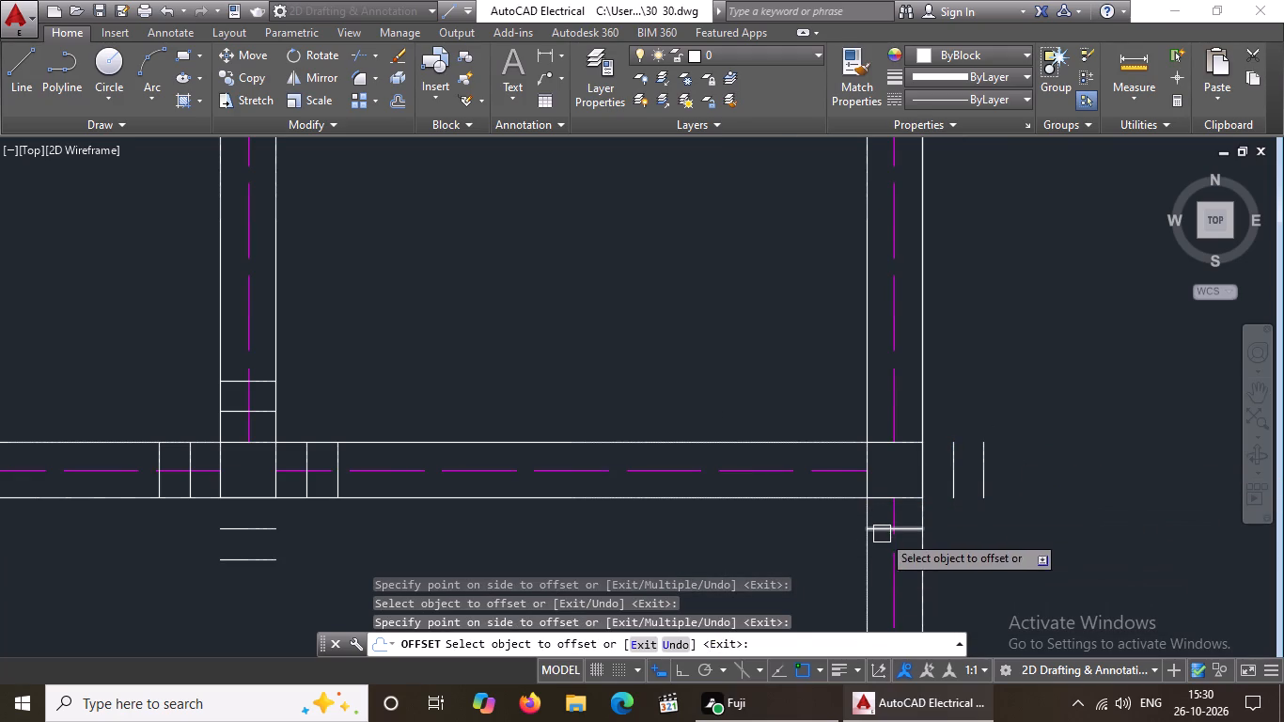
left_click(883, 523)
left_click(884, 566)
Offset the west and north edges of the cross wall's junction square on the east outer wall outward twice each, at 5" spacing.
left_click(866, 484)
left_click_drag(704, 470, 706, 469)
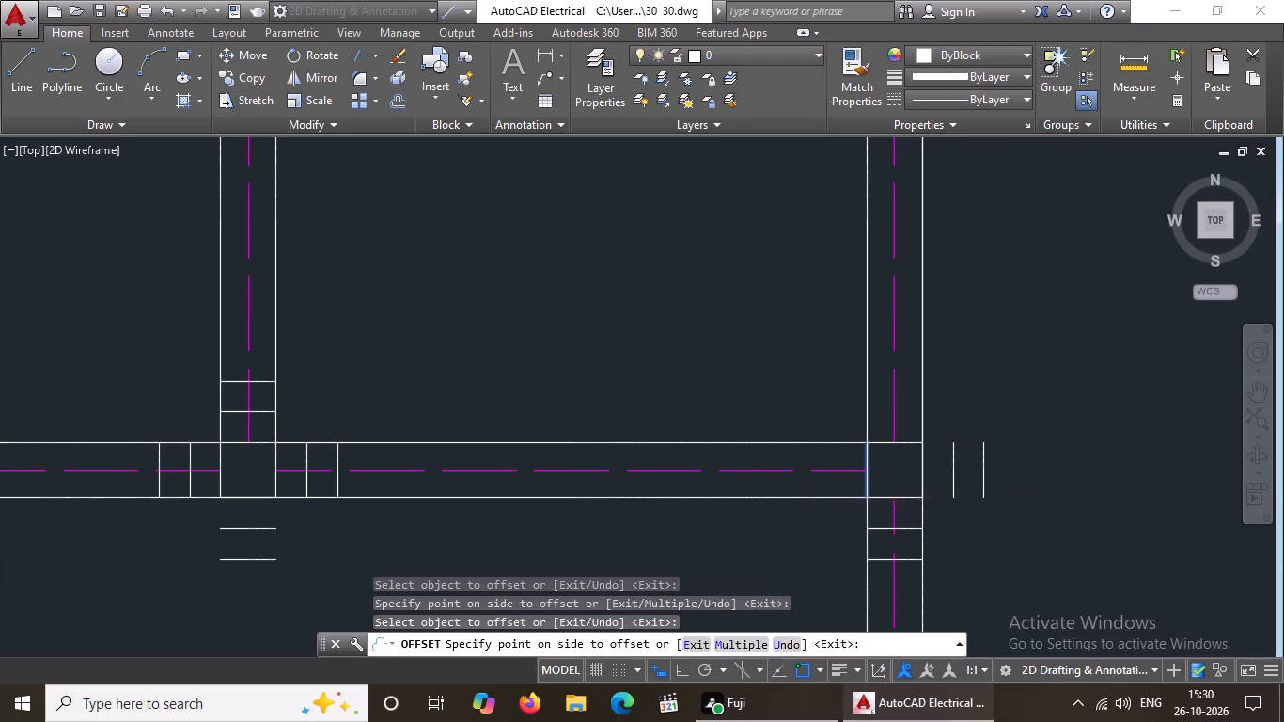
left_click_drag(706, 469, 728, 476)
left_click(839, 486)
left_click(823, 484)
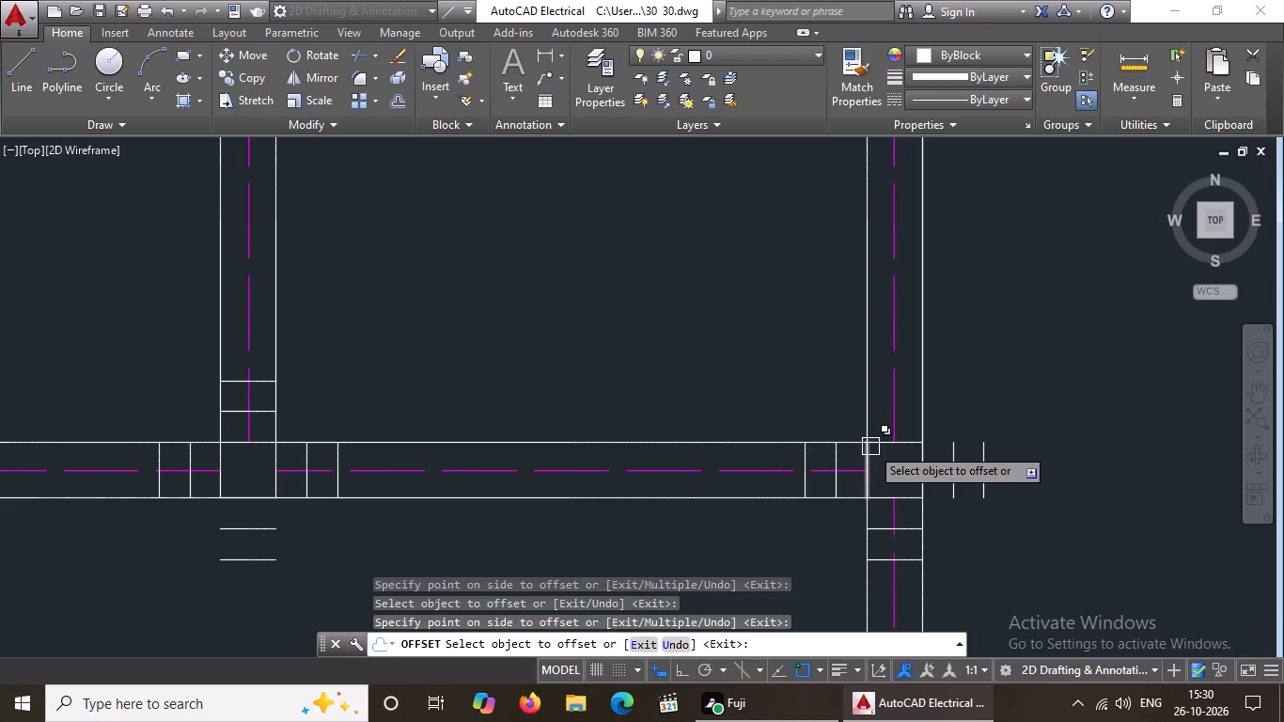
left_click(880, 442)
left_click(878, 394)
left_click_drag(878, 410, 882, 357)
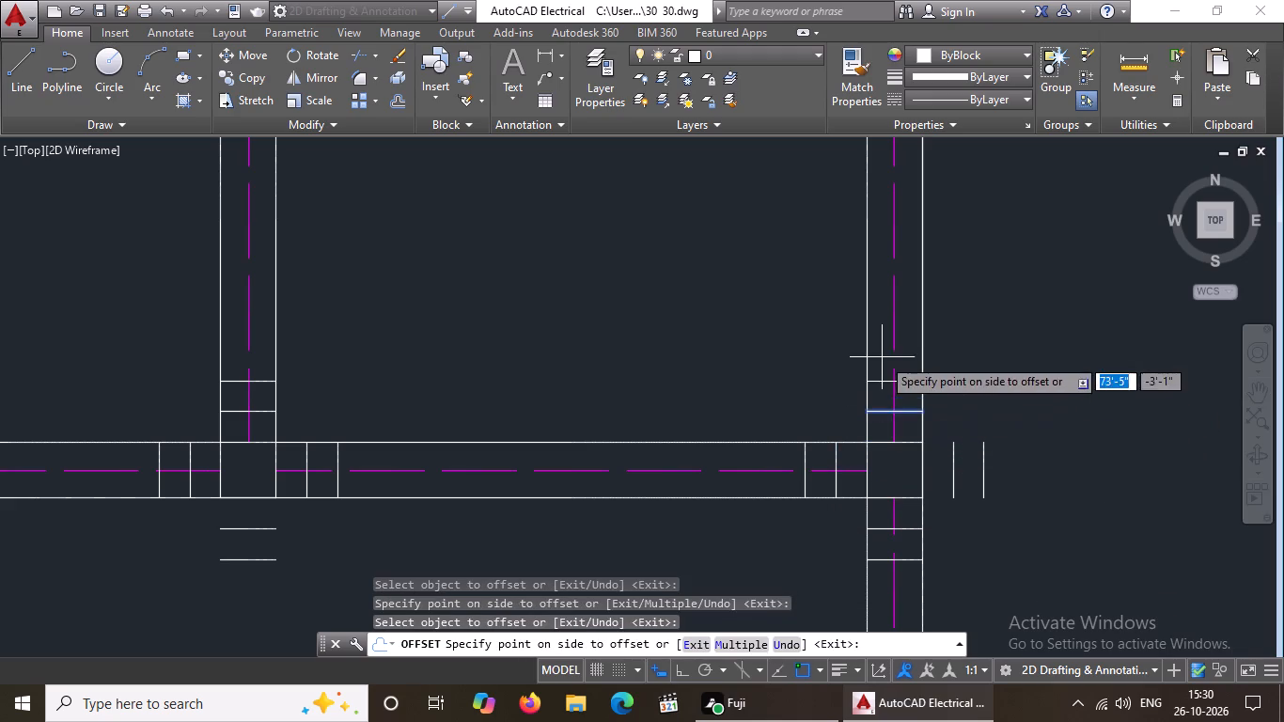
left_click(882, 357)
scroll(995, 421, "down", 6)
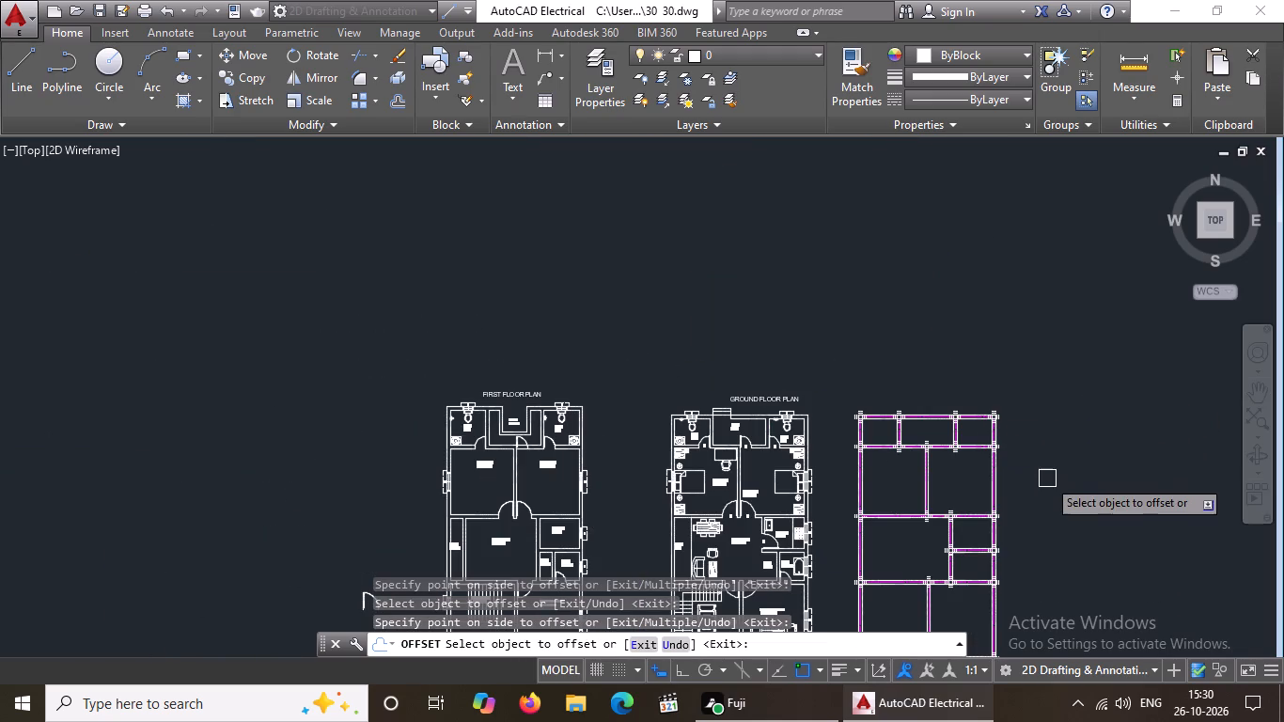
scroll(871, 469, "up", 3)
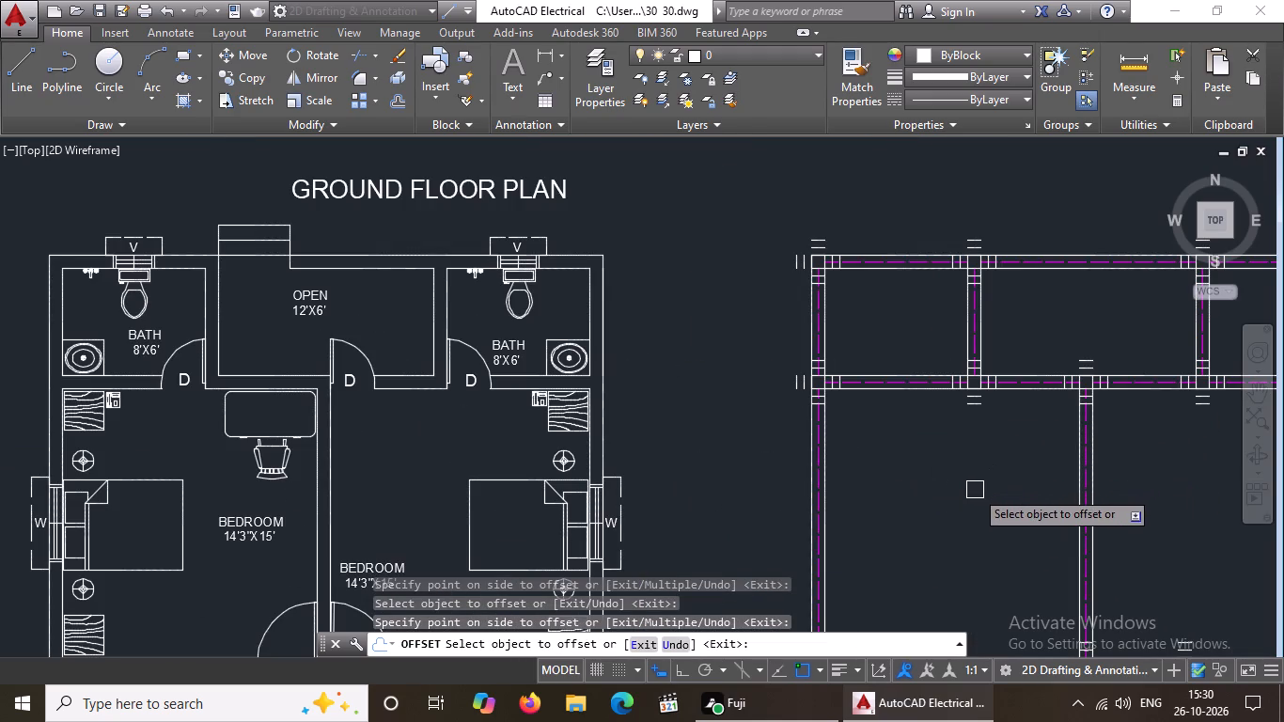
key("Escape")
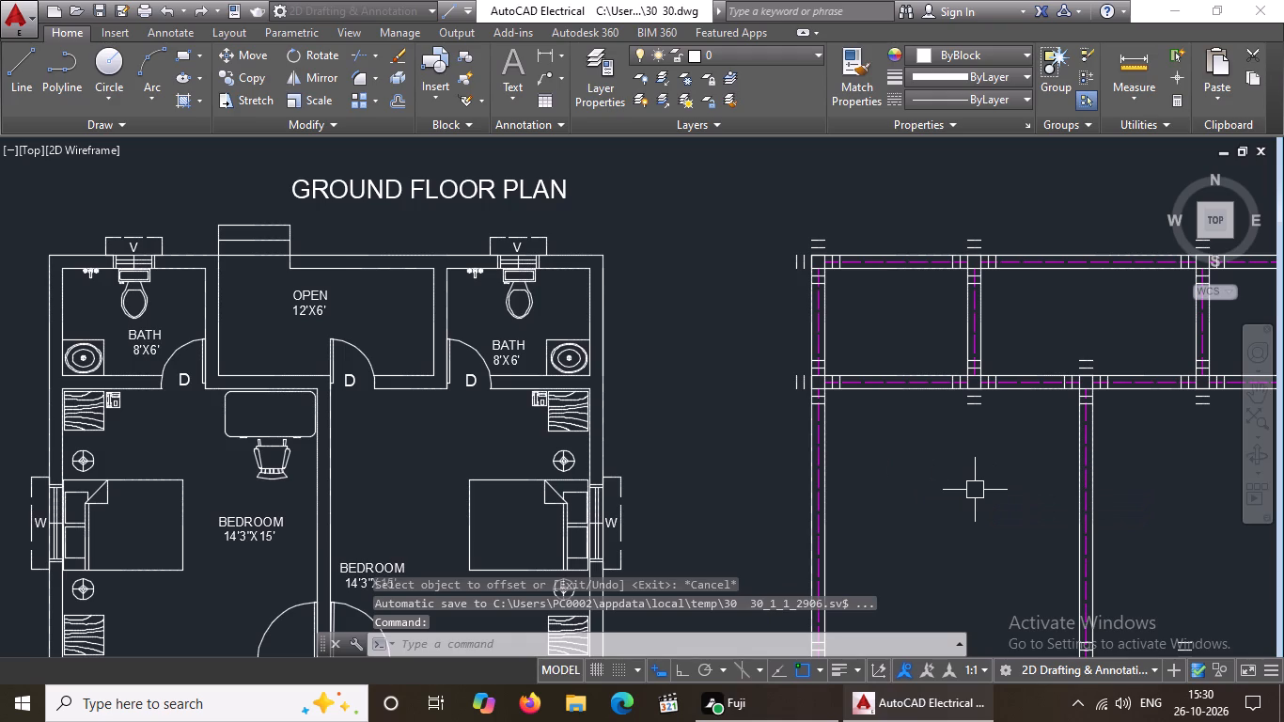
Fillet the north-west and north-east corners of both offset rings around the plan's north-west corner square, using Multiple with radius 0.
type("F M R 0")
key("Return")
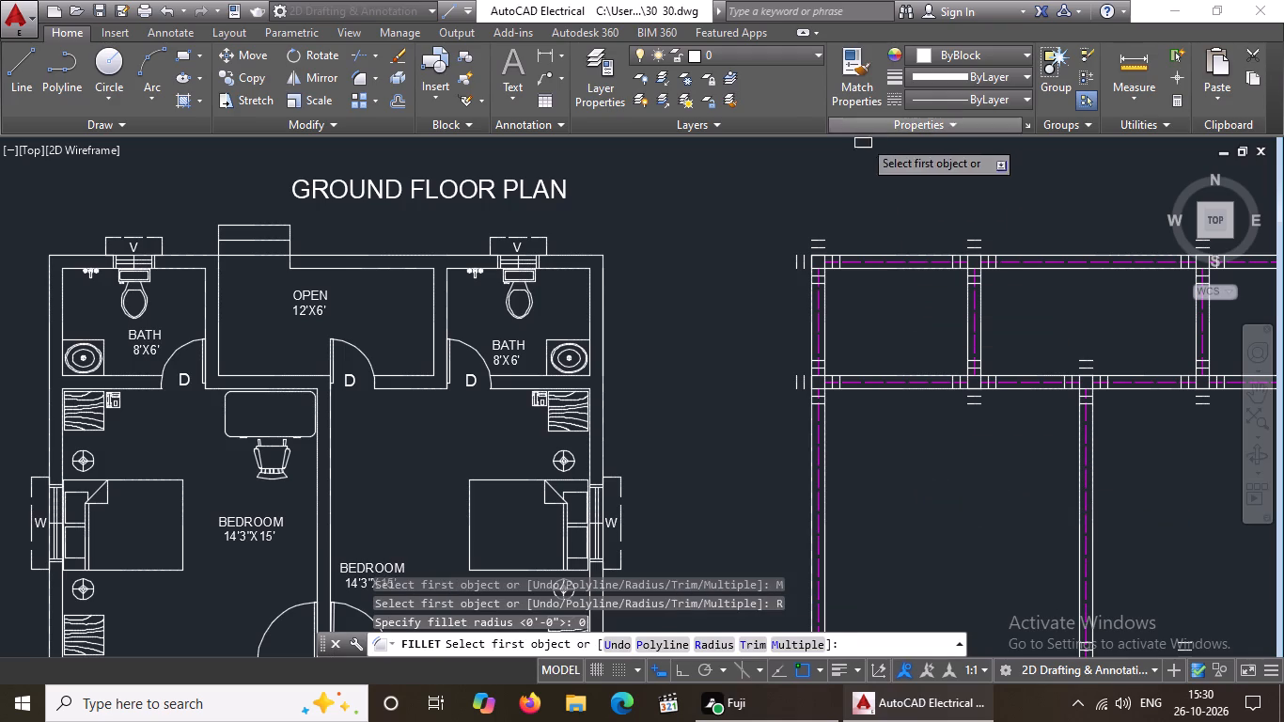
scroll(864, 203, "up", 4)
scroll(802, 177, "down", 4)
scroll(808, 219, "up", 3)
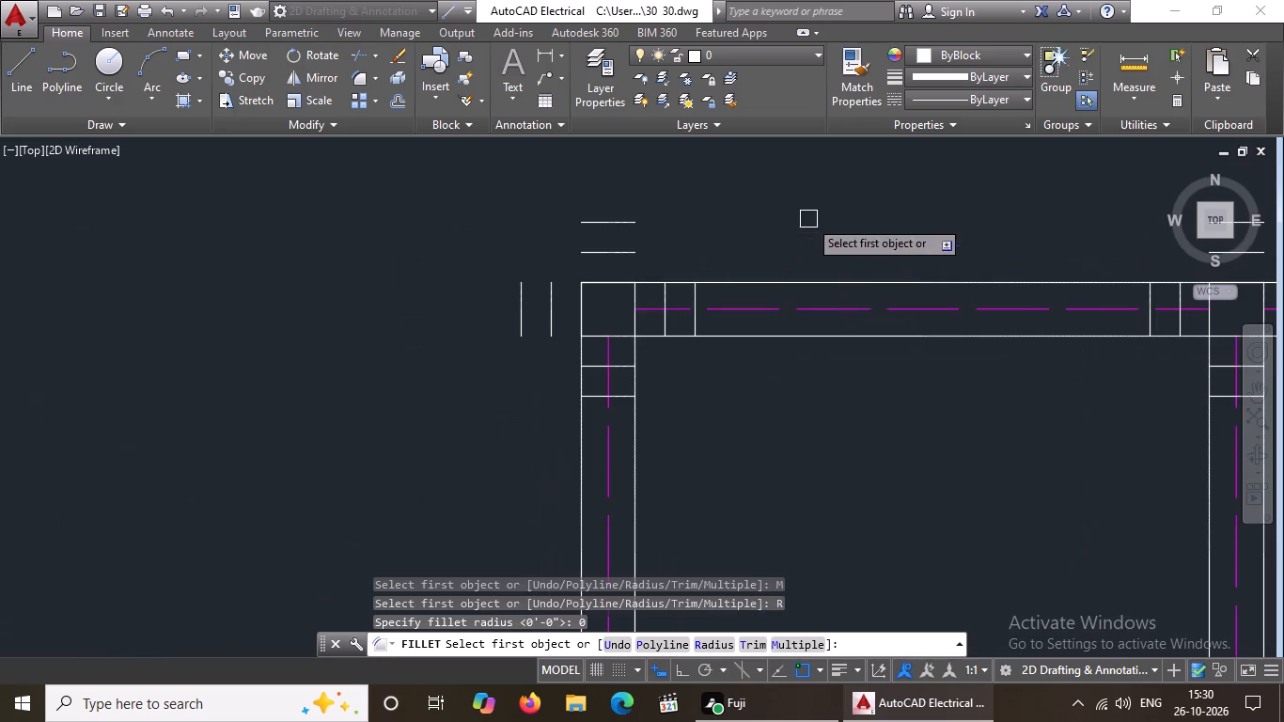
left_click(547, 289)
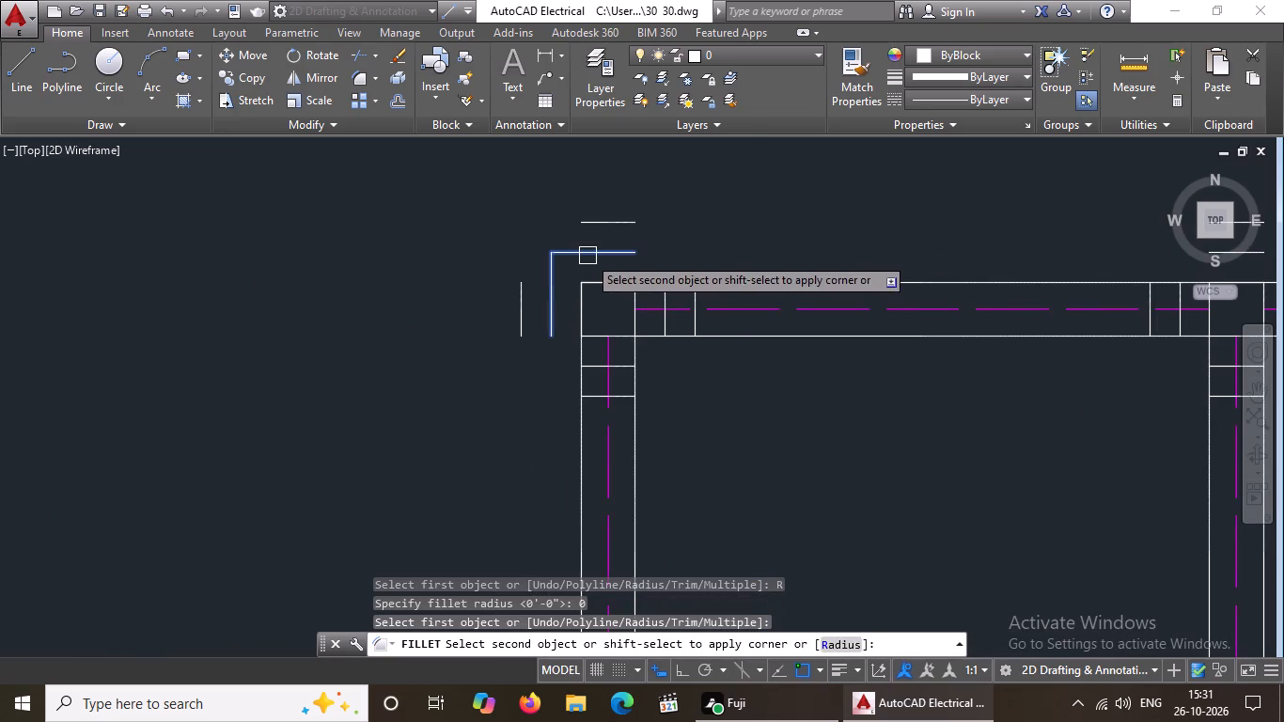
left_click(588, 256)
left_click_drag(520, 306, 527, 290)
left_click(585, 222)
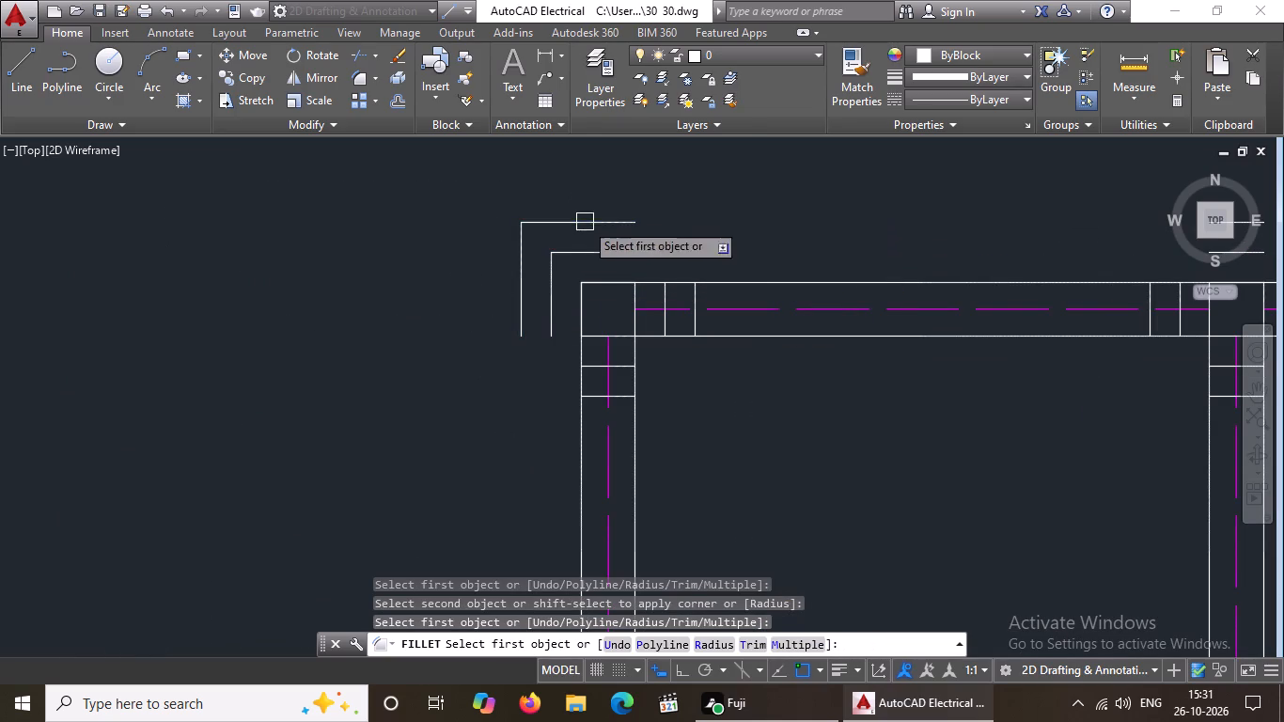
left_click(666, 297)
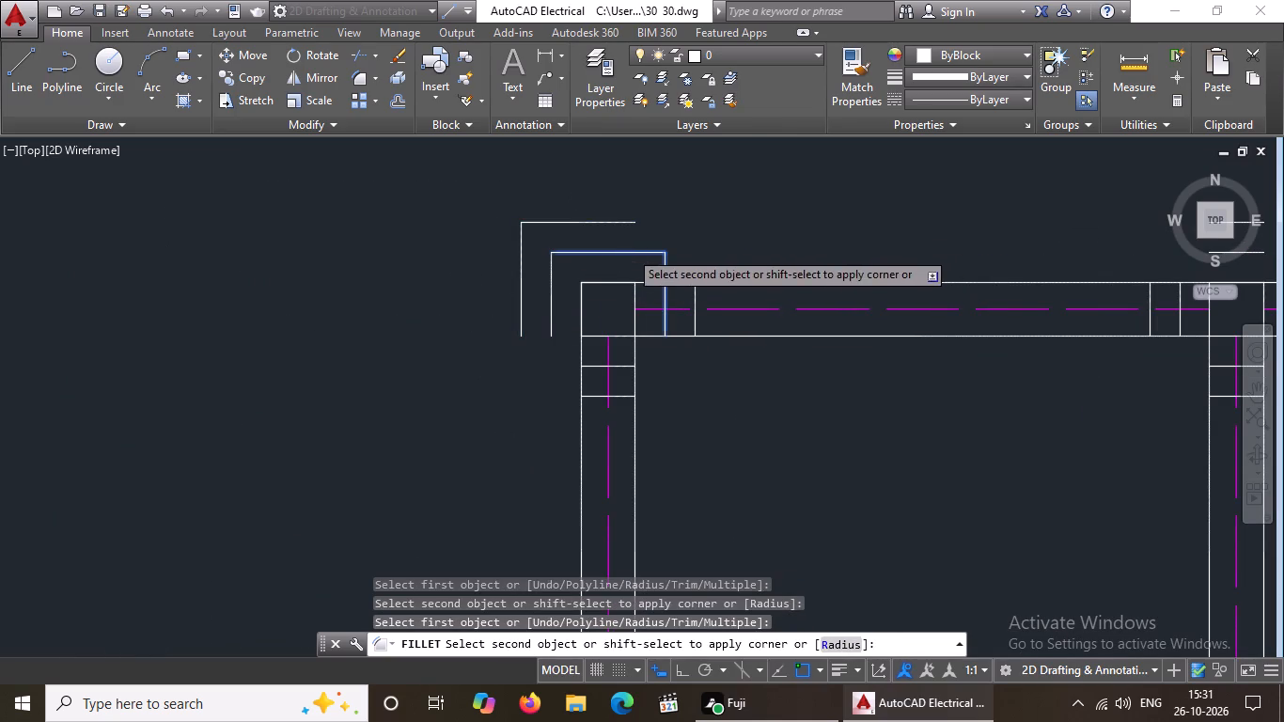
left_click(629, 250)
left_click(693, 292)
left_click(644, 219)
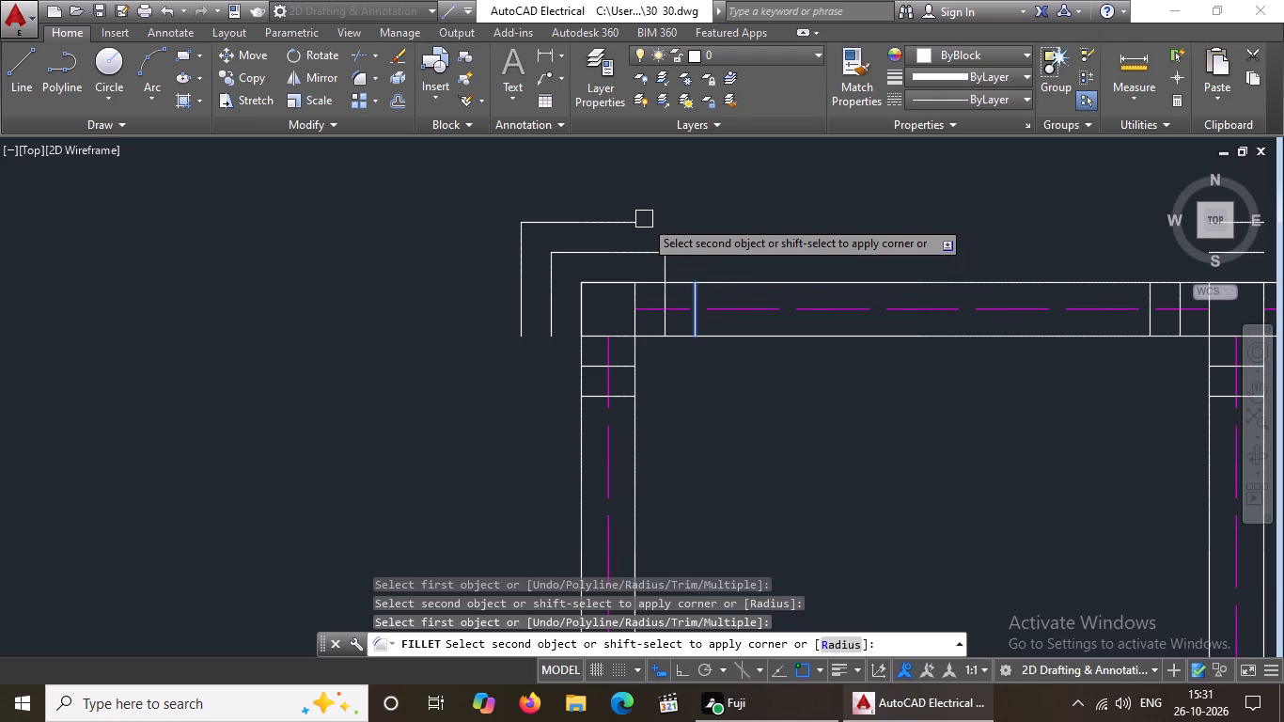
left_click(610, 223)
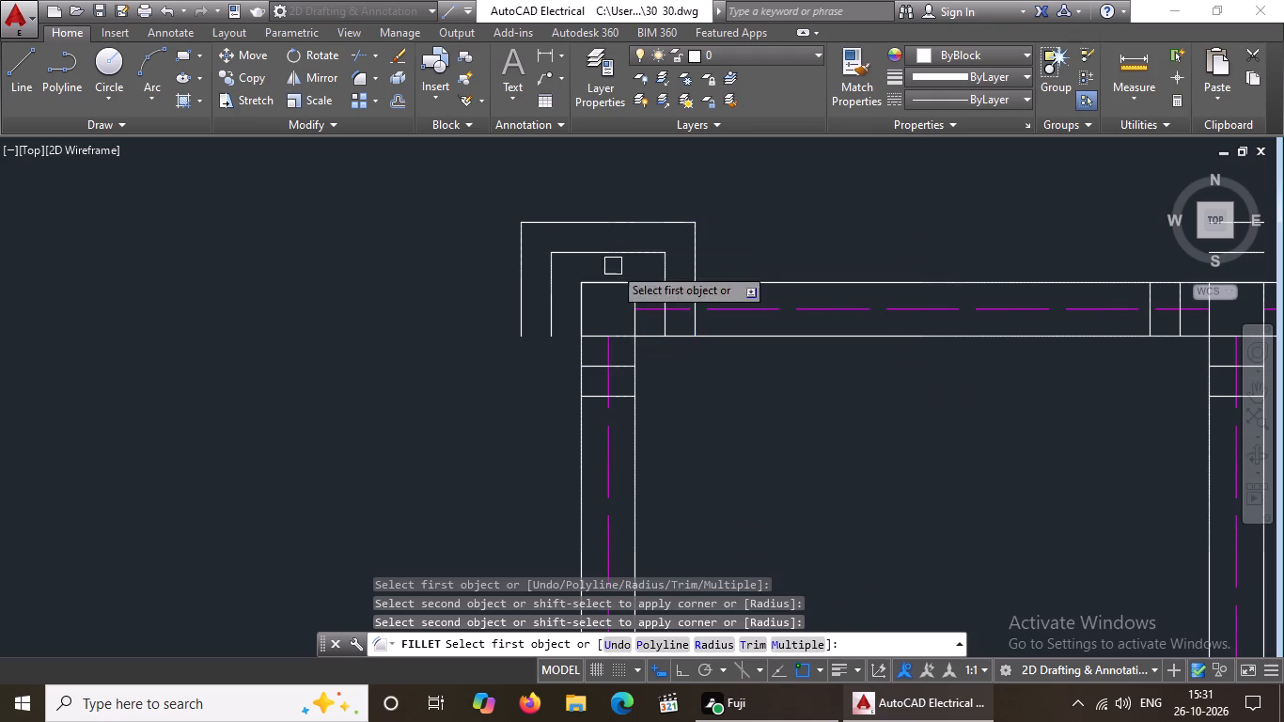
Close the south-west and south-east corners of both offset rings around the north-west corner square with radius 0 fillets.
left_click(551, 300)
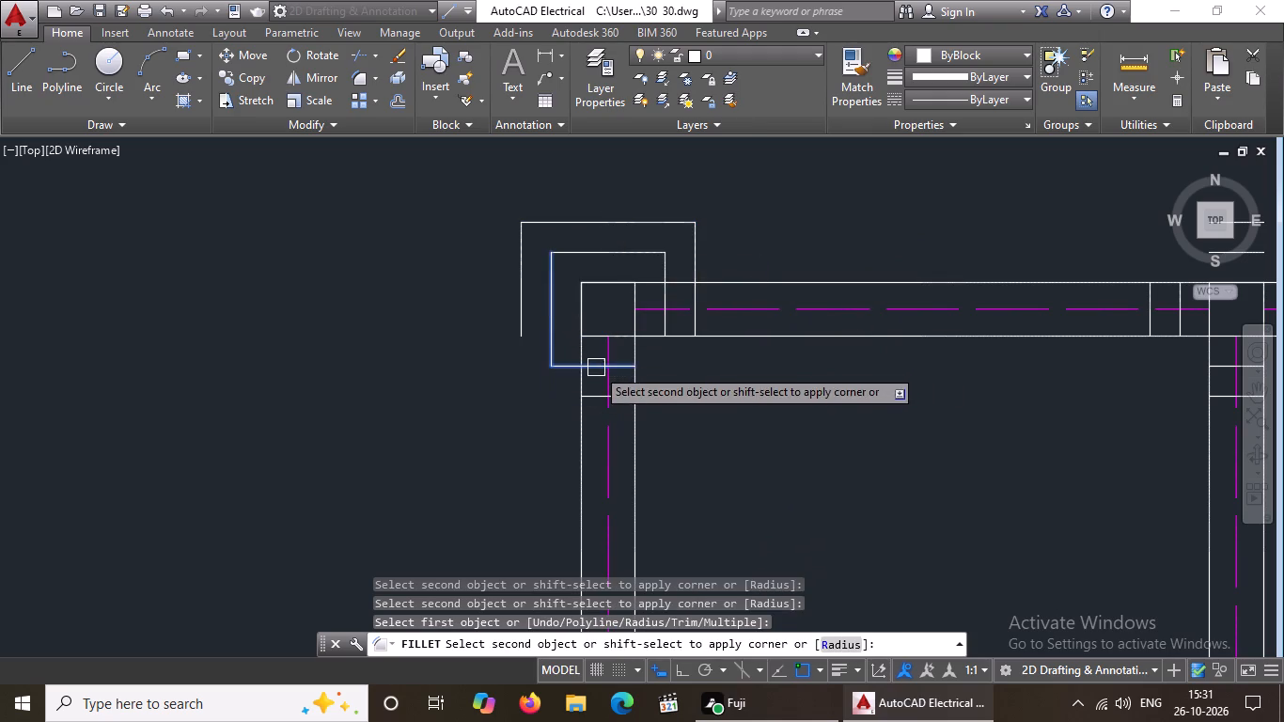
left_click(596, 368)
left_click(517, 296)
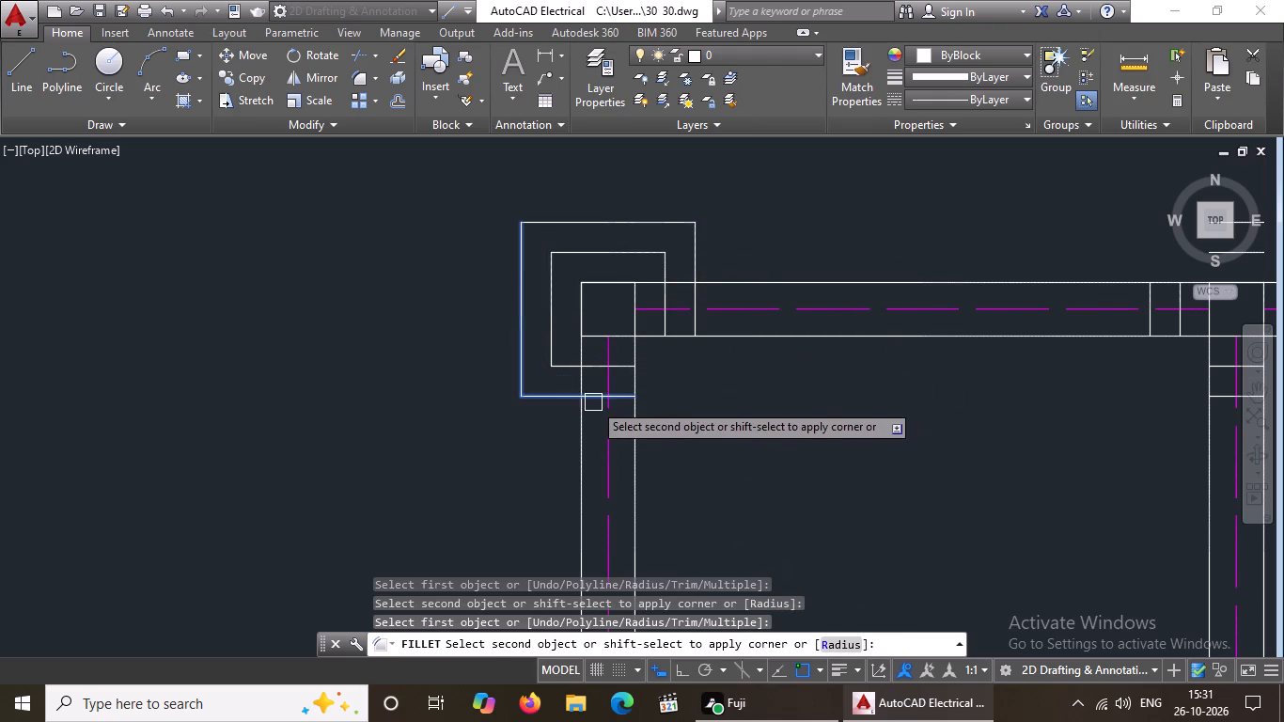
left_click(596, 398)
left_click_drag(616, 366, 626, 354)
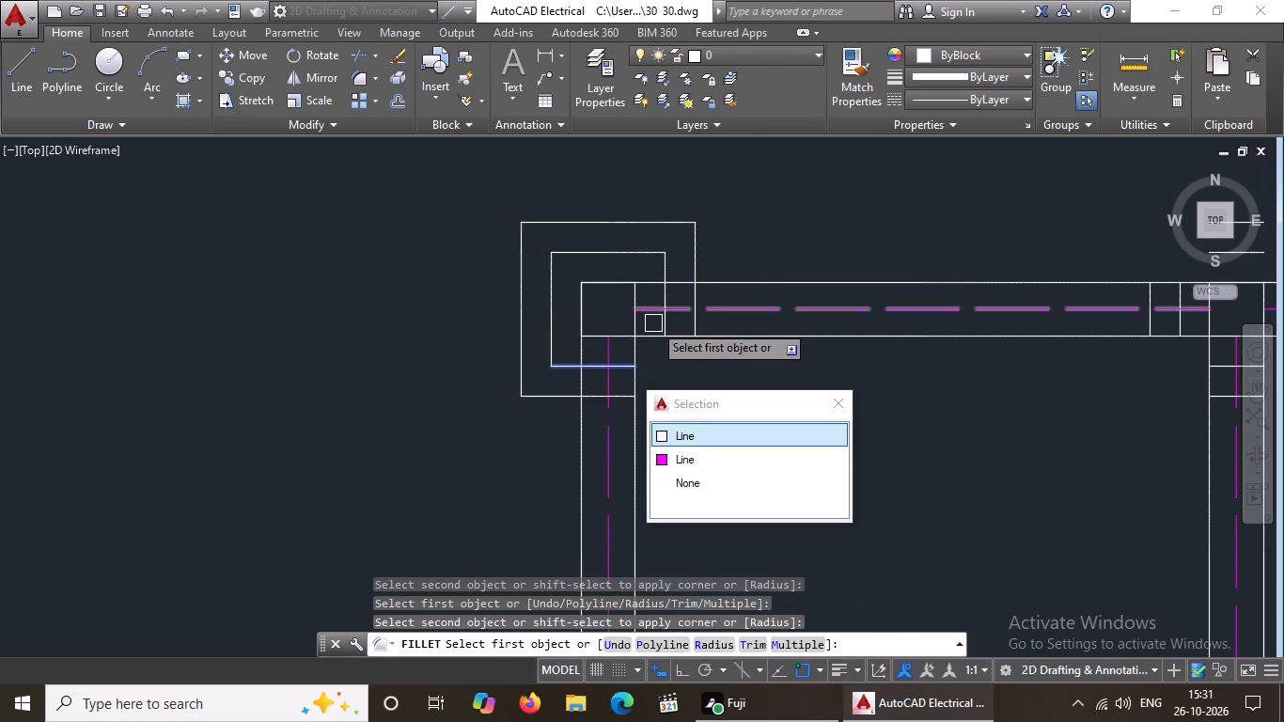
left_click(664, 322)
left_click(624, 398)
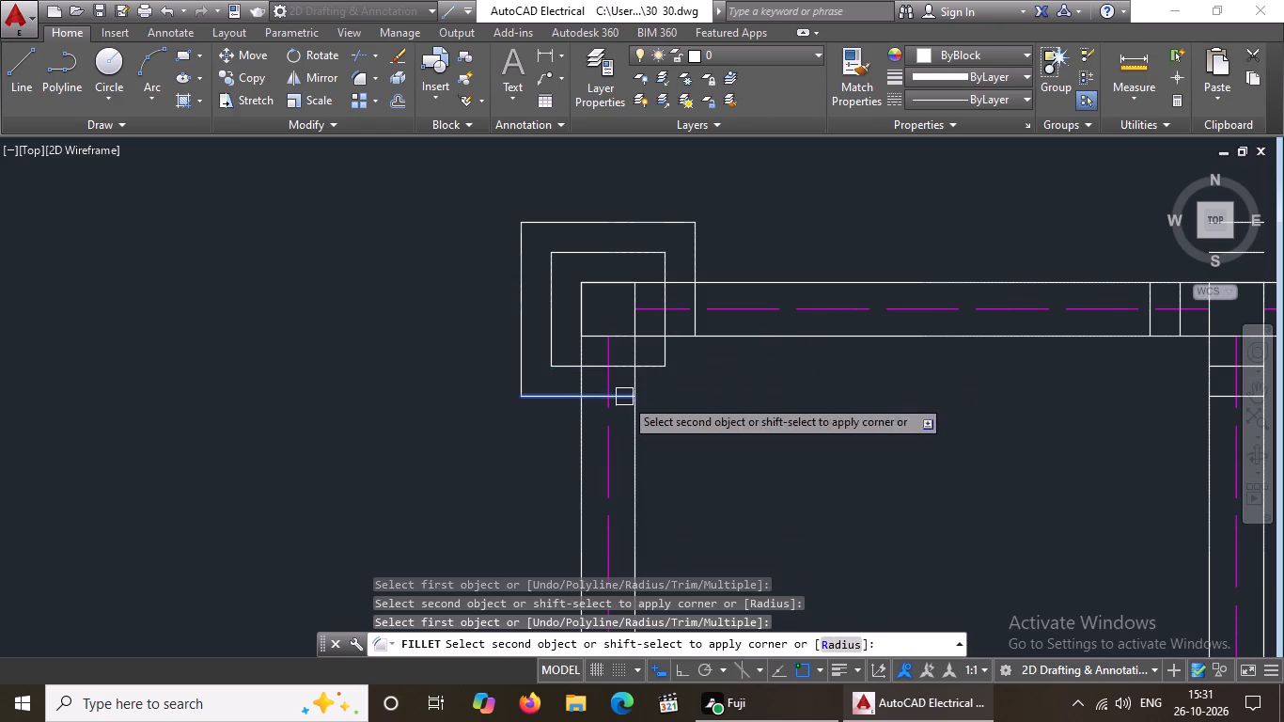
left_click(694, 322)
Fillet the northern corners of both offset rings where the west bath inner wall meets the north outer wall, at radius 0.
scroll(647, 303, "down", 5)
scroll(810, 280, "up", 4)
left_click(597, 405)
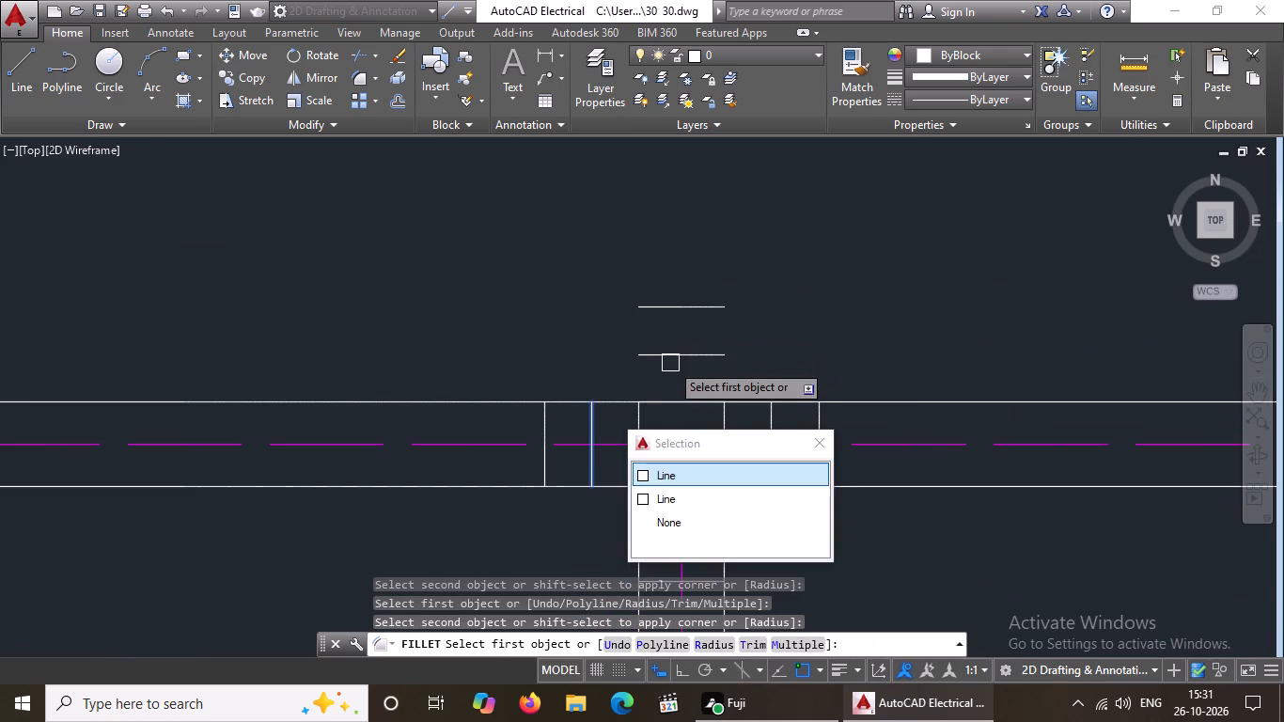
left_click(674, 354)
left_click(540, 431)
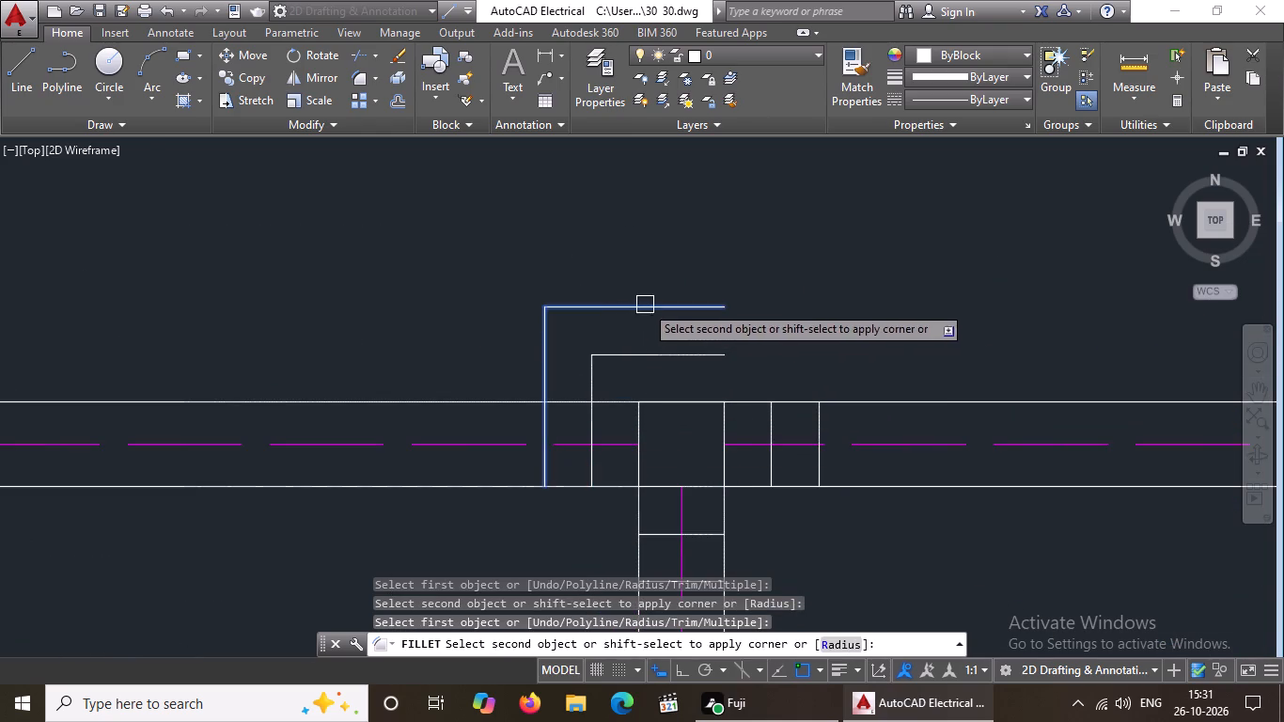
left_click(645, 305)
left_click(766, 426)
left_click(719, 364)
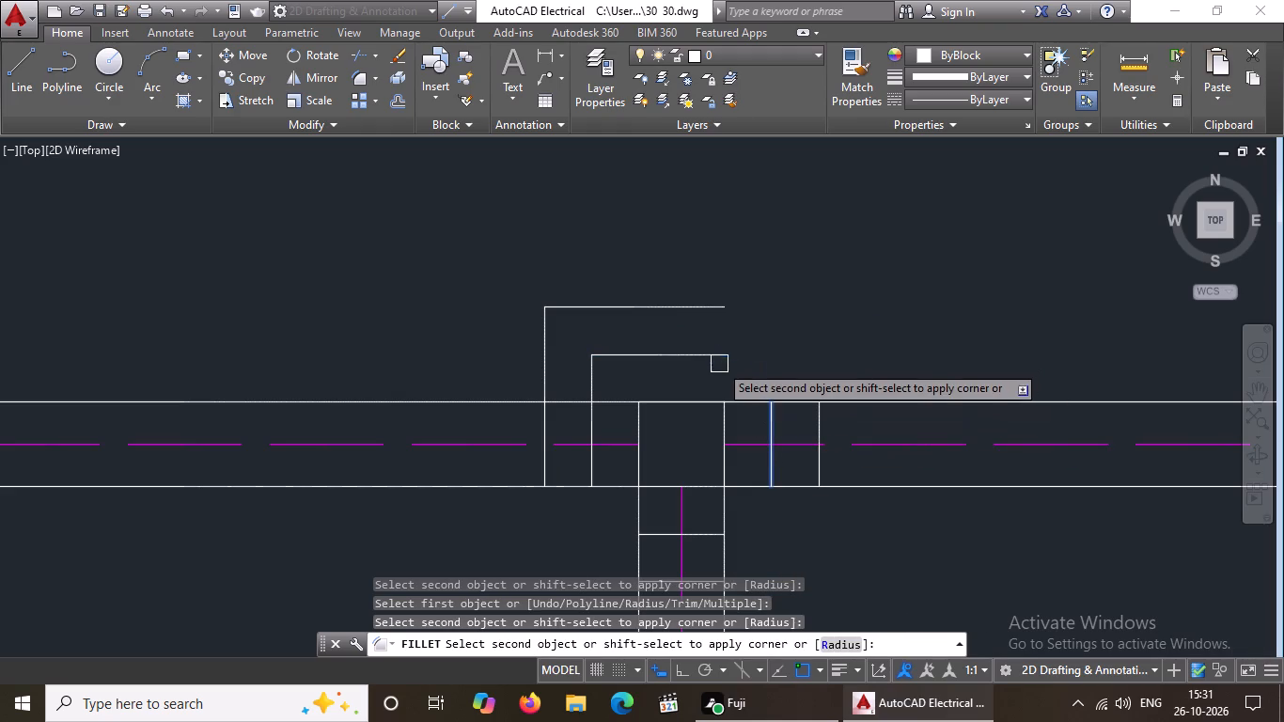
left_click(721, 354)
left_click_drag(716, 311, 726, 314)
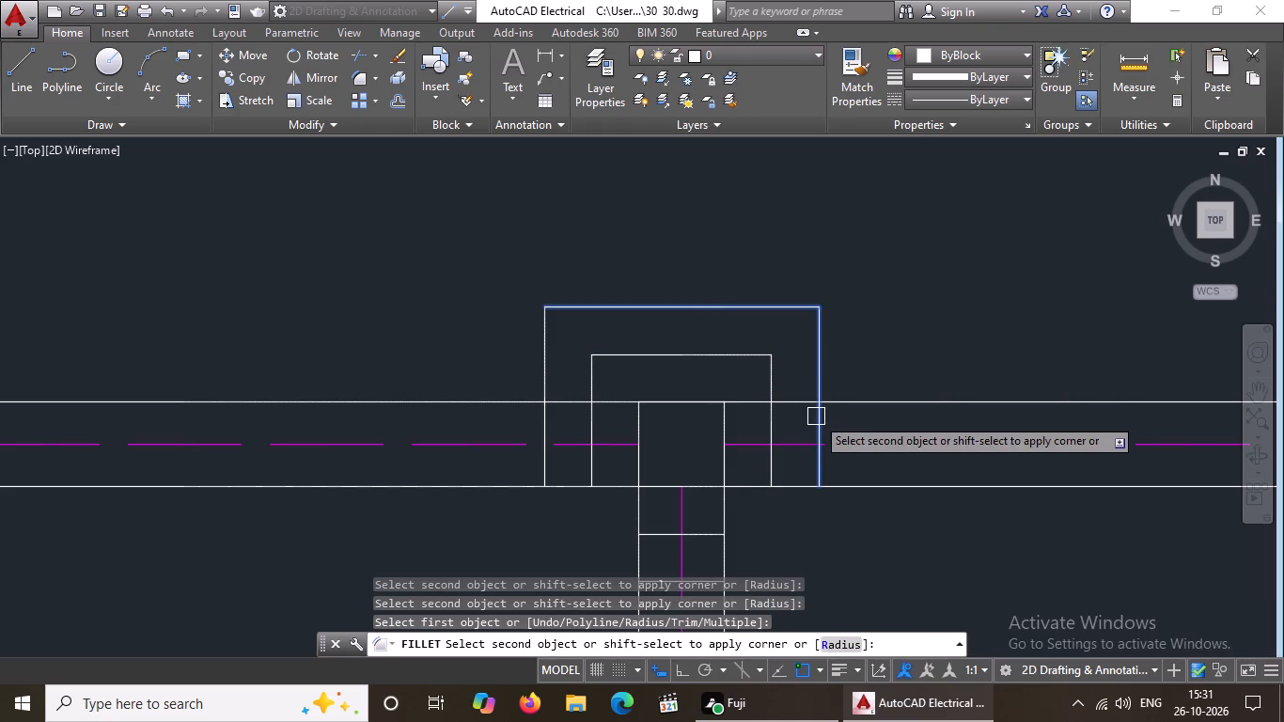
left_click(817, 419)
Close the southern corners of both offset rings at the west bath inner wall's junction on the north outer wall with radius 0 fillets.
scroll(727, 298, "down", 2)
scroll(719, 372, "up", 2)
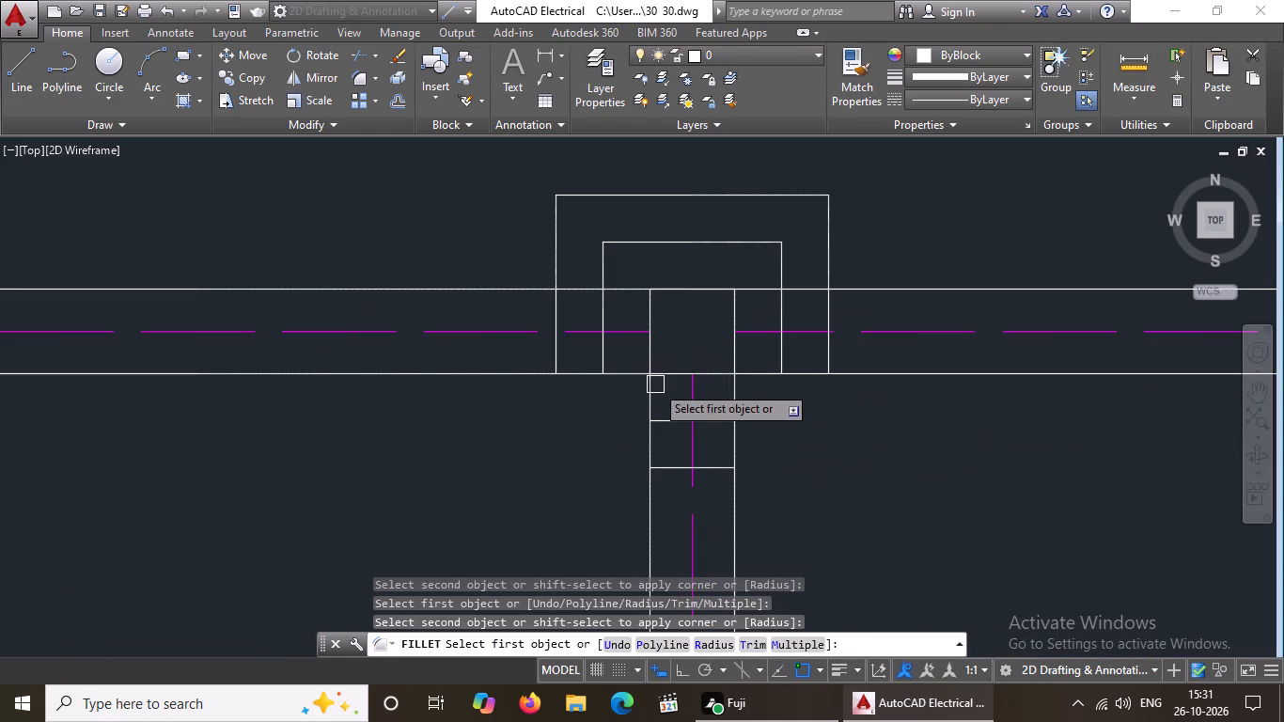
left_click(599, 356)
left_click(678, 417)
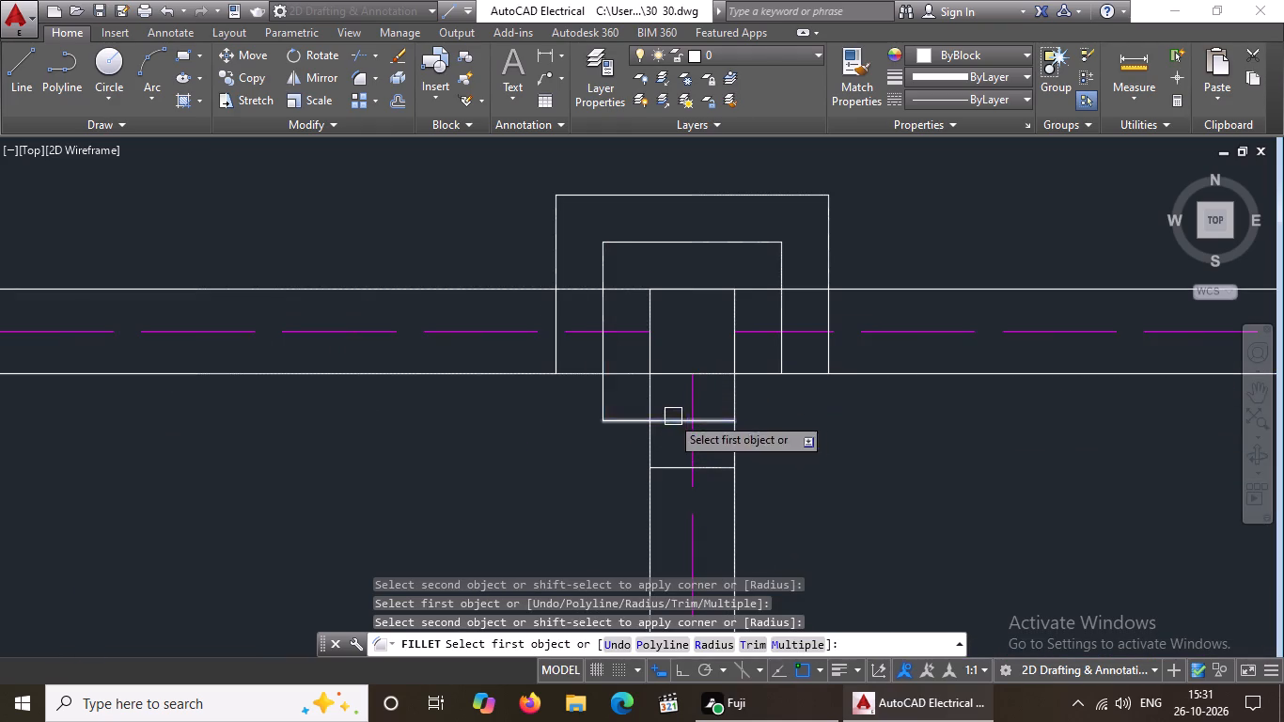
left_click(554, 351)
left_click(665, 464)
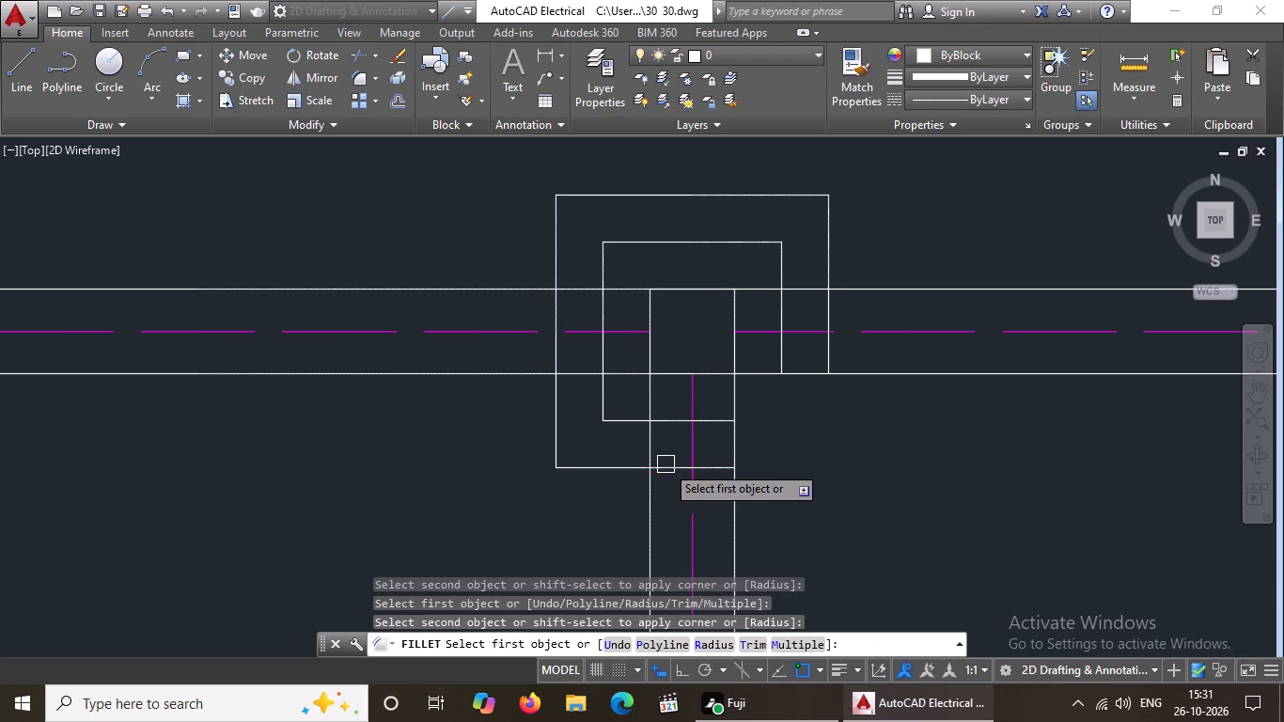
left_click_drag(712, 422, 729, 408)
left_click(781, 359)
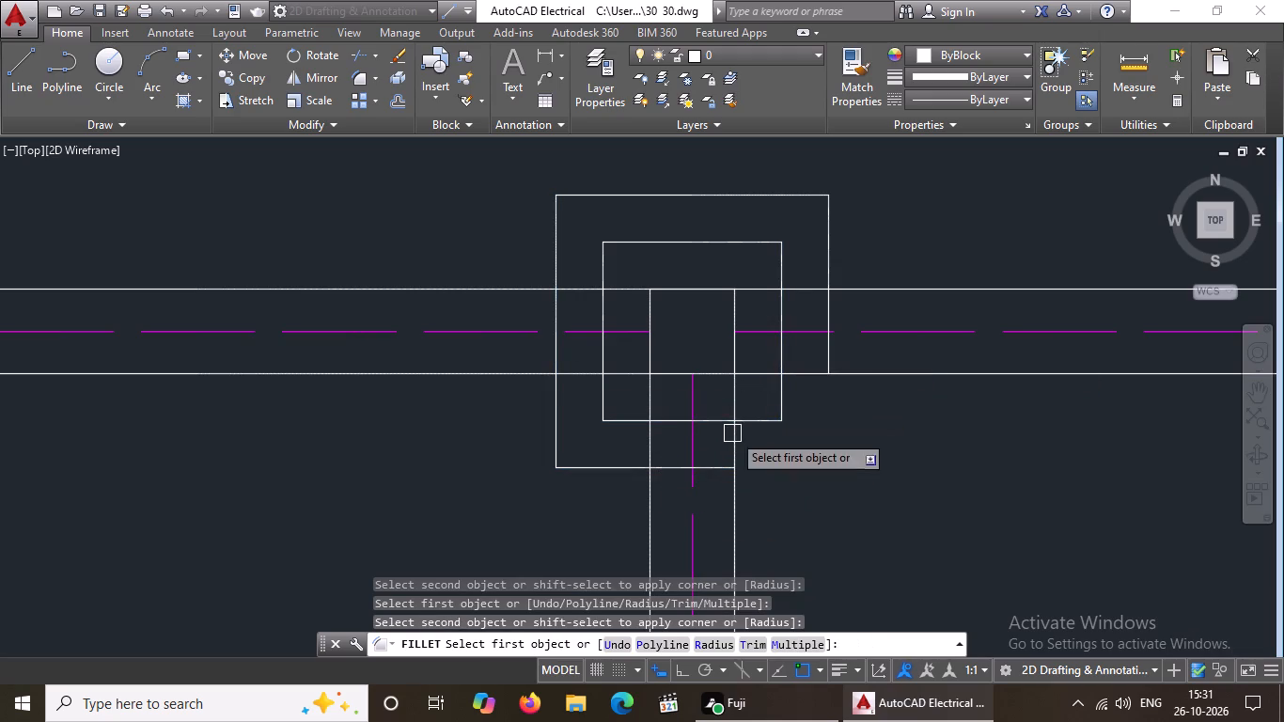
left_click_drag(715, 467, 736, 459)
left_click(827, 355)
Fillet the northern corners of both offset rings where the east bath inner wall meets the north outer wall, at radius 0.
scroll(732, 378, "down", 3)
scroll(1116, 368, "up", 3)
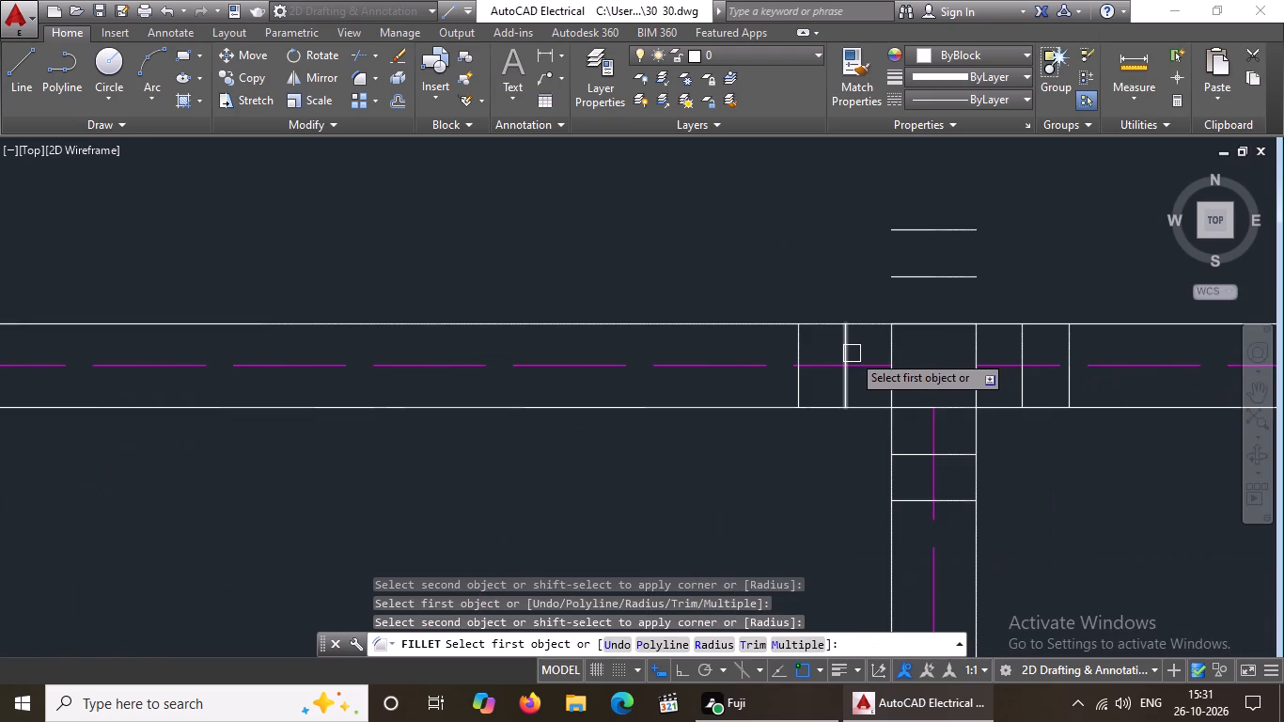
left_click(852, 352)
left_click(919, 279)
left_click(794, 345)
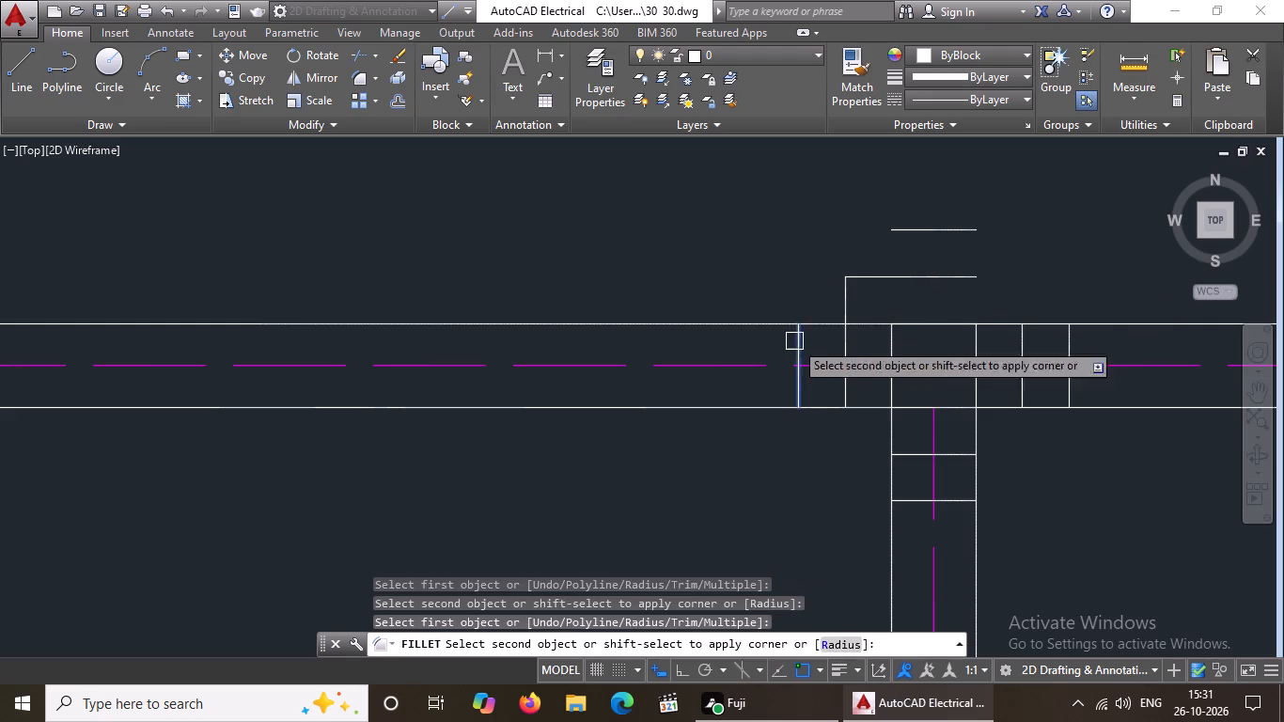
left_click(914, 231)
left_click(1019, 337)
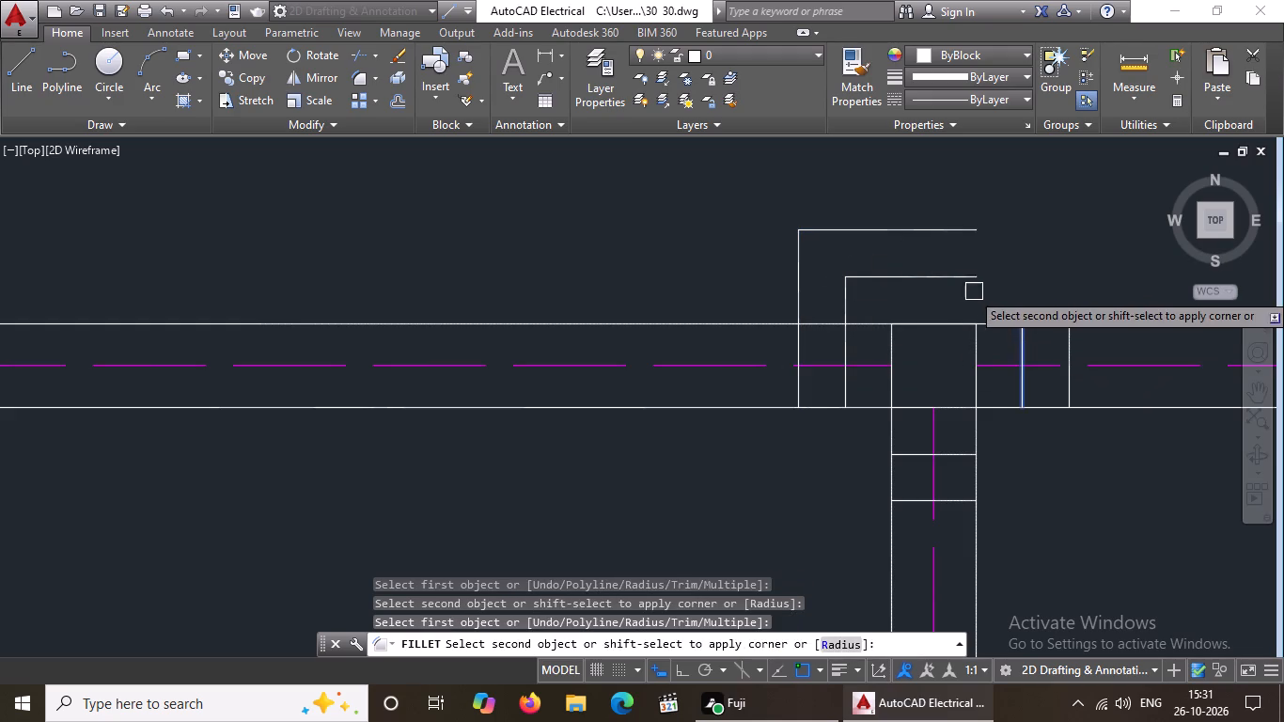
left_click(955, 281)
left_click(961, 228)
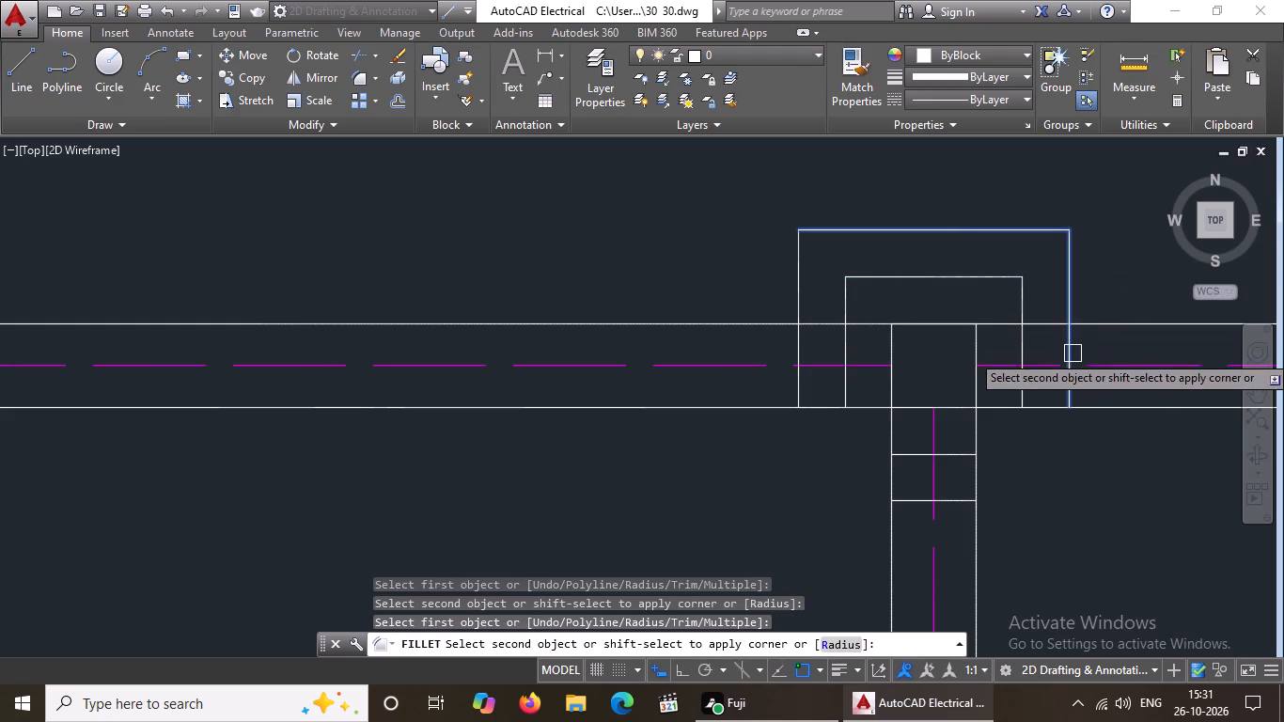
left_click(1073, 338)
Close the southern corners of both offset rings at the east bath inner wall's junction on the north outer wall with radius 0 fillets.
left_click(841, 395)
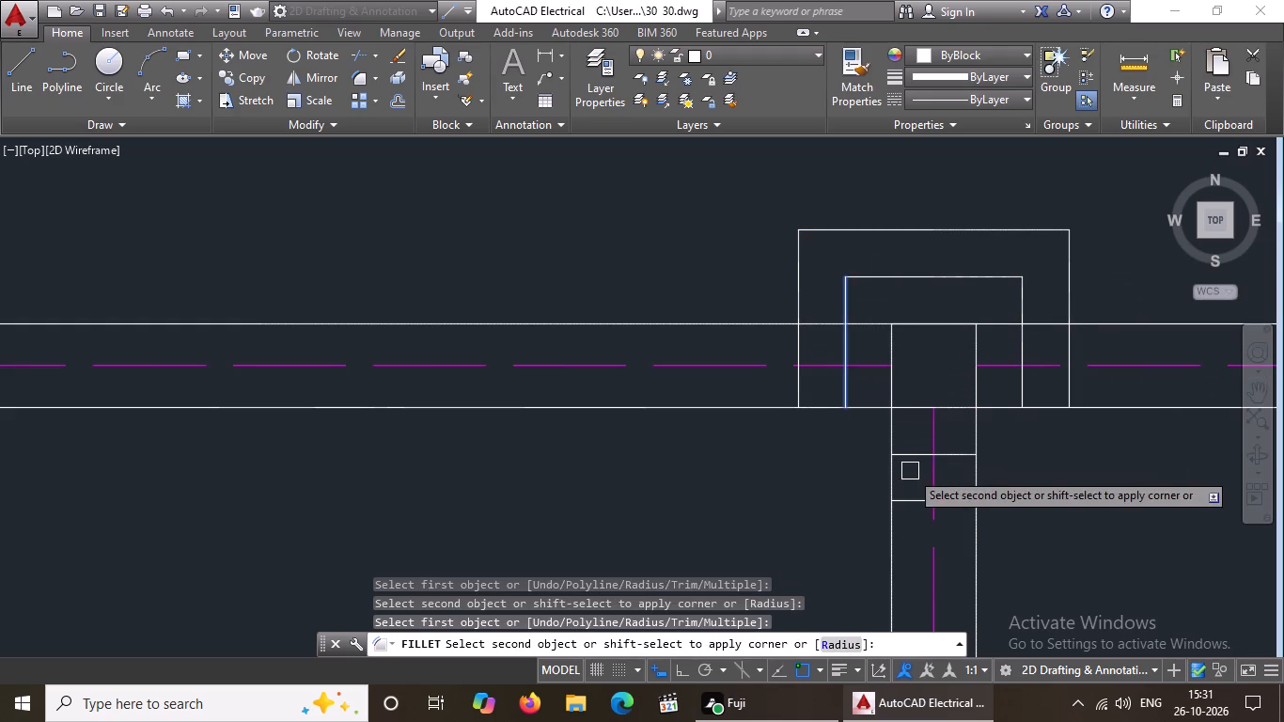
left_click(915, 455)
left_click(802, 390)
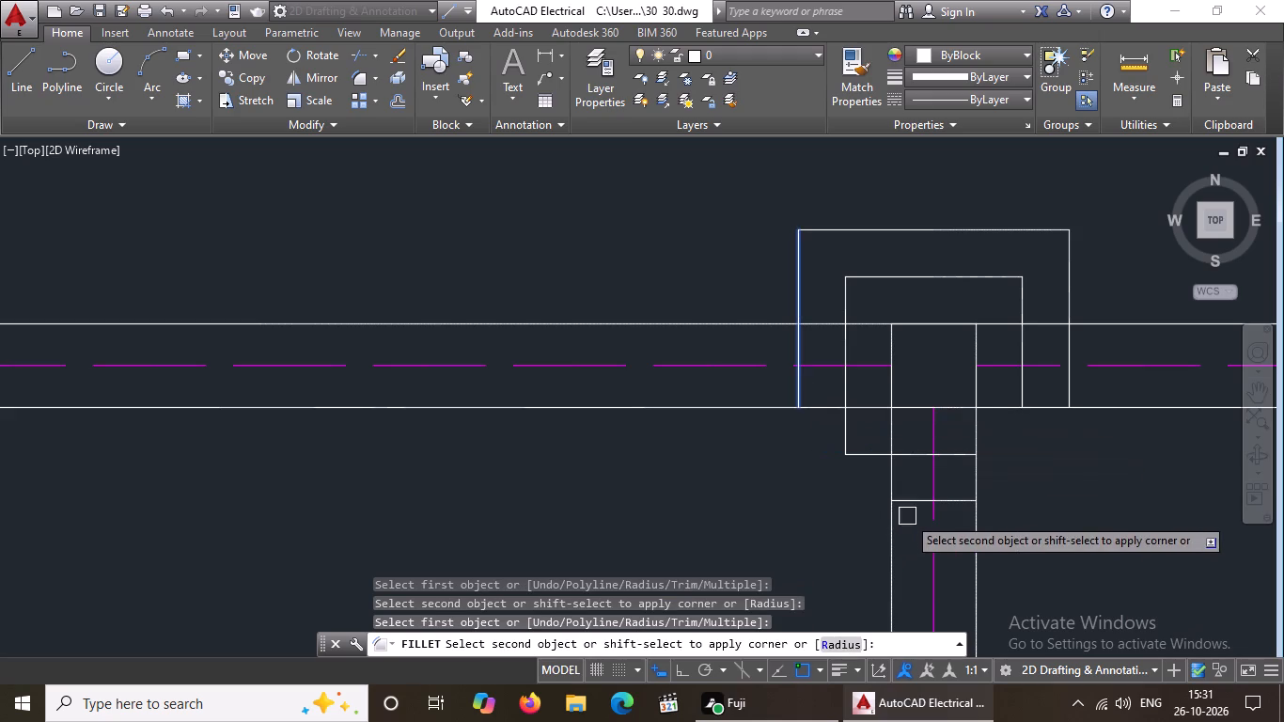
left_click(915, 500)
left_click(959, 452)
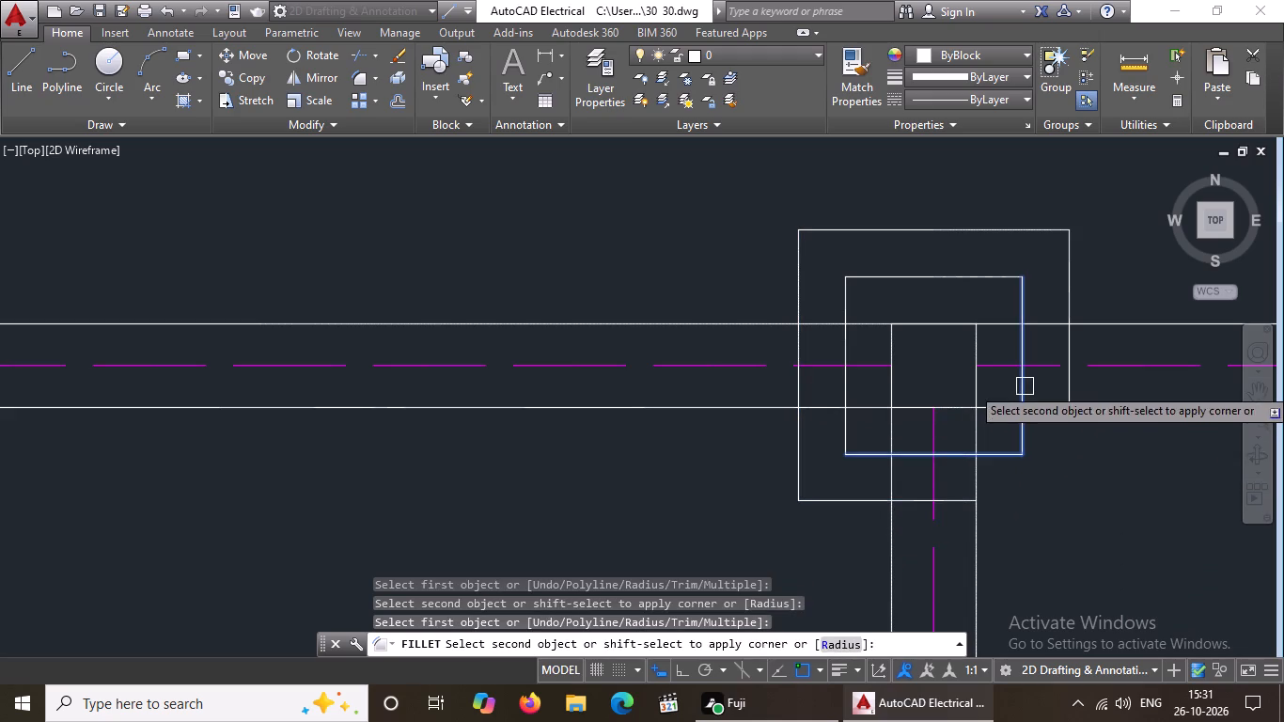
left_click_drag(1025, 386, 1023, 398)
left_click(954, 506)
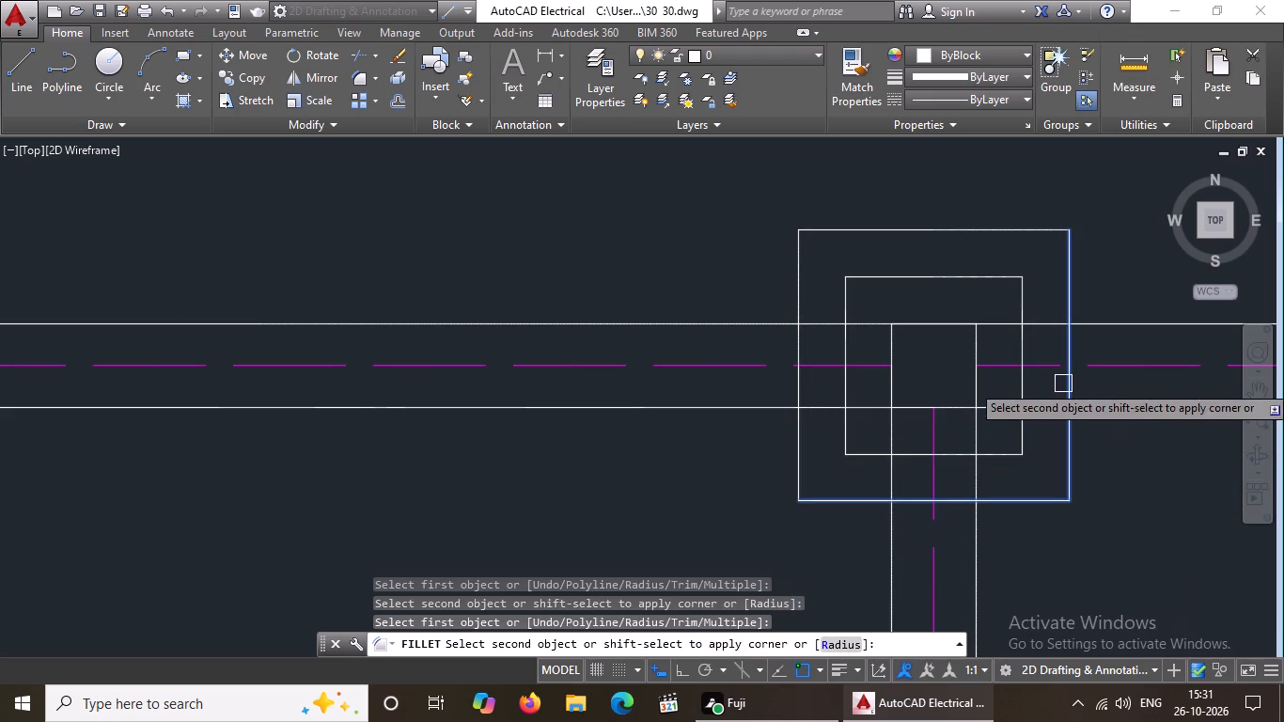
left_click(1063, 383)
Fillet the north-west and north-east corners of both offset rings around the plan's north-east corner square at radius 0.
scroll(944, 425, "down", 3)
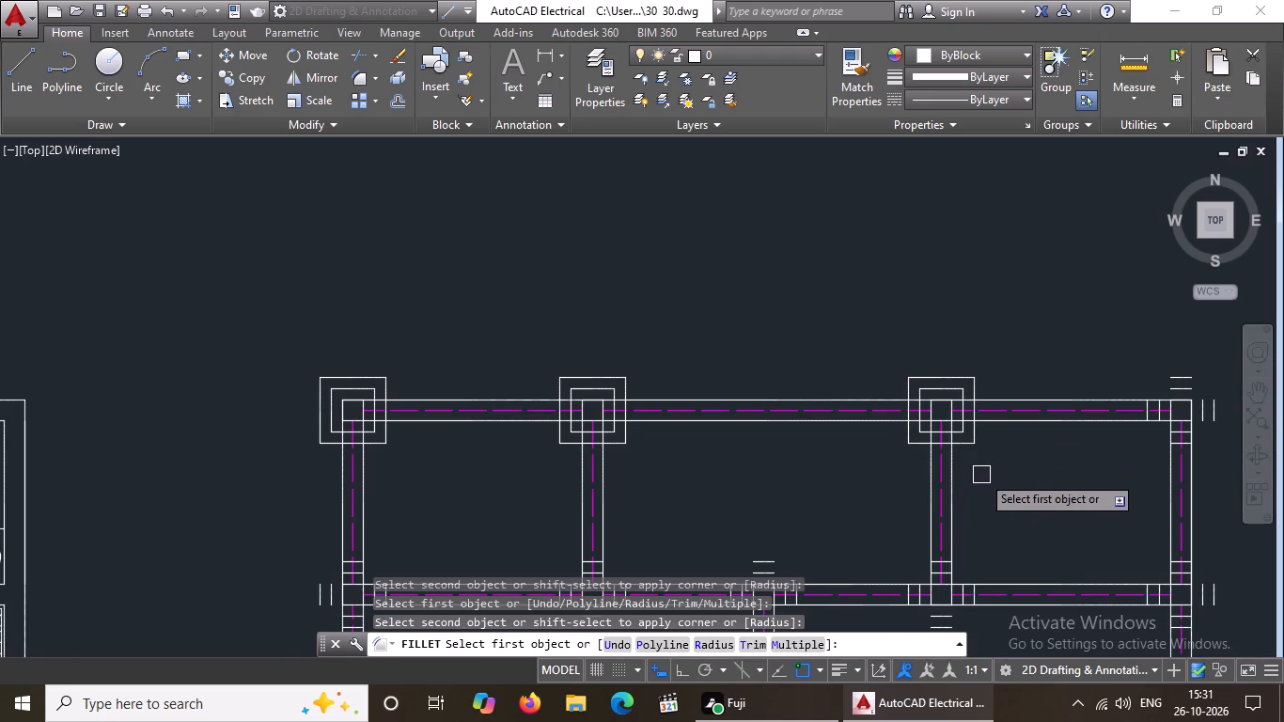
middle_click_drag(970, 472, 460, 542)
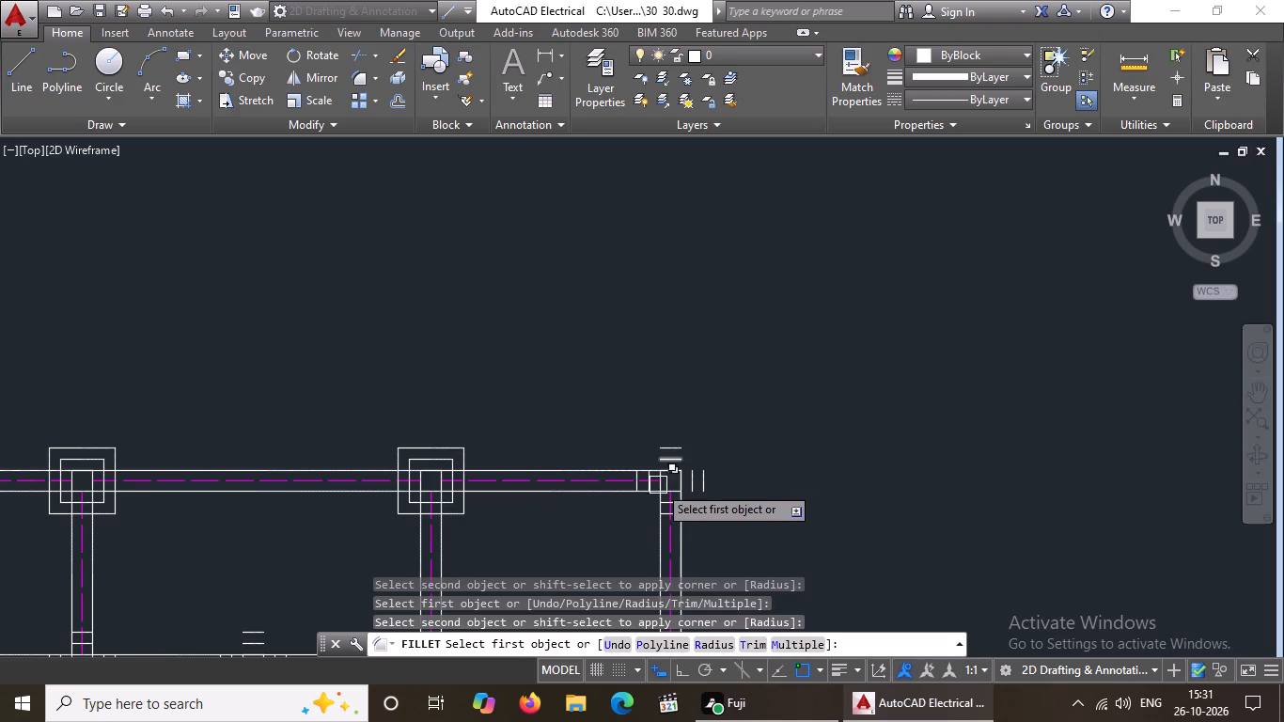
scroll(614, 534, "up", 2)
scroll(715, 445, "up", 2)
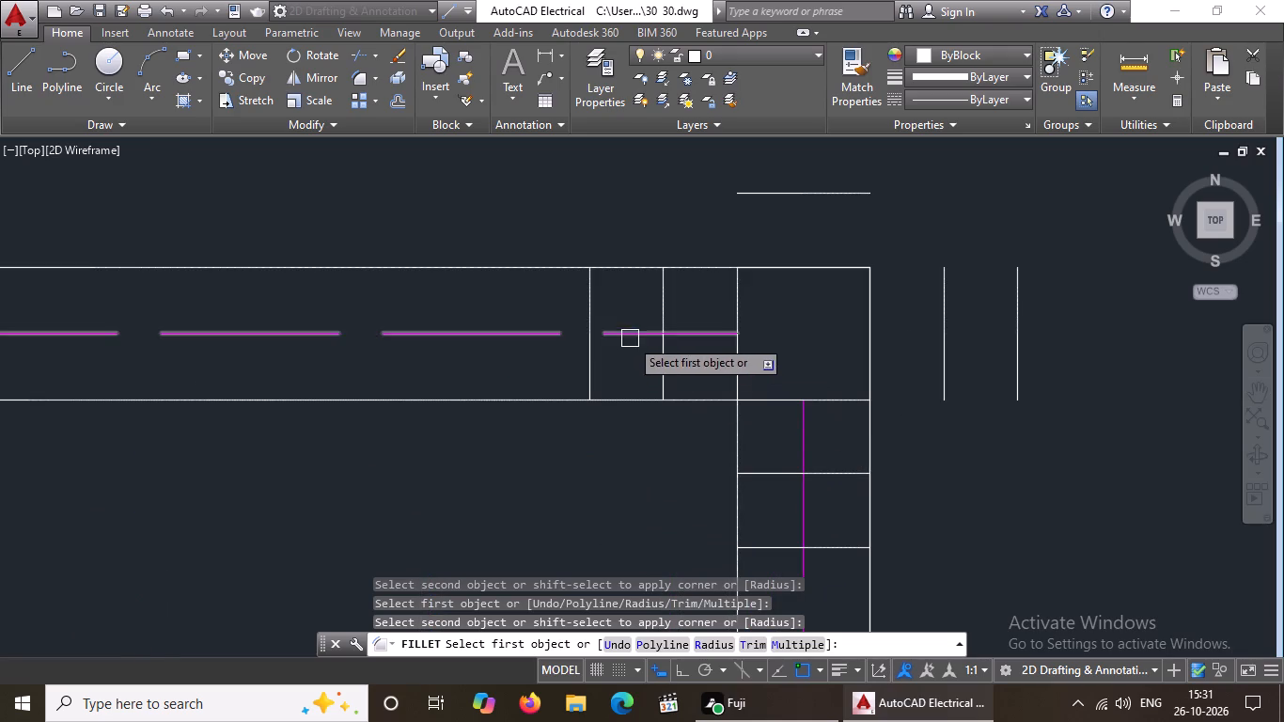
left_click(663, 319)
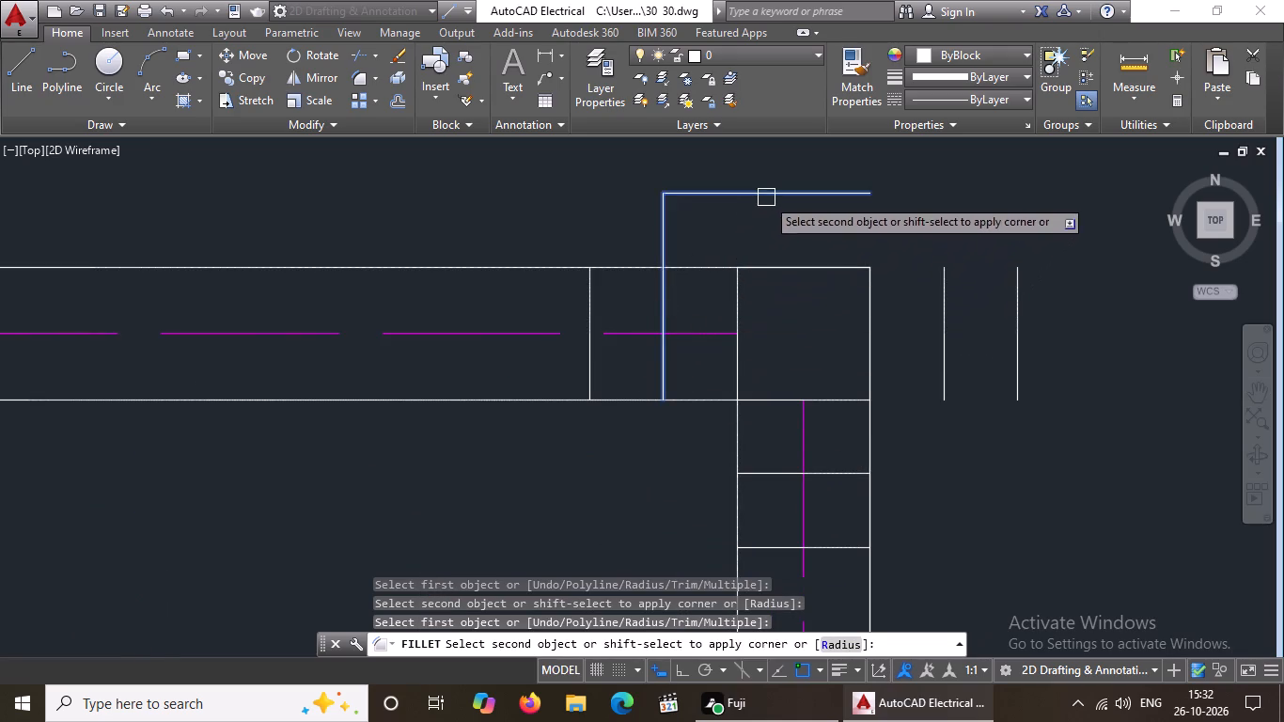
left_click(769, 195)
scroll(728, 266, "down", 2)
scroll(682, 283, "up", 1)
left_click_drag(672, 286, 680, 272)
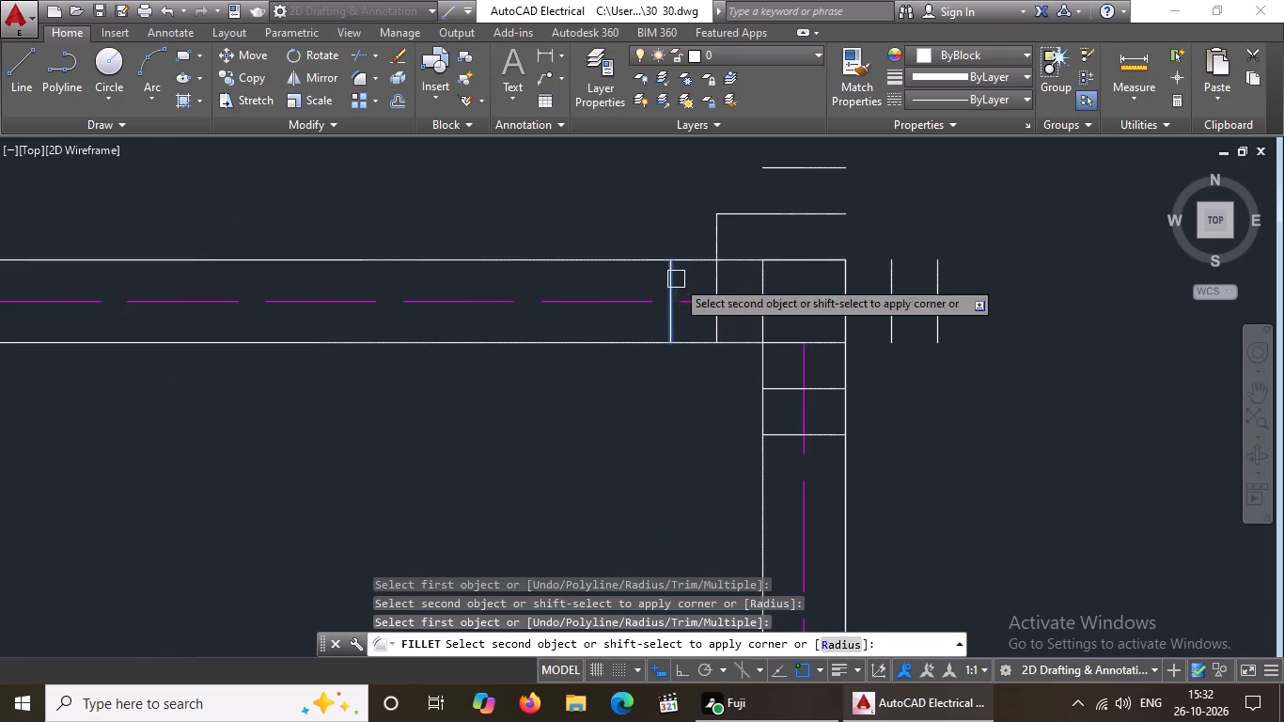
left_click_drag(680, 272, 683, 265)
left_click(787, 168)
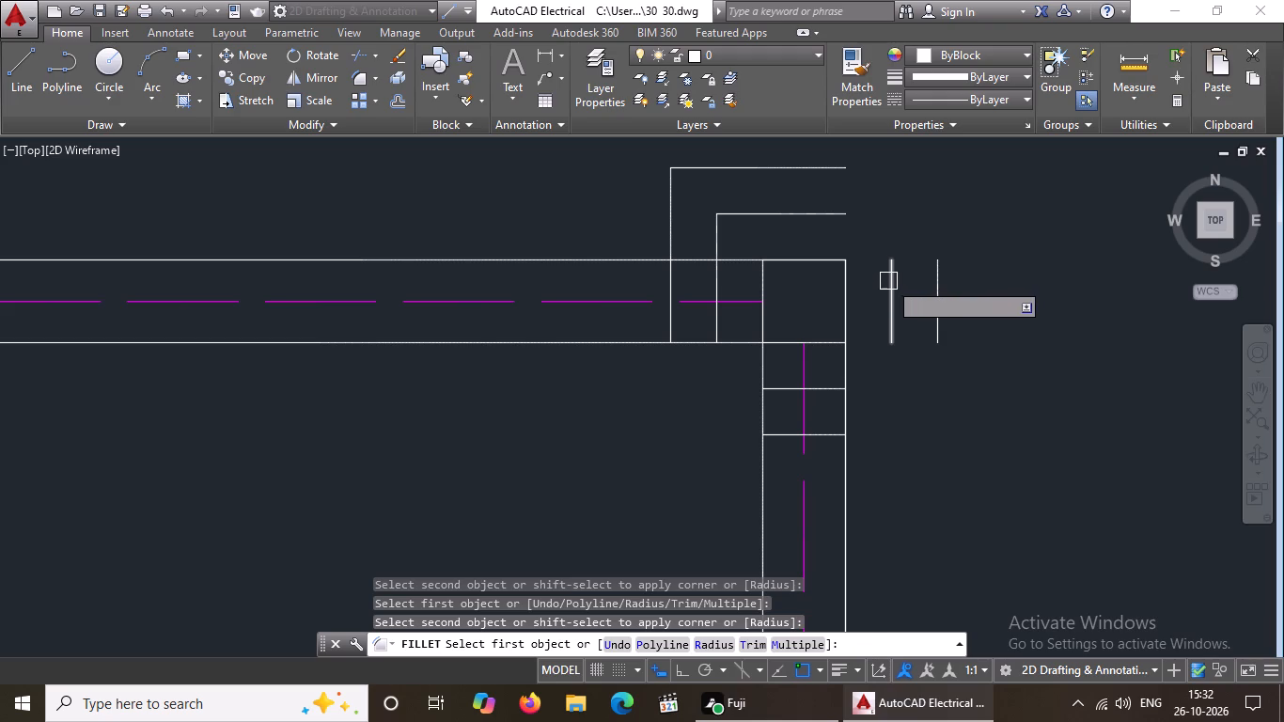
left_click(888, 281)
left_click(829, 216)
left_click(837, 165)
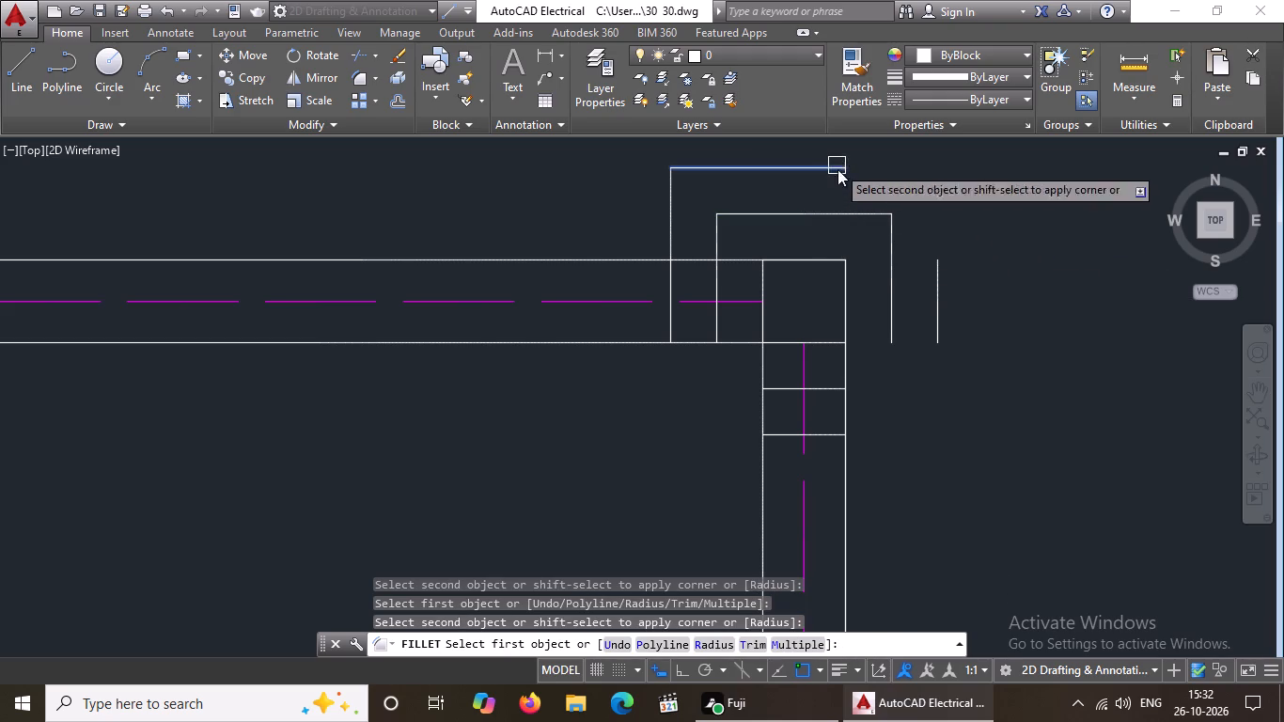
left_click(936, 279)
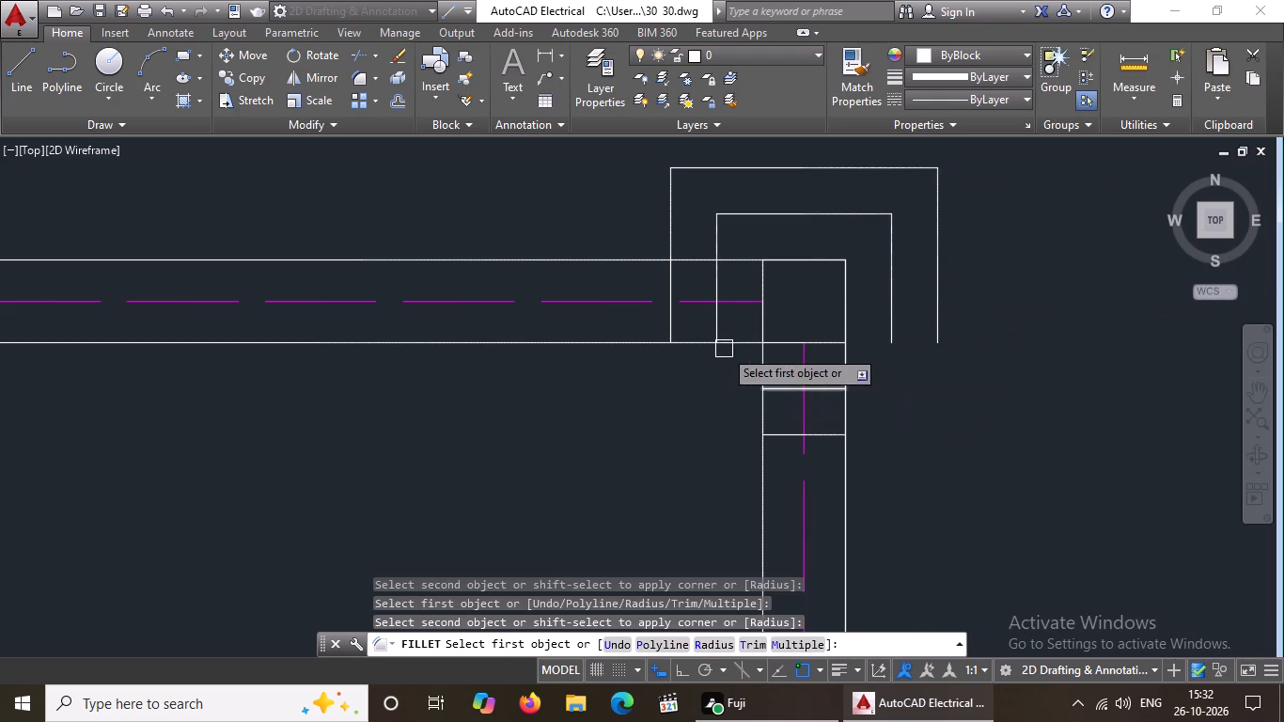
Close the south-west and south-east corners of both offset rings around the north-east corner square with radius 0 fillets.
left_click(720, 322)
left_click(786, 385)
left_click(669, 323)
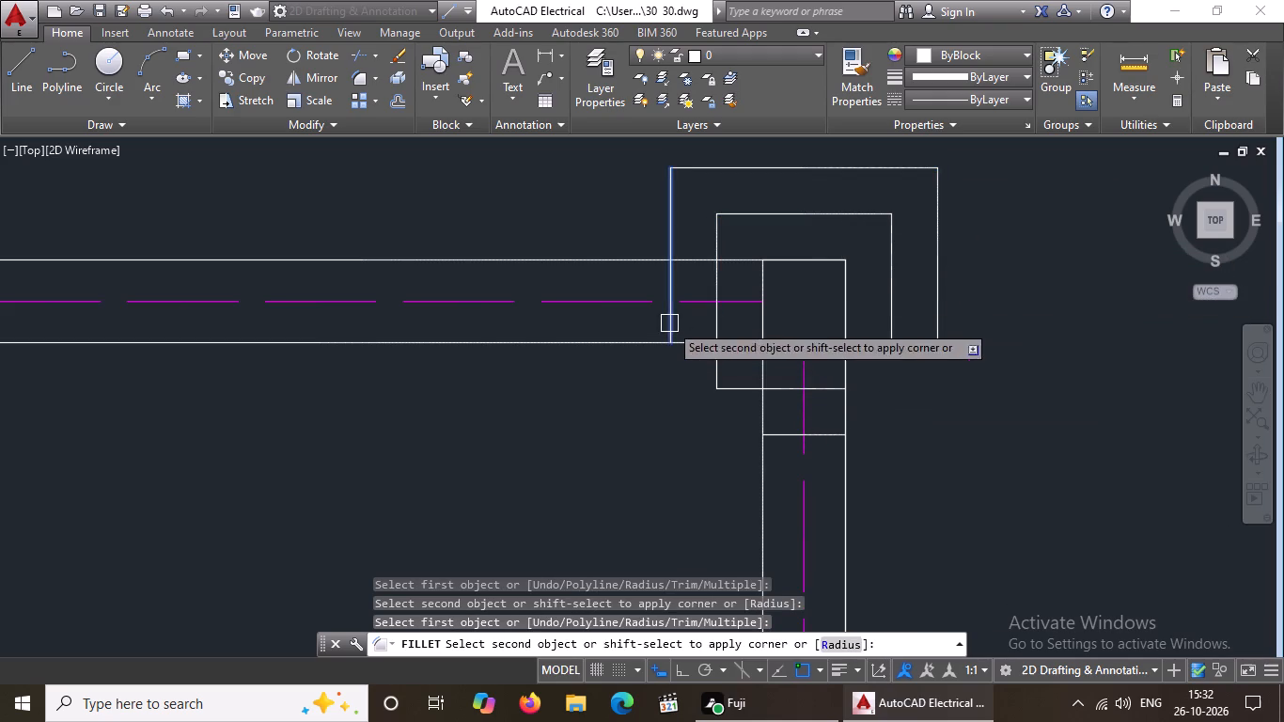
left_click(778, 435)
left_click_drag(823, 390, 834, 383)
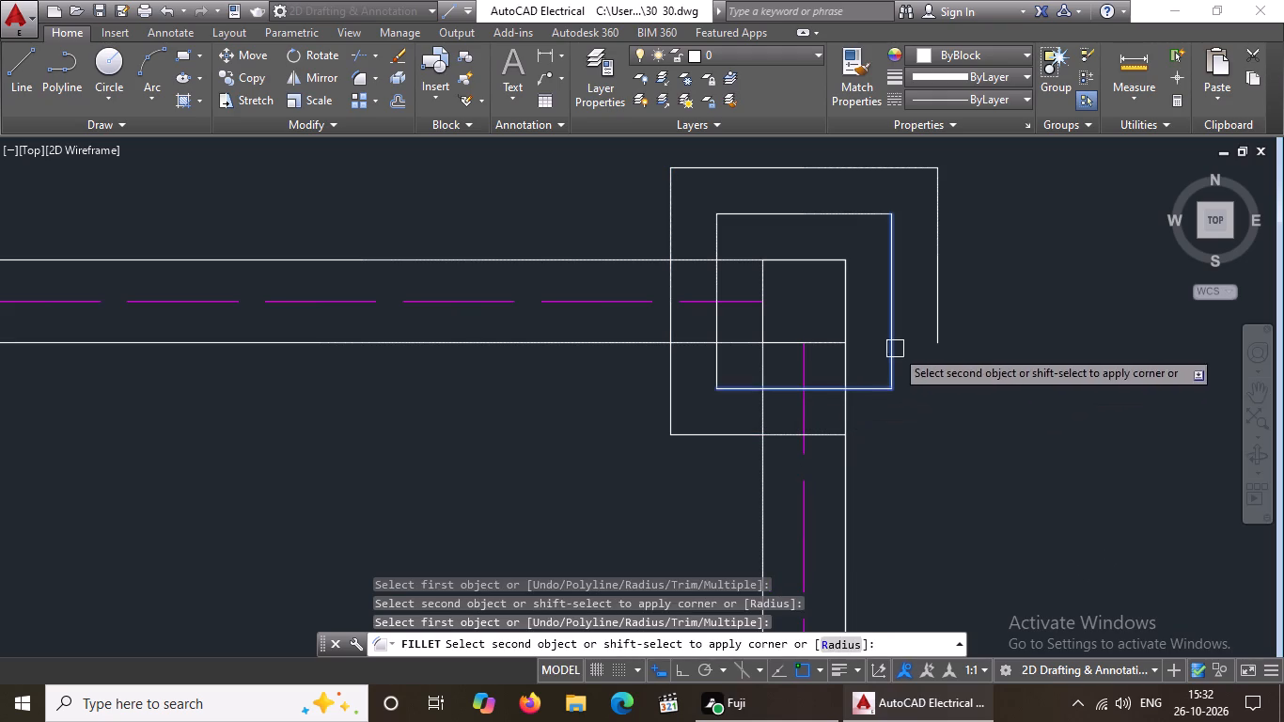
left_click(894, 332)
left_click(827, 438)
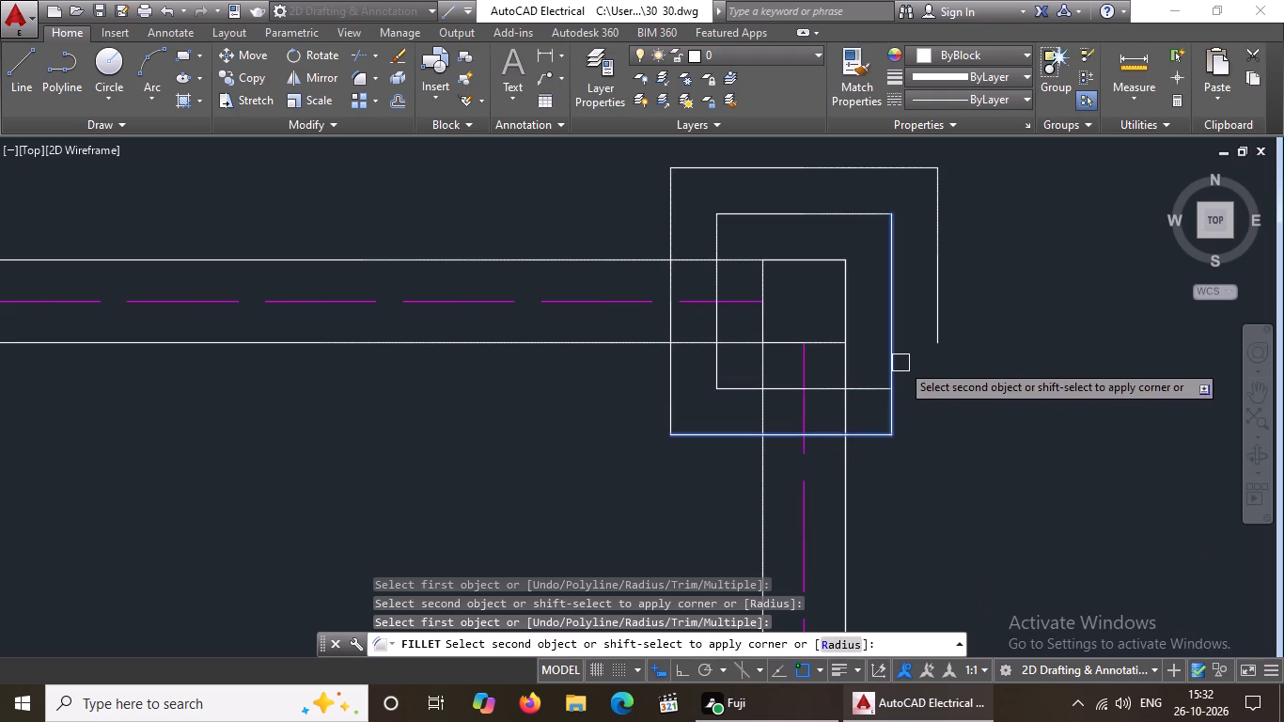
left_click(933, 327)
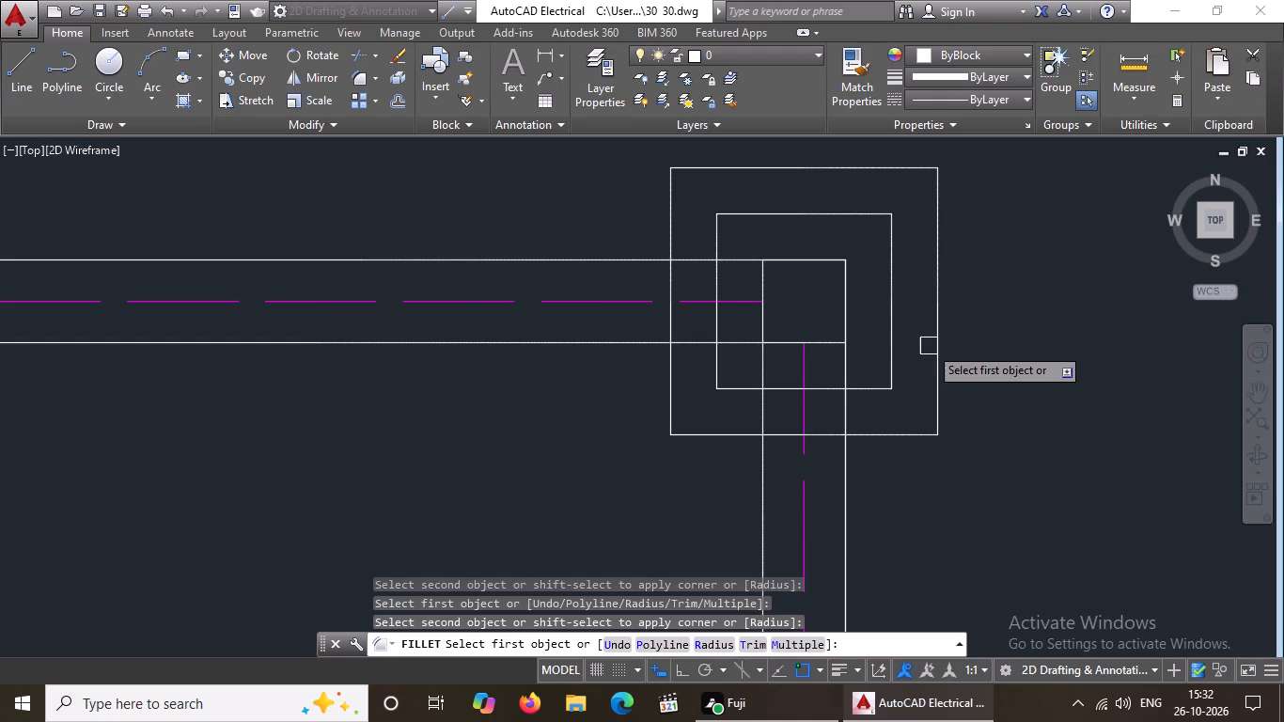
Fillet the northern corners of both offset rings where the wall south of the baths meets the west outer wall, at radius 0.
scroll(929, 349, "down", 3)
scroll(0, 512, "up", 2)
left_click(154, 518)
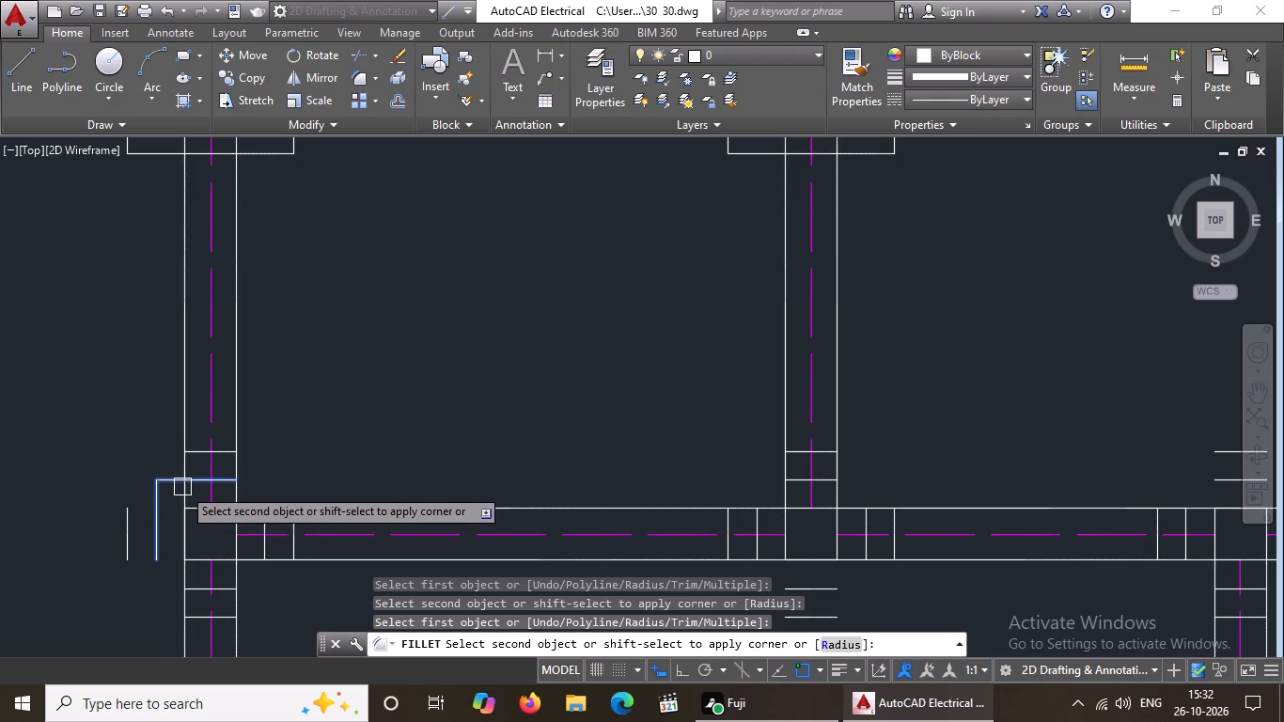
left_click(195, 479)
left_click(122, 511)
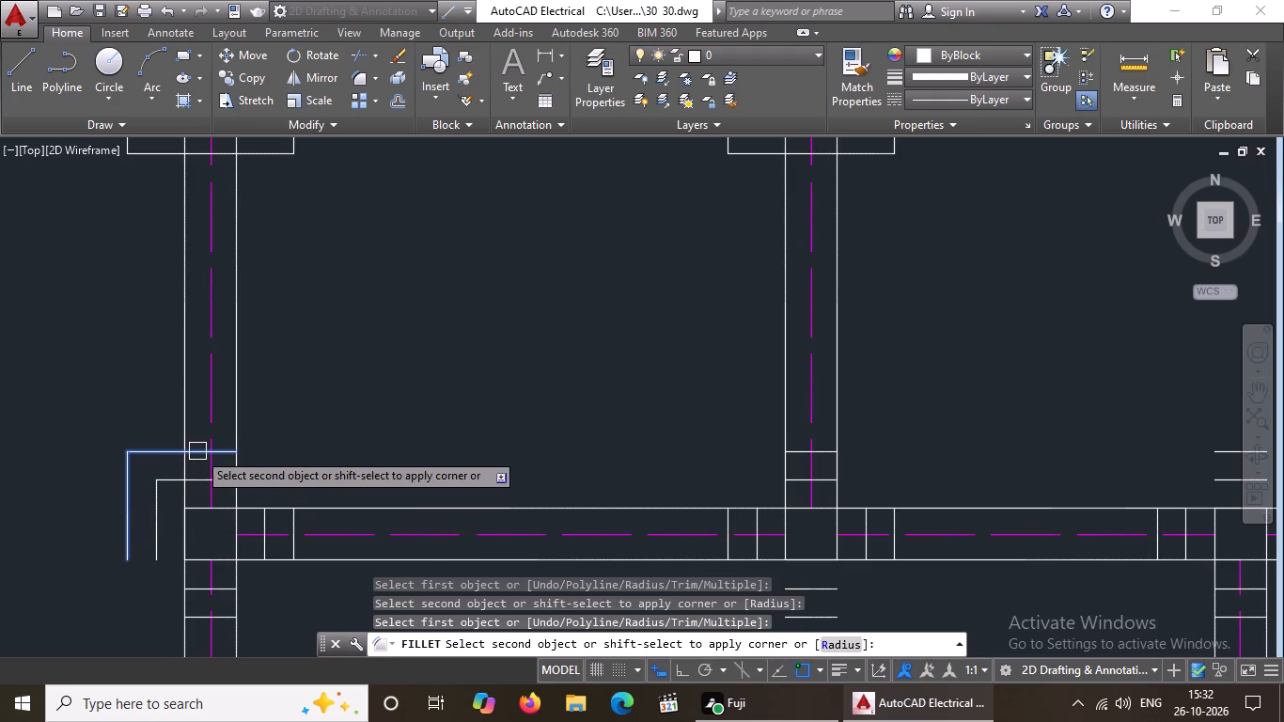
left_click(198, 450)
left_click(227, 480)
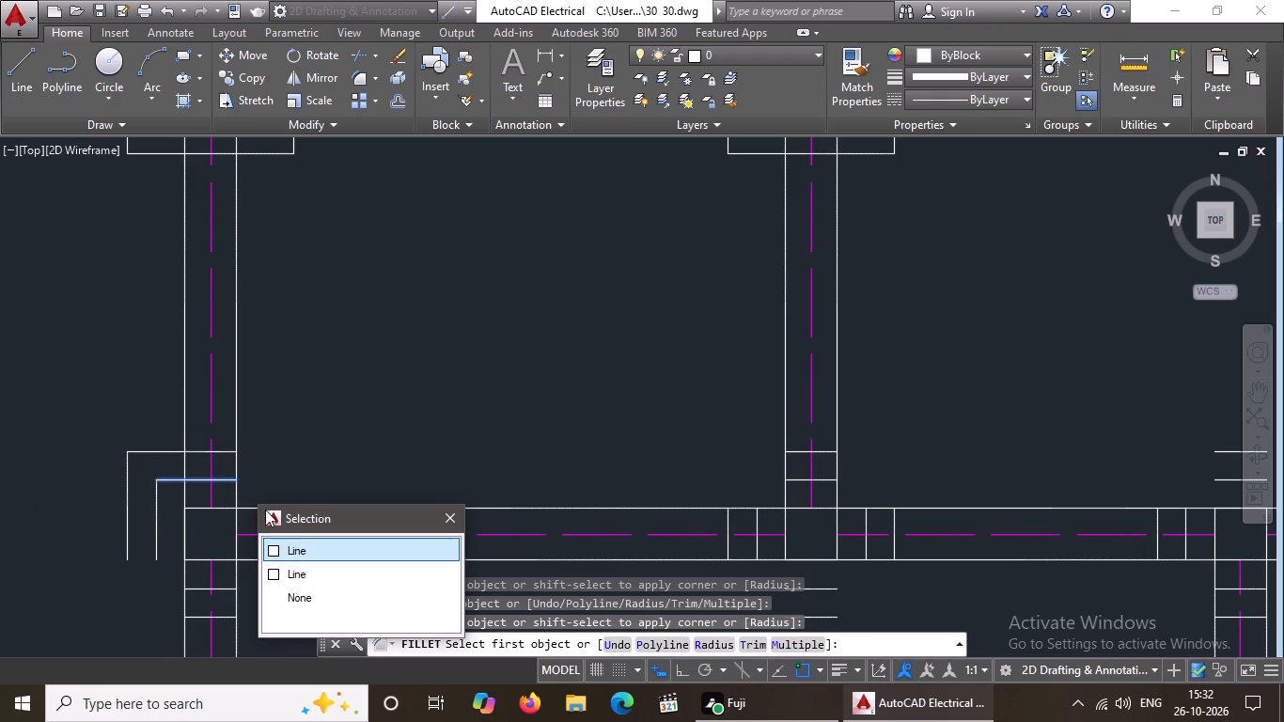
left_click(295, 555)
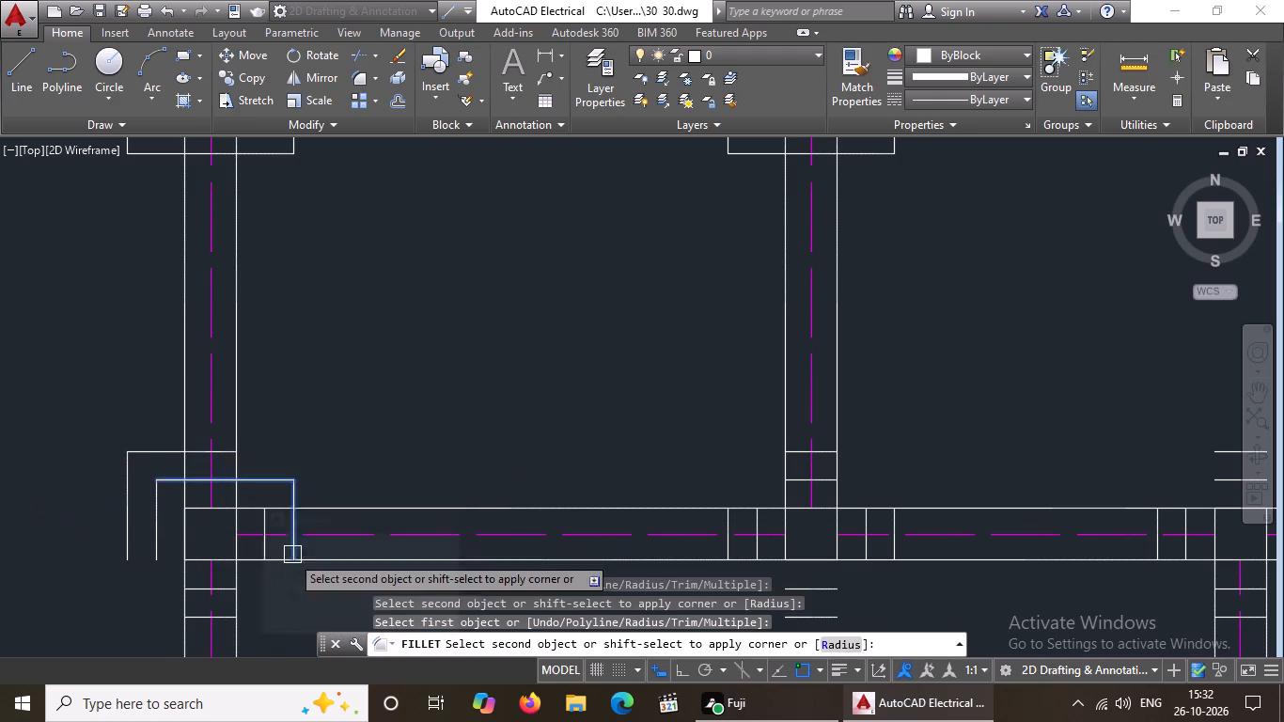
scroll(258, 522, "up", 2)
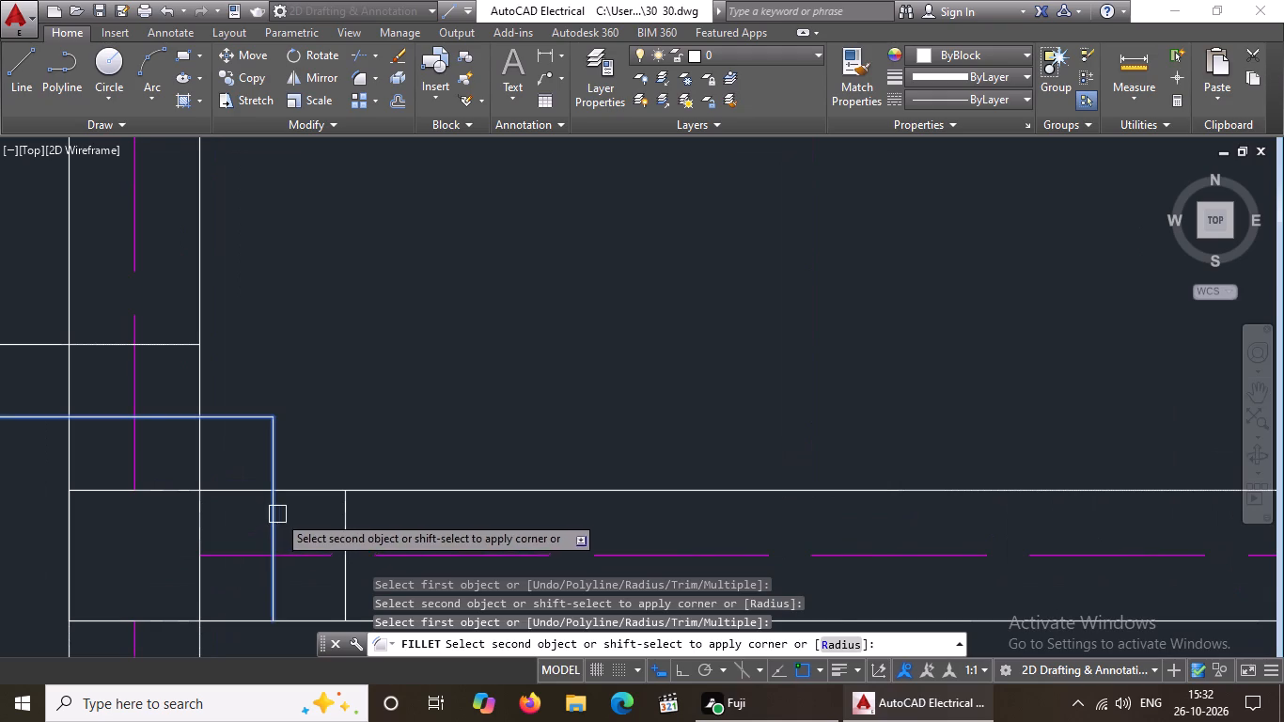
left_click(277, 514)
left_click(173, 346)
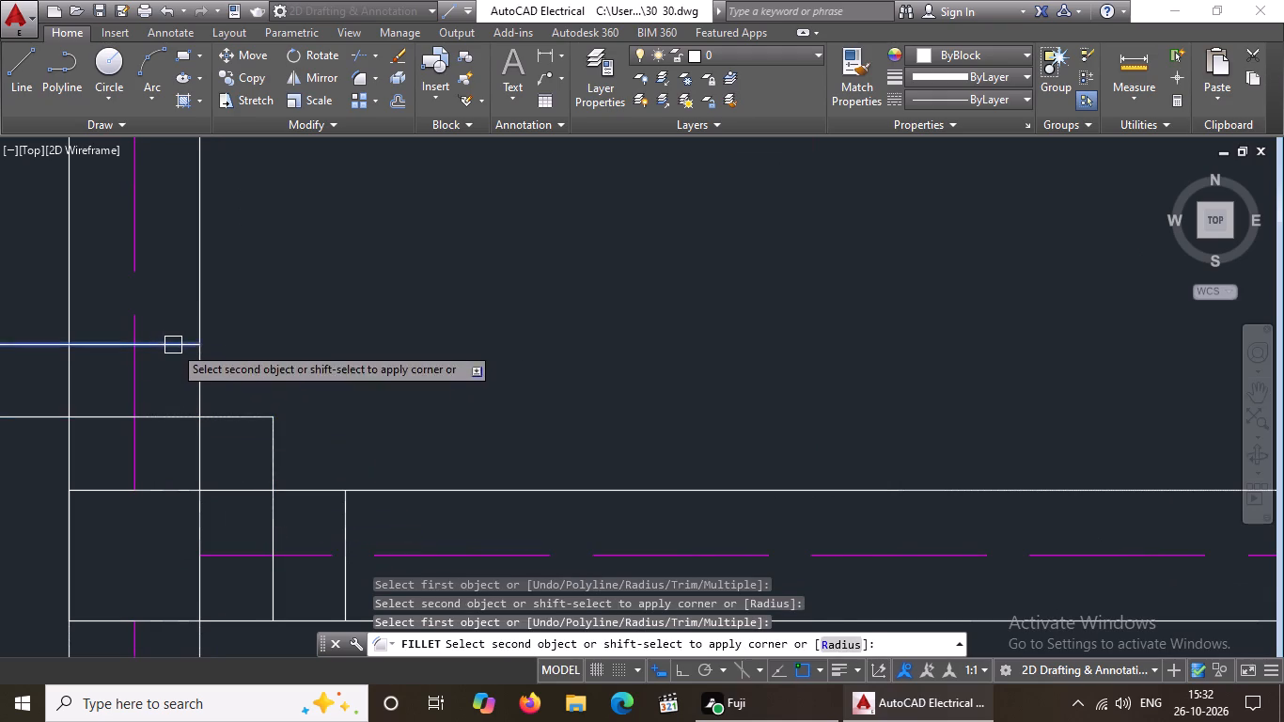
left_click(350, 526)
Close the southern corners of both offset rings at the west outer wall's junction with the wall south of the baths, using radius 0 fillets.
scroll(383, 406, "down", 5)
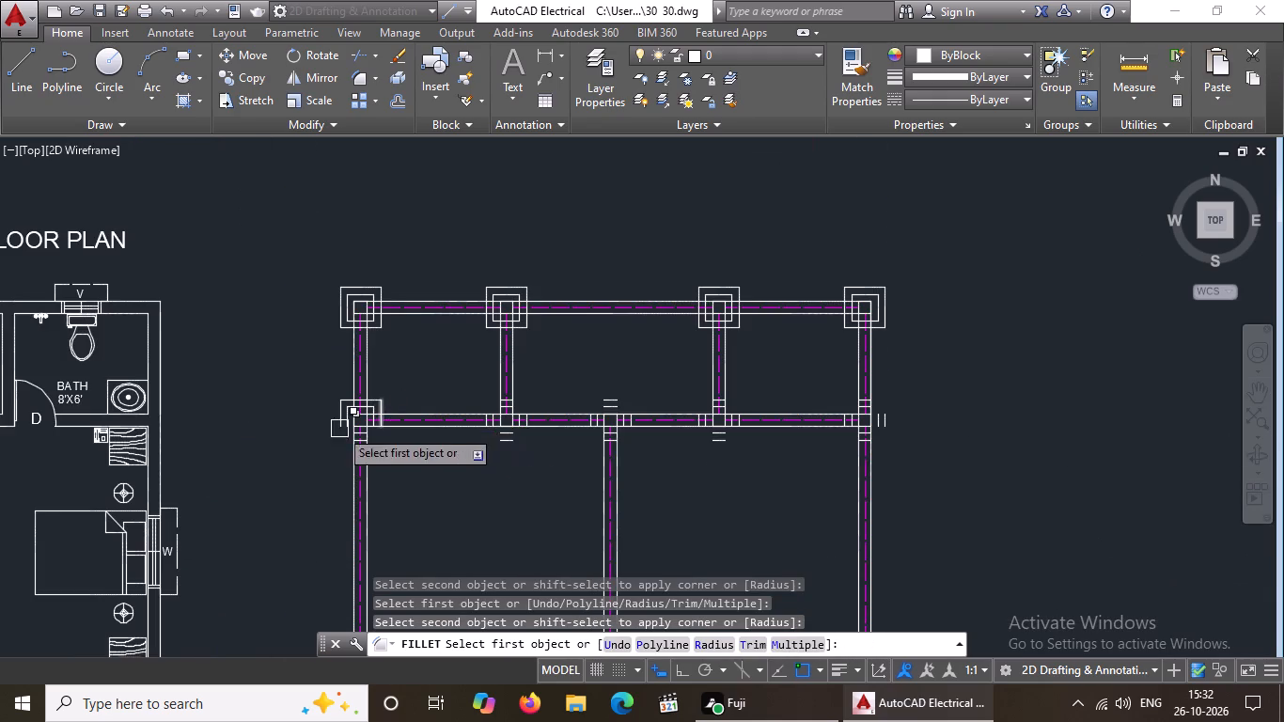
scroll(303, 423, "up", 4)
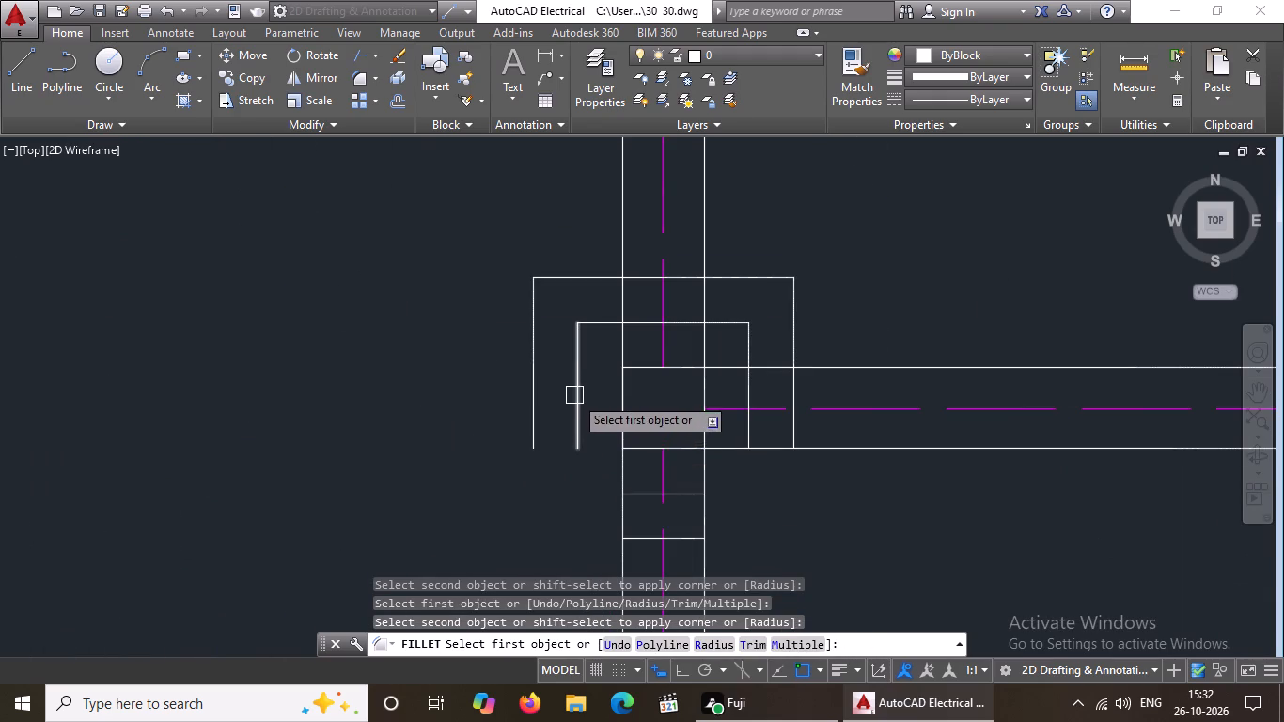
left_click(575, 395)
left_click(642, 494)
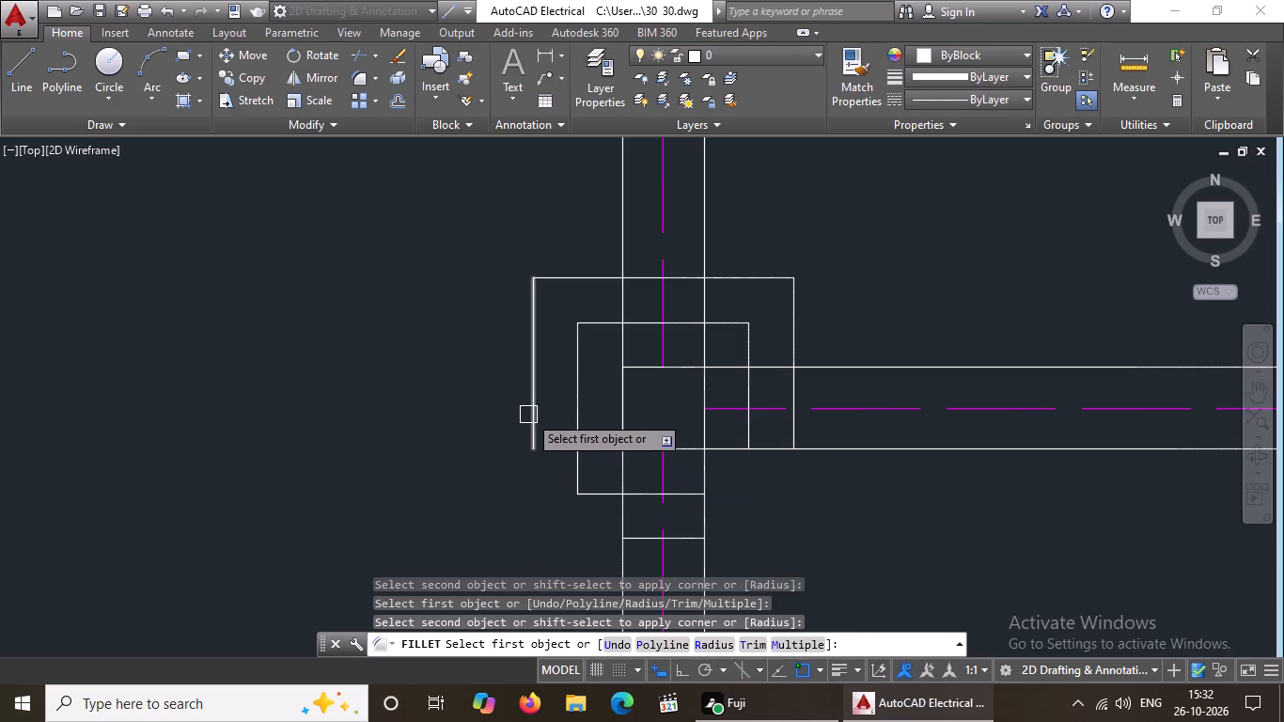
left_click(530, 412)
left_click(637, 536)
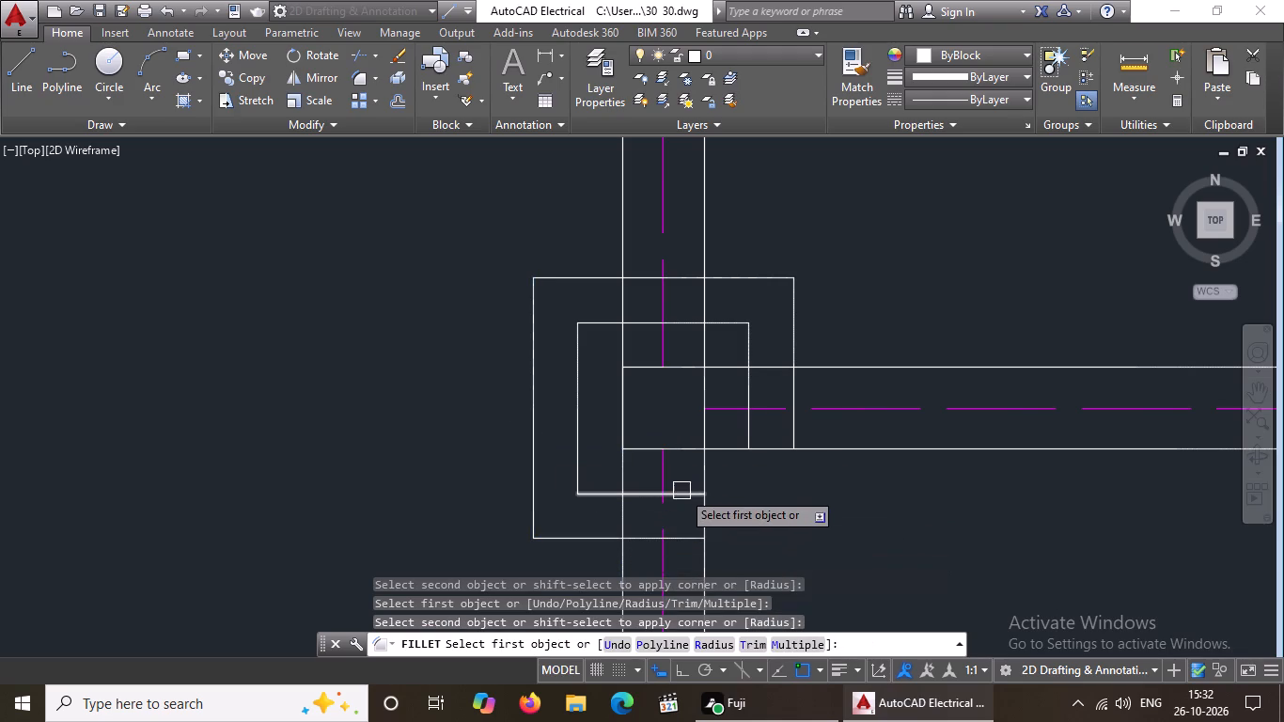
left_click(681, 491)
left_click(747, 426)
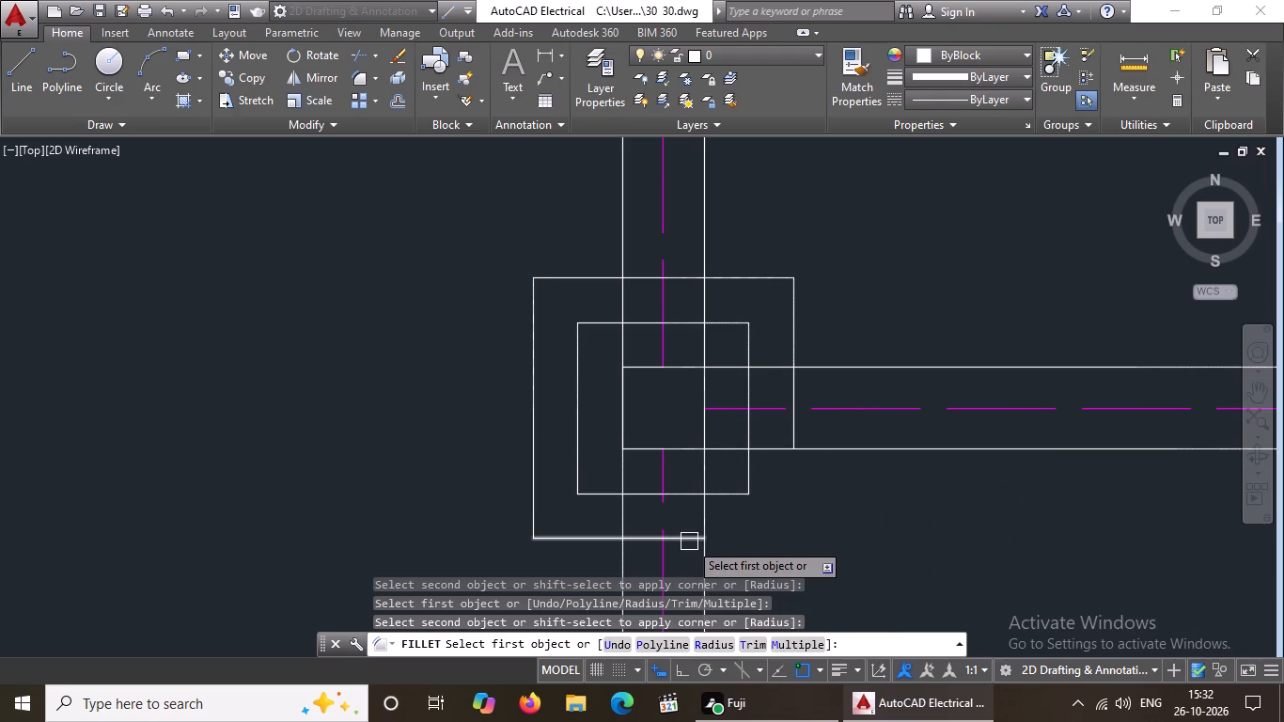
left_click(688, 541)
left_click(794, 427)
Fillet the northern corners of both offset rings where the west bath's east wall meets the wall south of the baths, at radius 0.
scroll(619, 497, "down", 5)
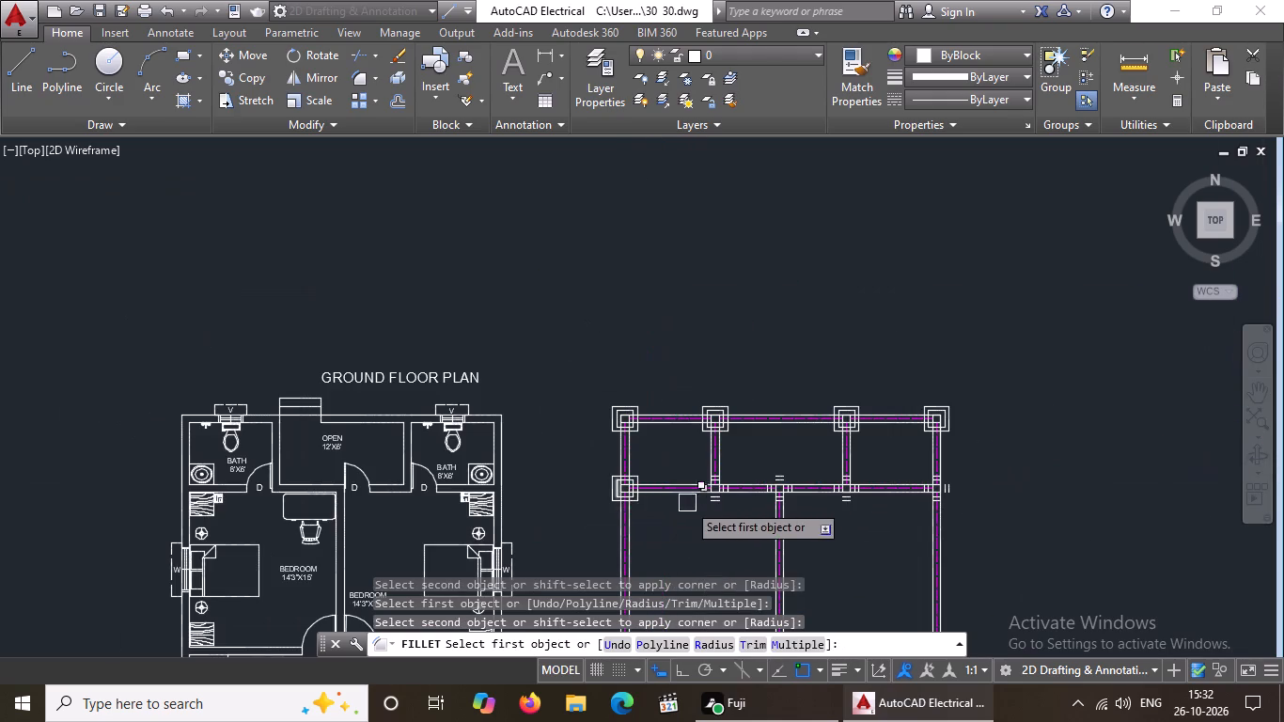
scroll(709, 482, "up", 5)
left_click(675, 540)
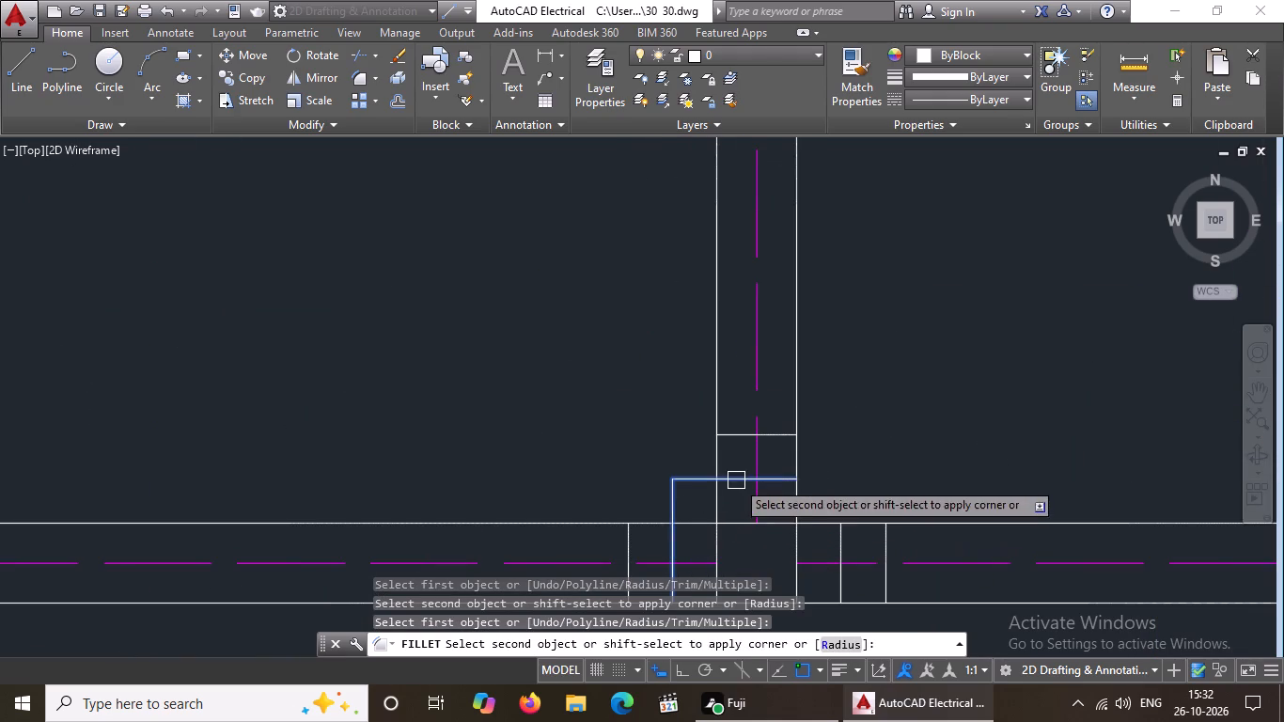
left_click(737, 479)
left_click(631, 544)
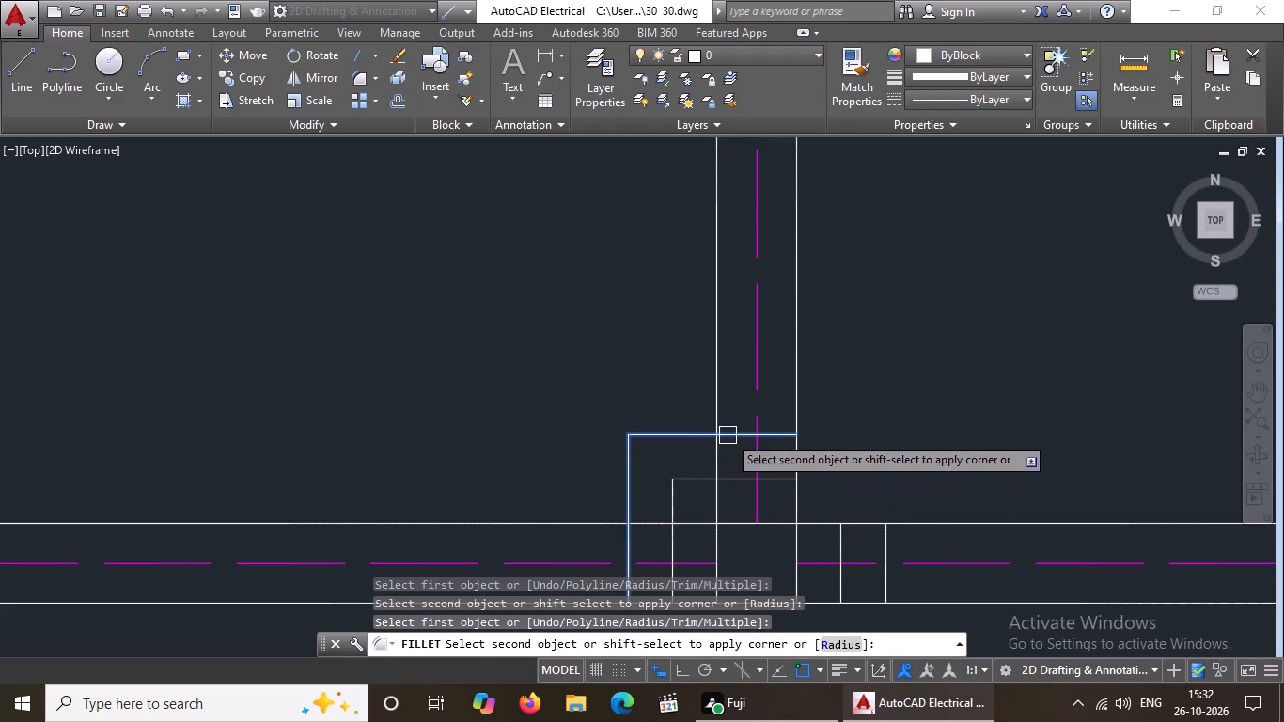
left_click(733, 432)
left_click(840, 536)
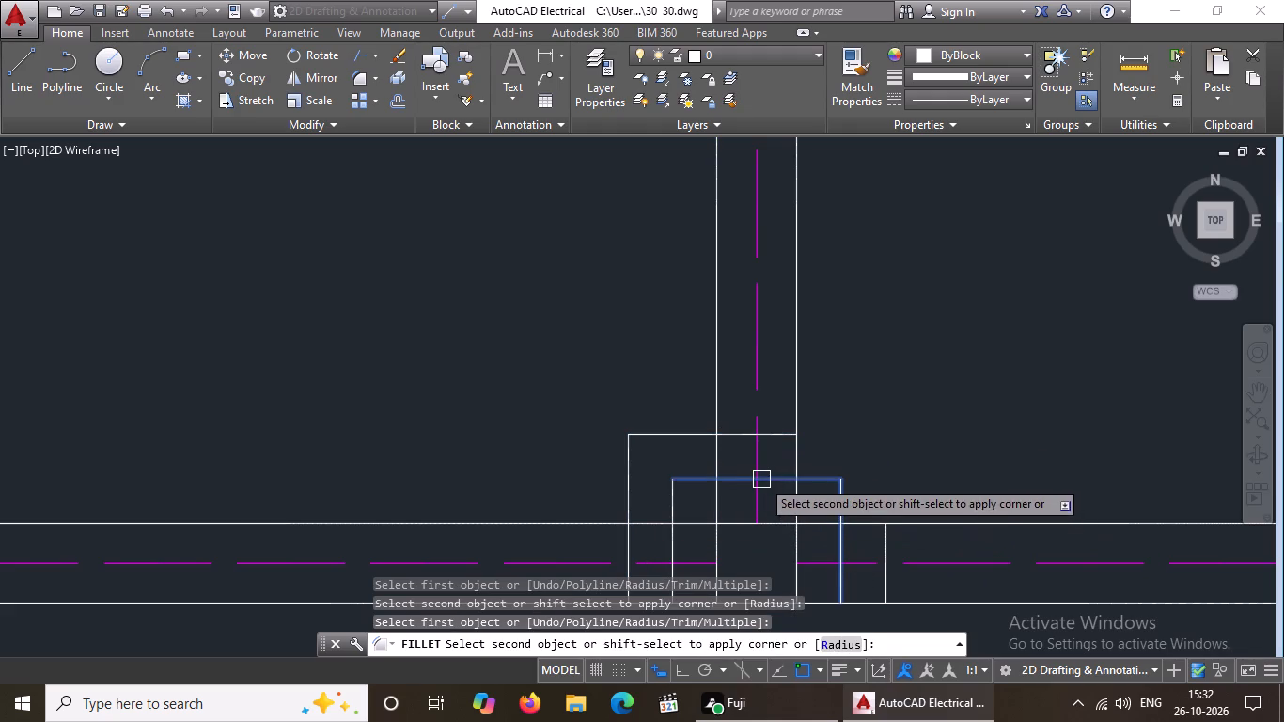
left_click(767, 478)
left_click(773, 435)
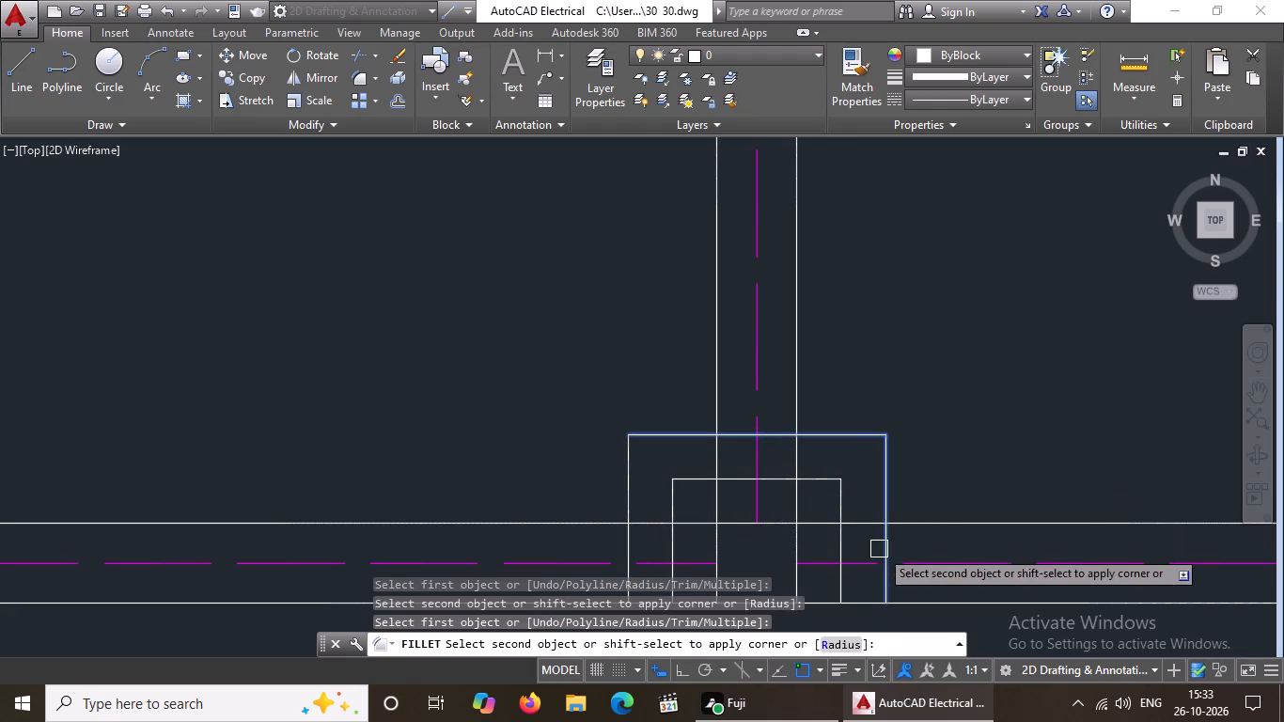
left_click(881, 546)
Close the southern corners of both offset rings at the west bath's east wall junction with radius 0 fillets.
scroll(848, 461, "down", 4)
scroll(839, 485, "up", 3)
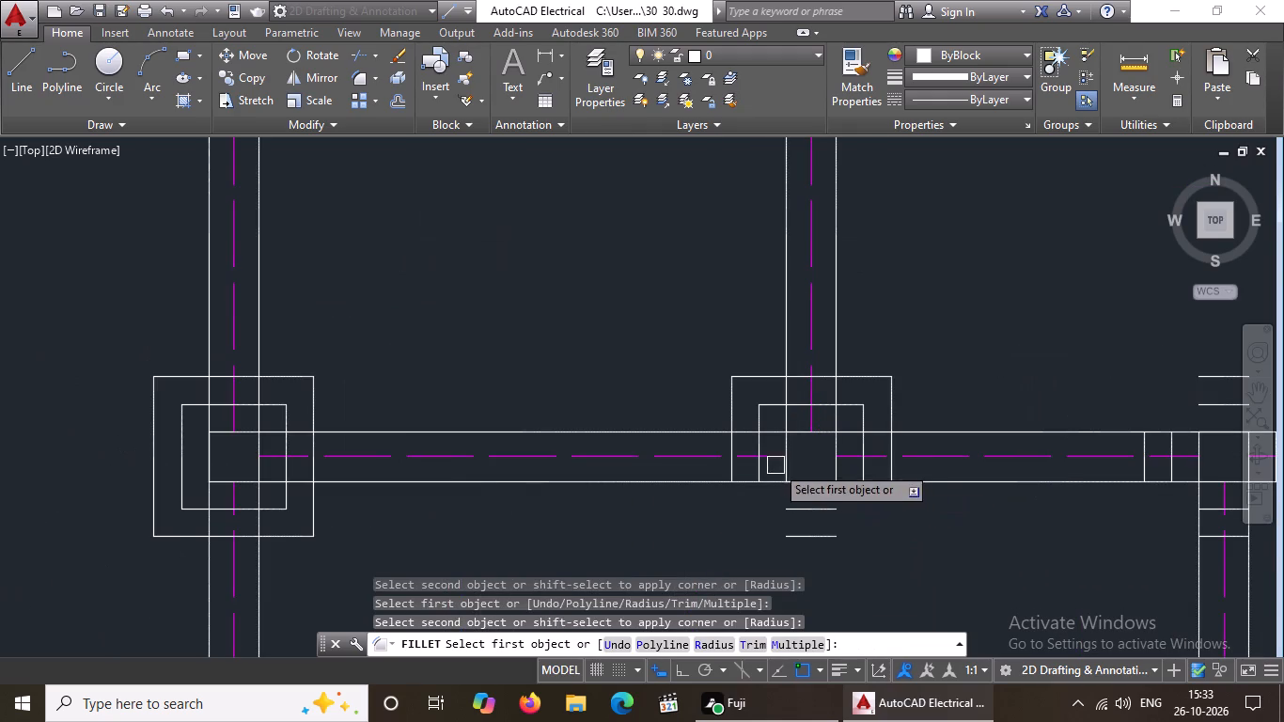
left_click(759, 472)
left_click(793, 512)
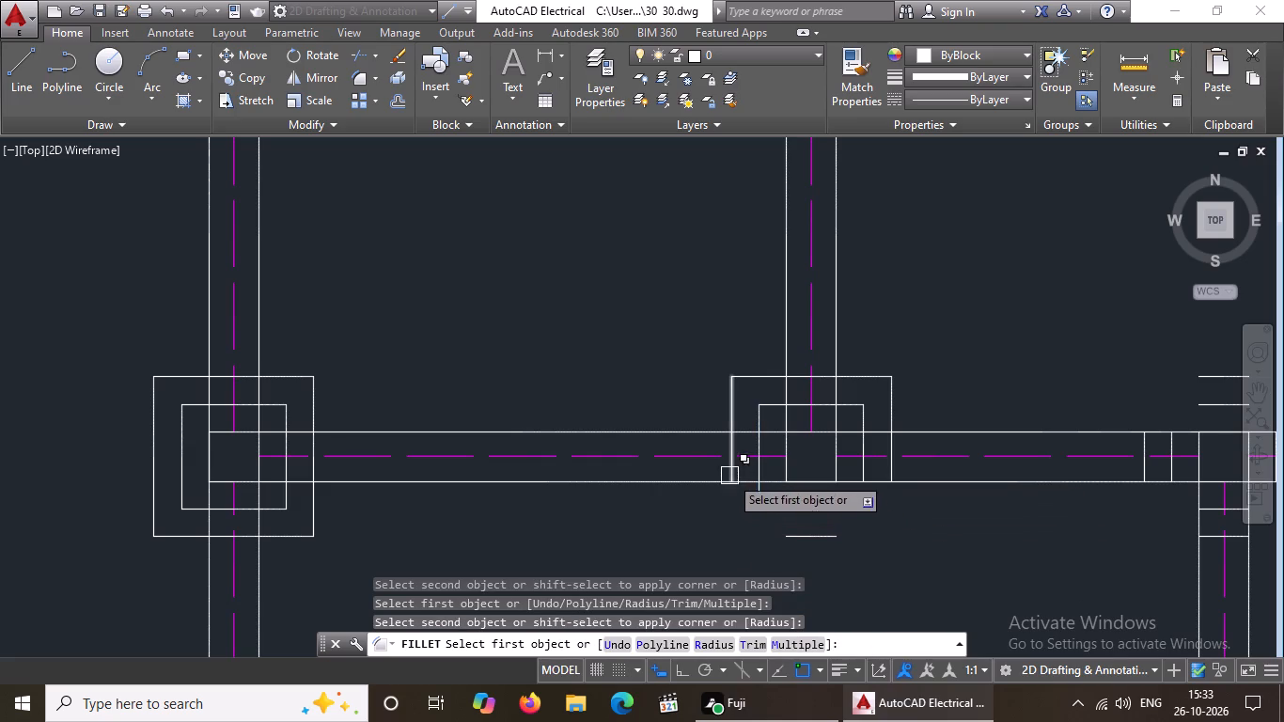
left_click(732, 468)
left_click(793, 533)
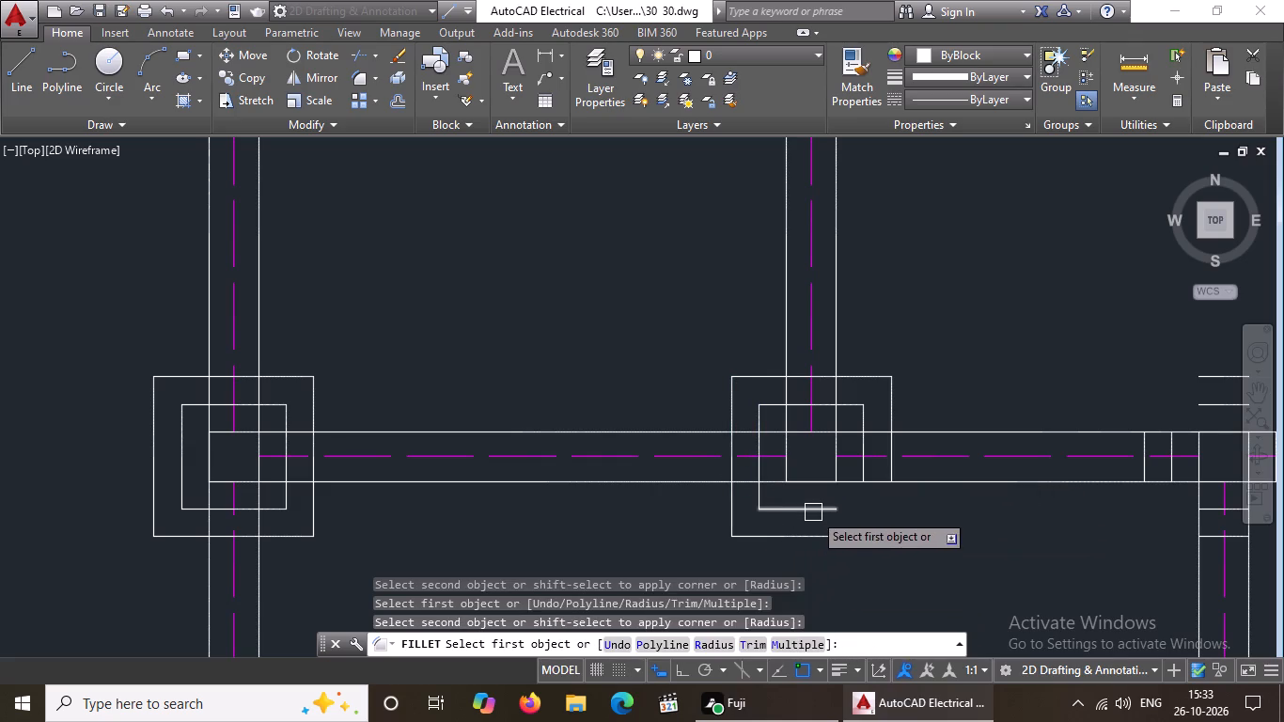
left_click(814, 512)
left_click(861, 464)
left_click(831, 541)
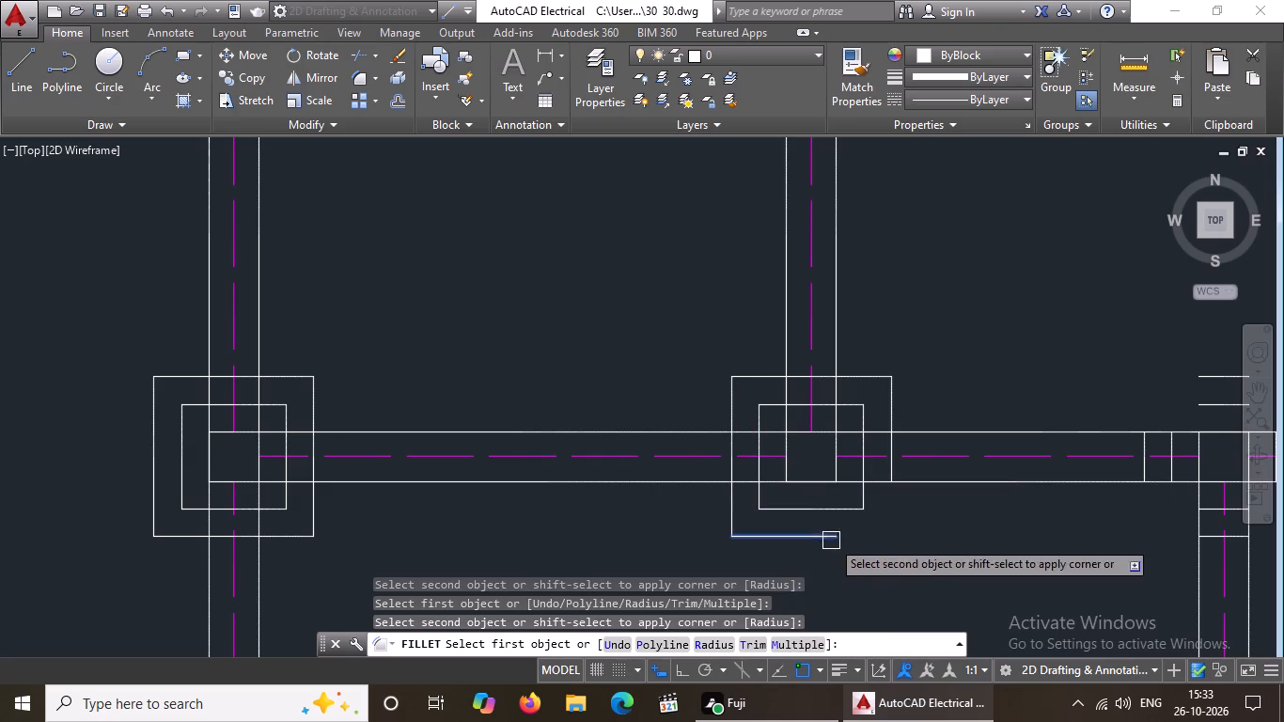
left_click(896, 474)
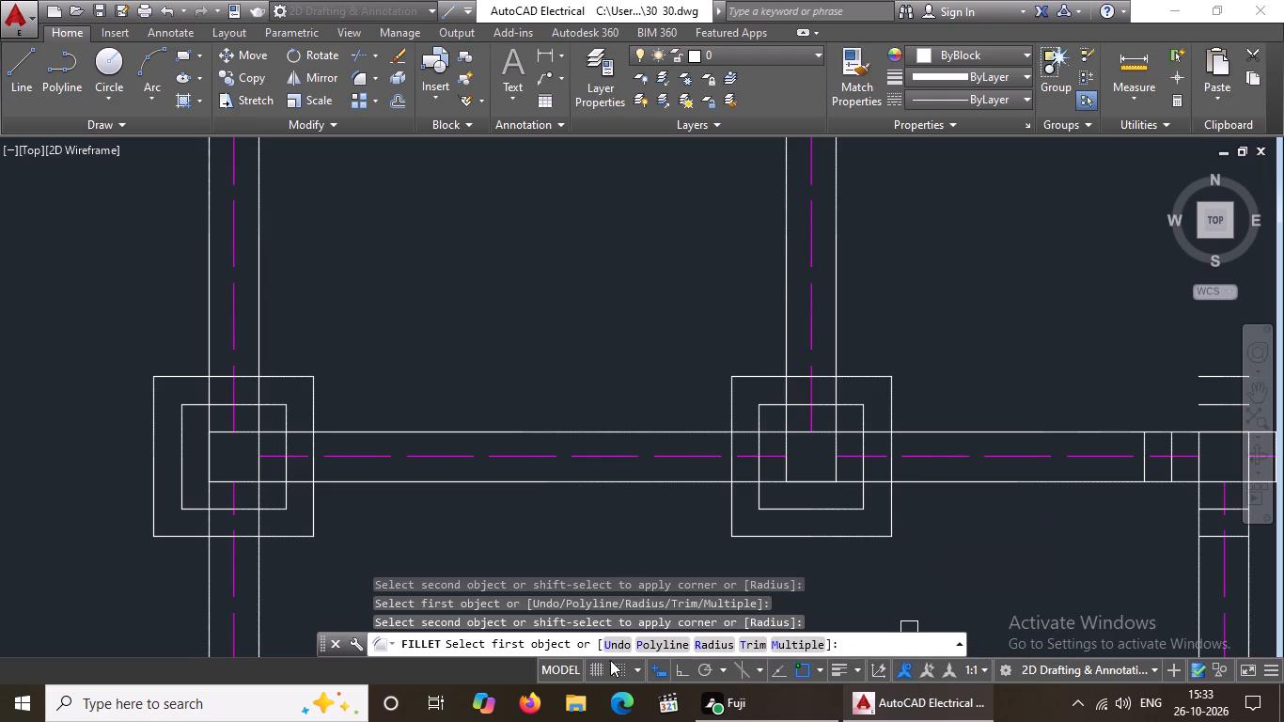
Fillet the northern corners of both offset rings where the central bedroom partition meets the wall south of the baths, at radius 0.
scroll(778, 488, "down", 2)
scroll(931, 474, "up", 3)
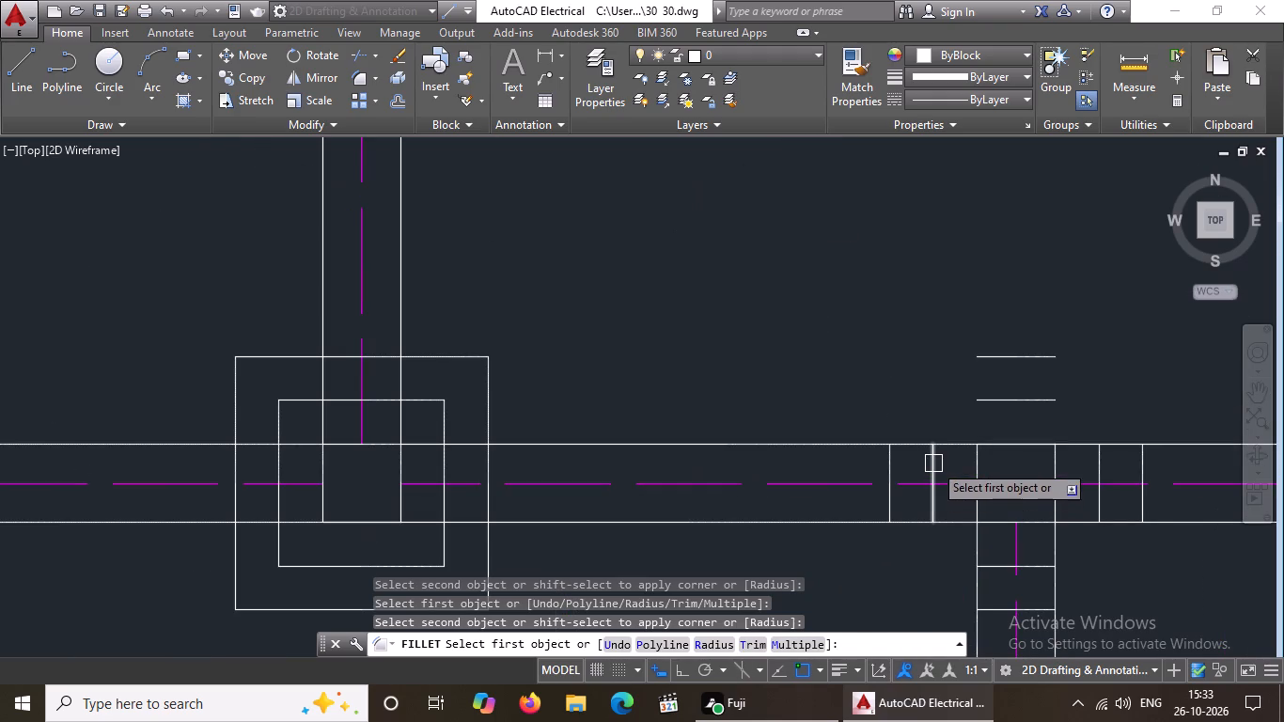
left_click(933, 462)
left_click(1000, 404)
left_click_drag(885, 463, 888, 447)
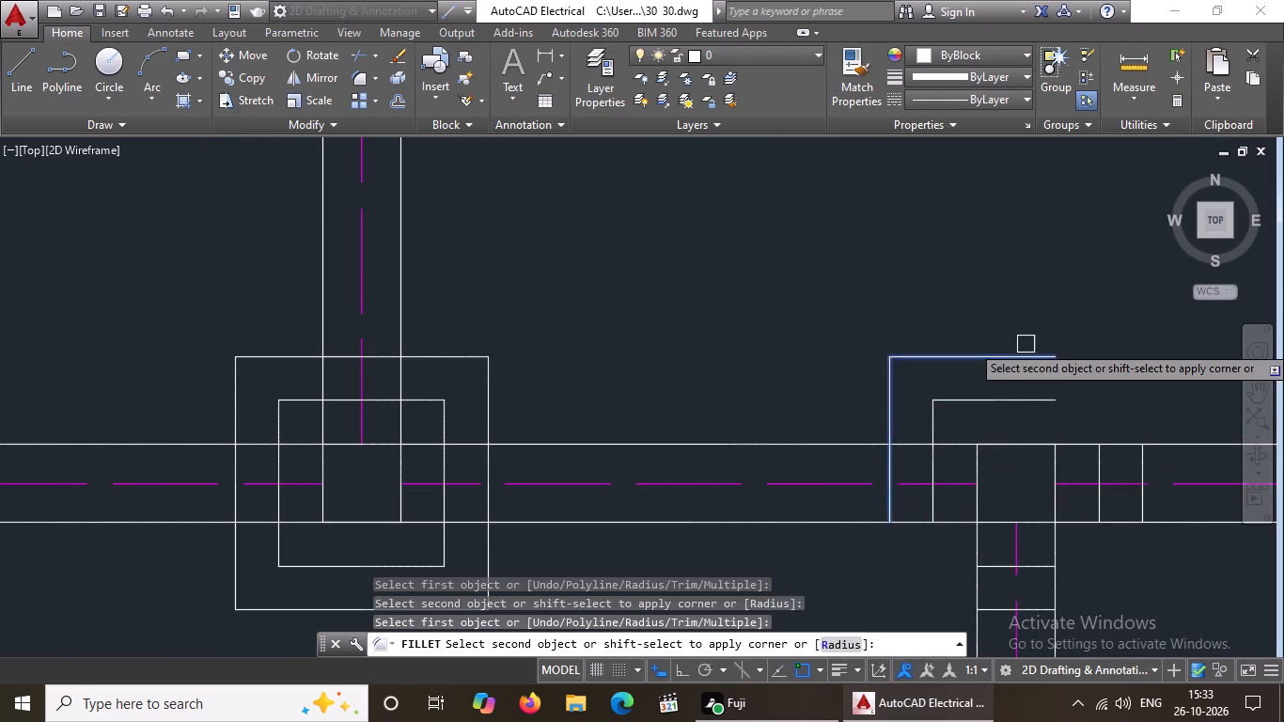
left_click(978, 359)
scroll(1120, 385, "up", 1)
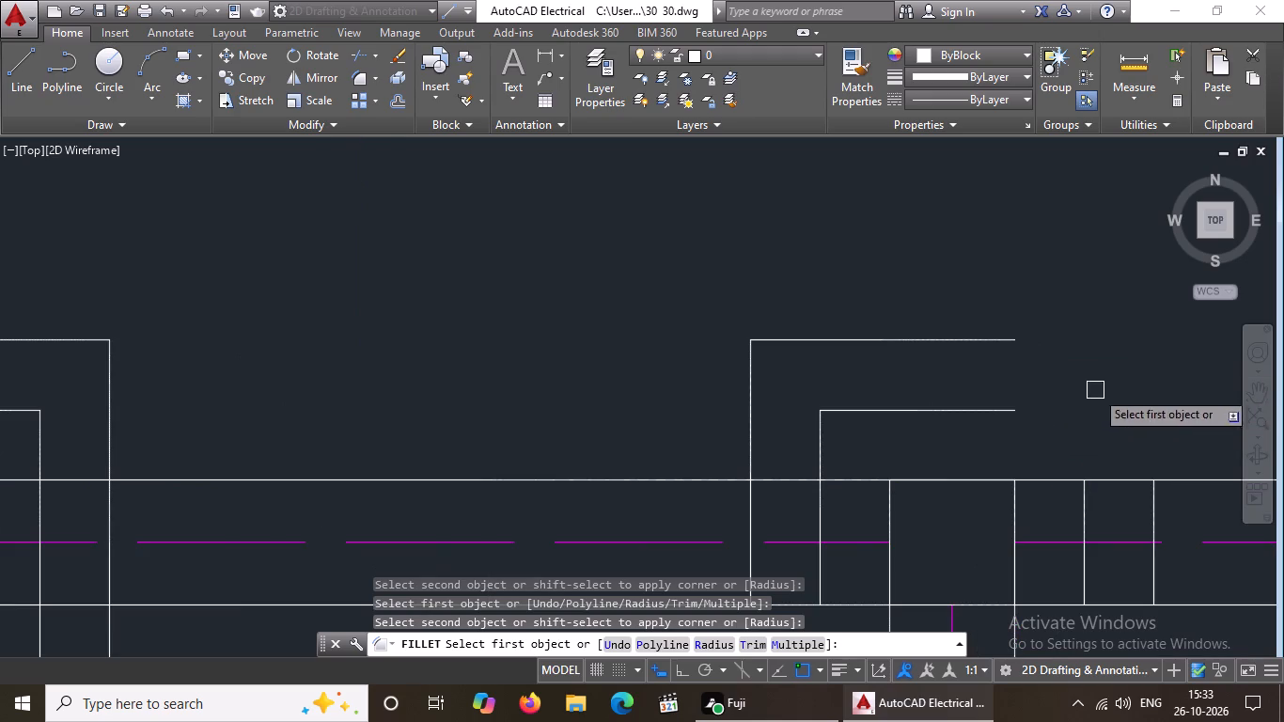
left_click(975, 416)
left_click(1078, 516)
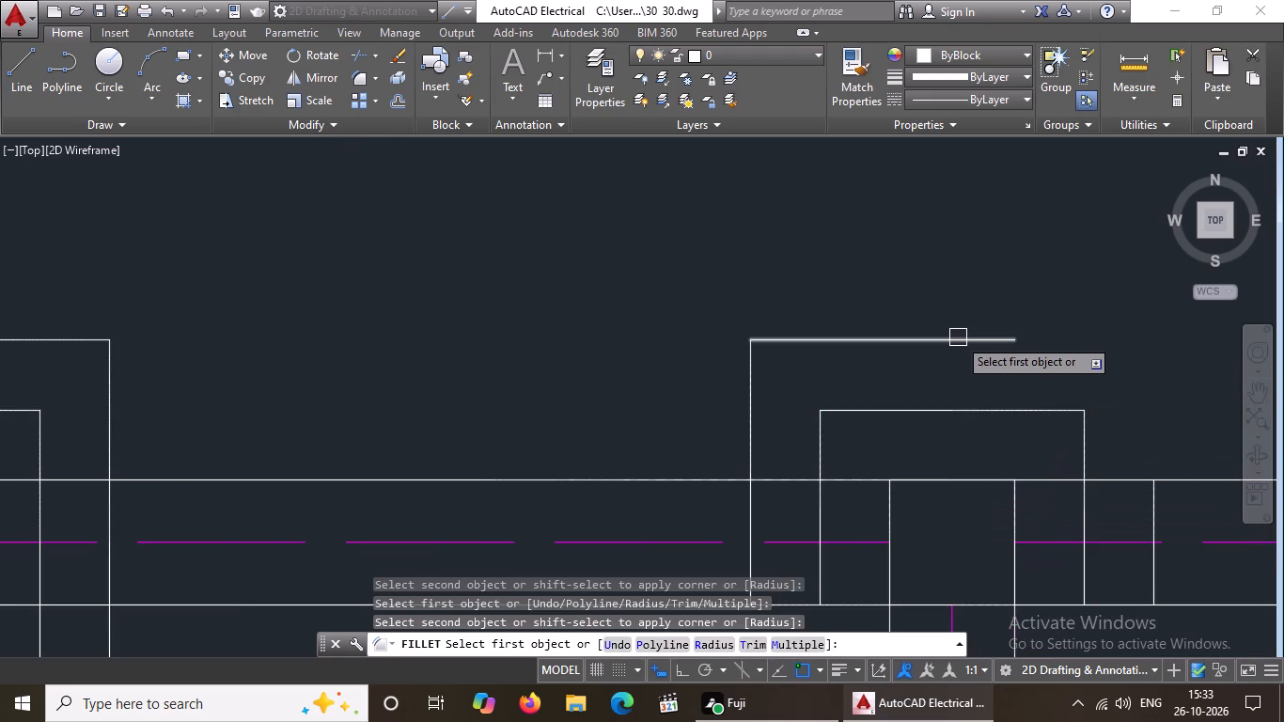
left_click(958, 337)
scroll(998, 357, "down", 4)
scroll(1087, 380, "up", 3)
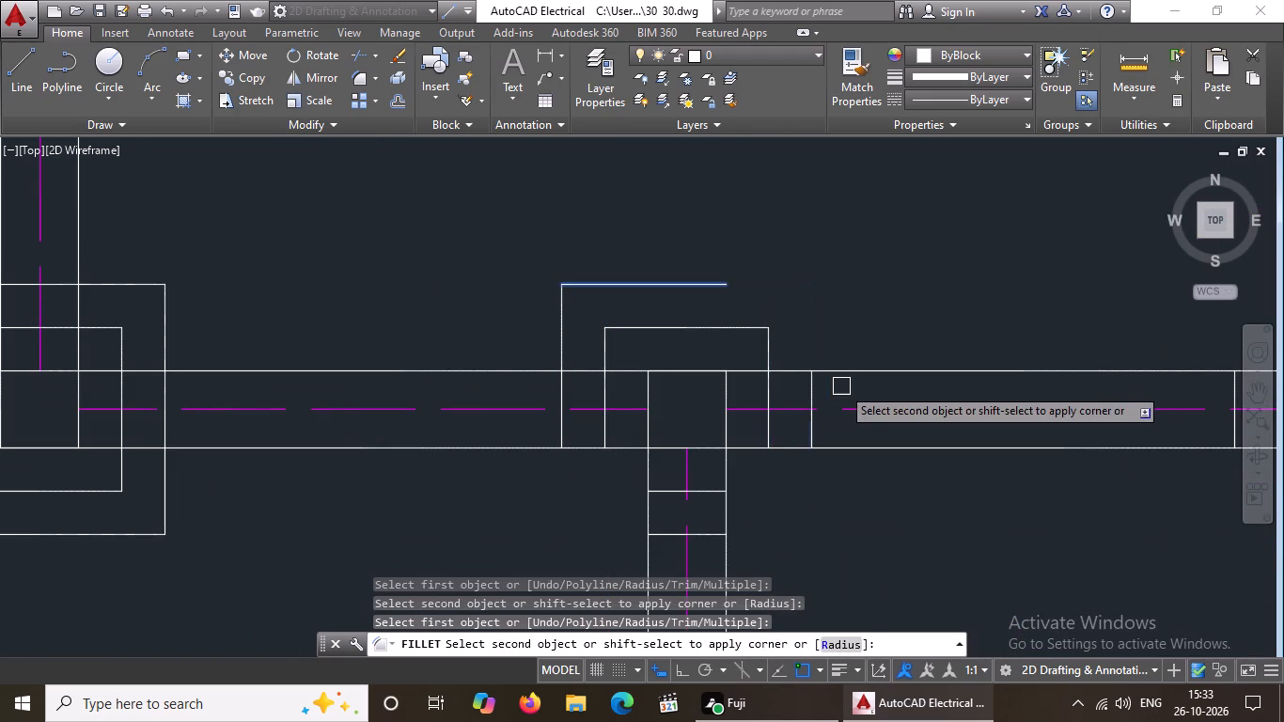
left_click(812, 390)
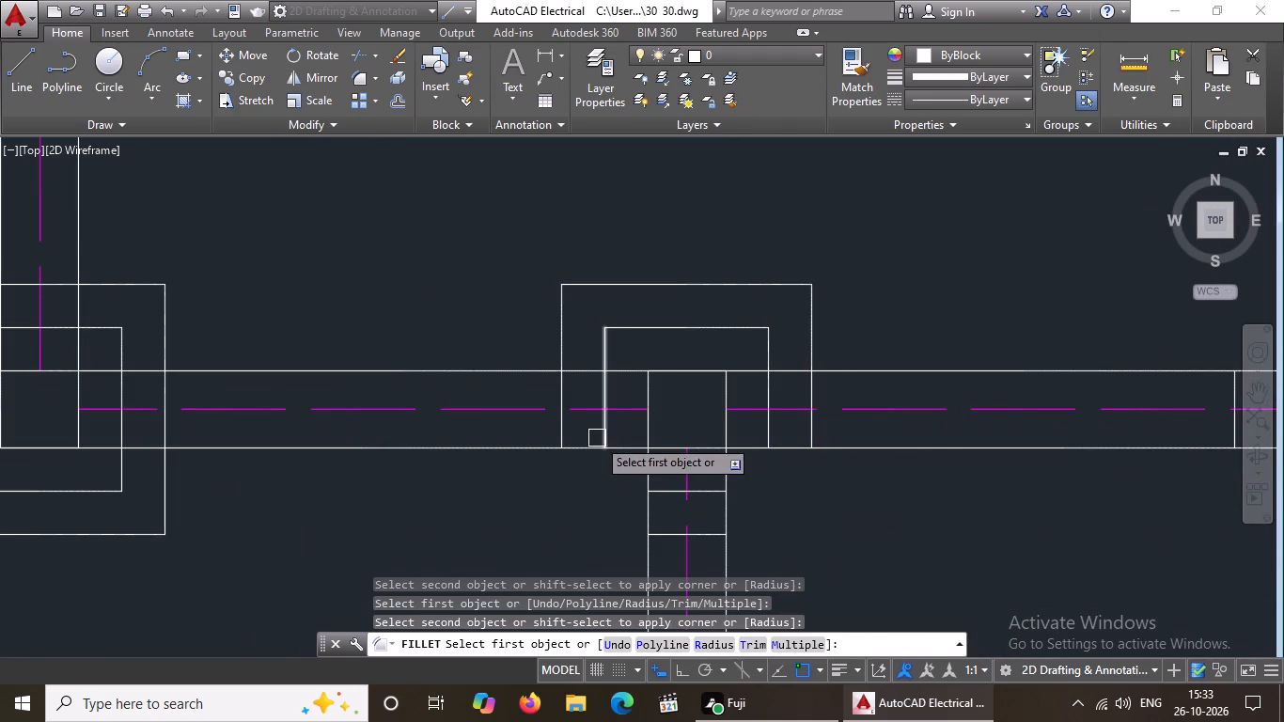
Close the southern corners of both offset rings at the head of the central bedroom partition with radius 0 fillets.
left_click(605, 425)
left_click(665, 491)
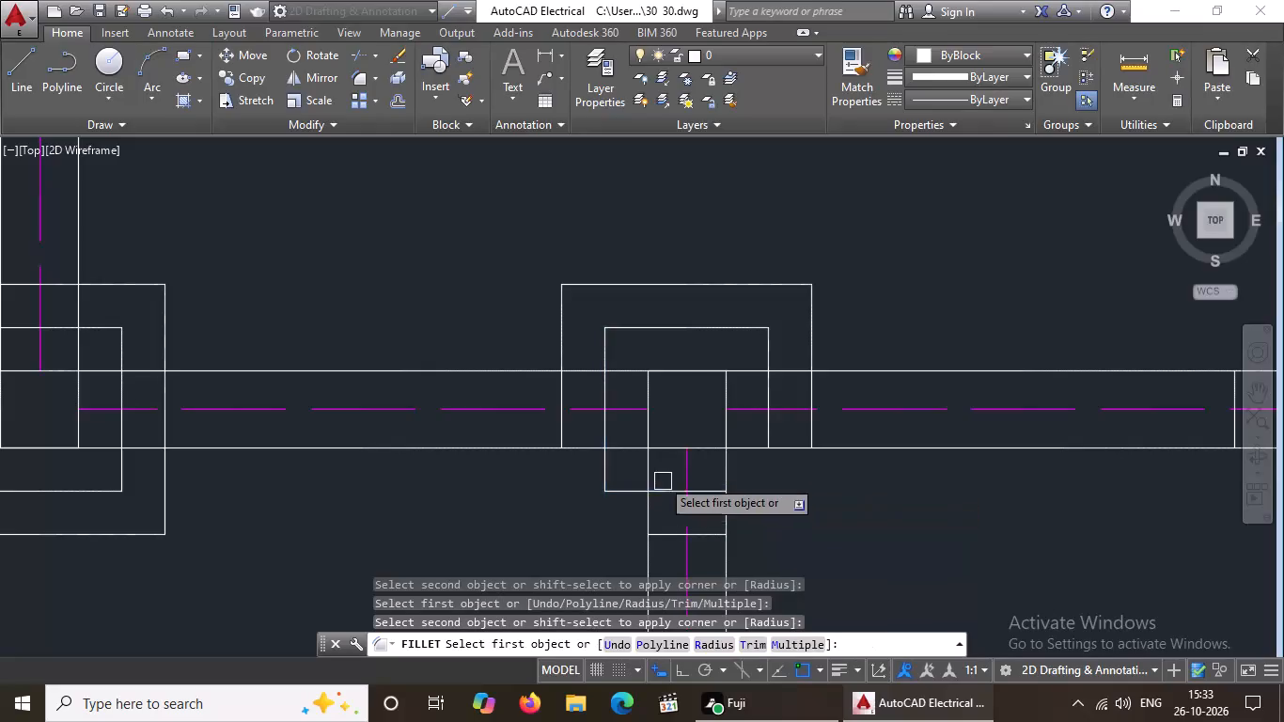
left_click(557, 429)
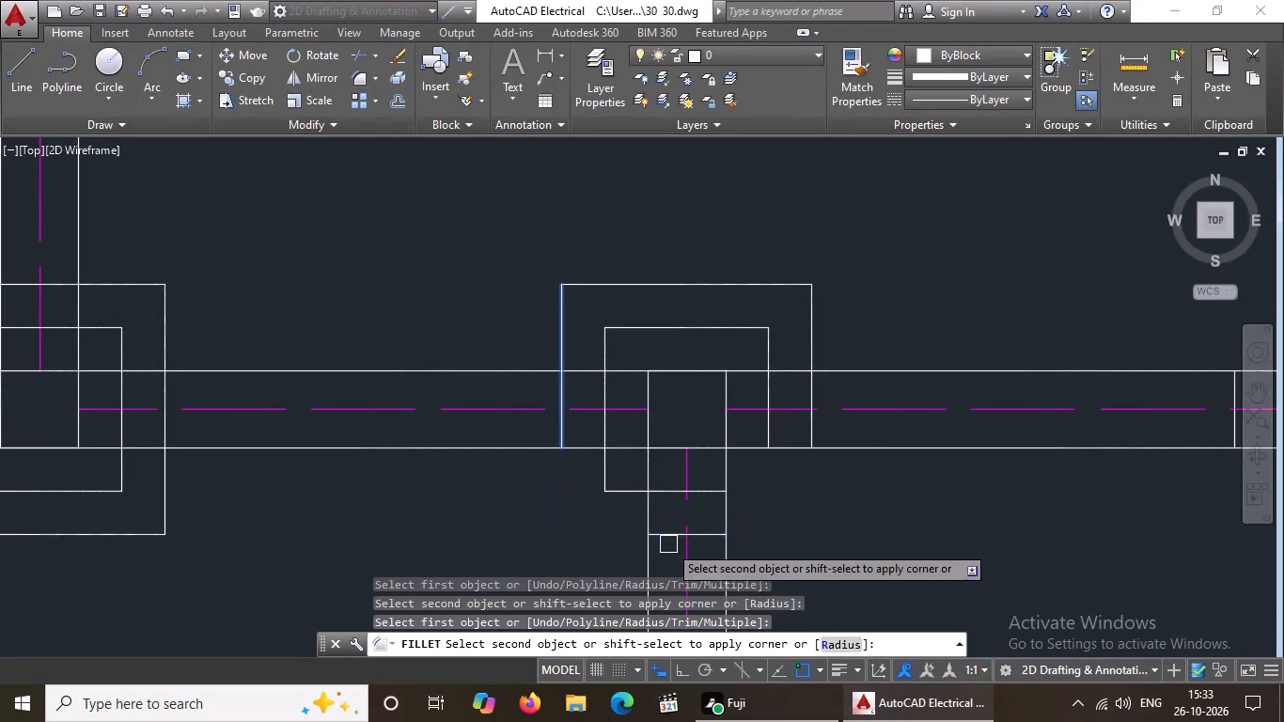
left_click(668, 536)
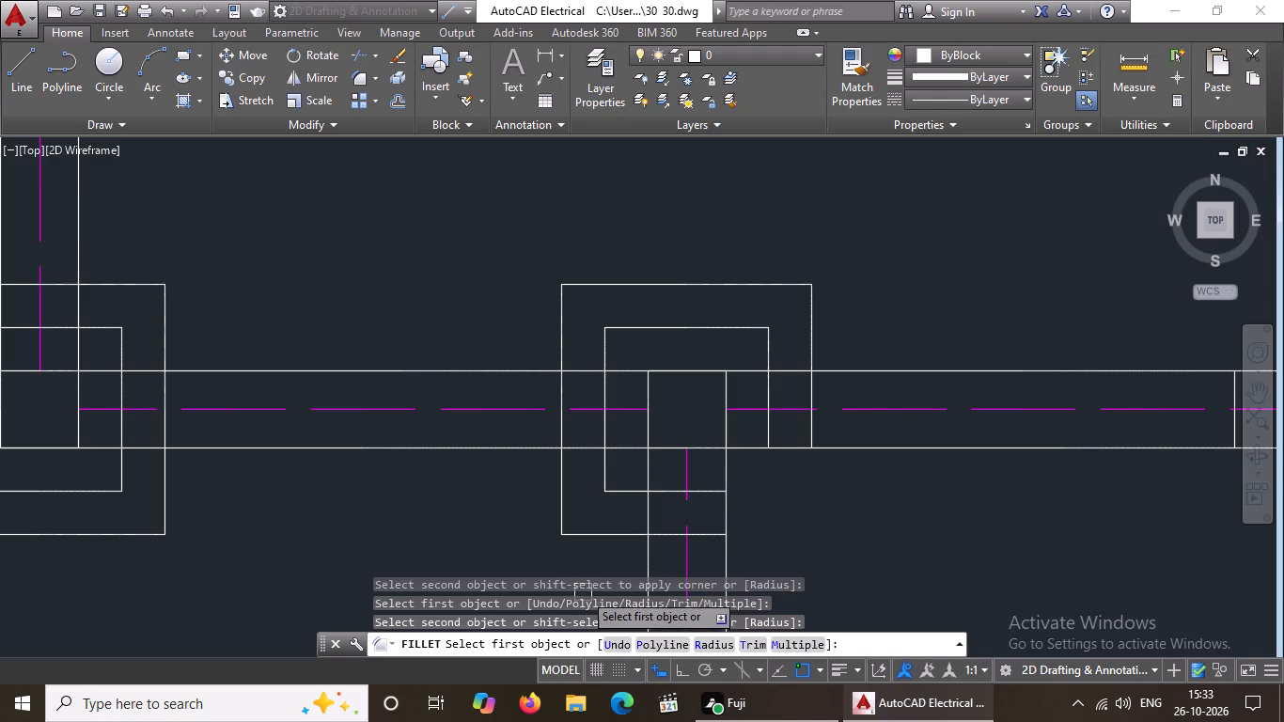
left_click(709, 493)
left_click(765, 422)
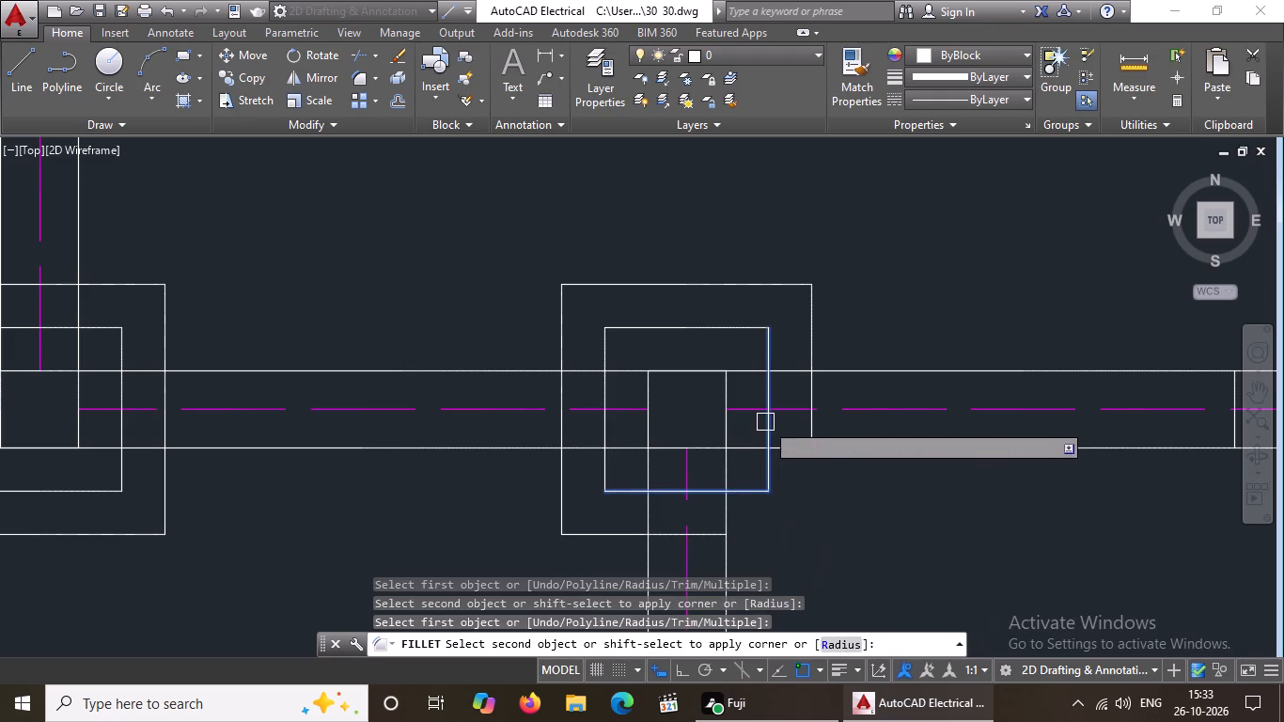
left_click_drag(712, 536, 721, 534)
left_click(811, 432)
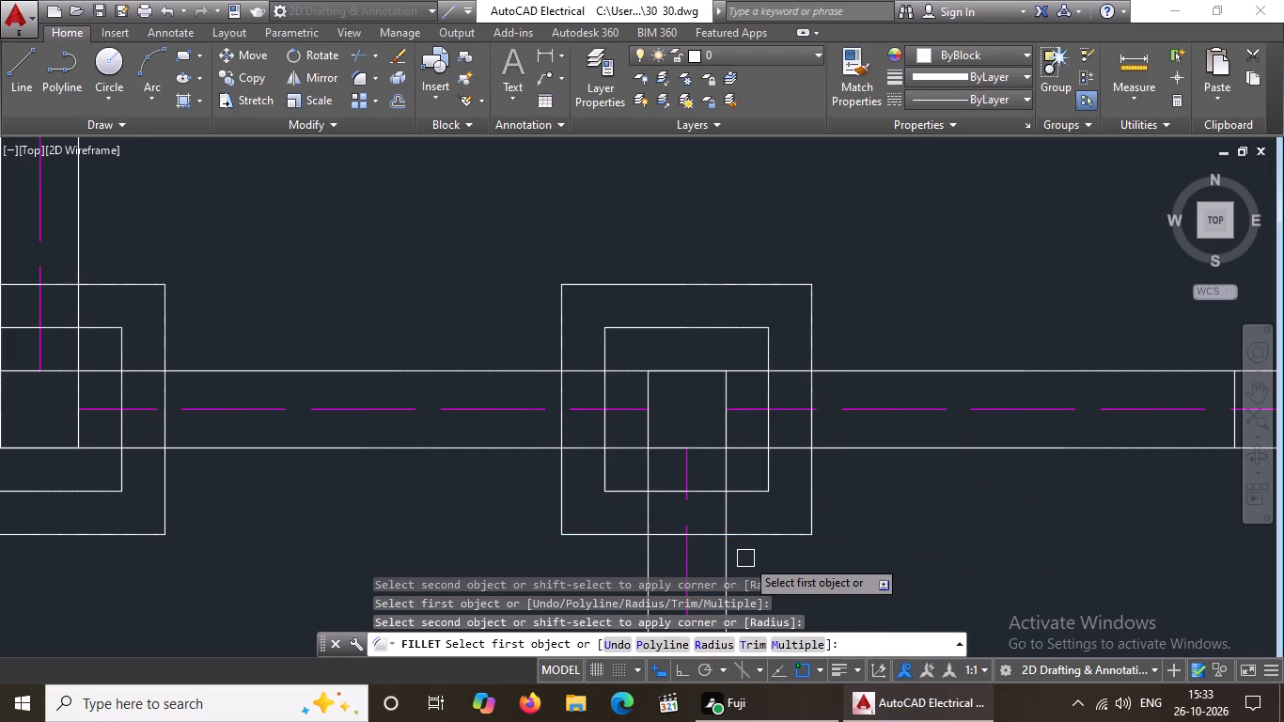
Fillet the northern corners of both offset rings where the east bath's west wall meets the wall south of the baths, at radius 0.
scroll(711, 439, "down", 4)
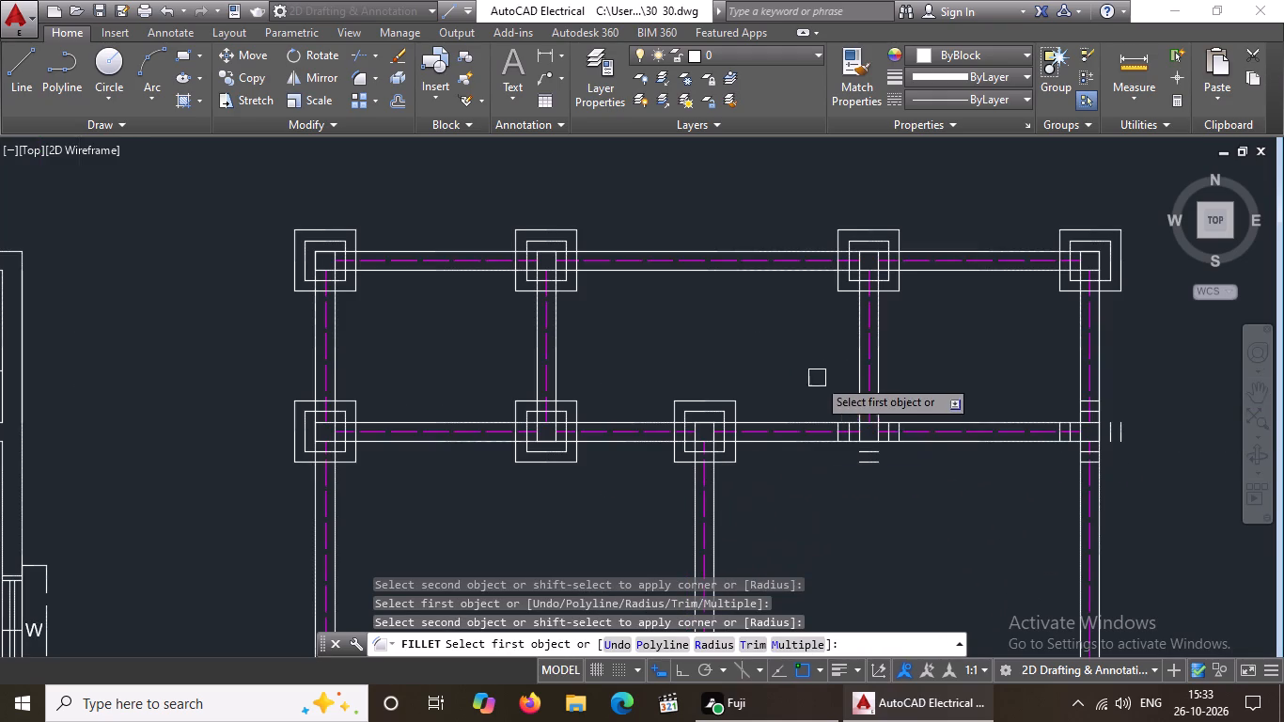
scroll(864, 375, "up", 3)
scroll(913, 468, "down", 2)
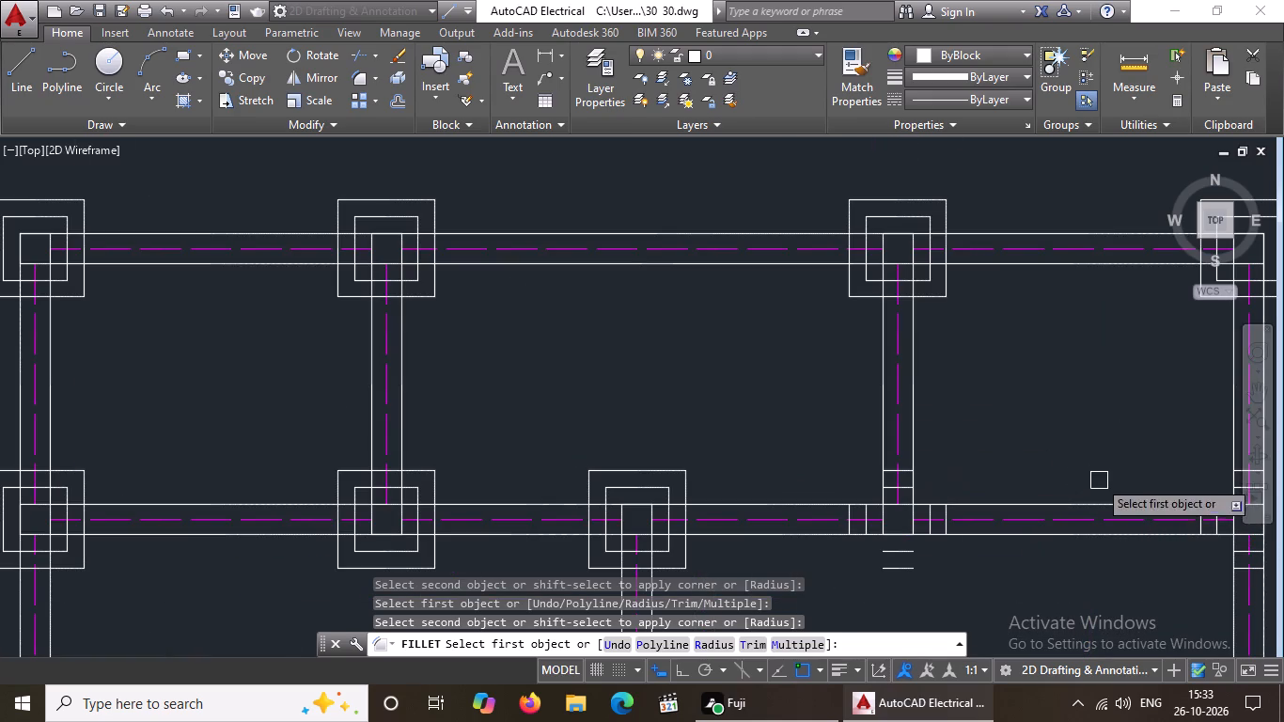
scroll(923, 510, "up", 2)
left_click(777, 523)
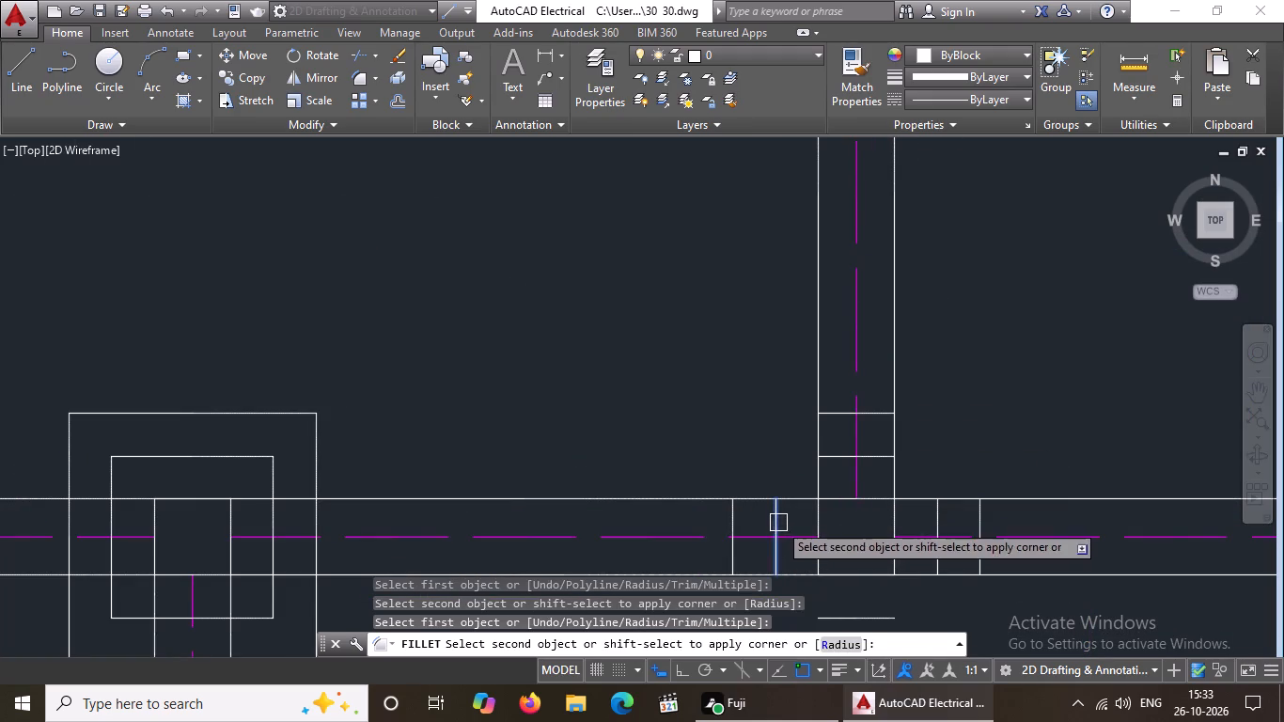
left_click(832, 454)
left_click(731, 514)
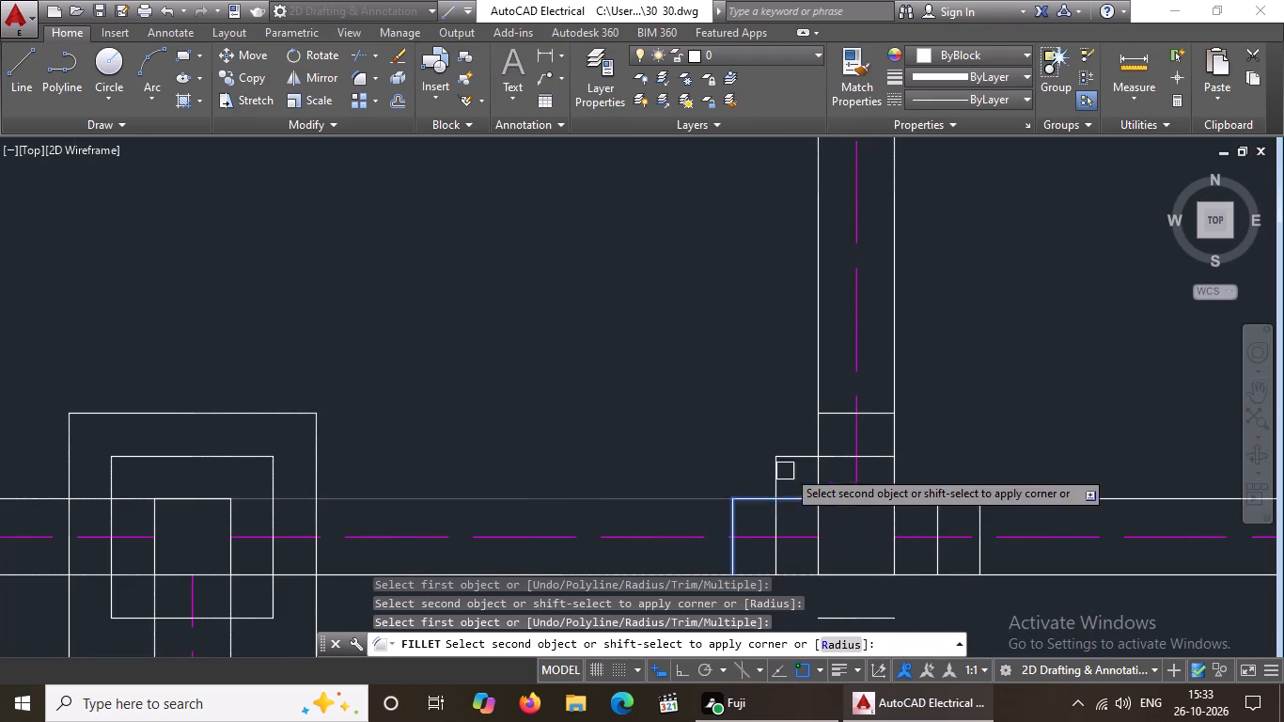
left_click(832, 416)
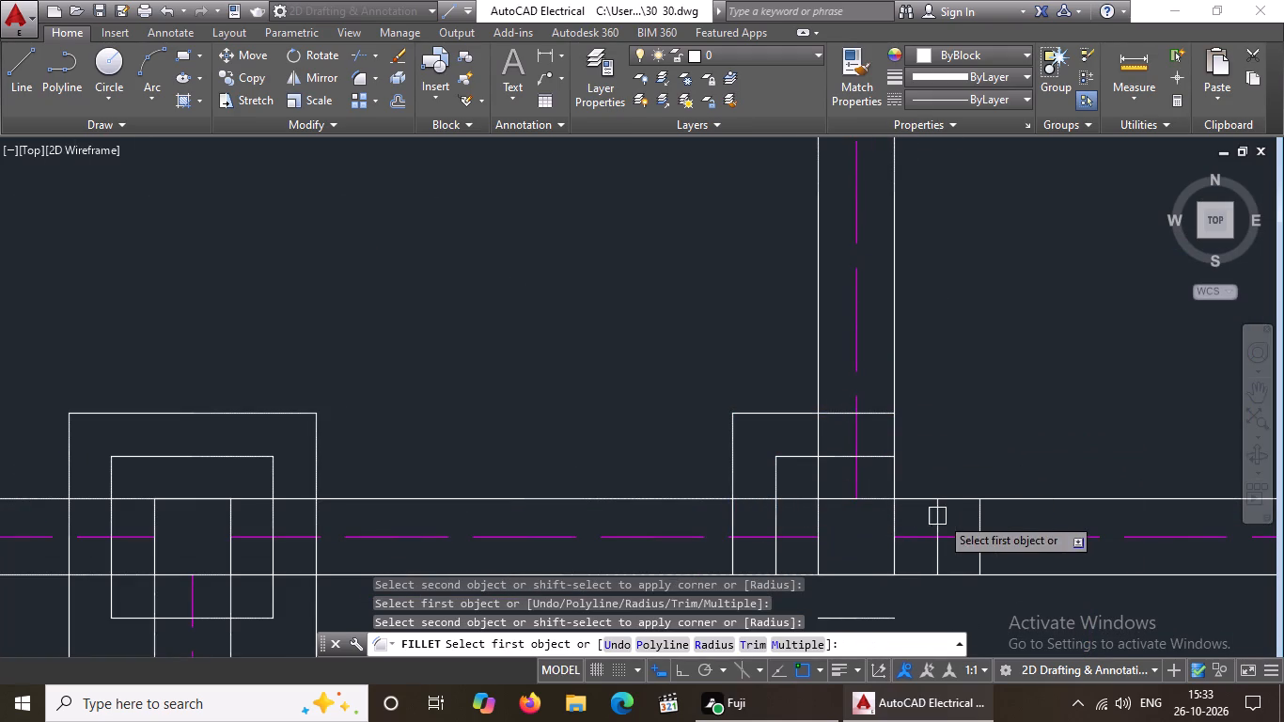
left_click(932, 524)
left_click(881, 461)
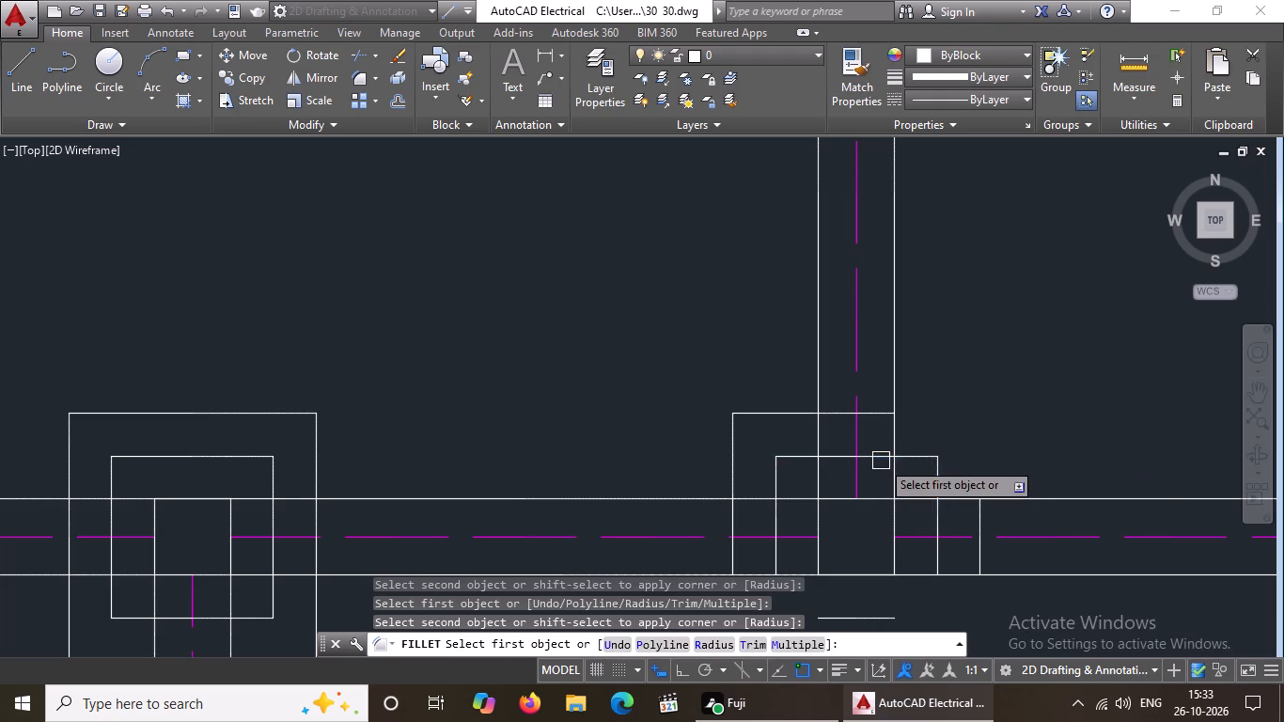
left_click(984, 518)
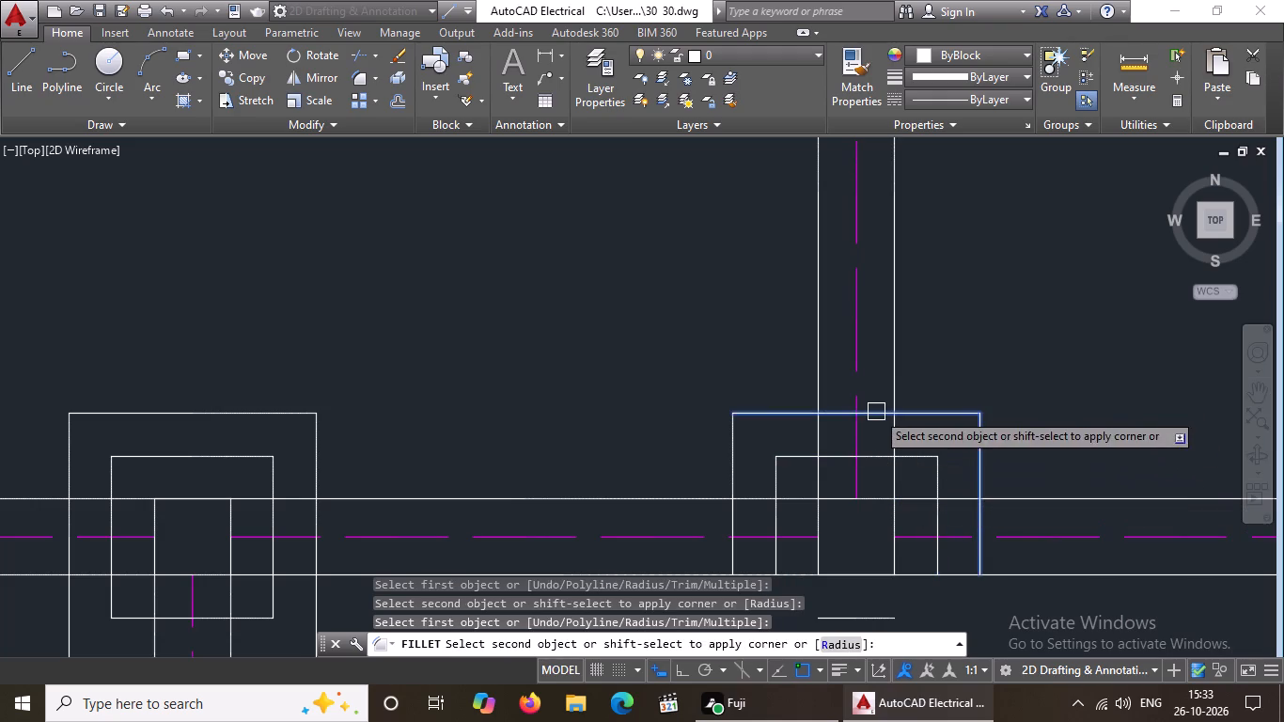
left_click(876, 412)
Close the southern corners of both offset rings at the east bath's west wall junction with radius 0 fillets.
scroll(885, 436, "down", 1)
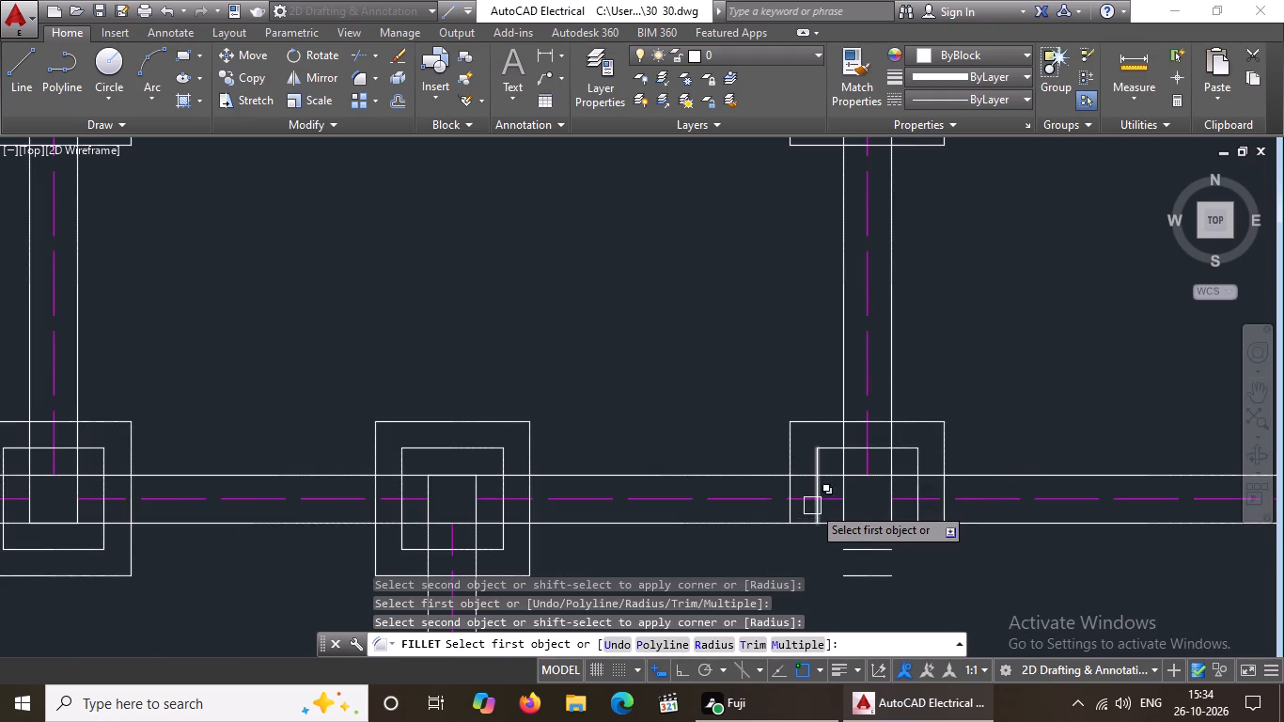
middle_click(815, 510)
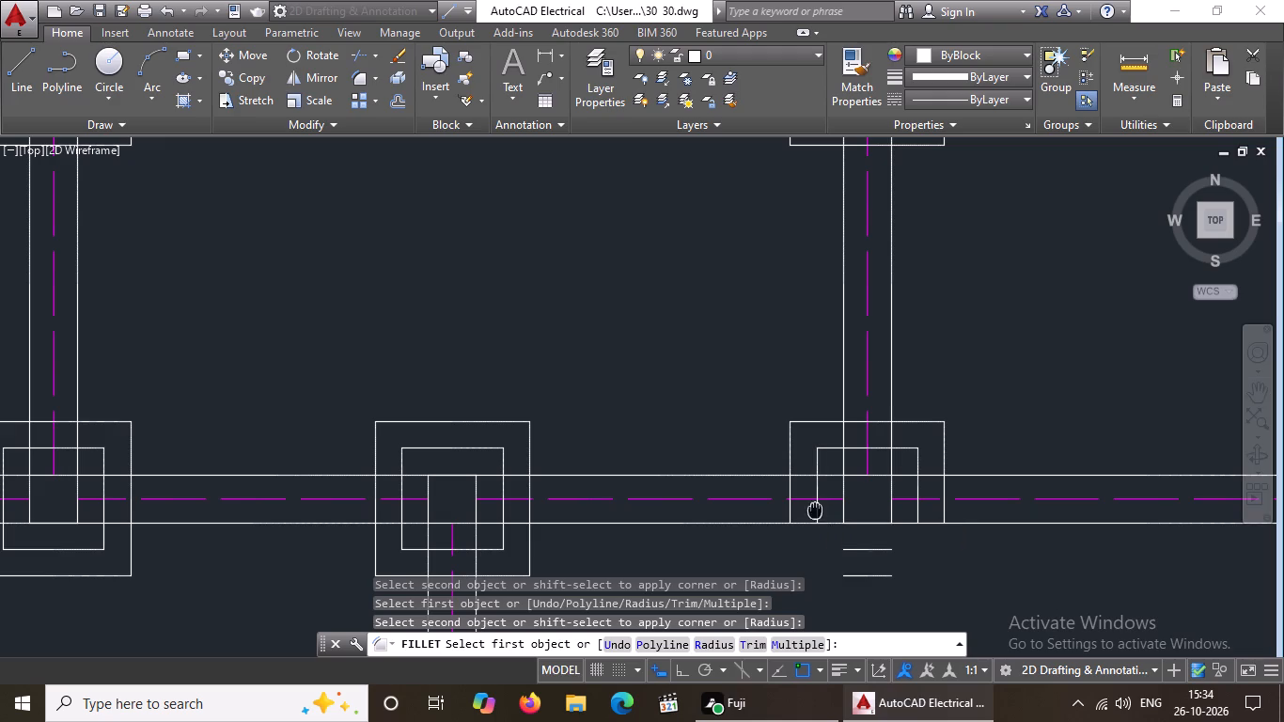
scroll(821, 517, "up", 1)
left_click(818, 510)
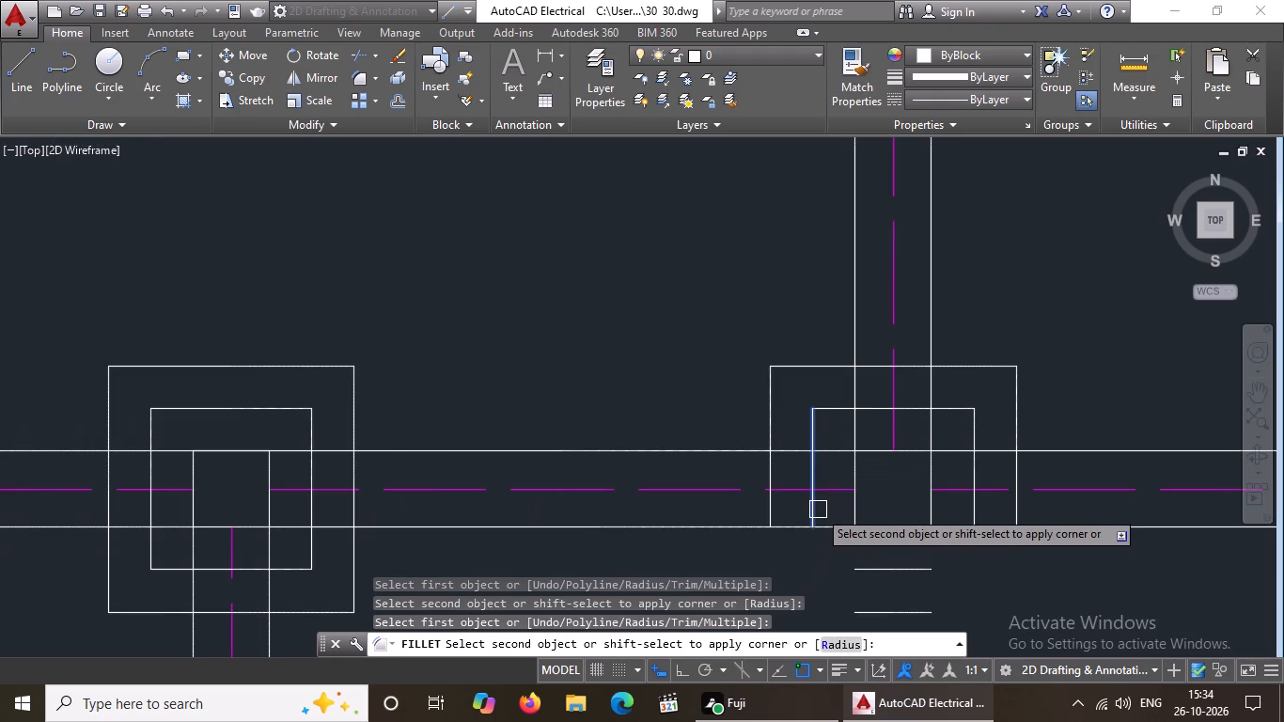
left_click(892, 572)
left_click(775, 517)
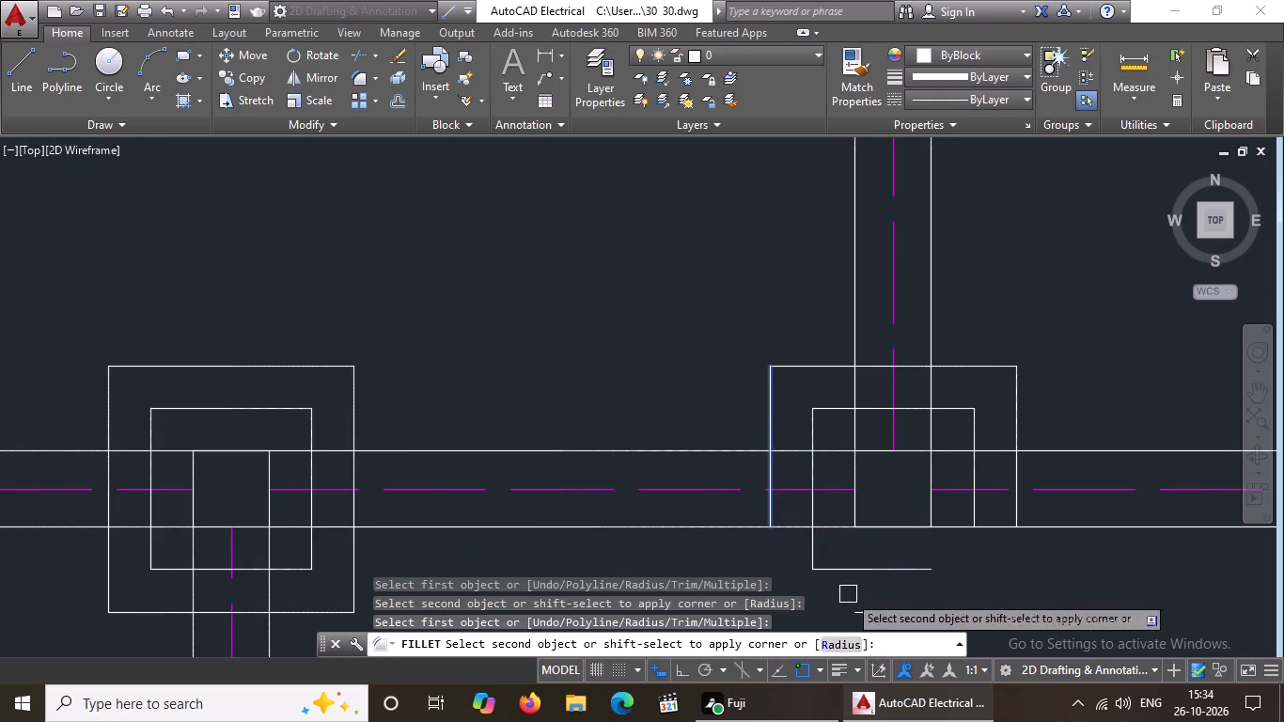
left_click(879, 615)
left_click(920, 573)
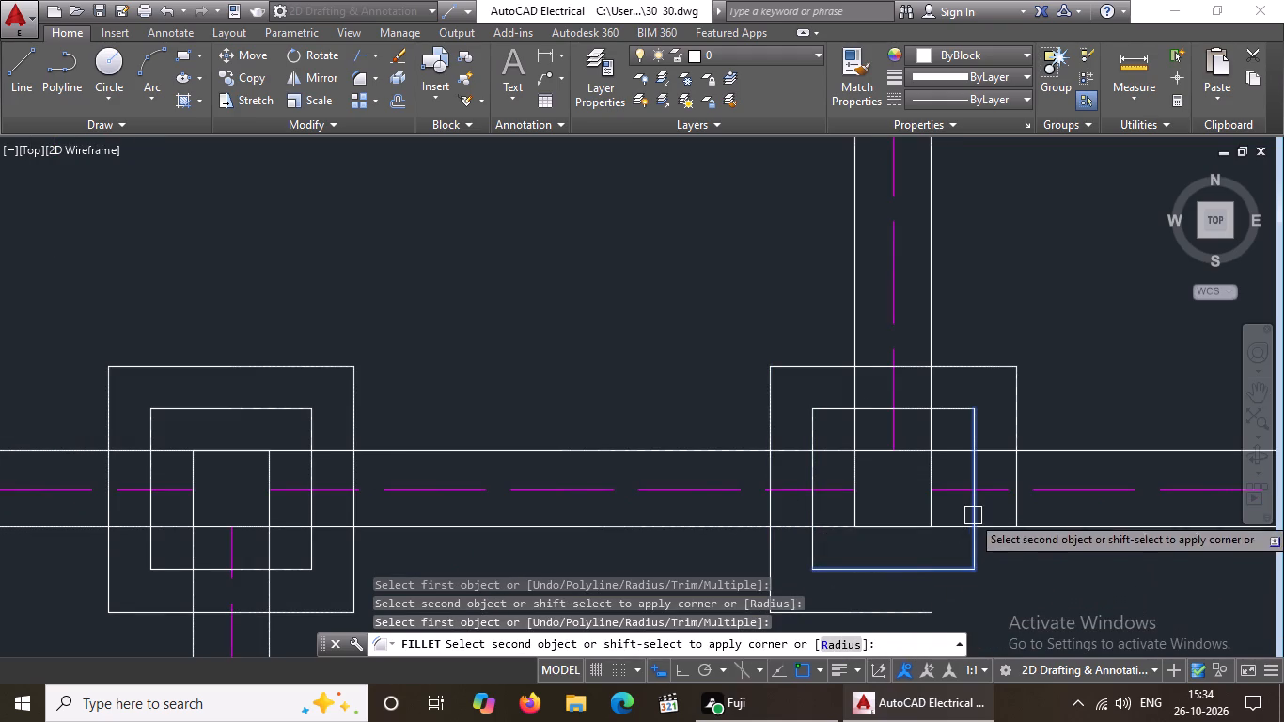
left_click(973, 515)
left_click(916, 610)
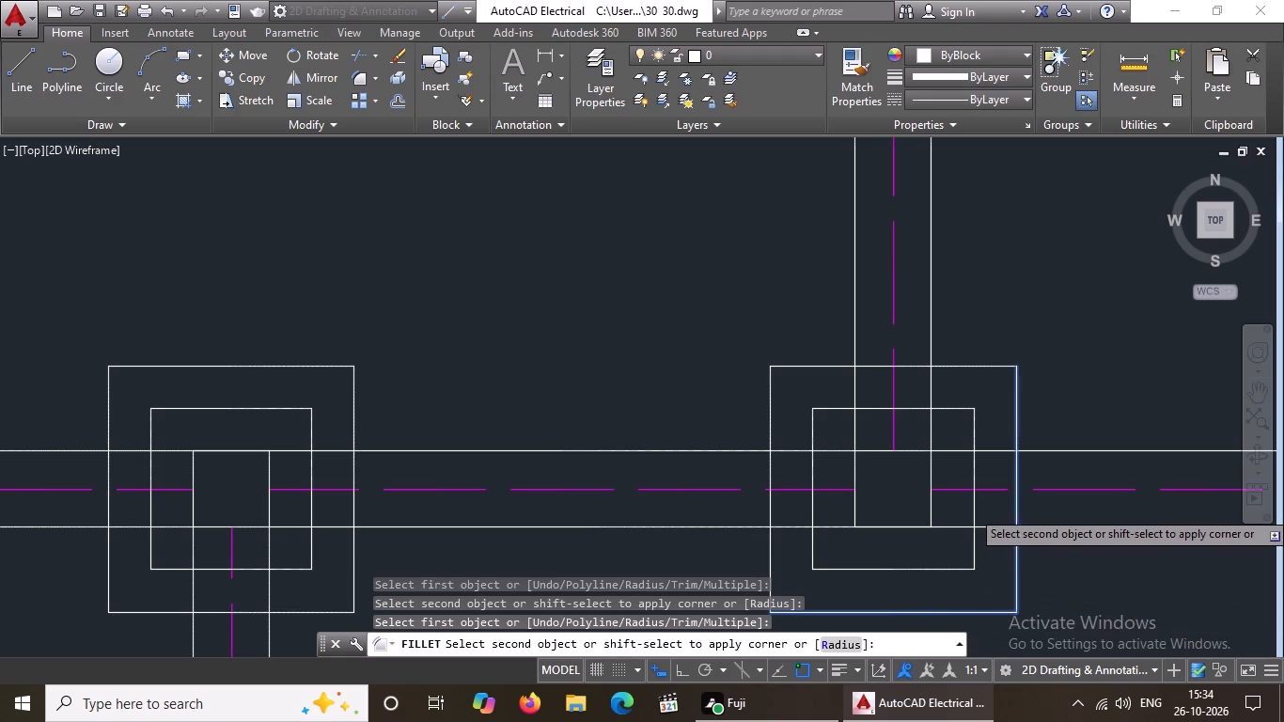
left_click(1013, 510)
scroll(864, 533, "down", 2)
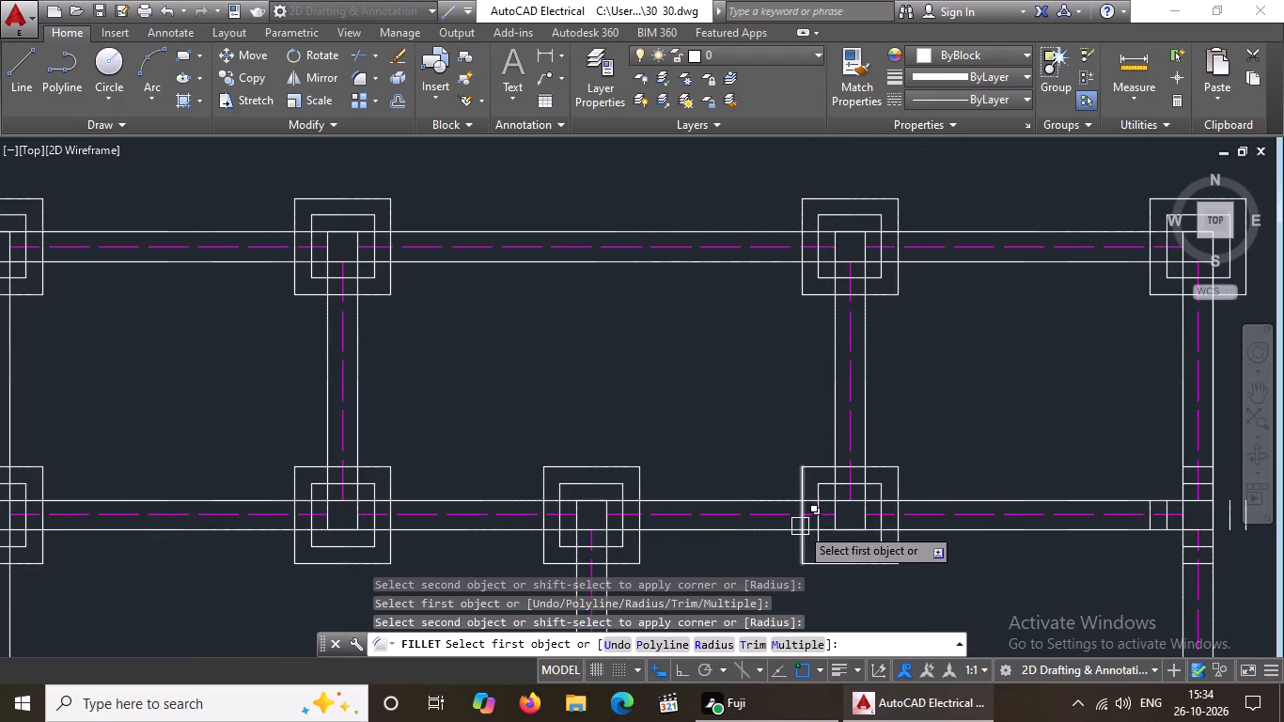
Fillet the northern corners of both offset rings where the east exterior wall meets the wall south of the baths, at radius 0.
scroll(800, 526, "down", 2)
scroll(935, 527, "up", 2)
scroll(1048, 518, "up", 3)
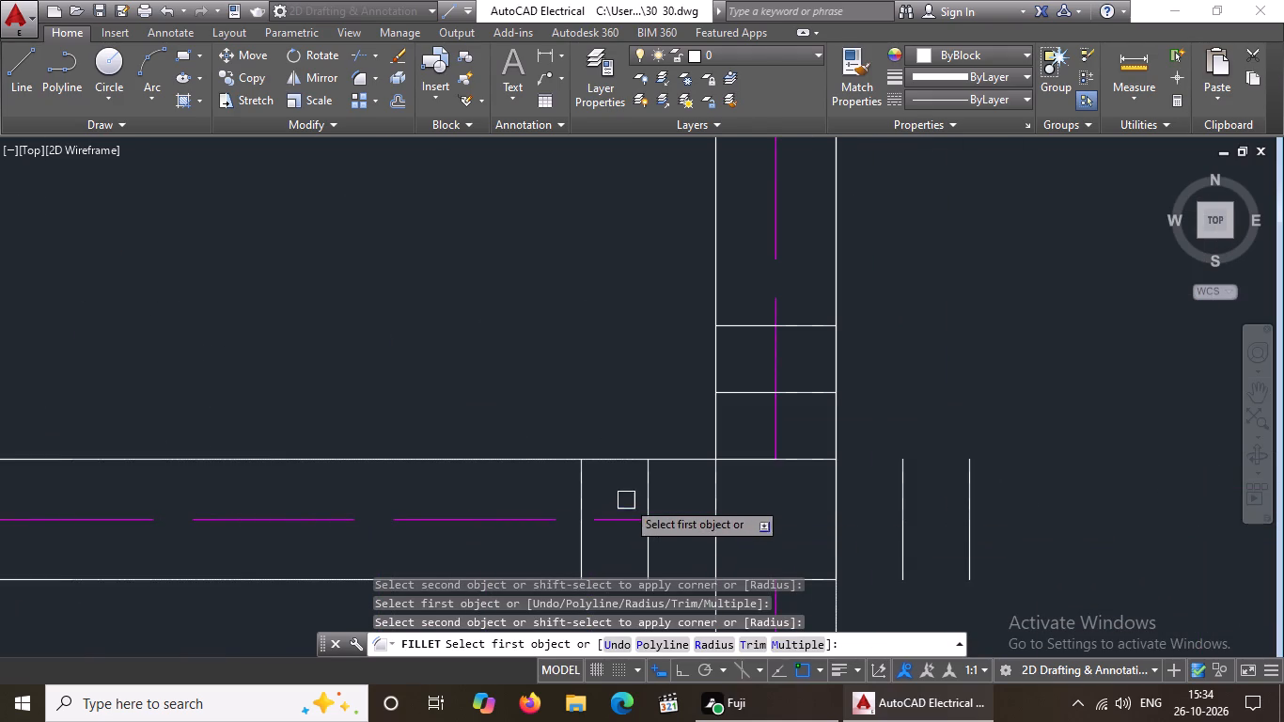
left_click(653, 495)
left_click(749, 396)
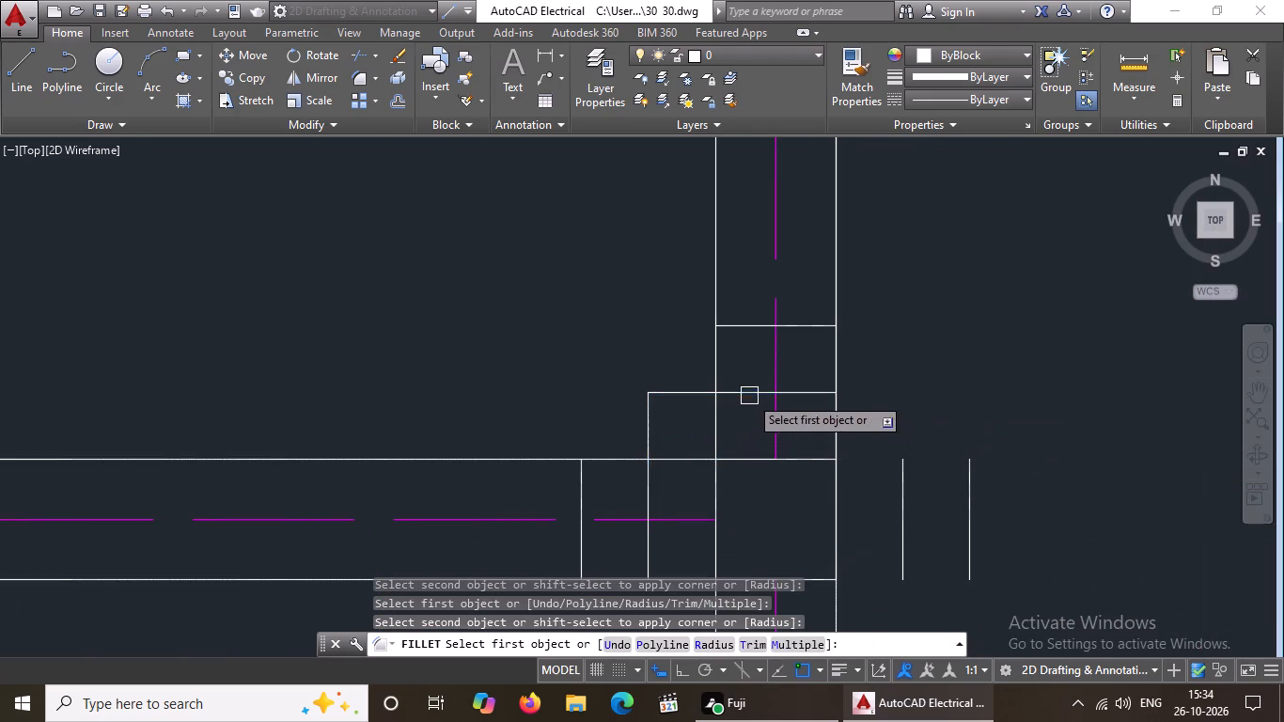
left_click(577, 485)
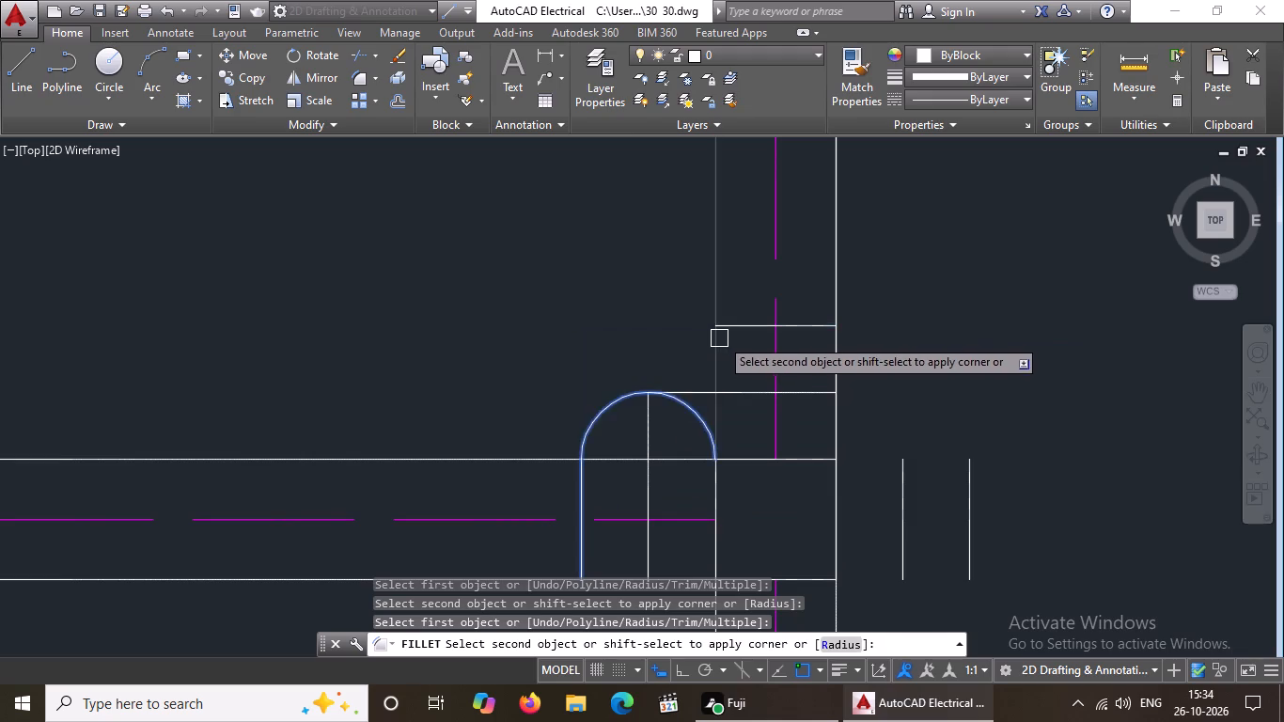
left_click(736, 327)
left_click(899, 485)
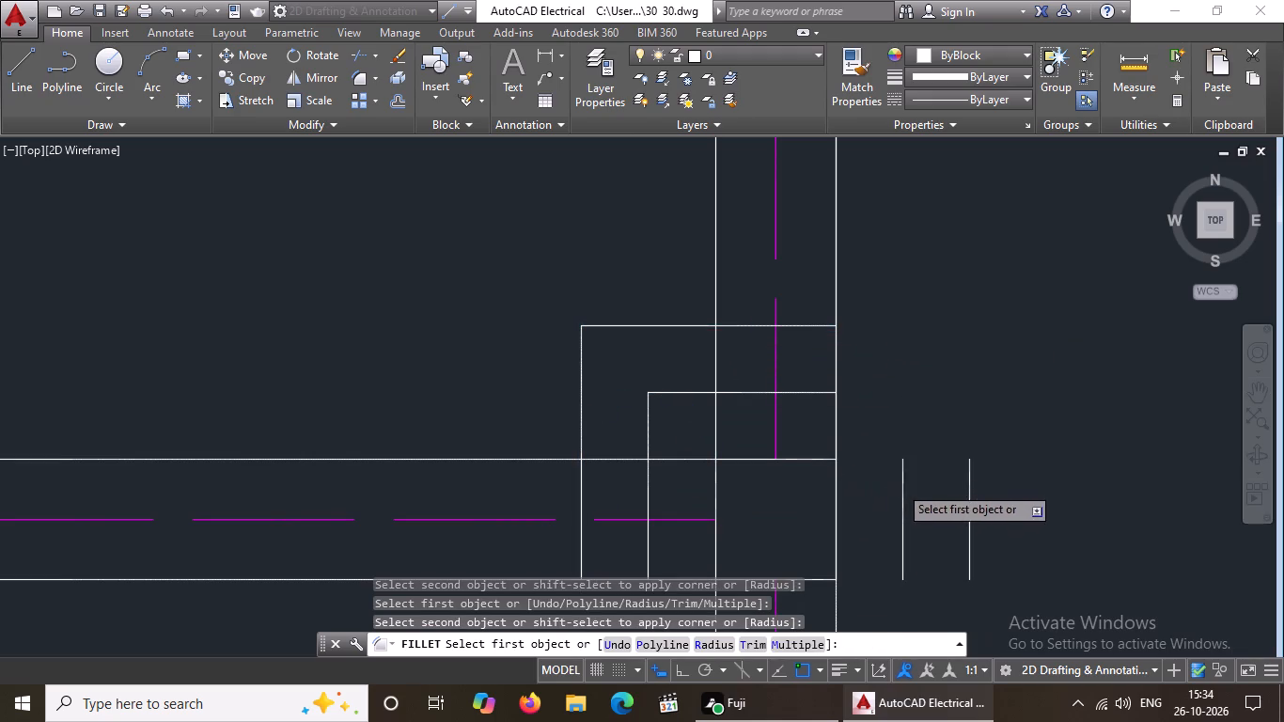
left_click(806, 393)
left_click(811, 330)
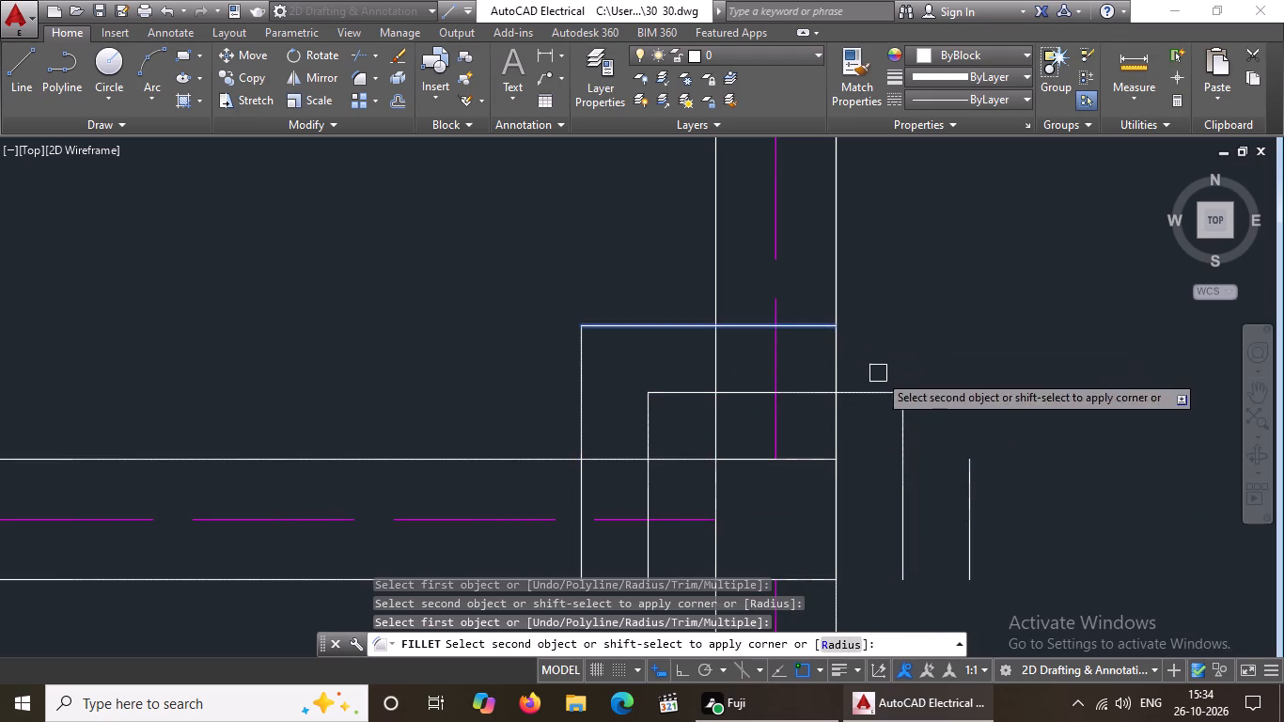
left_click(972, 482)
Close the southern corners of both offset rings at the east exterior wall's junction south of the baths with radius 0 fillets.
scroll(795, 456, "down", 3)
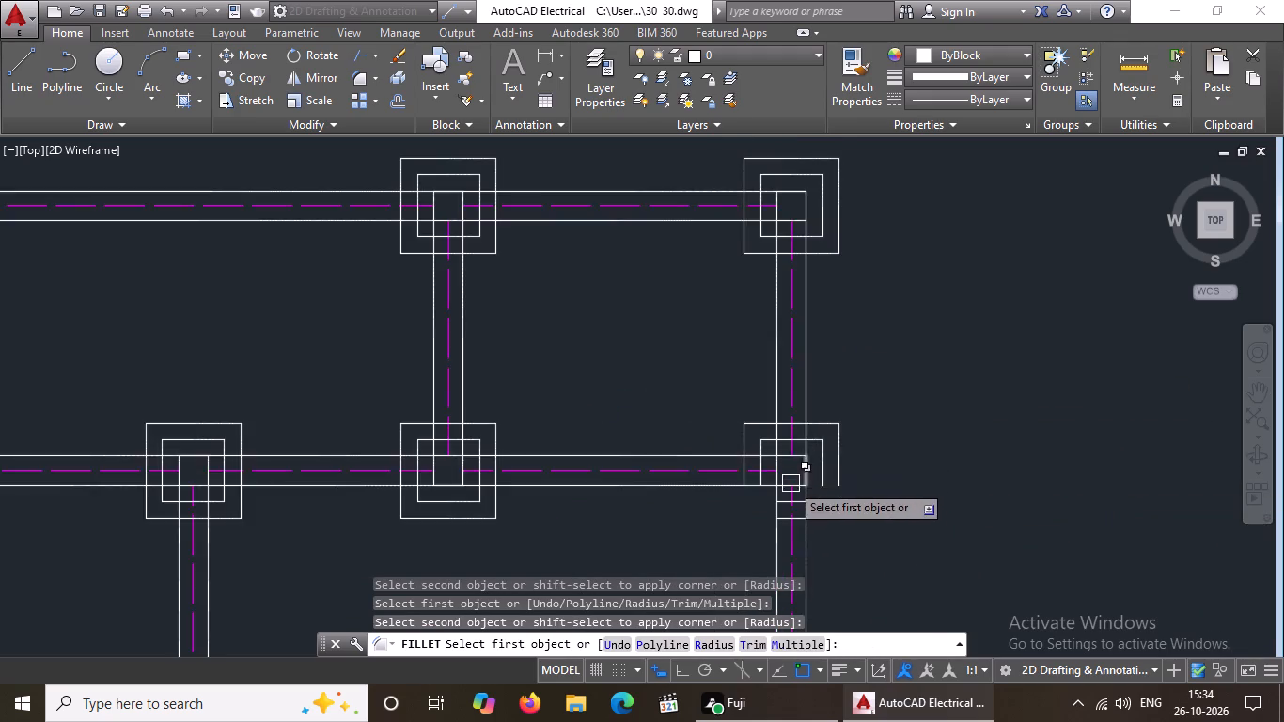
scroll(791, 484, "up", 2)
left_click(710, 475)
left_click(774, 530)
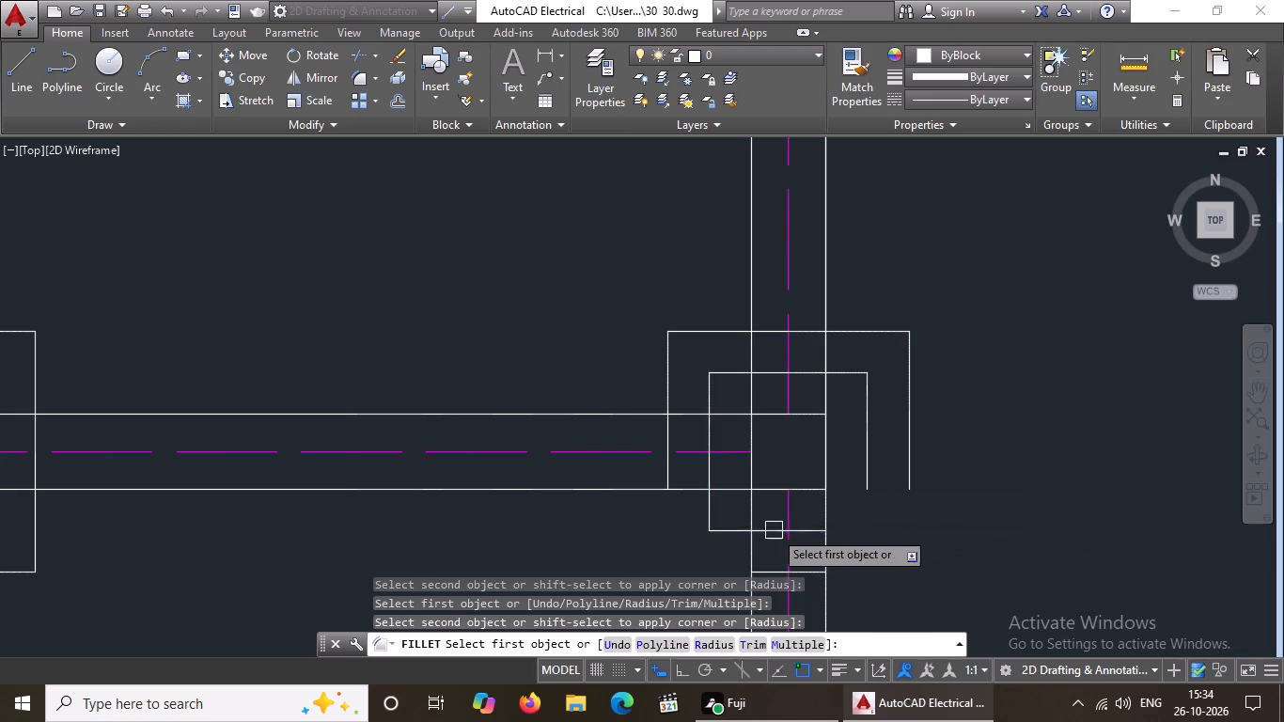
left_click(664, 478)
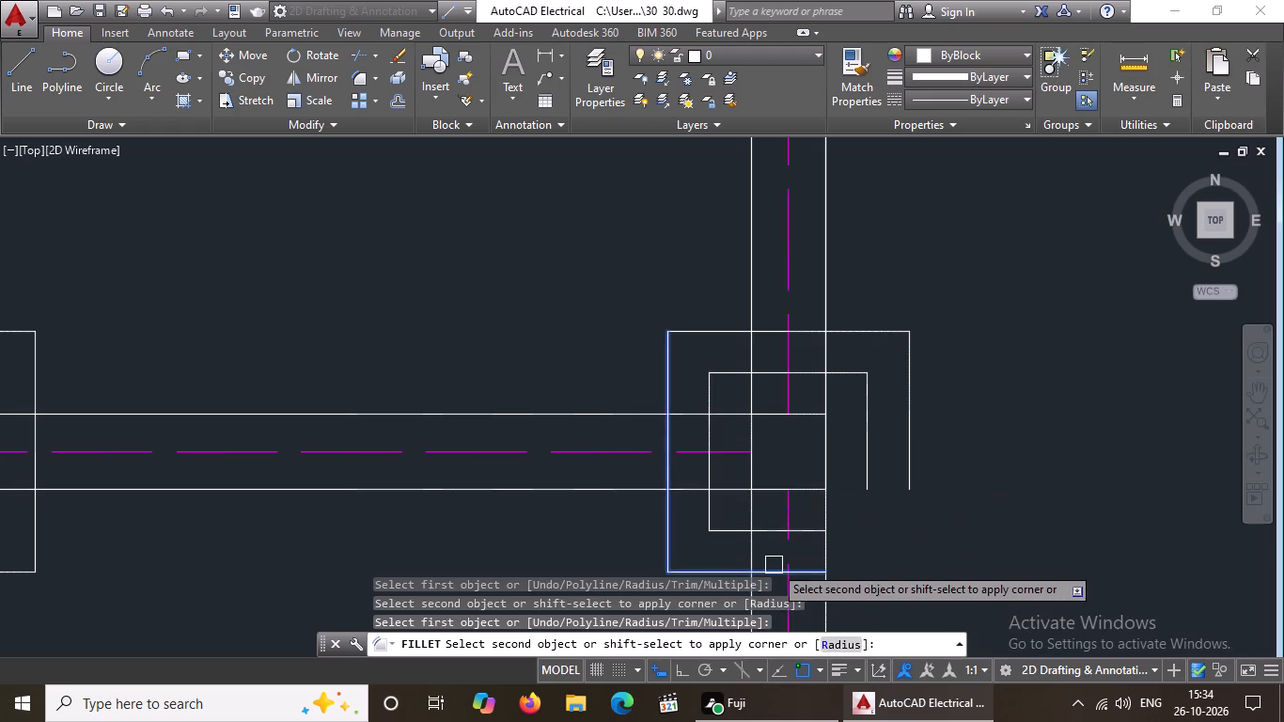
left_click(775, 565)
left_click(815, 535)
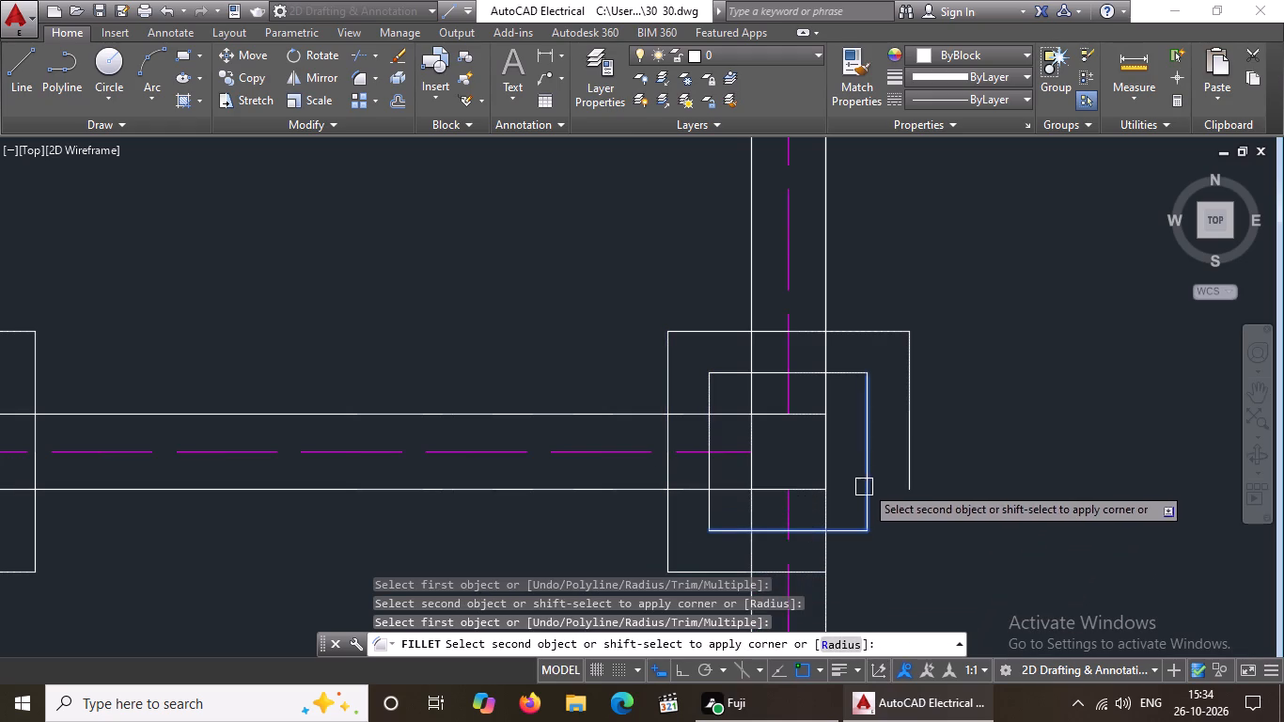
left_click(869, 475)
left_click(811, 573)
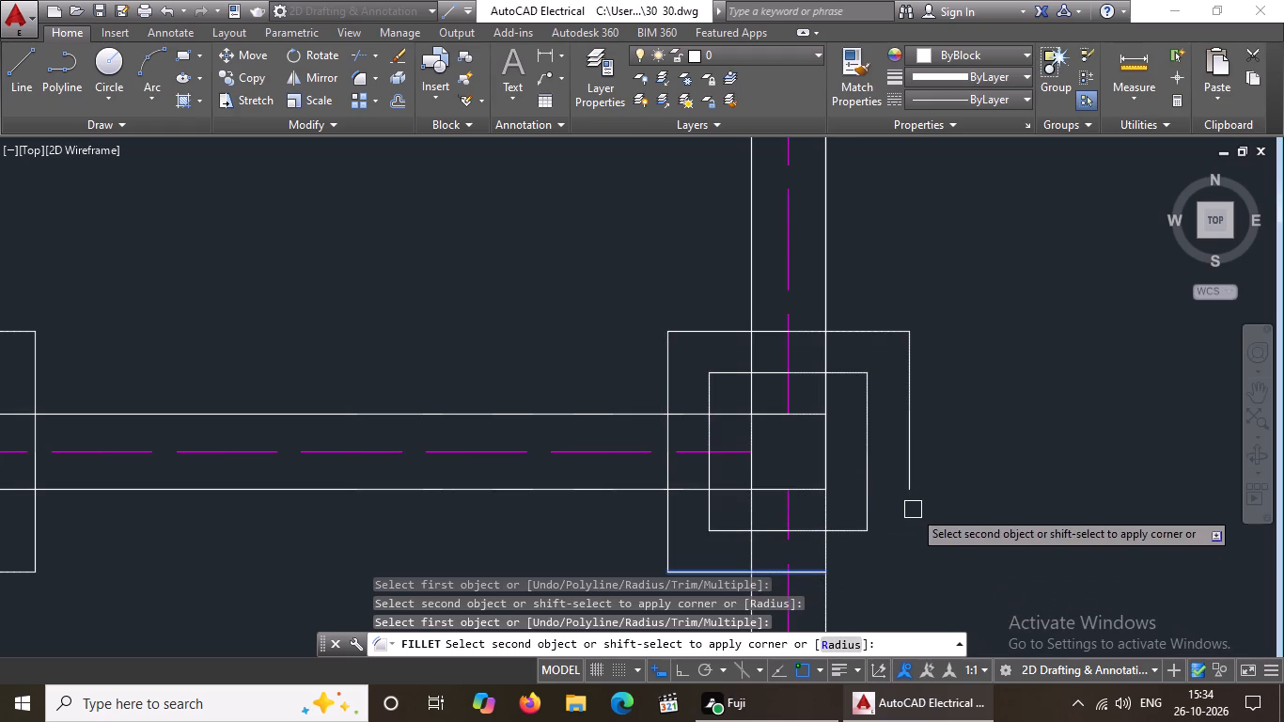
left_click(913, 476)
Fillet the northern corners of both offset rings where the west exterior wall meets the wall south of the bedrooms, at radius 0.
scroll(821, 478, "down", 3)
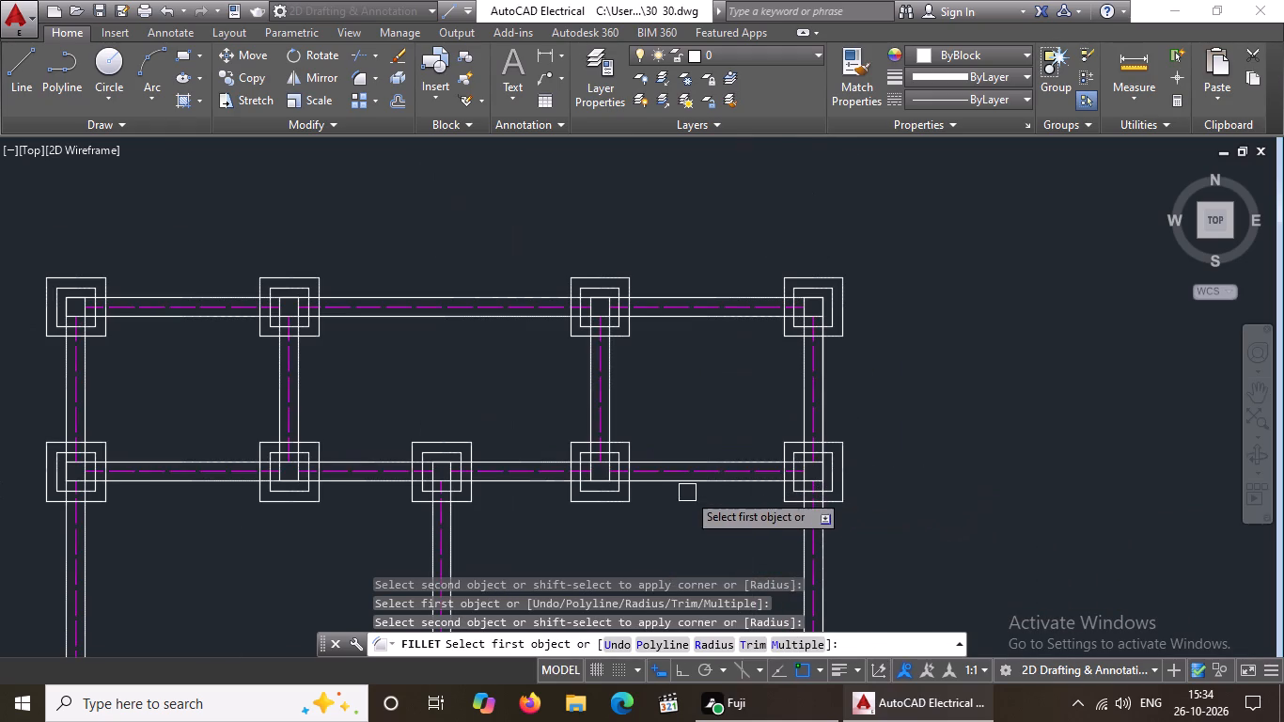
middle_click_drag(686, 492, 830, 313)
scroll(791, 359, "down", 2)
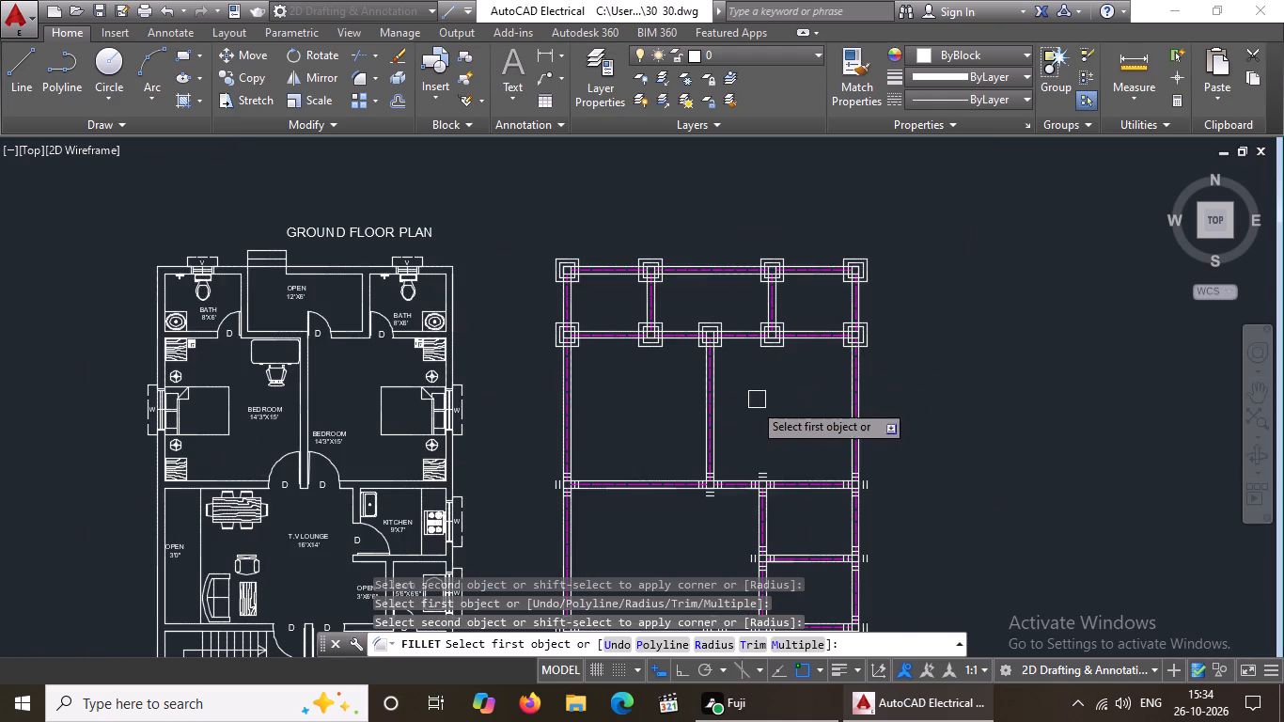
scroll(572, 484, "up", 6)
left_click(454, 483)
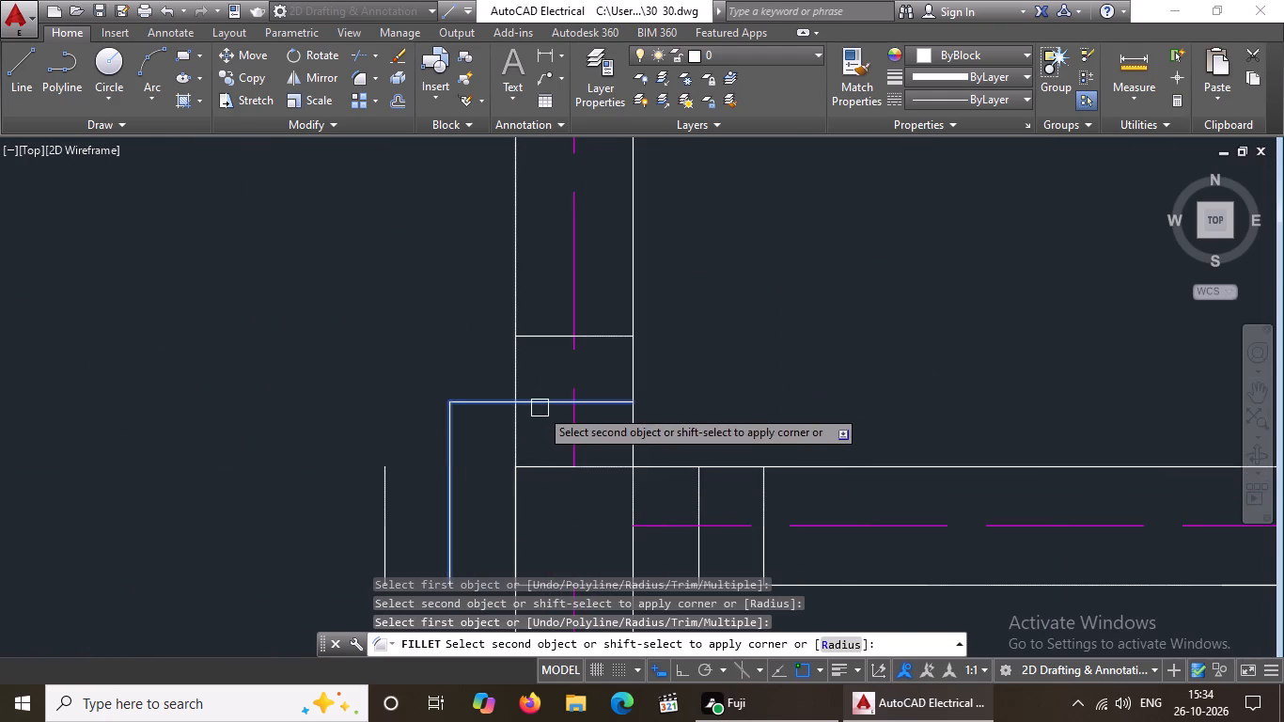
left_click(540, 407)
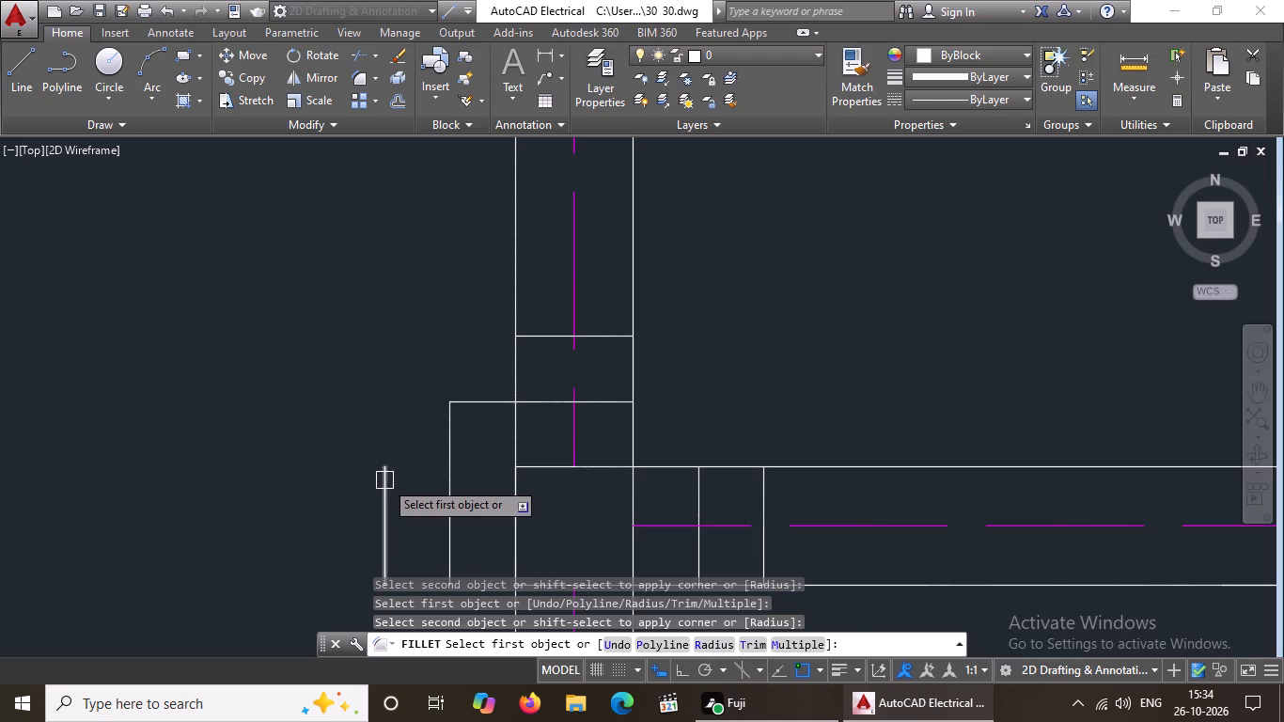
left_click(384, 480)
left_click(547, 329)
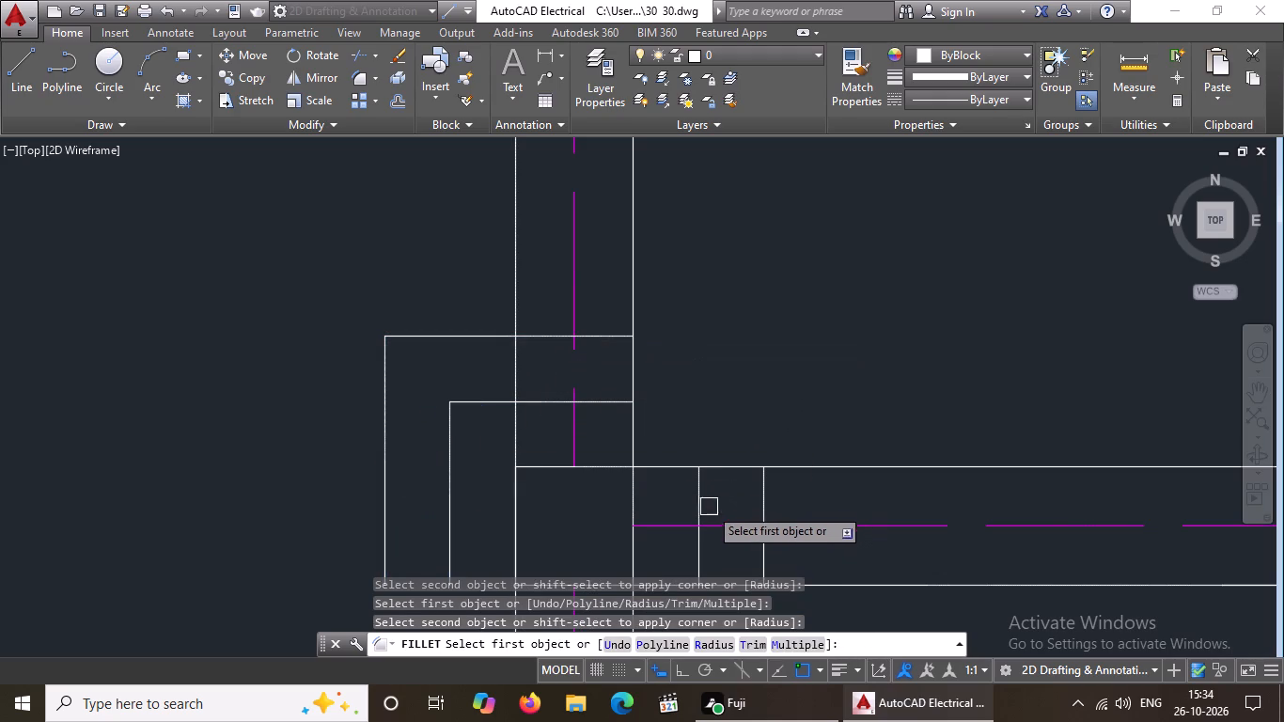
left_click(701, 495)
left_click(615, 404)
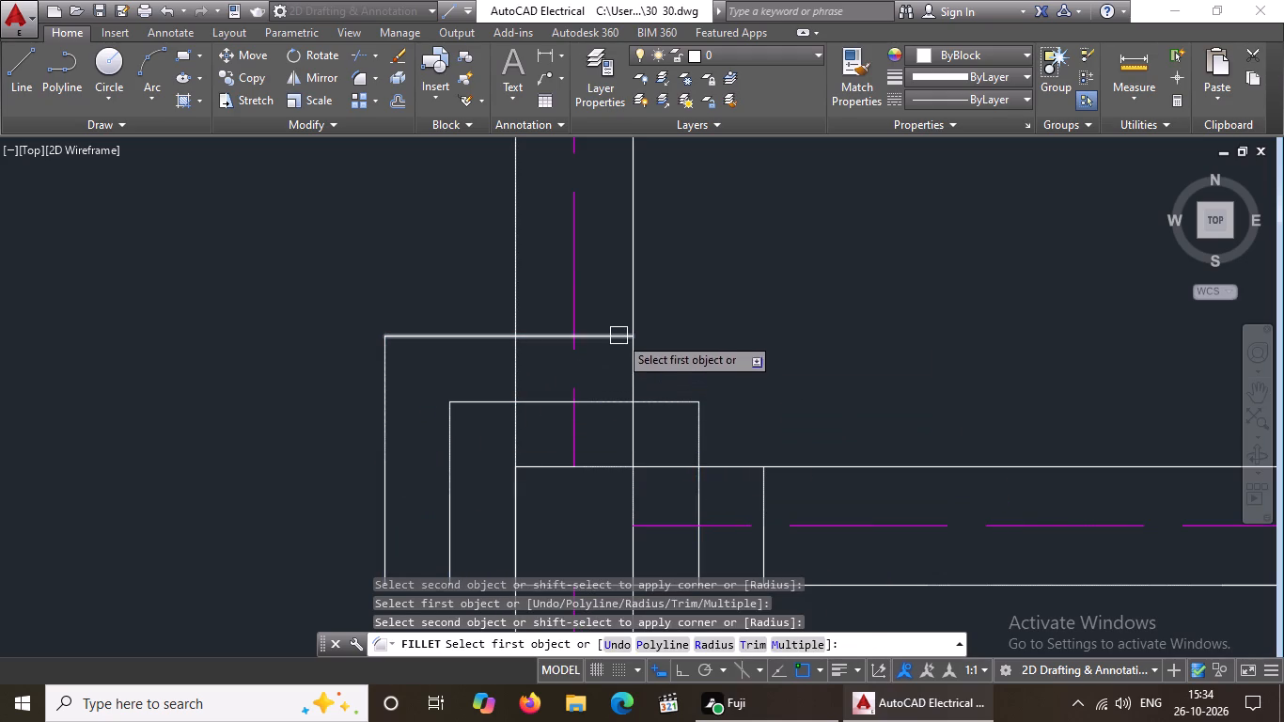
left_click(619, 336)
left_click(768, 498)
Close the southern corners of both offset rings at the west exterior wall's junction south of the bedrooms with radius 0 fillets.
scroll(671, 430, "down", 4)
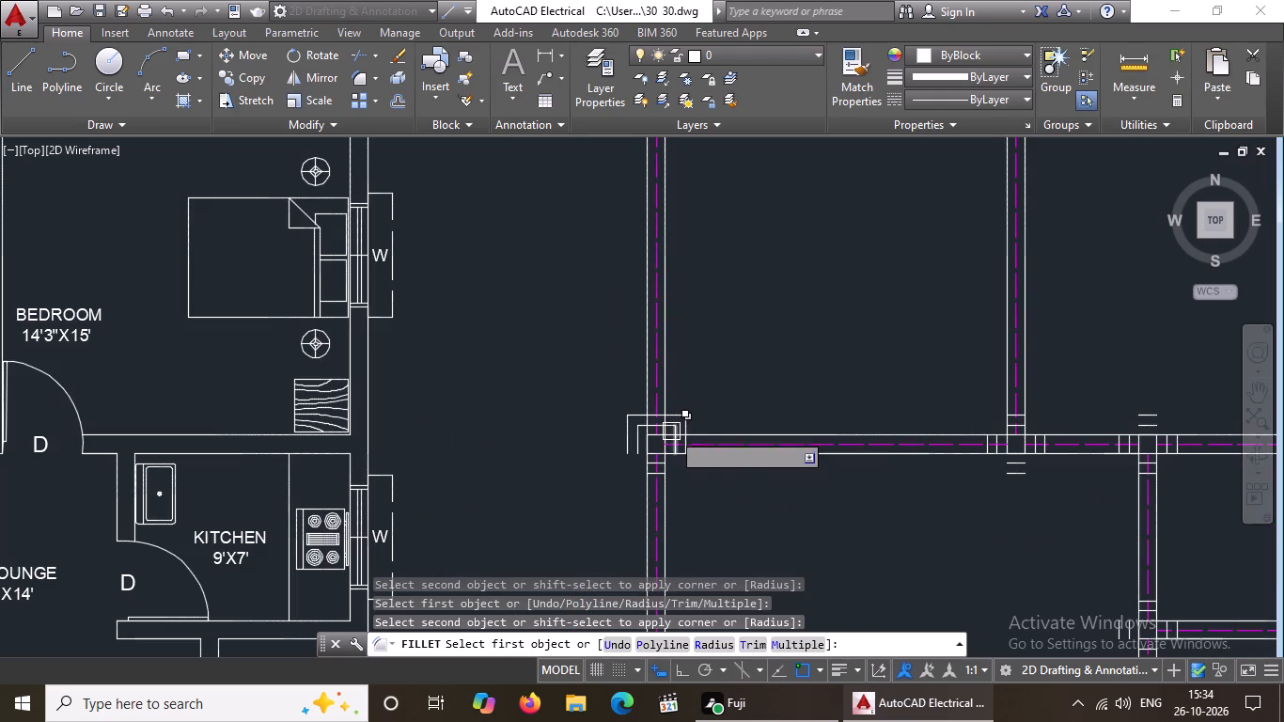
scroll(639, 450, "up", 3)
left_click(627, 444)
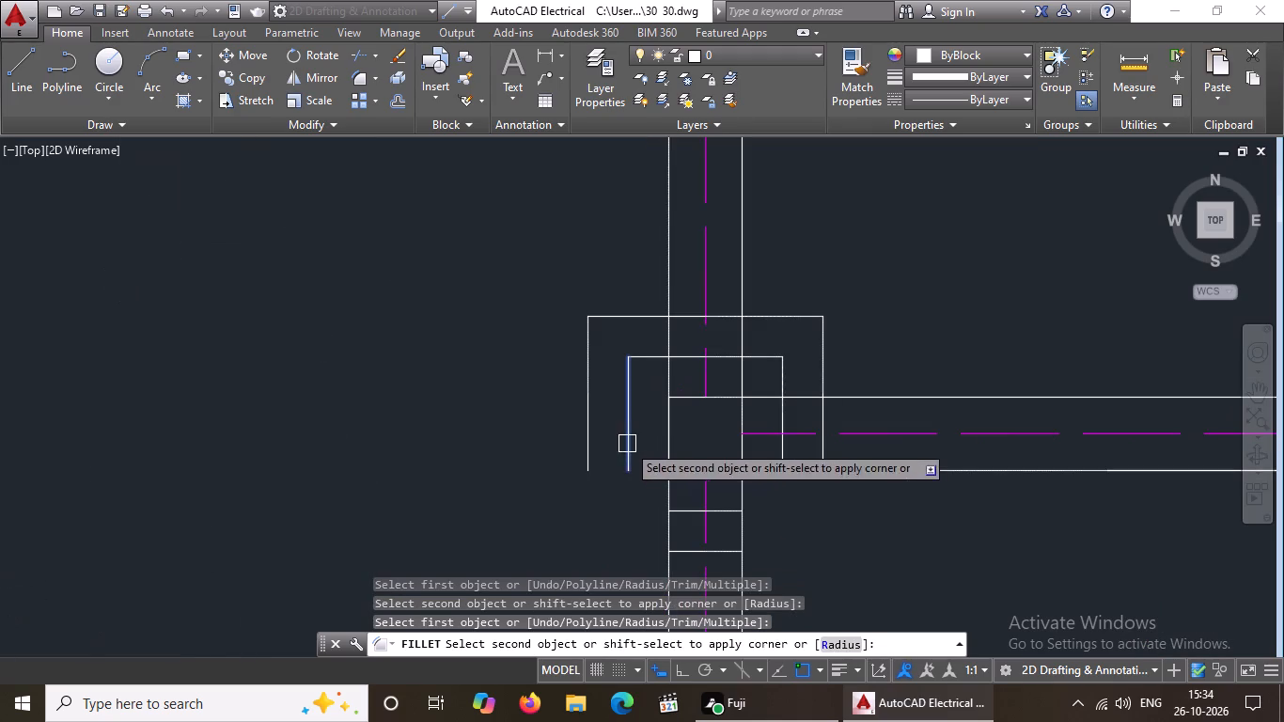
left_click(677, 508)
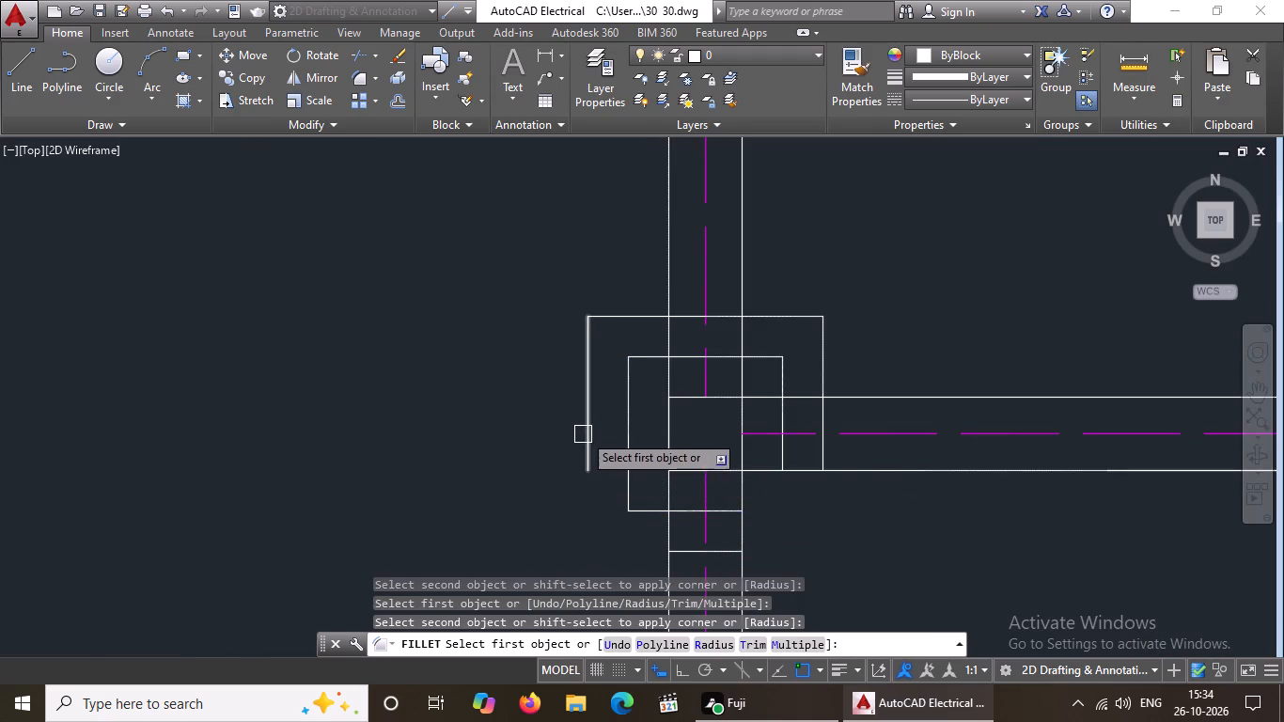
left_click(583, 432)
left_click(681, 547)
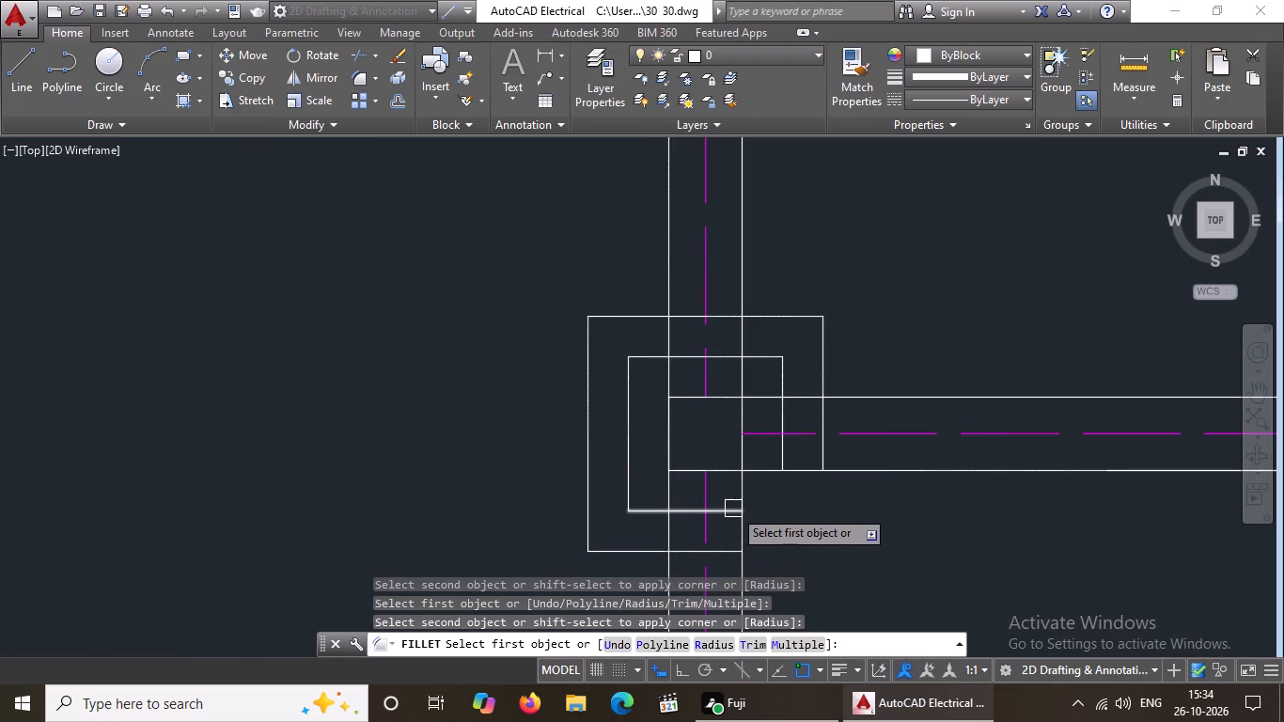
left_click_drag(728, 512, 739, 502)
left_click(781, 452)
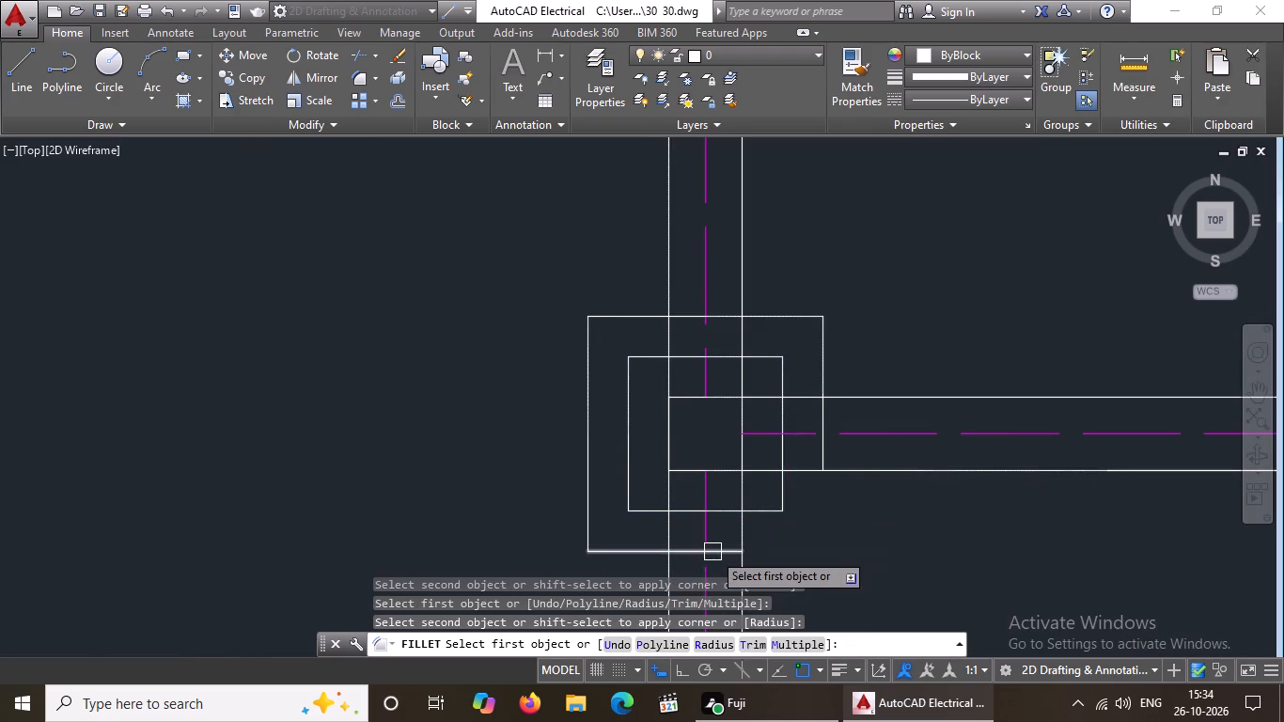
left_click_drag(714, 550, 730, 543)
left_click(823, 454)
Fillet the northern corners of both offset rings at the foot of the central bedroom partition, at radius 0.
scroll(797, 499, "down", 3)
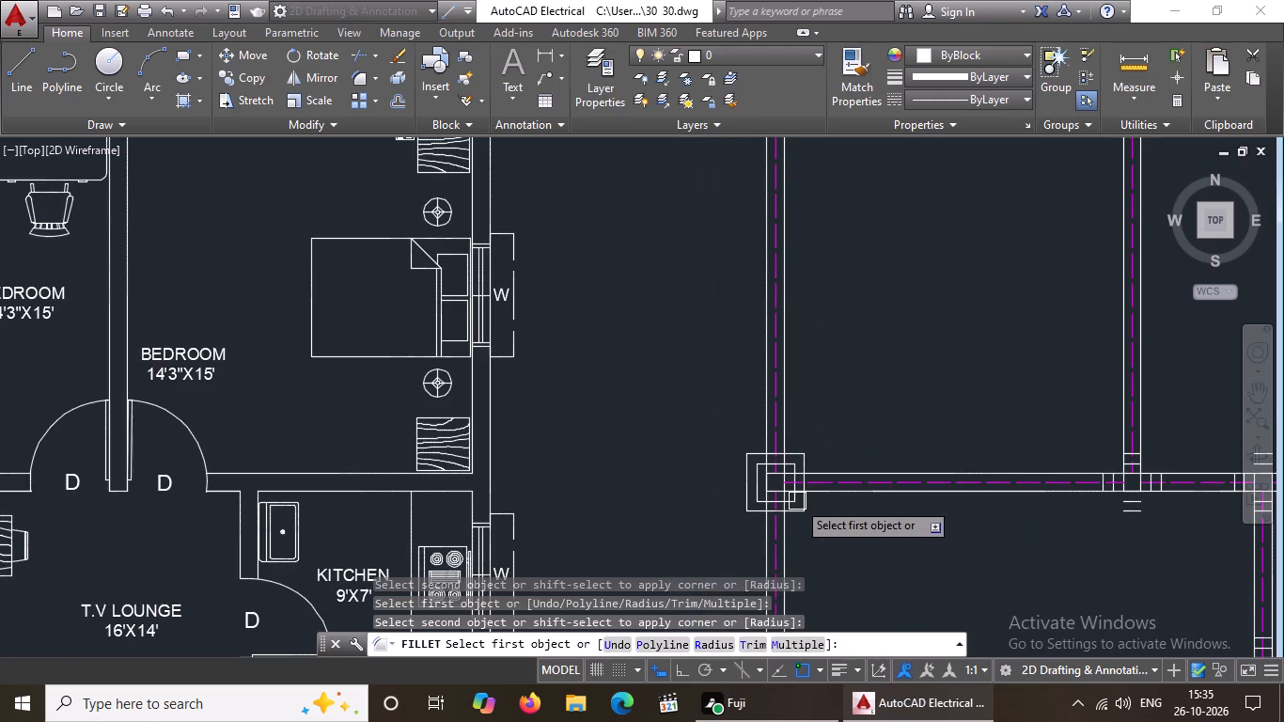
scroll(829, 479, "down", 4)
scroll(899, 478, "up", 1)
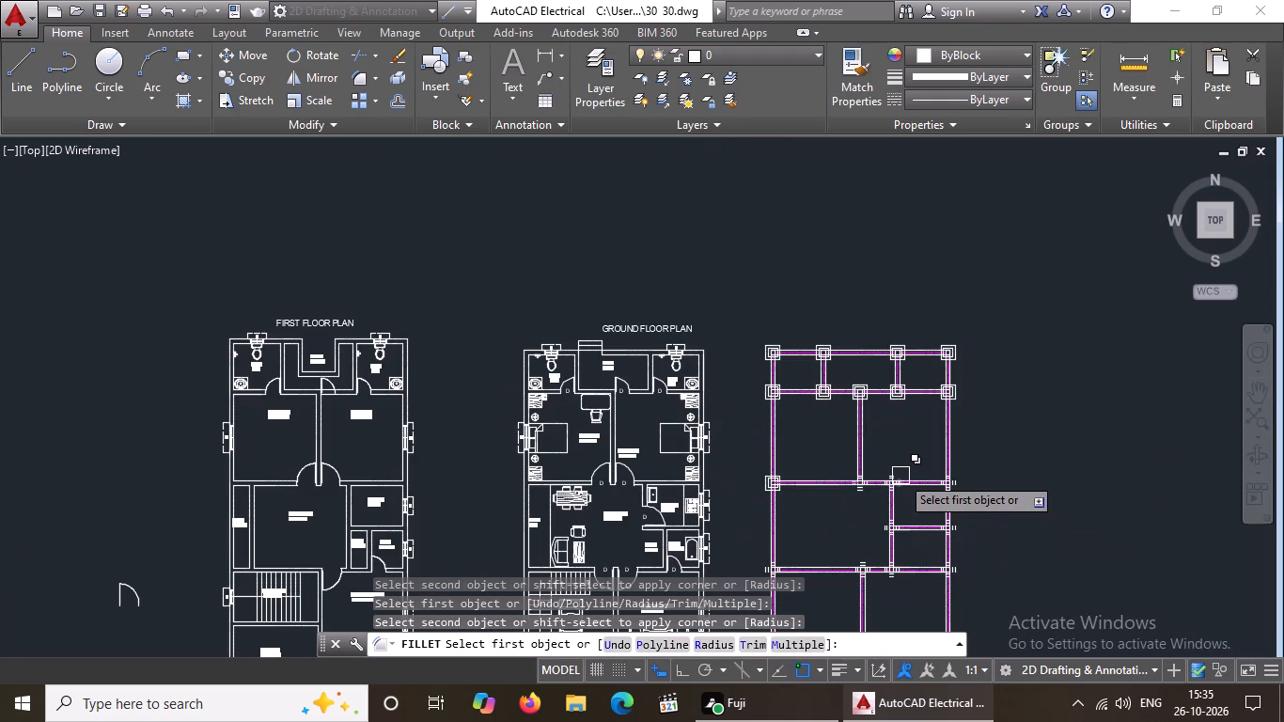
scroll(913, 484, "up", 2)
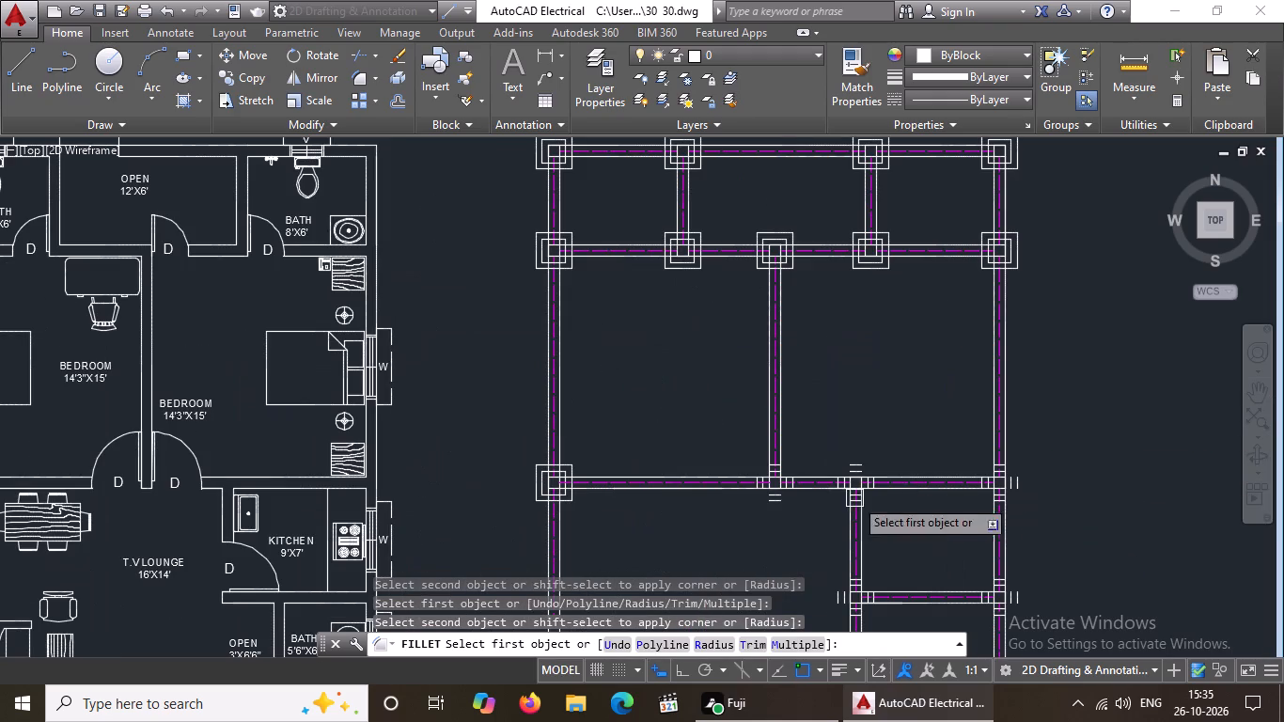
scroll(778, 480, "up", 6)
left_click(626, 464)
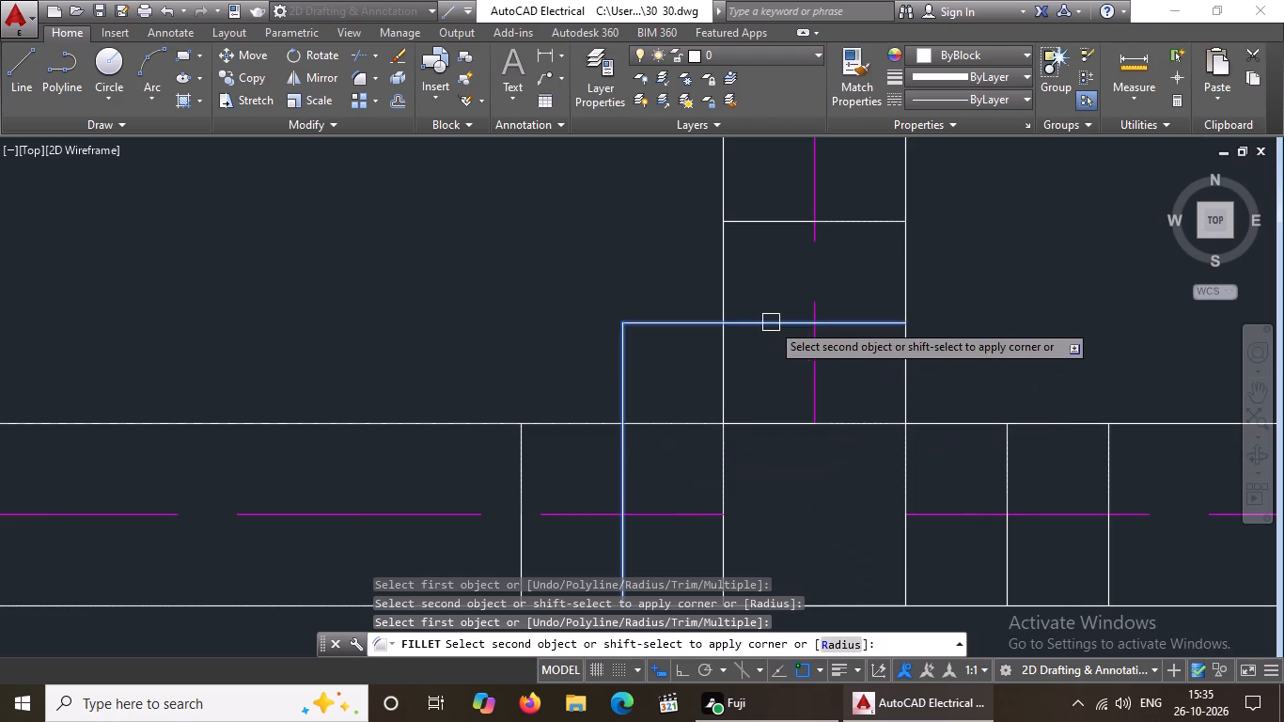
left_click(771, 322)
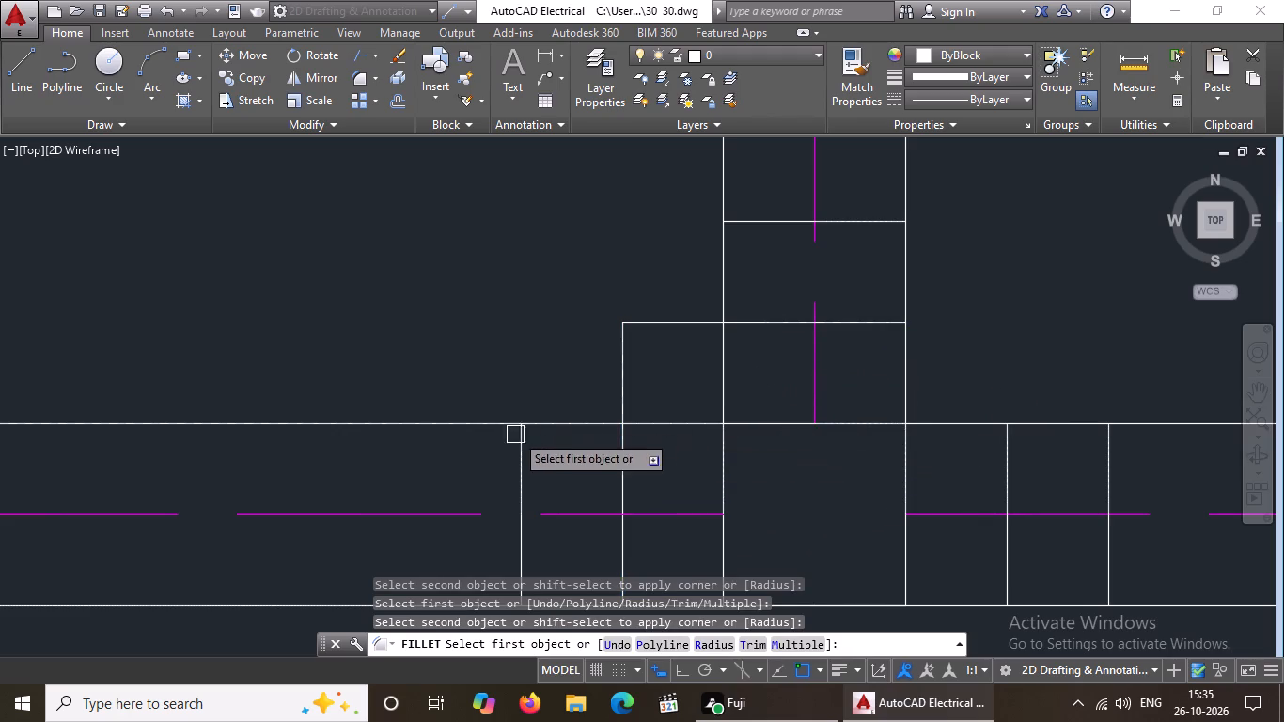
left_click(521, 459)
left_click(761, 223)
scroll(753, 275, "down", 3)
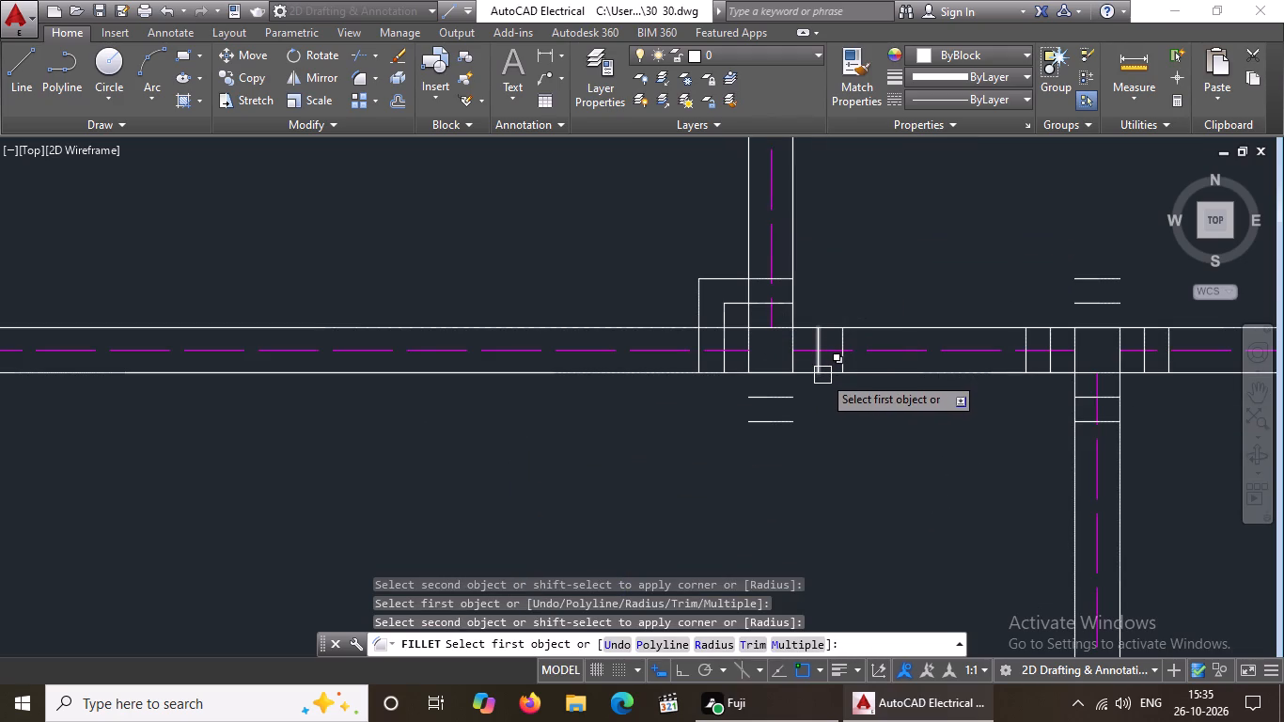
scroll(826, 328, "up", 3)
left_click(786, 353)
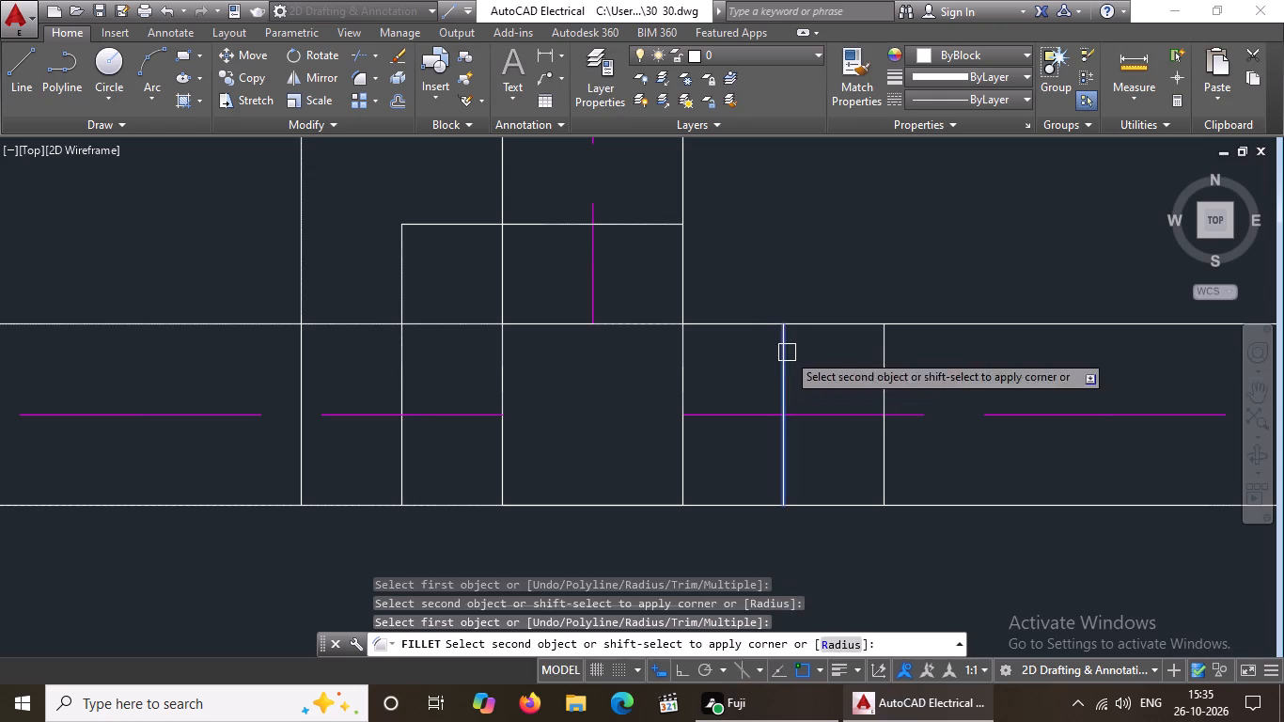
left_click(669, 228)
scroll(738, 265, "down", 1)
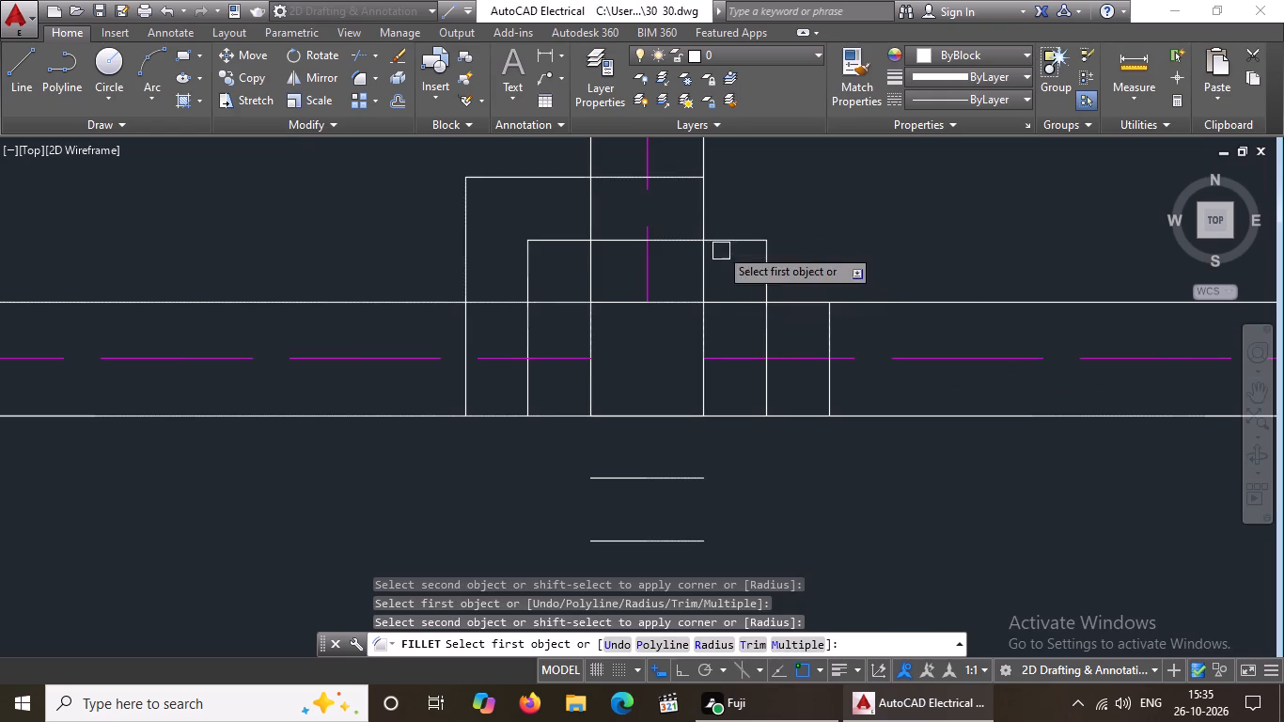
left_click(683, 175)
left_click(823, 331)
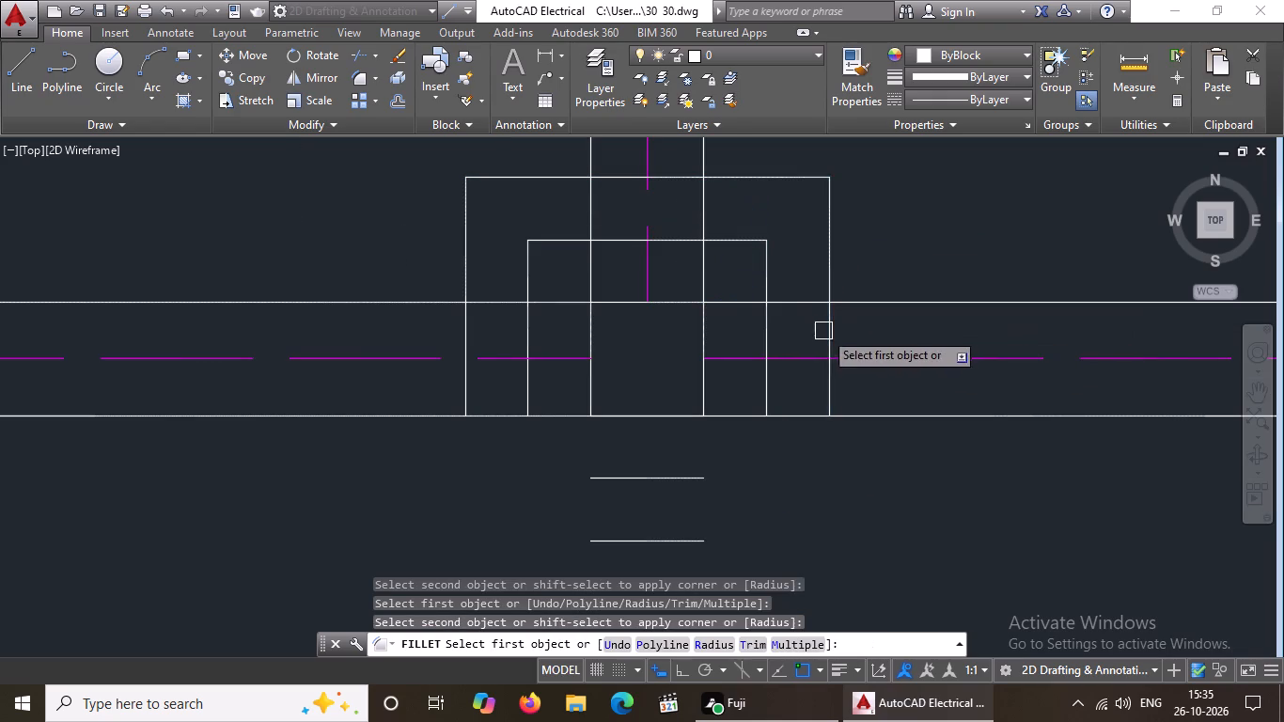
right_click(814, 400)
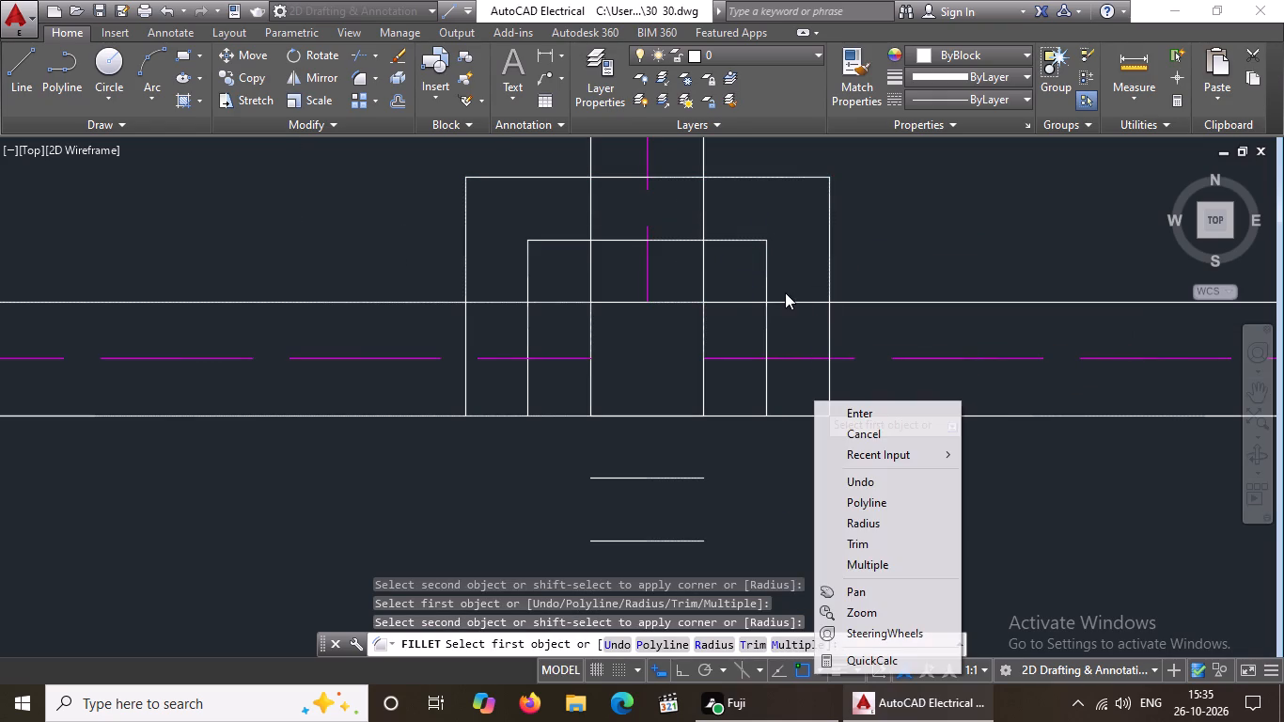
left_click(517, 483)
Close the southern corners of both offset rings at the foot of the central bedroom partition with radius 0 fillets.
left_click(521, 385)
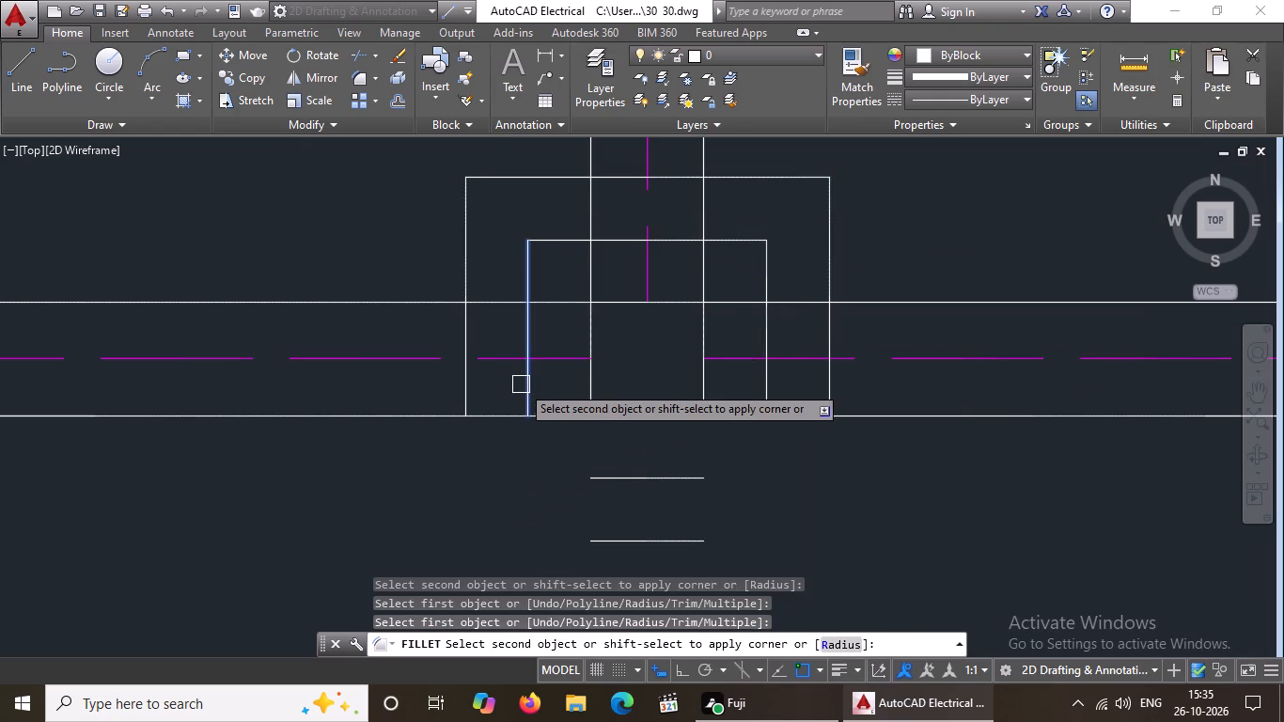
left_click(638, 477)
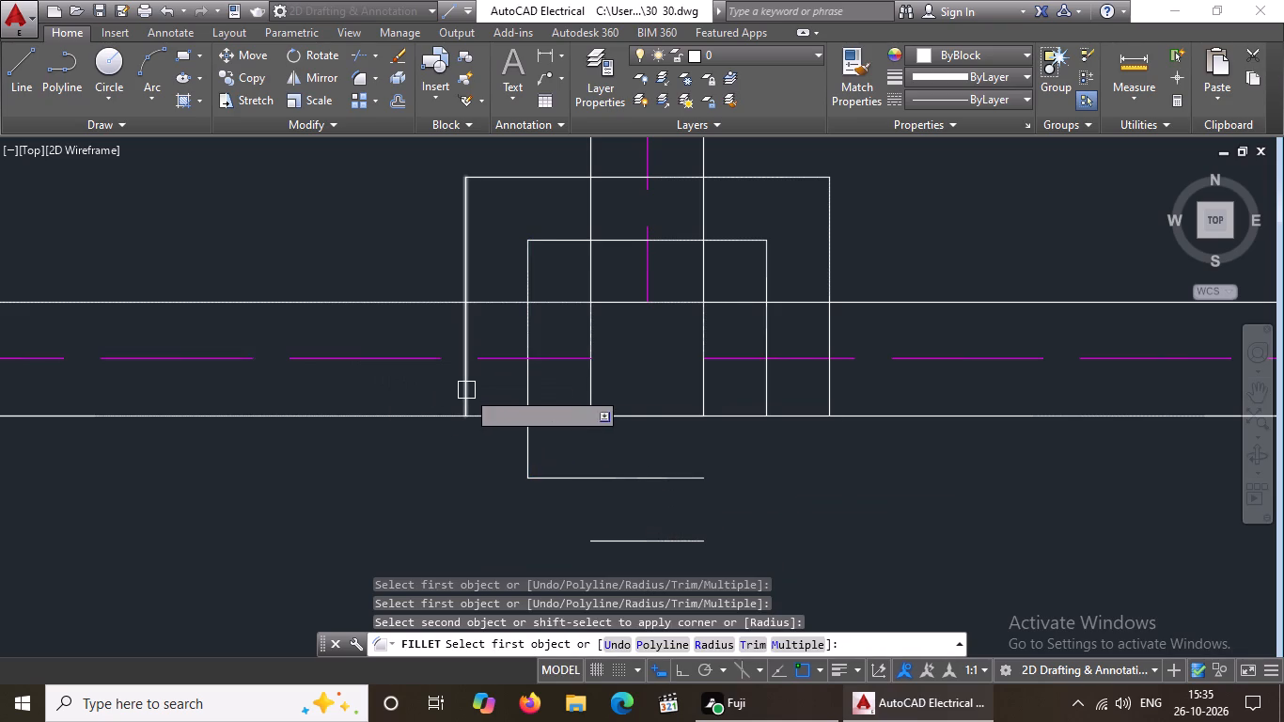
left_click(467, 389)
left_click(645, 541)
left_click(683, 477)
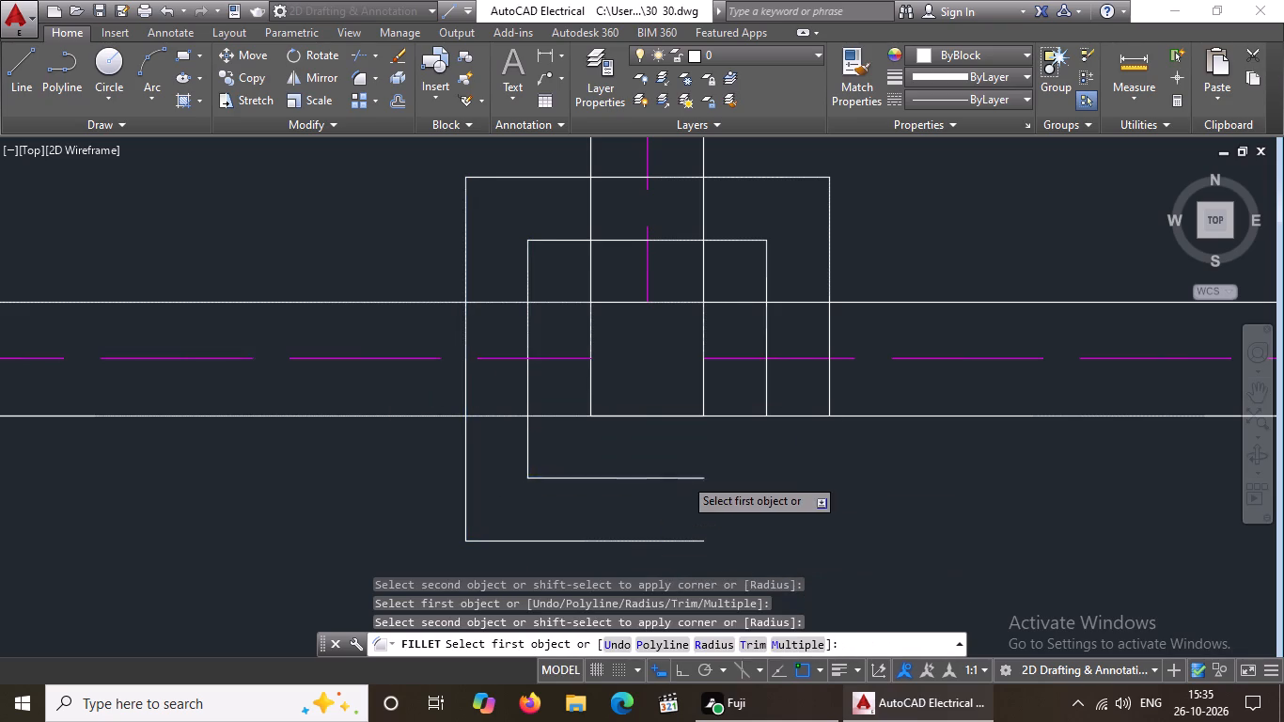
left_click(771, 375)
left_click(677, 538)
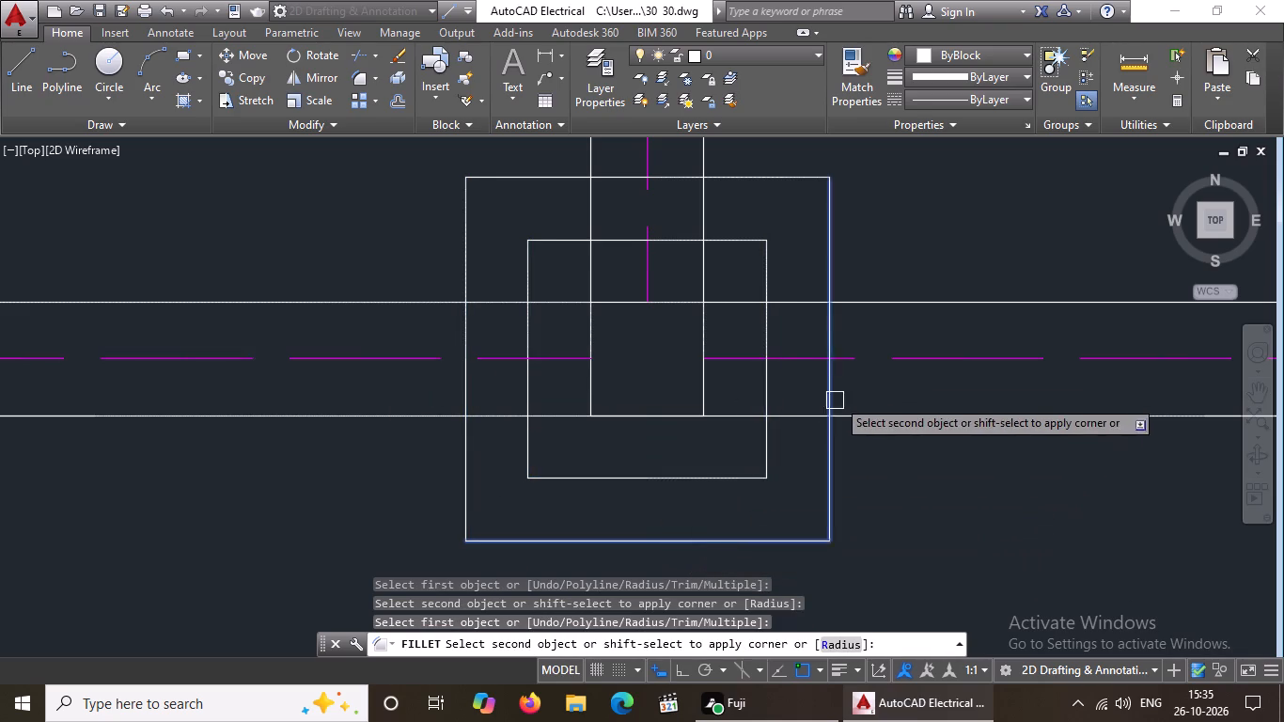
left_click(831, 385)
Fillet the northern corners of both offset rings where the kitchen's west wall meets the wall south of the bedrooms, at radius 0.
scroll(690, 403, "down", 4)
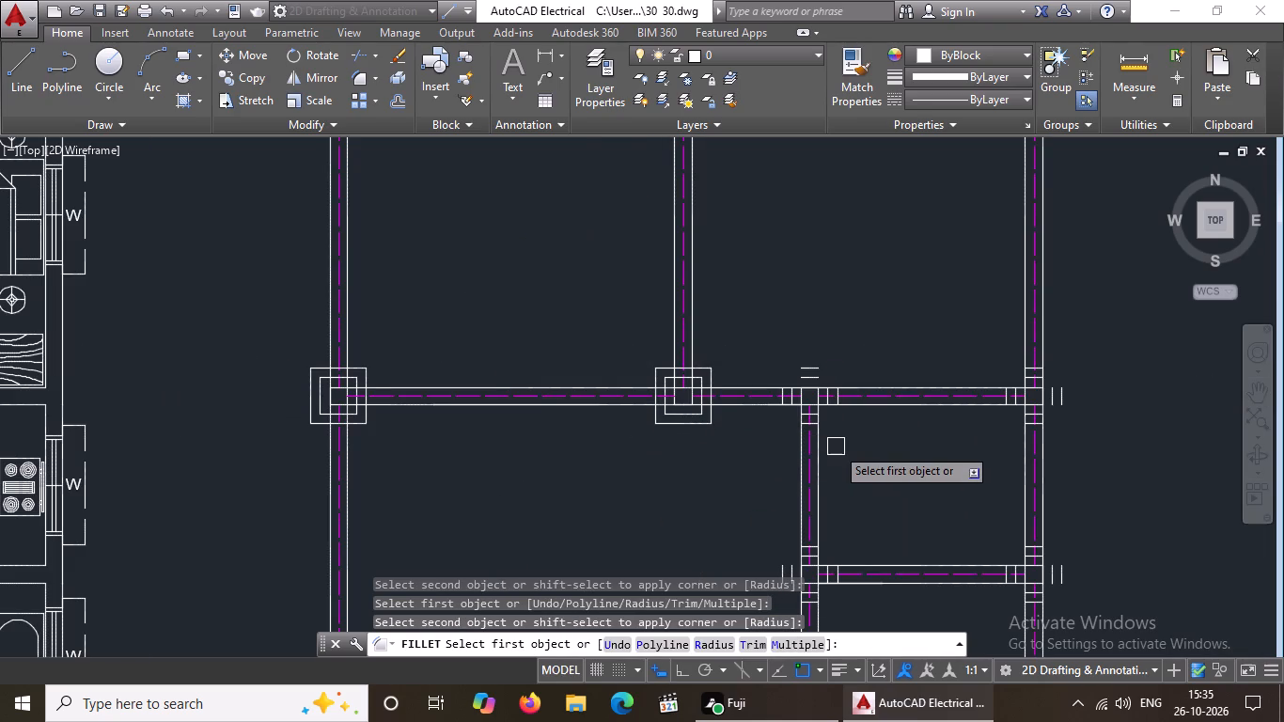
scroll(858, 324, "up", 3)
scroll(737, 428, "down", 2)
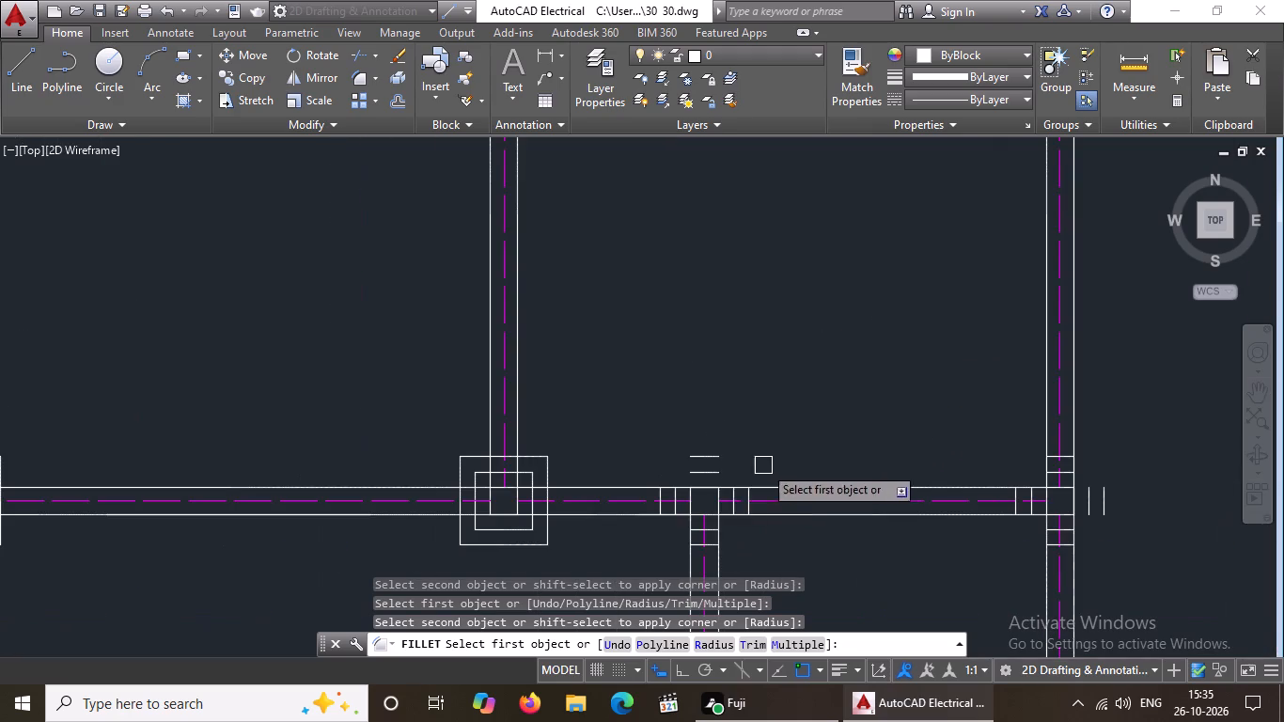
scroll(686, 512, "up", 3)
left_click(639, 445)
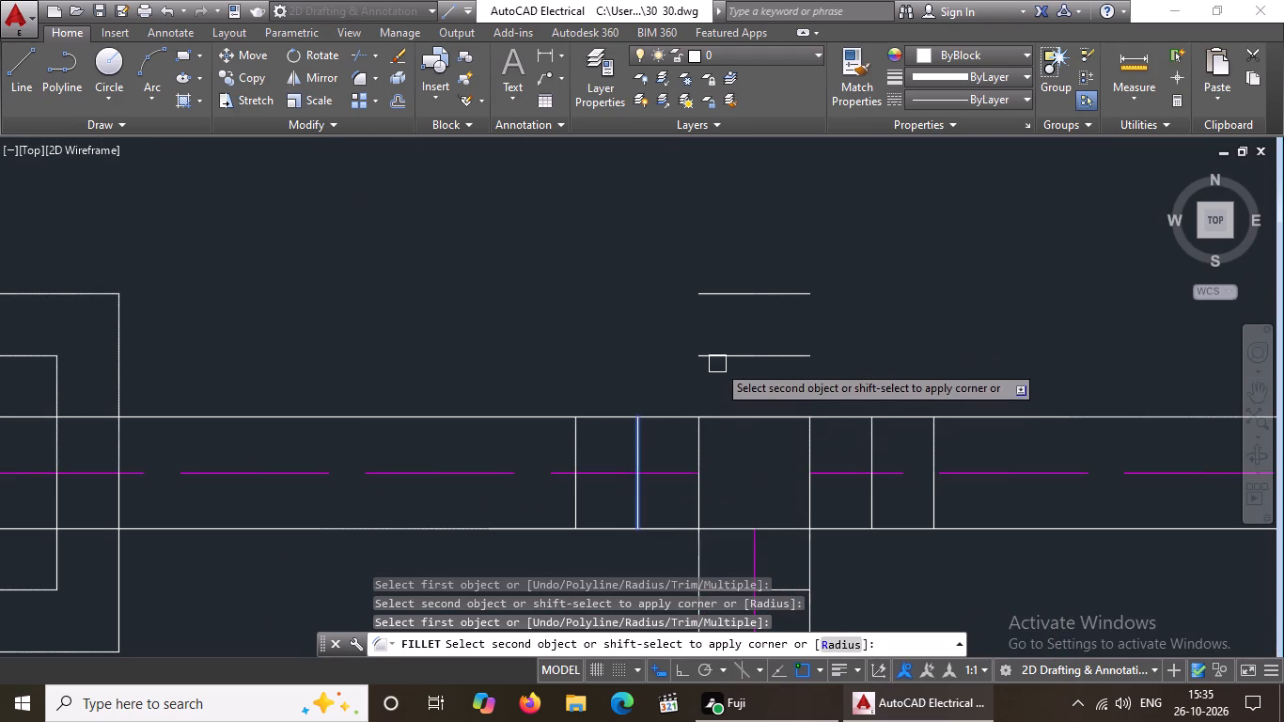
left_click(723, 356)
left_click_drag(571, 446, 581, 436)
left_click(729, 290)
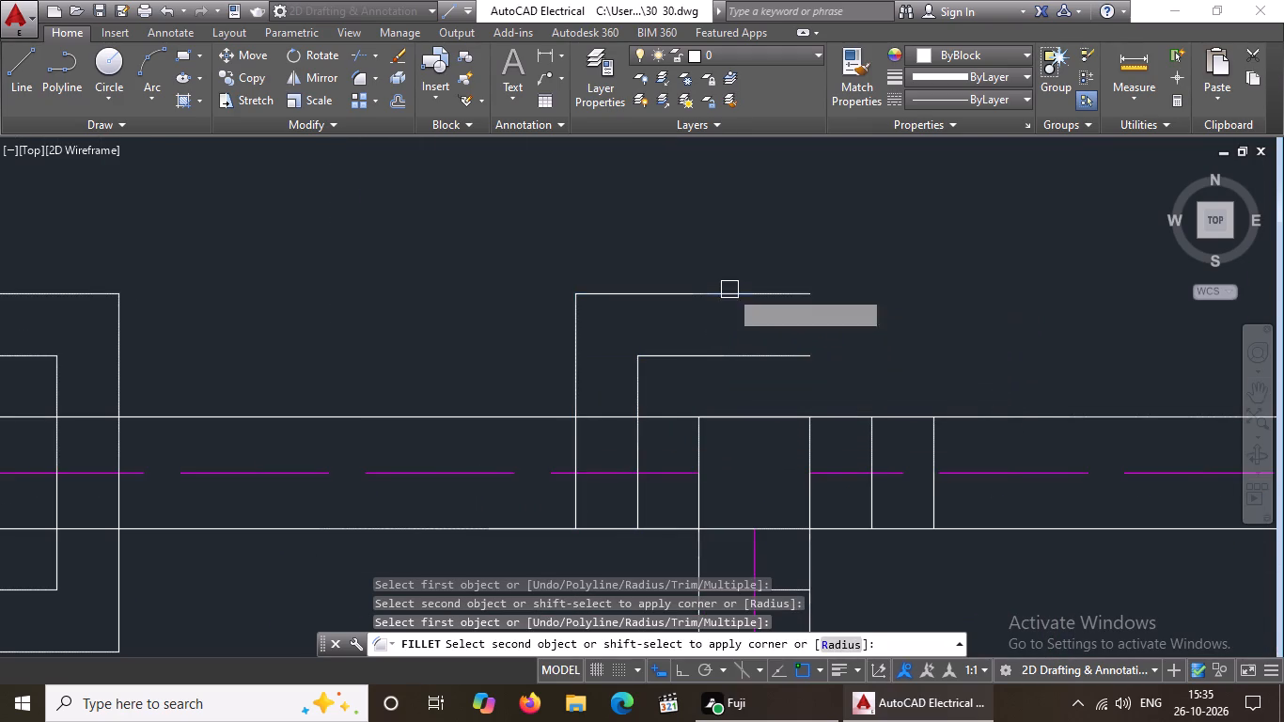
left_click(870, 447)
left_click(786, 351)
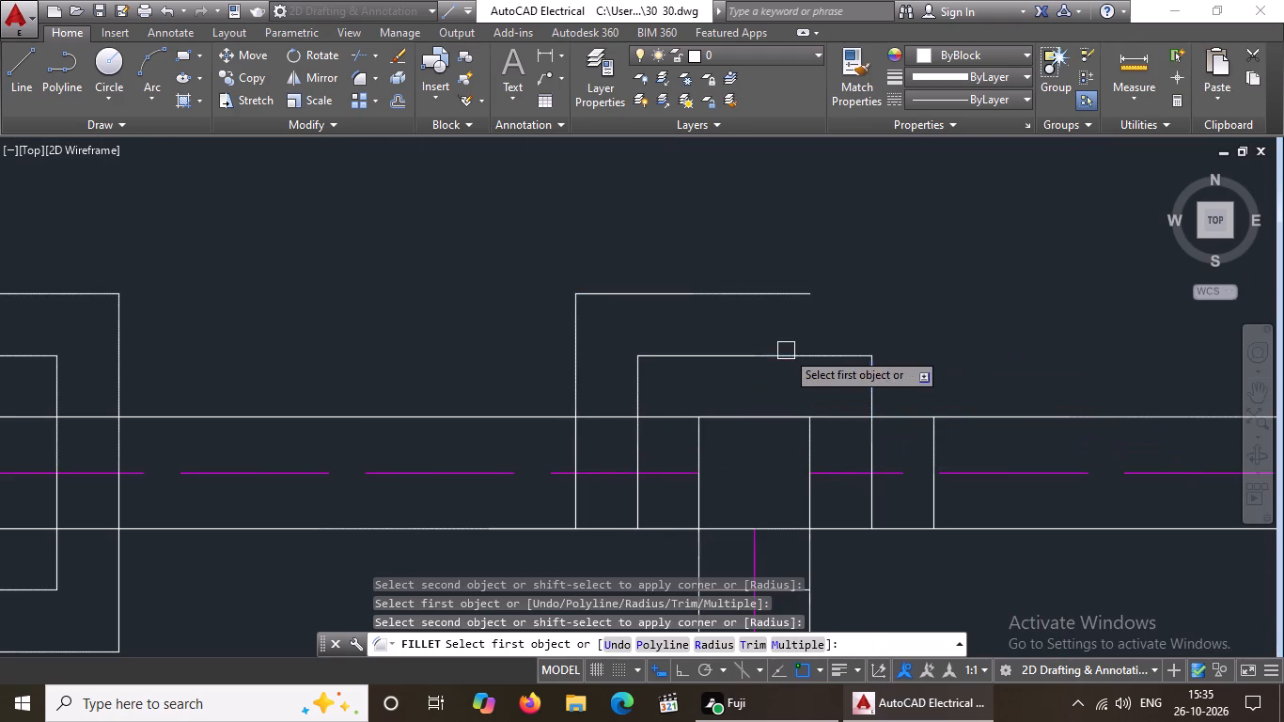
left_click_drag(939, 436, 929, 432)
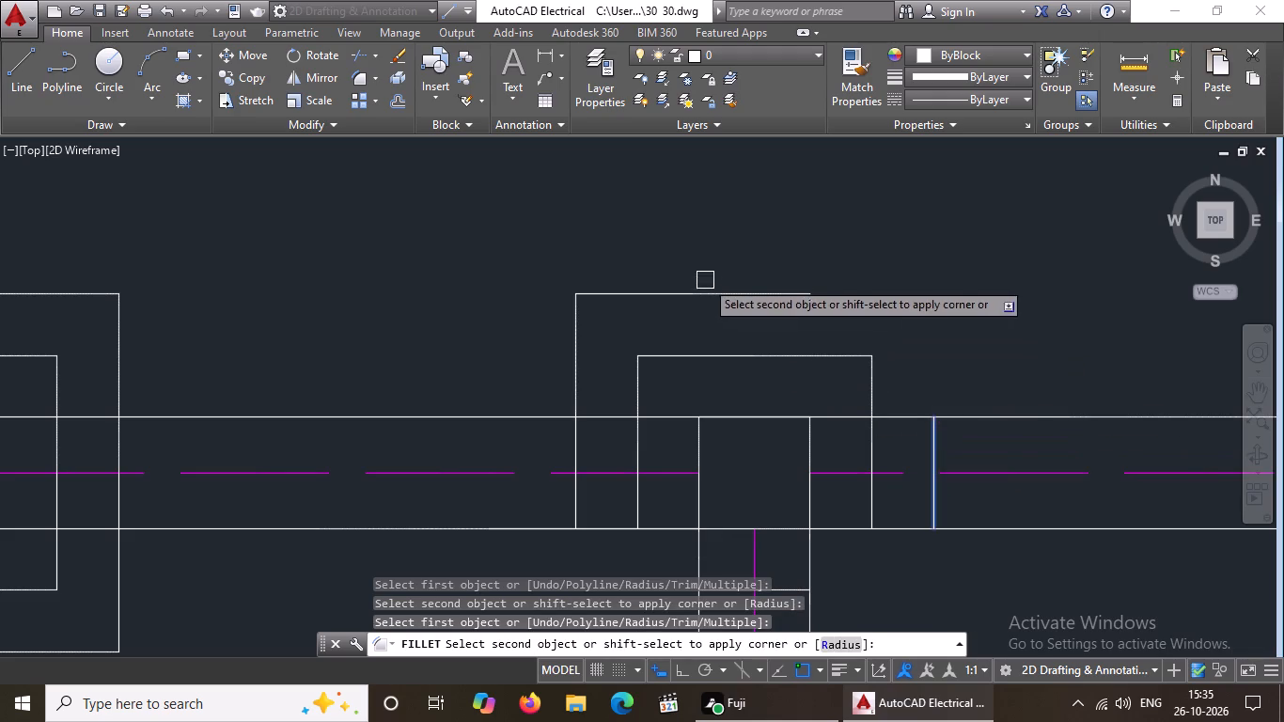
left_click_drag(750, 293, 751, 302)
Close the southern corners of both offset rings at the head of the kitchen's west wall with radius 0 fillets.
scroll(777, 340, "down", 2)
scroll(751, 417, "up", 2)
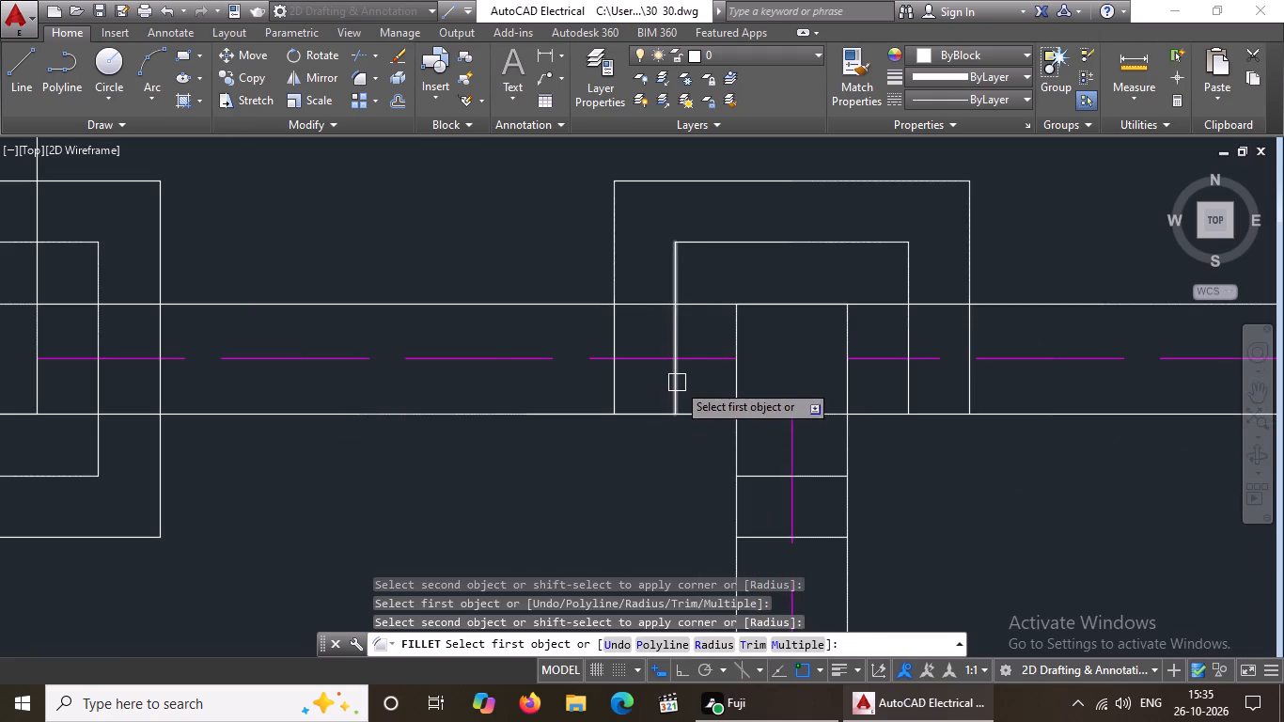
left_click(677, 383)
left_click(768, 475)
left_click_drag(619, 392, 633, 424)
left_click(762, 538)
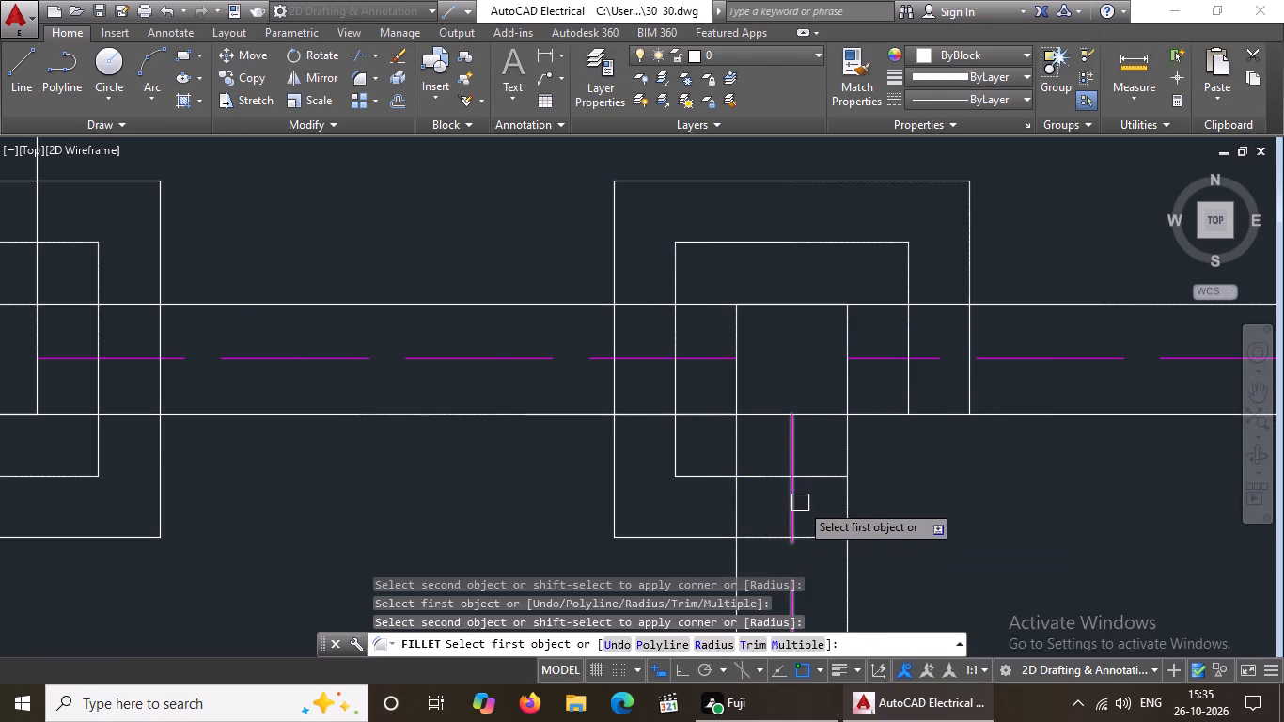
left_click_drag(825, 476, 836, 467)
left_click(907, 389)
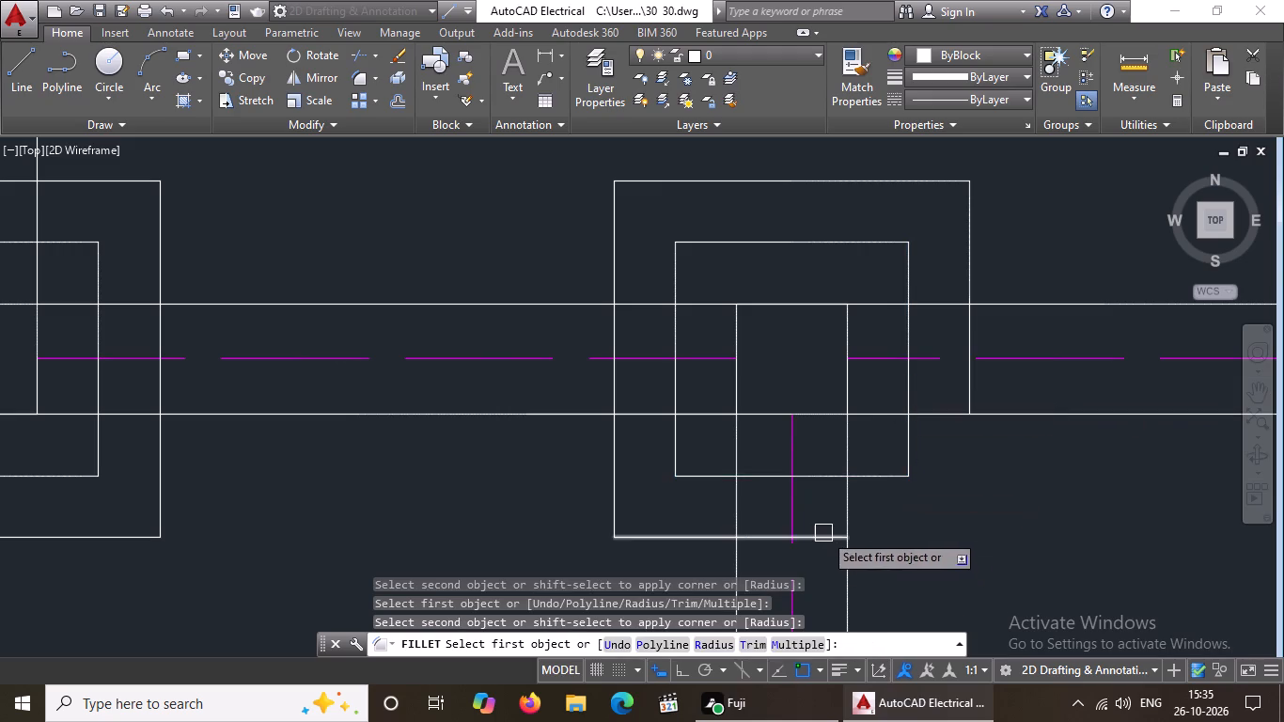
left_click(823, 533)
left_click_drag(969, 398, 965, 407)
Fillet the northern corners of both offset rings where the east exterior wall meets the wall south of the bedrooms, at radius 0.
scroll(807, 559, "down", 4)
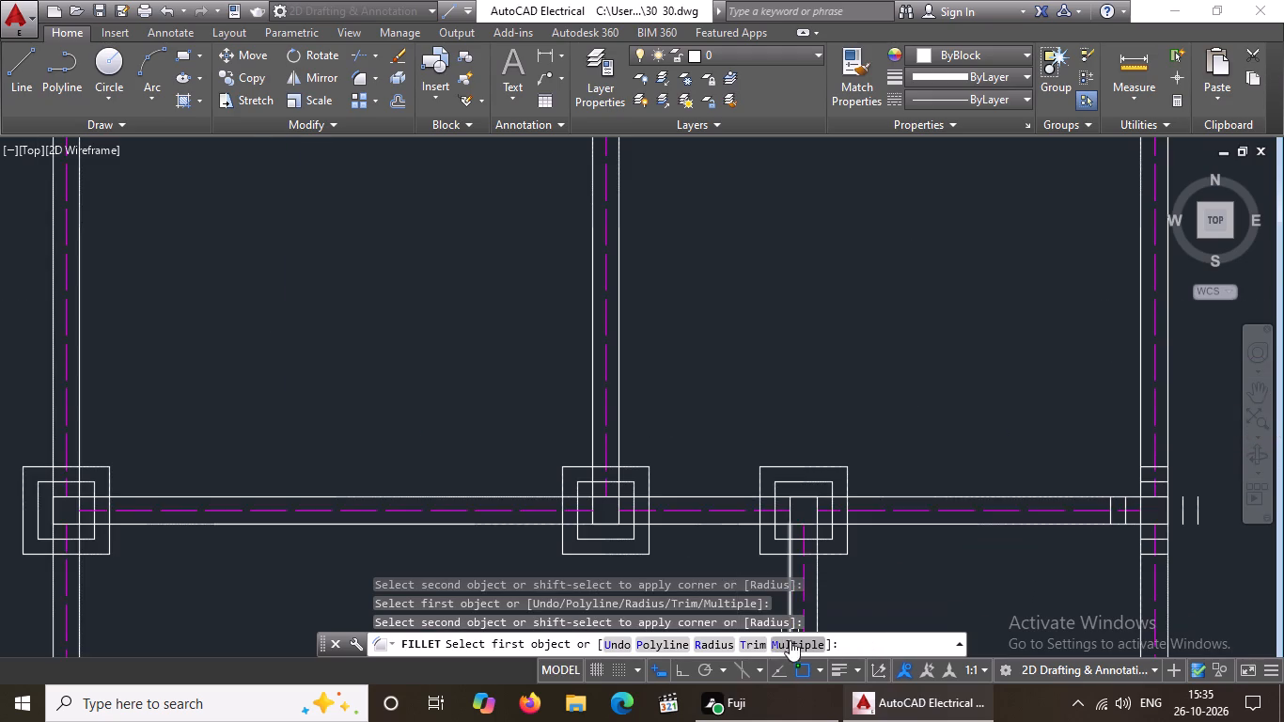
scroll(862, 526, "down", 3)
scroll(928, 544, "up", 1)
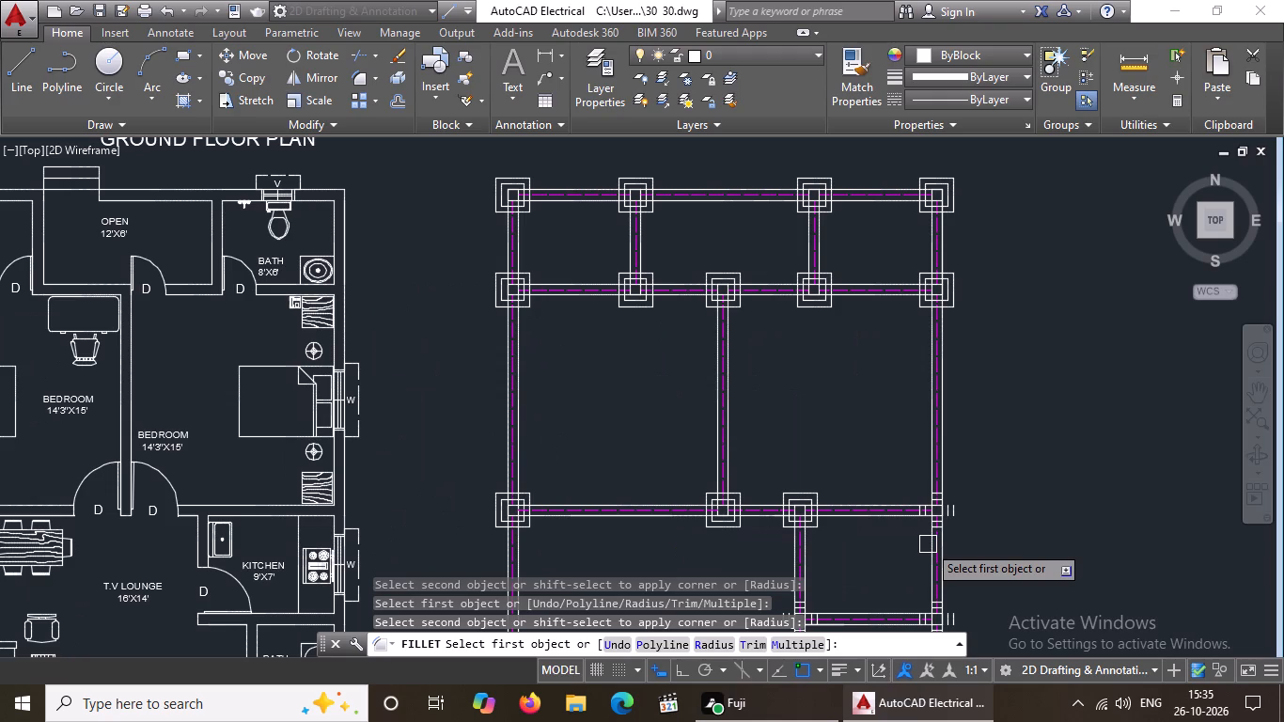
scroll(944, 432, "up", 2)
scroll(947, 532, "down", 2)
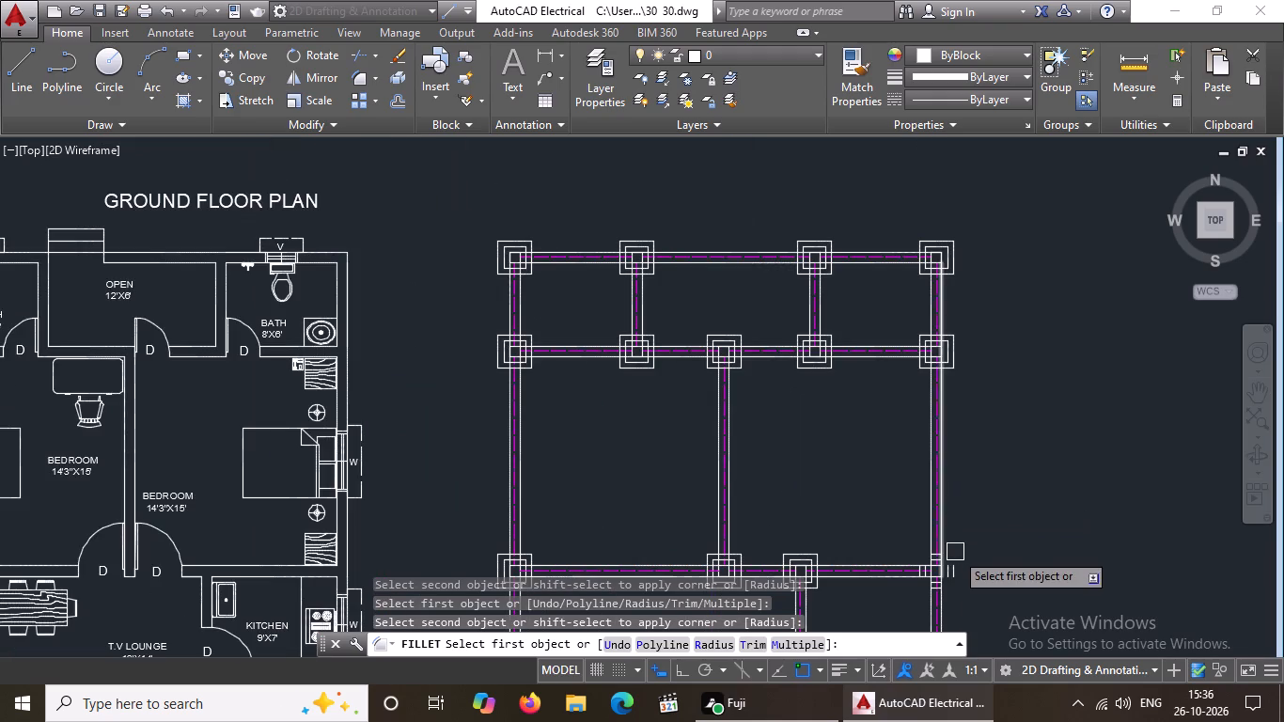
scroll(940, 590, "up", 5)
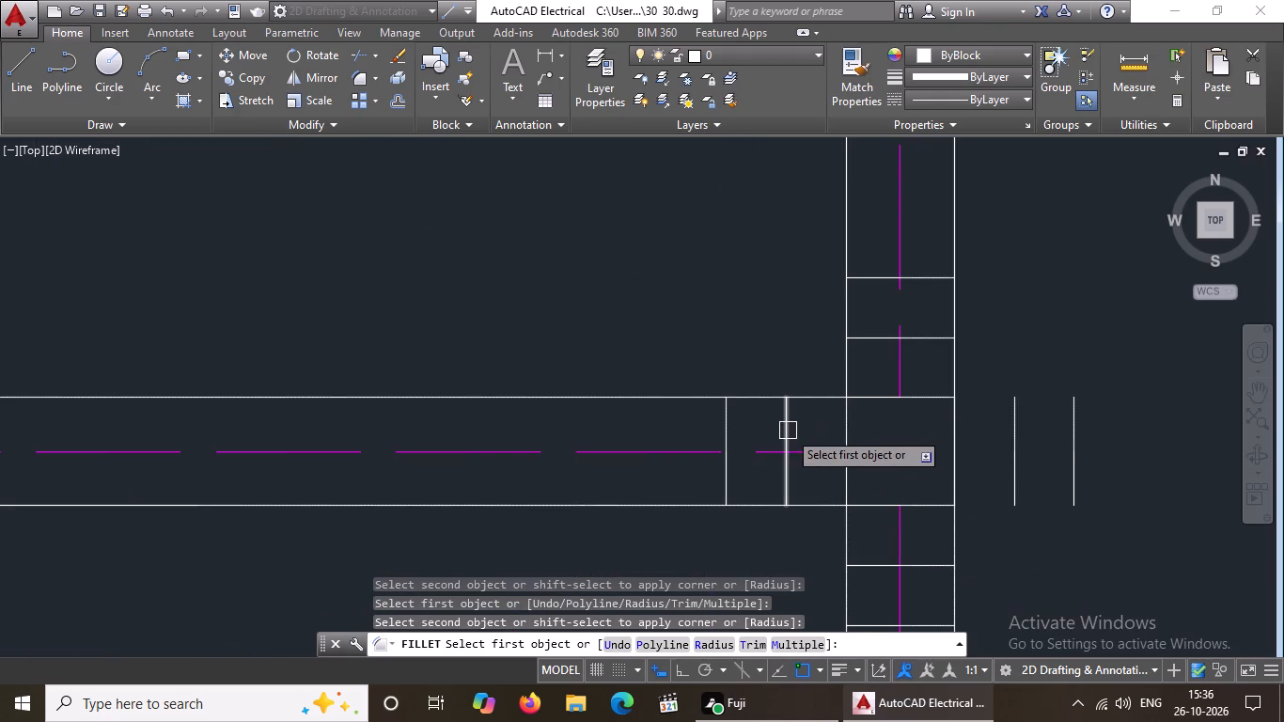
left_click(788, 431)
left_click(874, 341)
left_click_drag(728, 415, 752, 385)
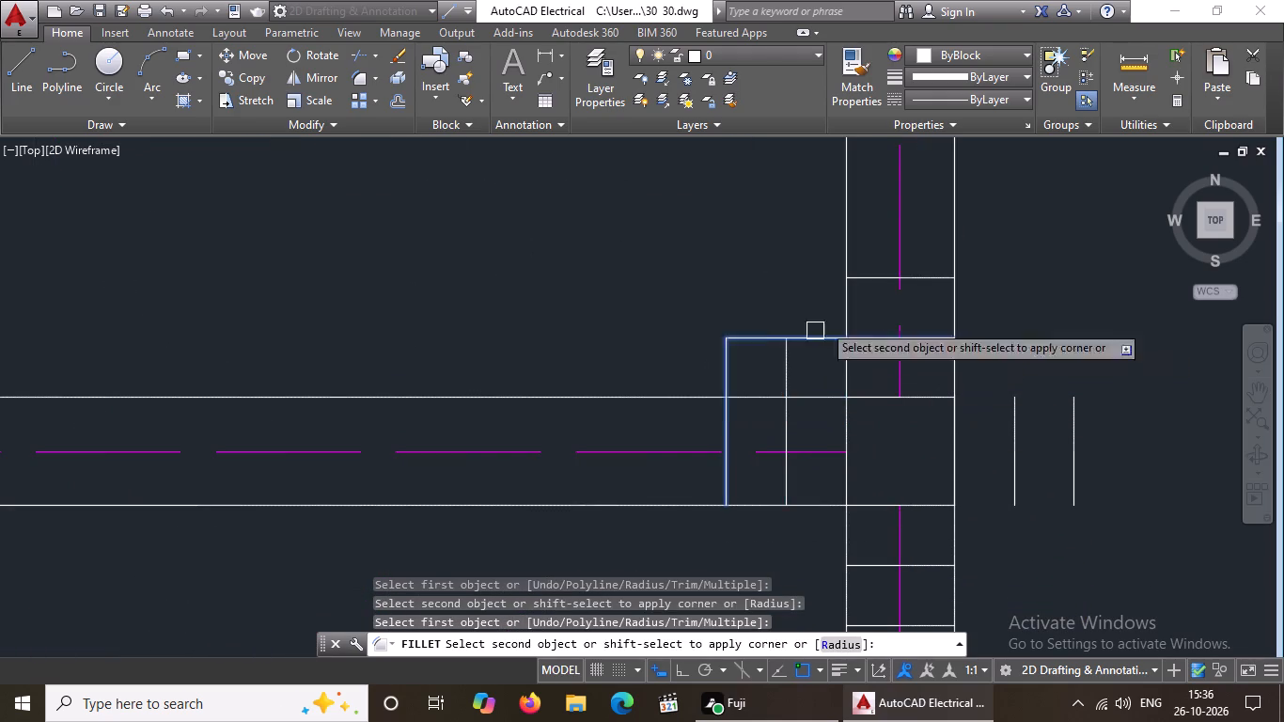
left_click(875, 275)
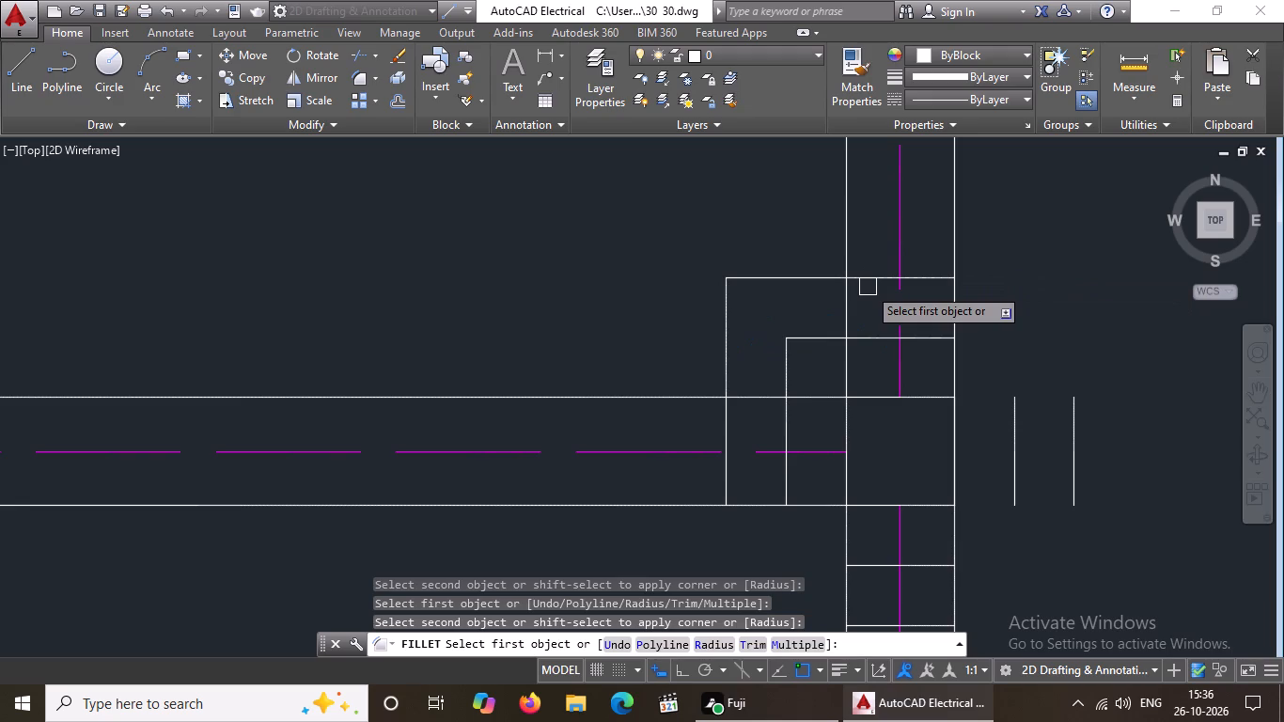
left_click(1013, 432)
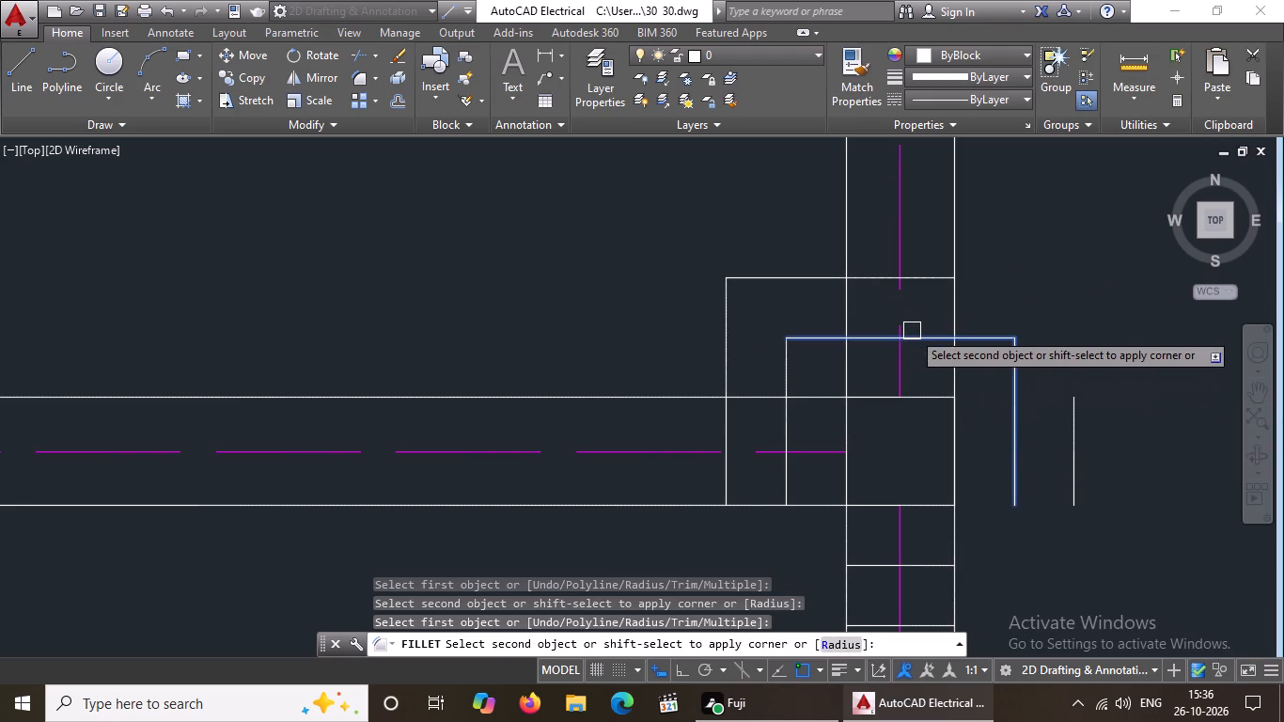
left_click(916, 338)
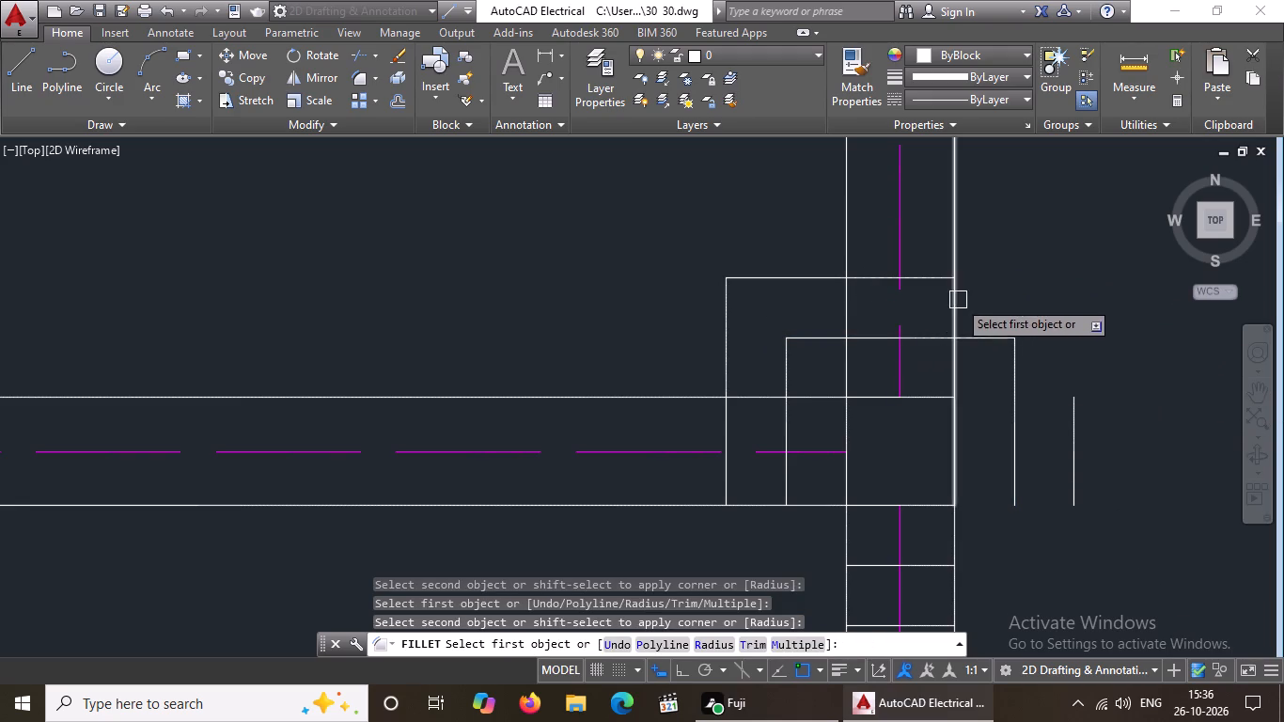
left_click(938, 281)
left_click(1073, 418)
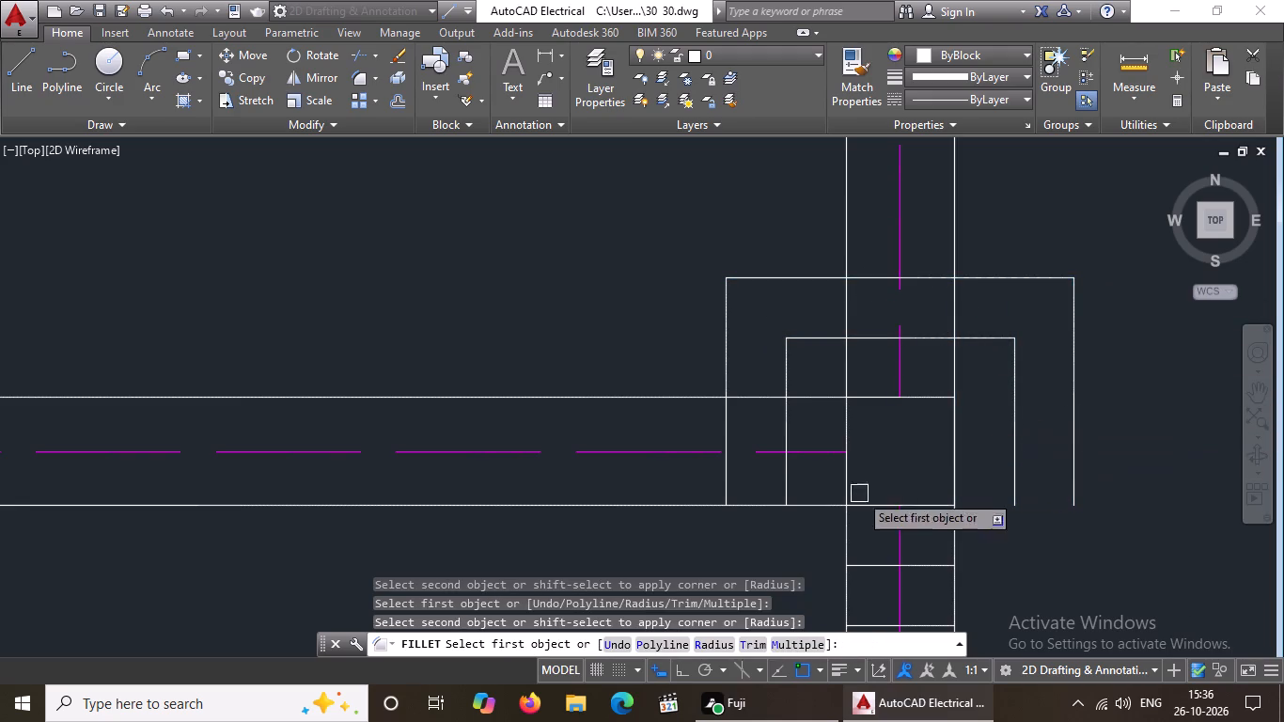
Close the southern corners of both offset rings at the east exterior wall's junction south of the bedrooms with radius 0 fillets.
left_click(783, 463)
left_click(876, 569)
scroll(912, 479, "down", 2)
left_click(836, 483)
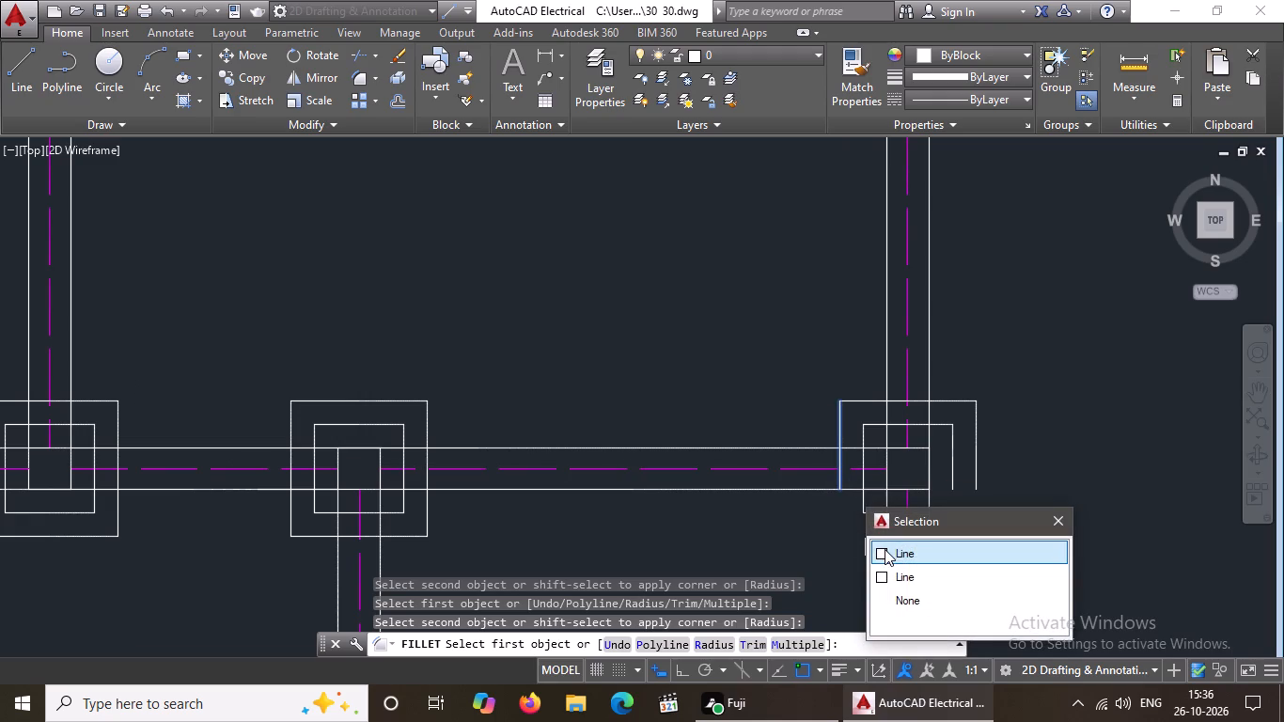
scroll(885, 549, "up", 2)
left_click(890, 547)
scroll(896, 538, "up", 2)
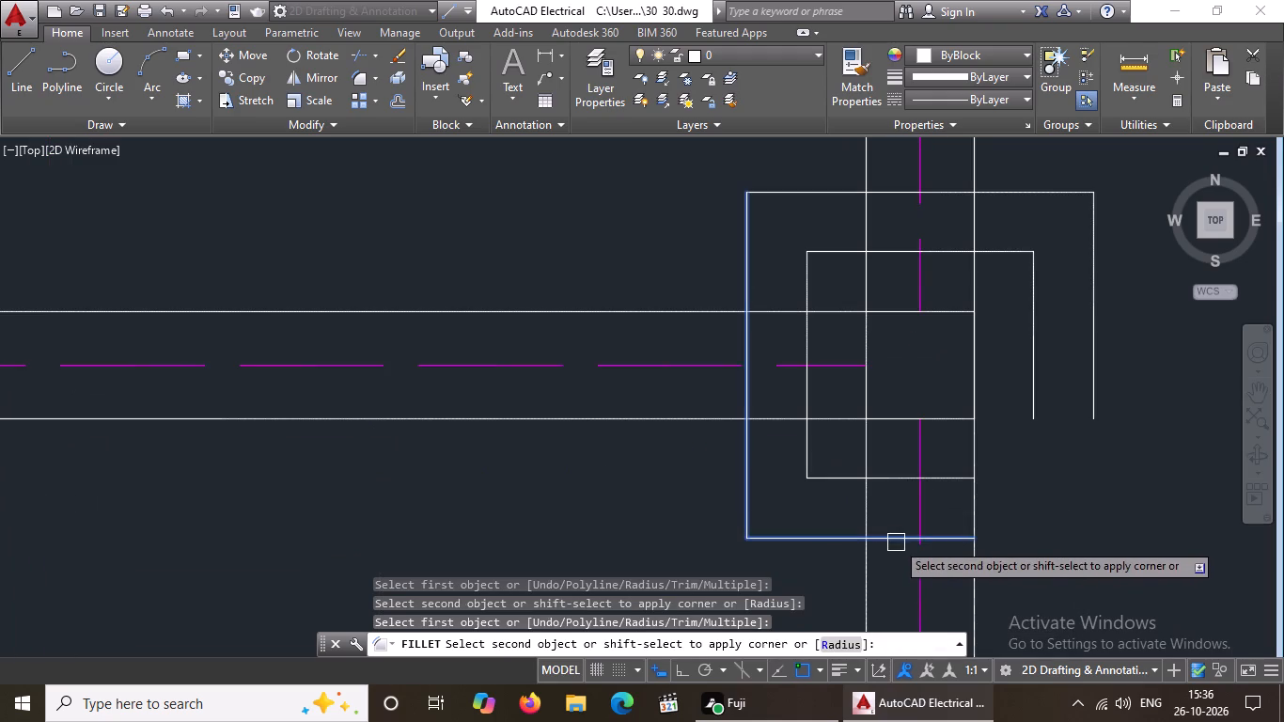
left_click(896, 541)
left_click_drag(940, 483, 960, 474)
left_click(1037, 397)
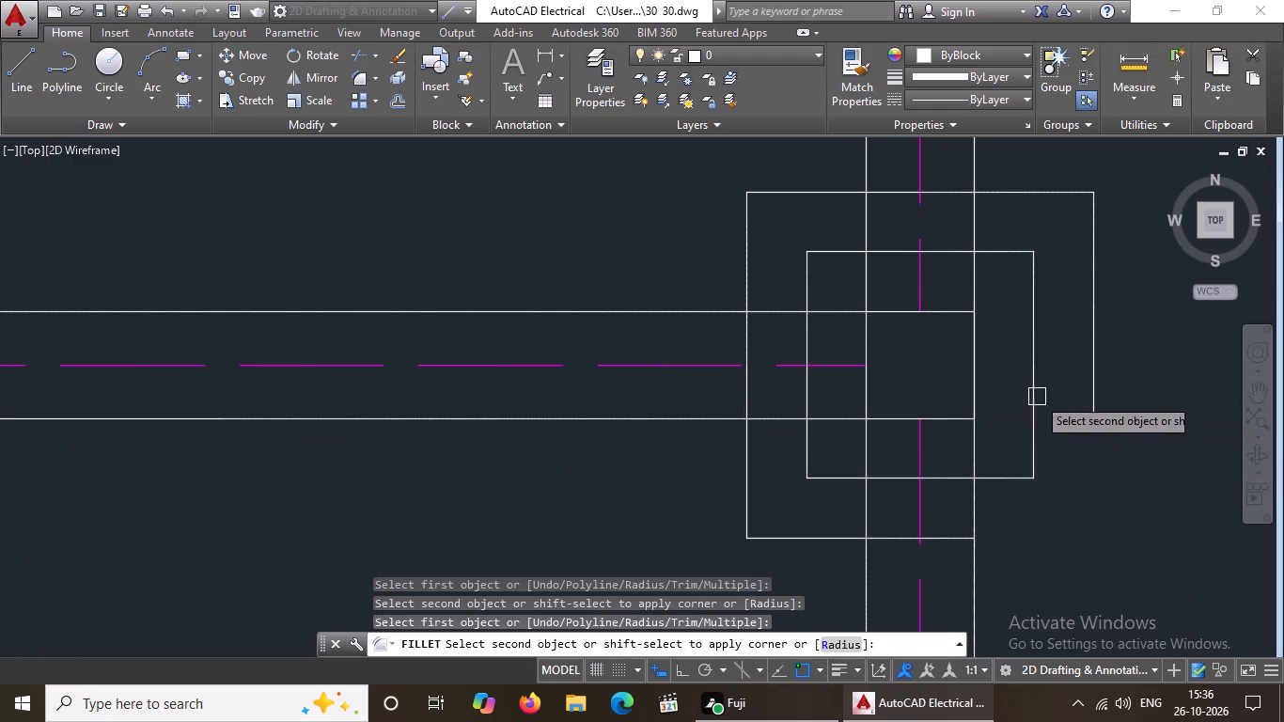
left_click(938, 541)
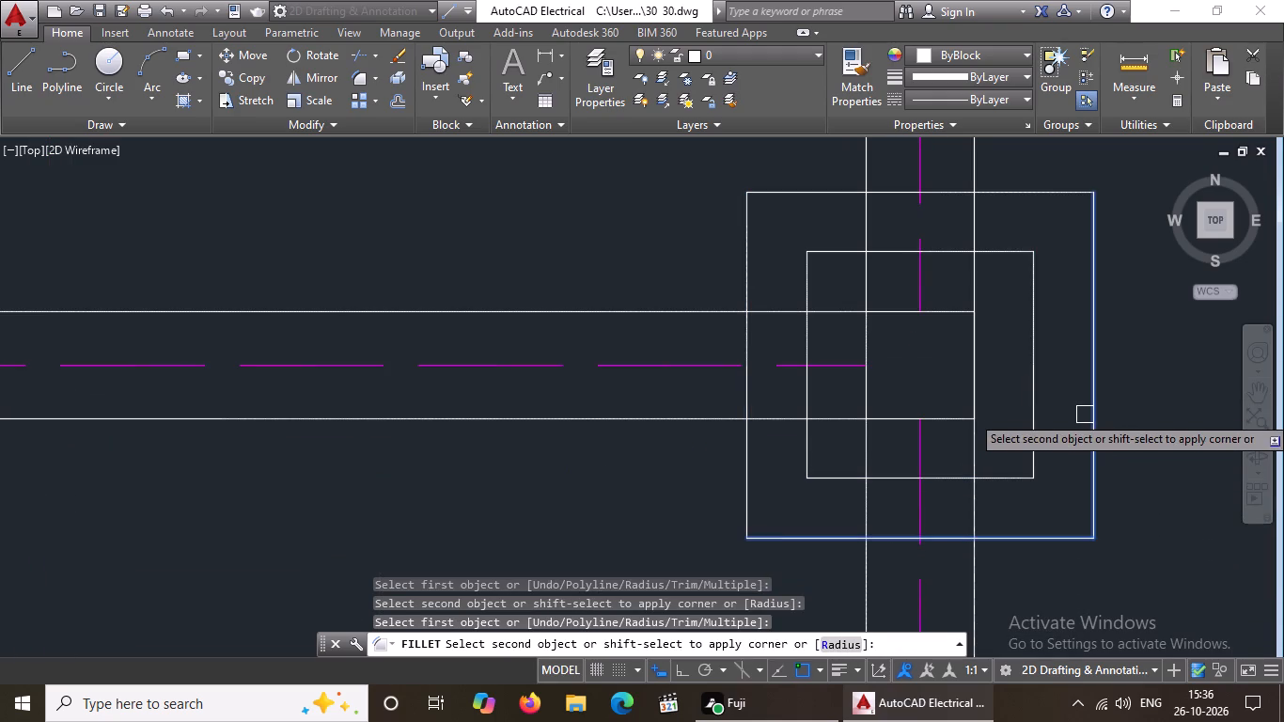
left_click(1092, 411)
Fillet the northern corners of both offset rings where the kitchen's west wall meets the wall south of the kitchen, at radius 0.
scroll(880, 488, "down", 5)
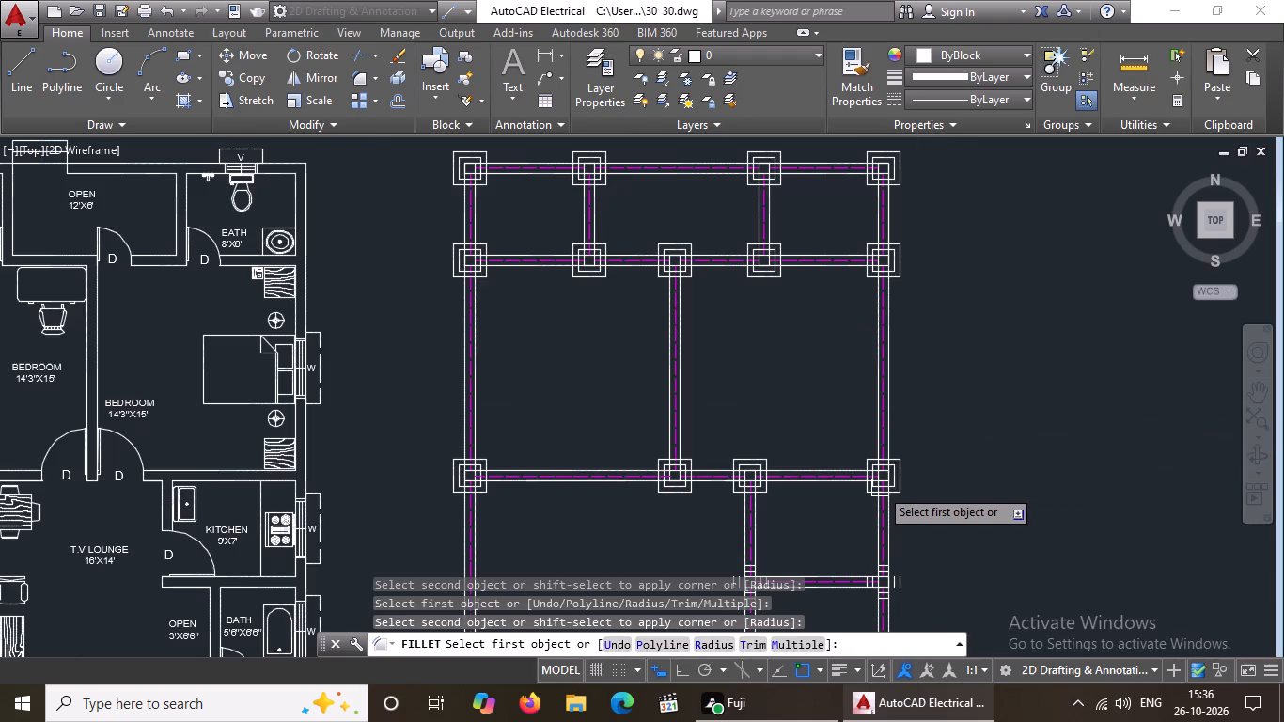
middle_click_drag(897, 481, 961, 392)
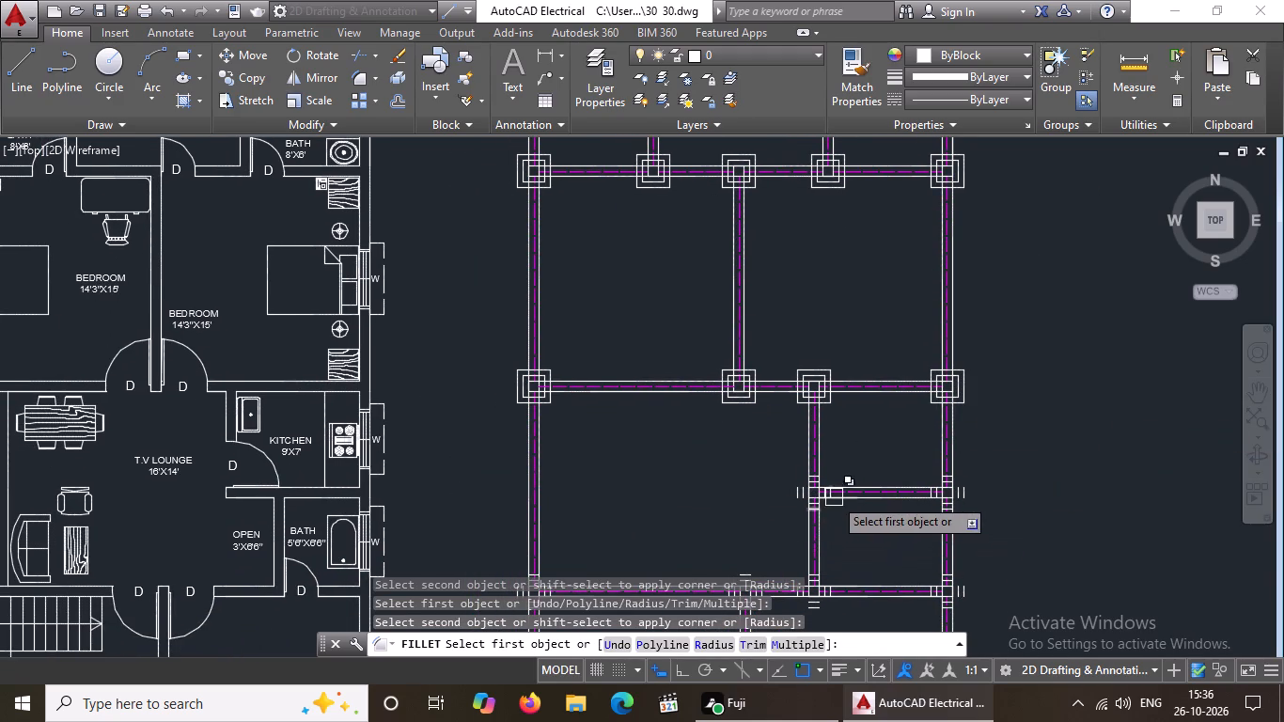
scroll(834, 497, "up", 4)
left_click(785, 525)
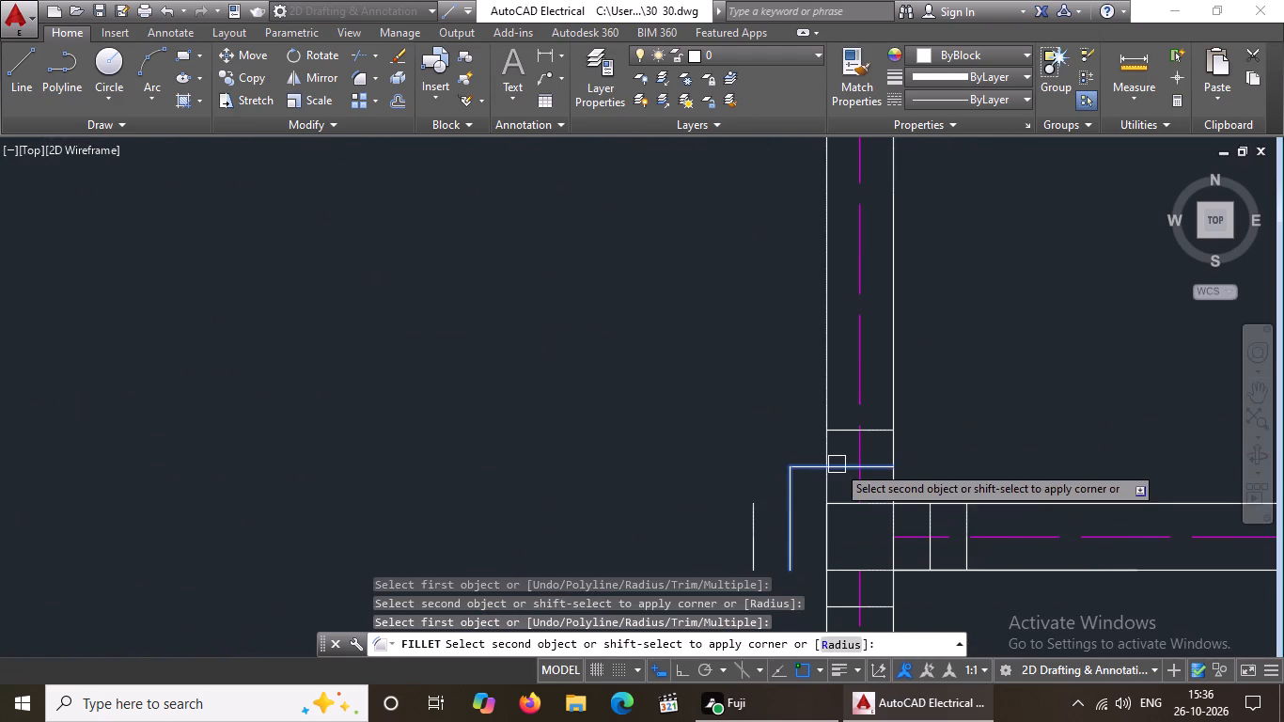
left_click(838, 467)
left_click_drag(747, 517, 768, 501)
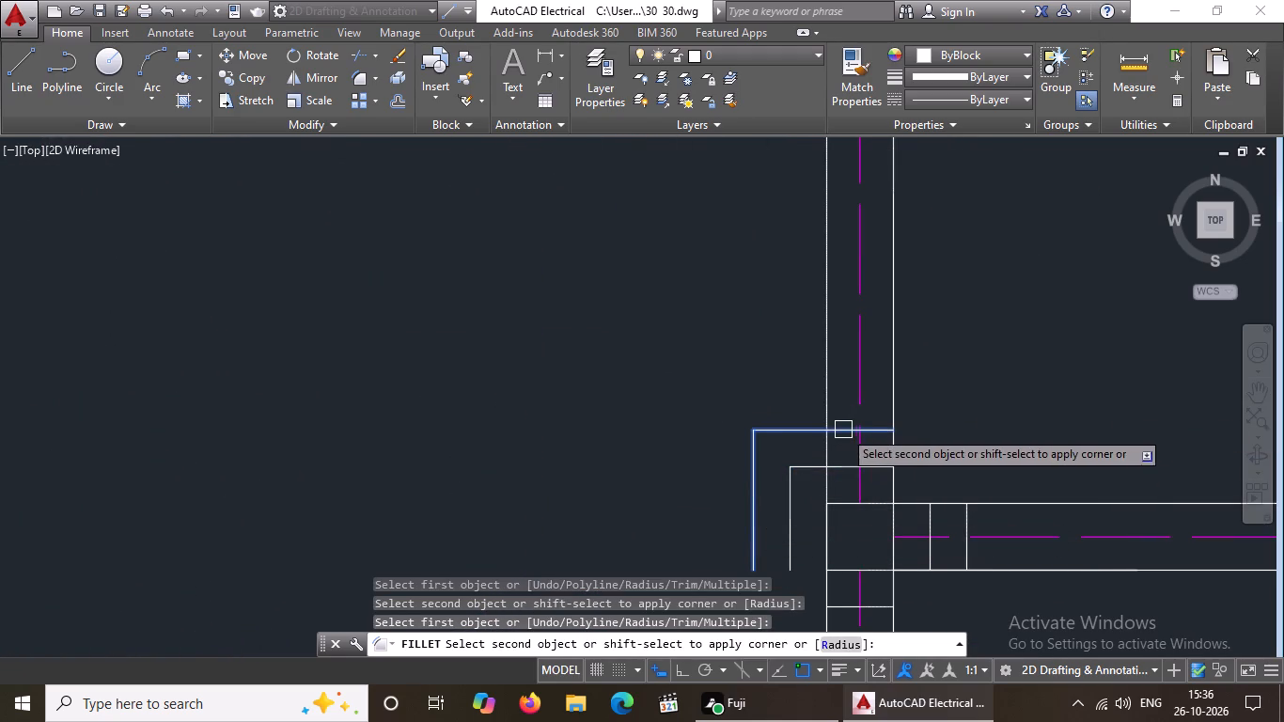
left_click(843, 430)
left_click(930, 522)
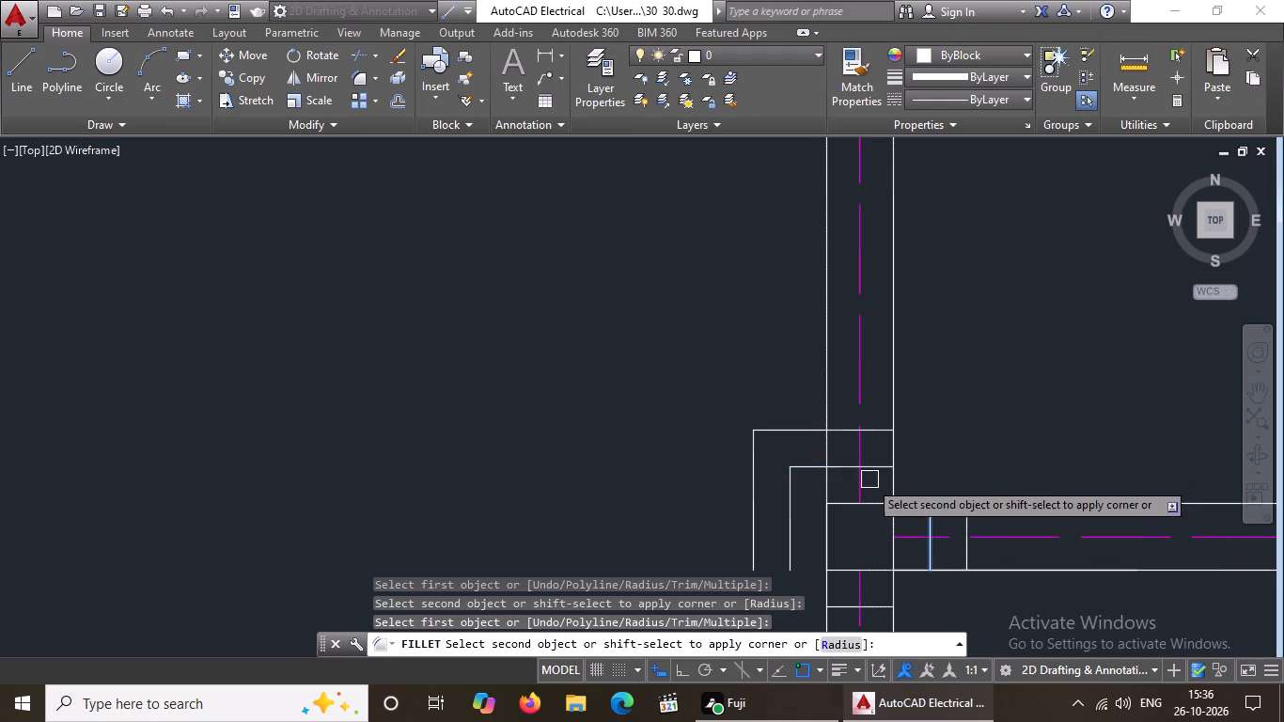
left_click(877, 466)
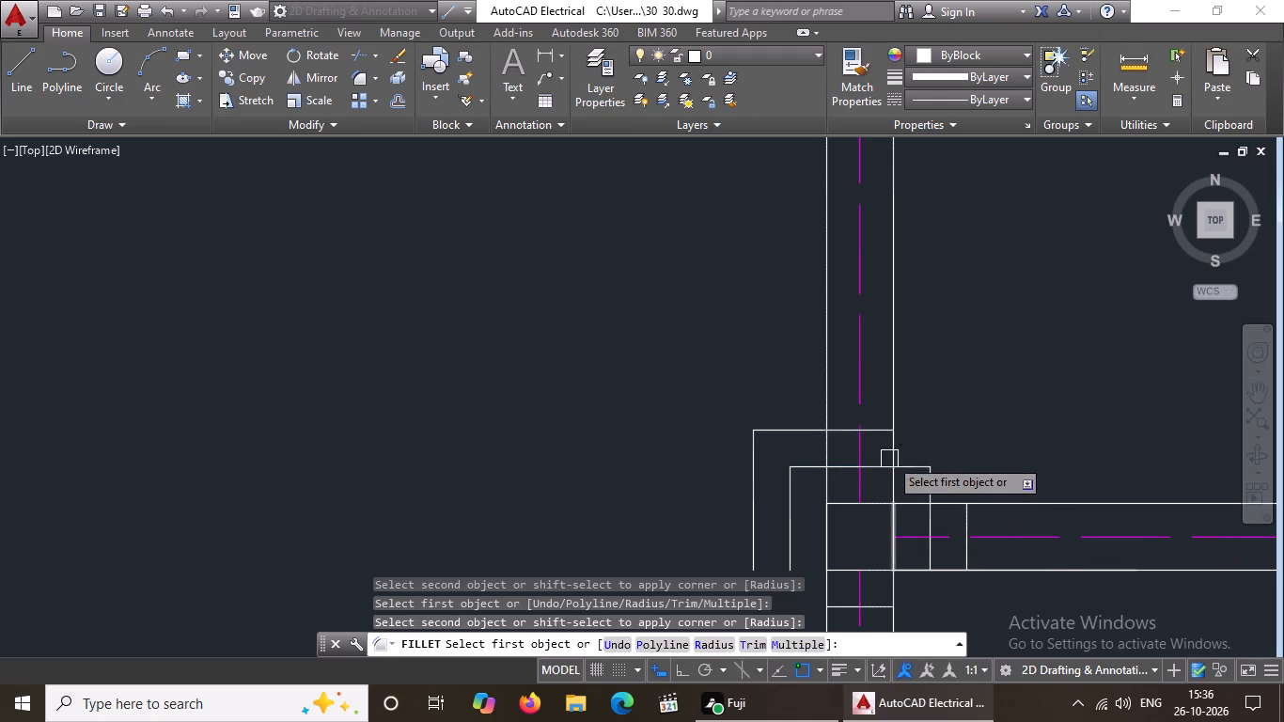
left_click(875, 428)
left_click(967, 522)
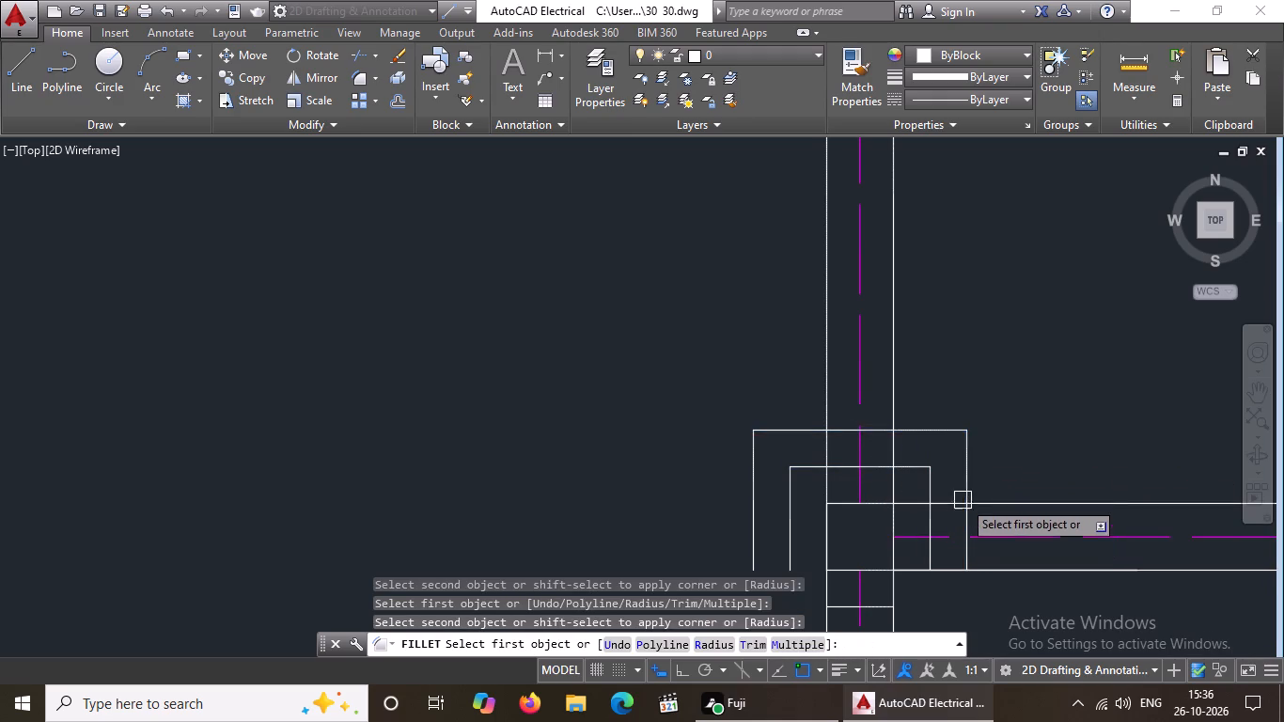
Close the southern corners of both offset rings where the kitchen's west wall meets the wall south of the kitchen with radius 0 fillets.
scroll(963, 489, "down", 3)
scroll(959, 502, "up", 3)
left_click(791, 498)
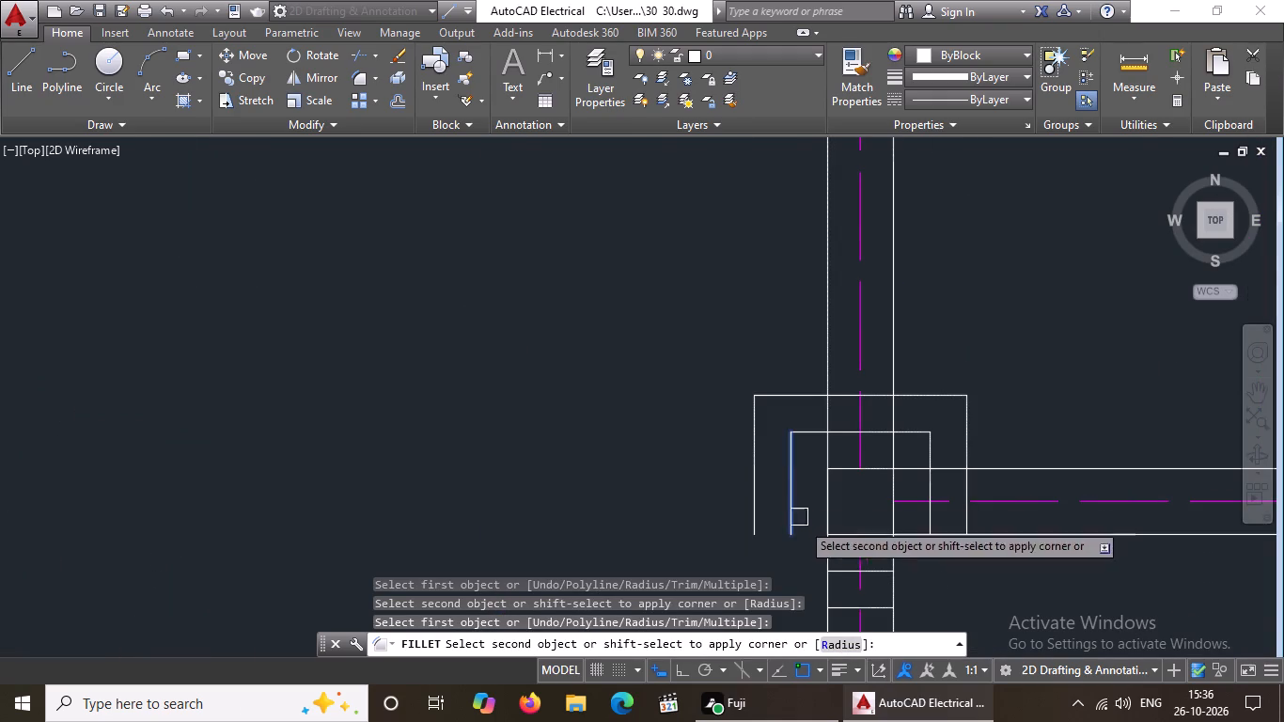
left_click(846, 562)
left_click(864, 569)
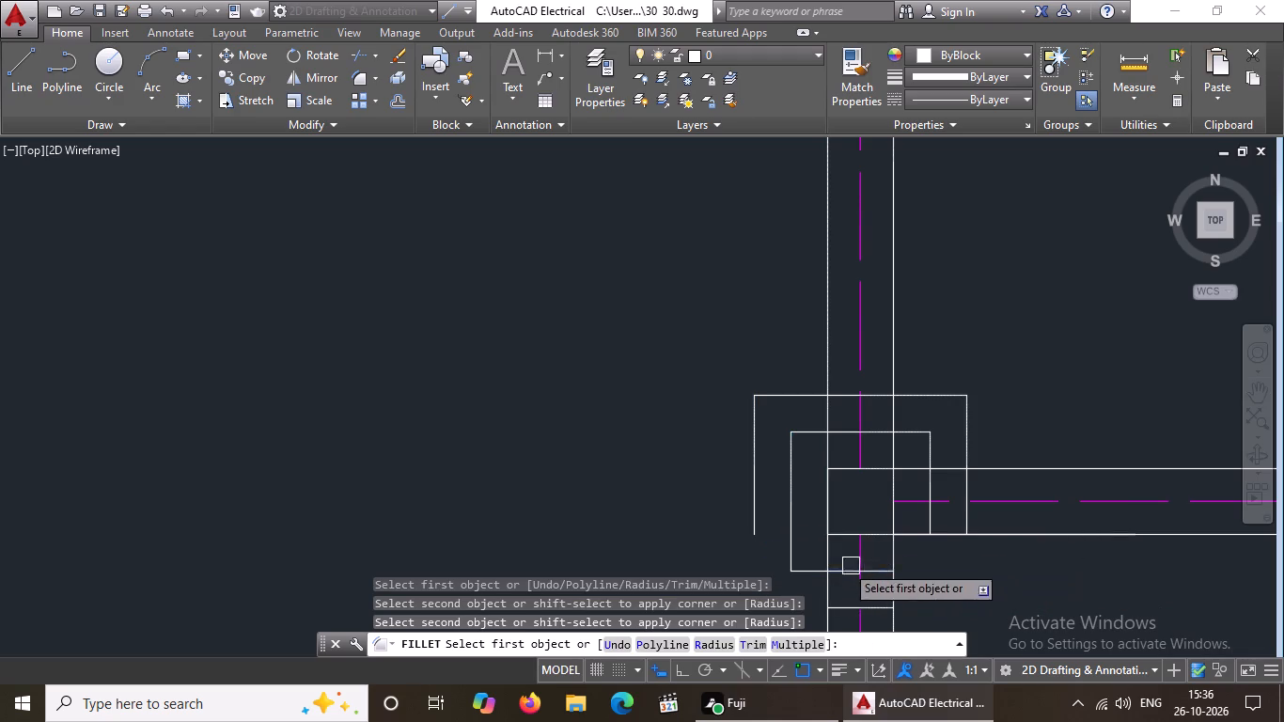
left_click(752, 470)
left_click(853, 604)
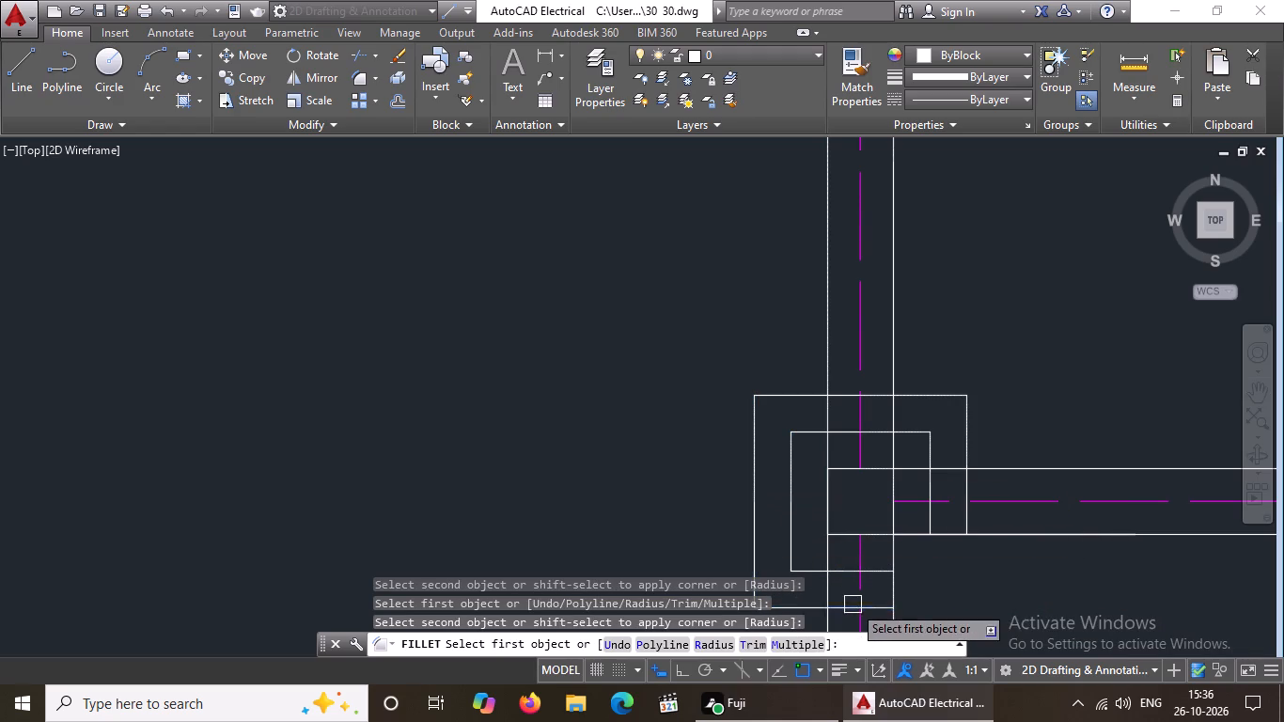
left_click(874, 570)
left_click(927, 512)
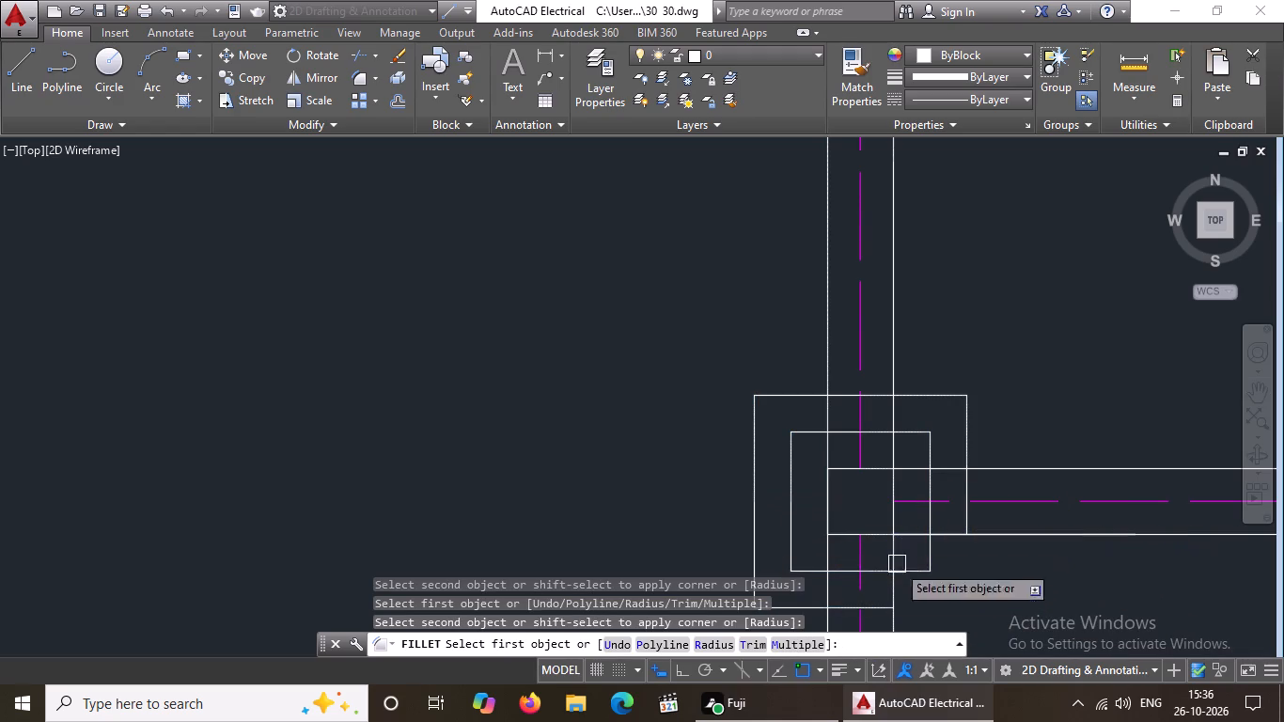
left_click_drag(878, 607, 888, 602)
left_click(966, 526)
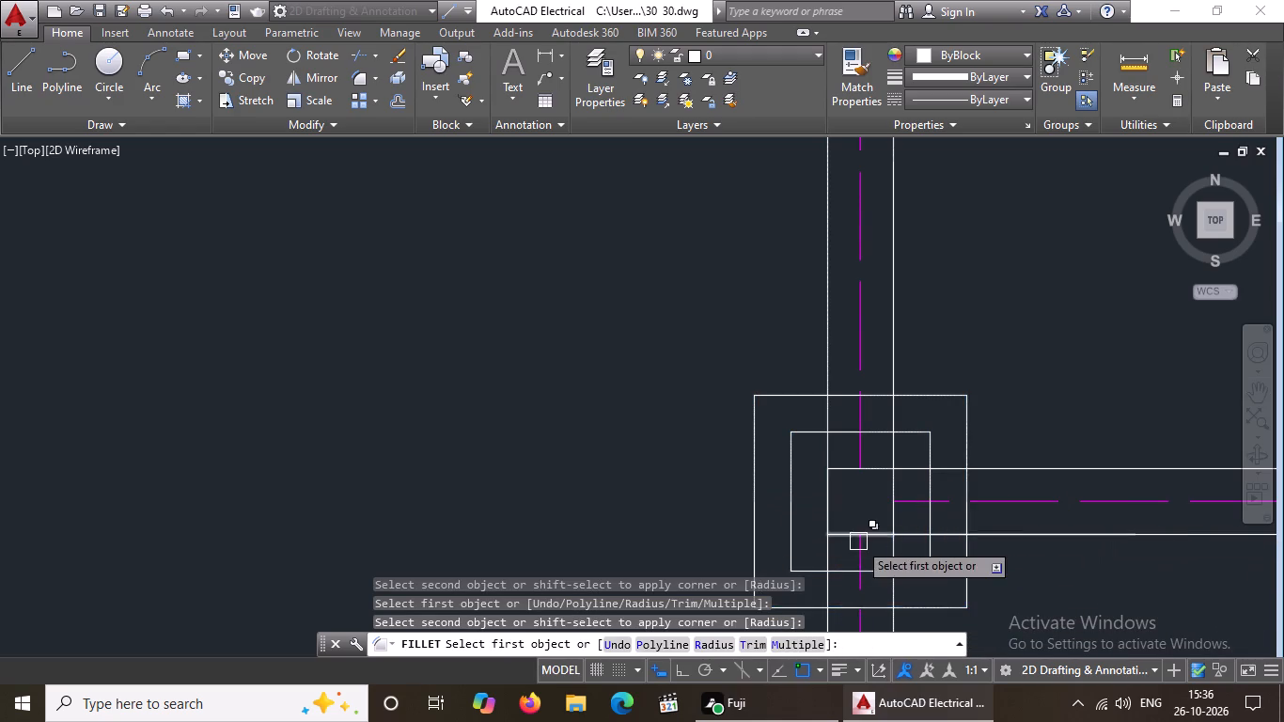
Fillet the northern corners of both offset rings where the east exterior wall meets the wall south of the kitchen, at radius 0.
scroll(857, 541, "down", 3)
scroll(1100, 559, "up", 2)
scroll(957, 499, "up", 2)
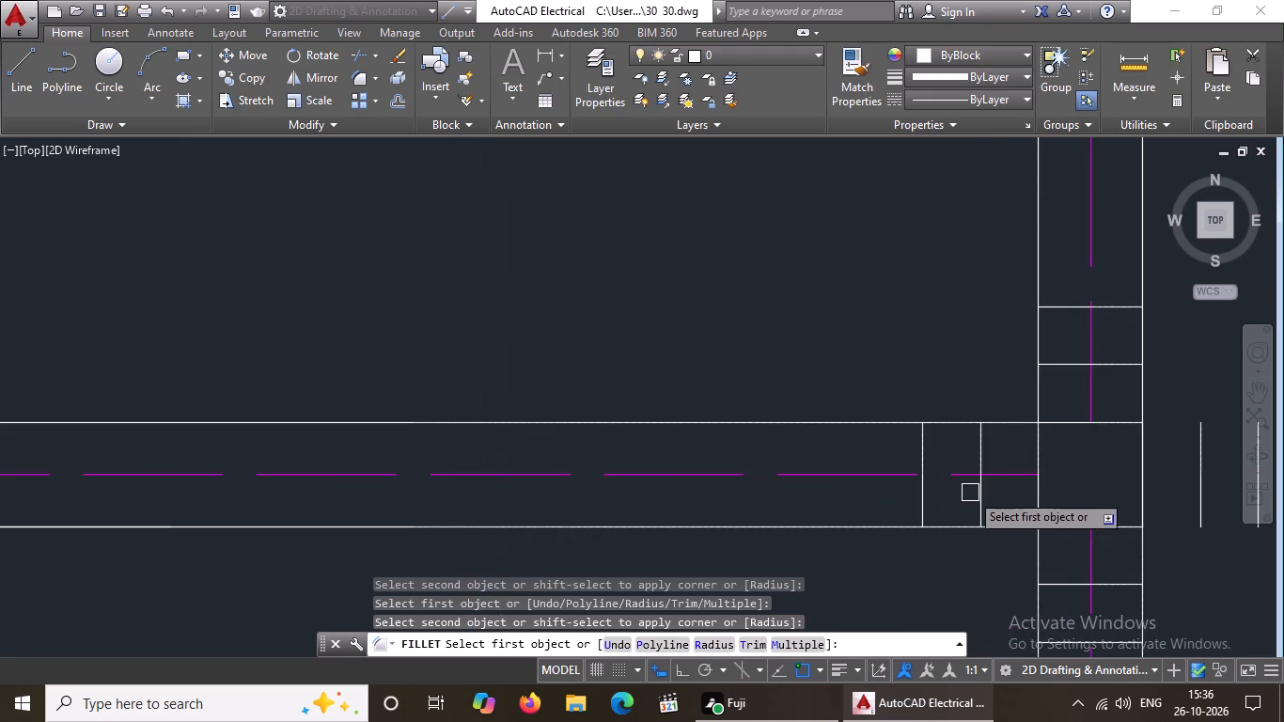
left_click(979, 453)
left_click(1054, 367)
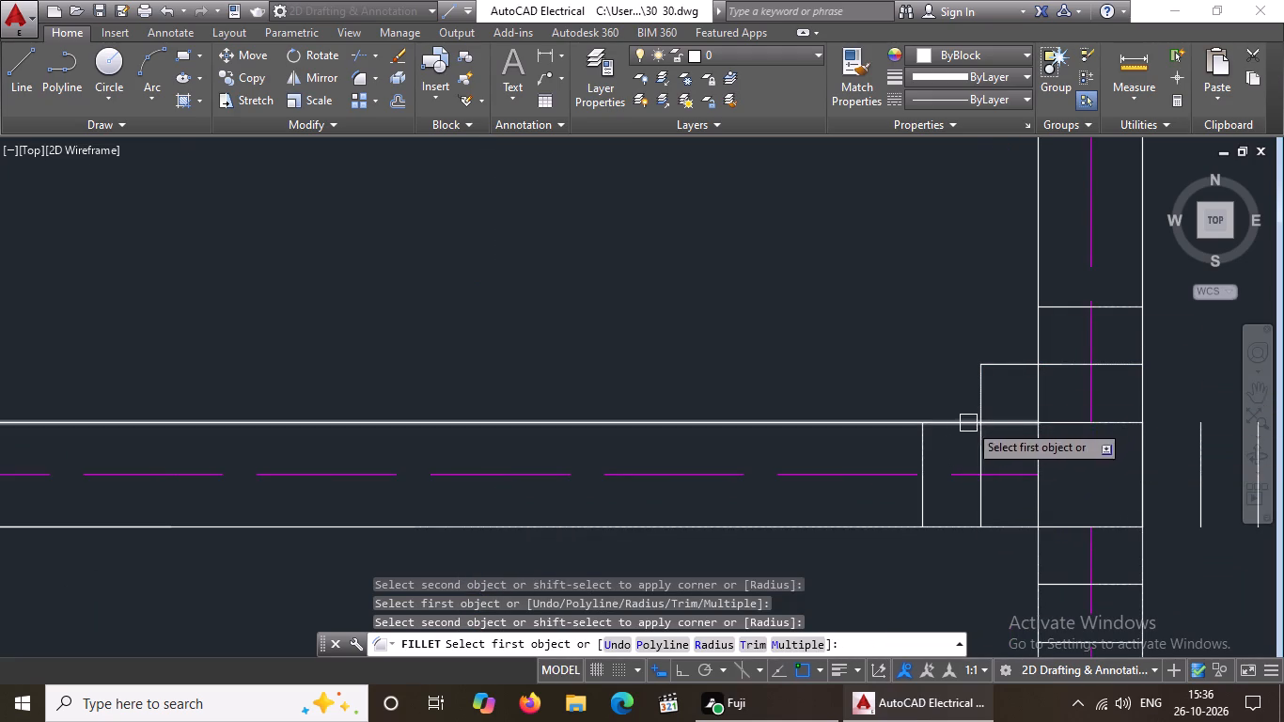
left_click(919, 453)
left_click(1064, 306)
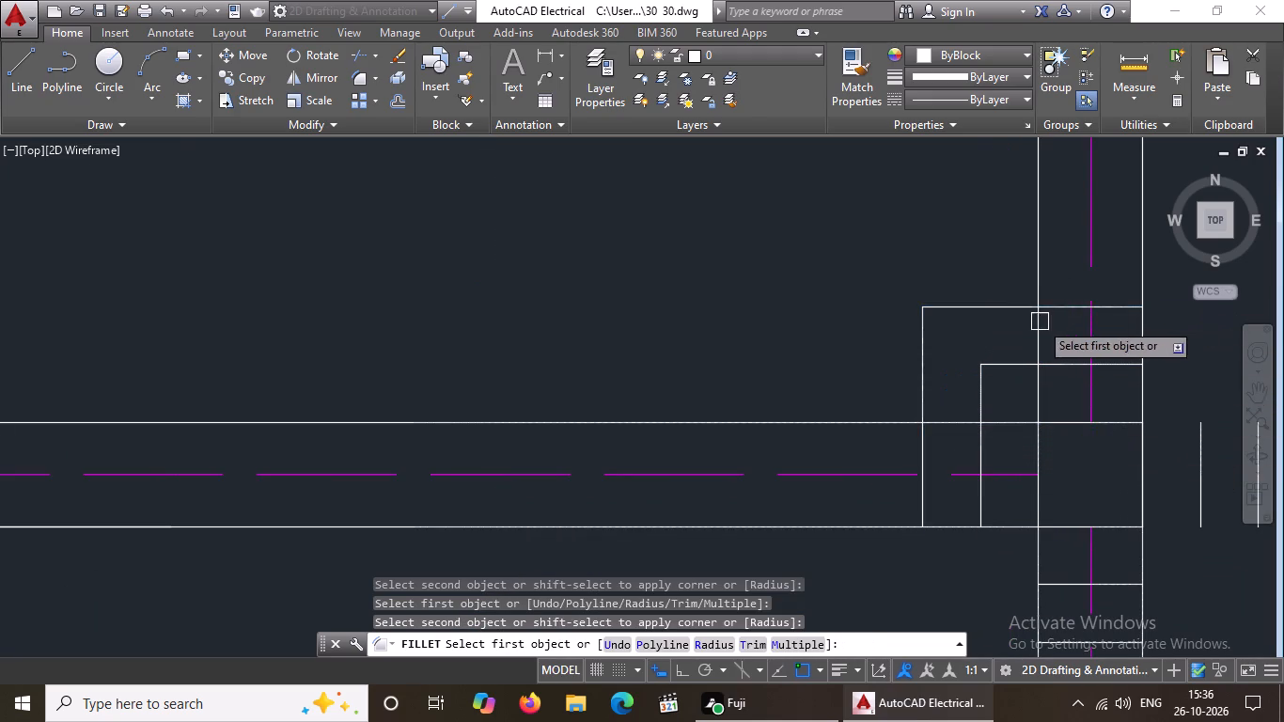
scroll(1037, 322, "down", 4)
scroll(1068, 337, "up", 3)
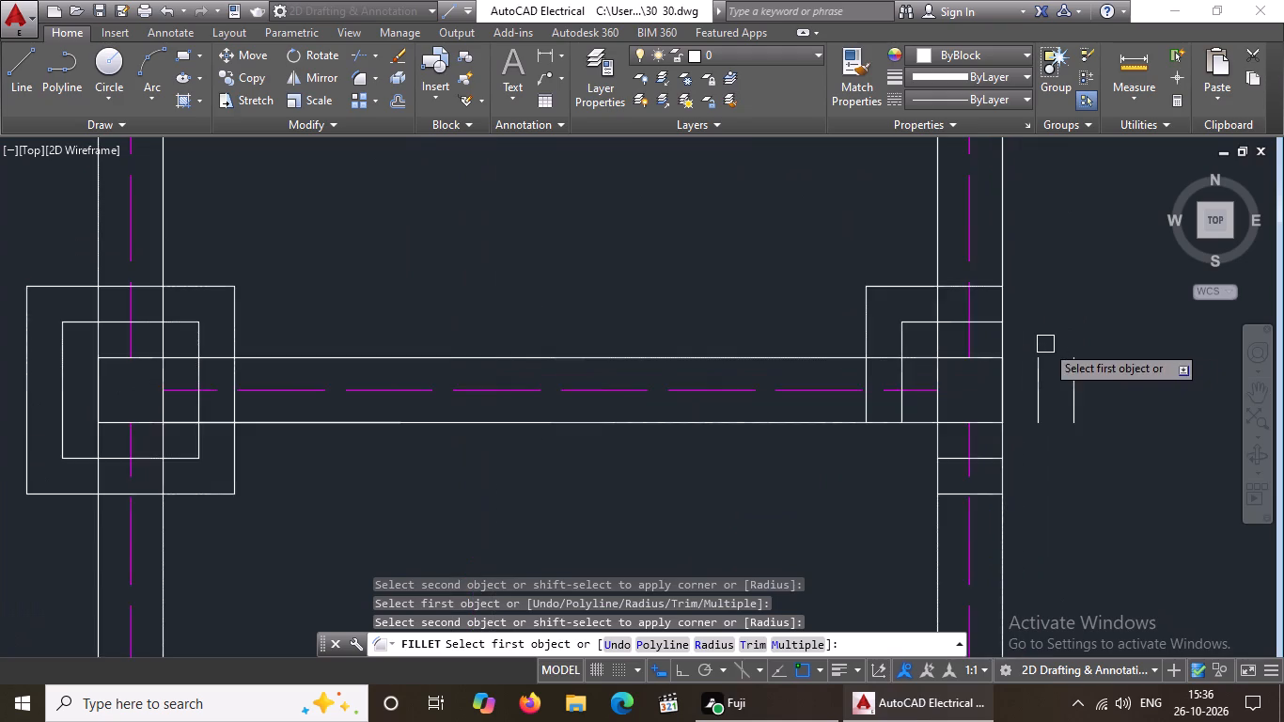
scroll(1041, 344, "up", 2)
left_click(898, 289)
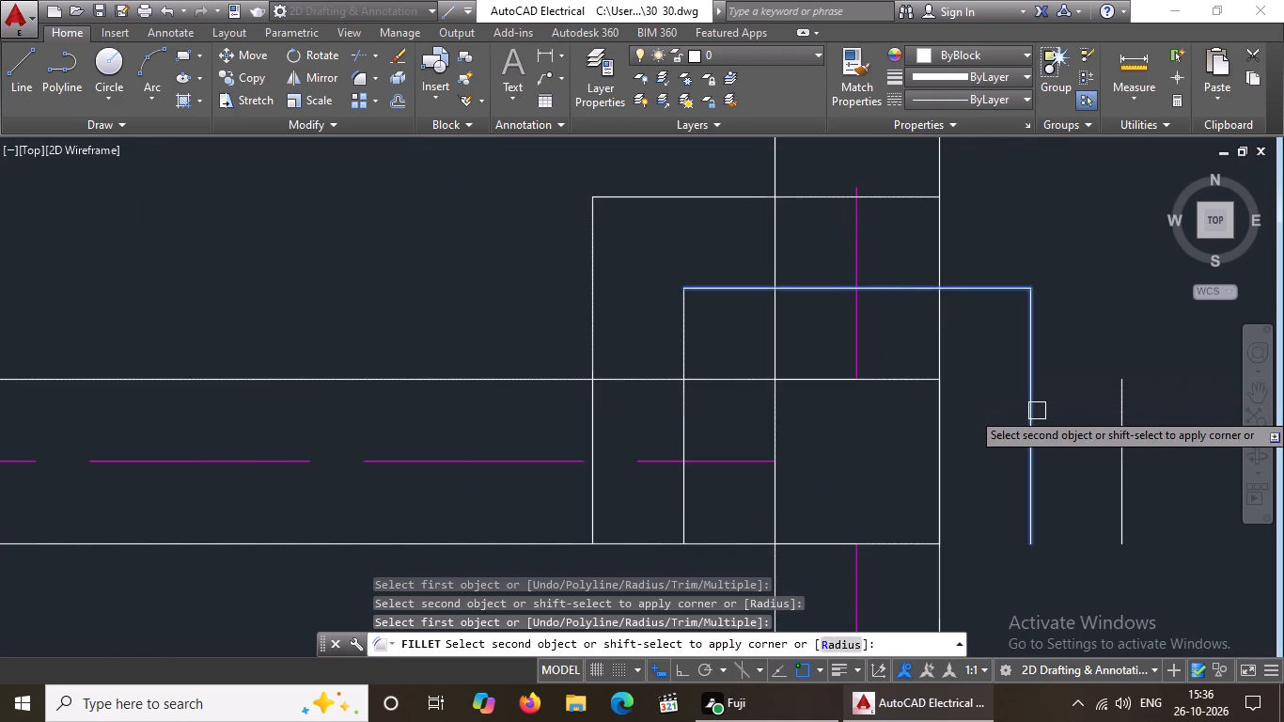
left_click(1038, 408)
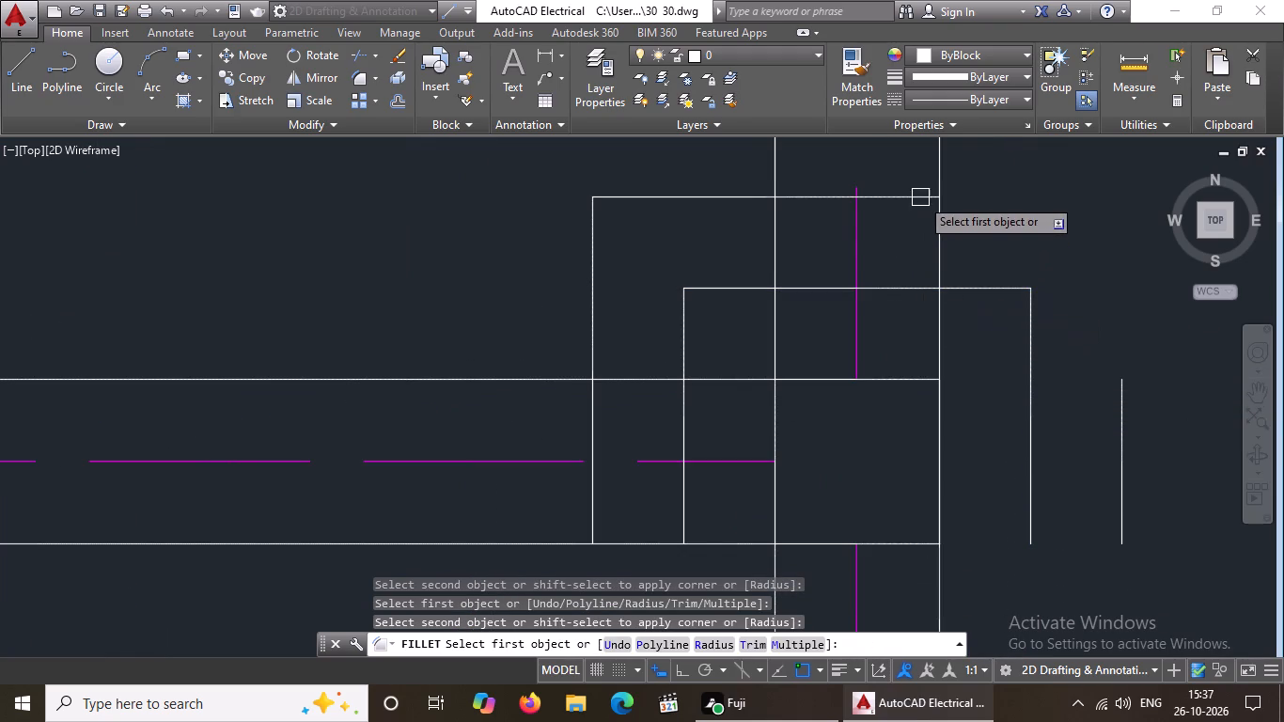
left_click(921, 193)
left_click(1120, 423)
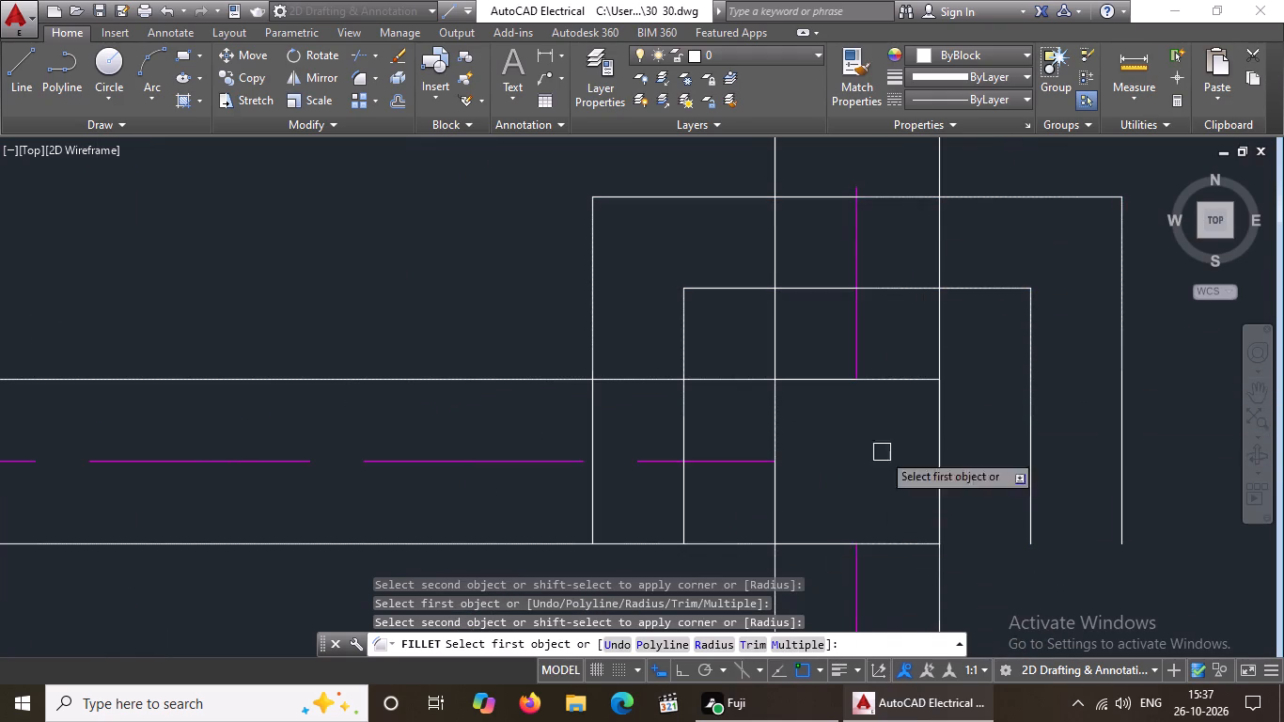
Close the southern corners of both offset rings at the east exterior wall's junction south of the kitchen with radius 0 fillets.
scroll(923, 378, "down", 3)
scroll(872, 409, "up", 2)
left_click(853, 416)
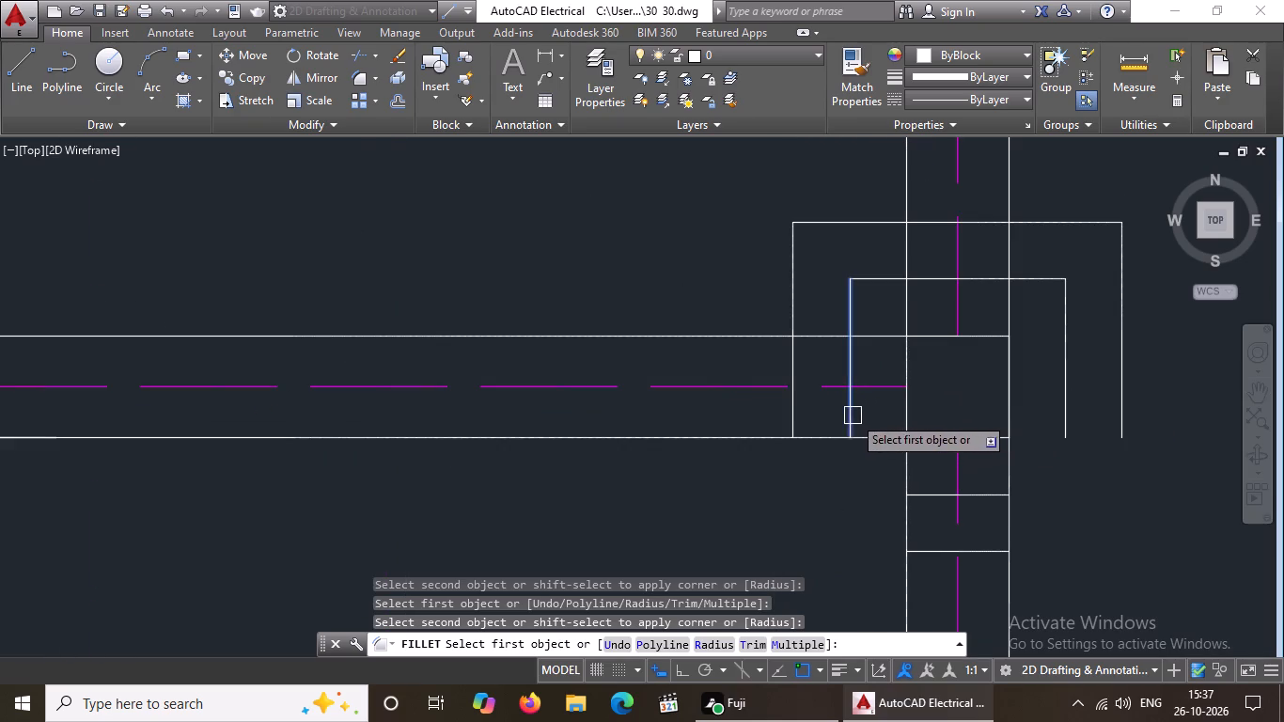
left_click(929, 496)
left_click(795, 411)
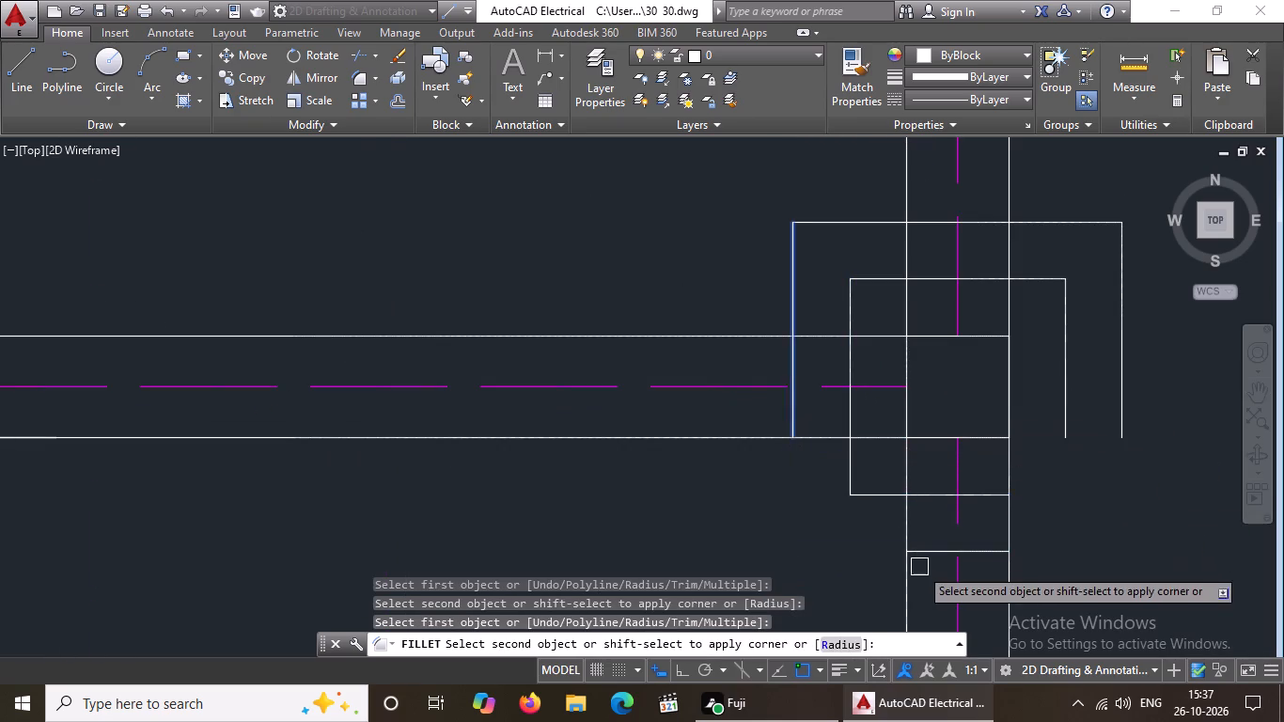
left_click(928, 556)
left_click(991, 496)
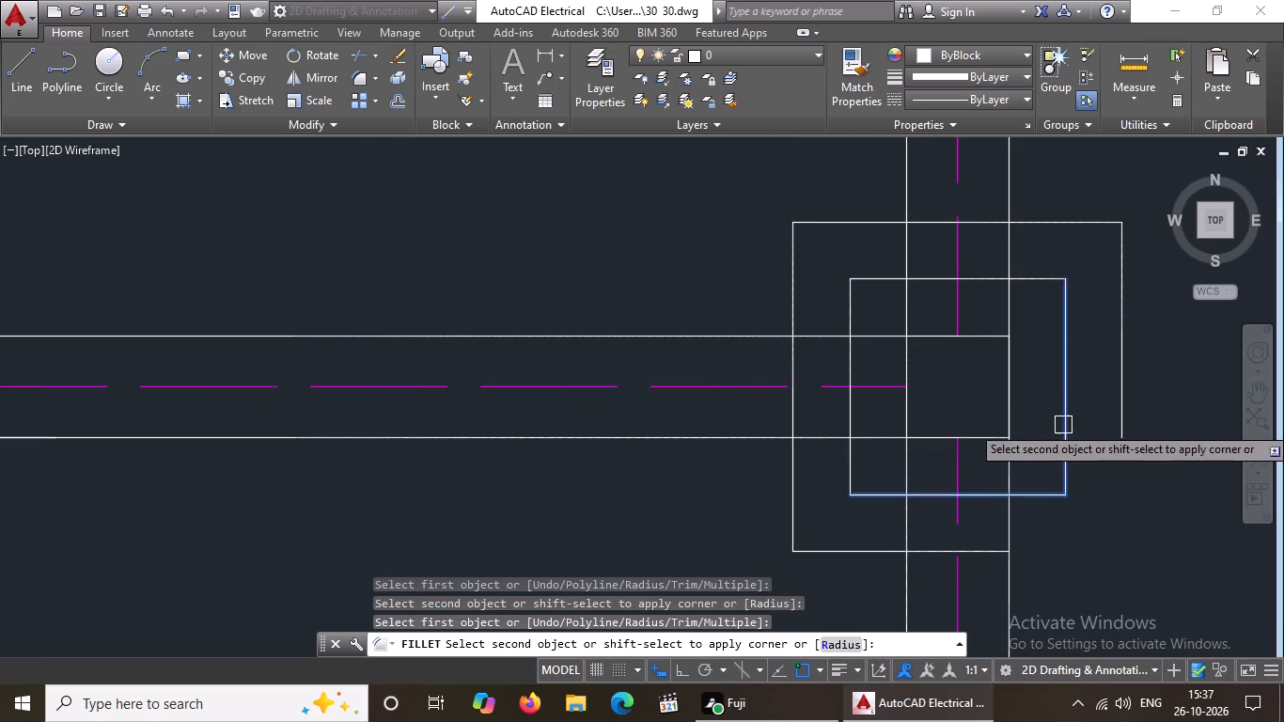
left_click_drag(1070, 412, 1068, 424)
left_click(987, 550)
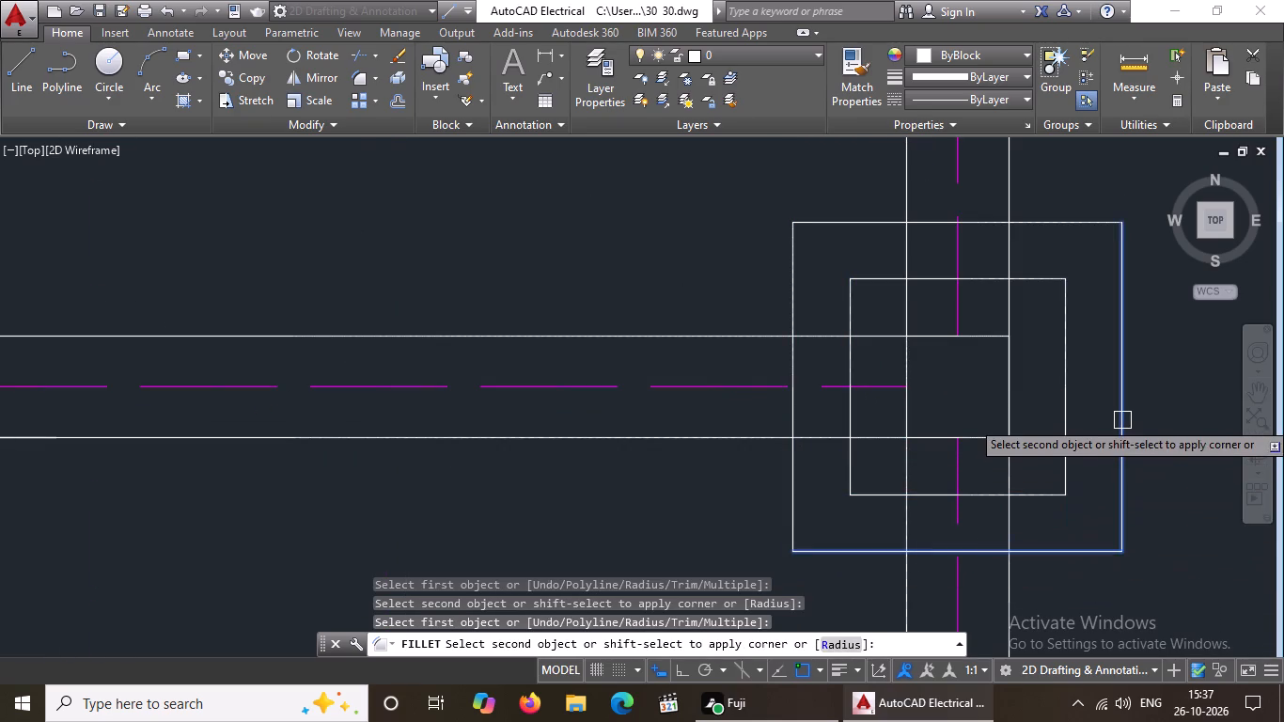
left_click(1121, 416)
Fillet the northern corners of both offset rings where the east exterior wall meets the wall south of the bath, at radius 0.
scroll(1004, 433, "down", 4)
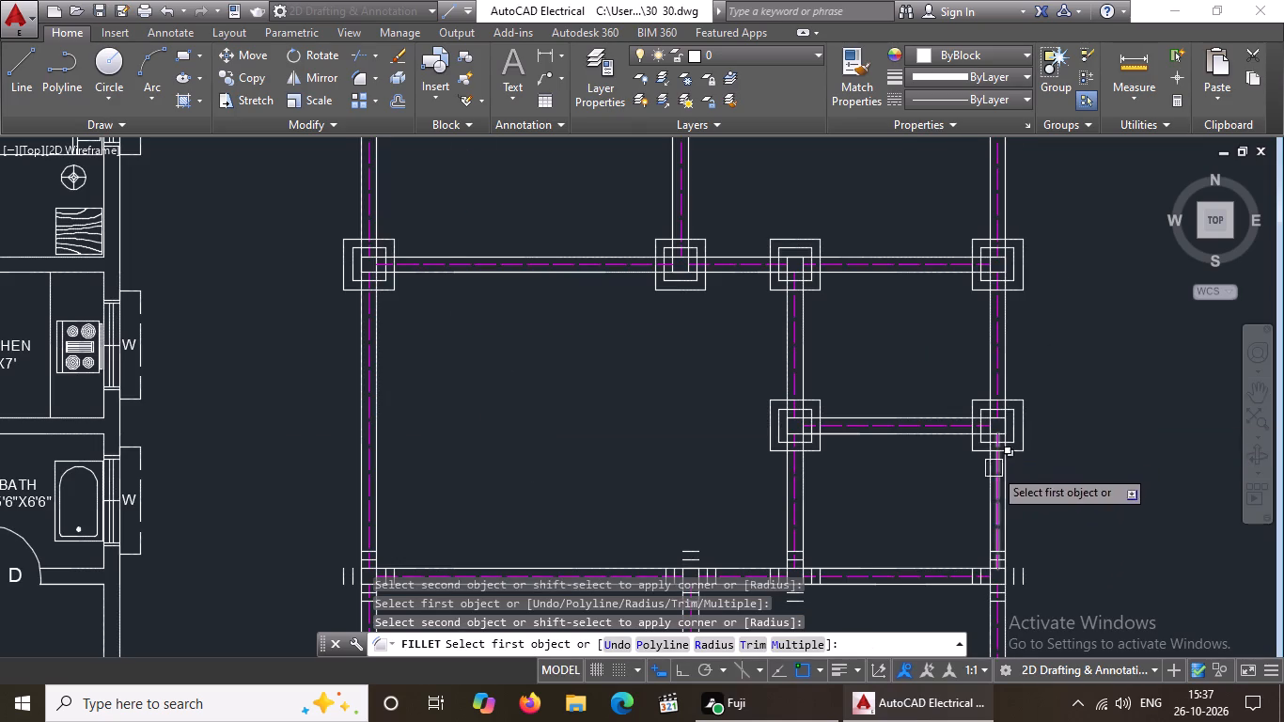
scroll(889, 467, "down", 2)
scroll(948, 518, "up", 3)
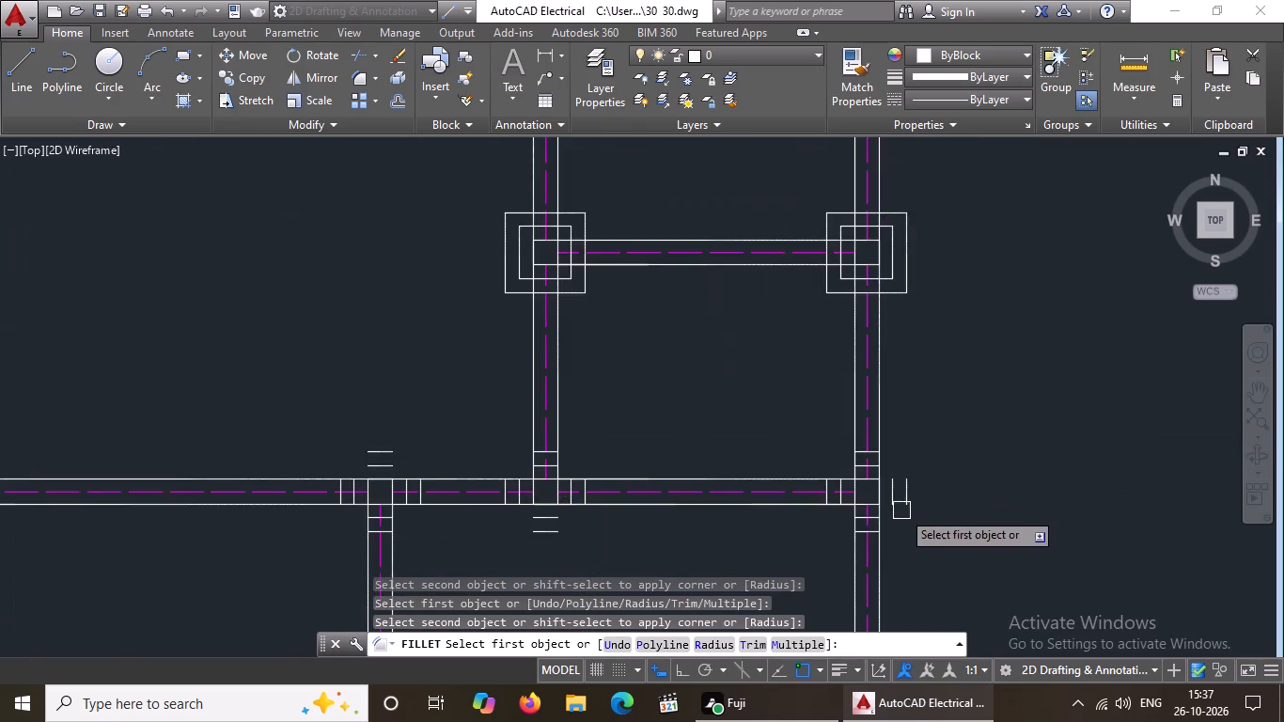
scroll(853, 514, "up", 4)
left_click(776, 425)
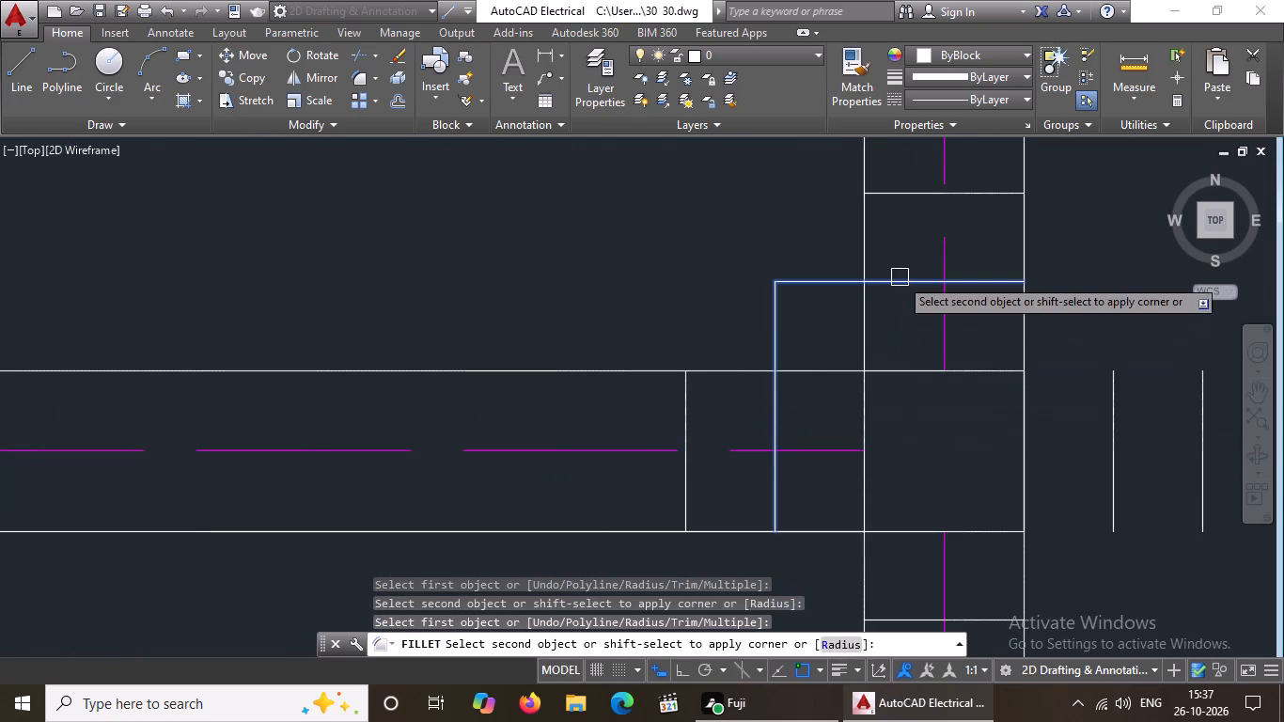
left_click(895, 279)
left_click(684, 419)
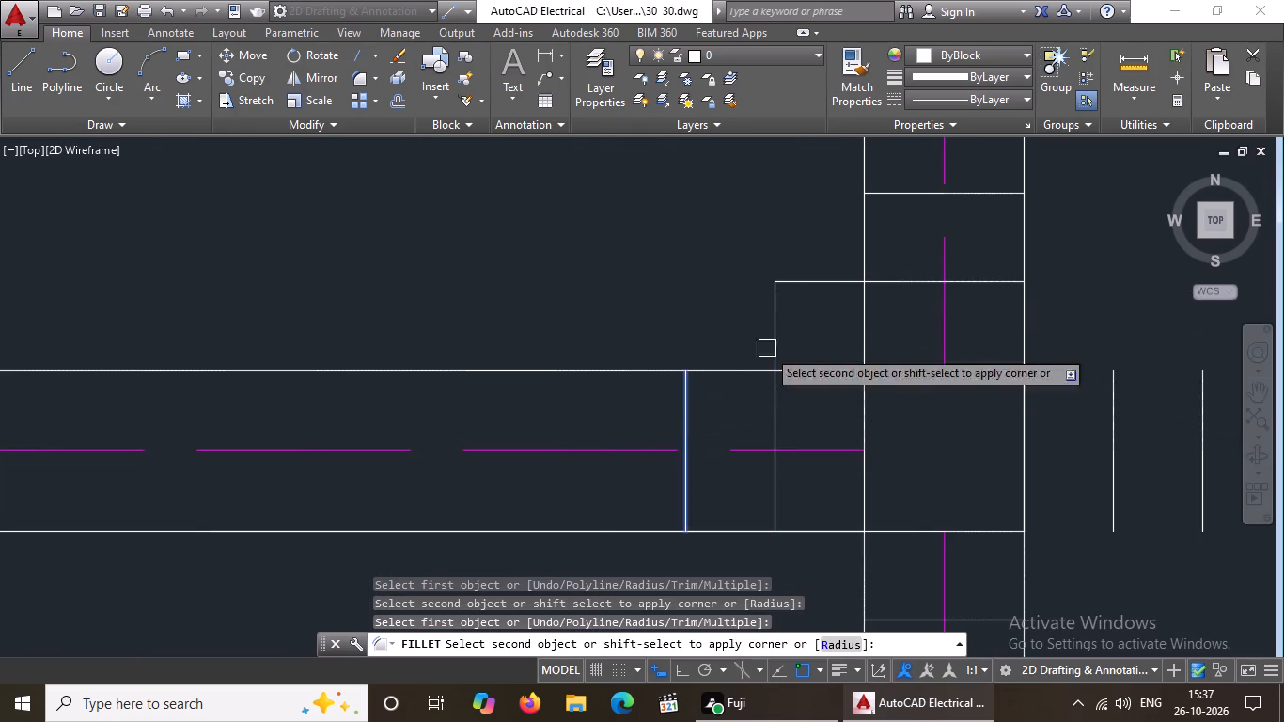
left_click(900, 198)
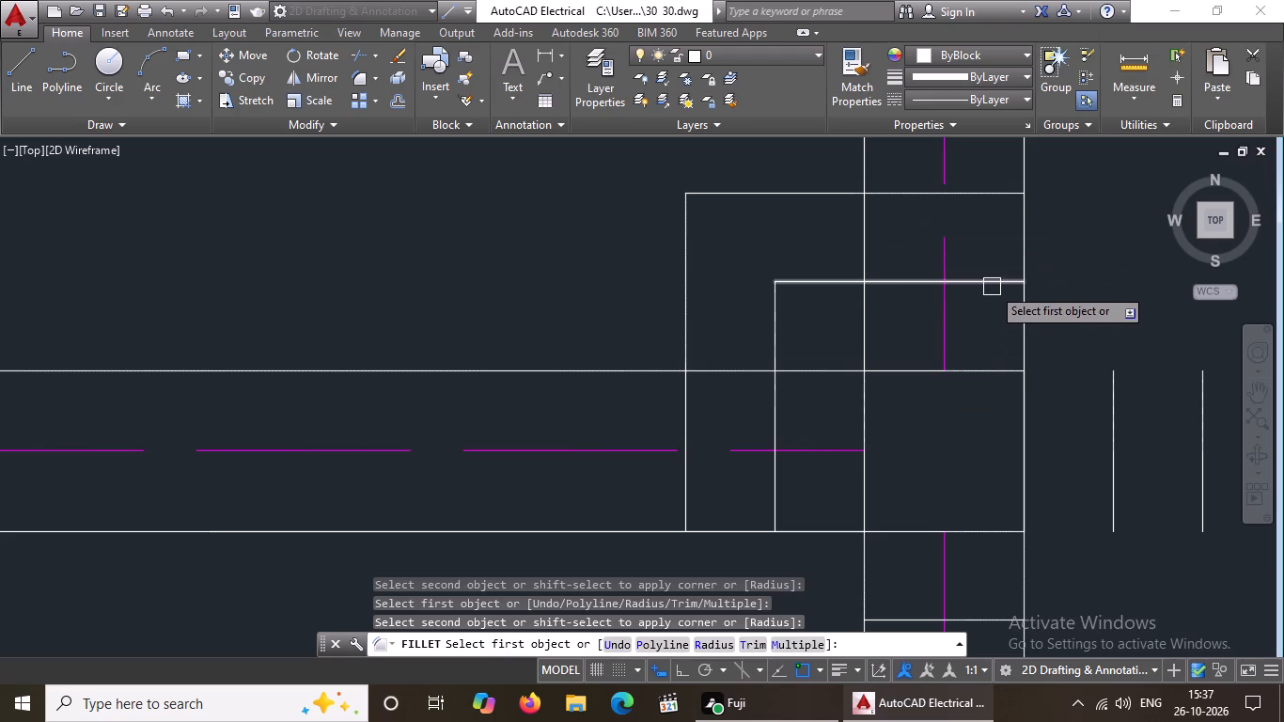
left_click(993, 282)
left_click(1120, 447)
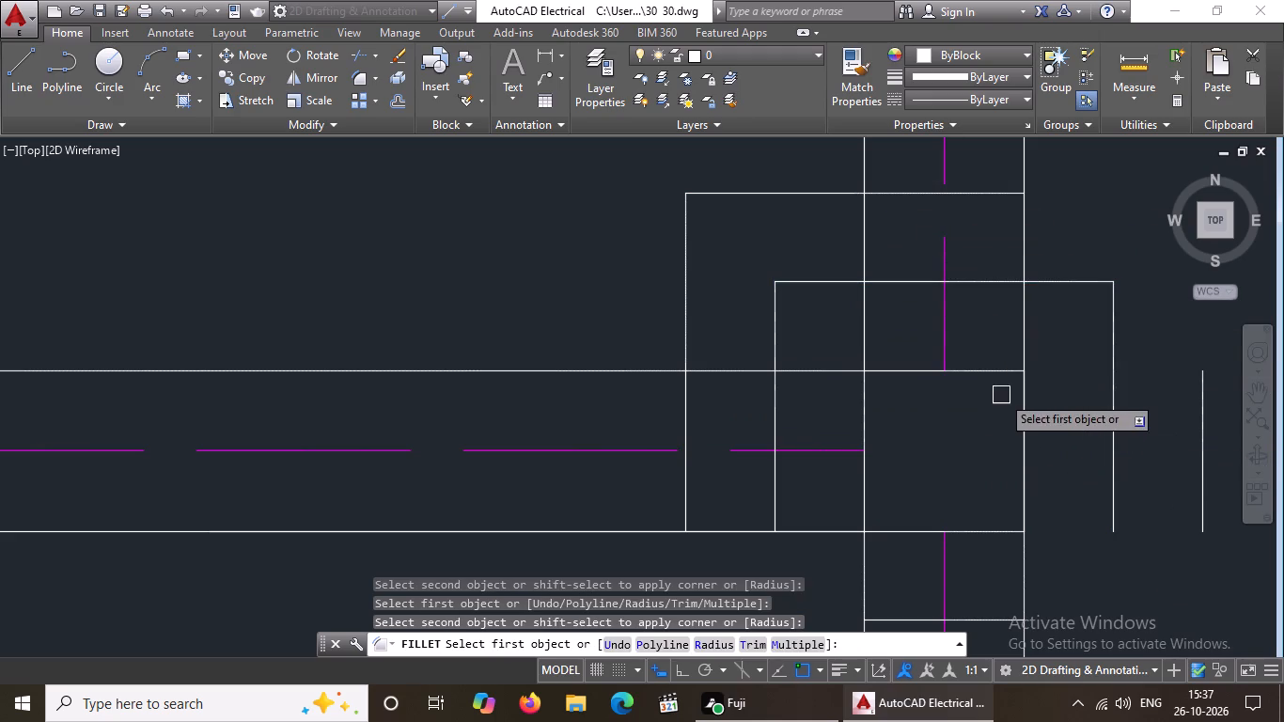
scroll(988, 385, "down", 2)
left_click(985, 309)
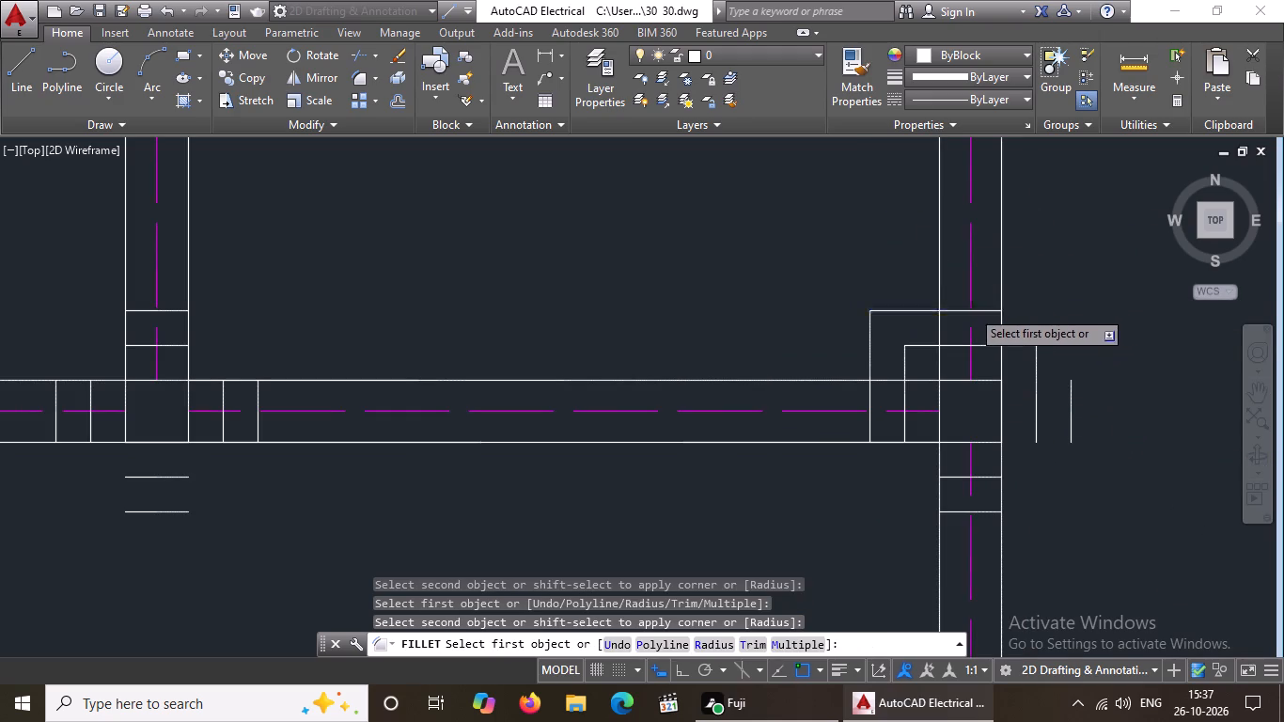
left_click(1070, 402)
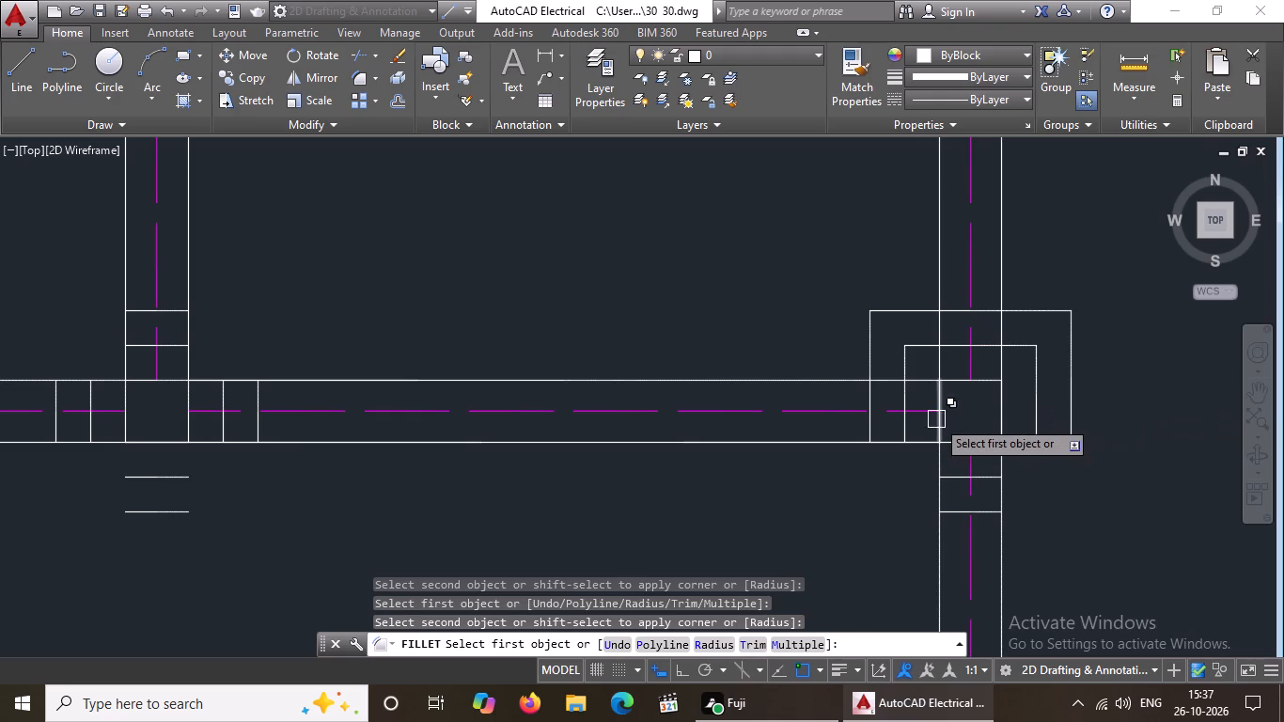
Close the southern corners of both offset rings at the east exterior wall's junction south of the bath with radius 0 fillets.
scroll(927, 418, "up", 1)
left_click(892, 433)
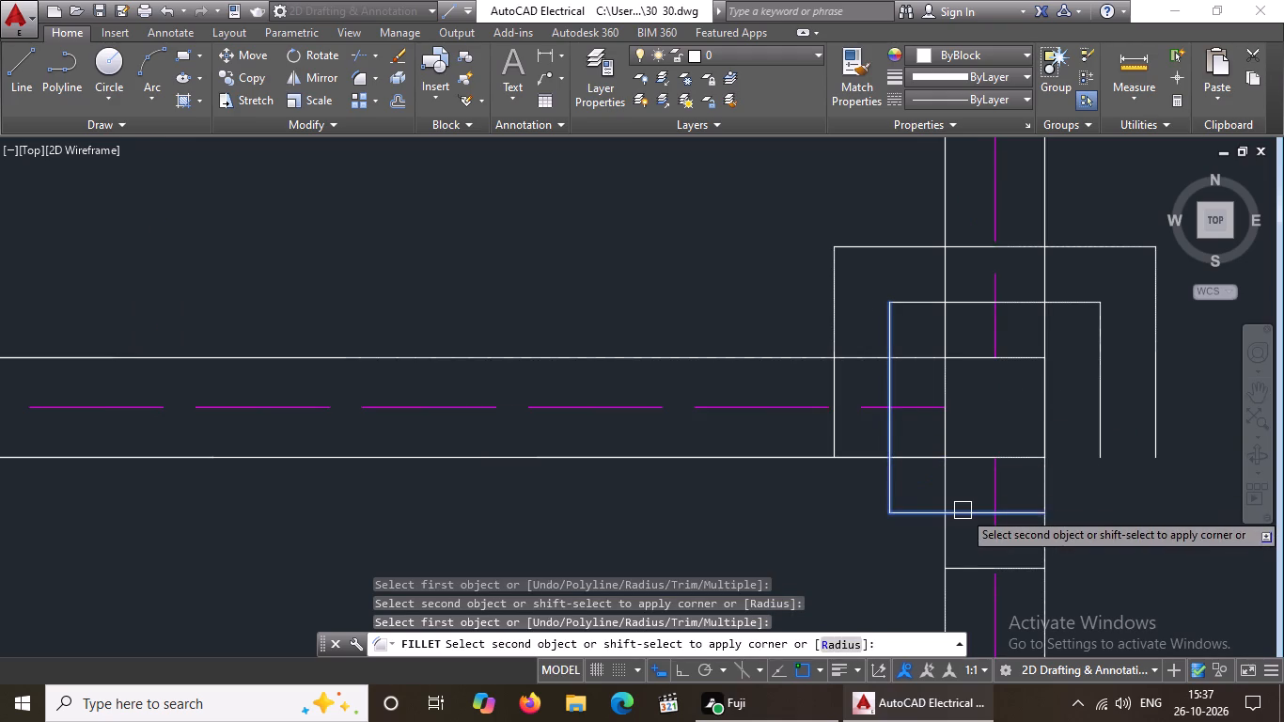
left_click(963, 510)
left_click(835, 435)
left_click(957, 573)
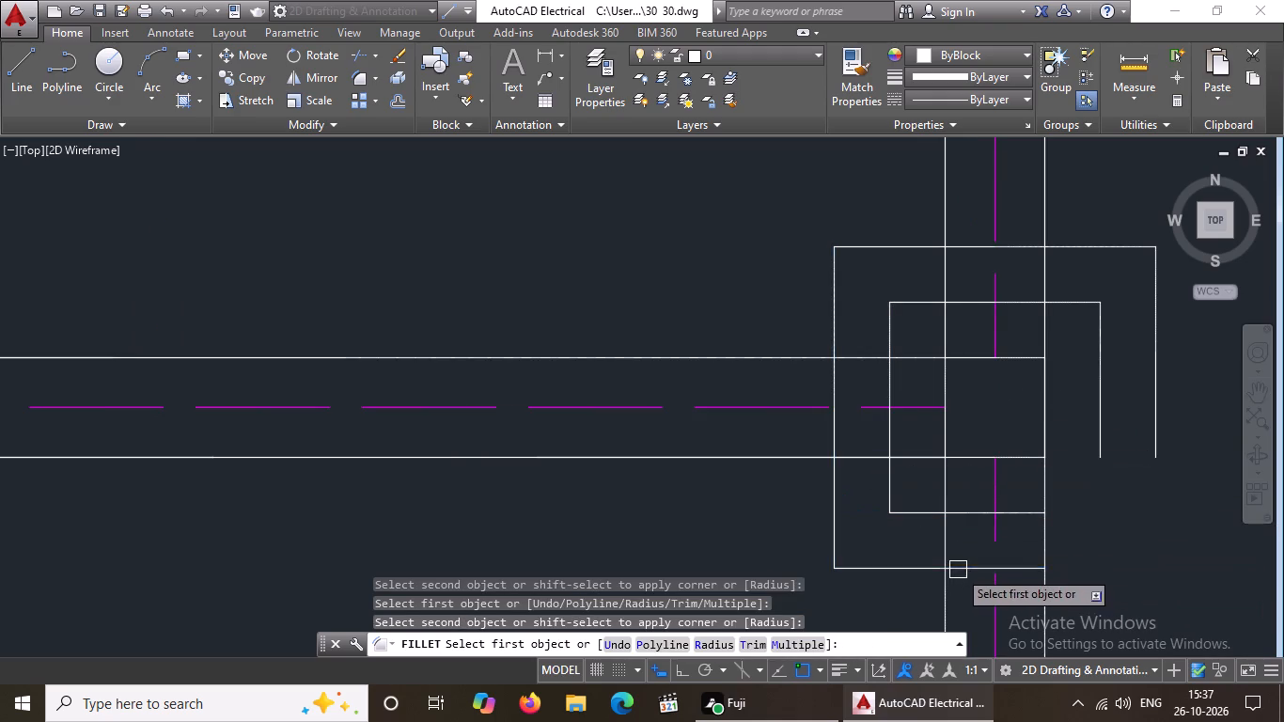
left_click(1020, 517)
left_click(1104, 437)
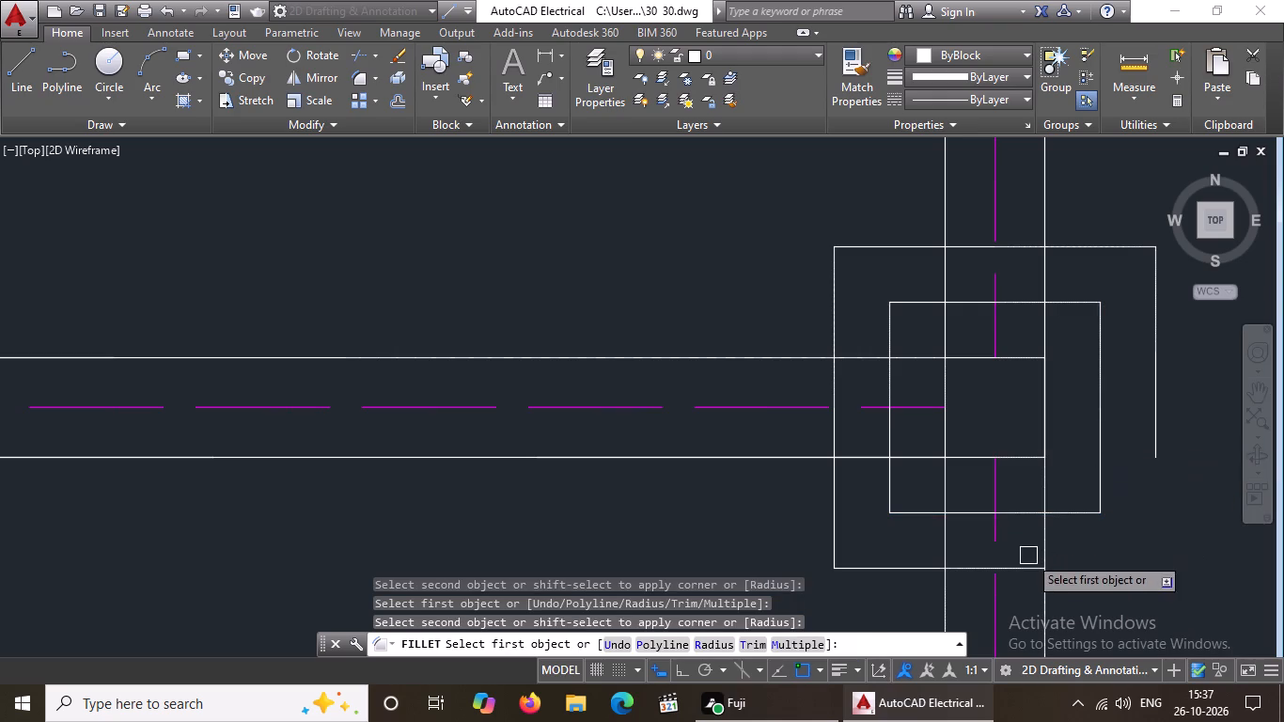
left_click(1020, 570)
left_click(1153, 441)
Fillet the northern corners of both offset rings where the bath's west wall meets the wall south of the bath, at radius 0.
scroll(811, 422, "down", 3)
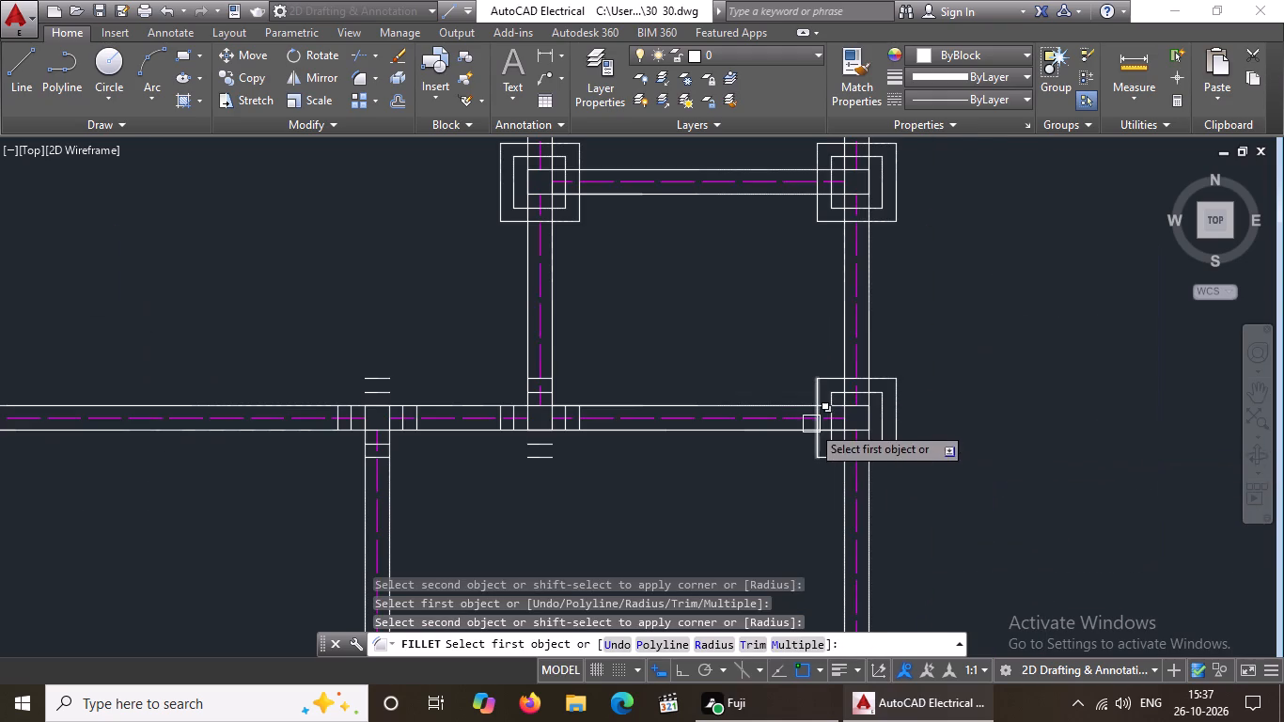
scroll(485, 431, "up", 2)
scroll(551, 377, "up", 2)
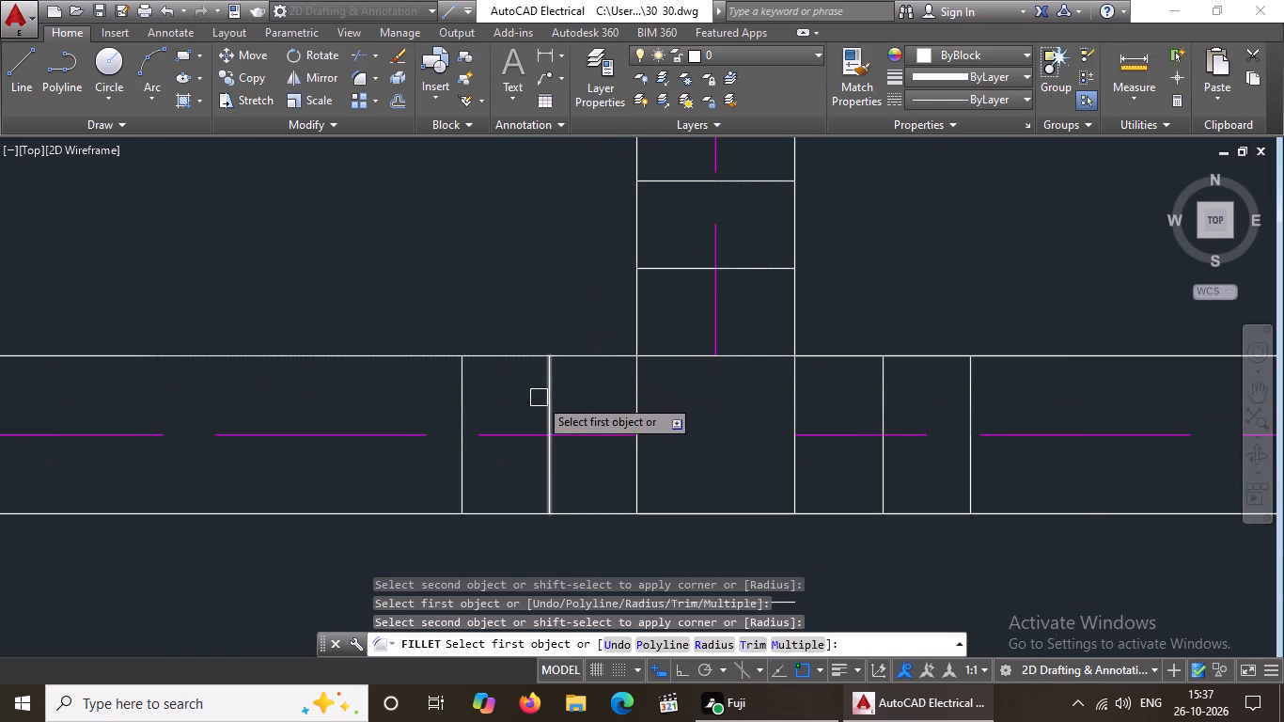
left_click_drag(546, 394, 555, 387)
left_click(665, 265)
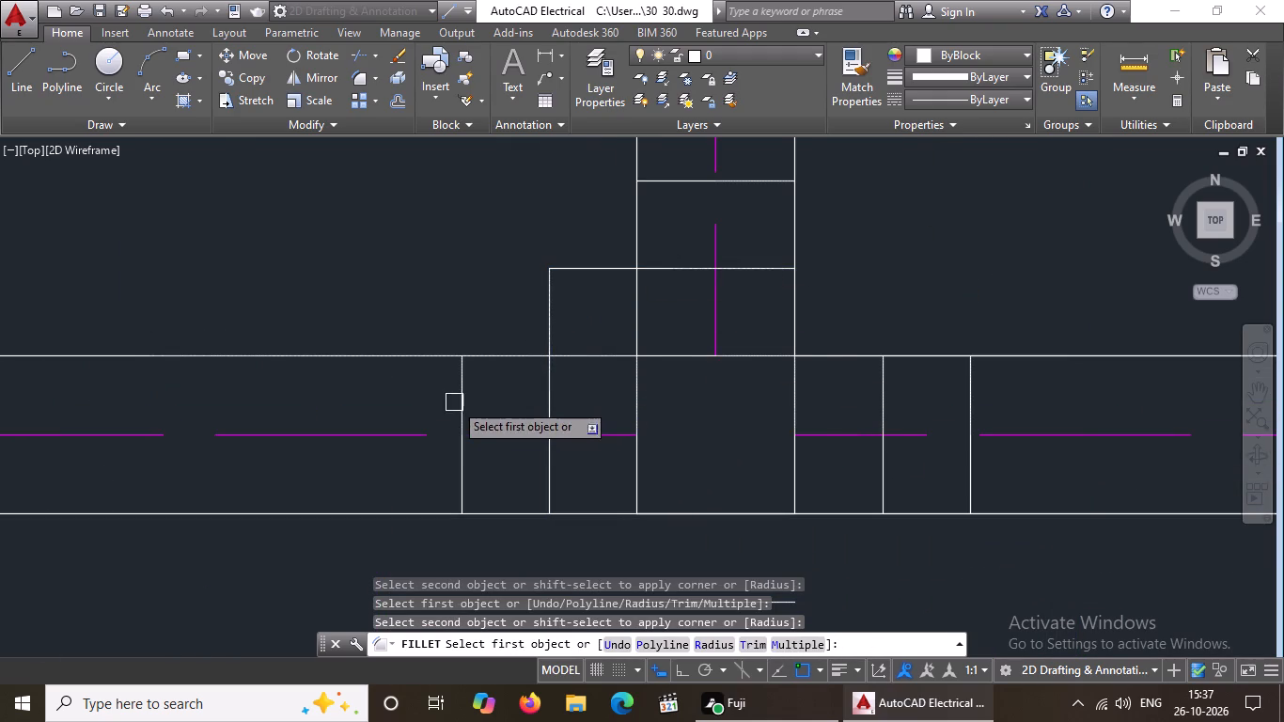
left_click(467, 395)
left_click(665, 180)
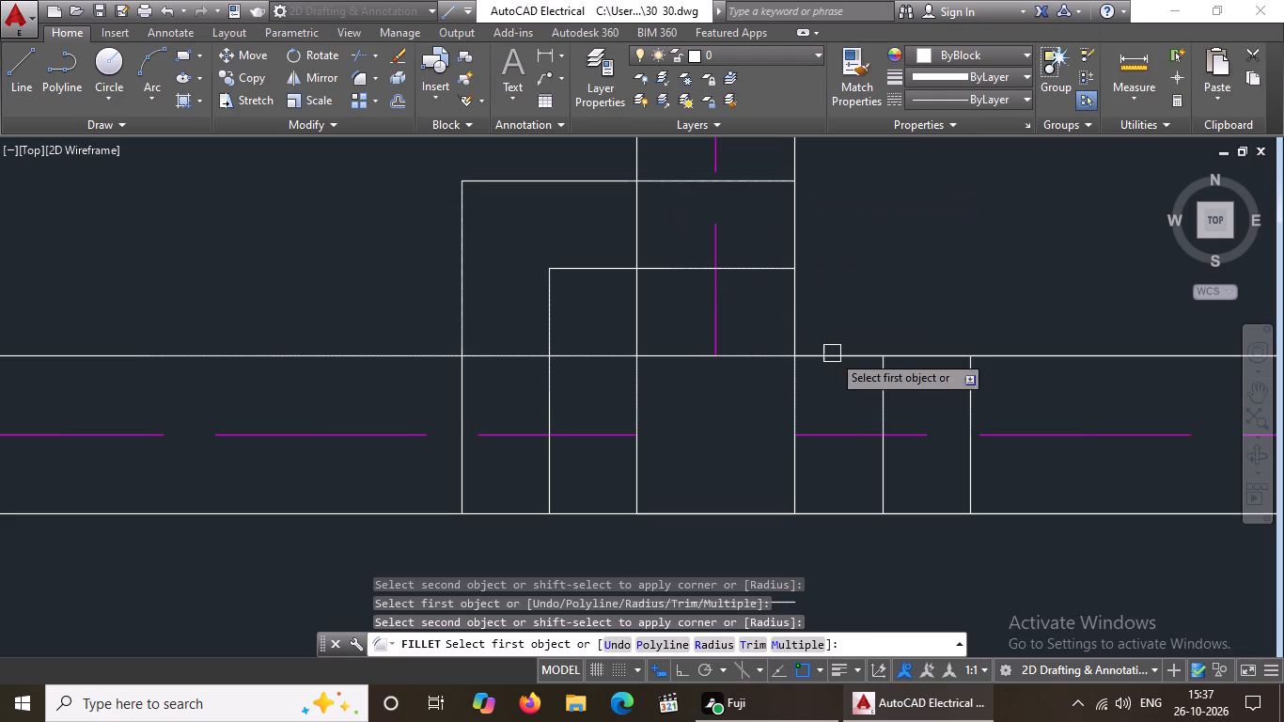
left_click(876, 374)
left_click(749, 269)
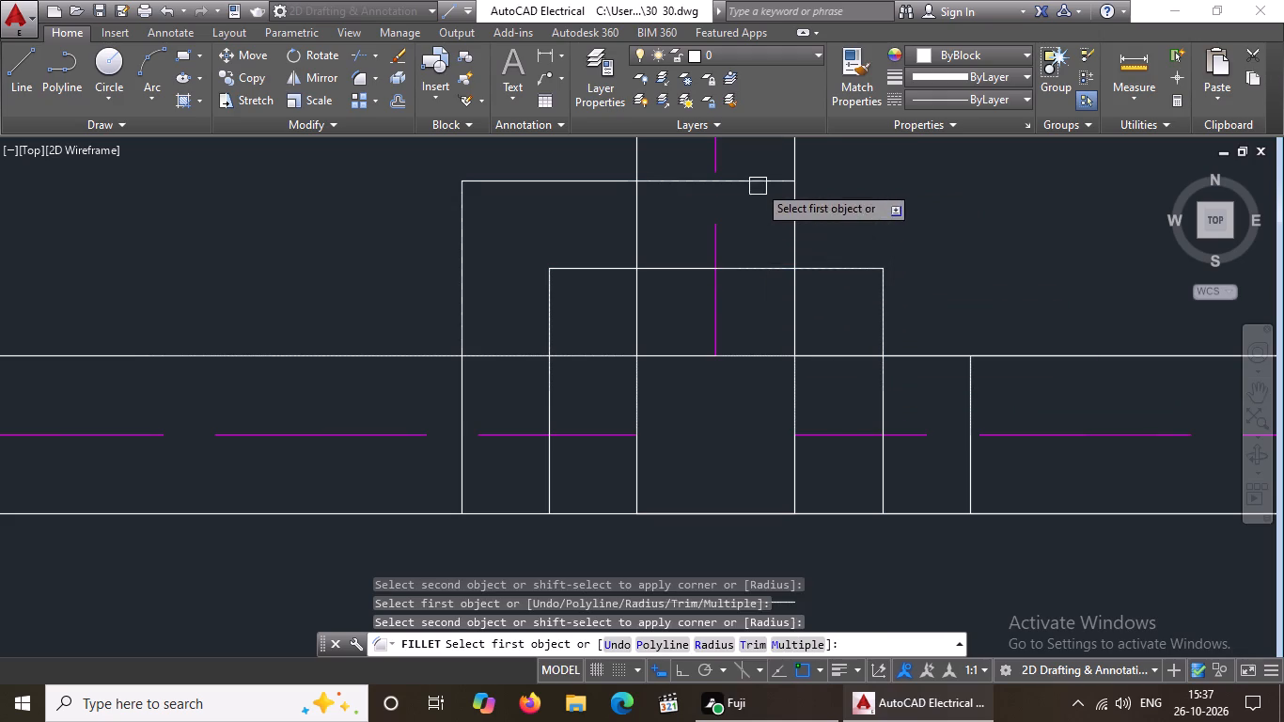
left_click(759, 181)
left_click(971, 399)
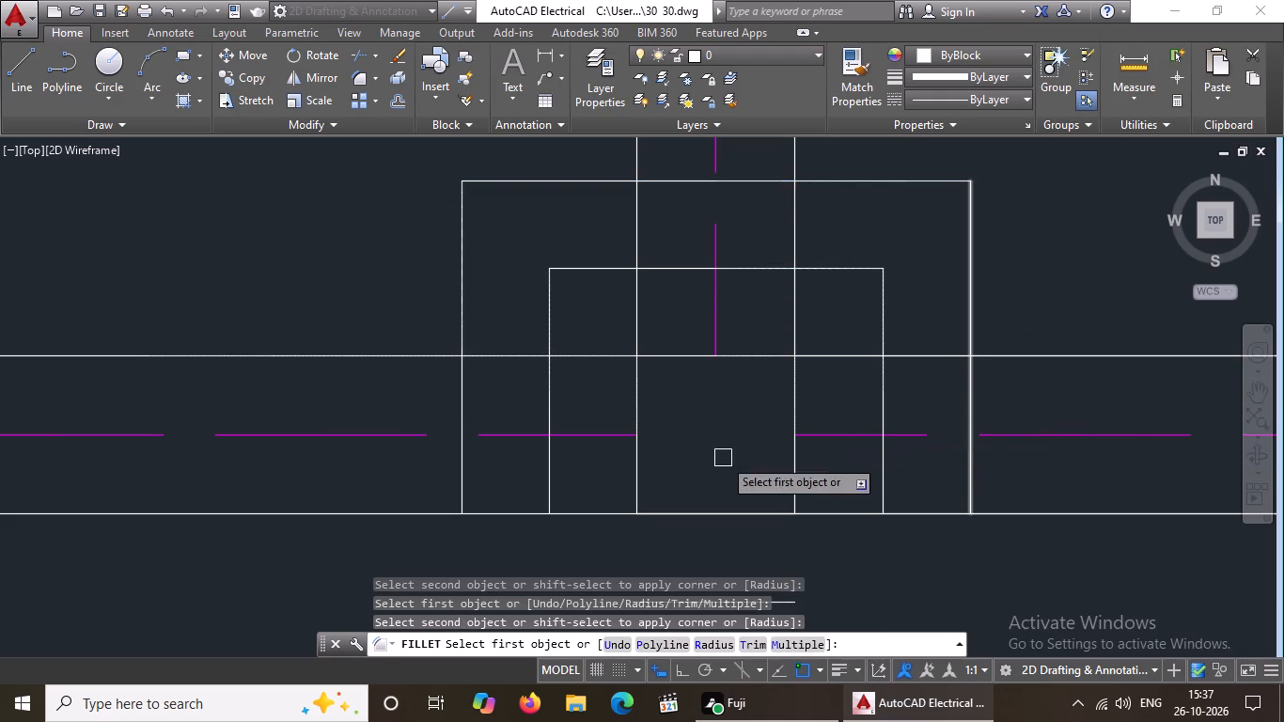
Close the southern corners of both offset rings where the bath's west wall meets the wall south of the bath with radius 0 fillets.
left_click(551, 484)
scroll(652, 429, "down", 1)
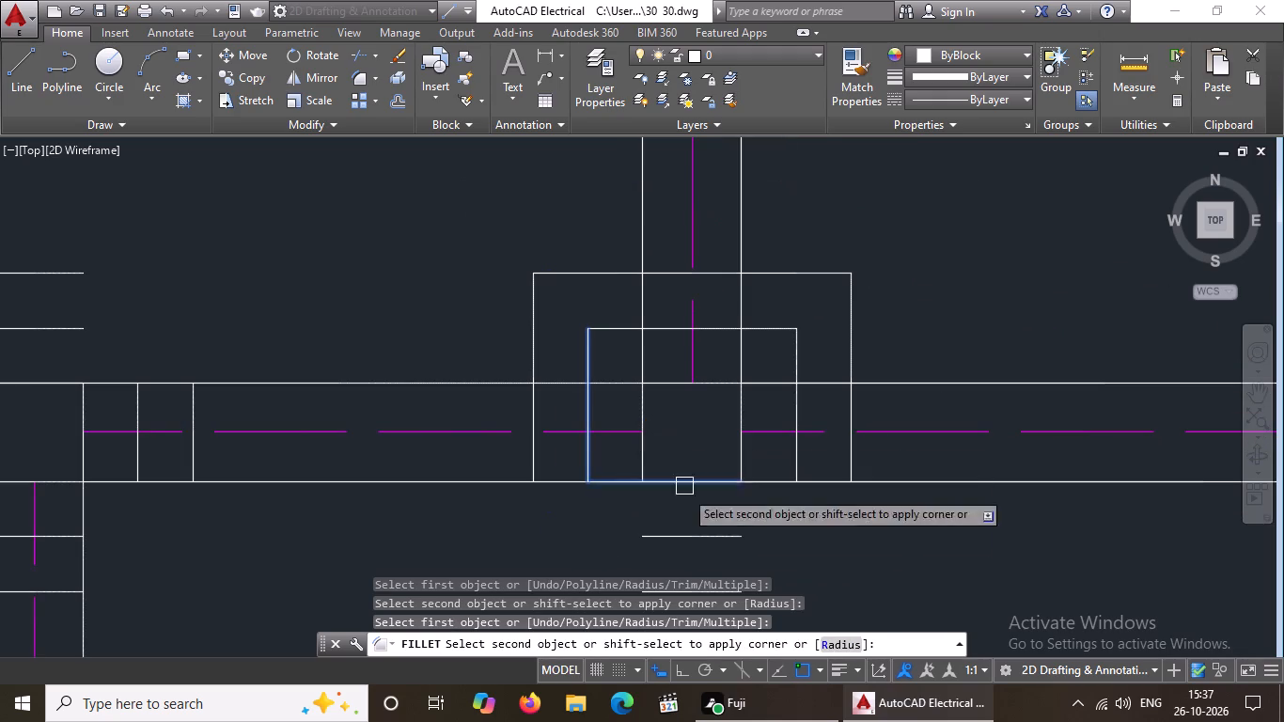
left_click(642, 536)
left_click(539, 461)
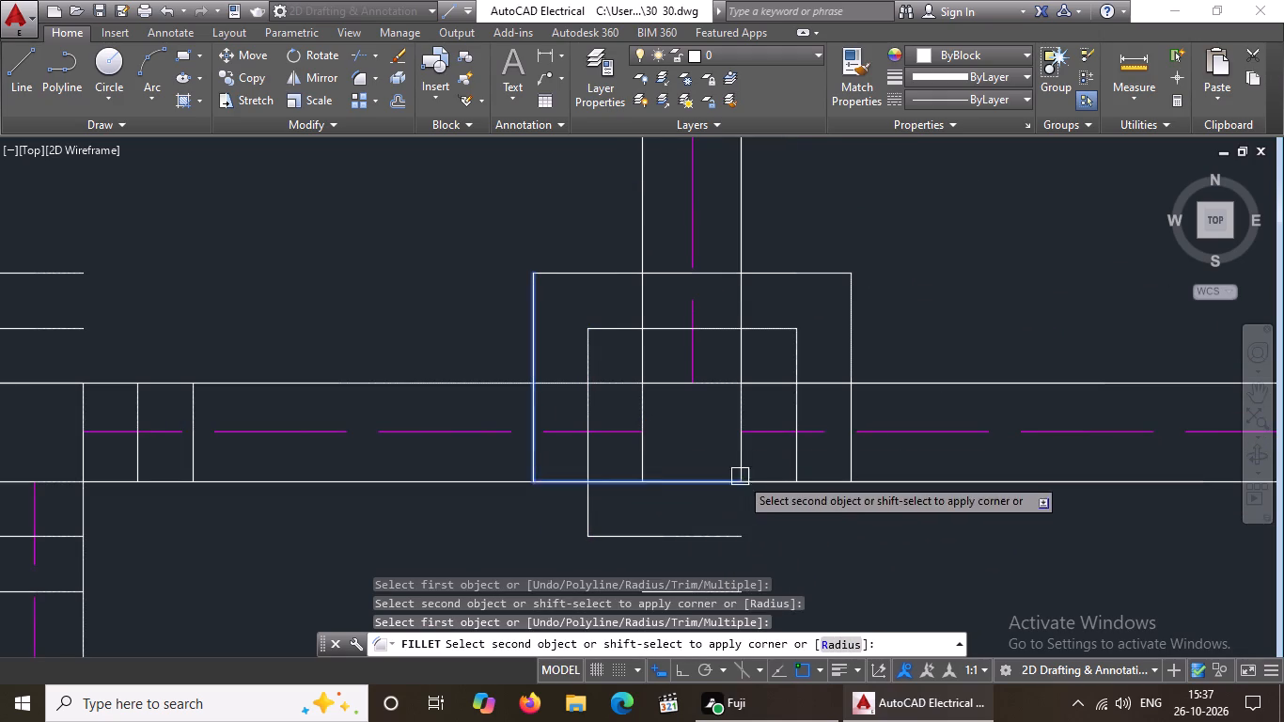
scroll(741, 475, "down", 3)
scroll(723, 505, "up", 3)
left_click(723, 505)
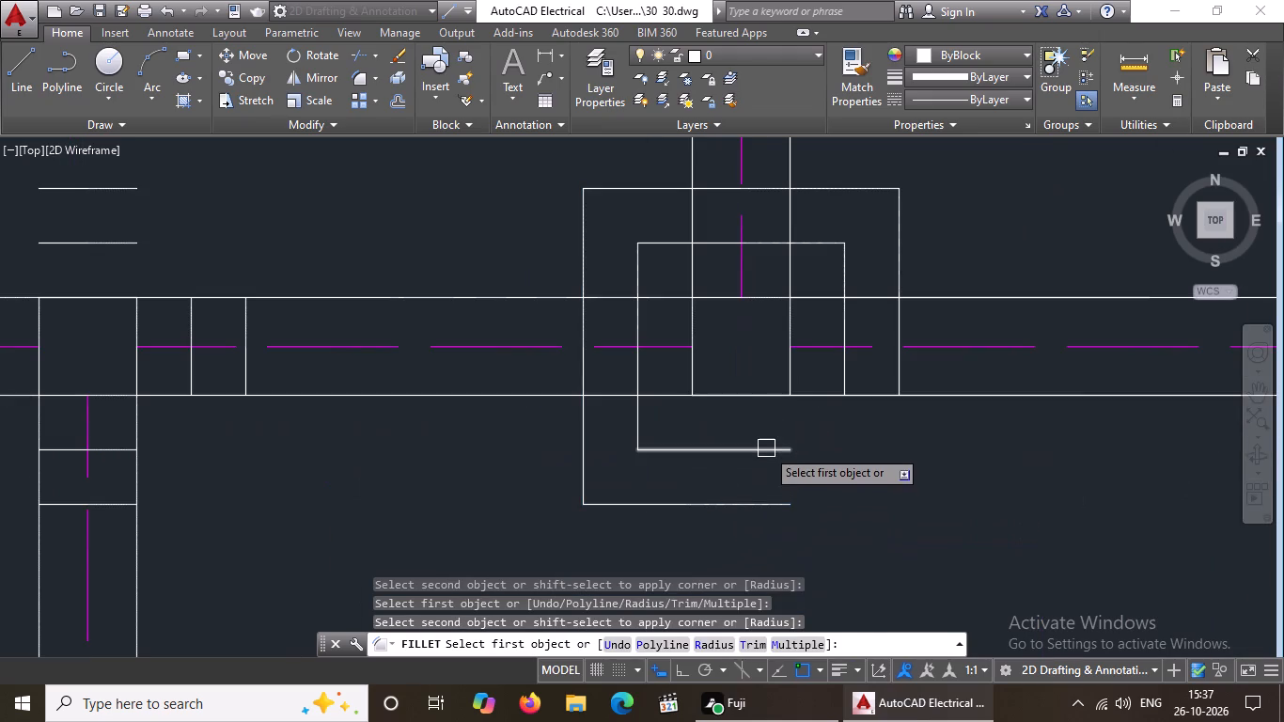
left_click_drag(766, 448, 775, 441)
left_click(847, 371)
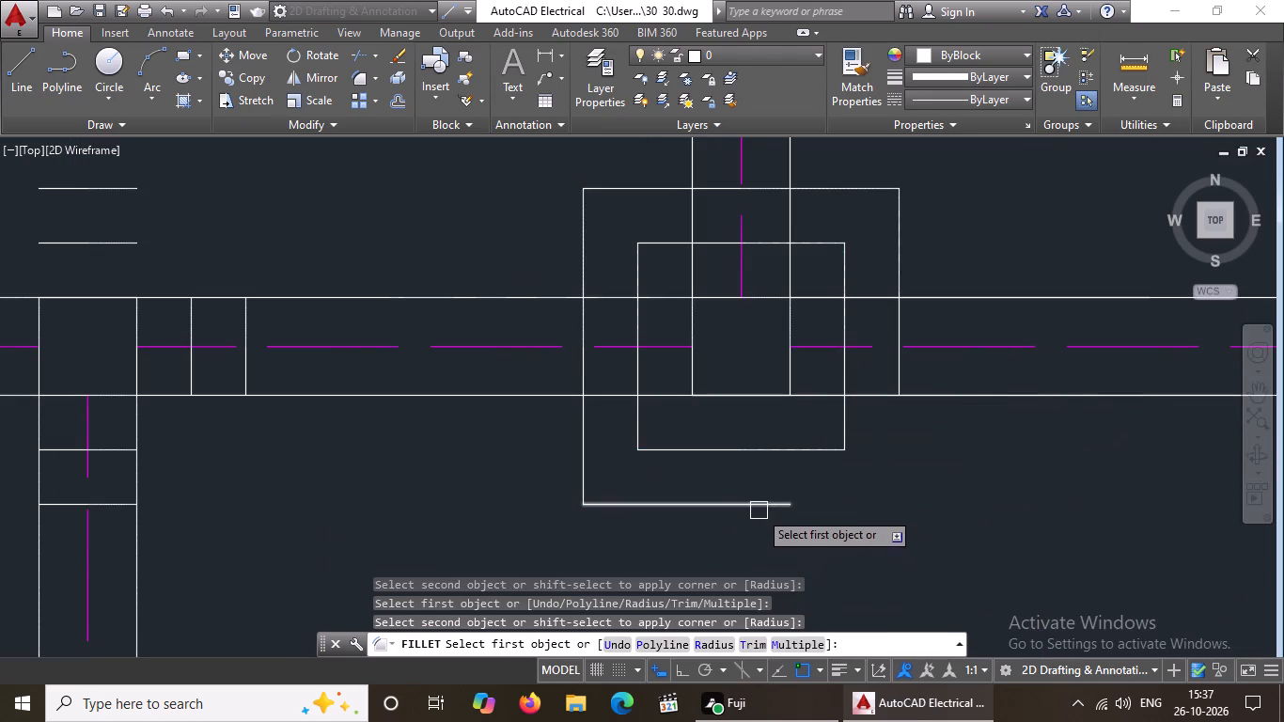
left_click_drag(759, 510, 771, 505)
left_click(896, 381)
scroll(841, 414, "down", 3)
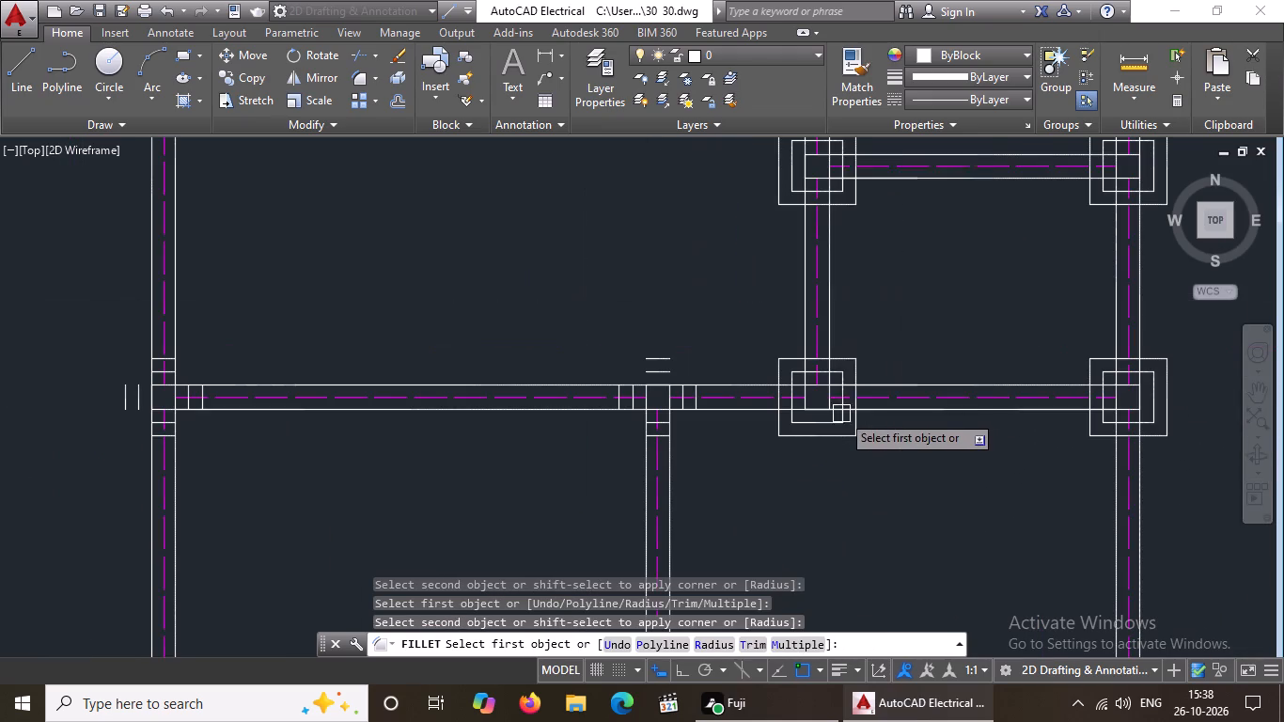
right_click(841, 416)
right_click(841, 416)
right_click_drag(841, 416, 758, 464)
scroll(758, 464, "down", 2)
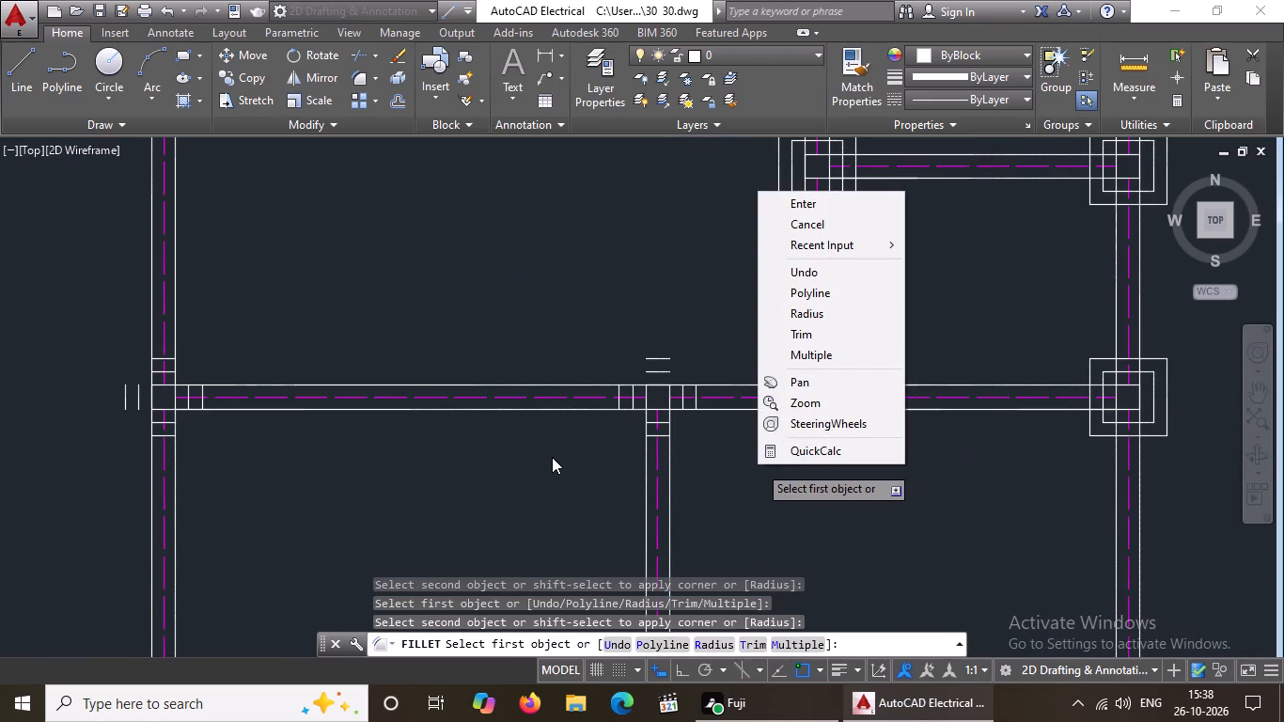
scroll(552, 457, "down", 3)
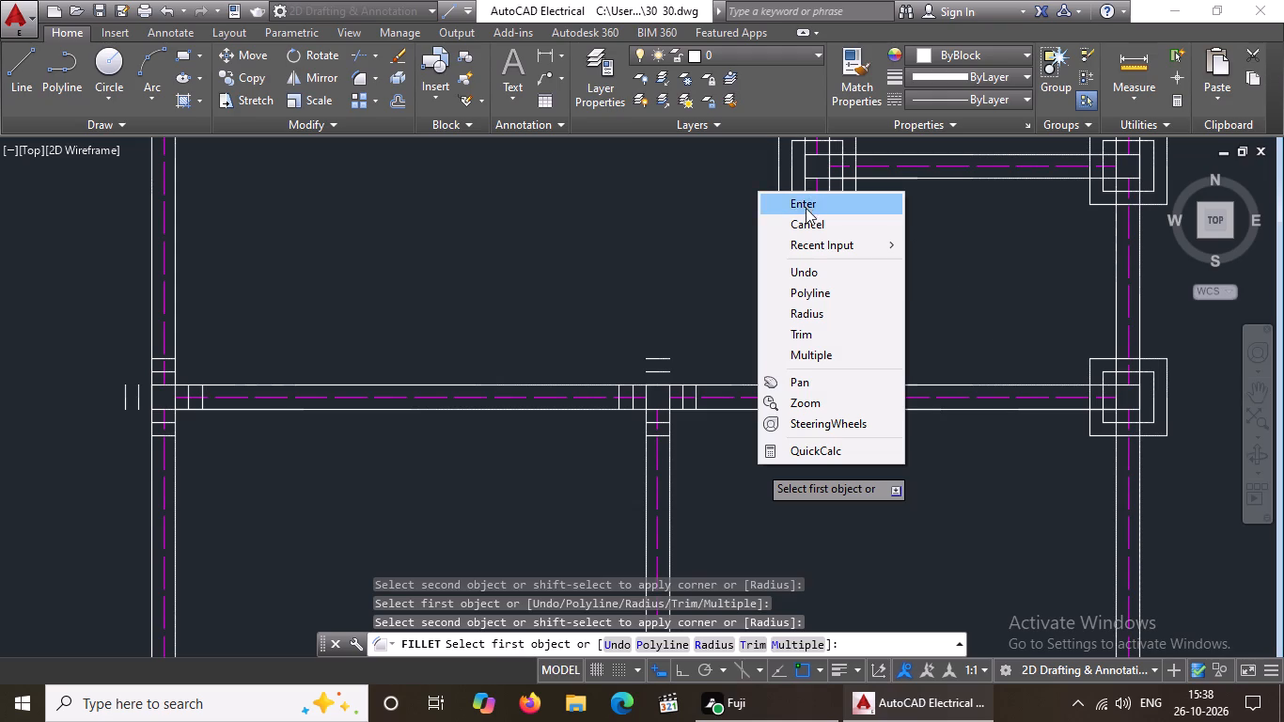
left_click(806, 208)
Fillet the northern corners of both offset rings where the car porch–drawing room wall meets the T.V. lounge's south wall, at radius 0 in Multiple mode.
scroll(732, 337, "down", 2)
middle_click_drag(727, 352, 746, 461)
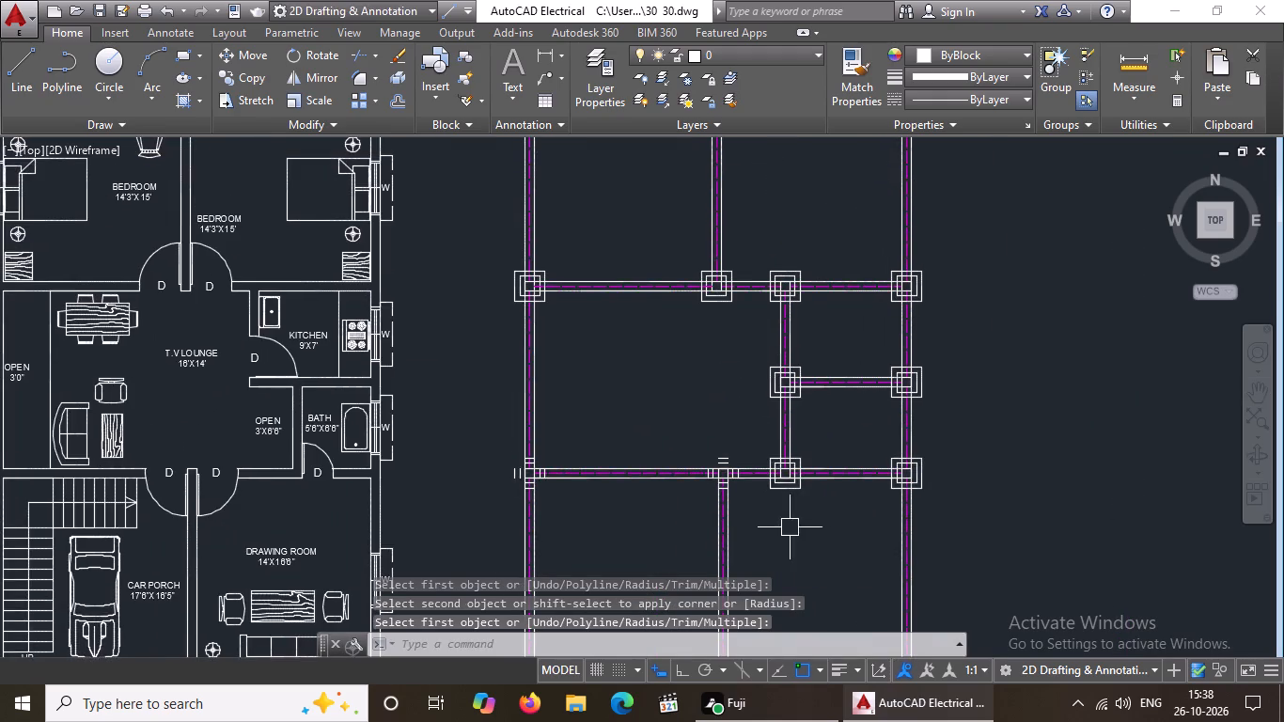
scroll(774, 531, "up", 1)
key("f")
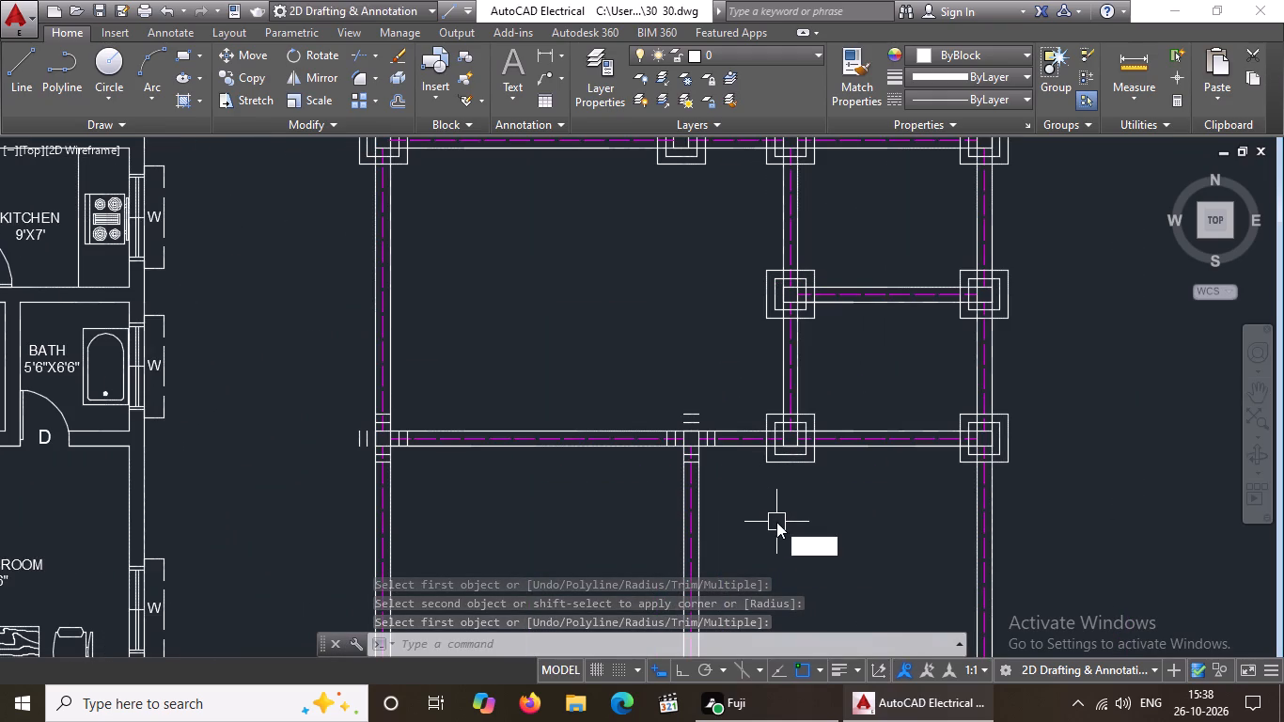
key("Return")
key("m")
key("Return")
key("r")
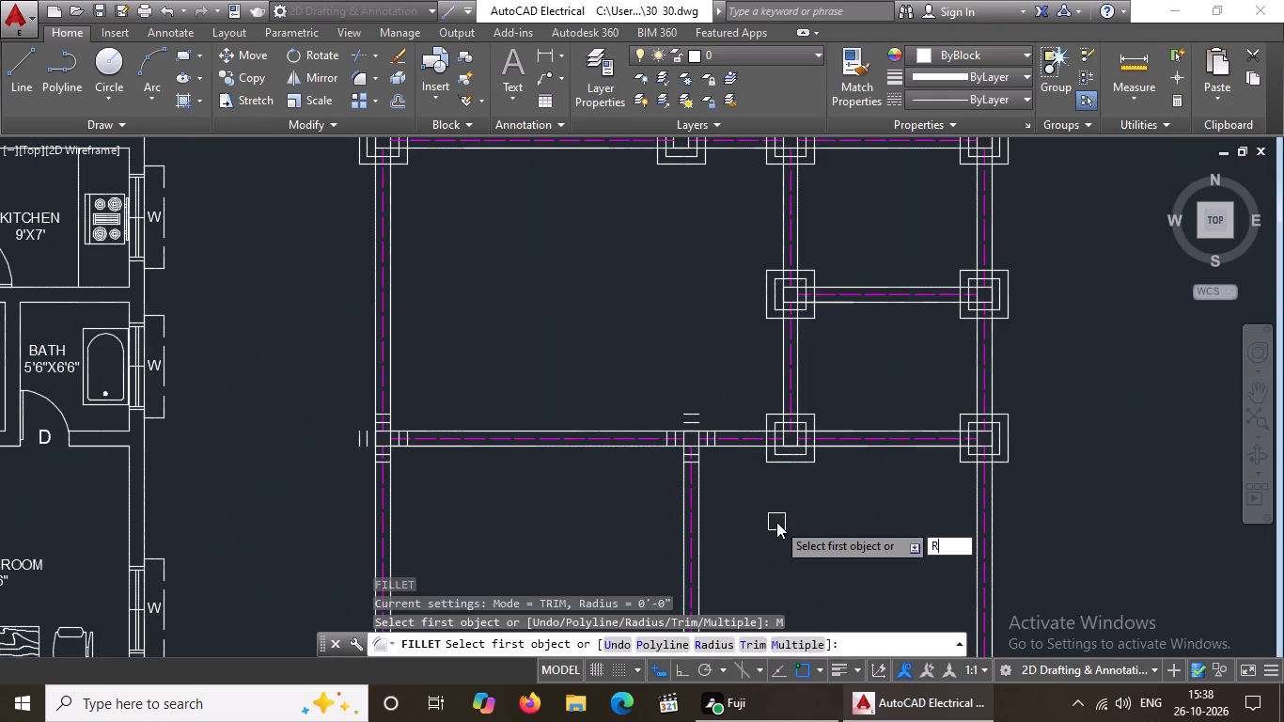
key("Return")
key("0")
key("Return")
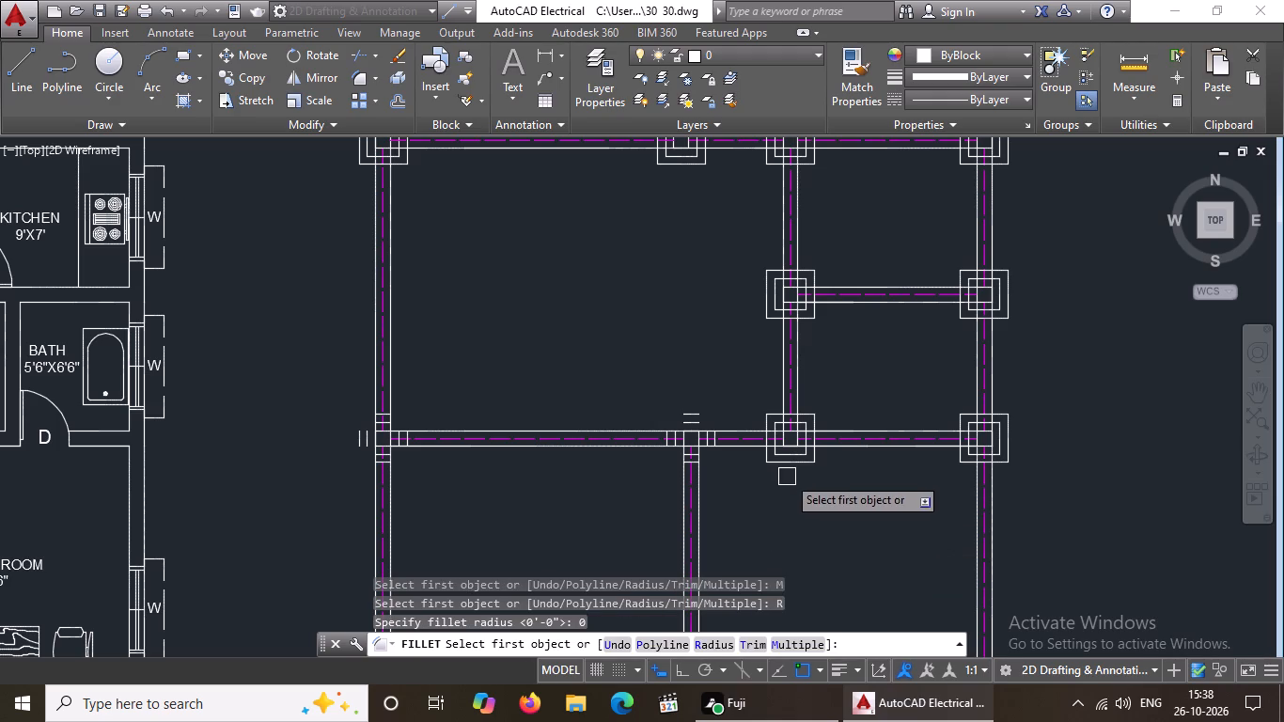
scroll(703, 417, "up", 3)
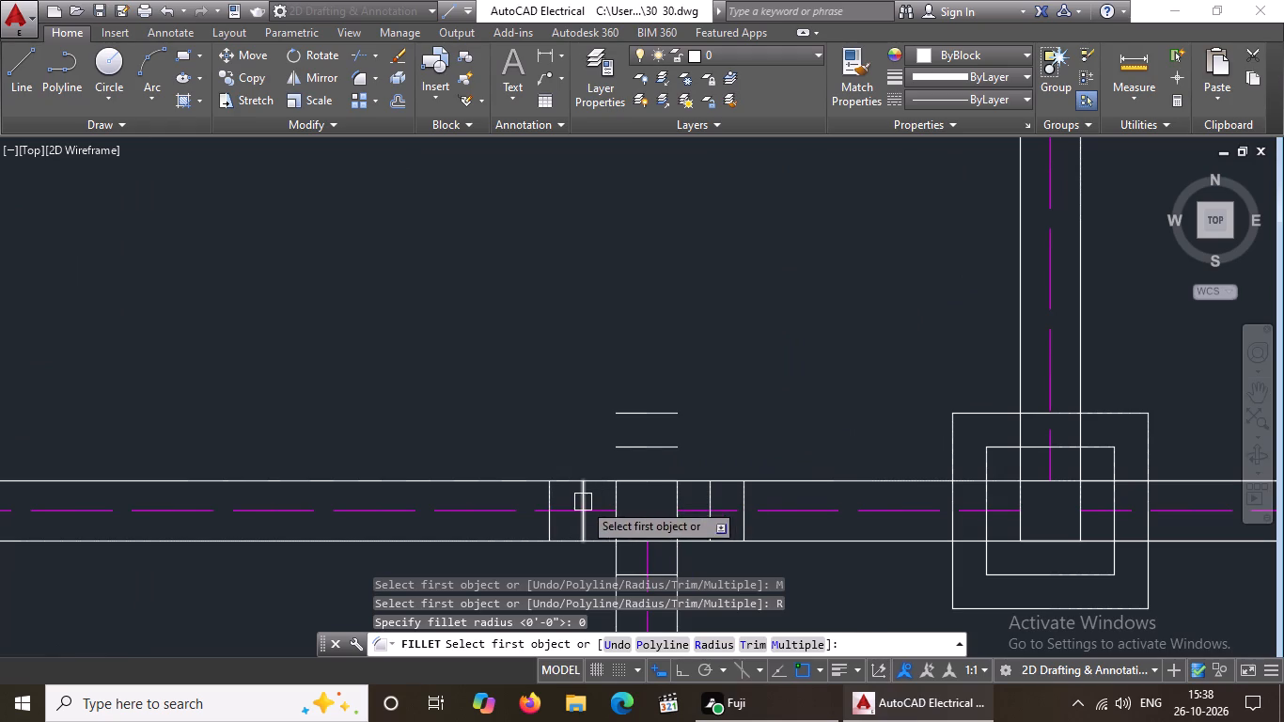
left_click(583, 502)
left_click(633, 449)
left_click(709, 498)
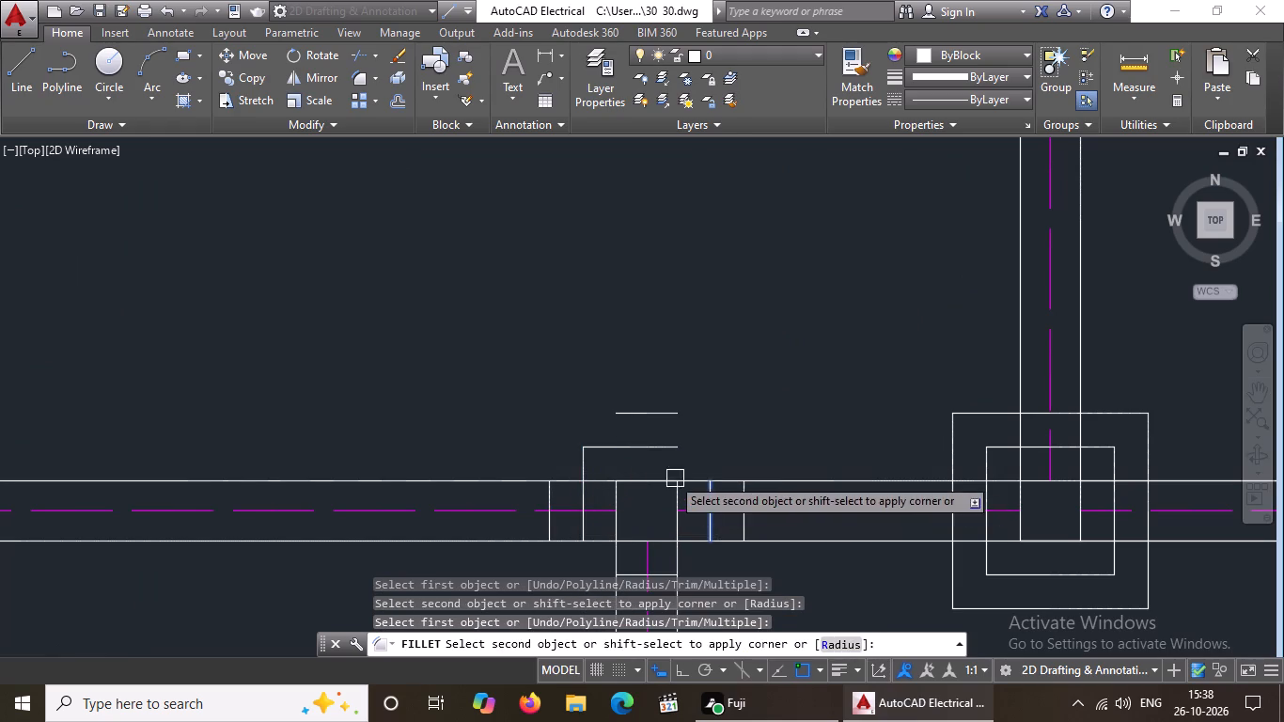
left_click(648, 451)
left_click(550, 499)
left_click(636, 409)
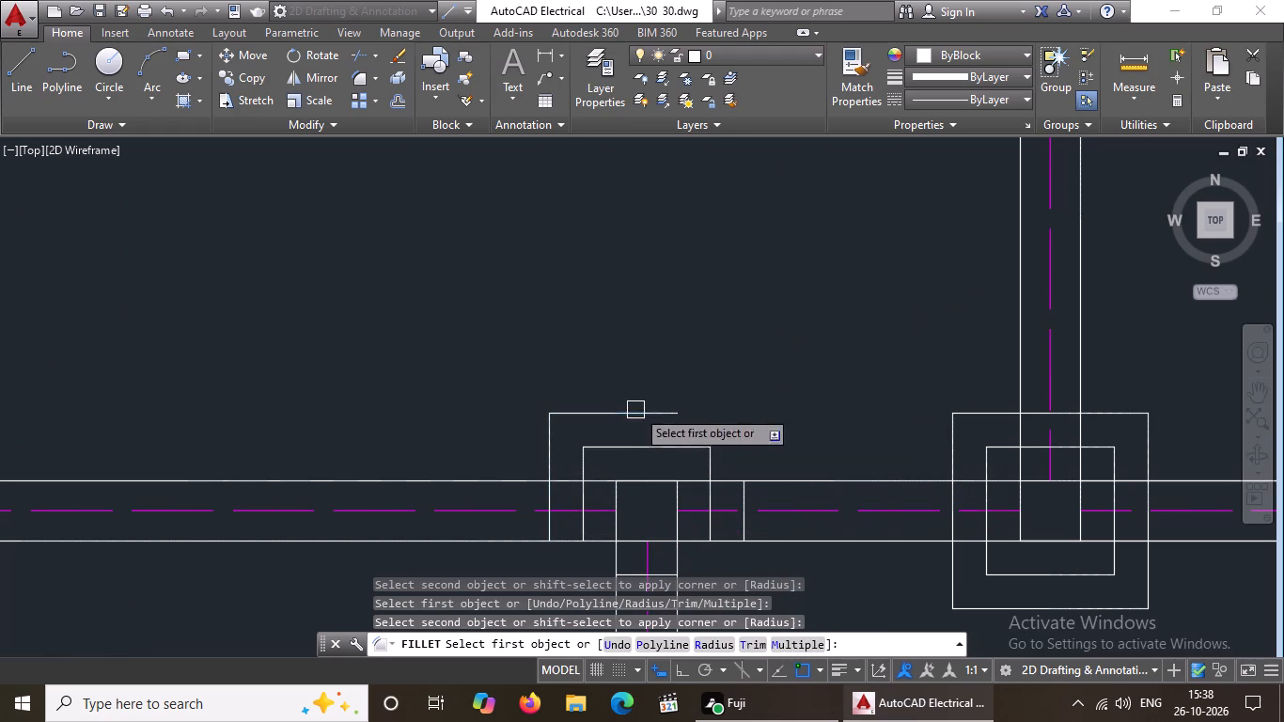
left_click(745, 499)
left_click(663, 415)
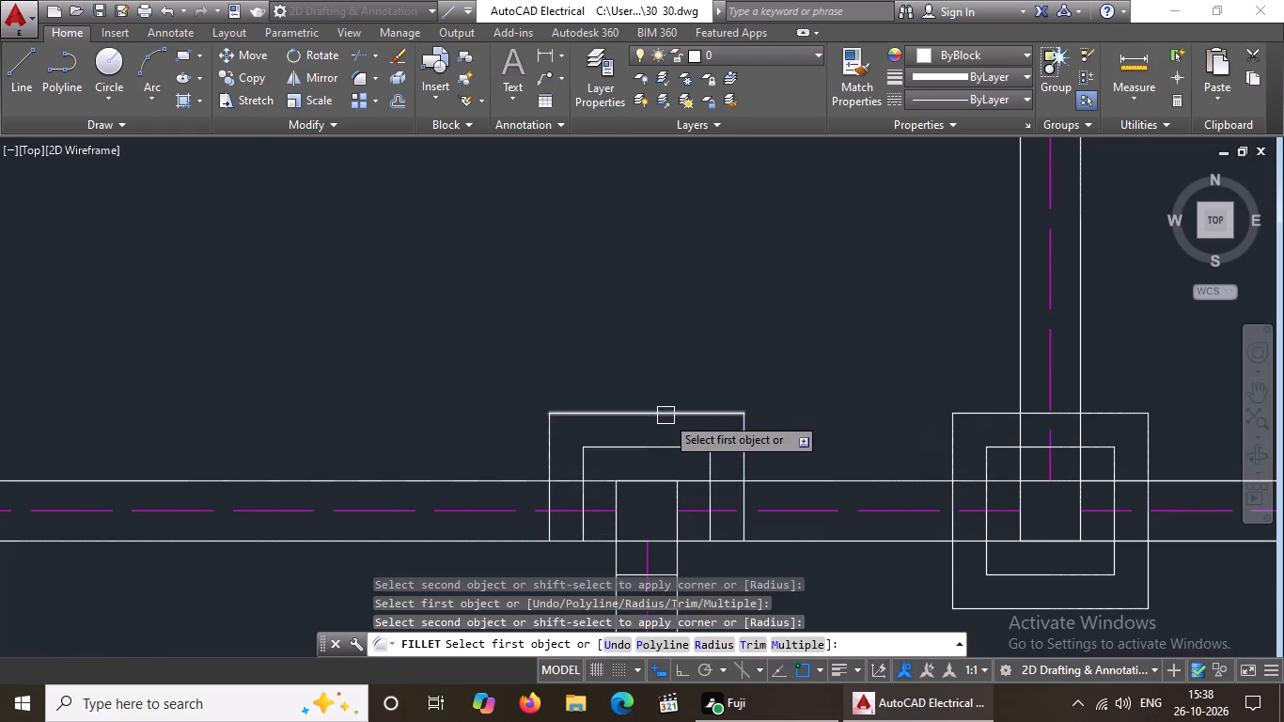
Close the southern corners of both offset rings at the car porch–drawing room wall's northern junction with radius 0 fillets.
scroll(680, 400, "down", 3)
scroll(669, 430, "up", 3)
left_click(614, 439)
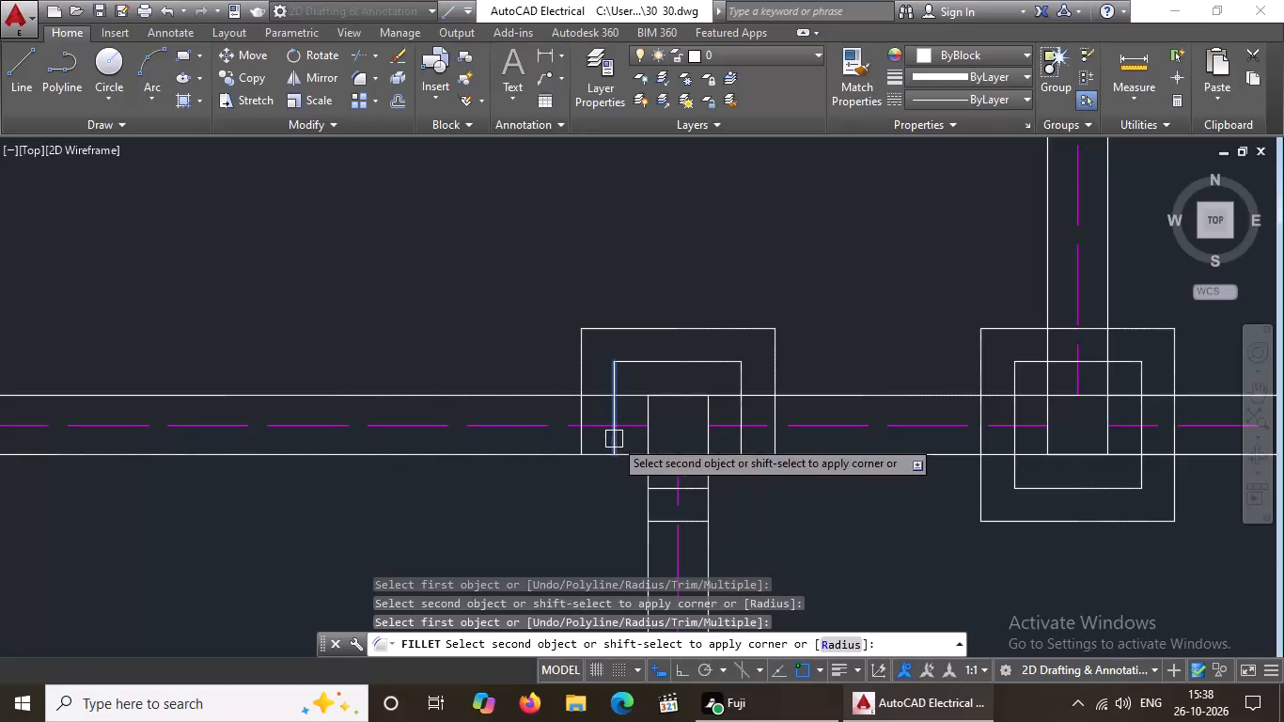
left_click(661, 489)
left_click(582, 445)
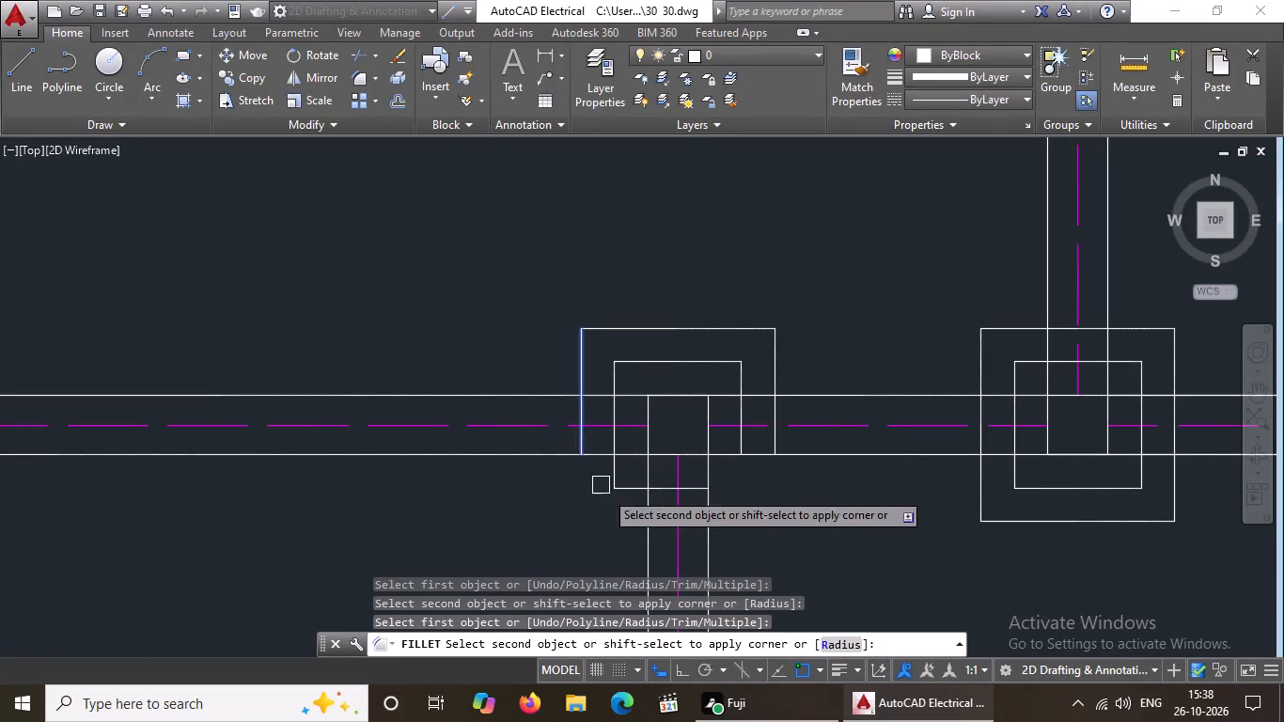
left_click(665, 525)
left_click(692, 489)
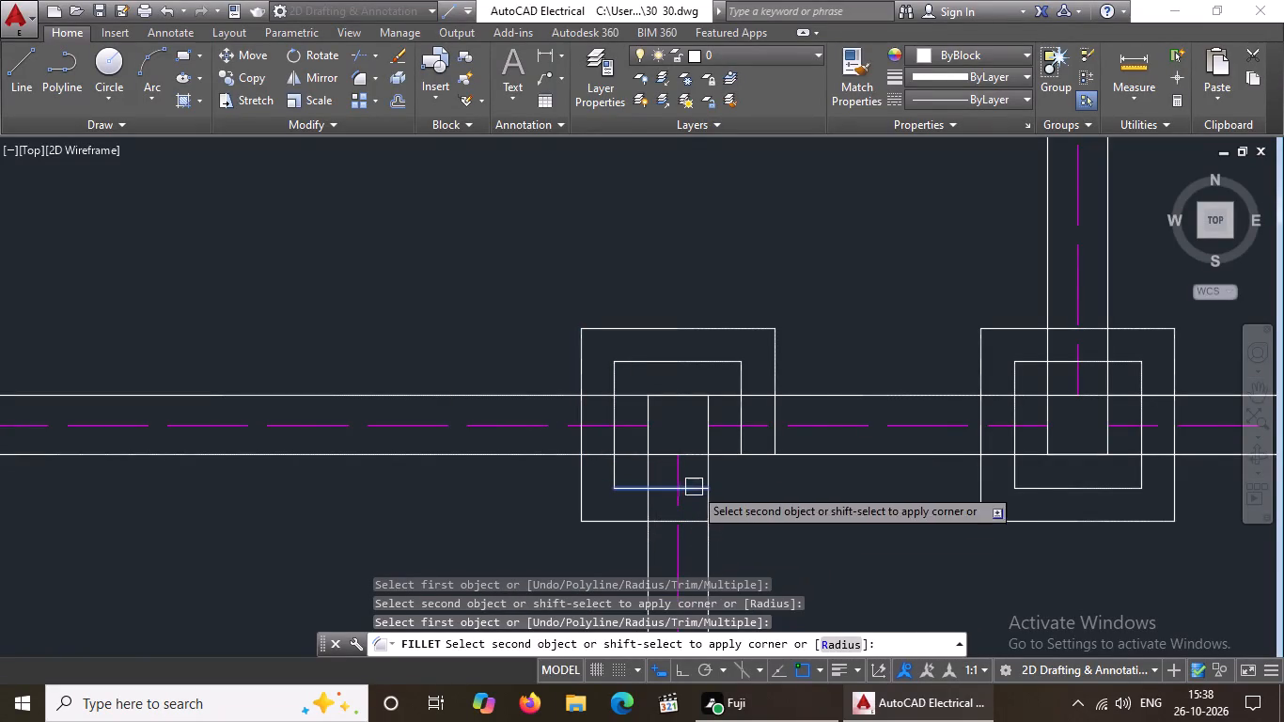
left_click(736, 442)
left_click(688, 519)
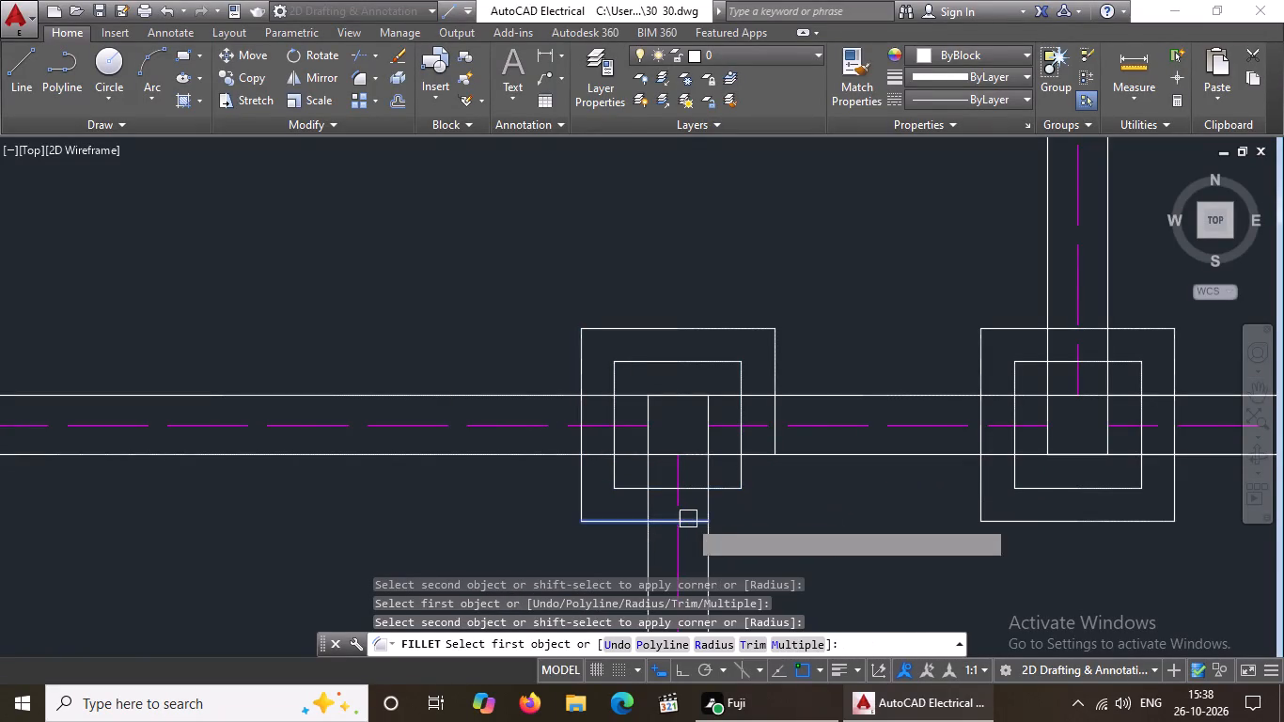
left_click(777, 447)
Fillet the northern corners of both offset rings where the west exterior wall meets the T.V. lounge's south wall, at radius 0.
scroll(731, 497, "down", 2)
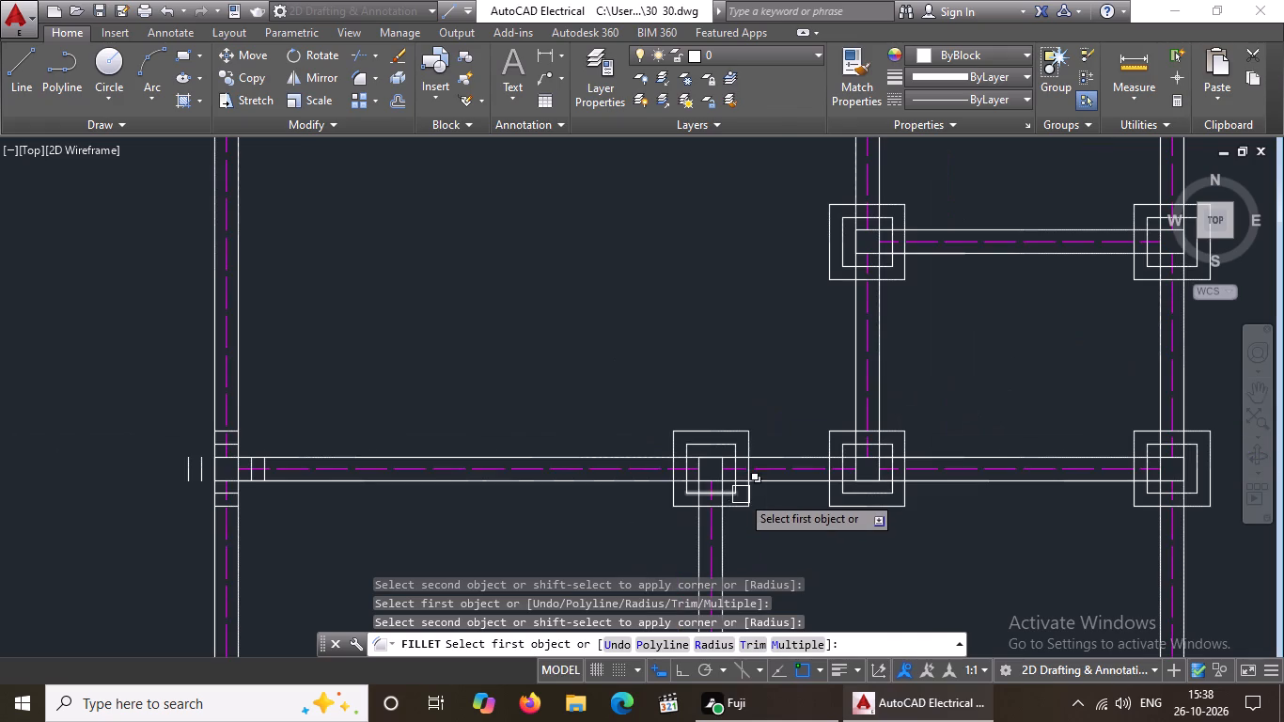
scroll(627, 416, "down", 2)
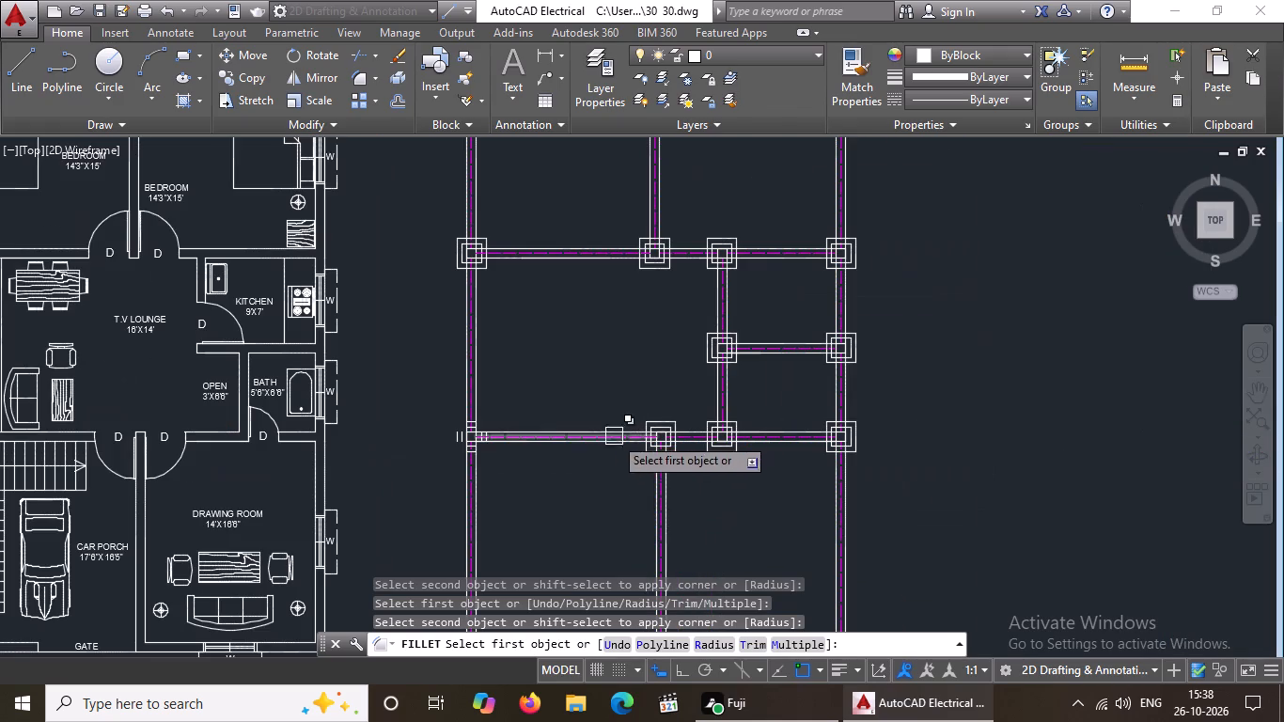
scroll(459, 430, "up", 3)
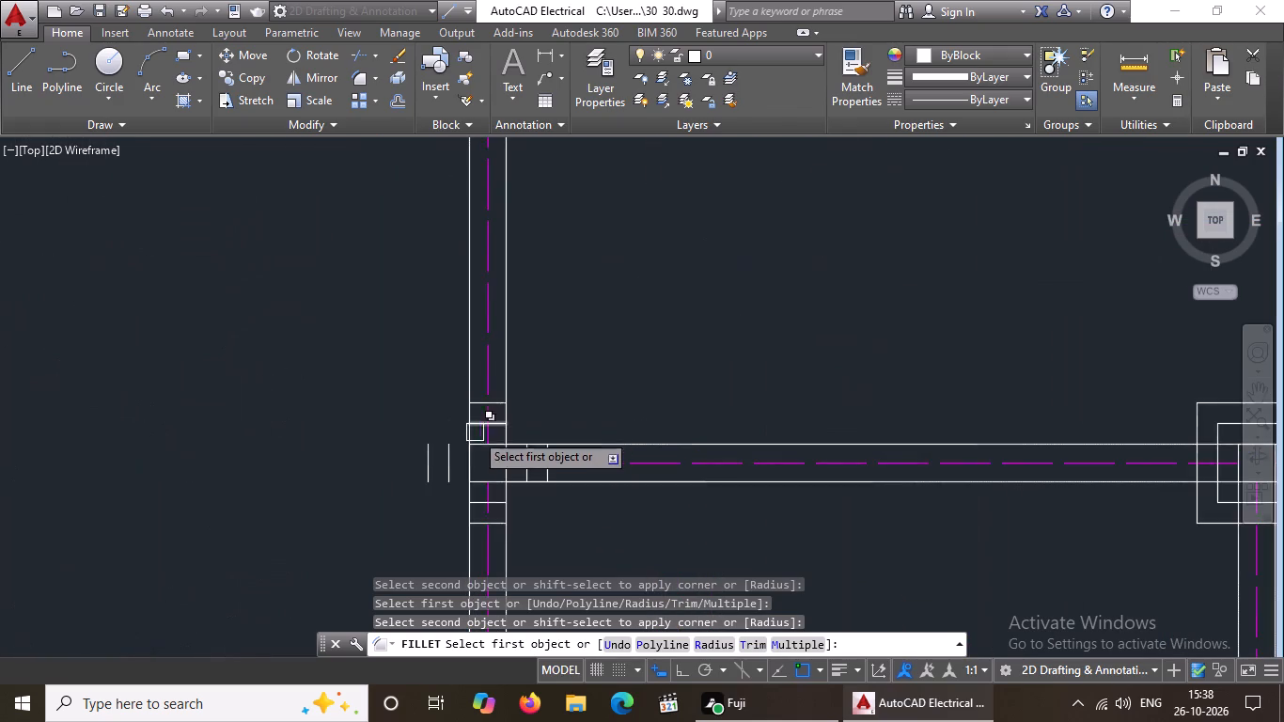
scroll(462, 433, "up", 2)
left_click(423, 486)
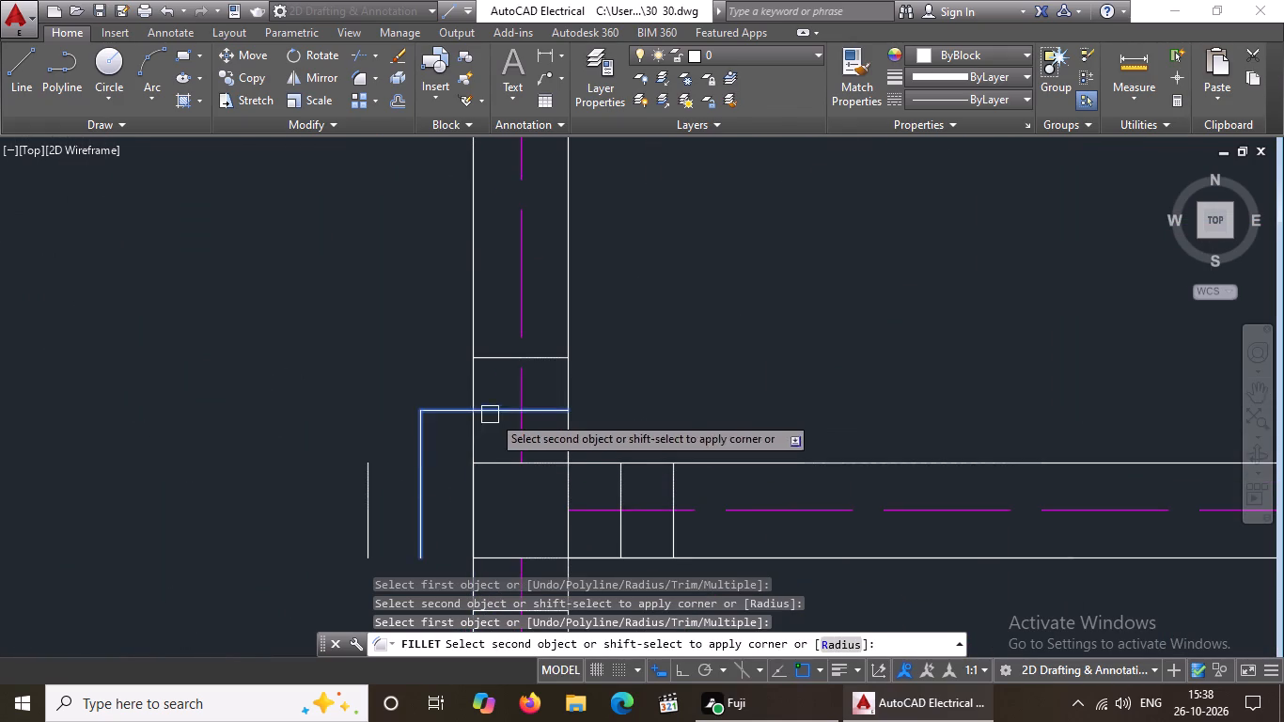
left_click(493, 412)
left_click_drag(364, 479, 384, 468)
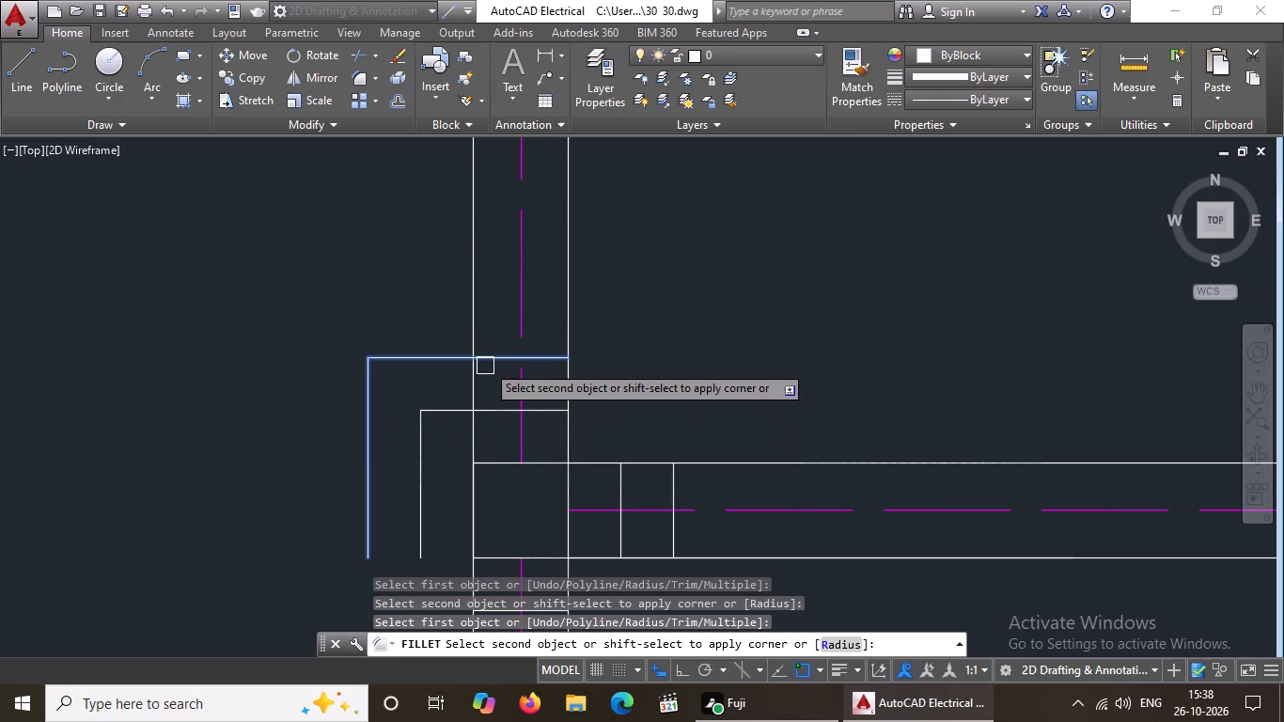
left_click(490, 358)
left_click(624, 494)
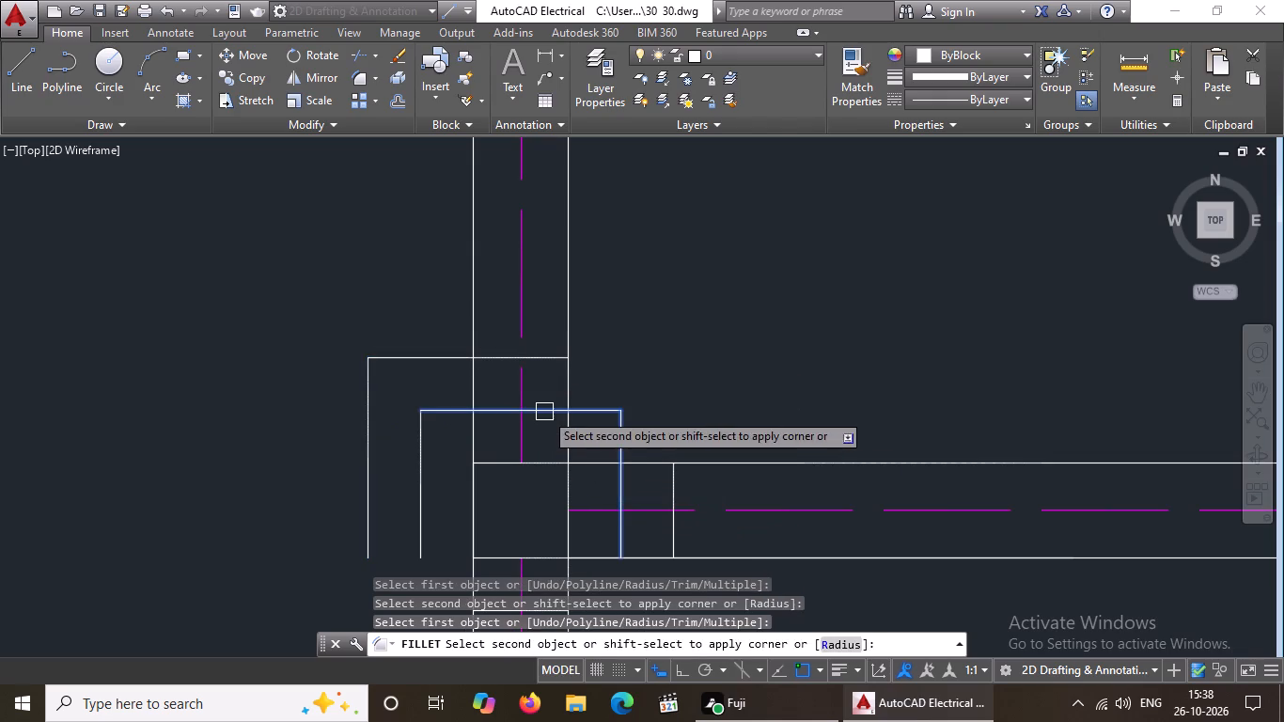
left_click(544, 411)
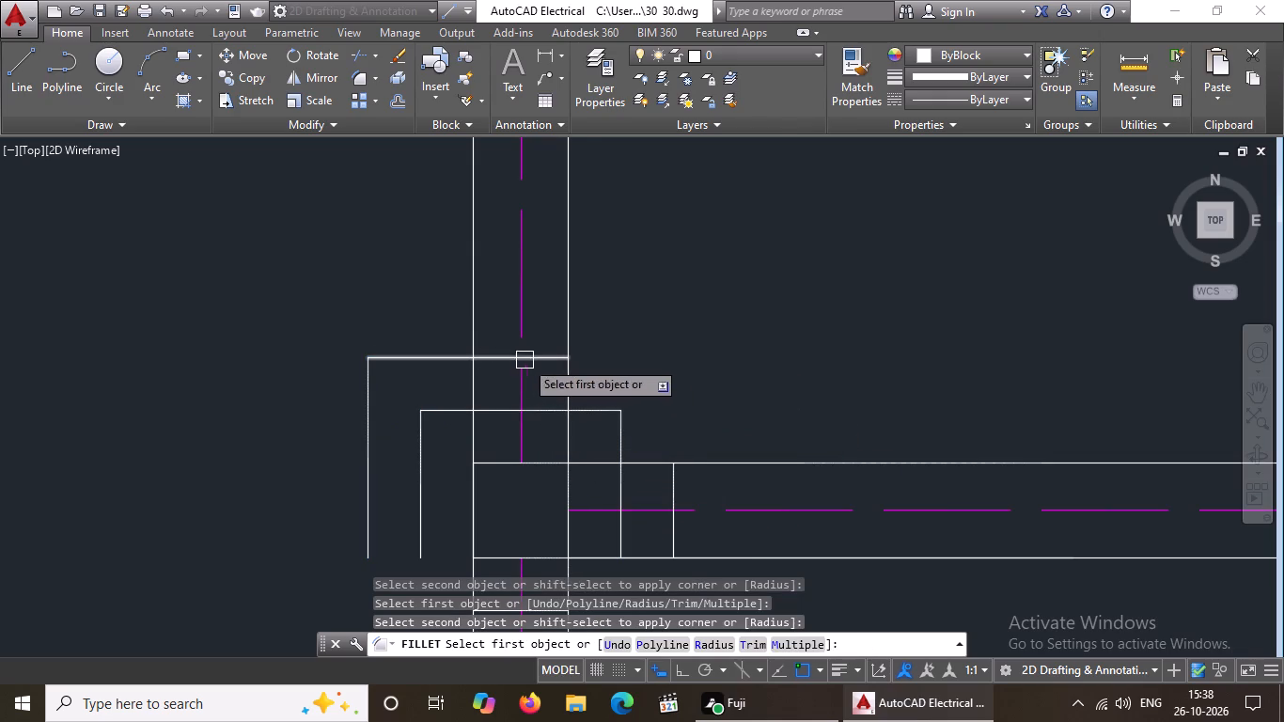
left_click(543, 354)
left_click(674, 479)
Close the southern corners of both offset rings at the west exterior wall's junction with the T.V. lounge's south wall with radius 0 fillets.
scroll(671, 377, "down", 4)
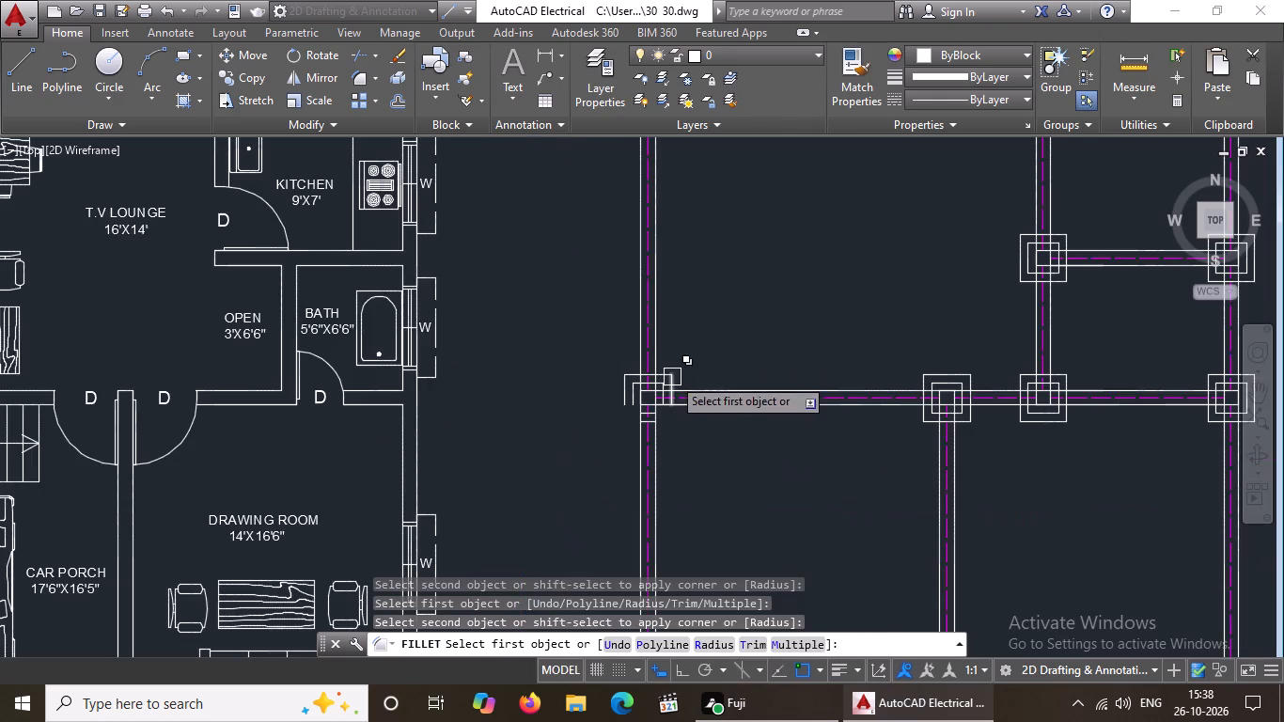
scroll(667, 395, "up", 3)
left_click(524, 404)
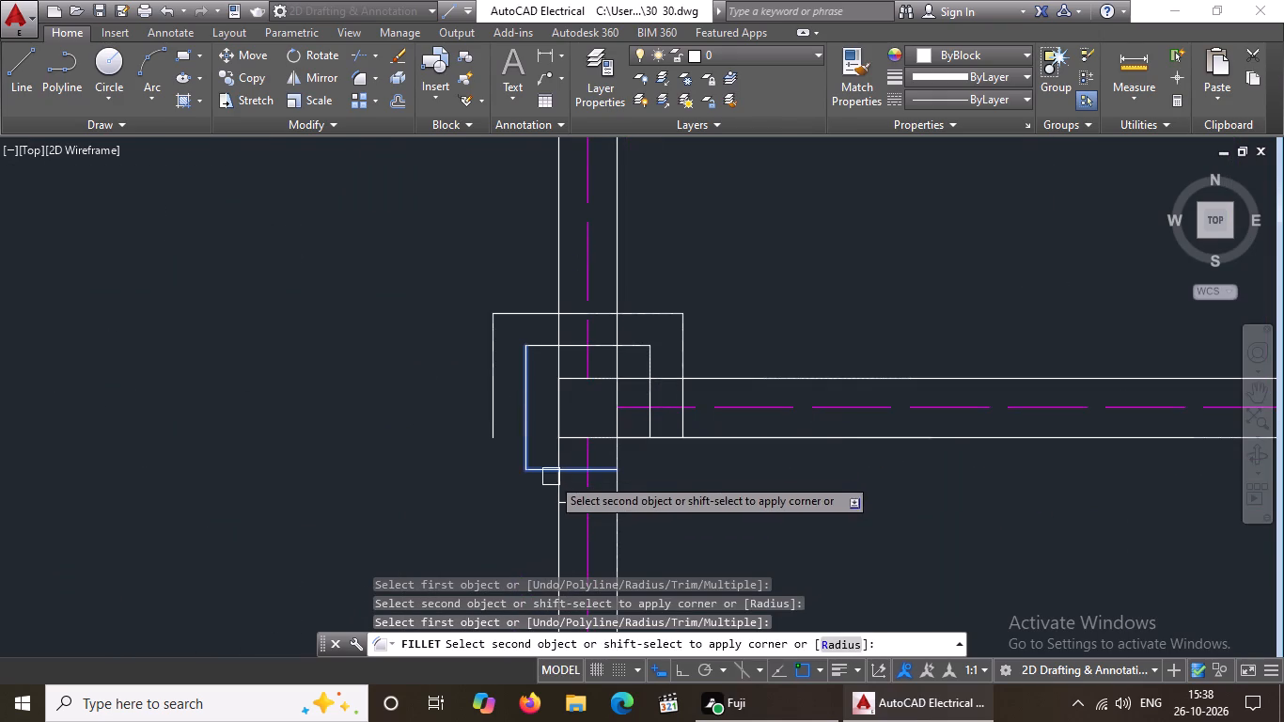
left_click(577, 467)
left_click(491, 425)
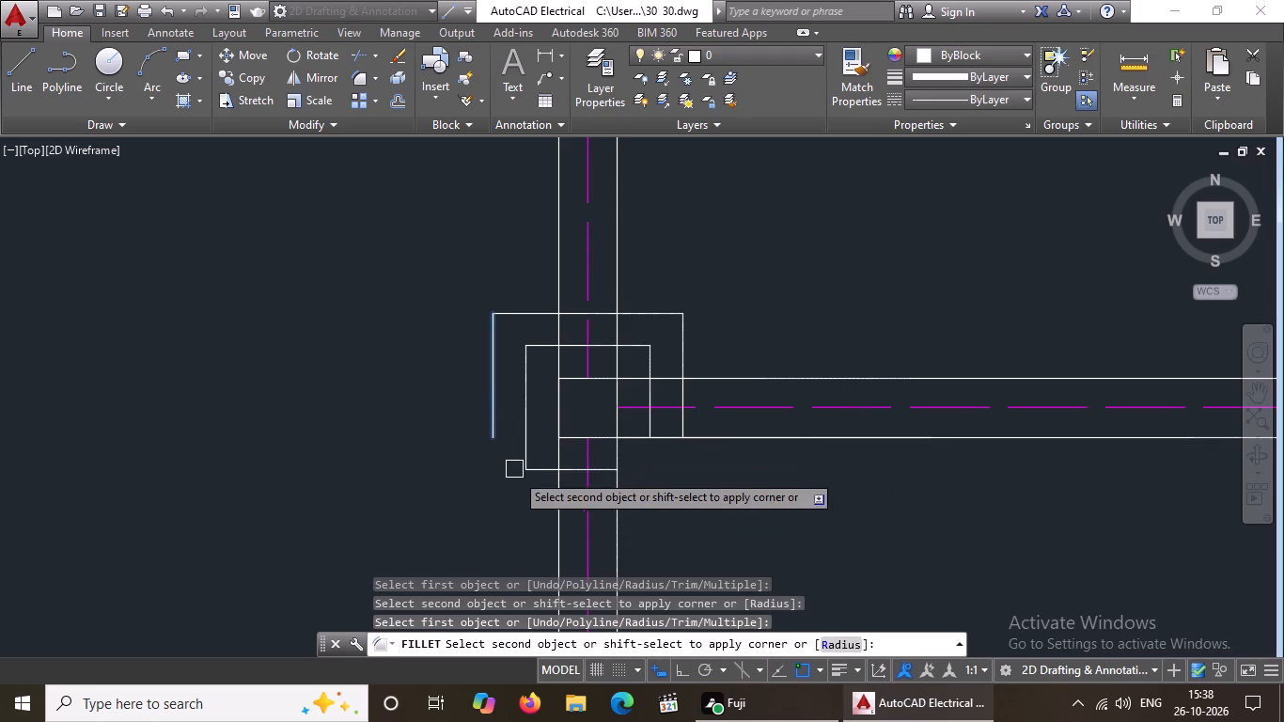
left_click(572, 503)
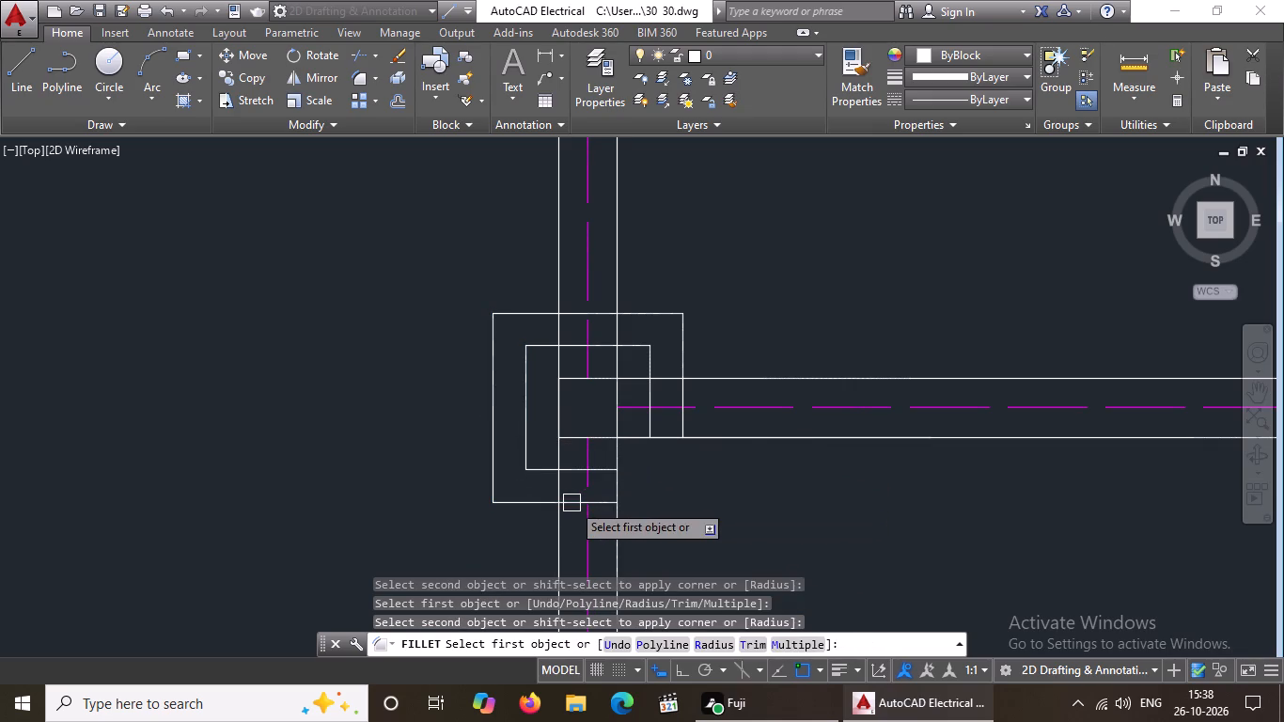
left_click(602, 473)
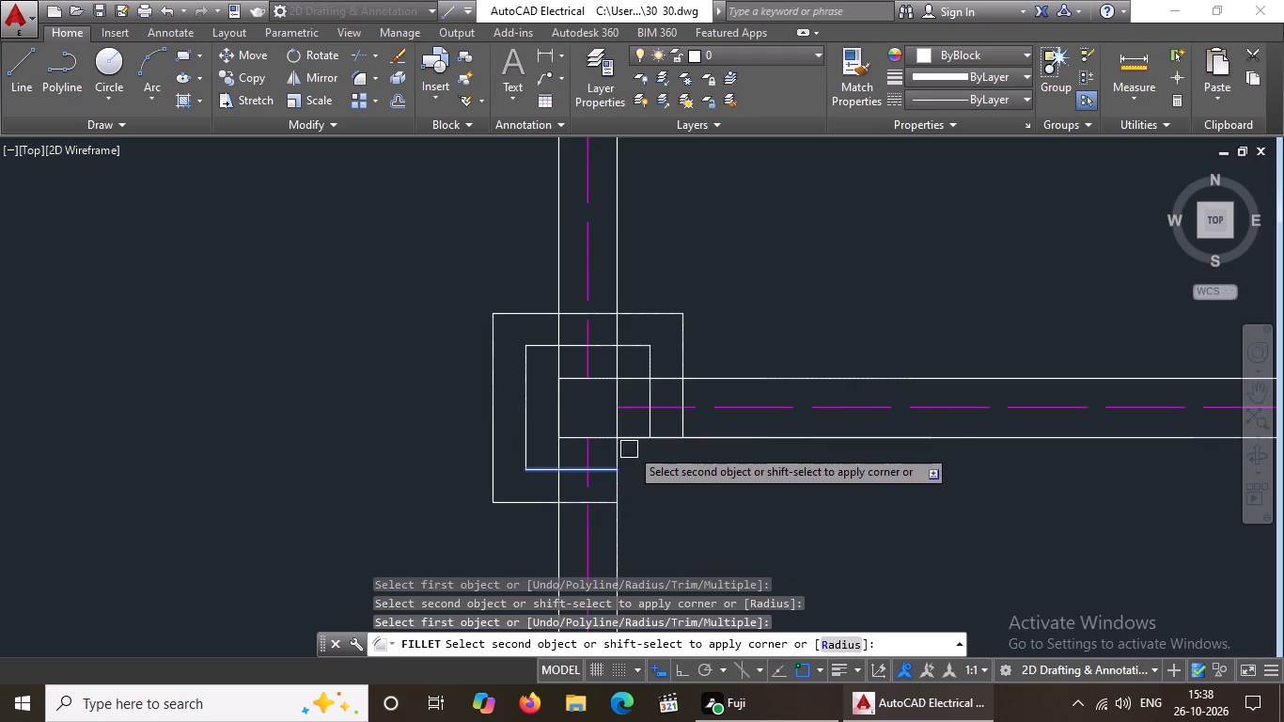
left_click(648, 423)
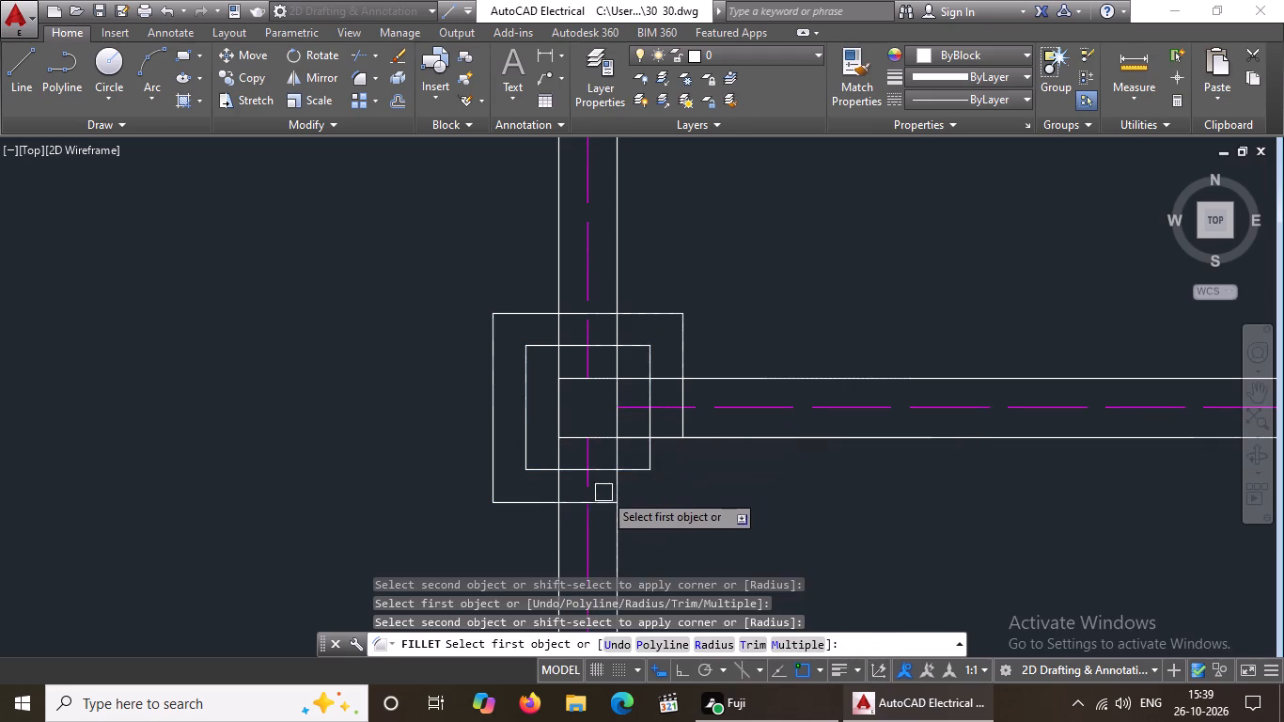
left_click(600, 503)
left_click(681, 426)
Fillet the northern corners of both offset rings at the car porch's southwest exterior corner, at radius 0.
scroll(670, 423, "down", 4)
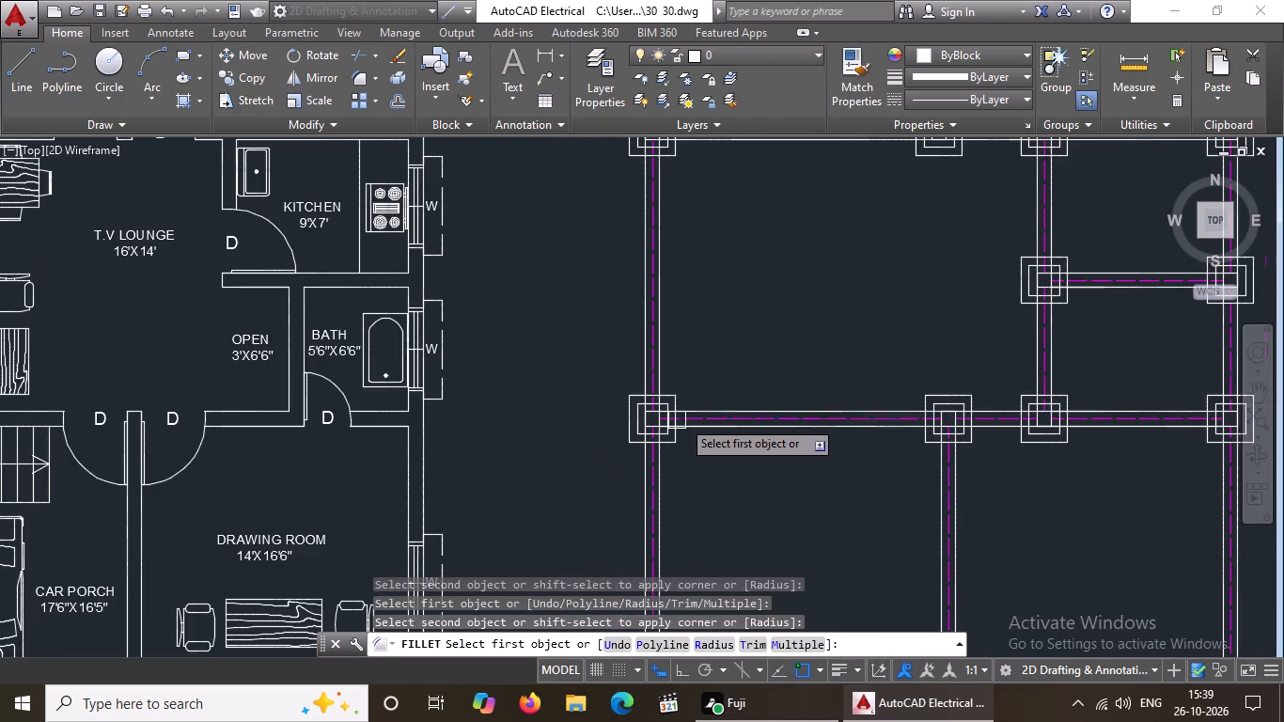
scroll(695, 416, "down", 4)
scroll(695, 457, "up", 3)
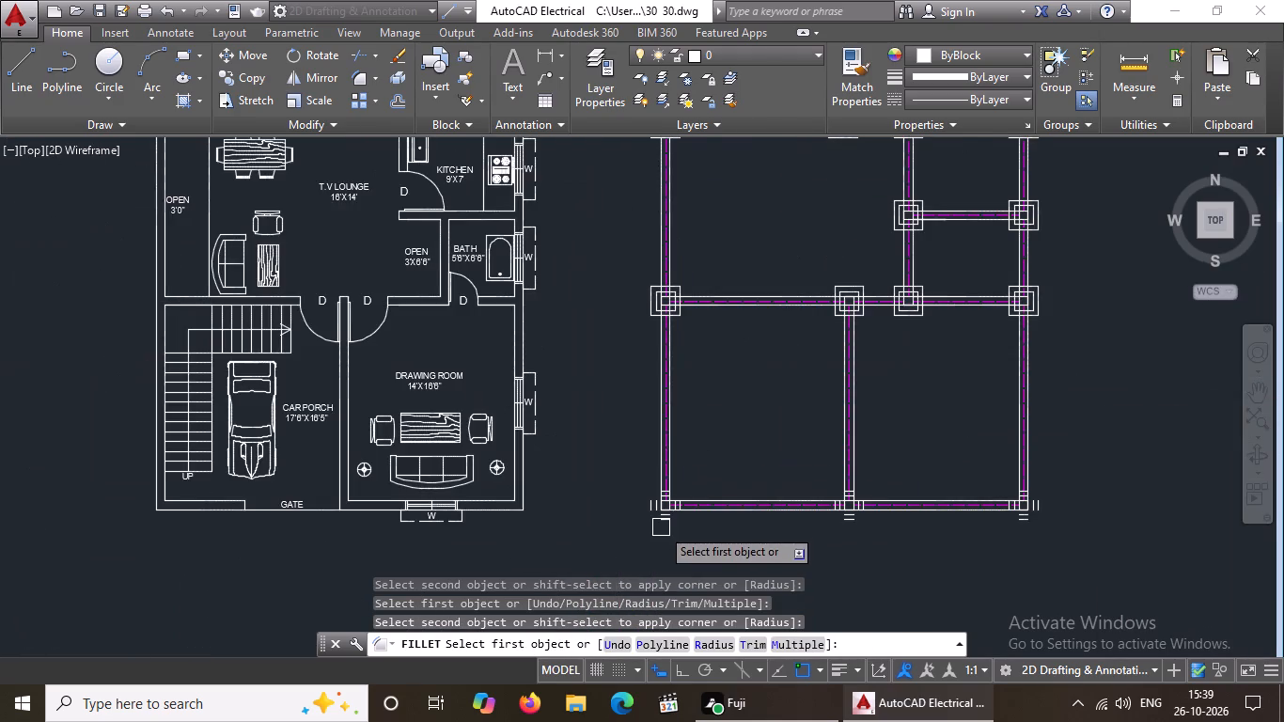
scroll(661, 527, "up", 4)
left_click(605, 446)
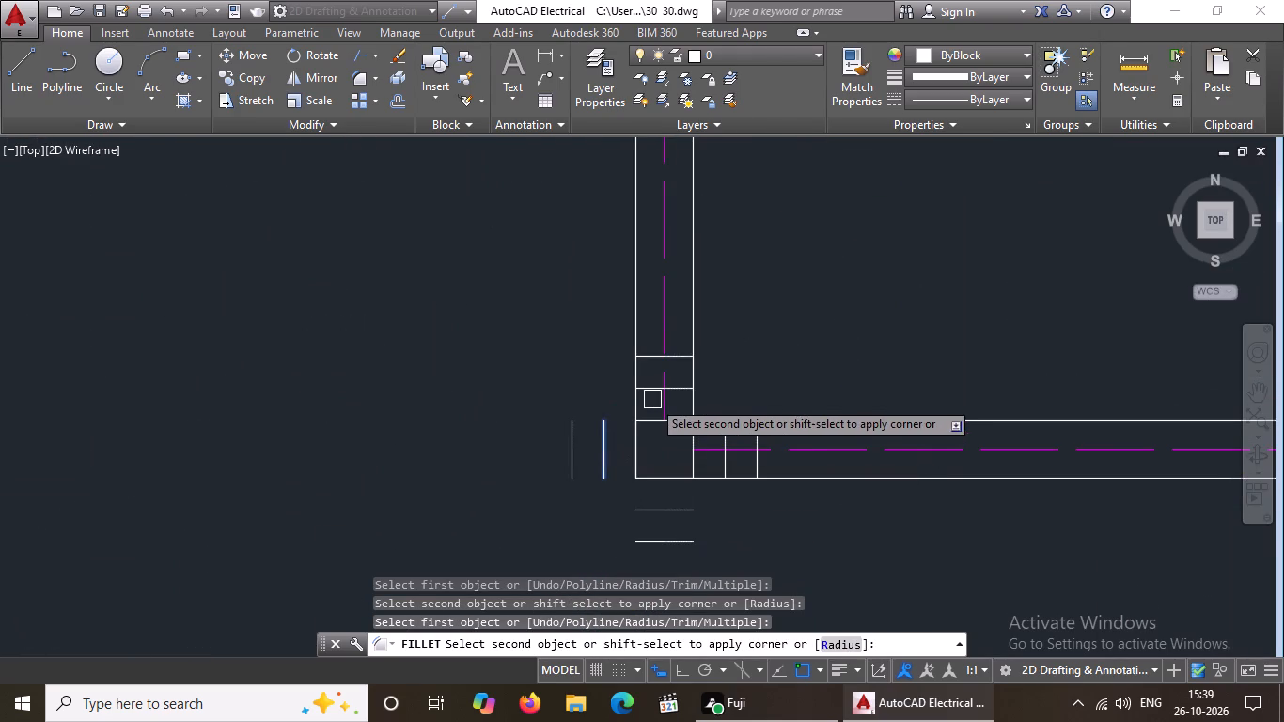
left_click(652, 392)
left_click(566, 431)
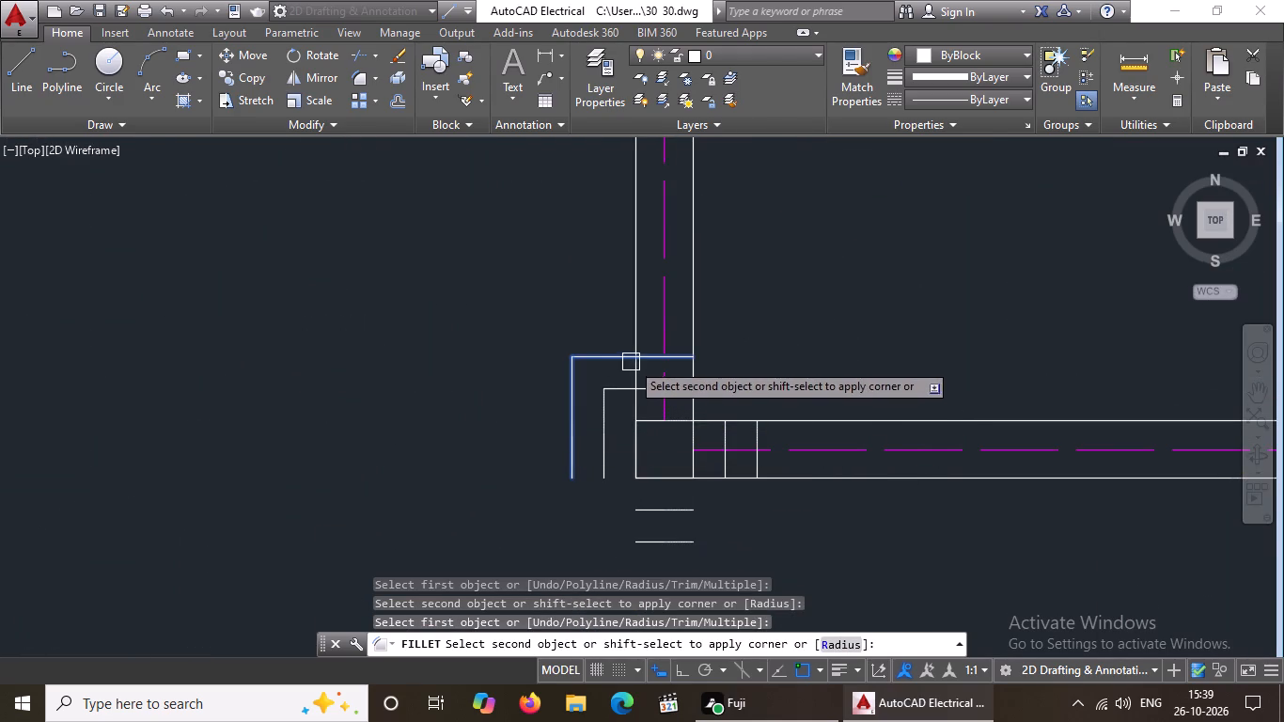
left_click(639, 354)
left_click(728, 435)
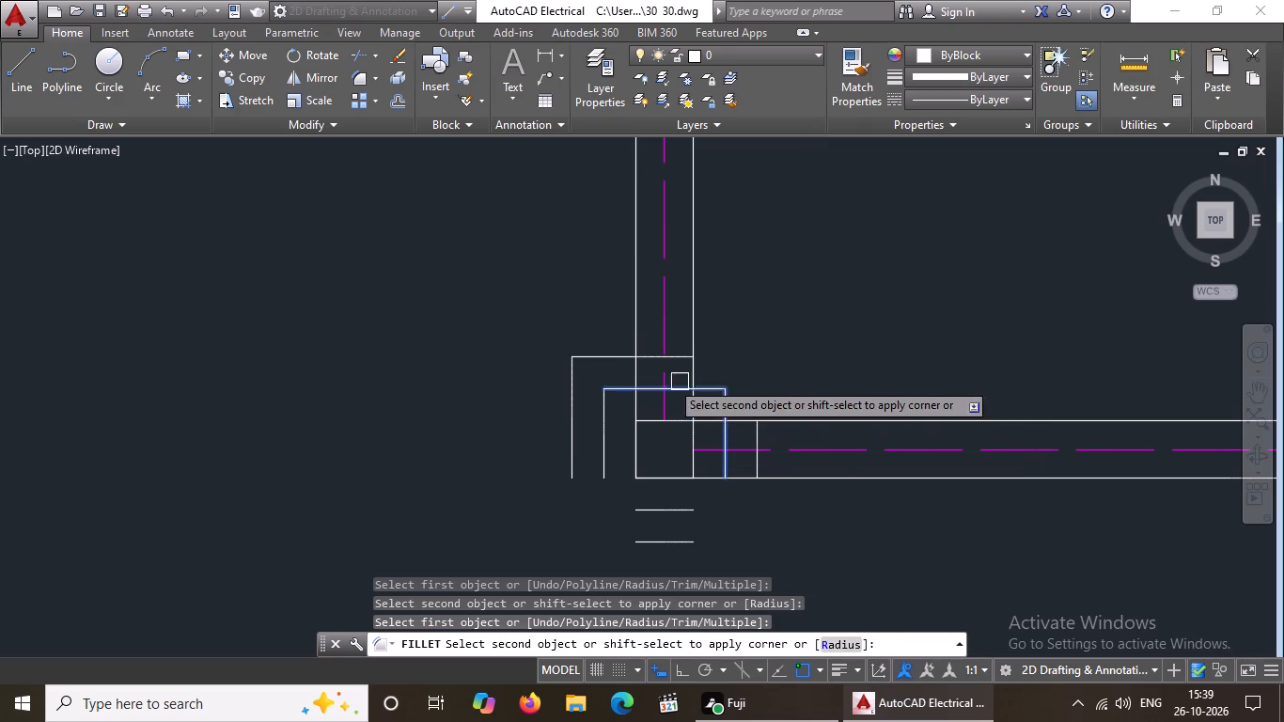
left_click(687, 392)
left_click(671, 357)
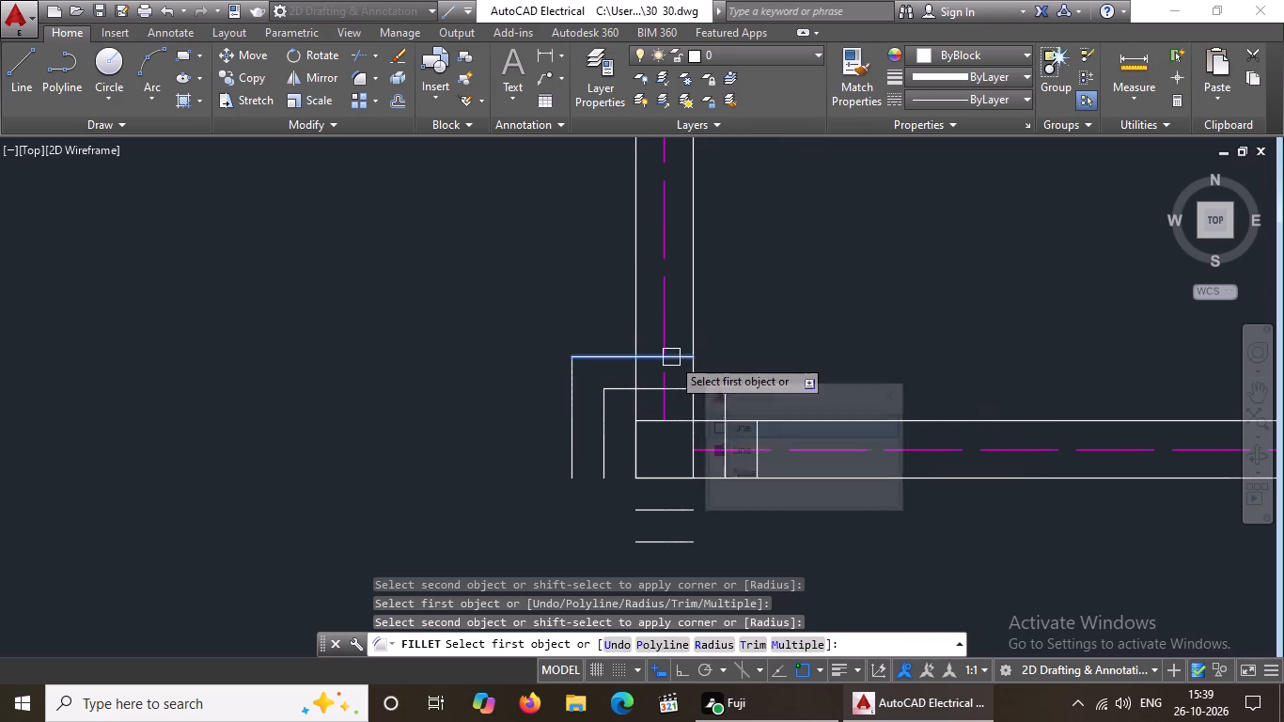
left_click(750, 428)
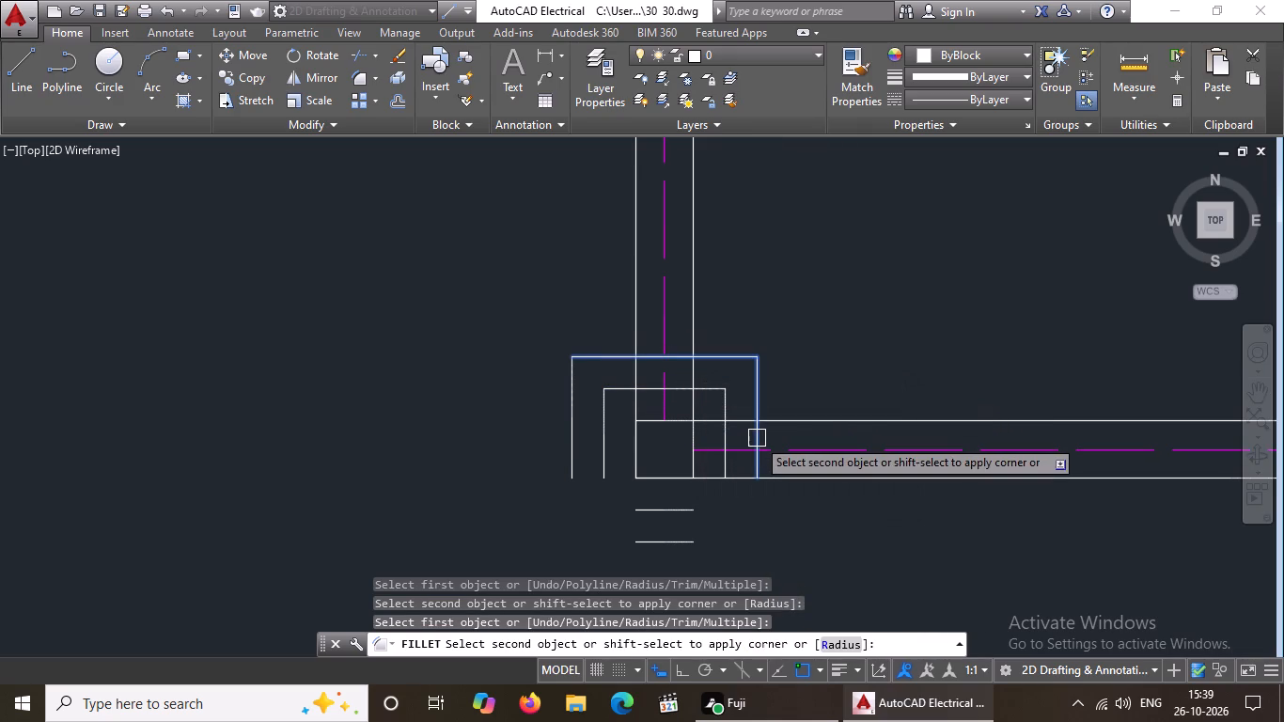
left_click(759, 436)
Close the southern corners of both offset rings at the southwest exterior corner with radius 0 fillets.
left_click(597, 457)
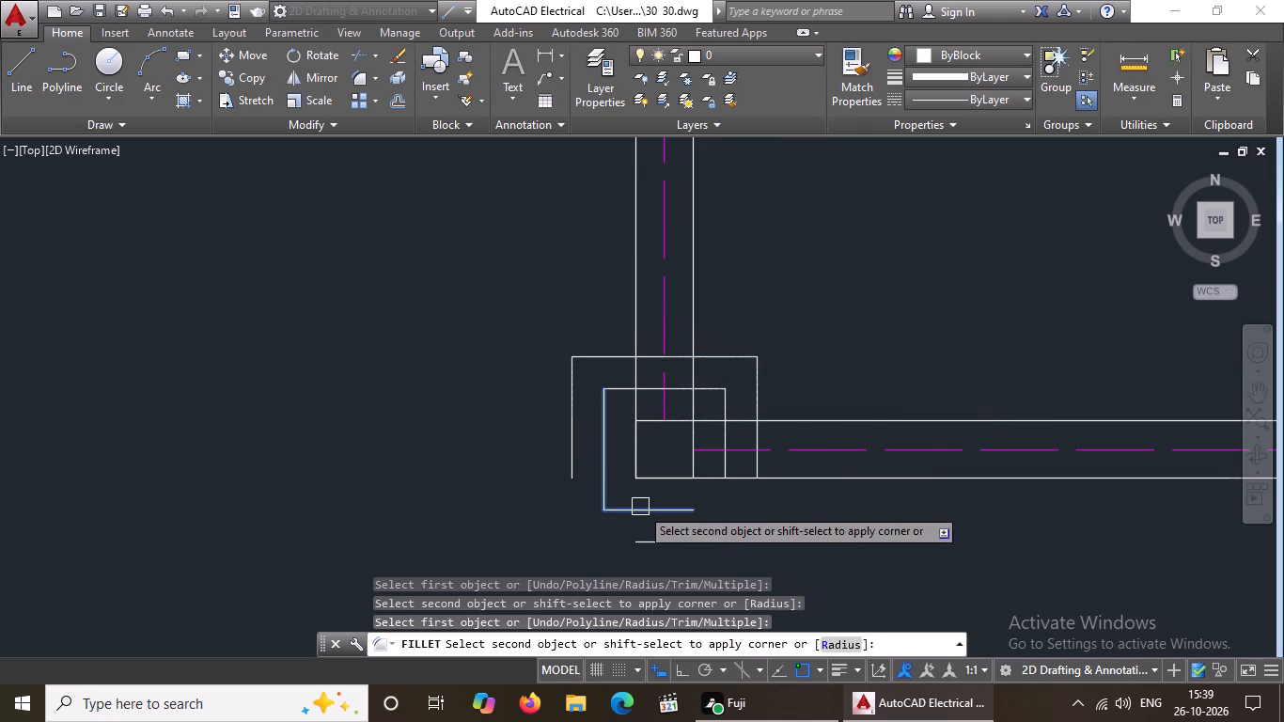
left_click(643, 509)
left_click(672, 508)
left_click(727, 462)
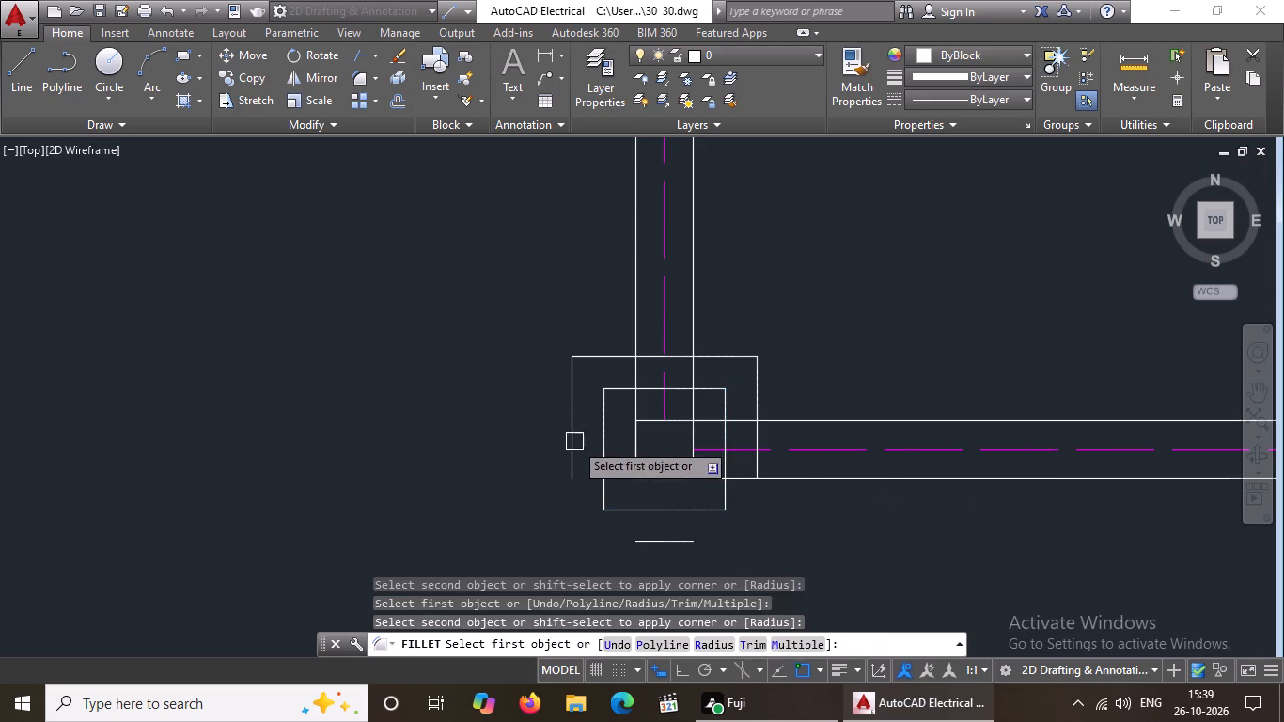
left_click(571, 444)
left_click(667, 546)
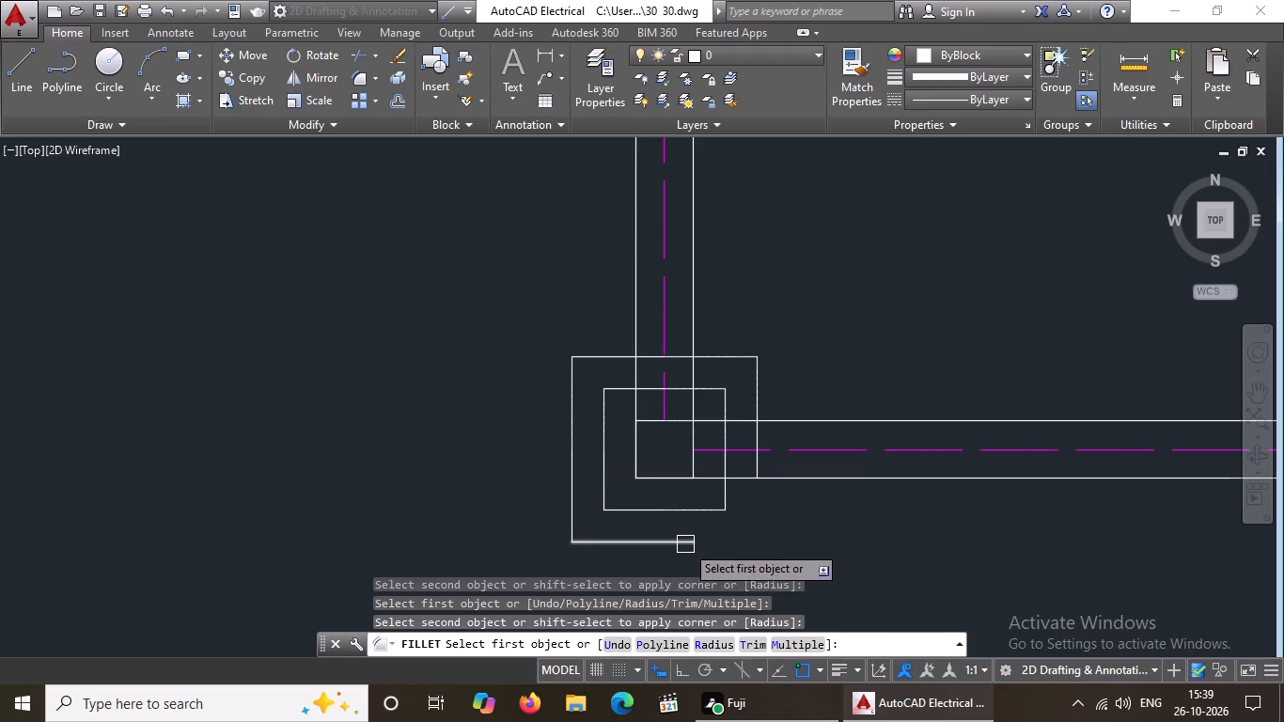
left_click(685, 544)
left_click(757, 465)
Fillet the northern corners of both offset rings where the car porch–drawing room wall meets the south exterior wall, at radius 0.
scroll(674, 525, "down", 5)
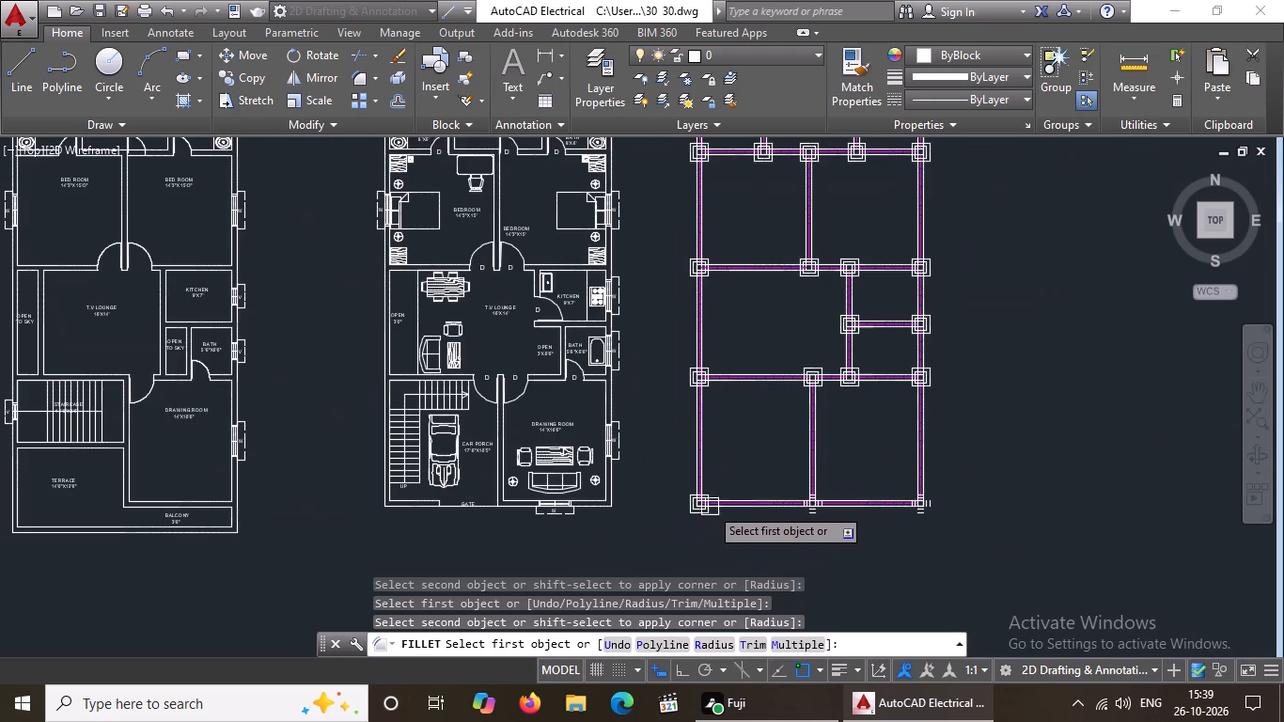
scroll(804, 505, "up", 6)
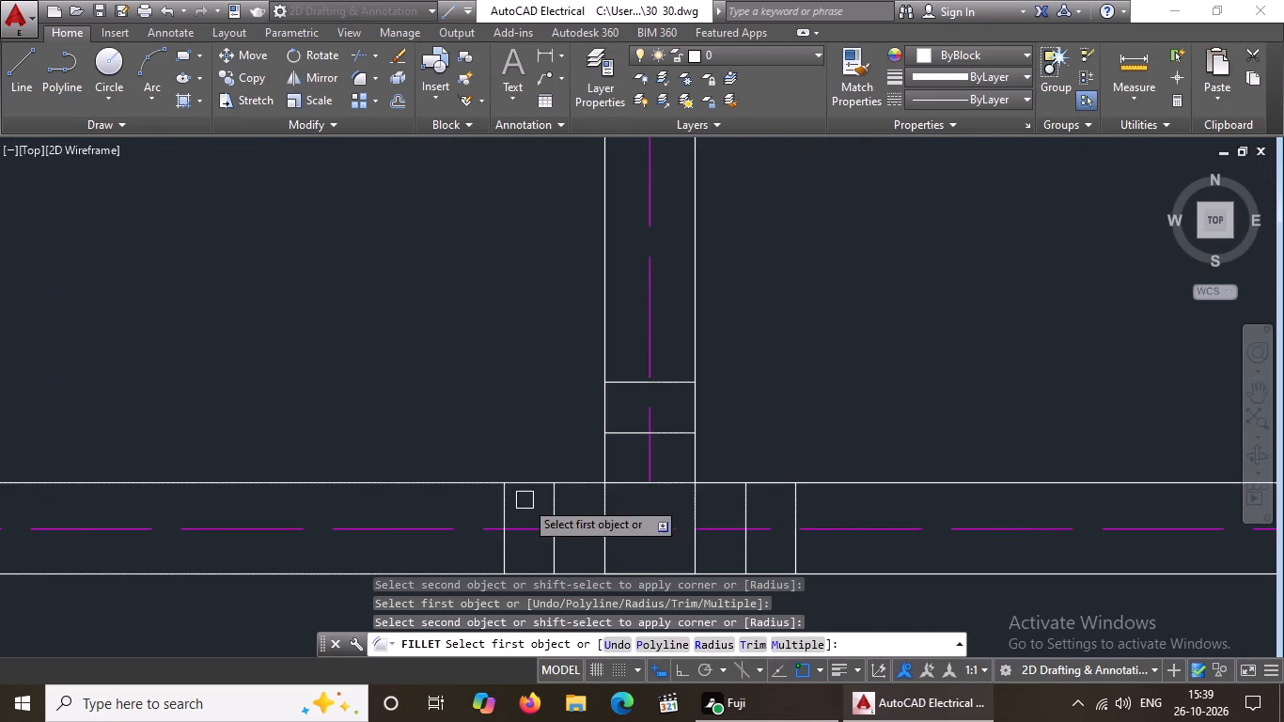
left_click(553, 510)
left_click(619, 432)
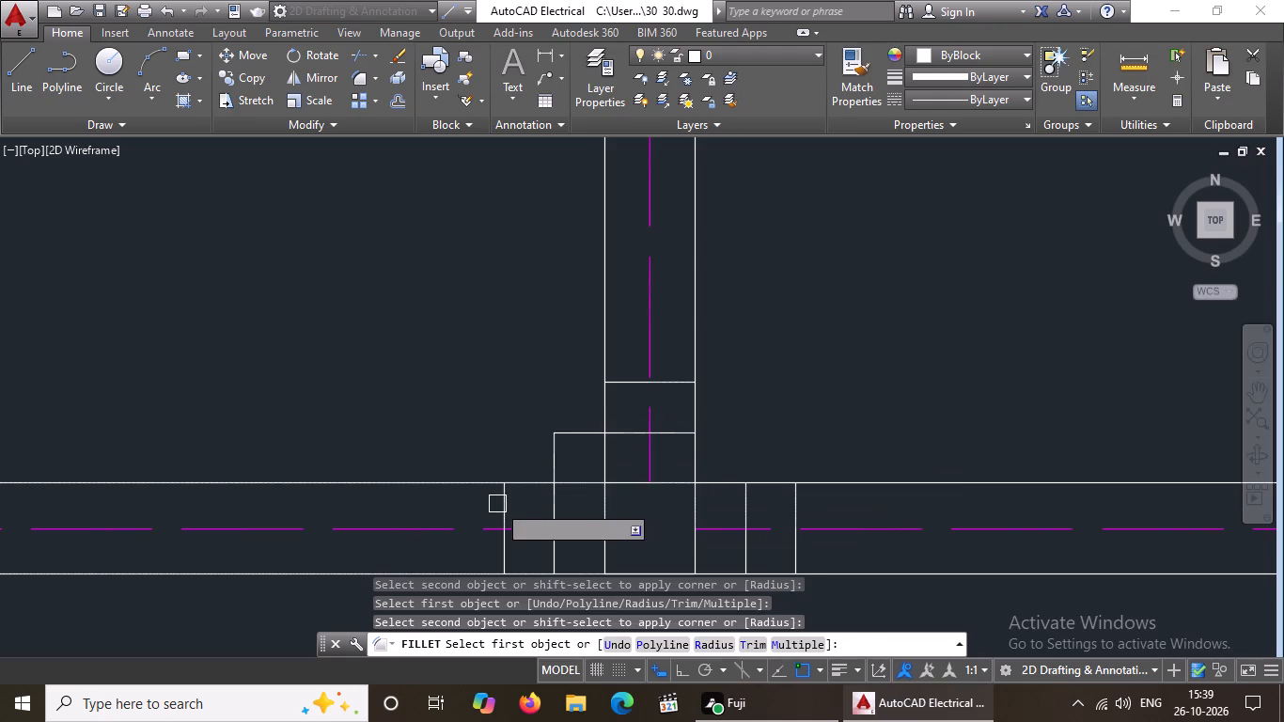
left_click_drag(496, 506, 523, 494)
left_click(619, 381)
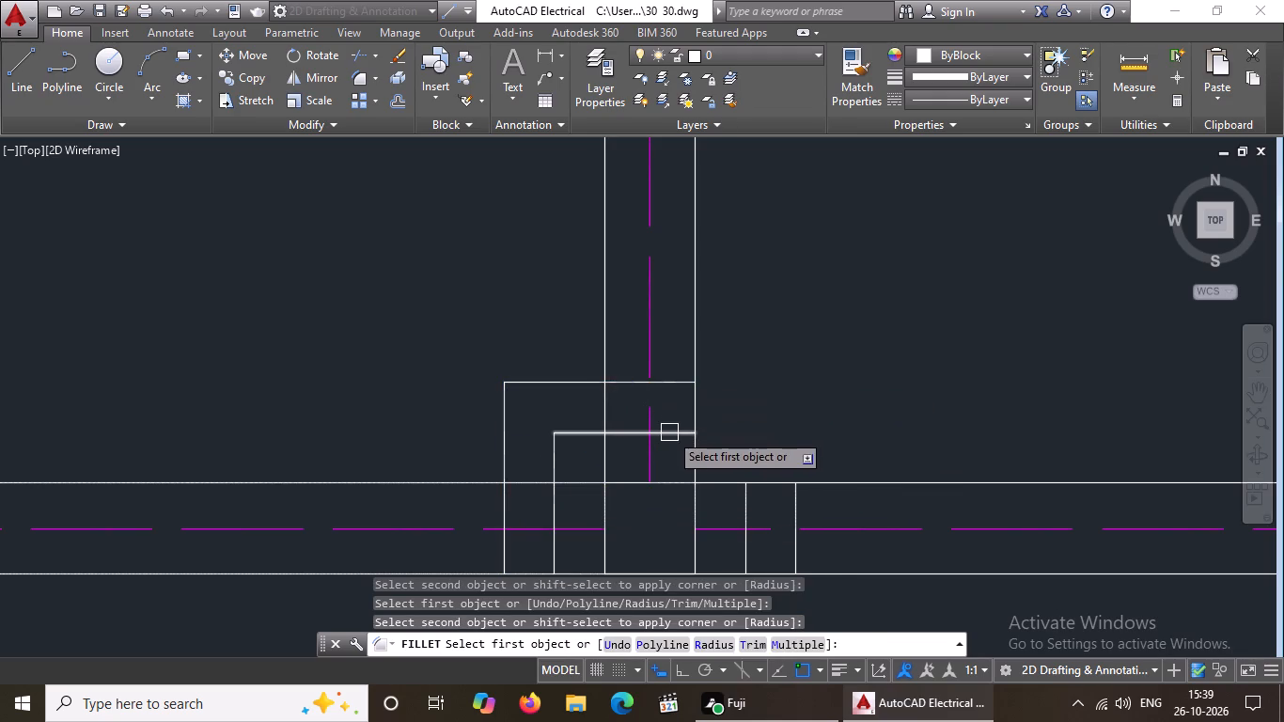
left_click(670, 432)
left_click(744, 511)
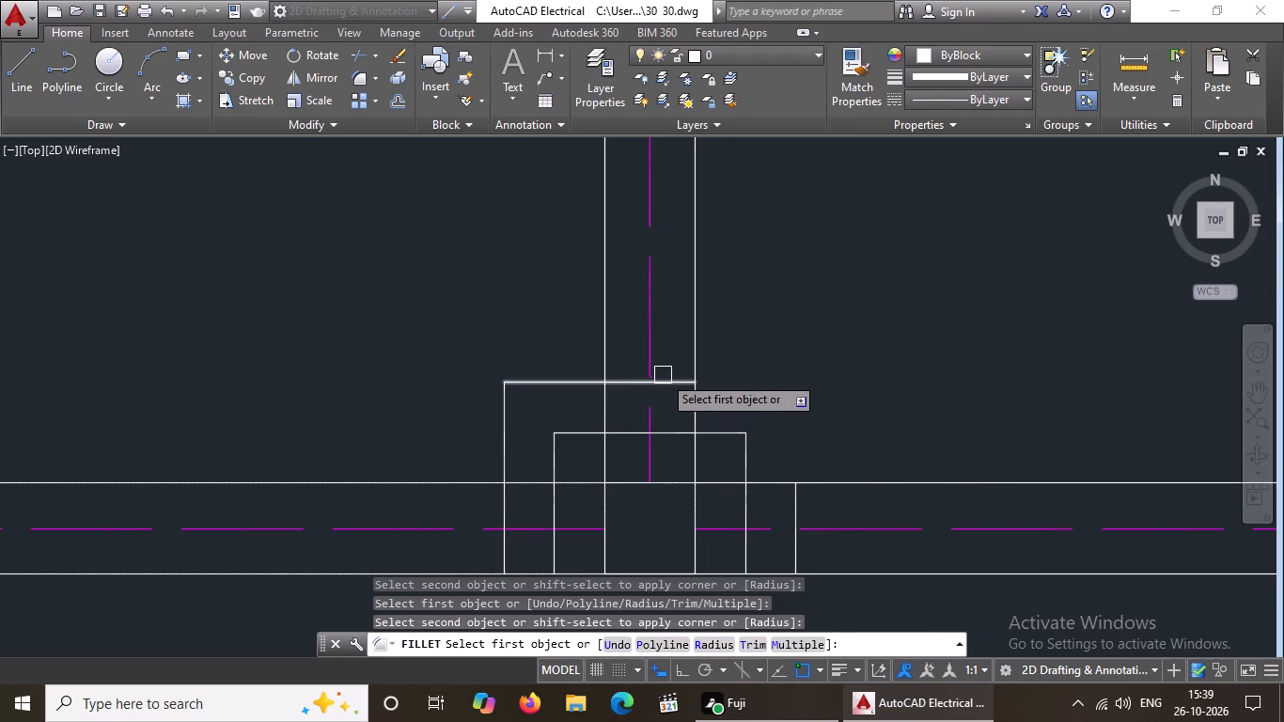
left_click(663, 375)
left_click(800, 503)
Close the southern corners of both offset rings at the car porch–drawing room wall's southern junction with radius 0 fillets.
scroll(811, 394, "down", 3)
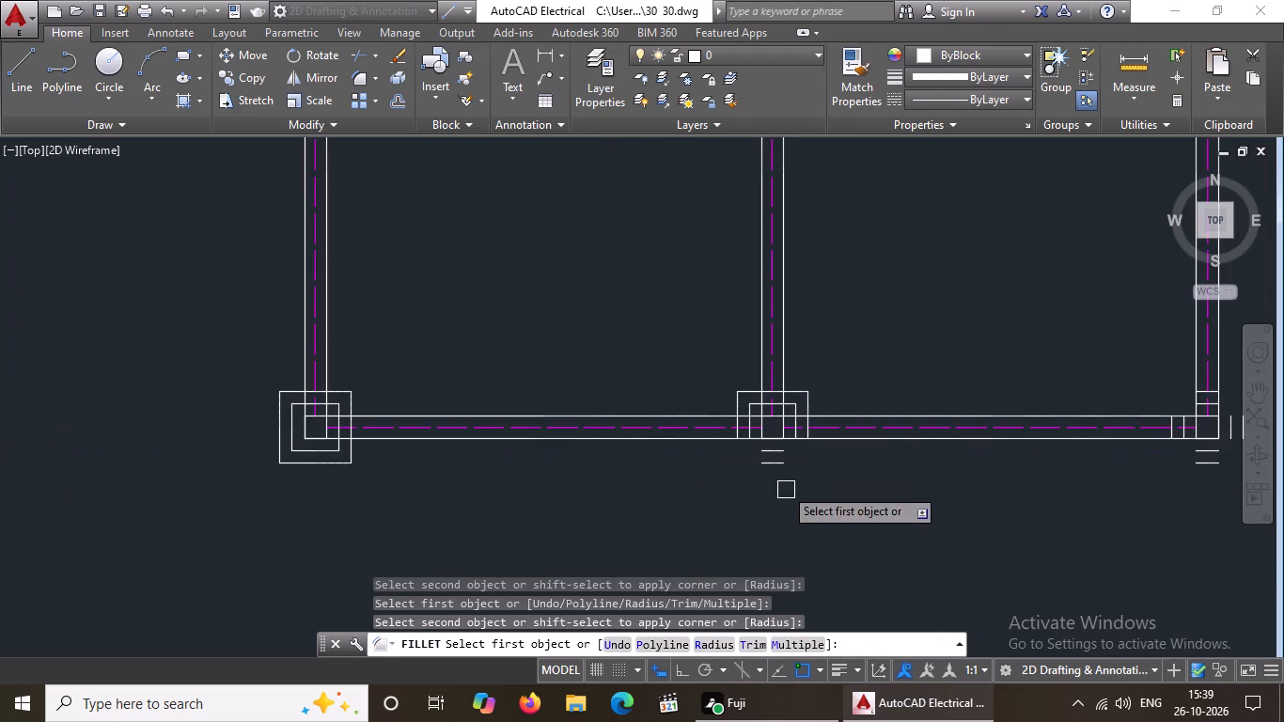
scroll(768, 431, "up", 3)
left_click(681, 439)
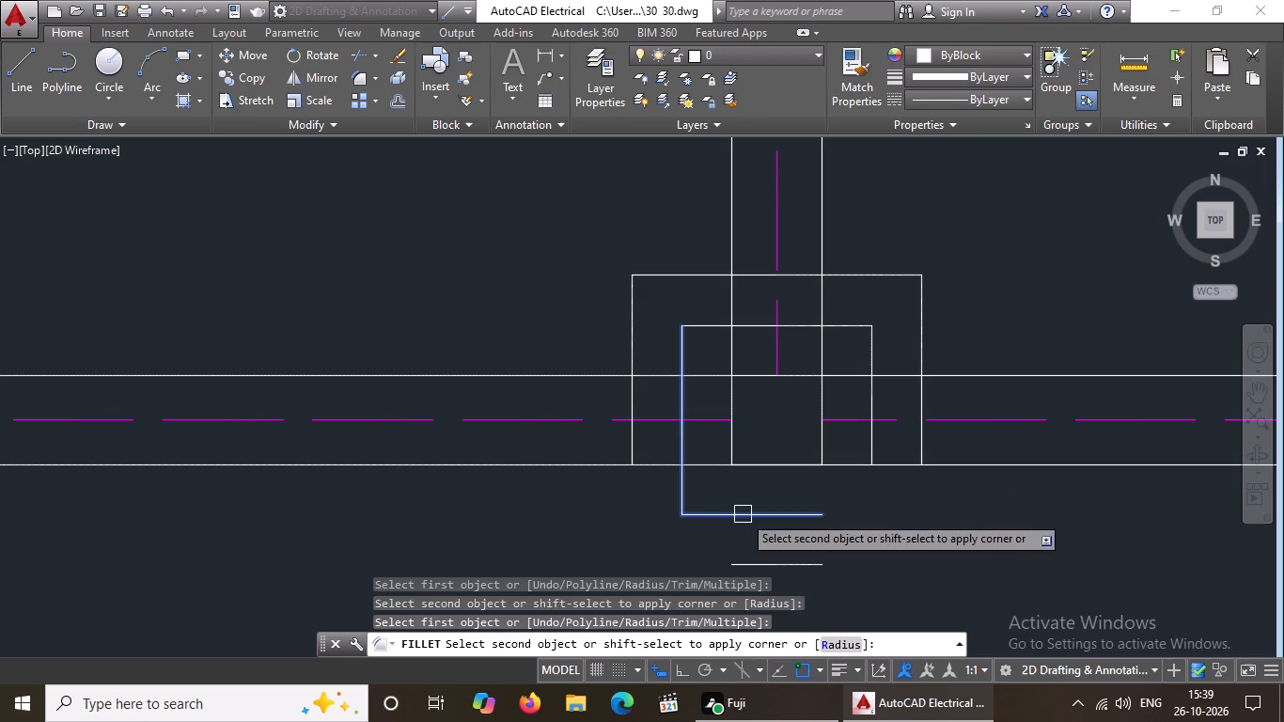
left_click(744, 514)
left_click(627, 436)
left_click(780, 564)
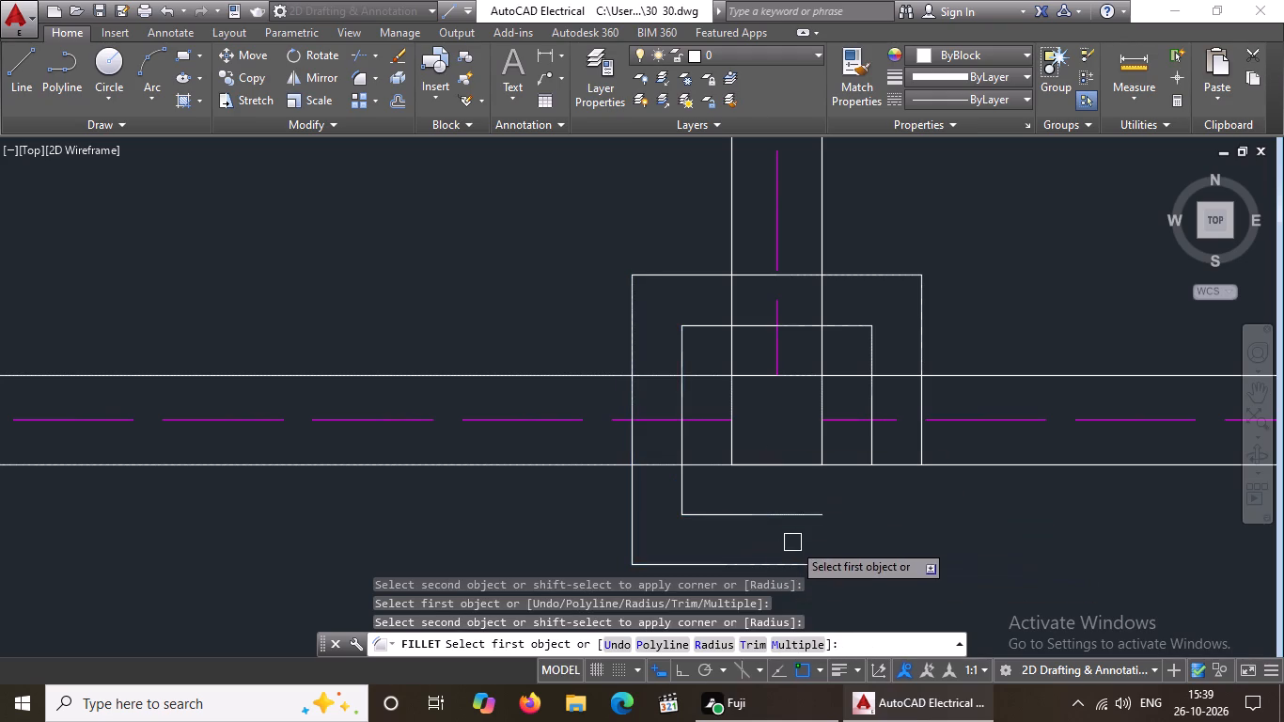
left_click(793, 518)
left_click(872, 447)
left_click_drag(803, 561, 813, 558)
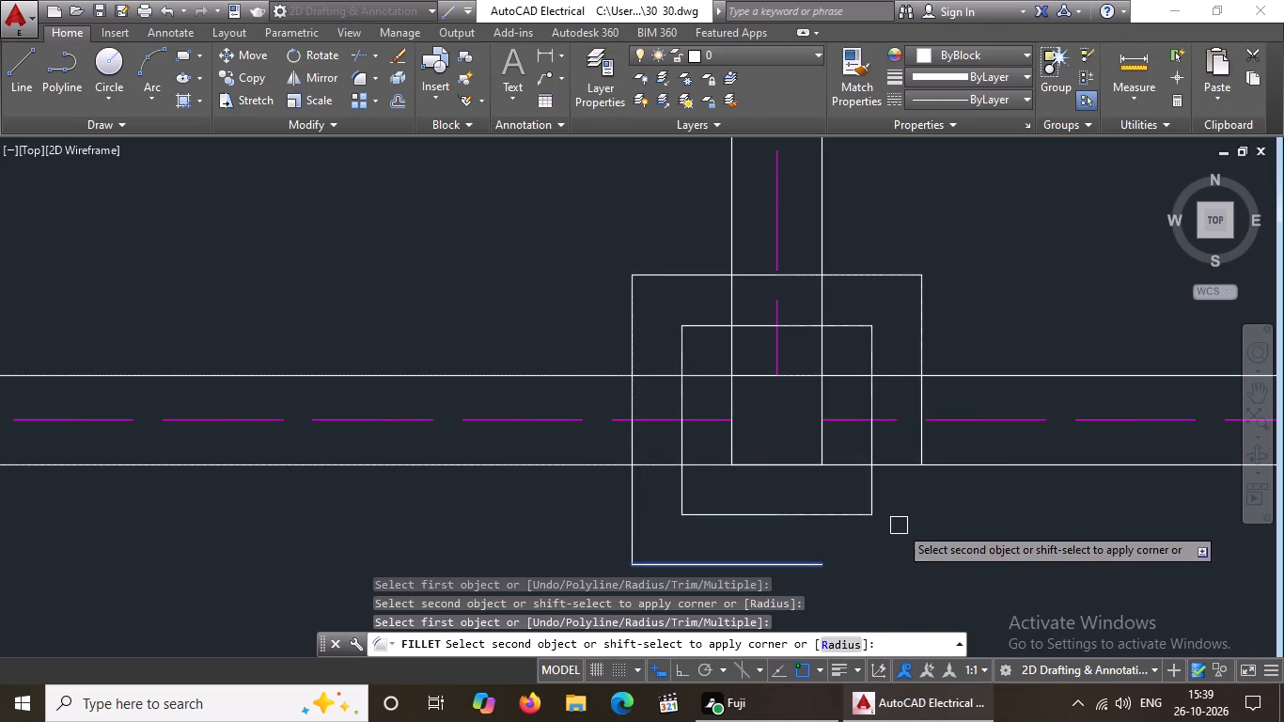
left_click(916, 447)
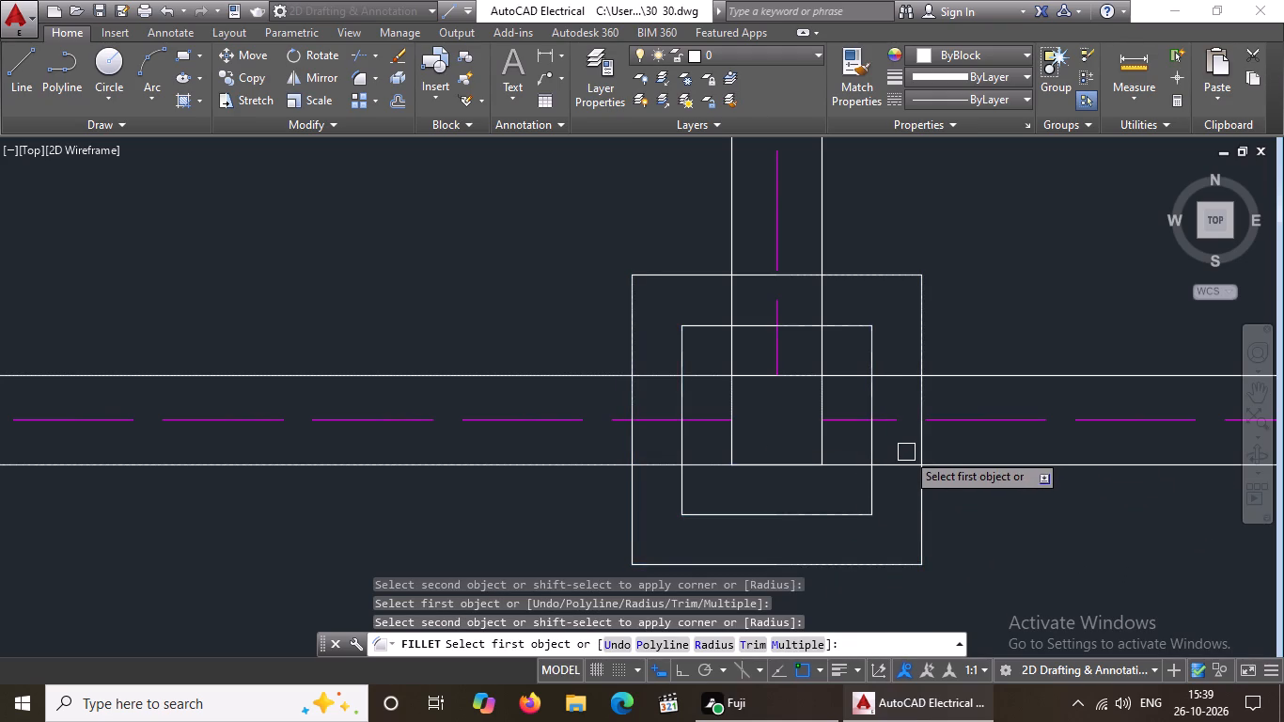
Fillet the northern corners of both offset rings at the drawing room's southeast exterior corner, at radius 0.
scroll(906, 451, "down", 5)
scroll(1090, 435, "up", 2)
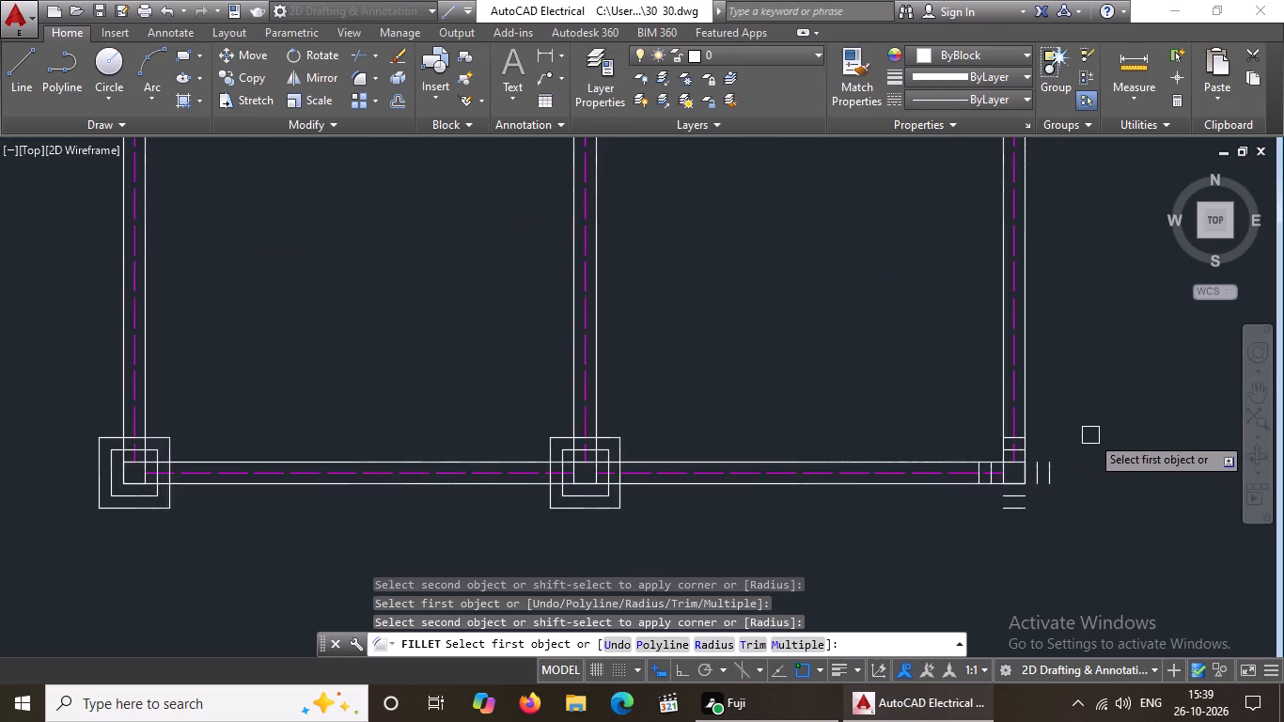
scroll(1057, 446, "up", 2)
scroll(901, 499, "up", 1)
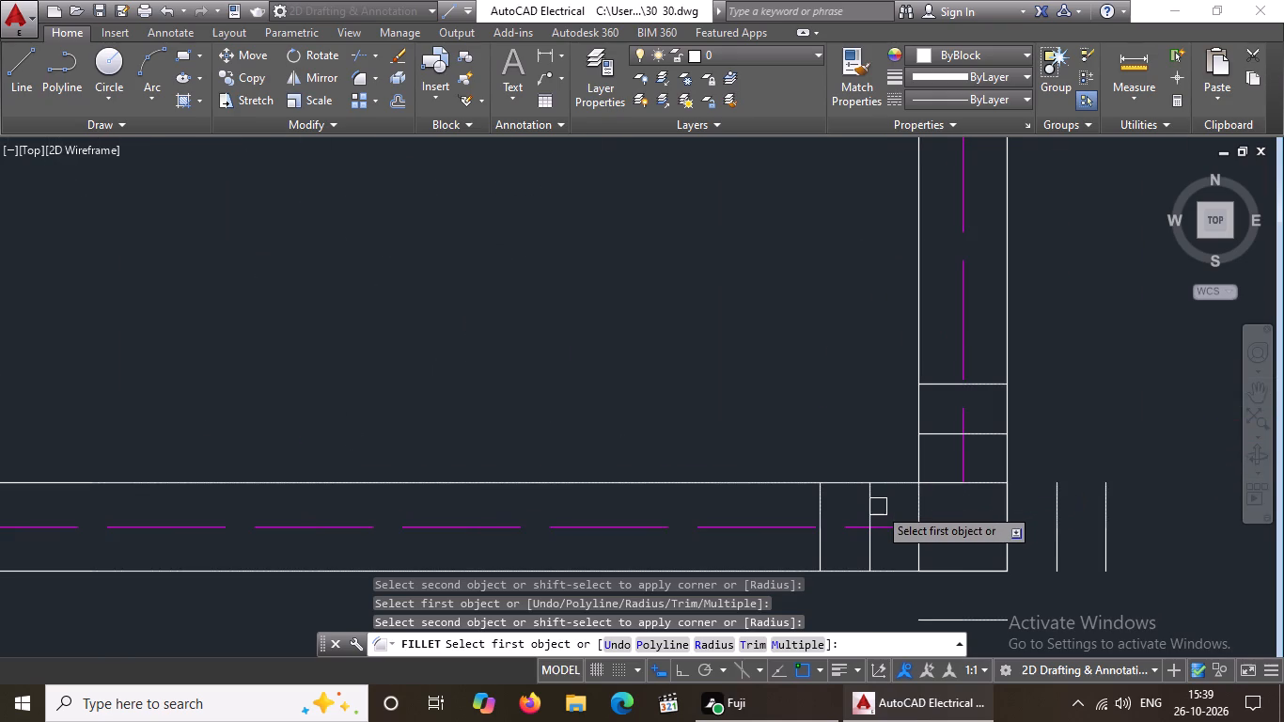
left_click_drag(869, 510, 892, 495)
left_click(942, 435)
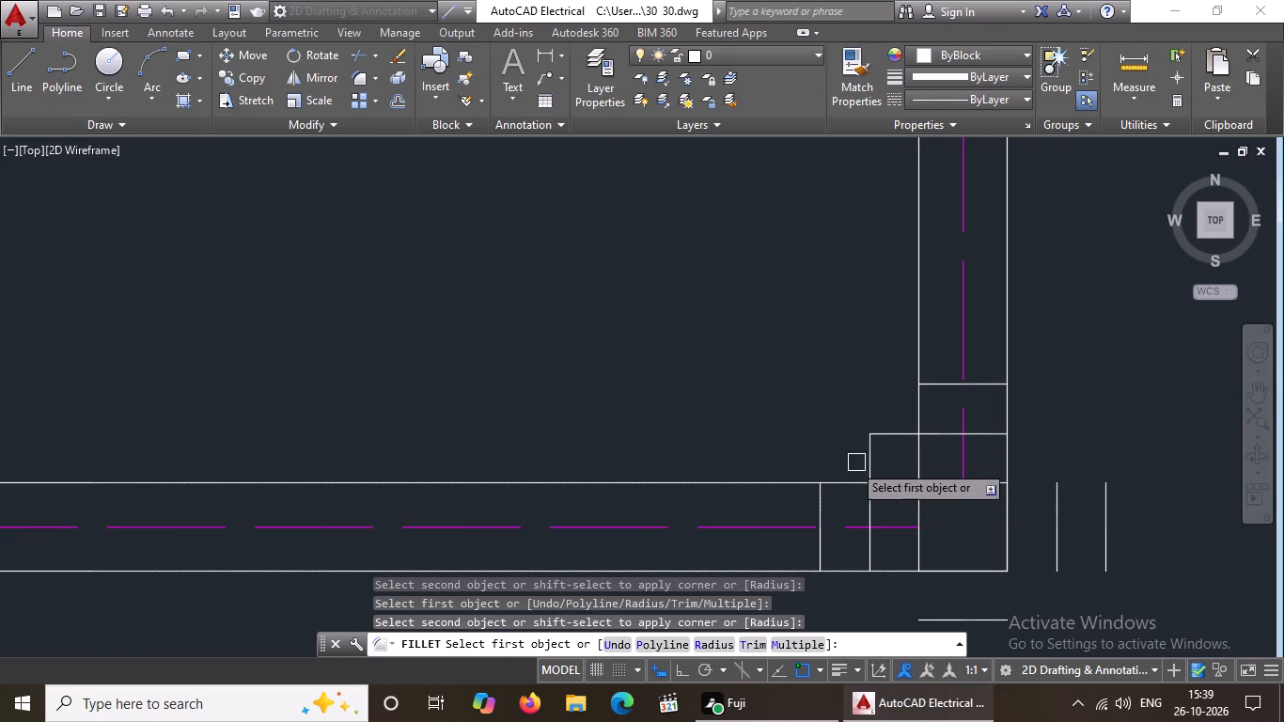
left_click(823, 508)
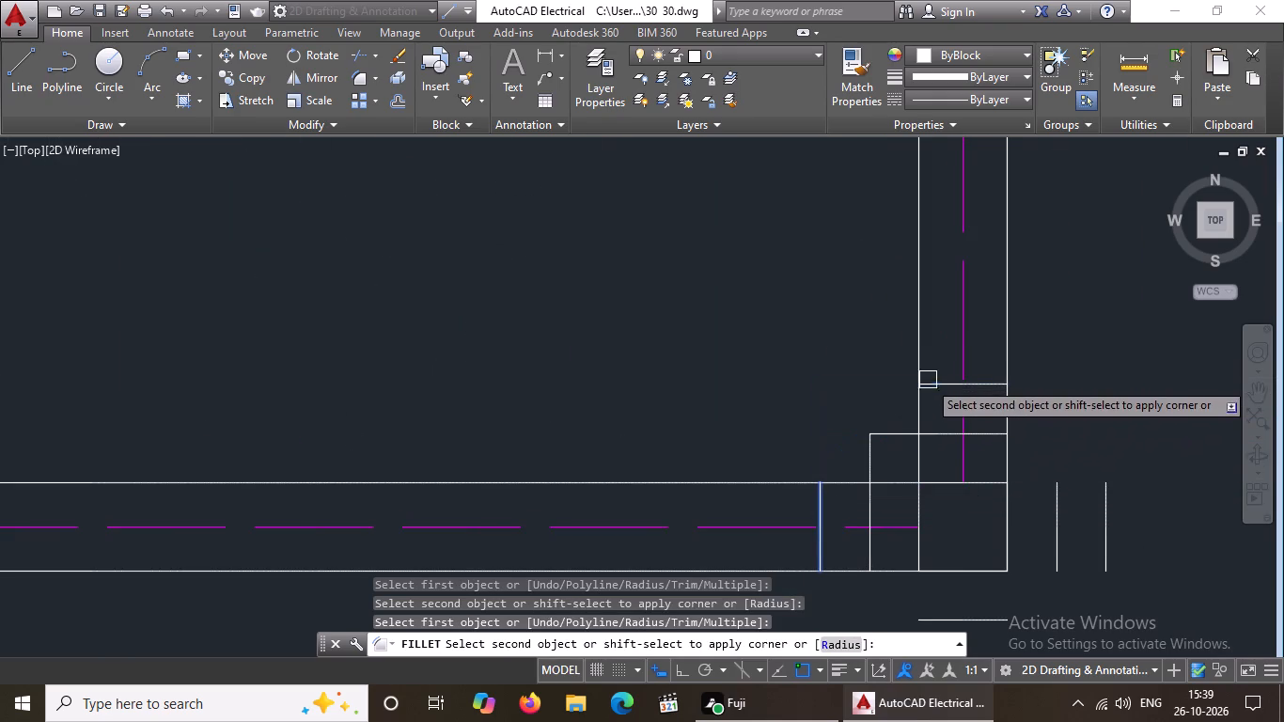
left_click(932, 382)
left_click(1060, 501)
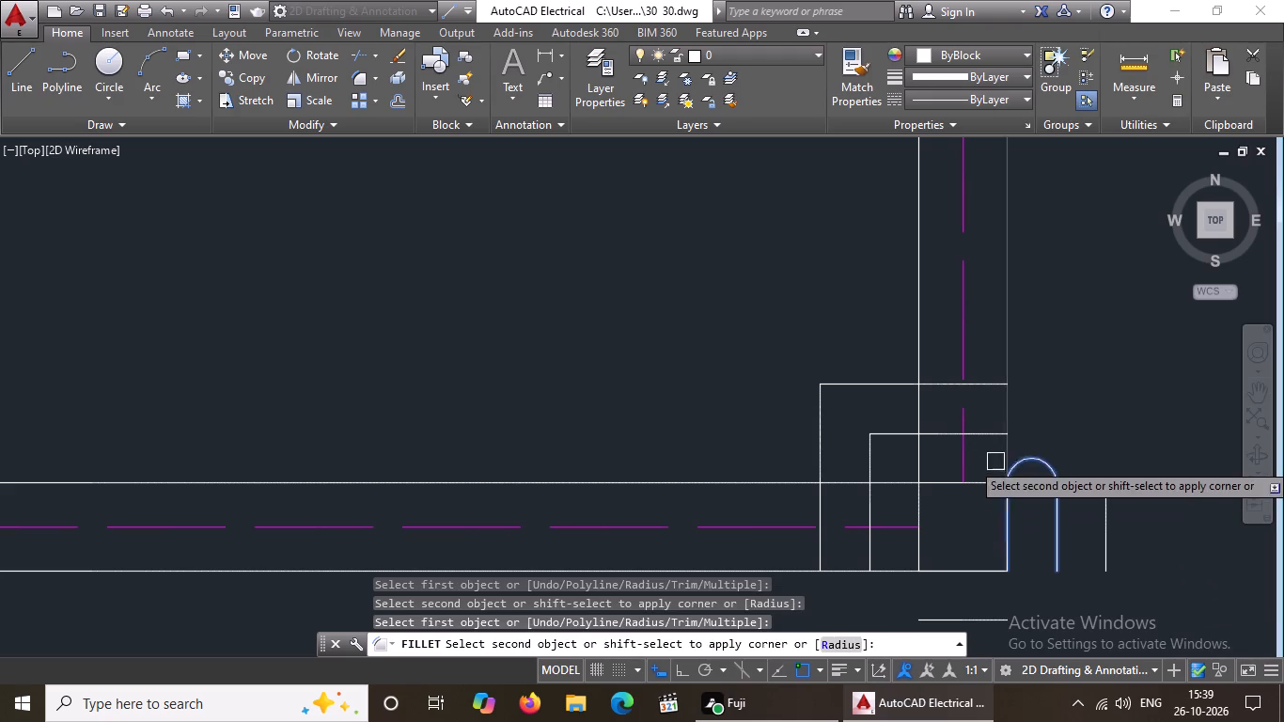
left_click(981, 432)
left_click(976, 386)
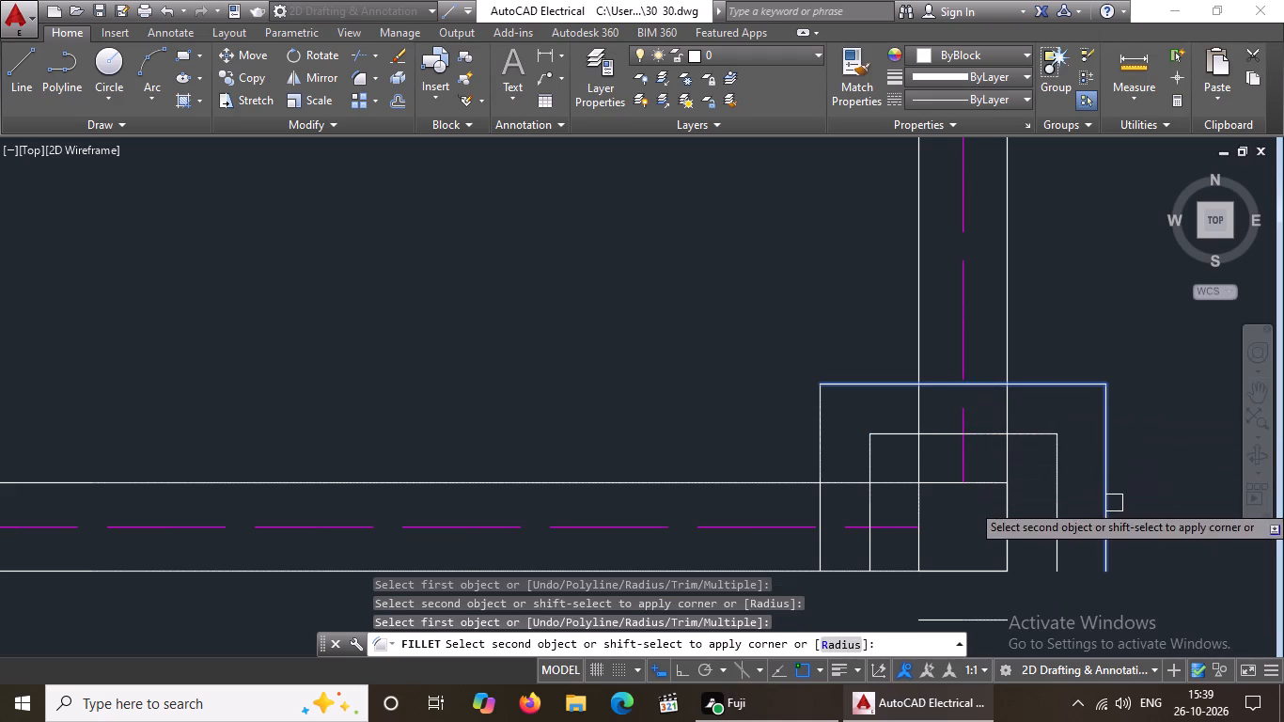
left_click(1114, 503)
Close the southern corners of both offset rings at the southeast exterior corner with radius 0 fillets and end the Fillet command.
scroll(966, 480, "down", 2)
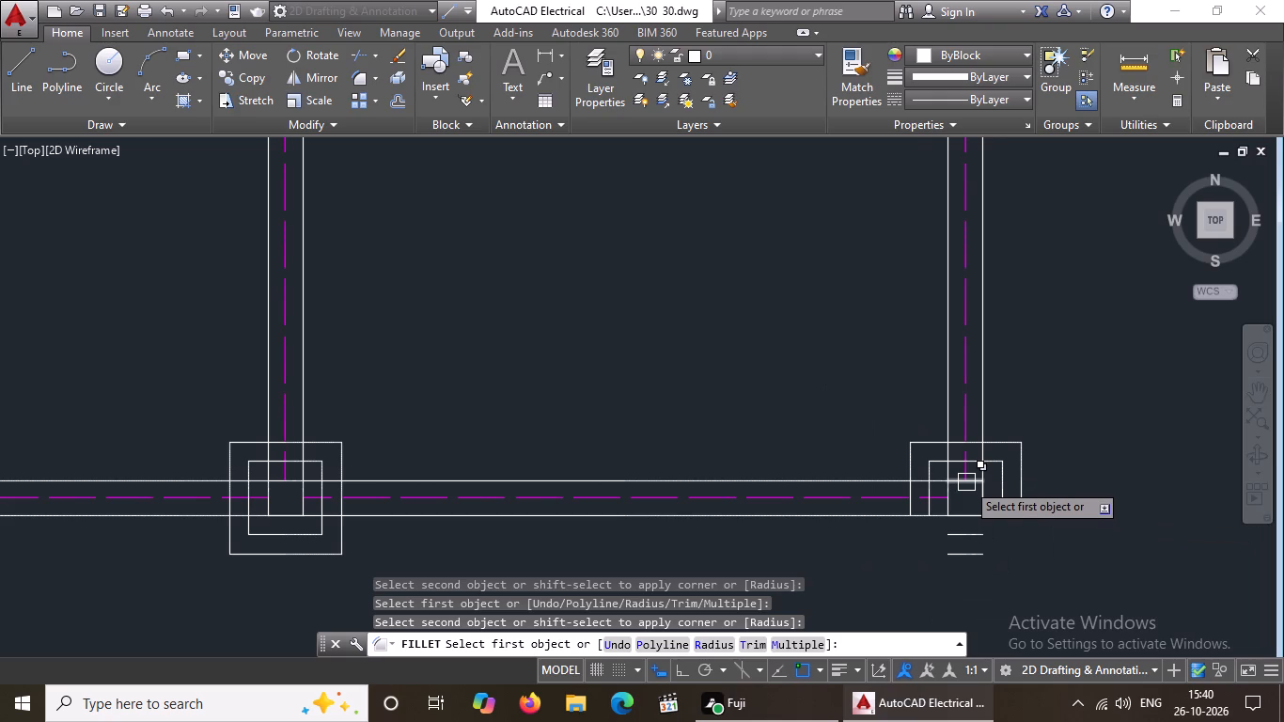
scroll(966, 482, "up", 2)
left_click(862, 544)
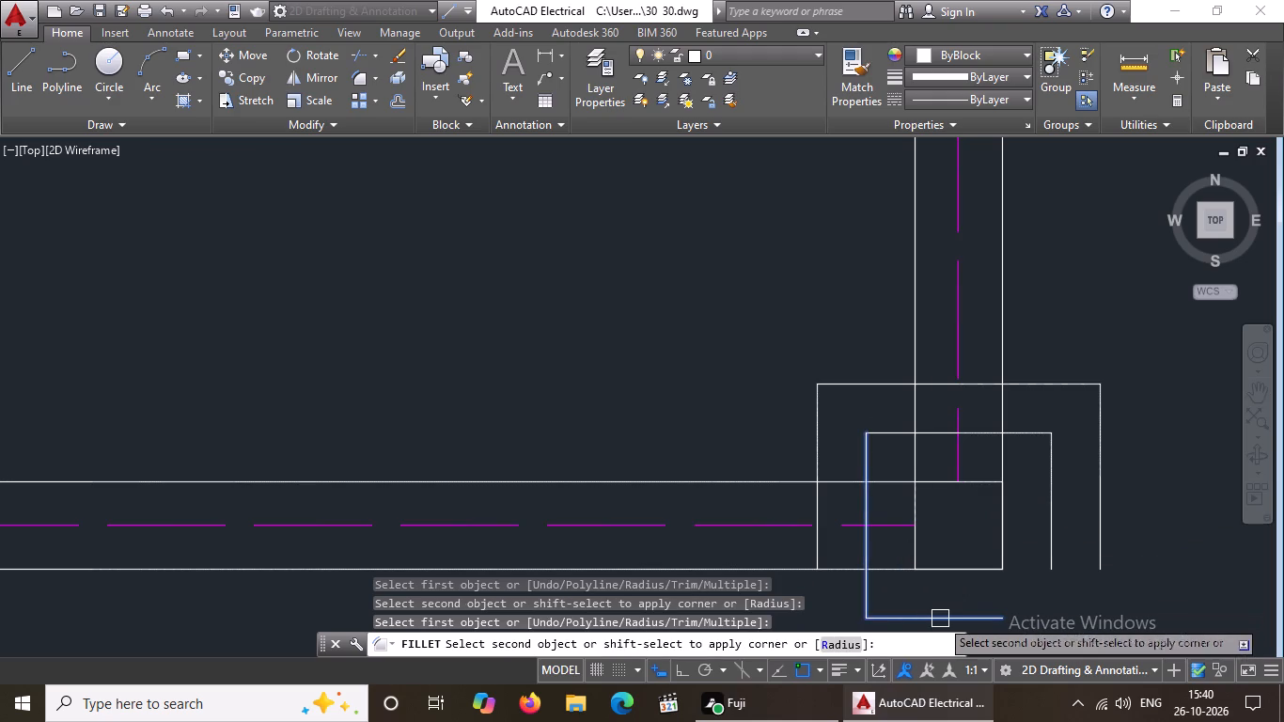
left_click(941, 617)
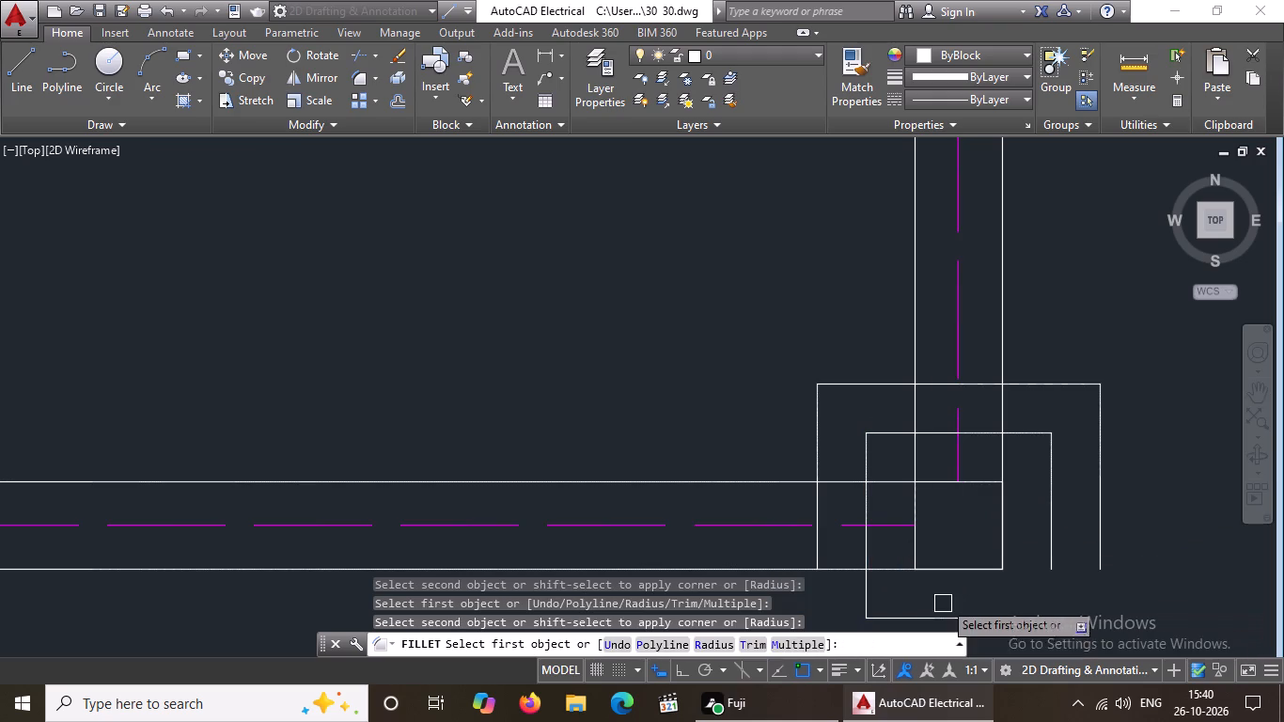
scroll(945, 590, "down", 3)
scroll(942, 624, "up", 4)
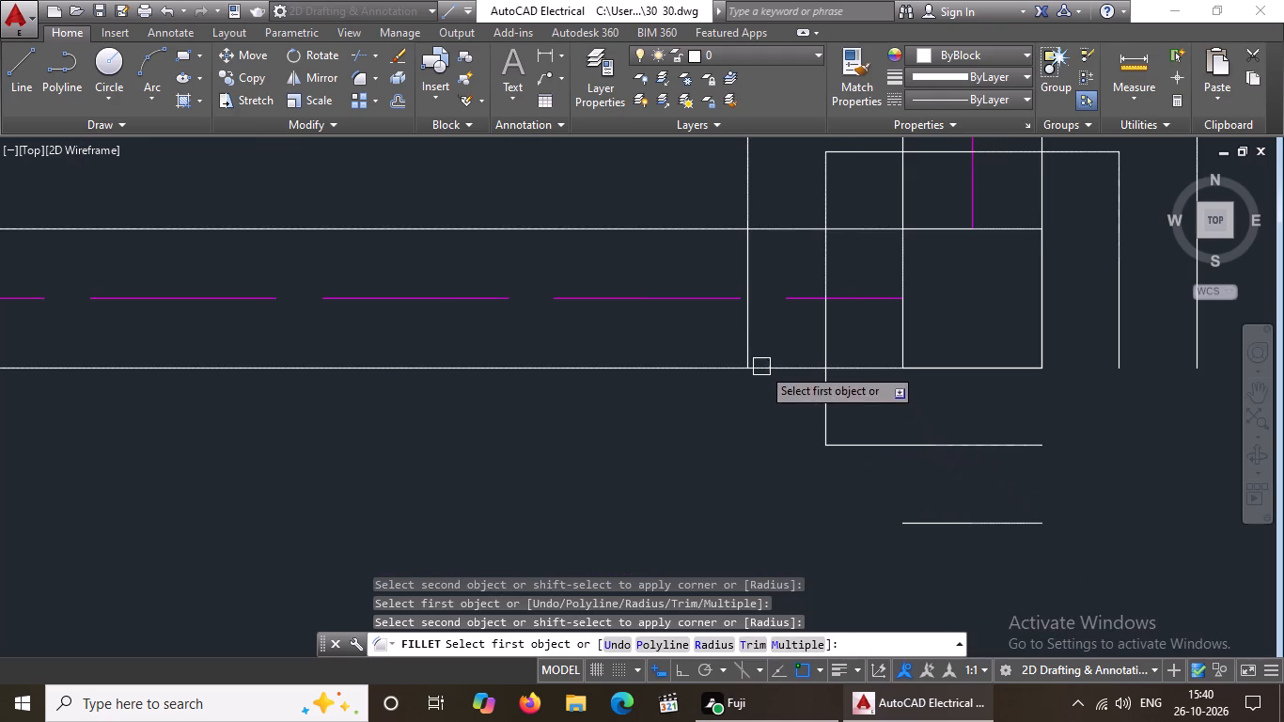
left_click(755, 349)
left_click(944, 529)
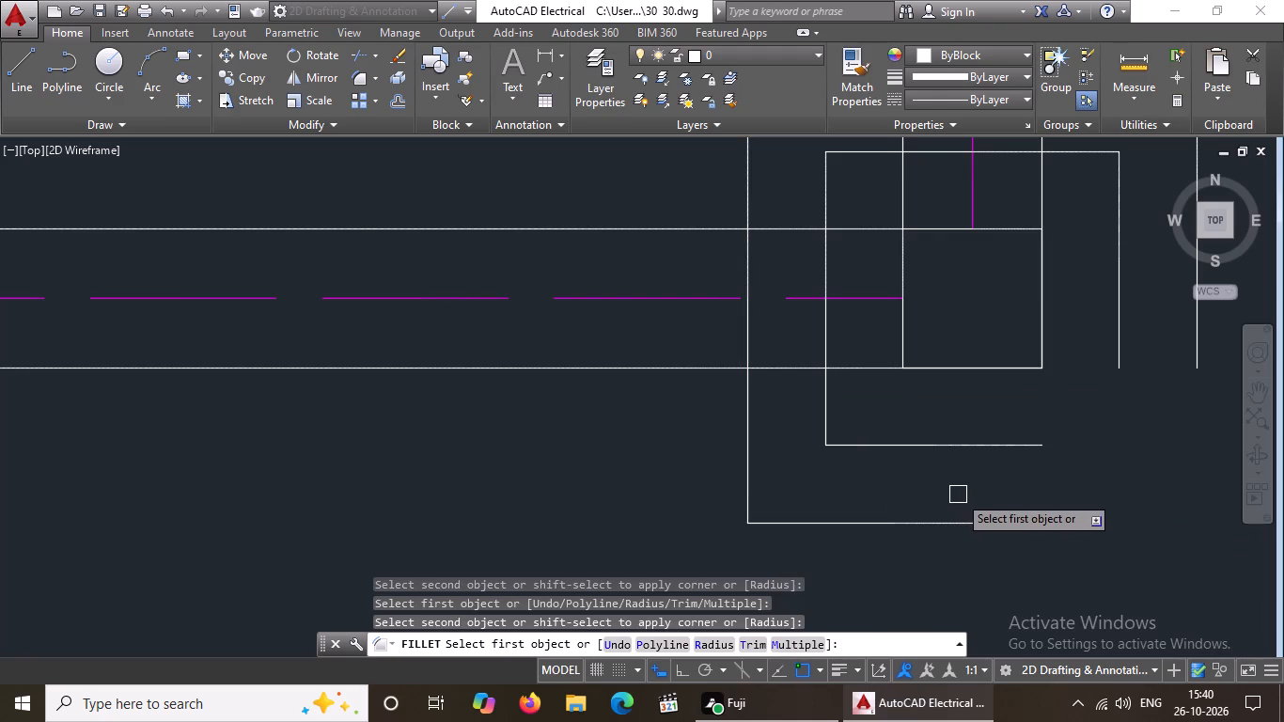
left_click(979, 449)
left_click(1121, 320)
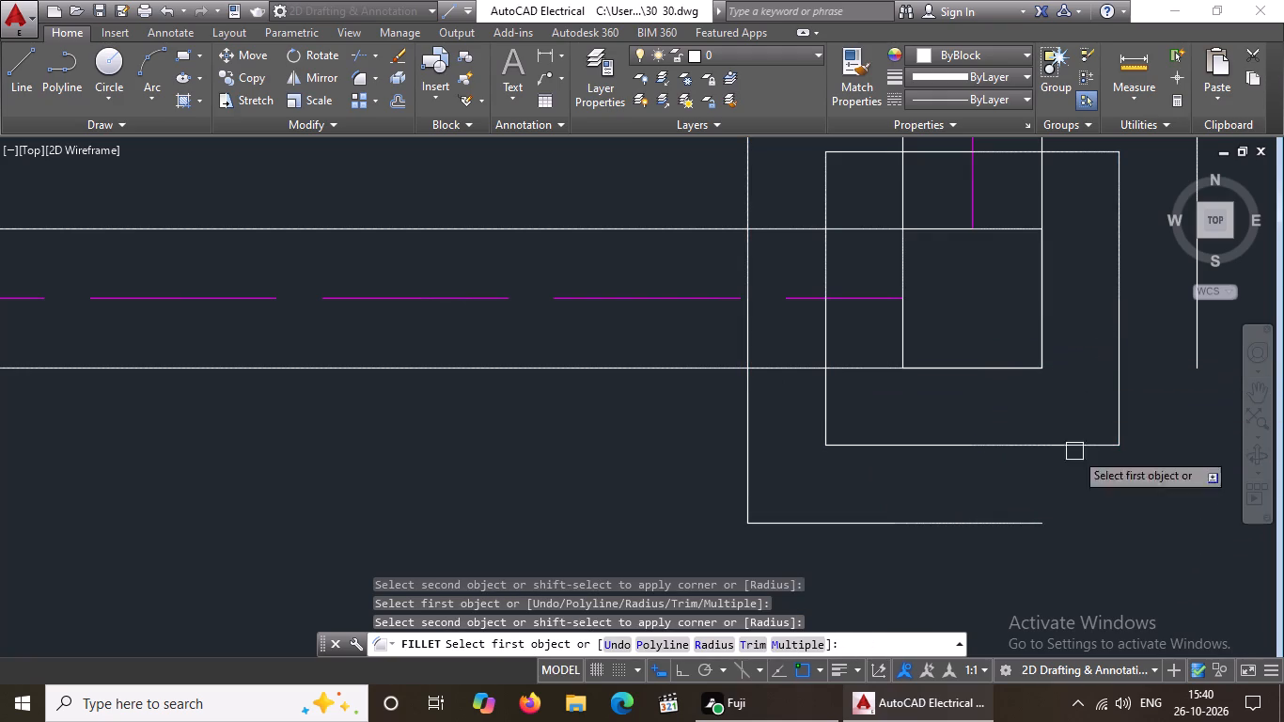
left_click(1025, 525)
left_click(1197, 354)
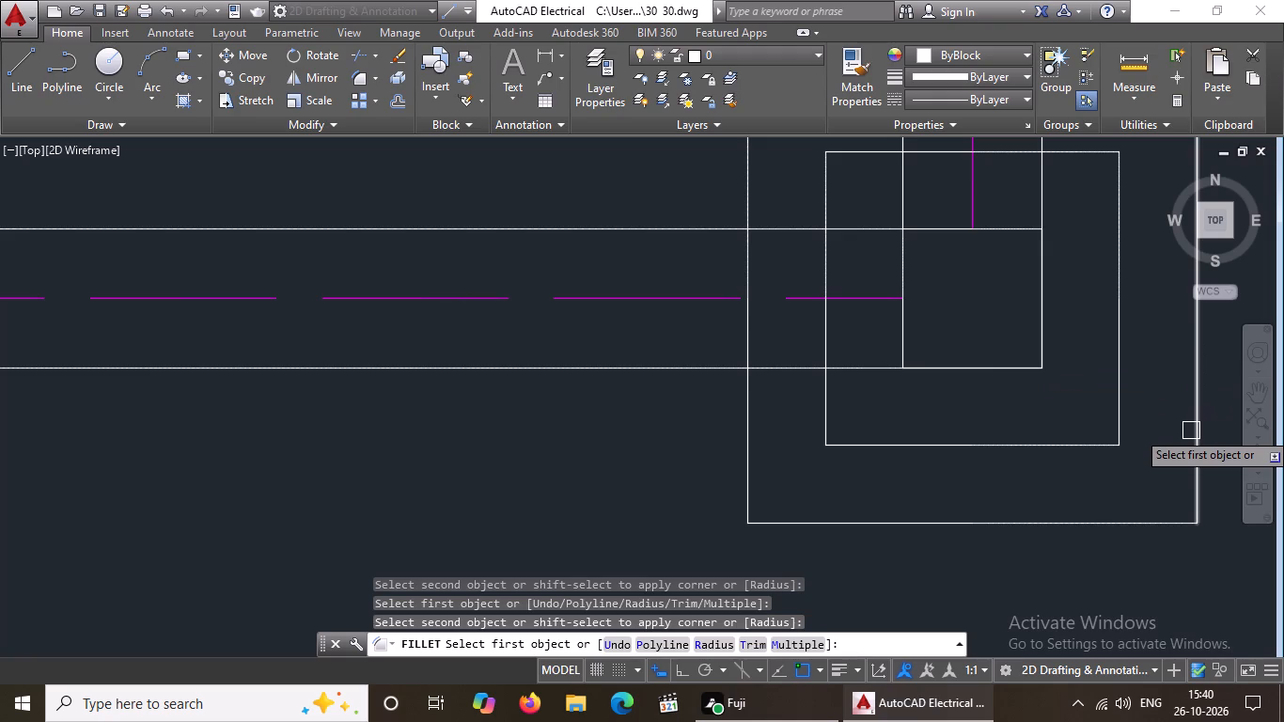
key("Escape")
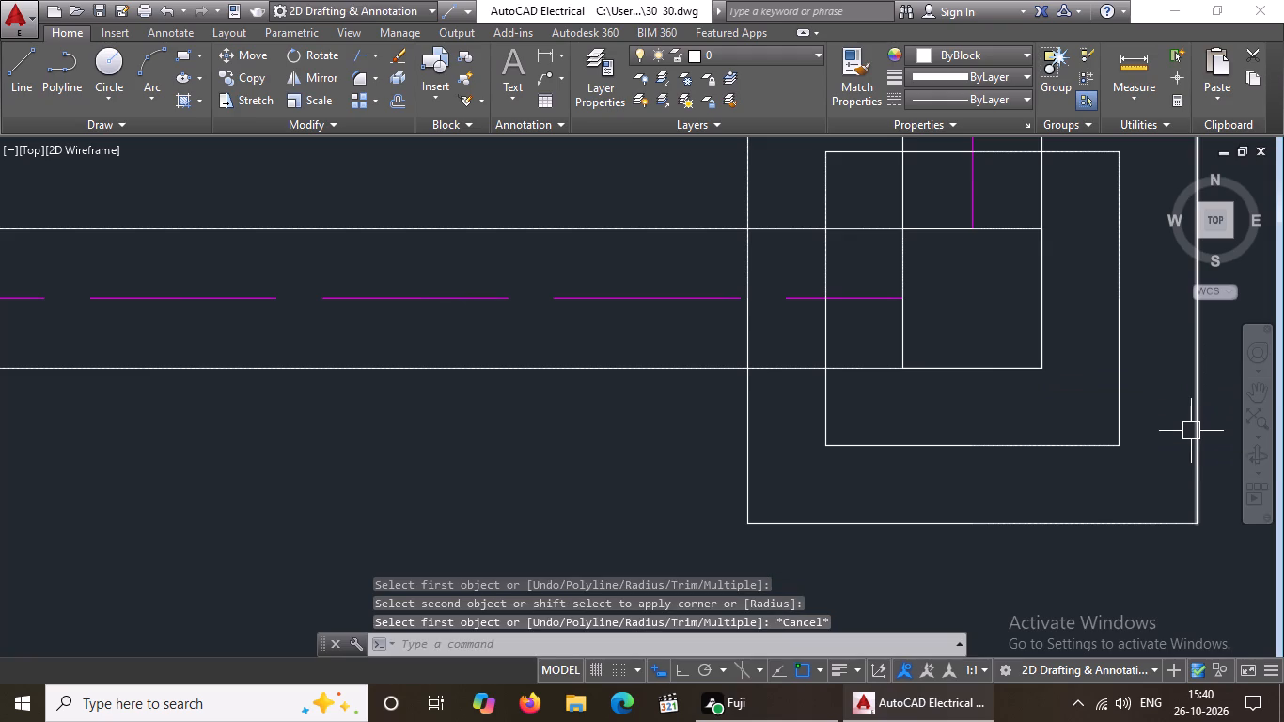
key("Escape")
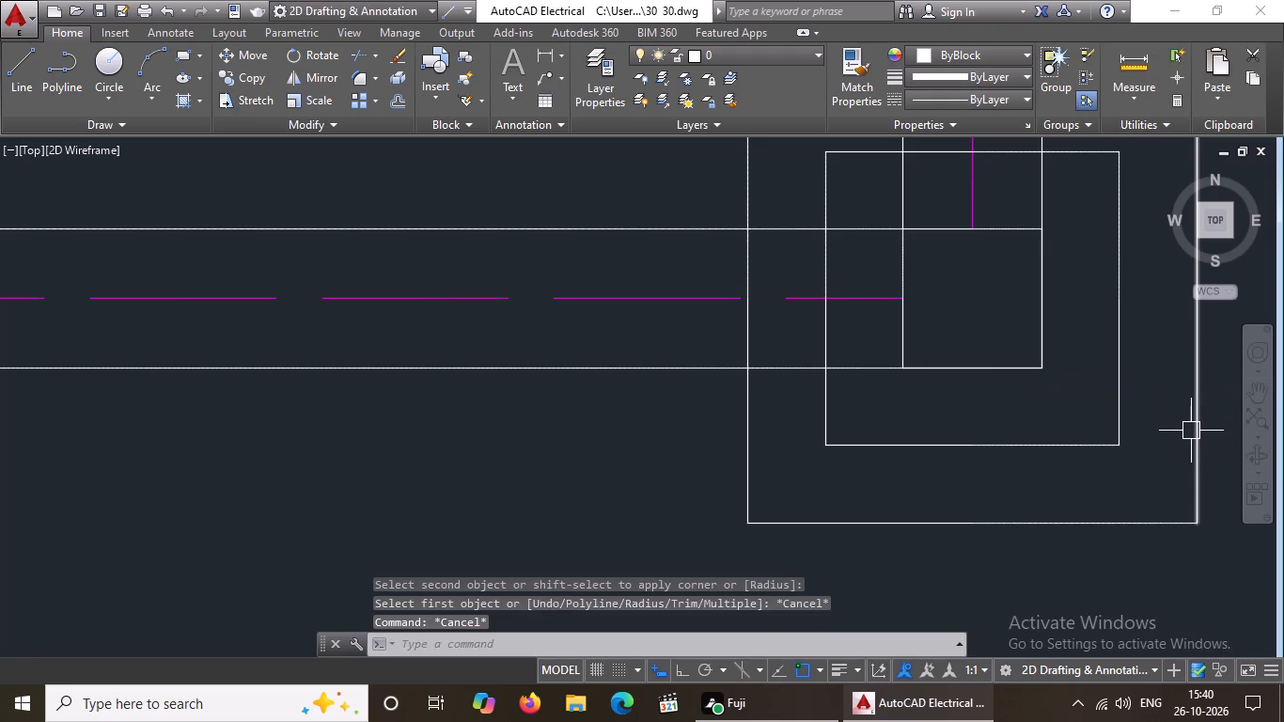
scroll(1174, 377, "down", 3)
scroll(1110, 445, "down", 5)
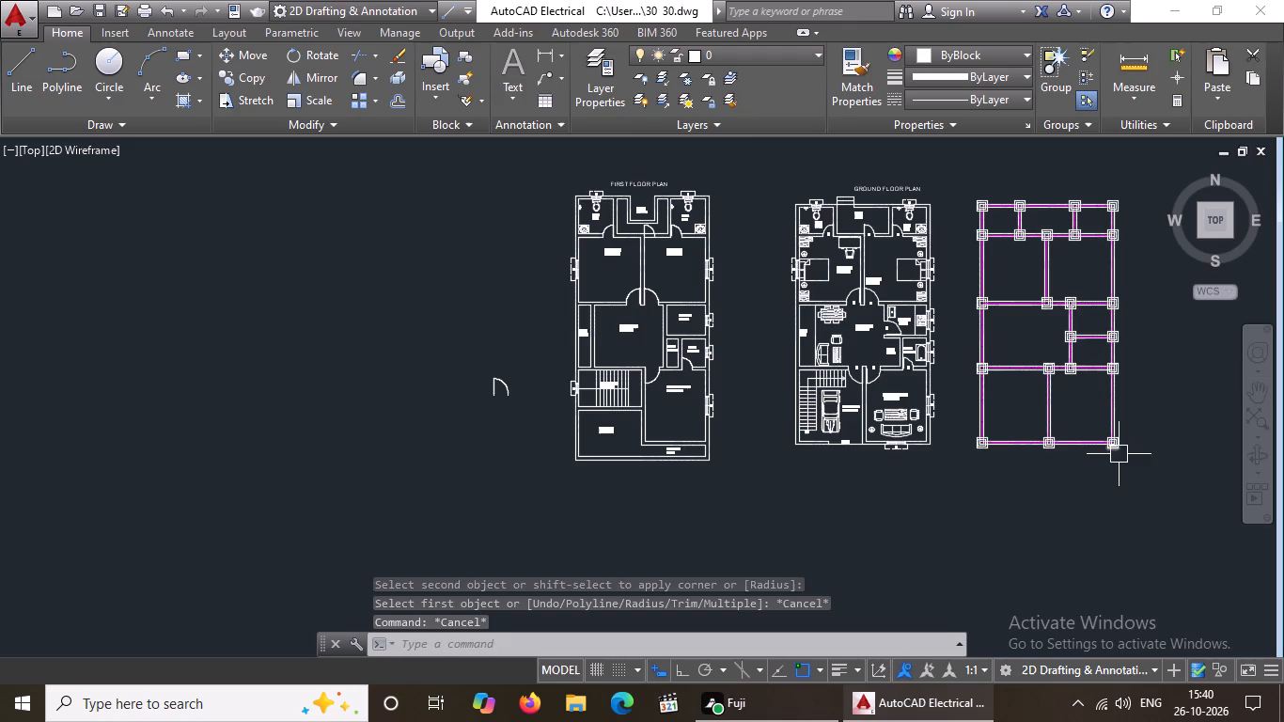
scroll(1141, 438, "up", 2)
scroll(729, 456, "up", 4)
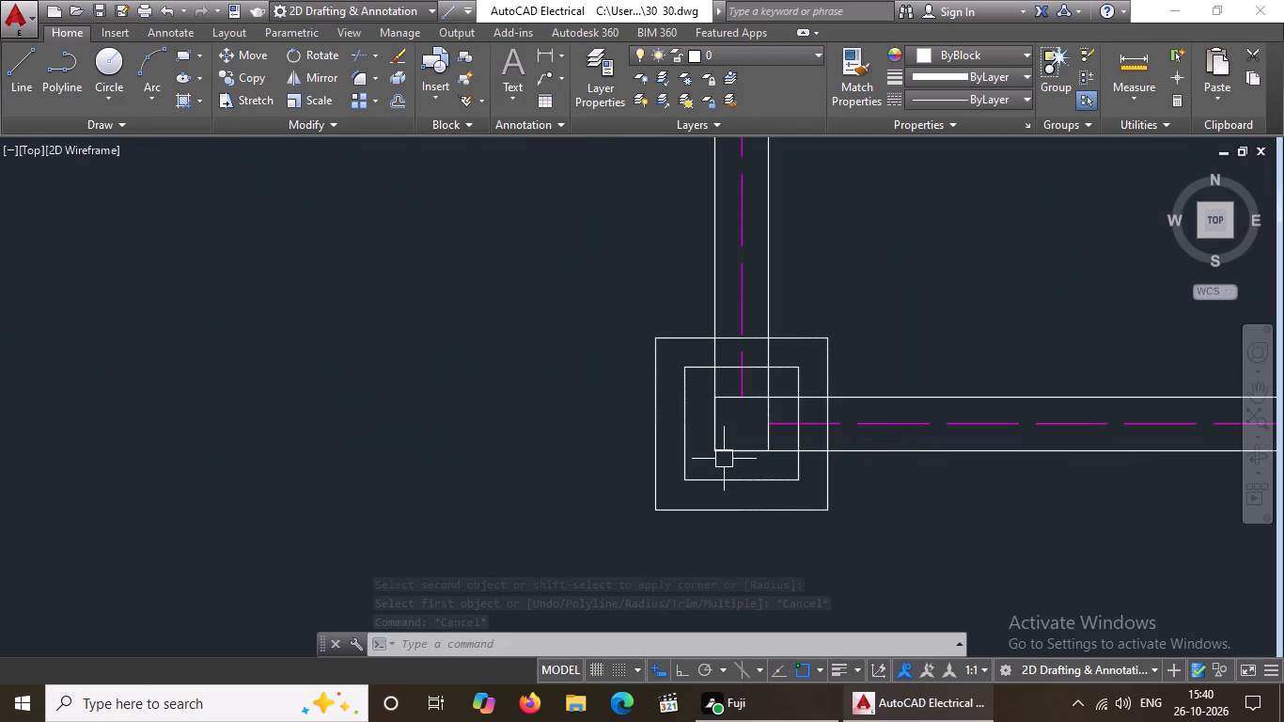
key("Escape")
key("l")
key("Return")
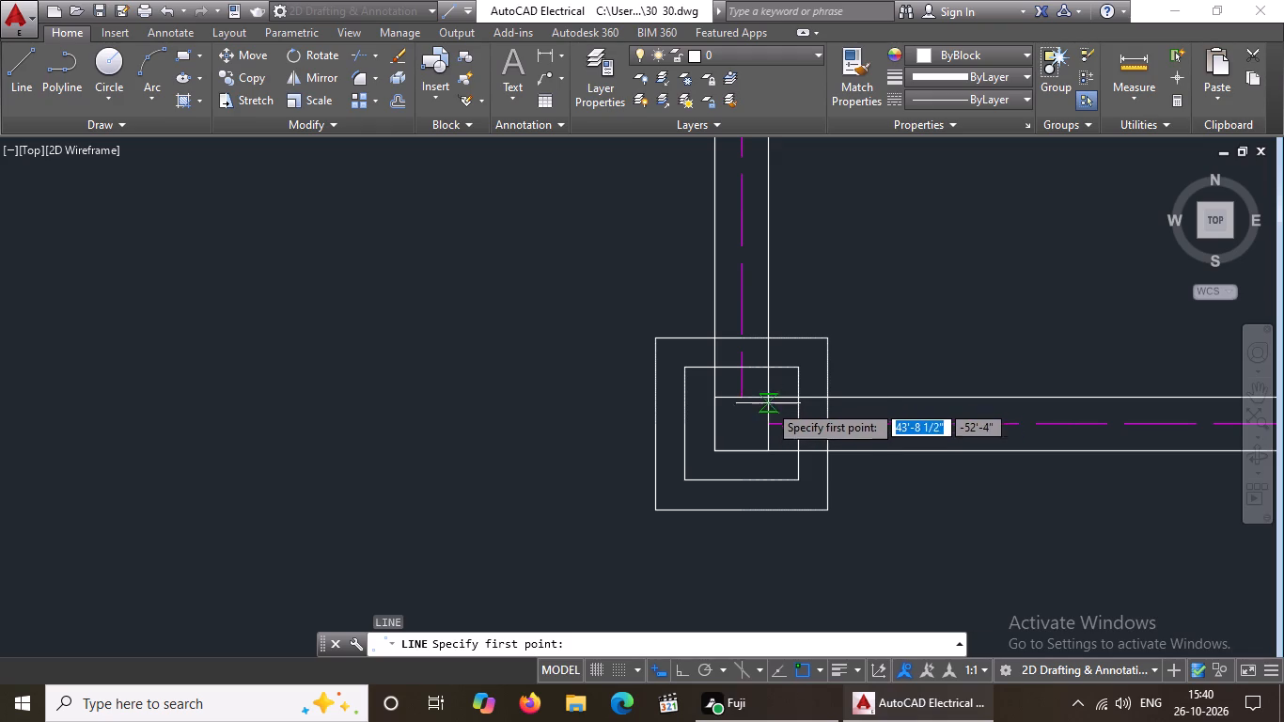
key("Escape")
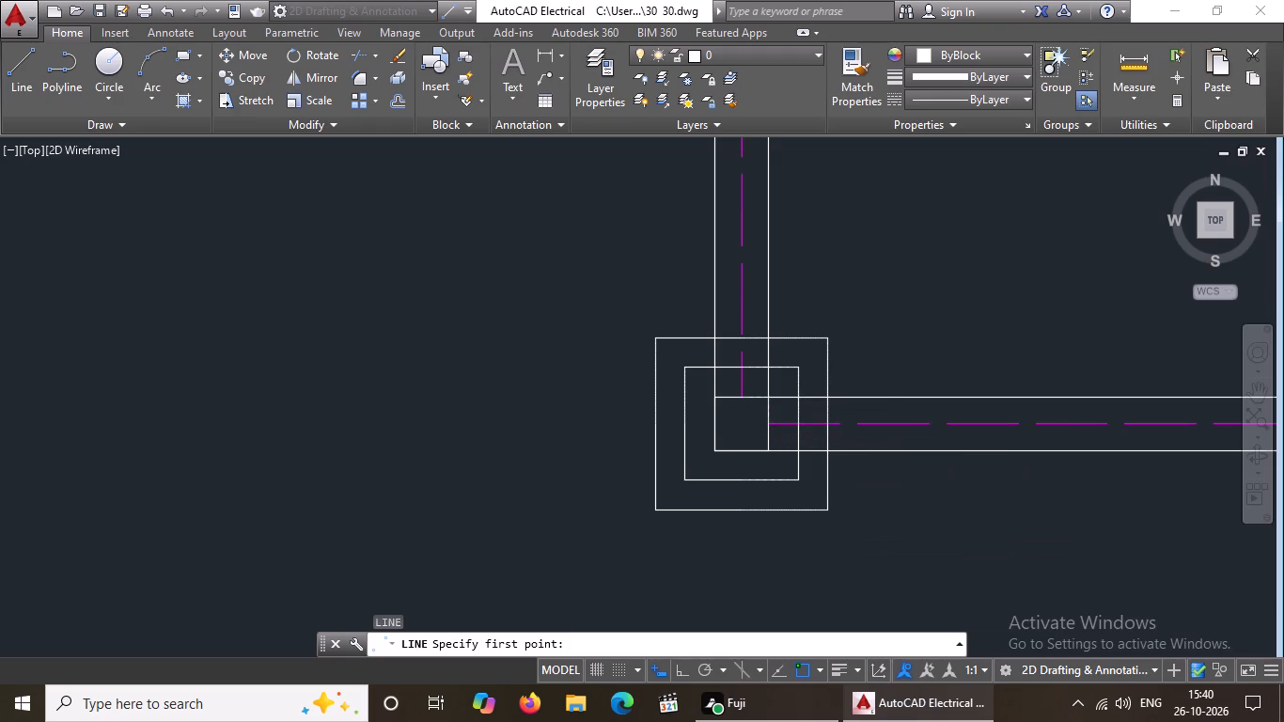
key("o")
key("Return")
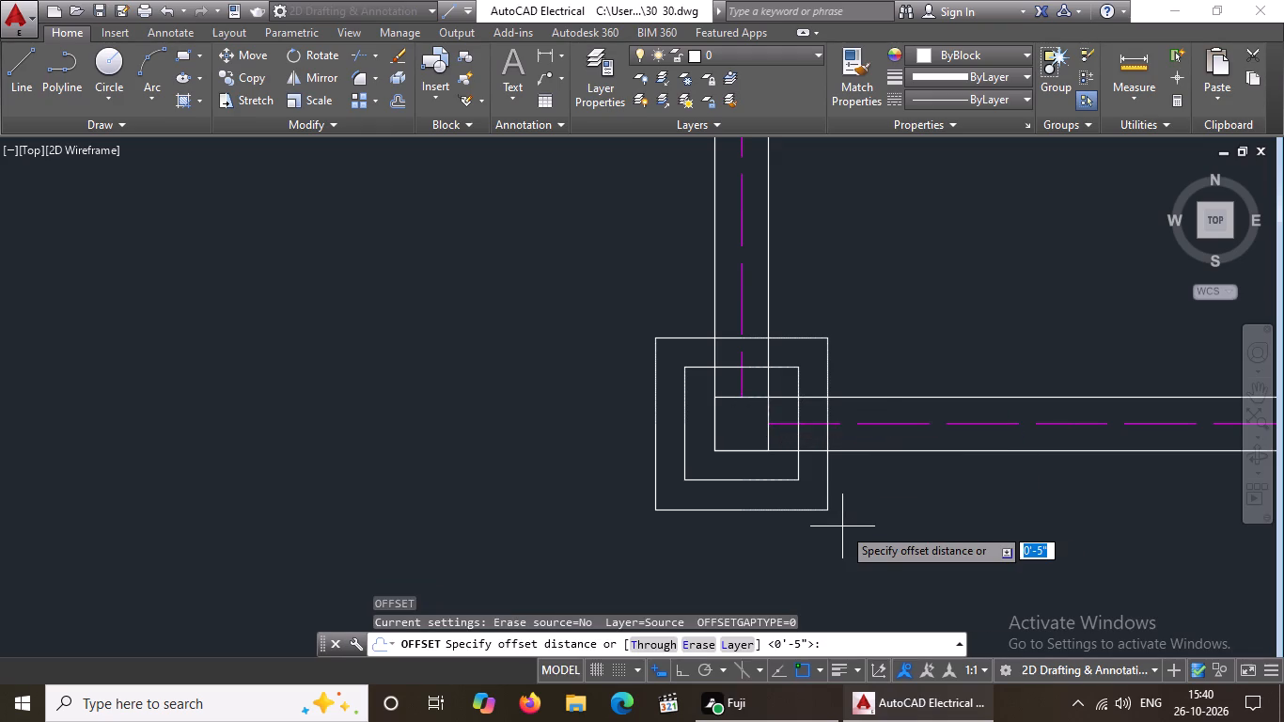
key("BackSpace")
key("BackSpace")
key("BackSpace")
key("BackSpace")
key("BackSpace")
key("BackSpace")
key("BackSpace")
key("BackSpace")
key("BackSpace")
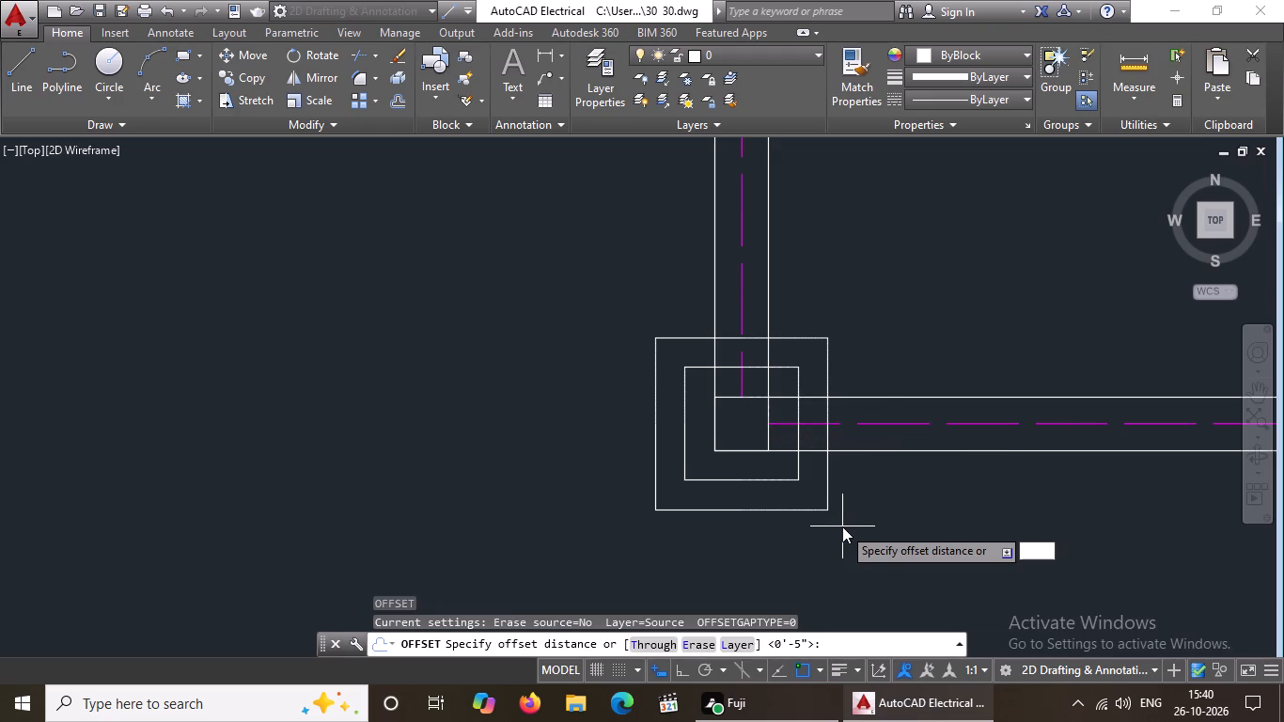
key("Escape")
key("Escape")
Limit the running object snaps to Endpoint, Midpoint and Center only.
type("OS")
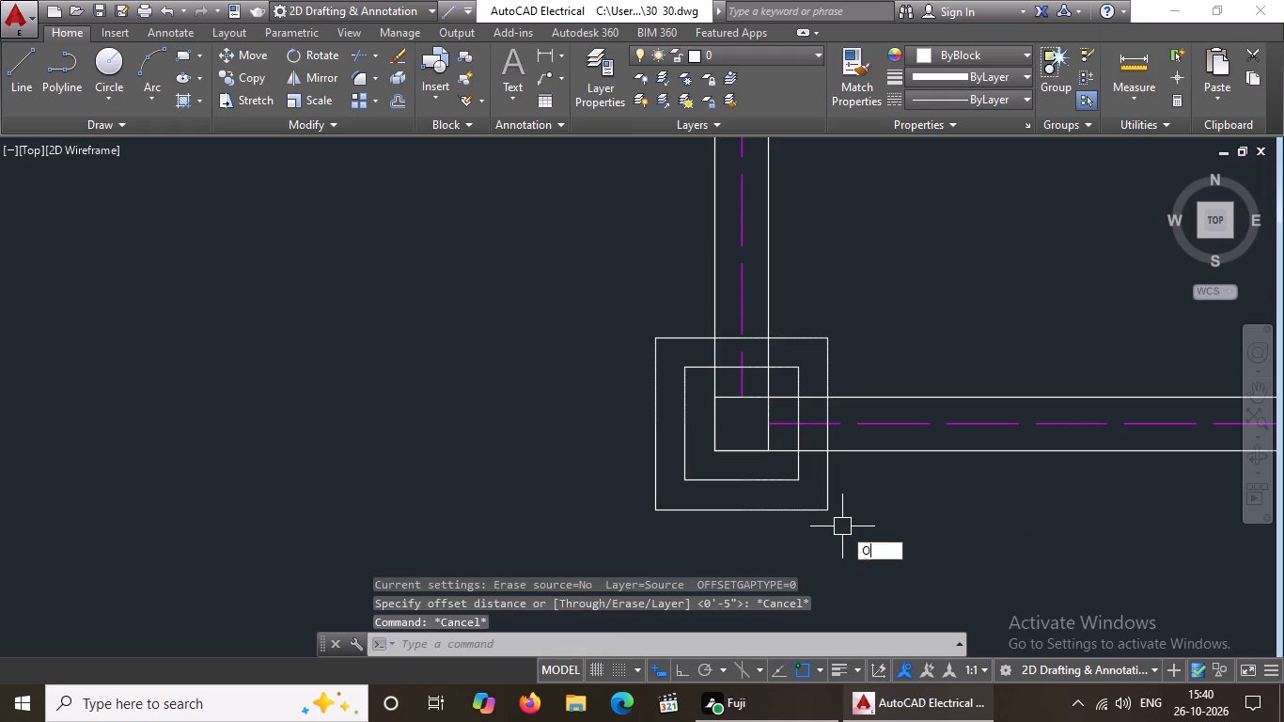
key("space")
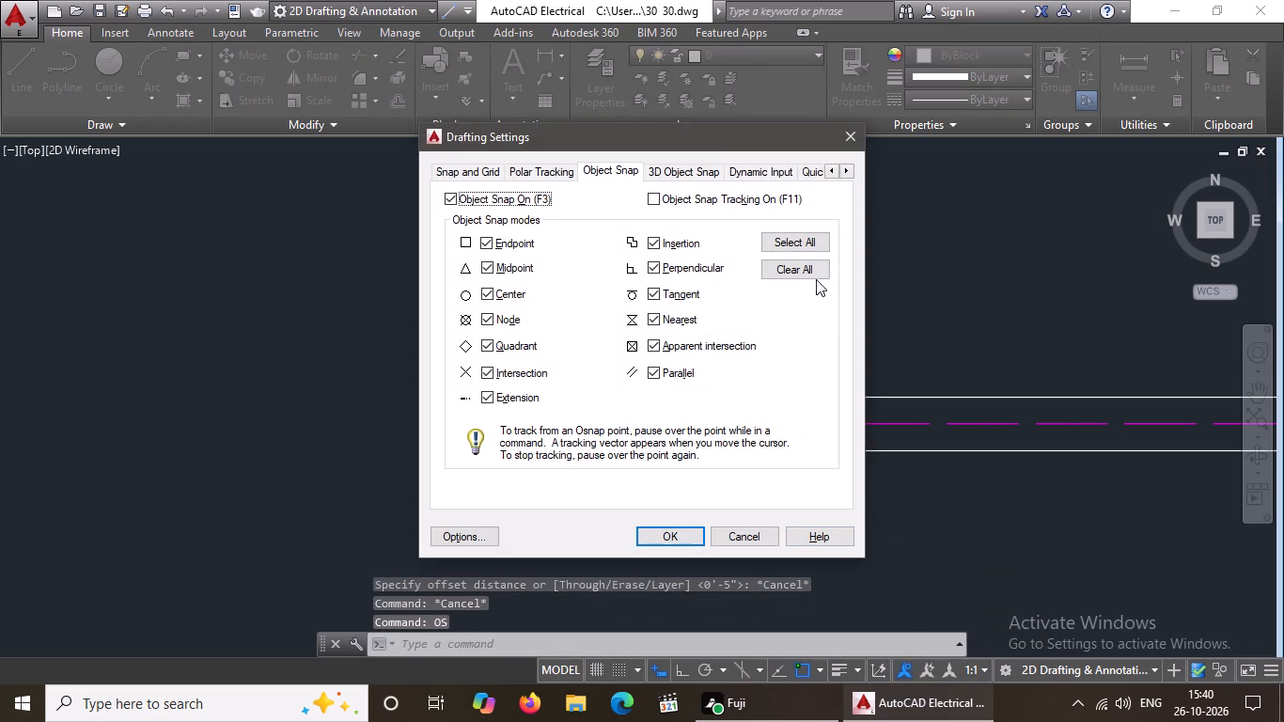
left_click(796, 263)
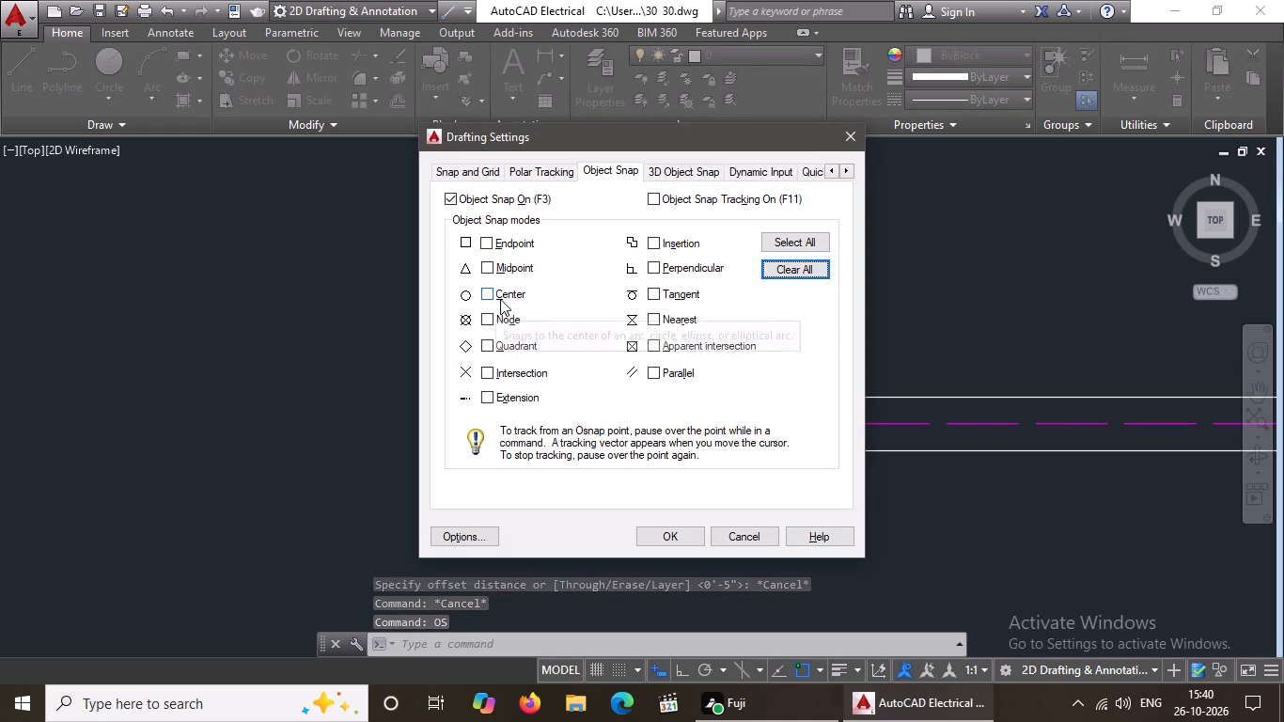
left_click(503, 292)
left_click(512, 264)
left_click(512, 238)
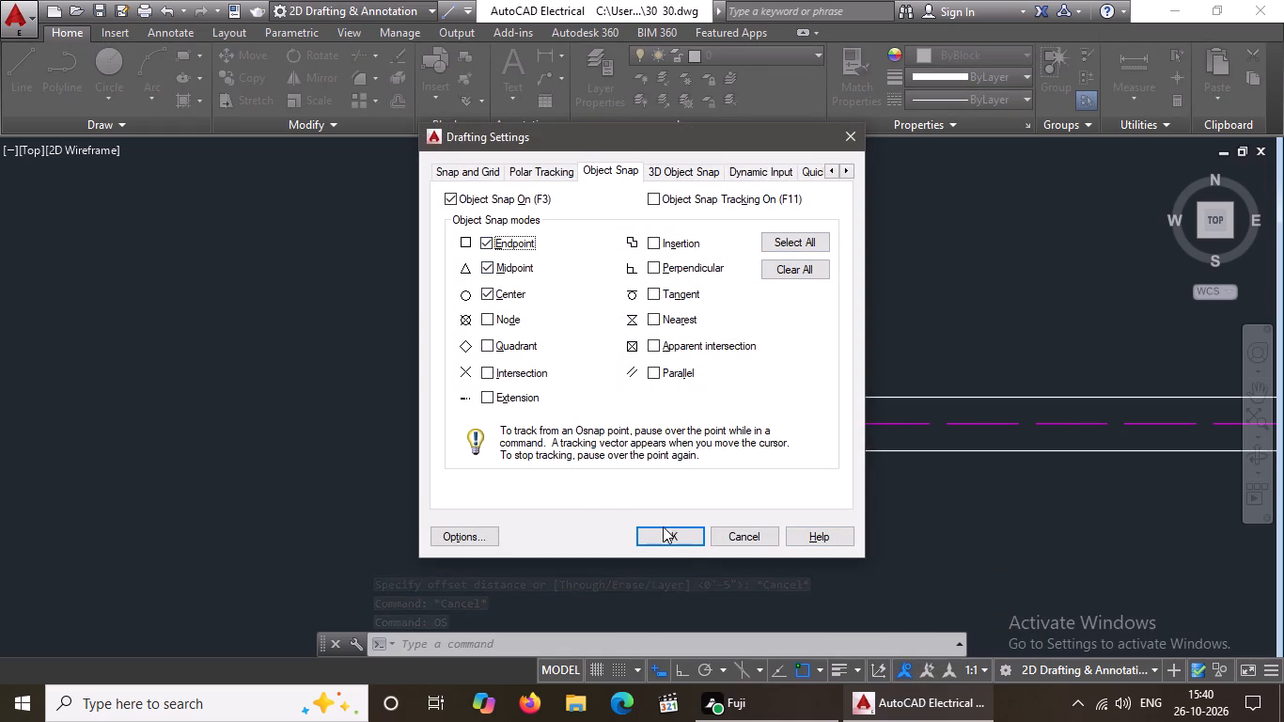
left_click(676, 532)
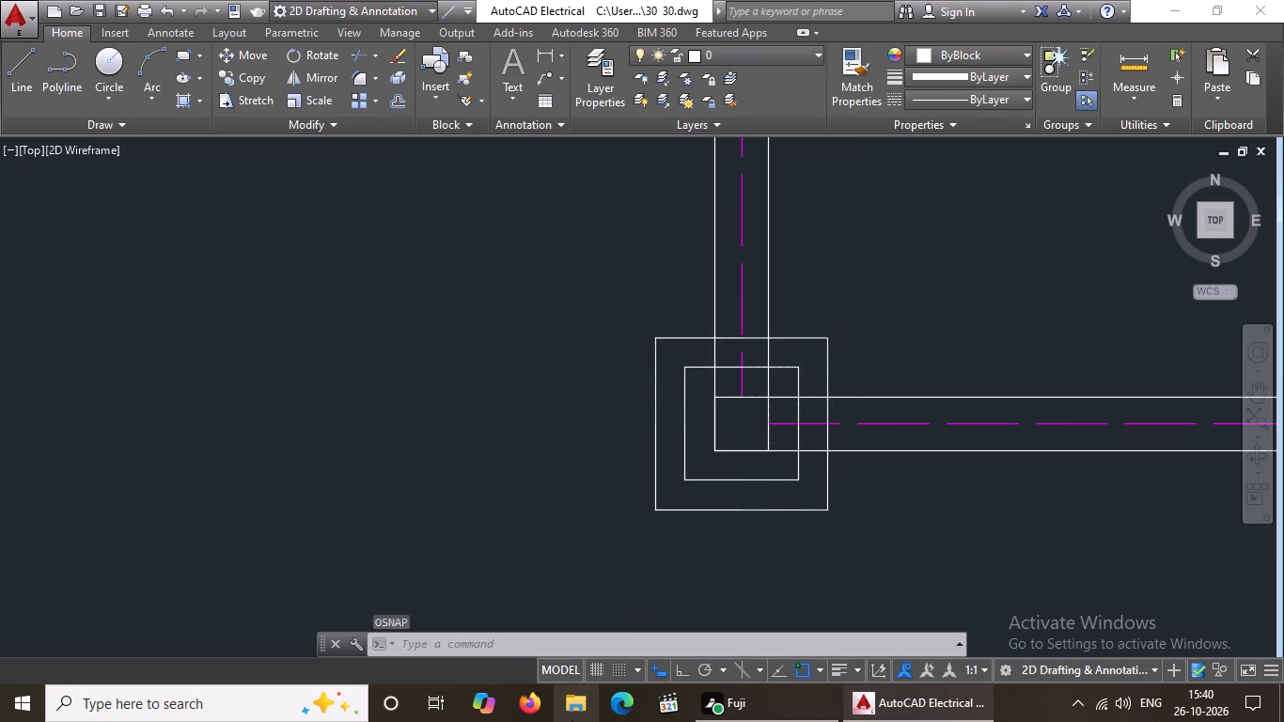
Draw diagonal lines joining the inner ring's two northern corners to the wall-line square at the centreline plan's southwest exterior corner.
key("l")
key("Return")
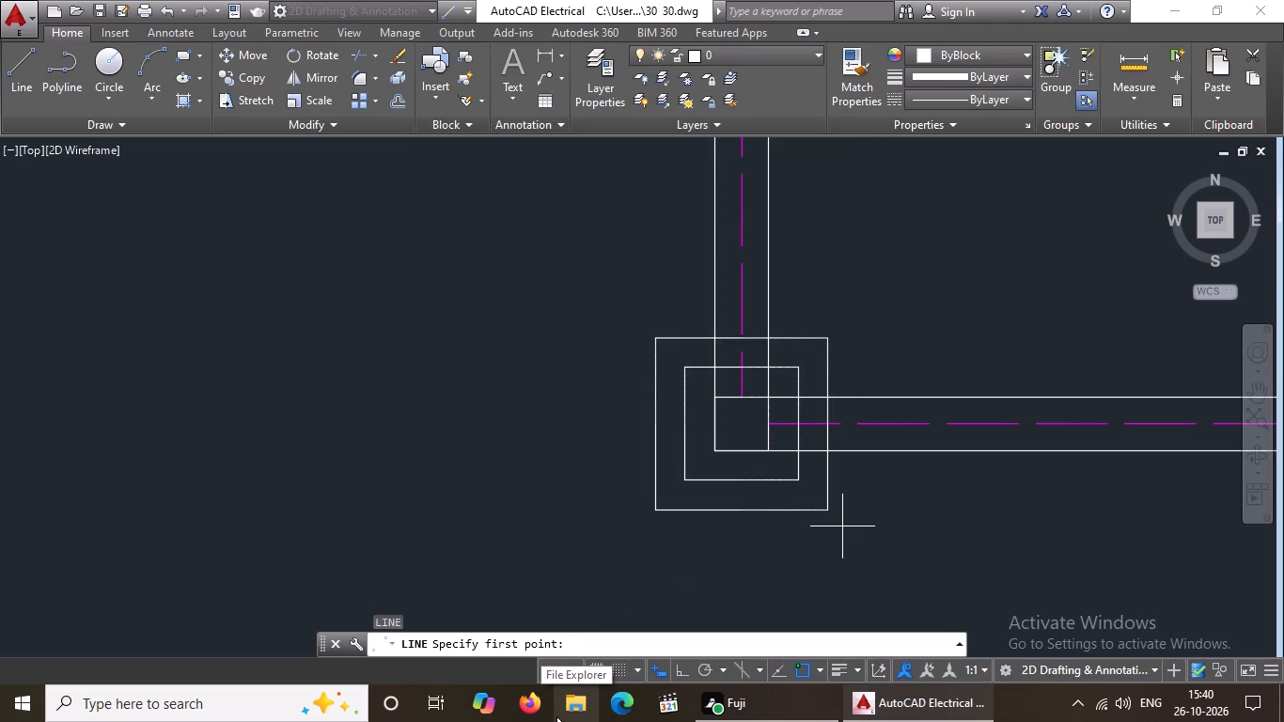
left_click(683, 373)
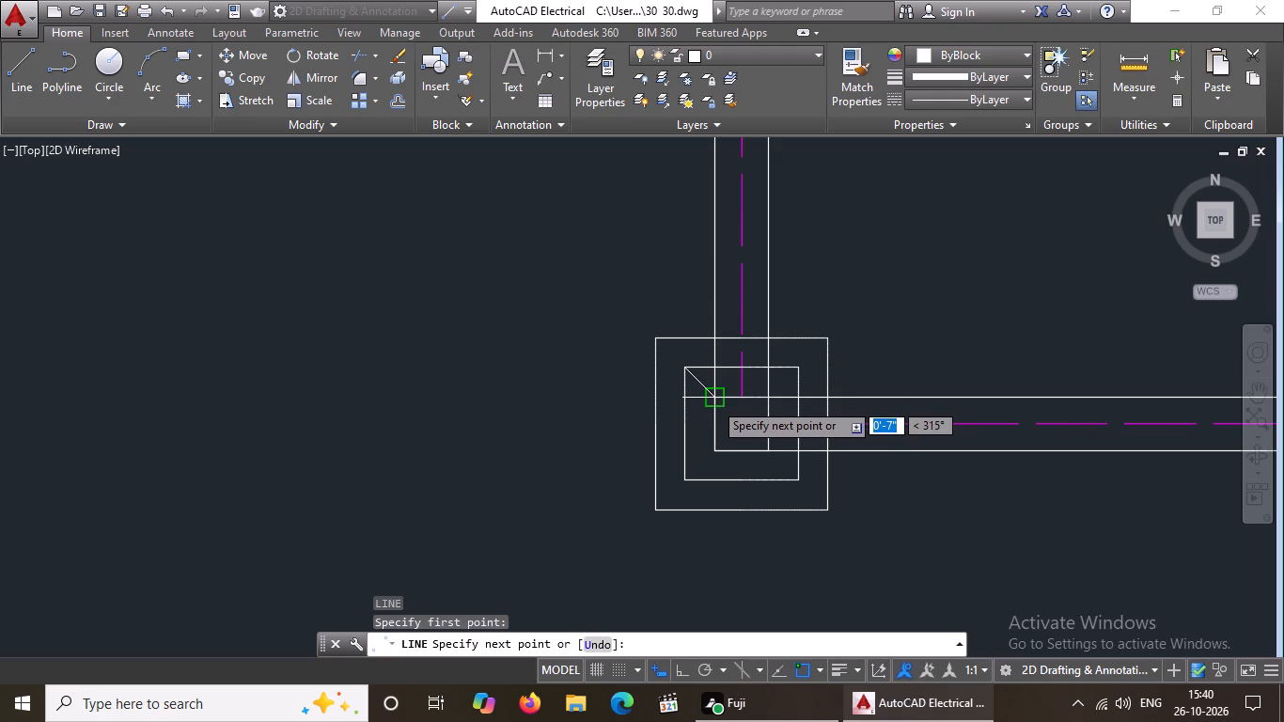
left_click(713, 401)
key("Escape")
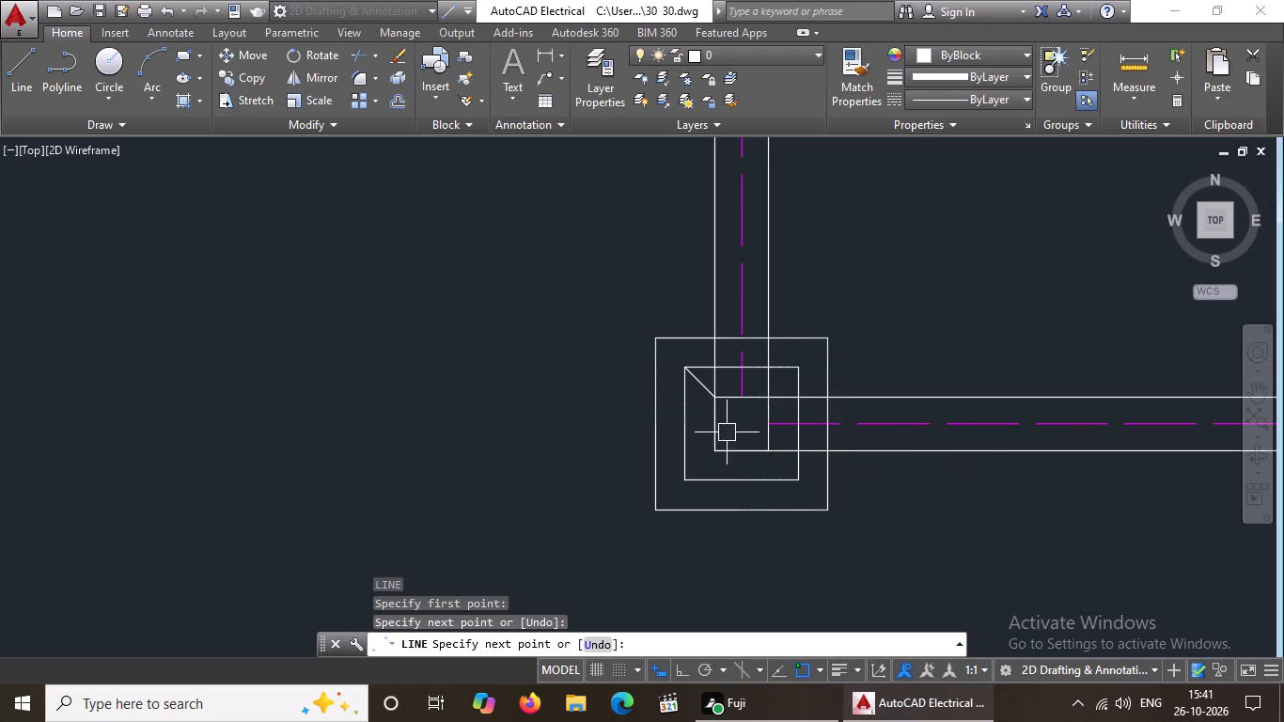
scroll(688, 389, "up", 2)
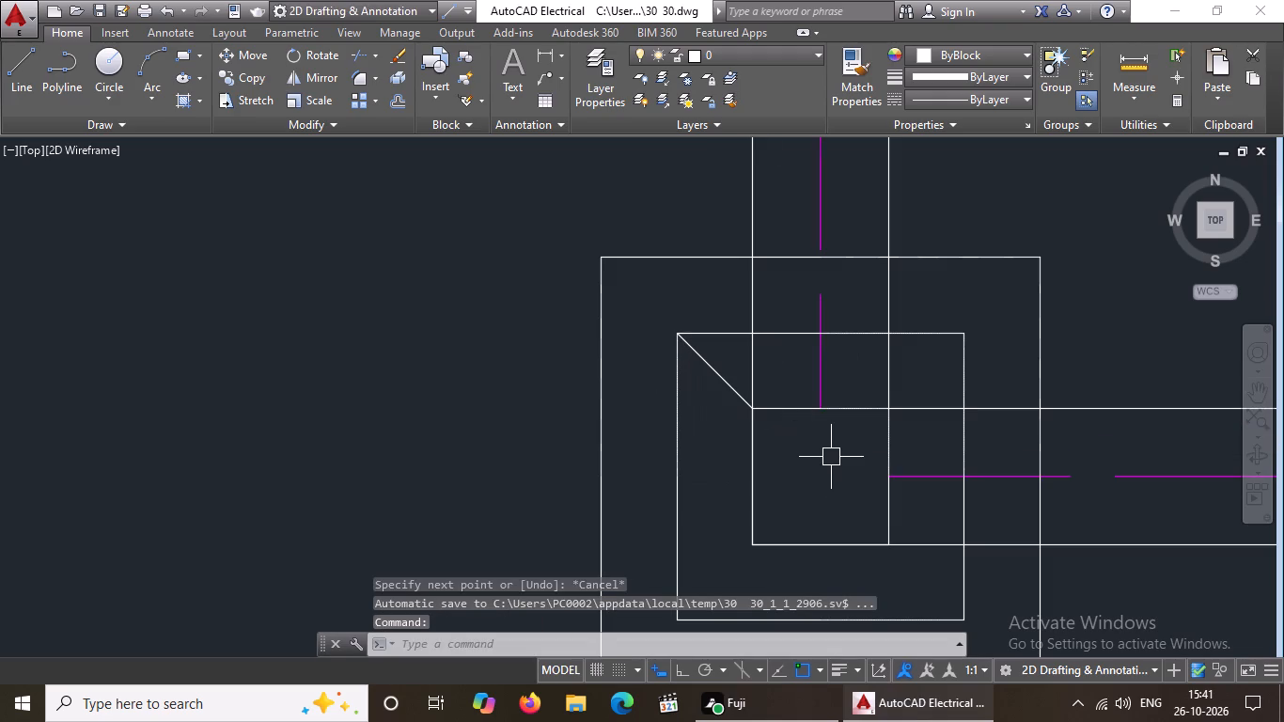
key("l")
key("Return")
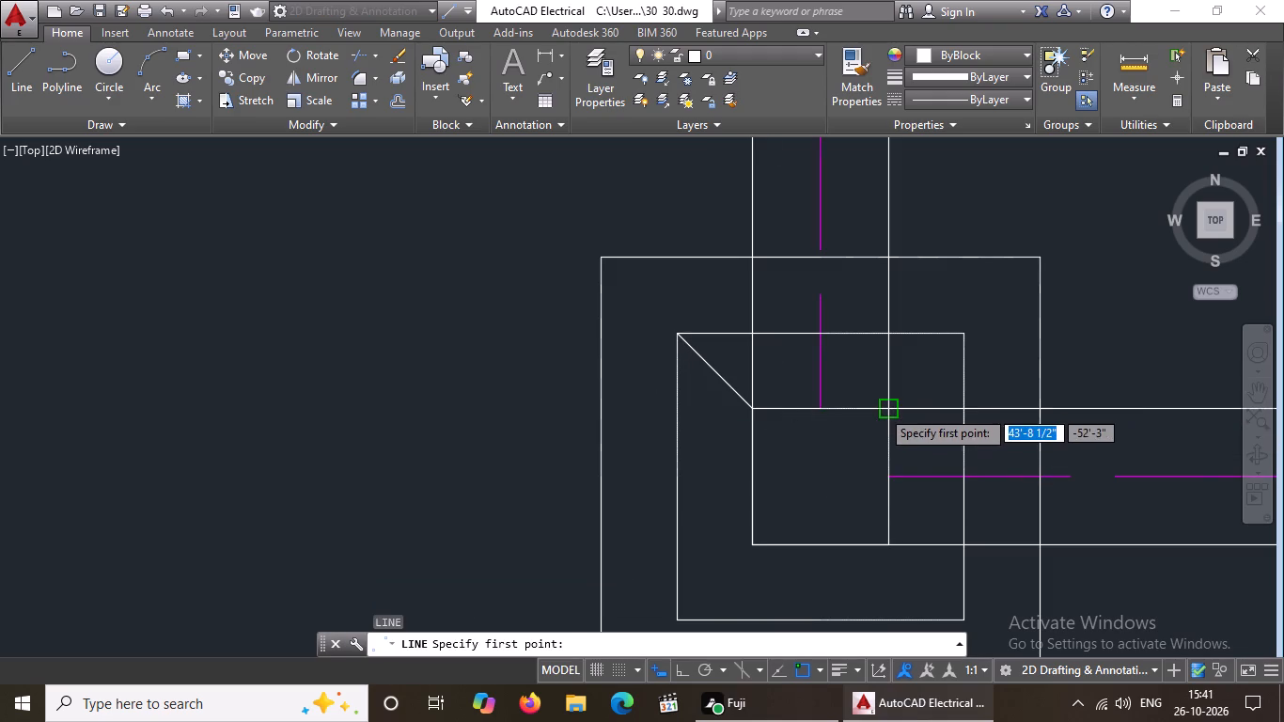
left_click(887, 406)
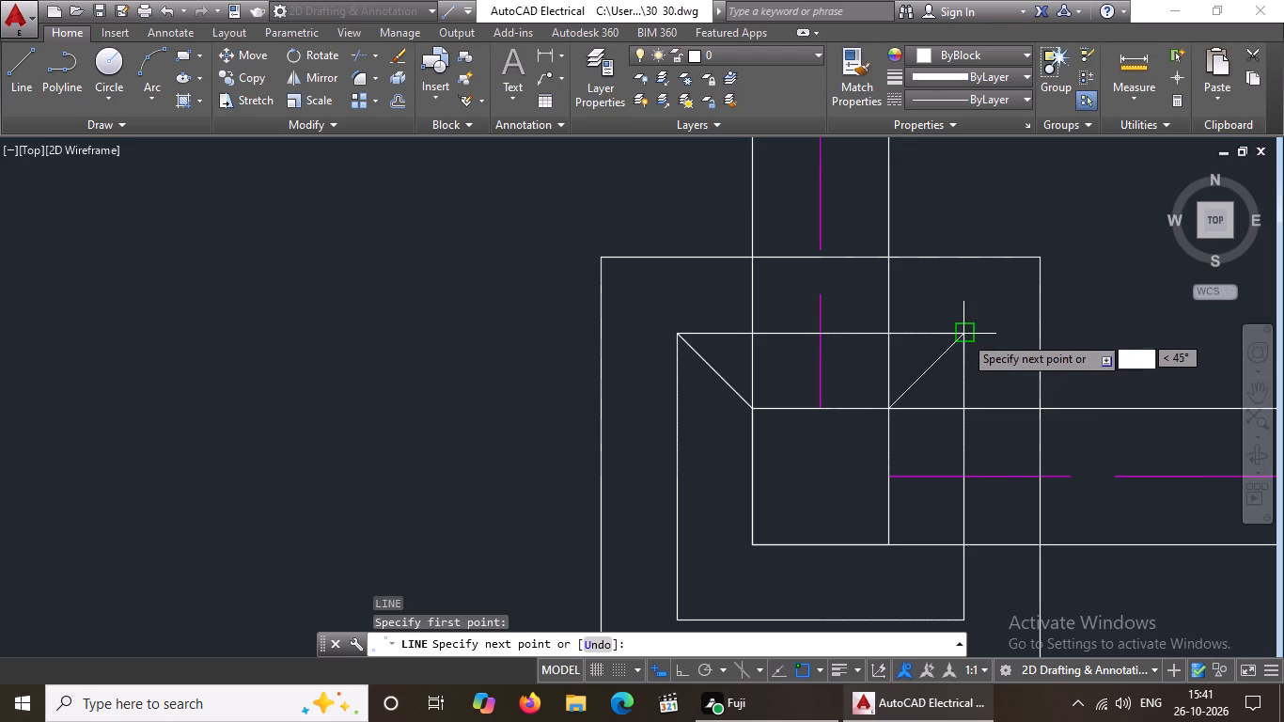
left_click_drag(963, 336, 974, 329)
key("Return")
Draw diagonal lines joining the inner ring's two southern corners to the wall-line square at the southwest exterior corner.
key("l")
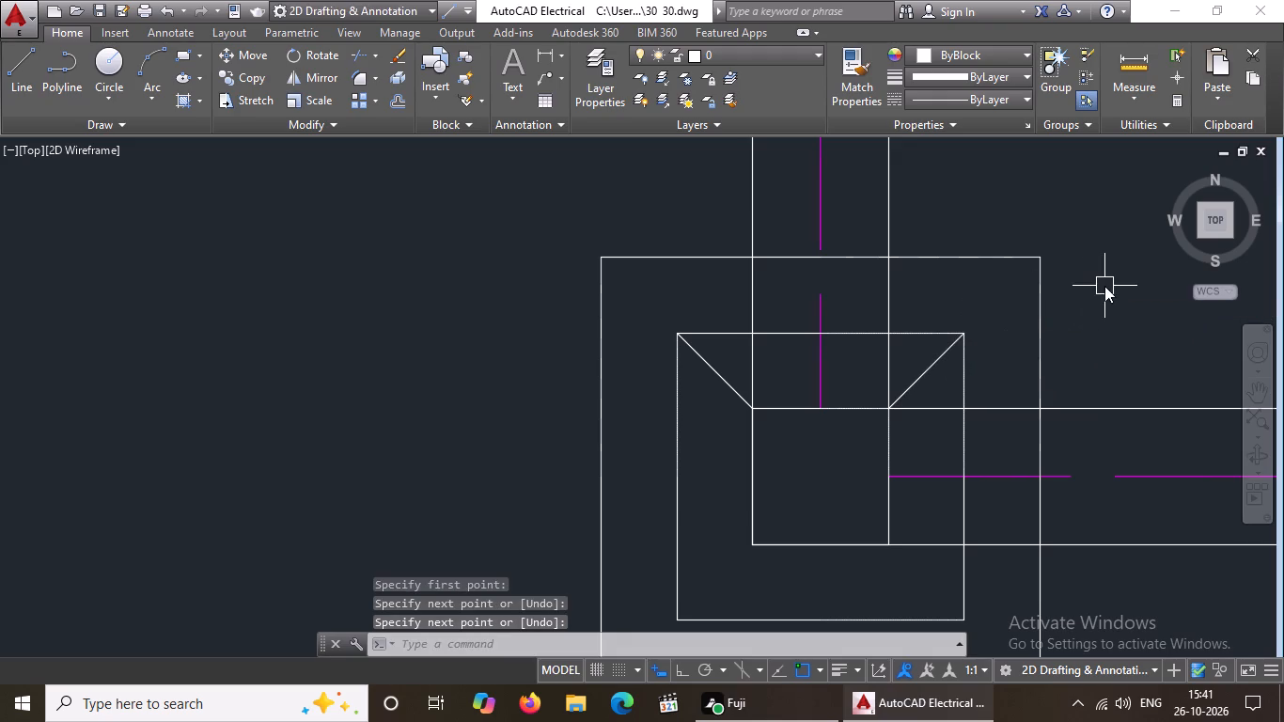
key("Return")
scroll(742, 484, "down", 2)
scroll(735, 521, "up", 2)
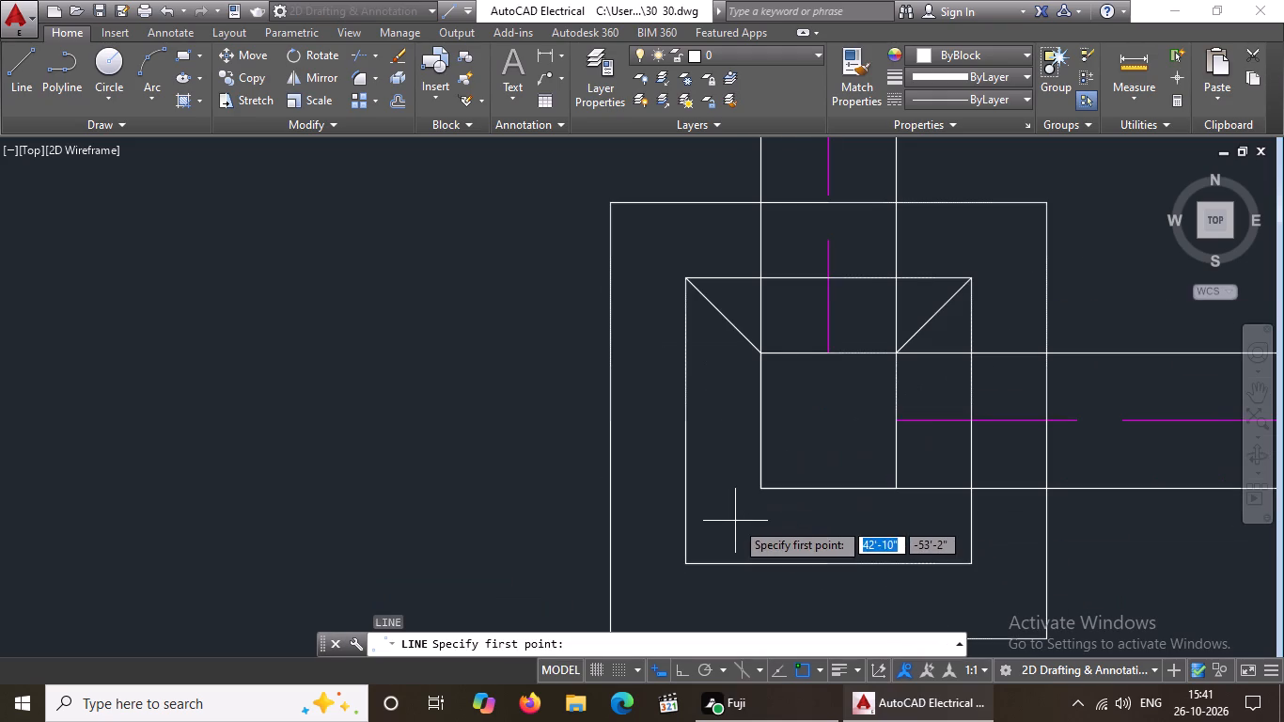
left_click(683, 564)
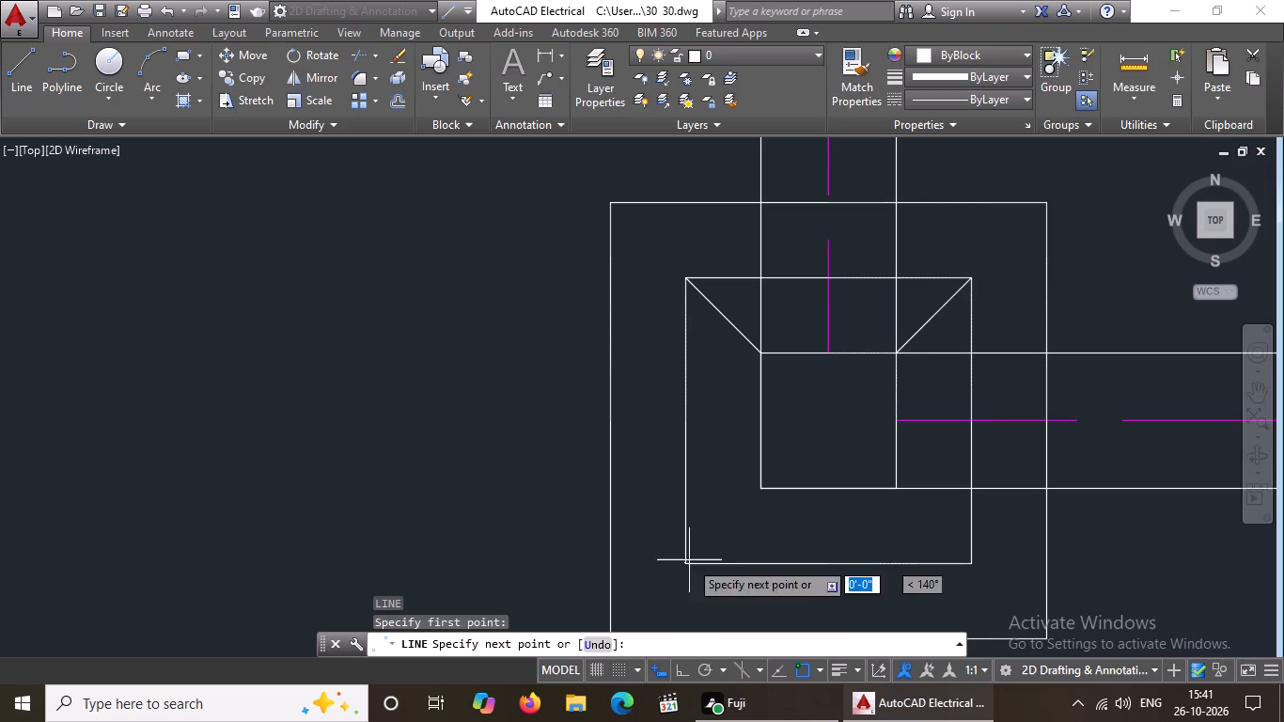
left_click_drag(761, 484, 778, 469)
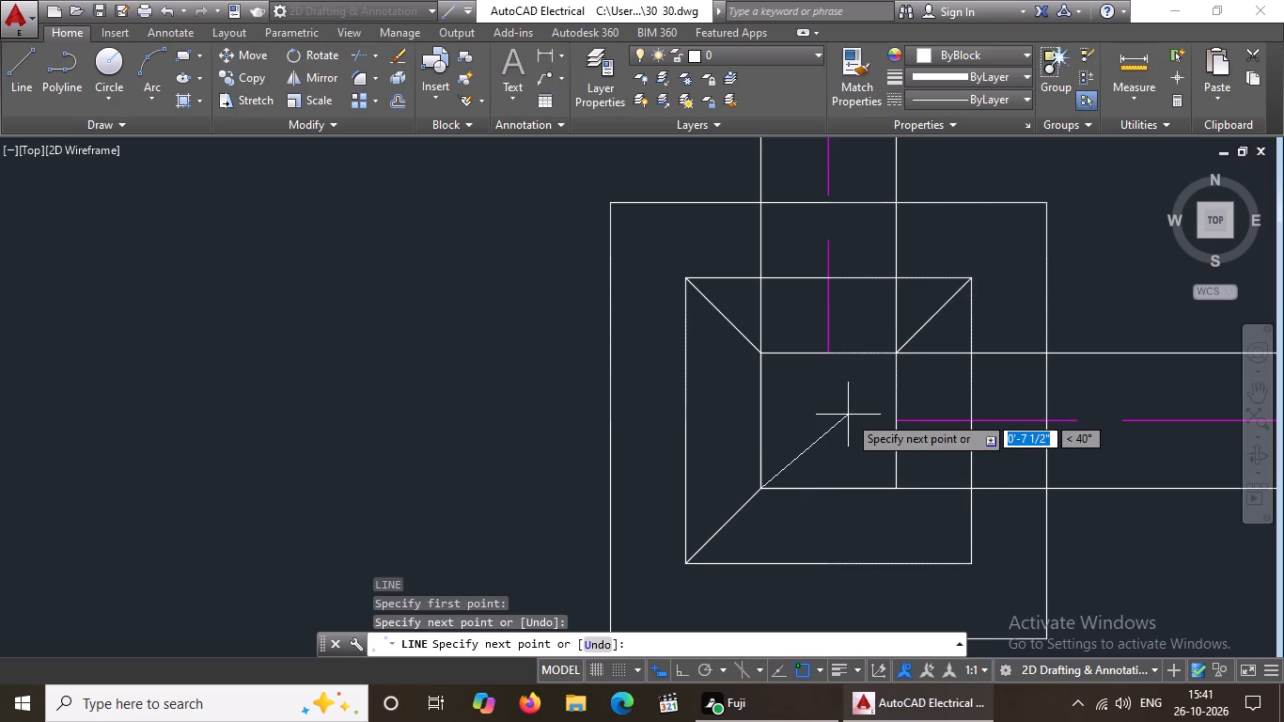
key("Return")
key("l")
key("Return")
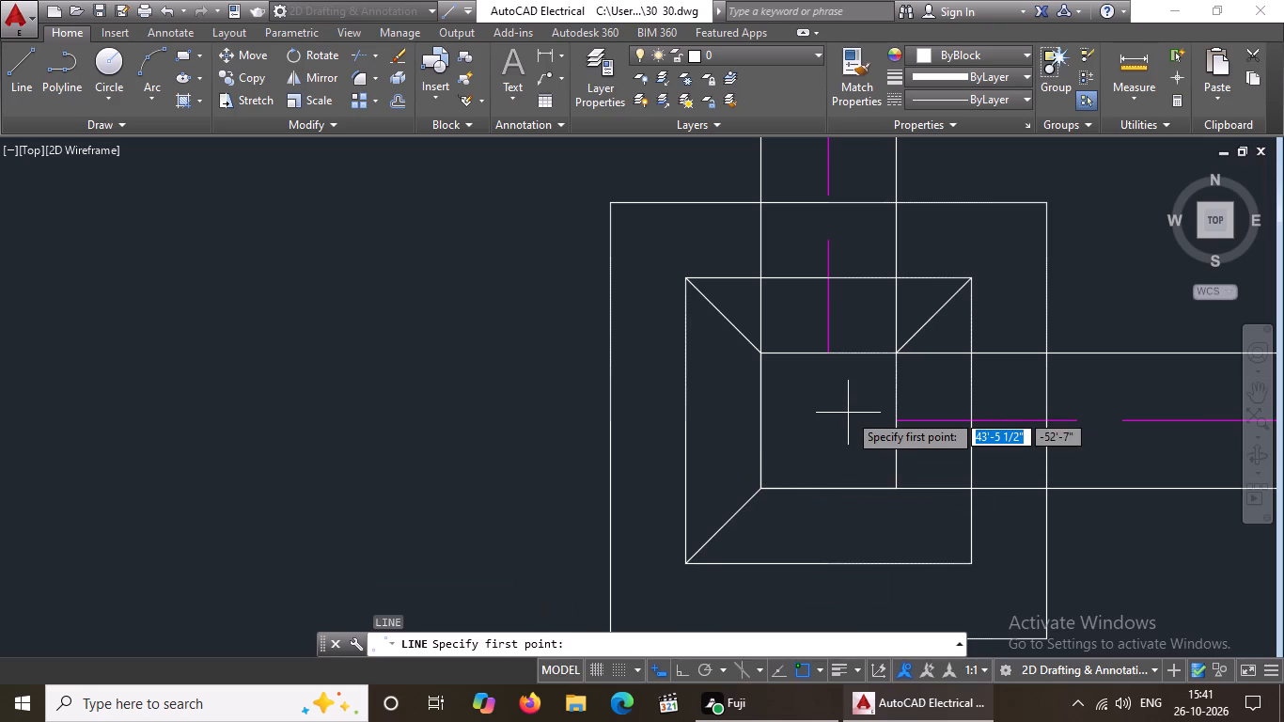
left_click(894, 489)
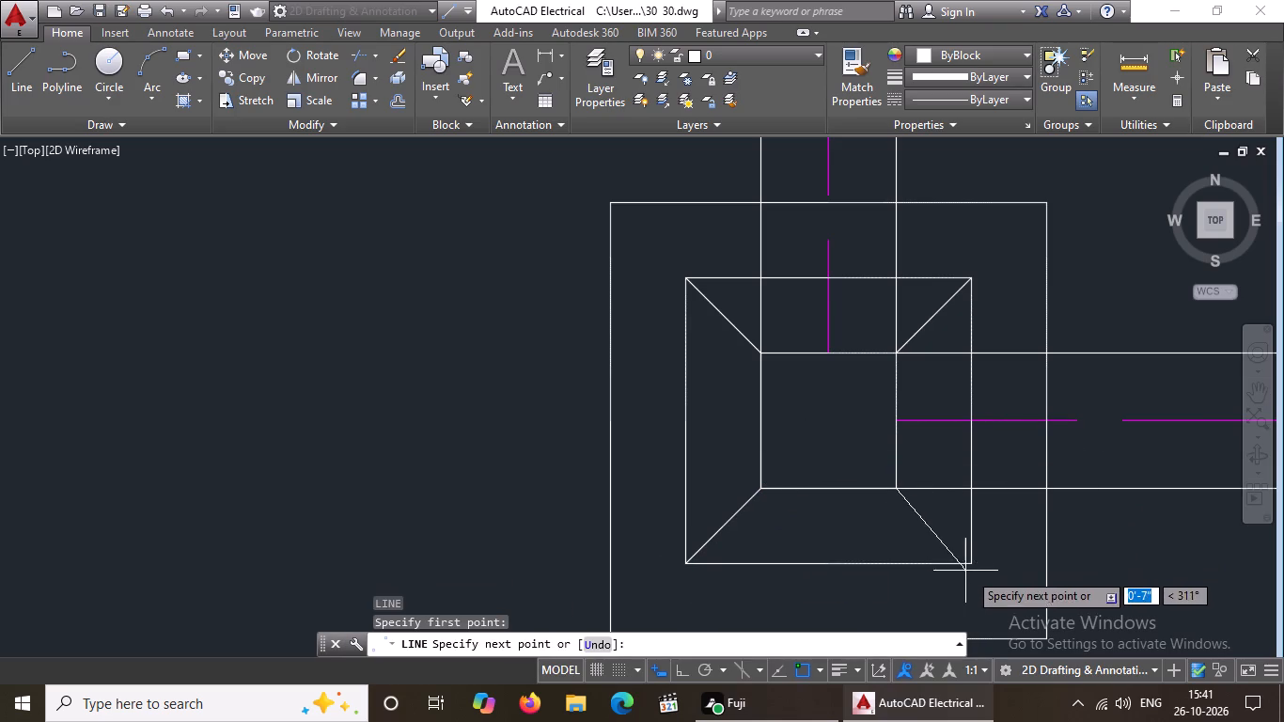
left_click(972, 563)
key("Return")
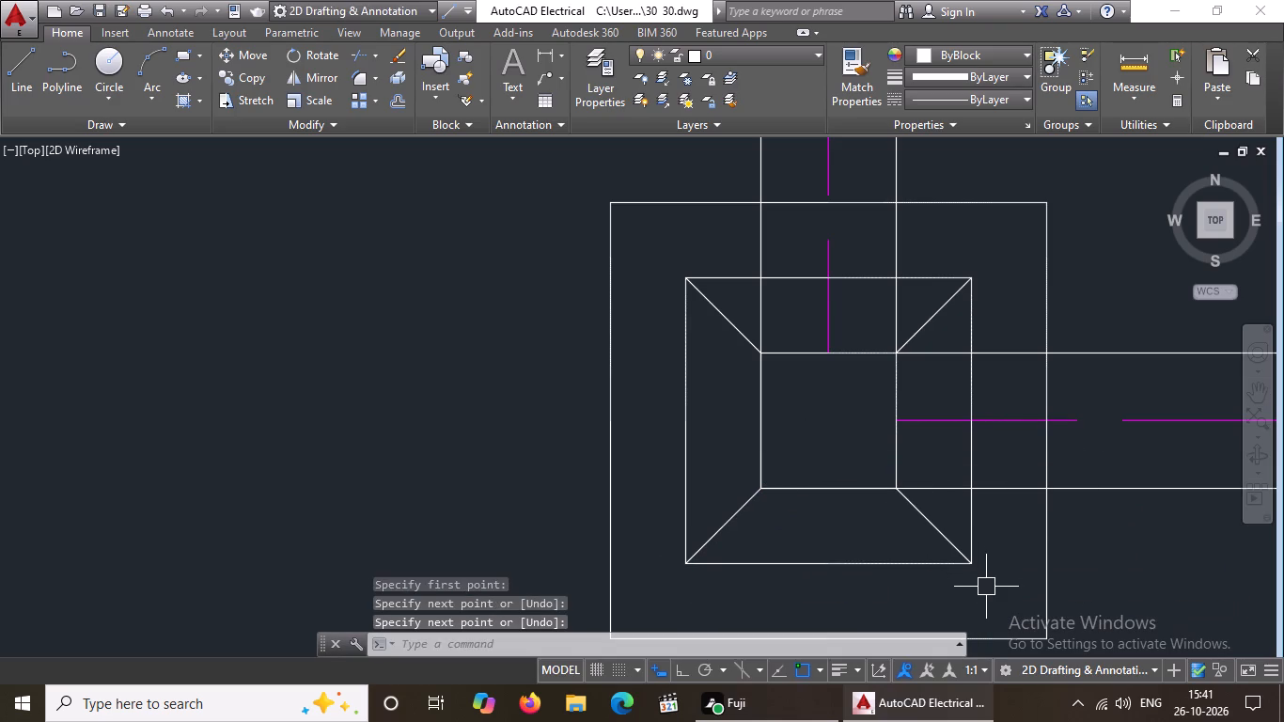
Draw the two northern diagonals between inner ring and wall-line square where the car porch–drawing room wall meets the south exterior wall.
key("l")
key("Return")
scroll(764, 391, "down", 3)
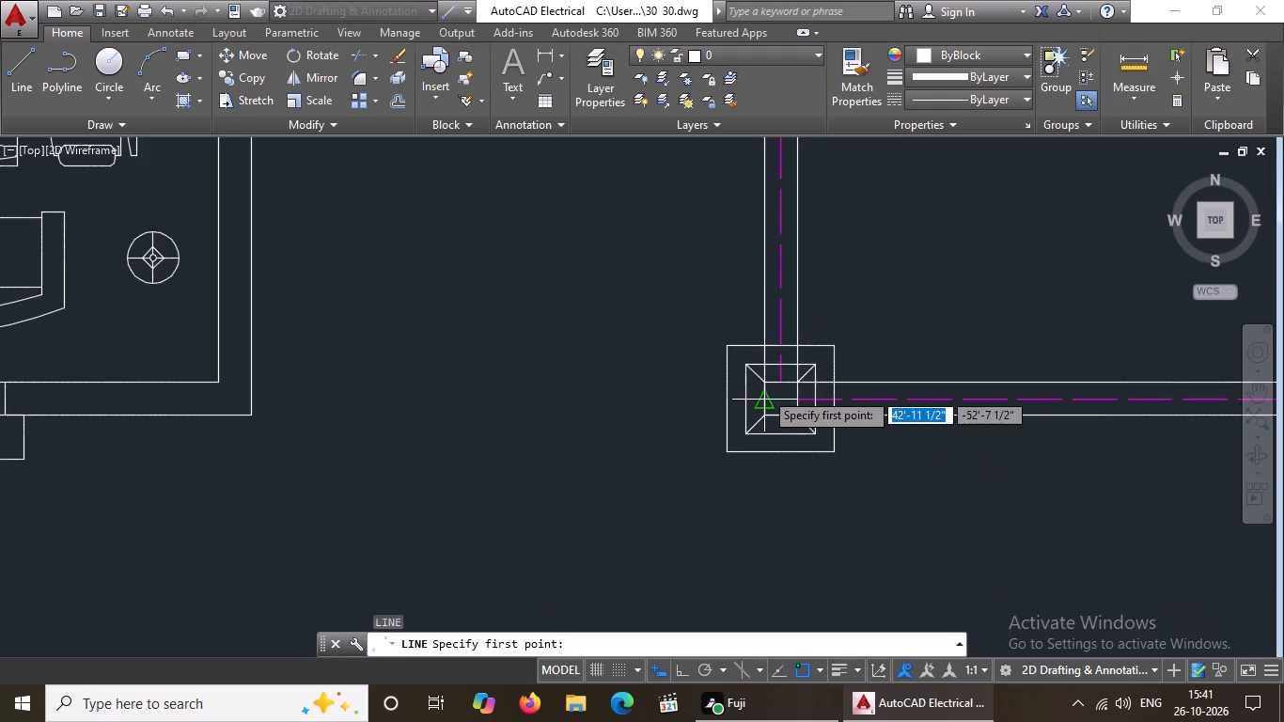
scroll(991, 480, "down", 3)
scroll(1149, 464, "up", 6)
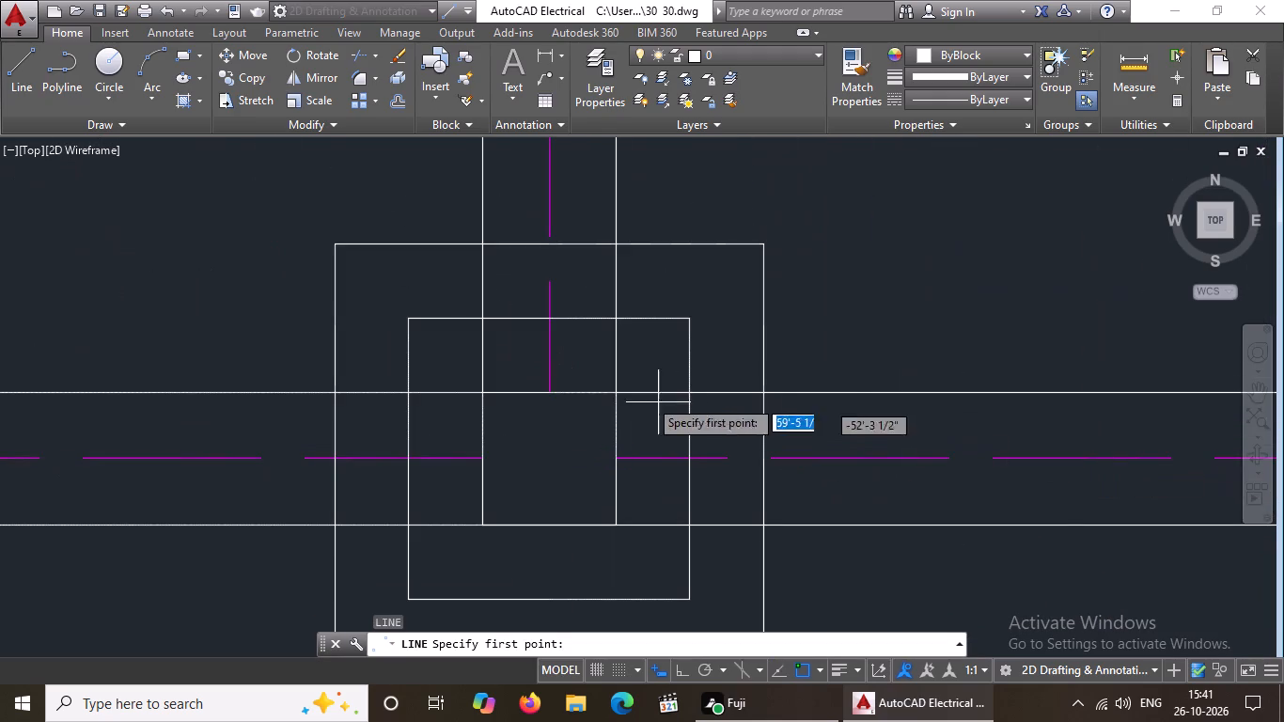
left_click_drag(617, 390, 628, 383)
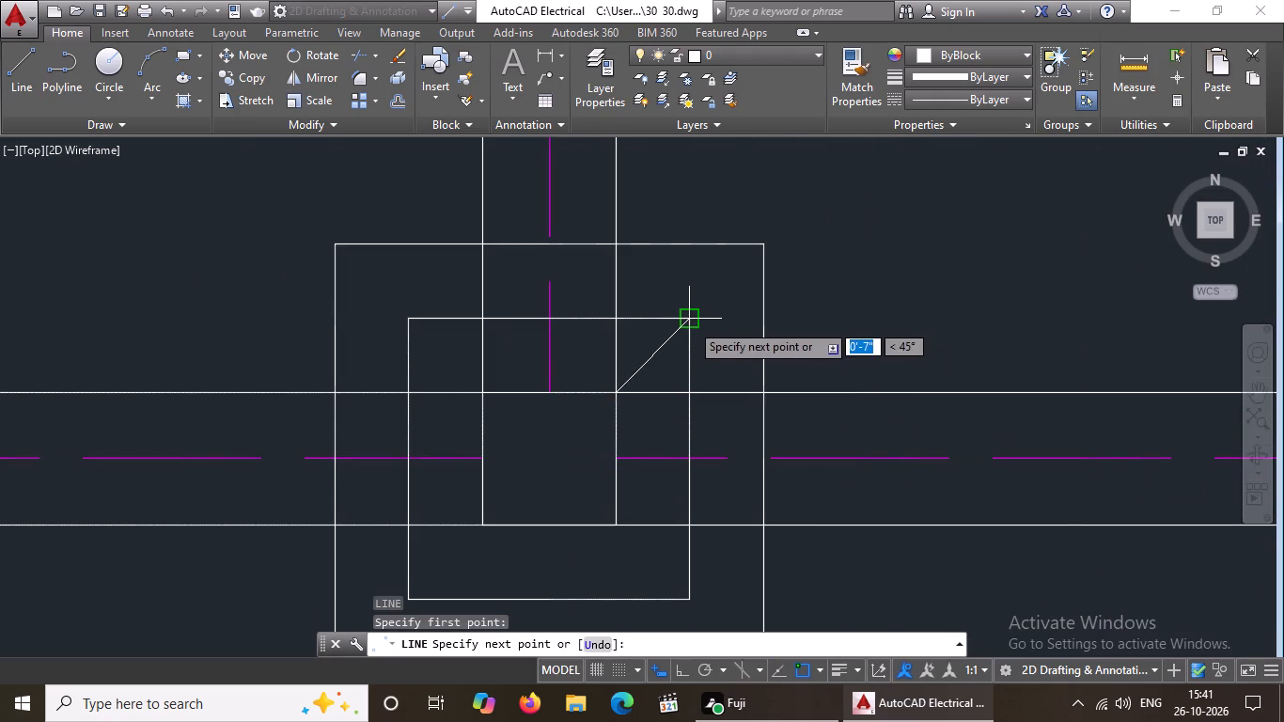
left_click(689, 320)
key("Return")
key("l")
key("Return")
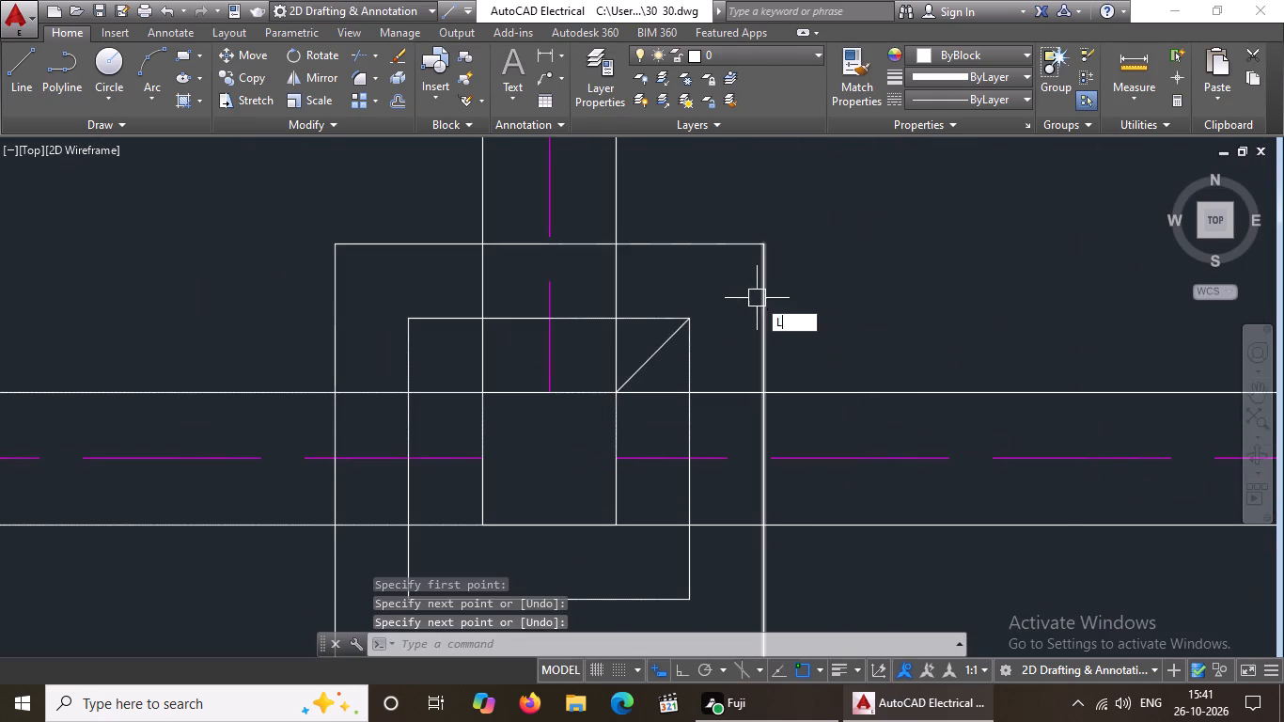
left_click(409, 320)
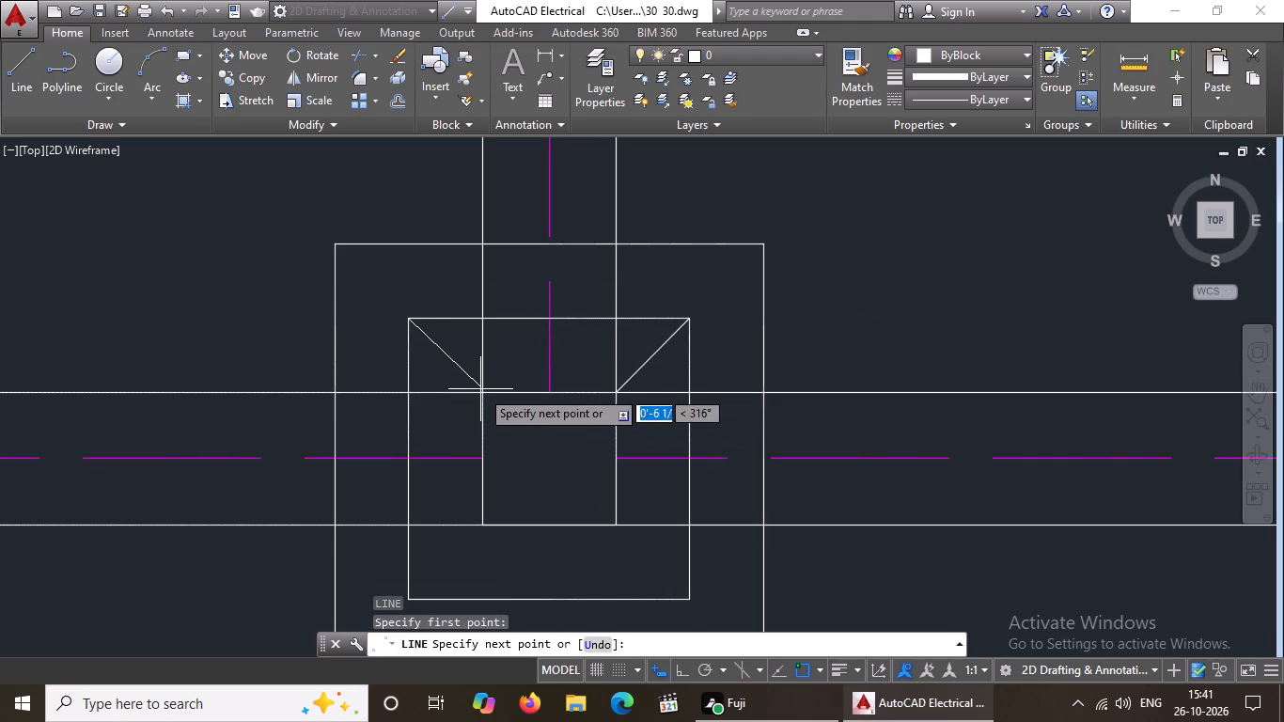
left_click(482, 396)
key("Return")
Draw the two southern diagonals between inner ring and wall-line square where the car porch–drawing room wall meets the south exterior wall.
key("l")
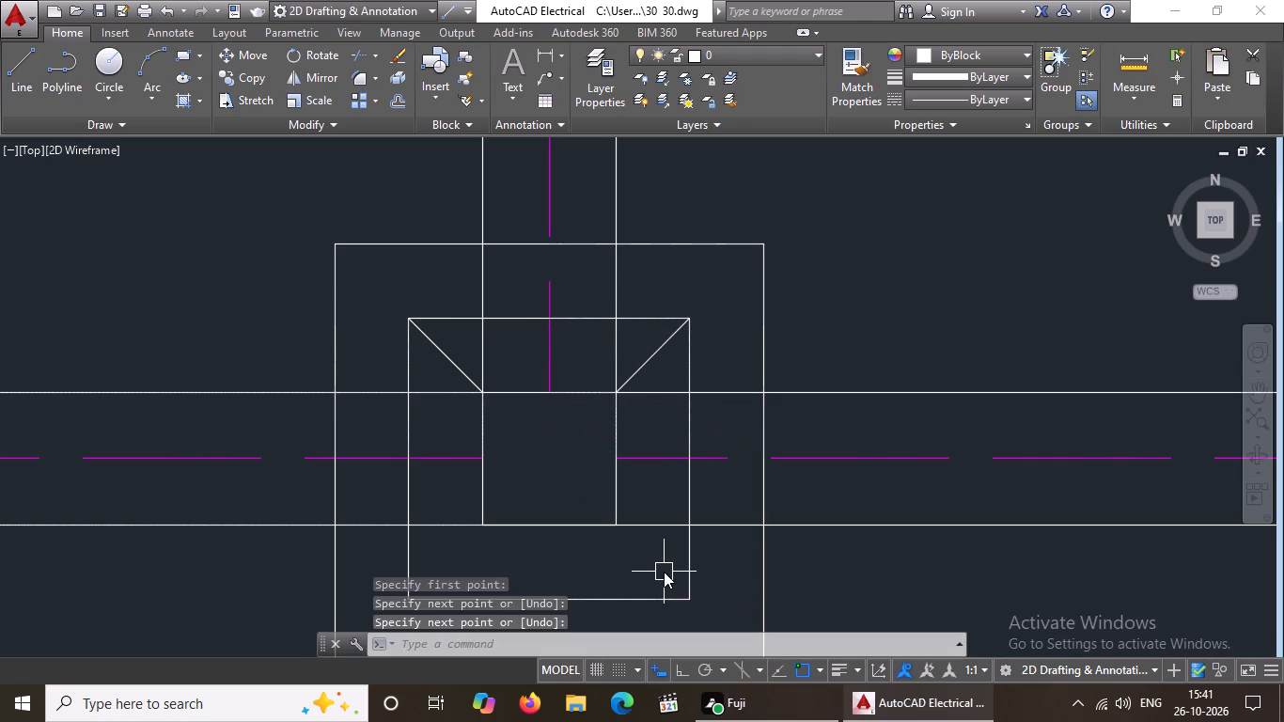
key("Return")
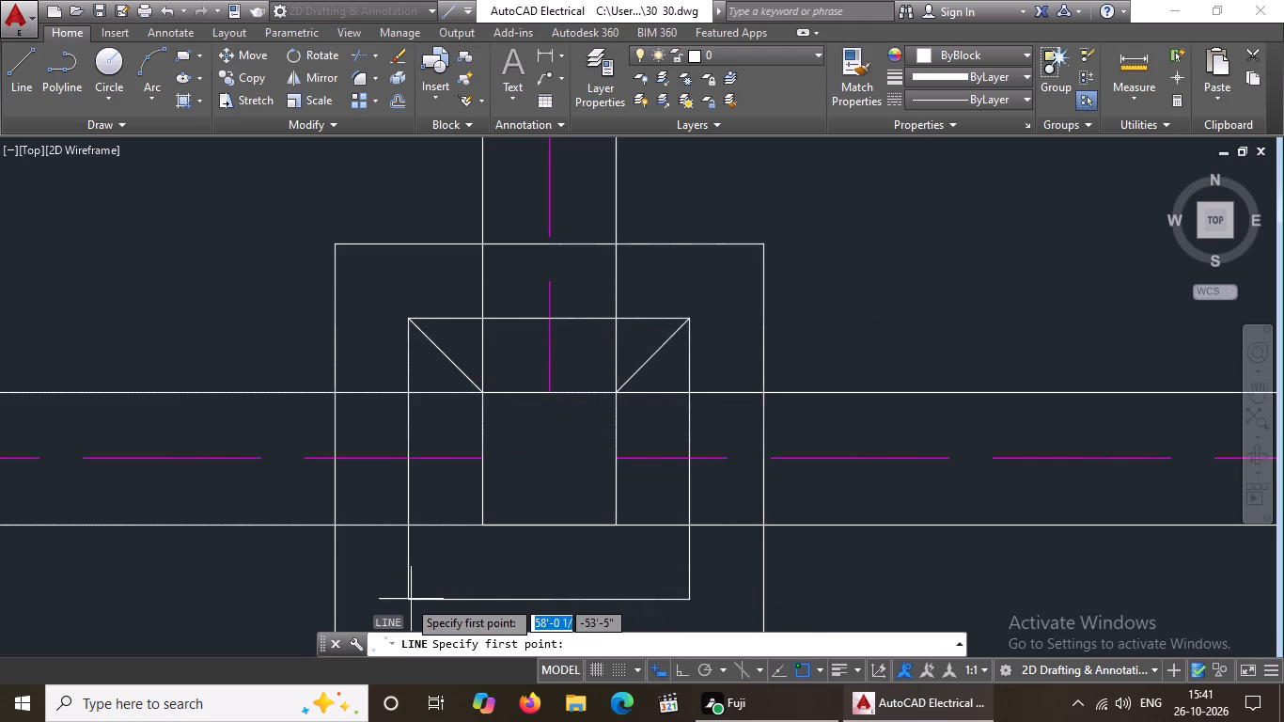
left_click_drag(410, 599, 415, 588)
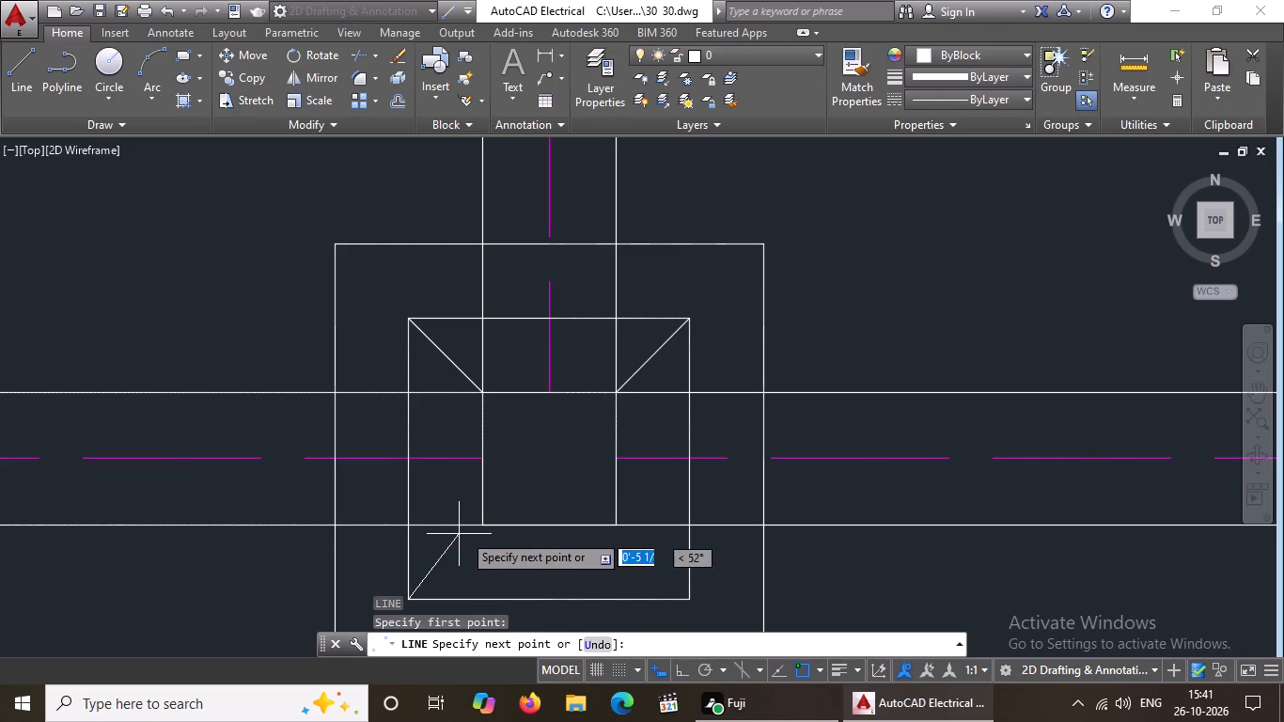
left_click_drag(487, 524, 495, 507)
key("Return")
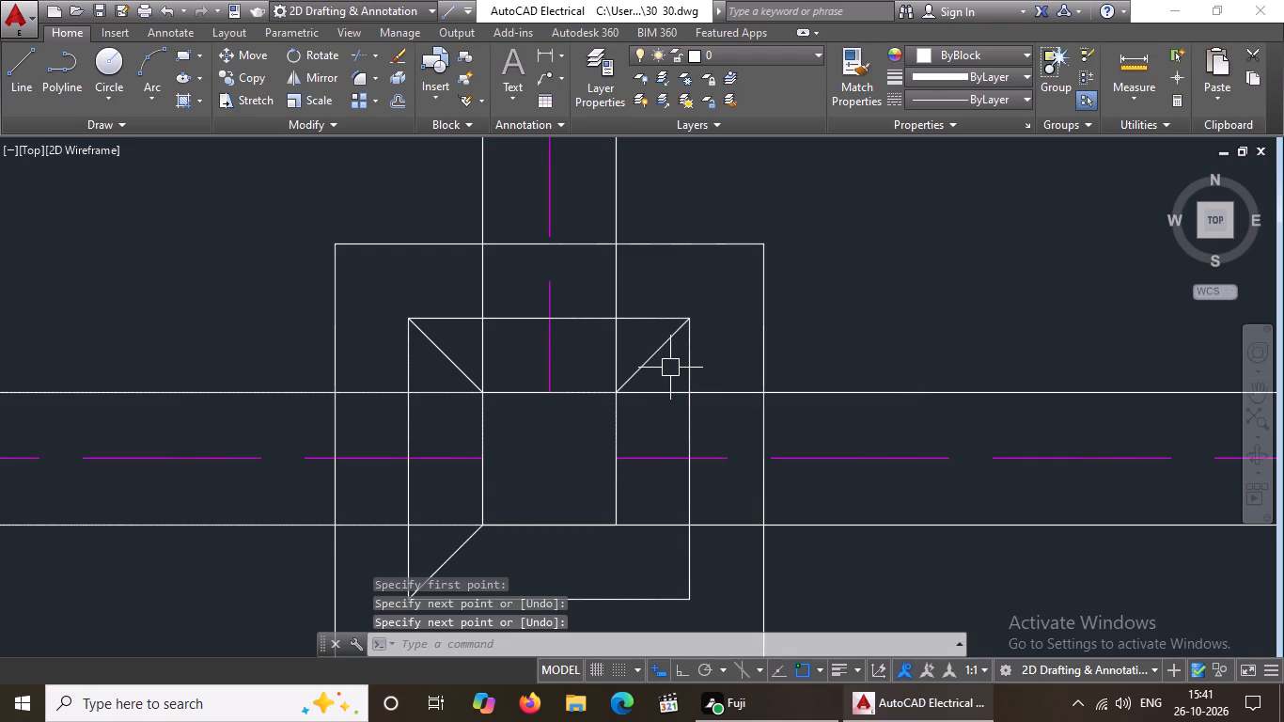
key("l")
key("Return")
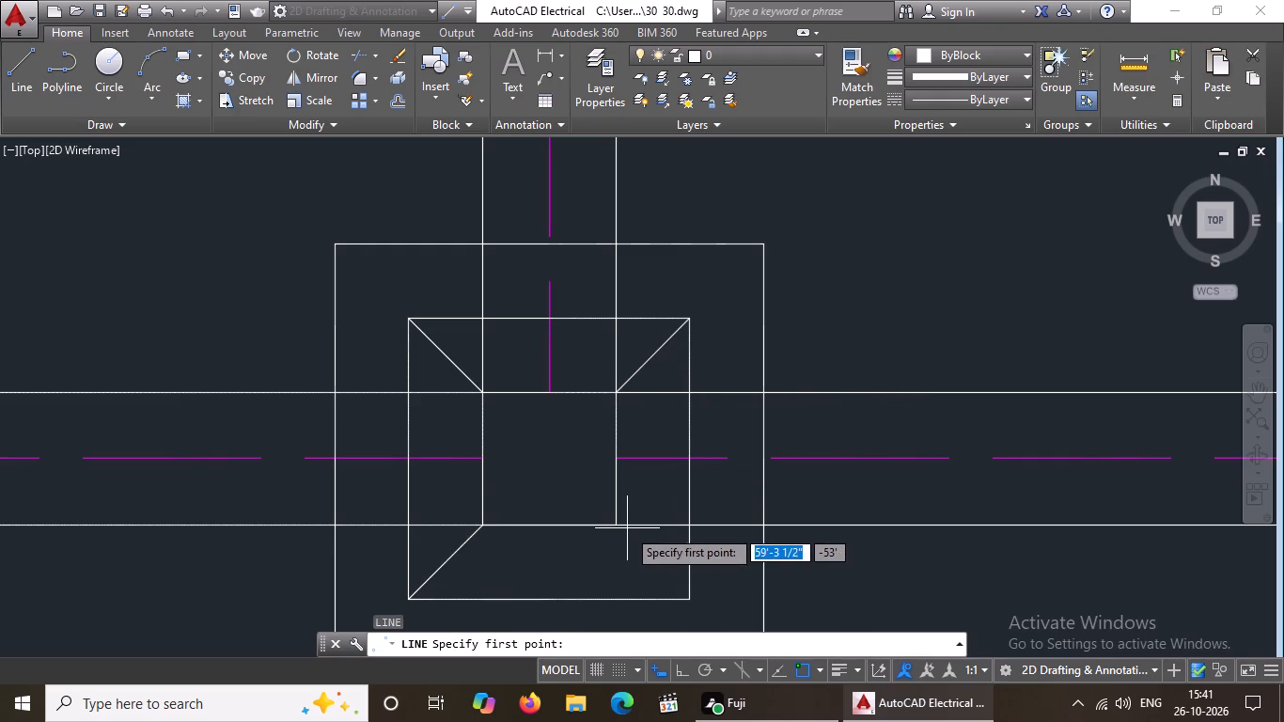
left_click(616, 520)
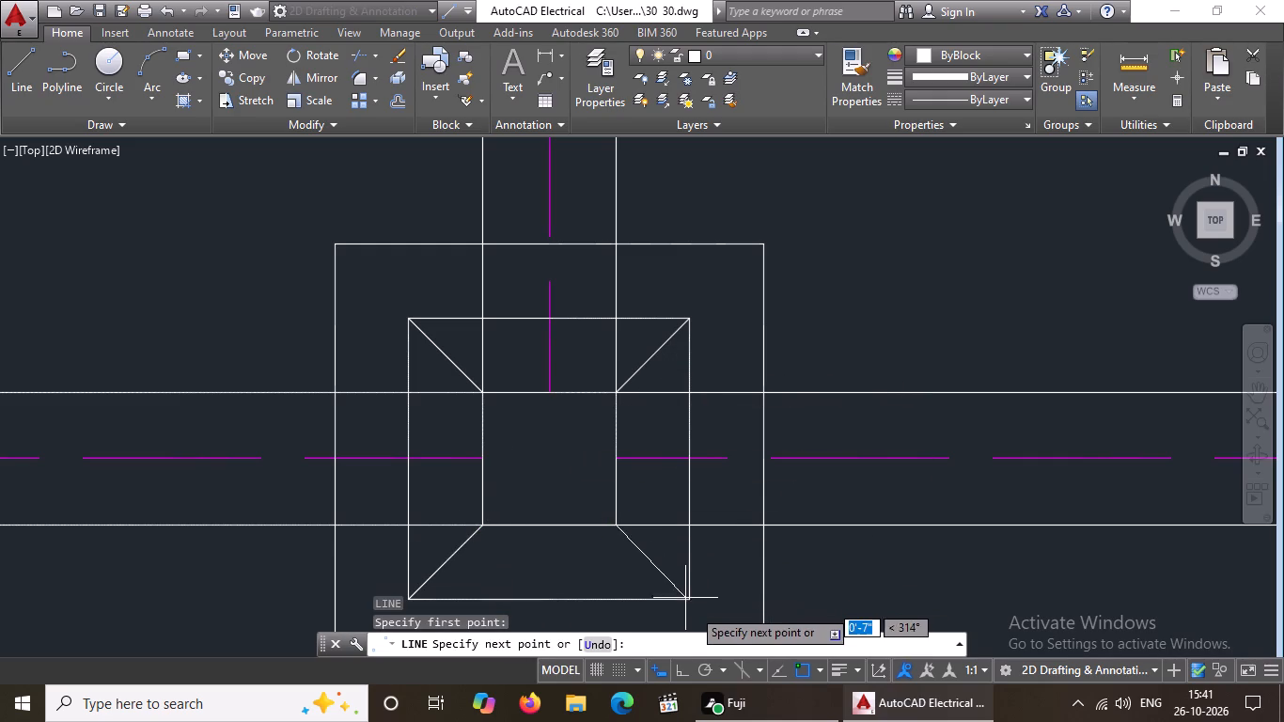
left_click_drag(690, 600, 750, 578)
key("Return")
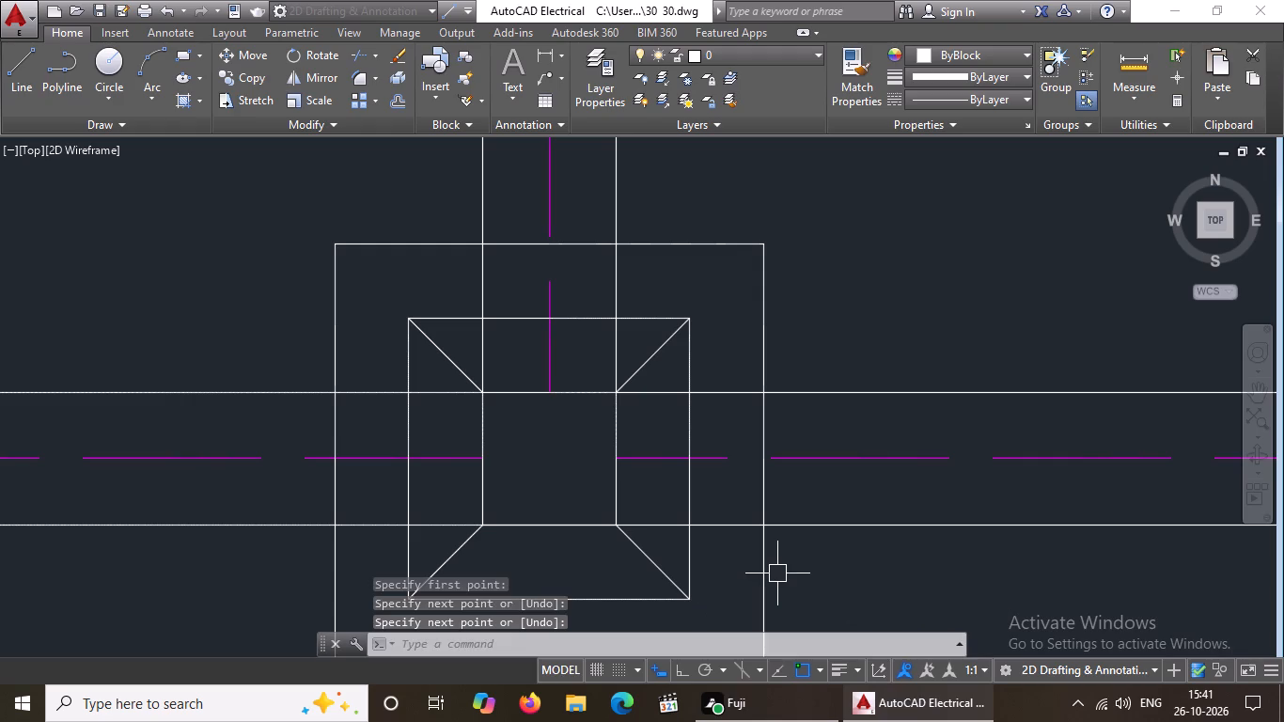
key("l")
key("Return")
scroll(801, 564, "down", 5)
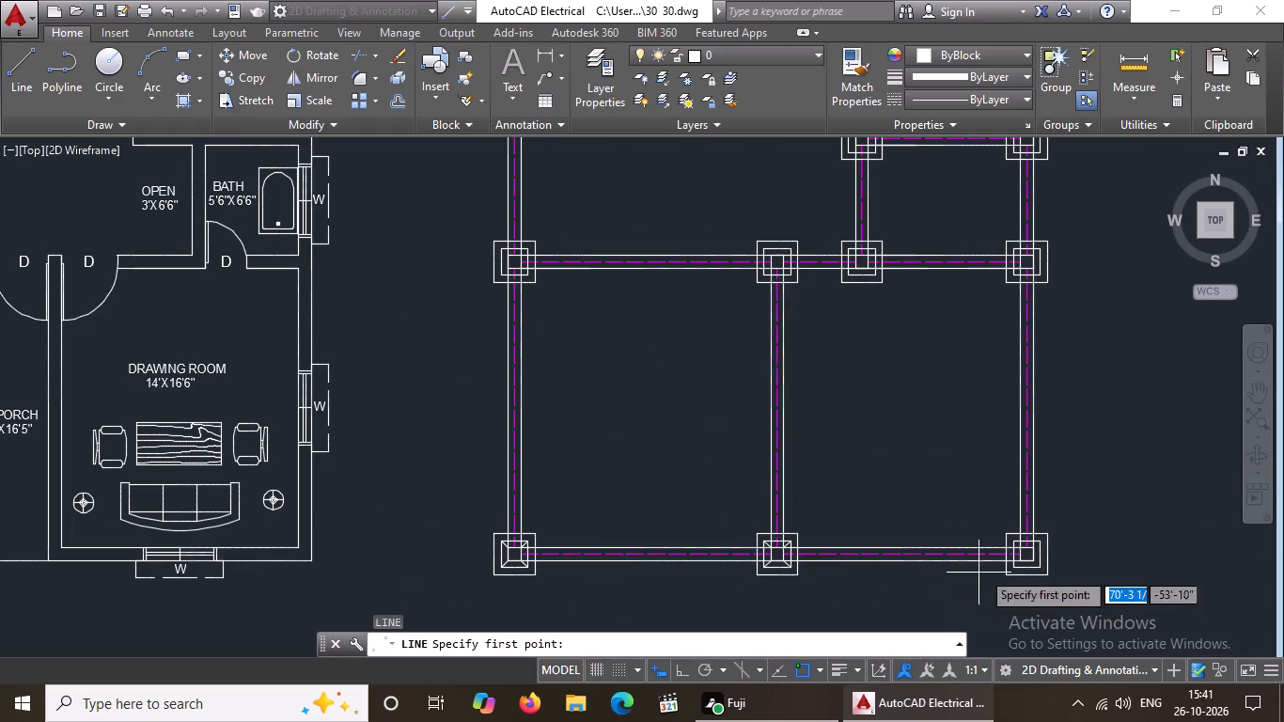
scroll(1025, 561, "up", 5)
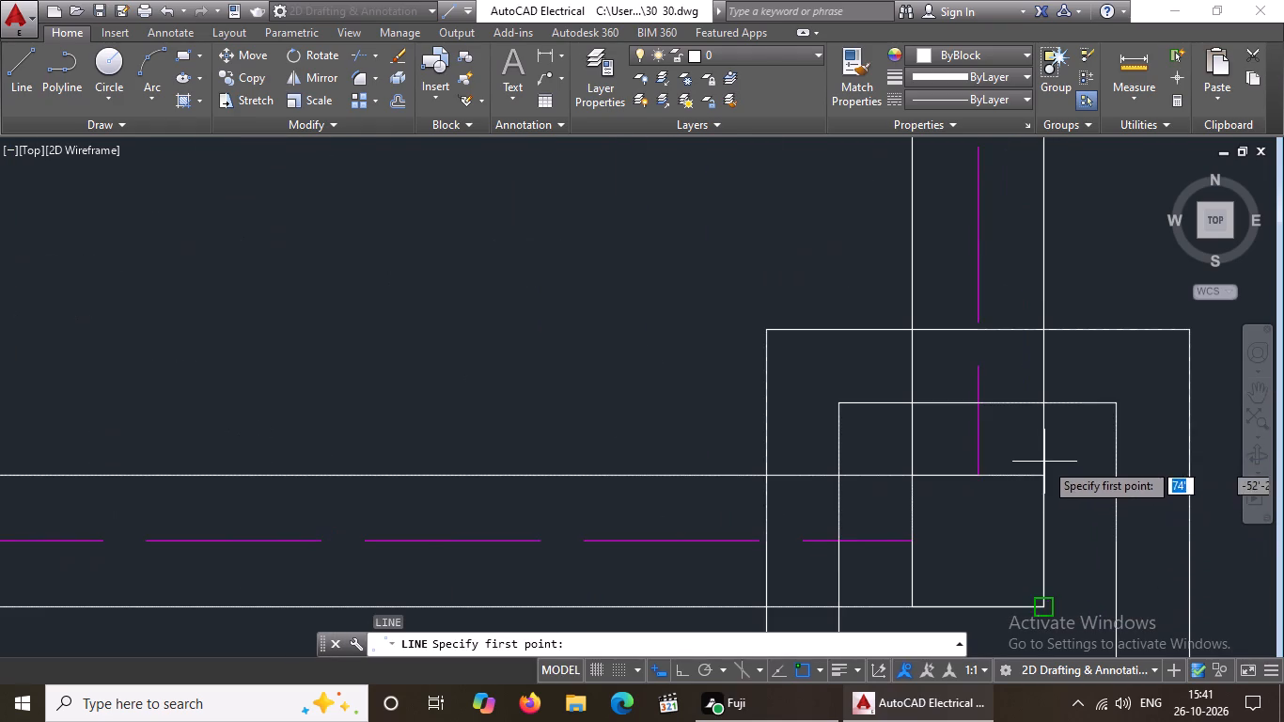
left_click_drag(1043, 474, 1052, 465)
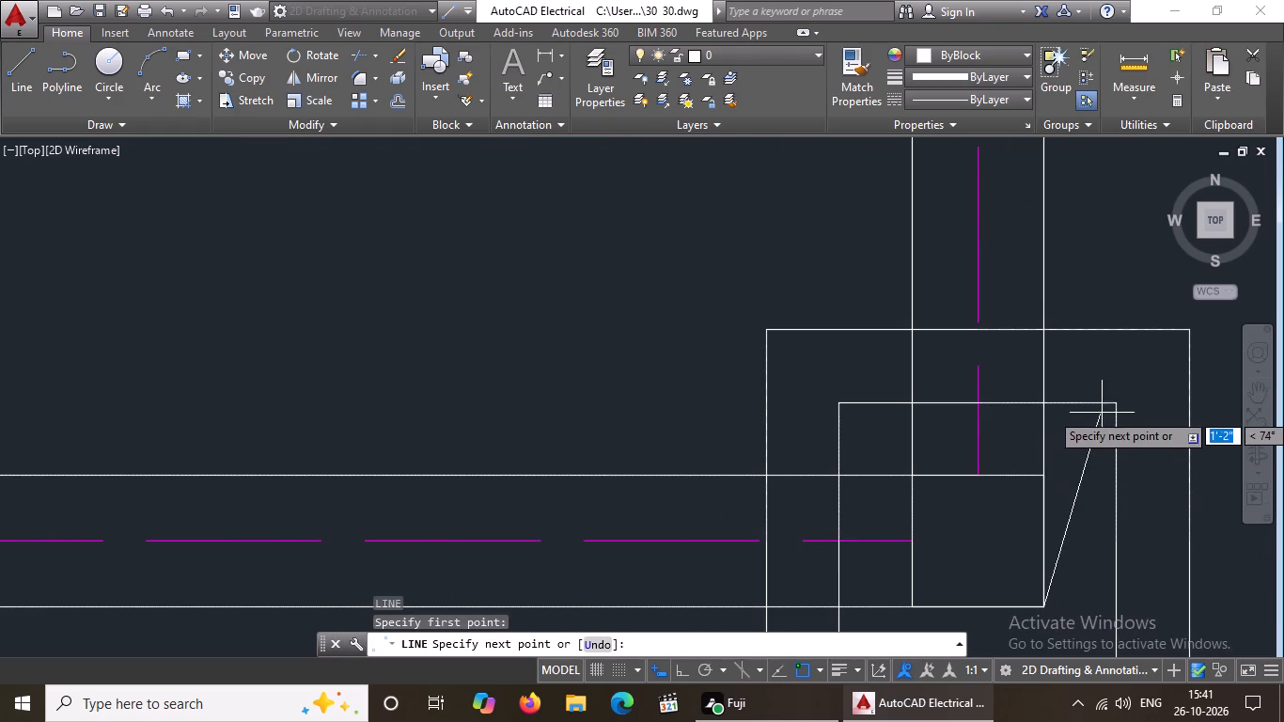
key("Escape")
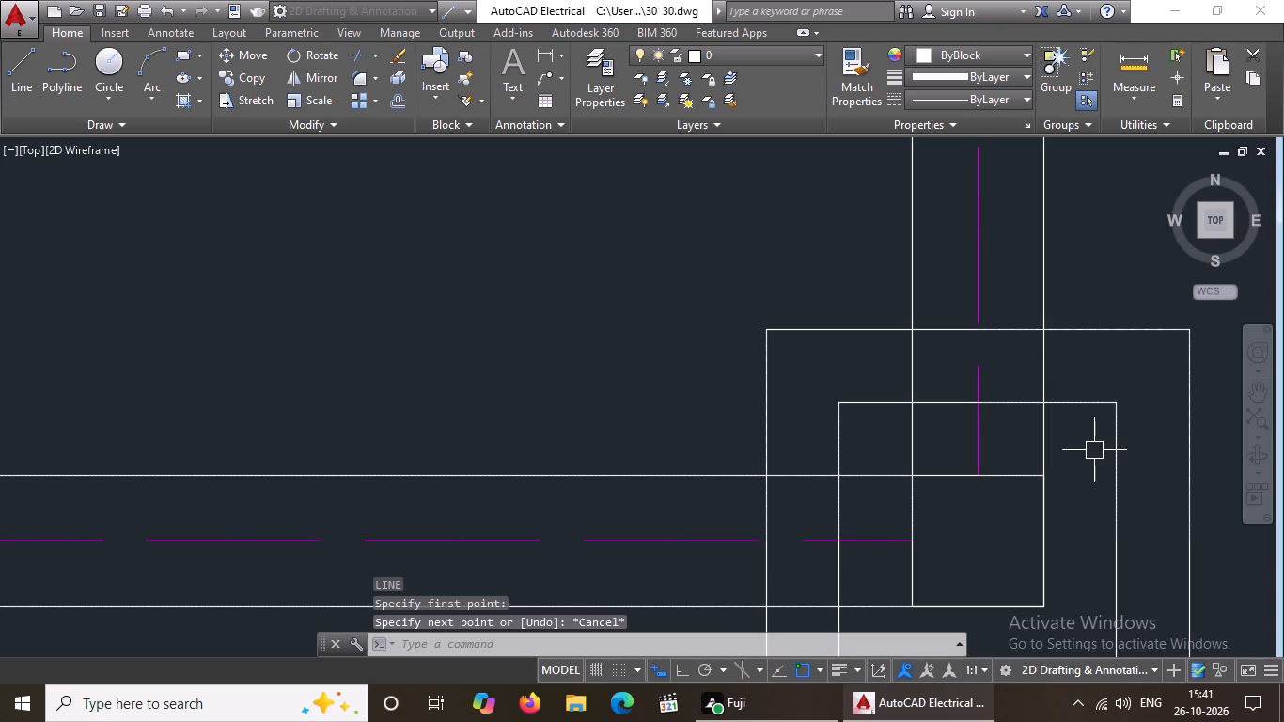
Draw diagonal lines joining the inner ring's two northern corners to the wall-line square at the centreline plan's southeast exterior corner.
key("l")
key("Return")
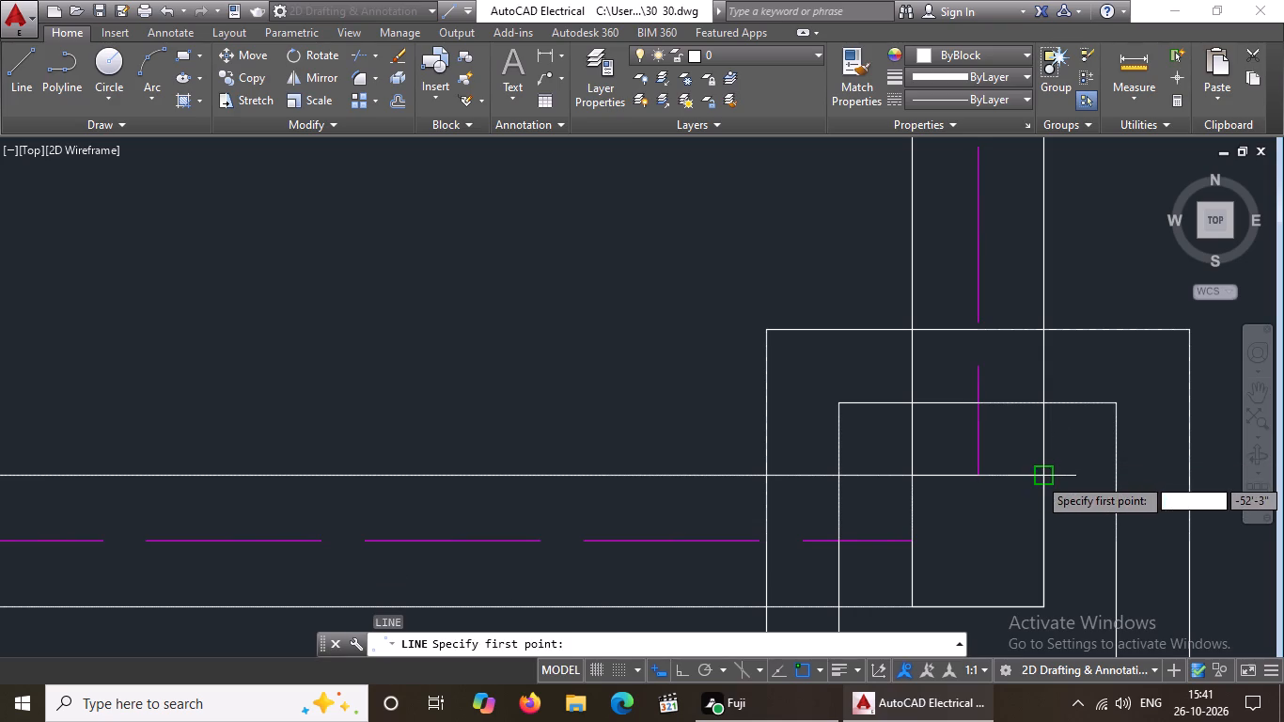
left_click_drag(1038, 478, 1047, 467)
left_click_drag(1116, 402, 1124, 393)
key("Return")
key("l")
key("Return")
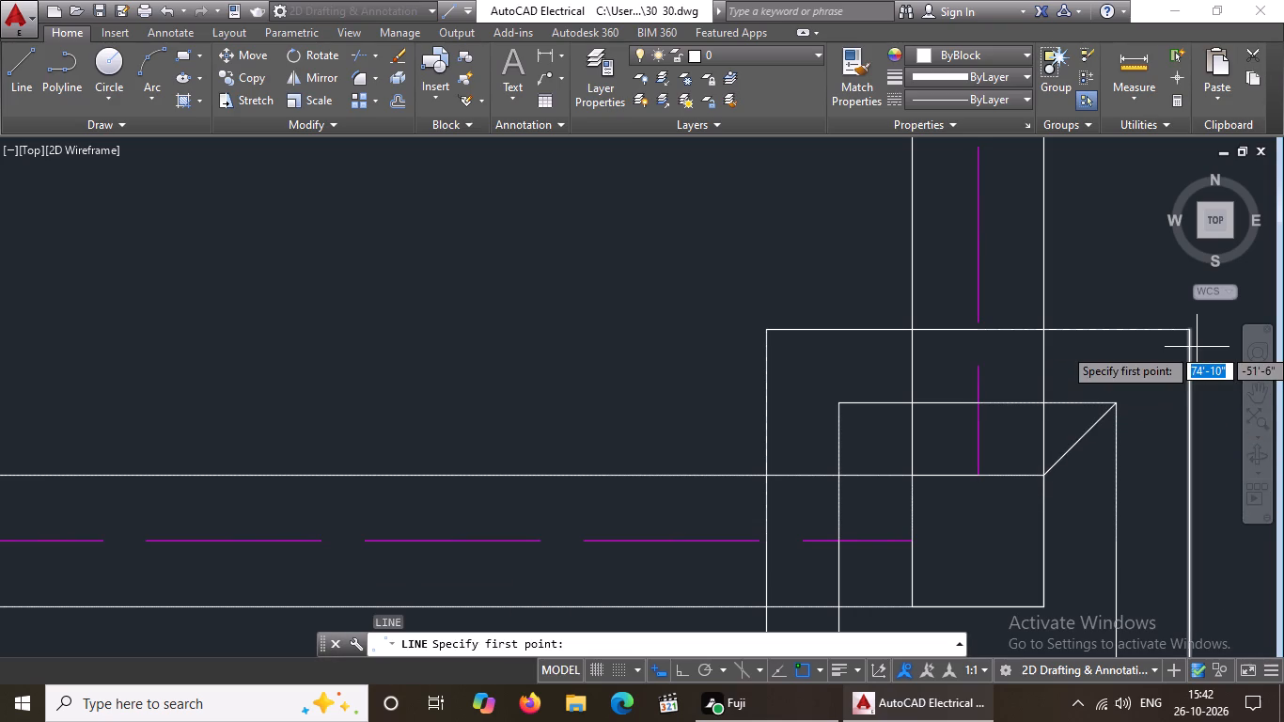
left_click(908, 473)
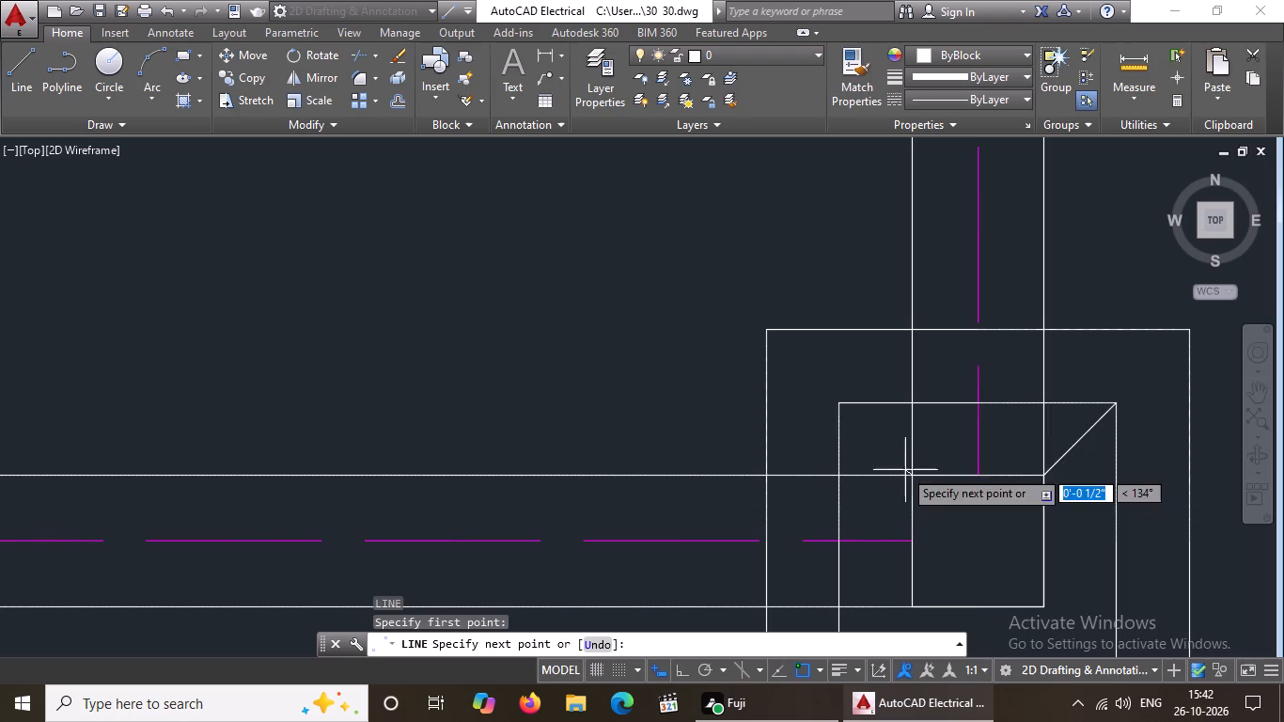
left_click(840, 407)
key("Return")
Draw diagonal lines joining the inner ring's two southern corners to the wall-line square at the southeast exterior corner.
key("l")
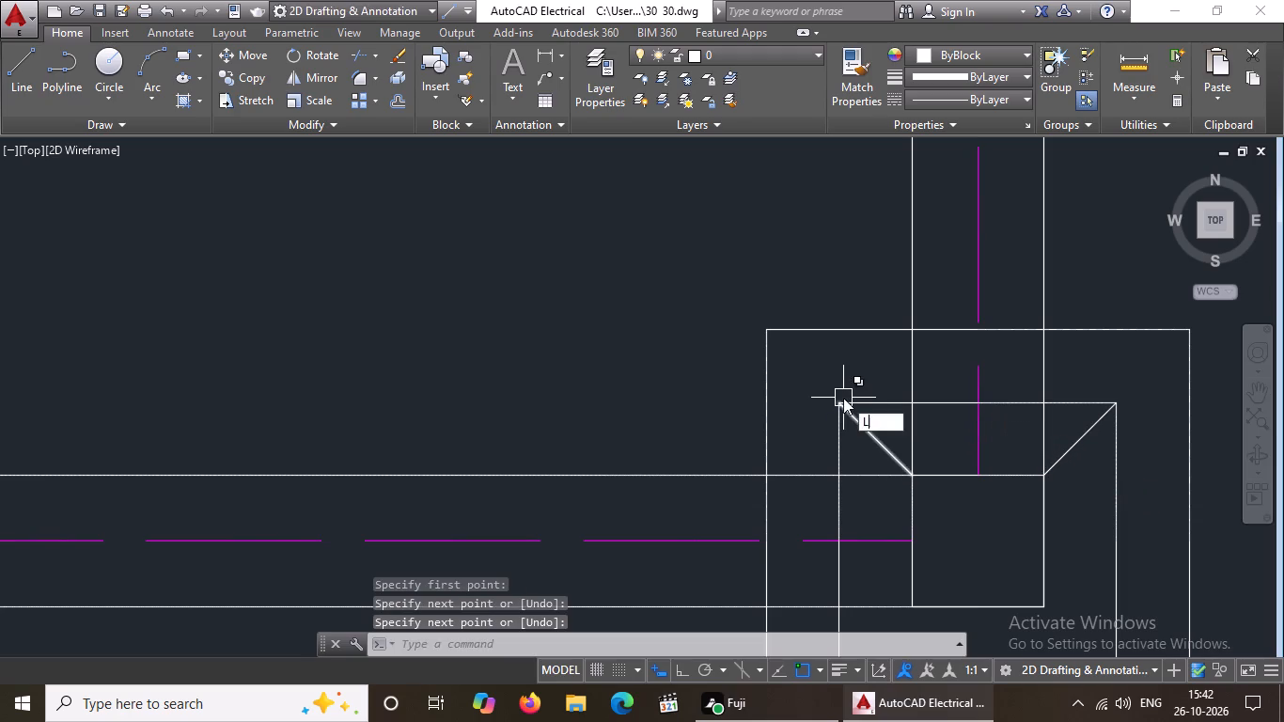
key("Return")
scroll(976, 351, "down", 2)
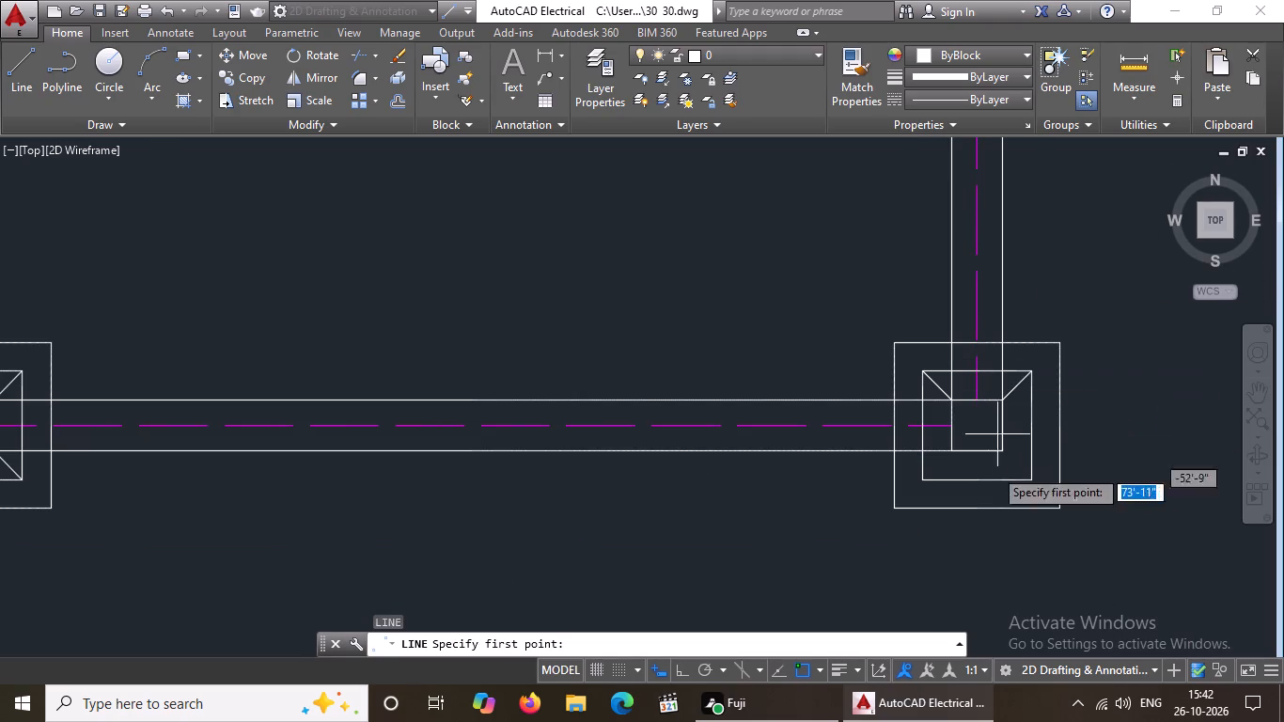
scroll(922, 479, "up", 2)
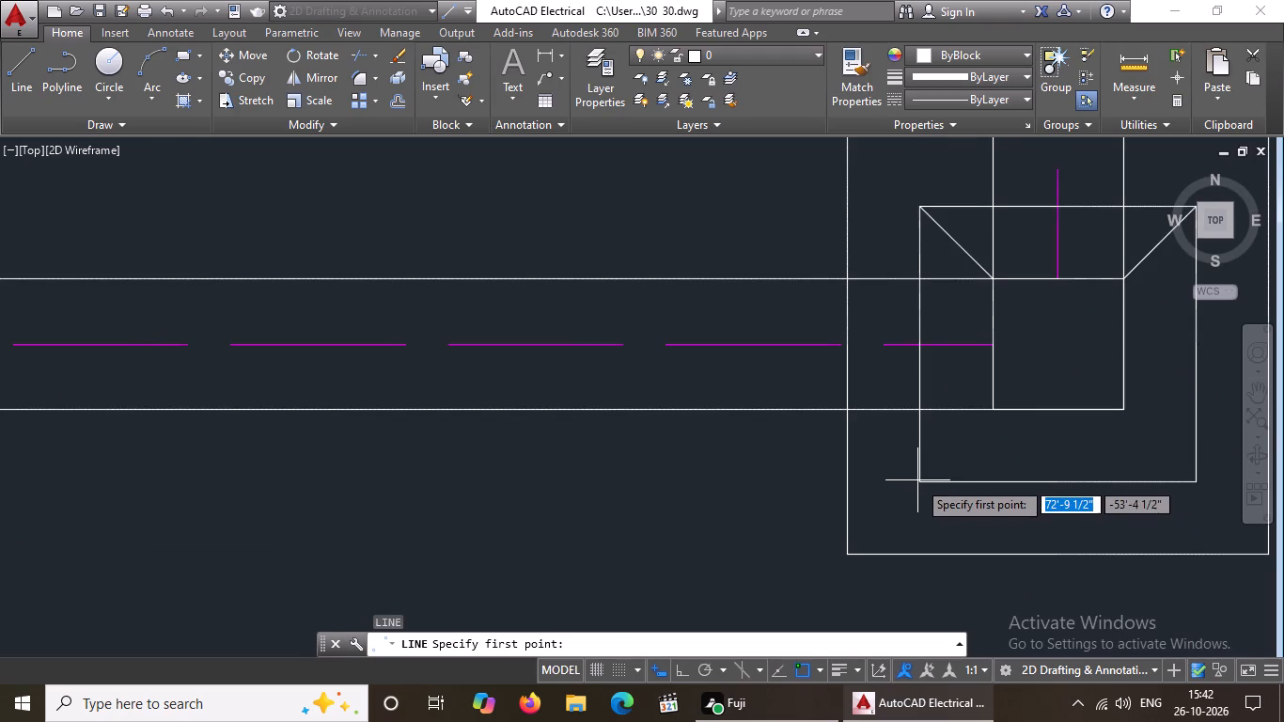
left_click_drag(924, 481, 940, 465)
left_click_drag(993, 408, 1002, 388)
key("Return")
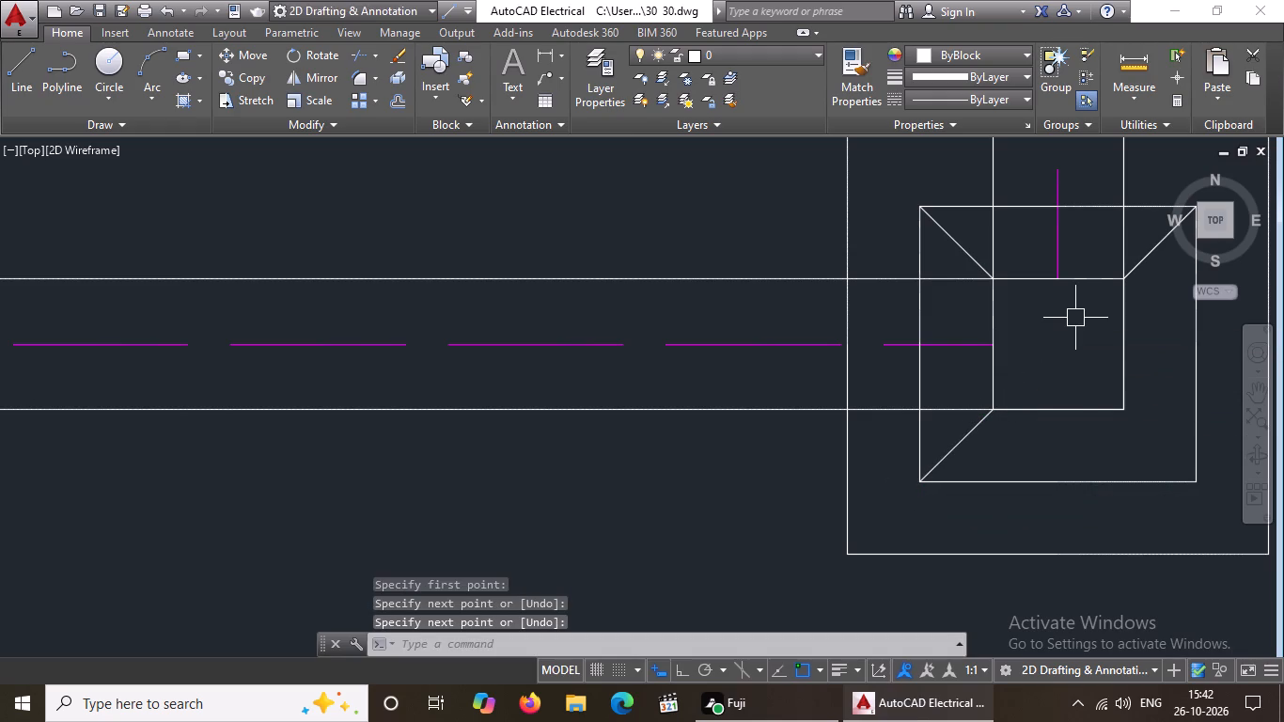
key("l")
key("Return")
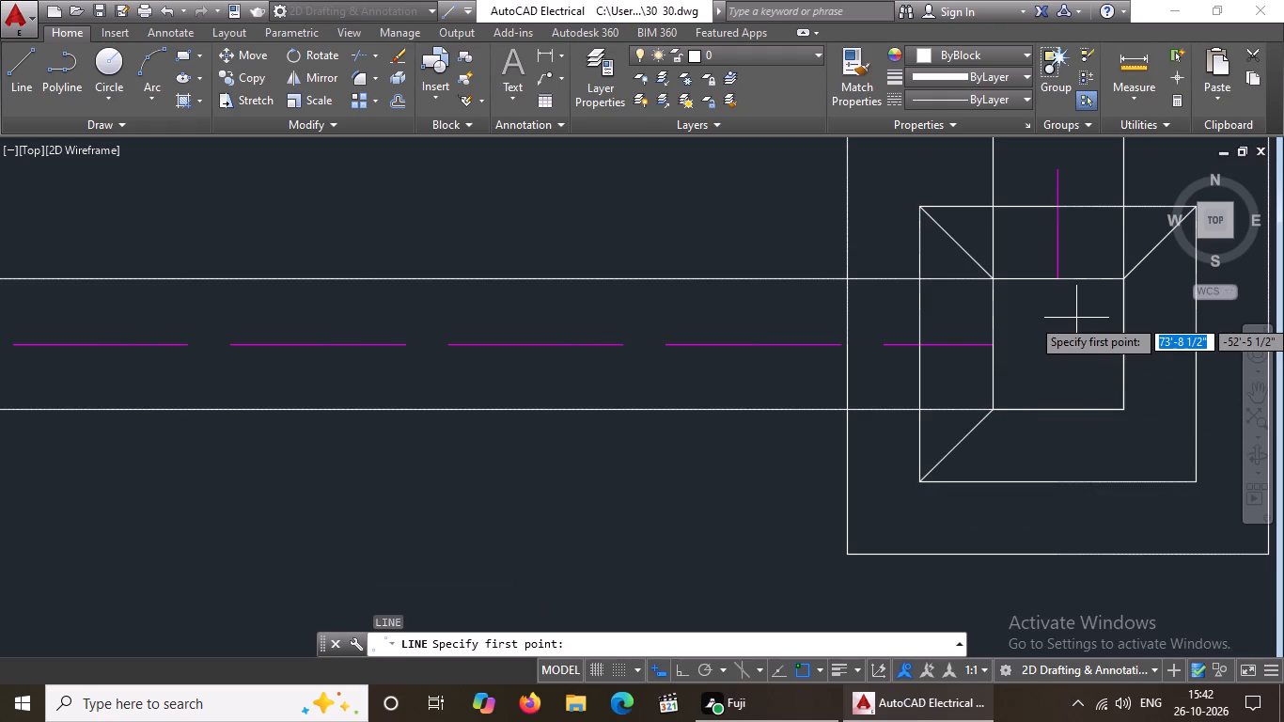
left_click(1120, 407)
left_click(1196, 489)
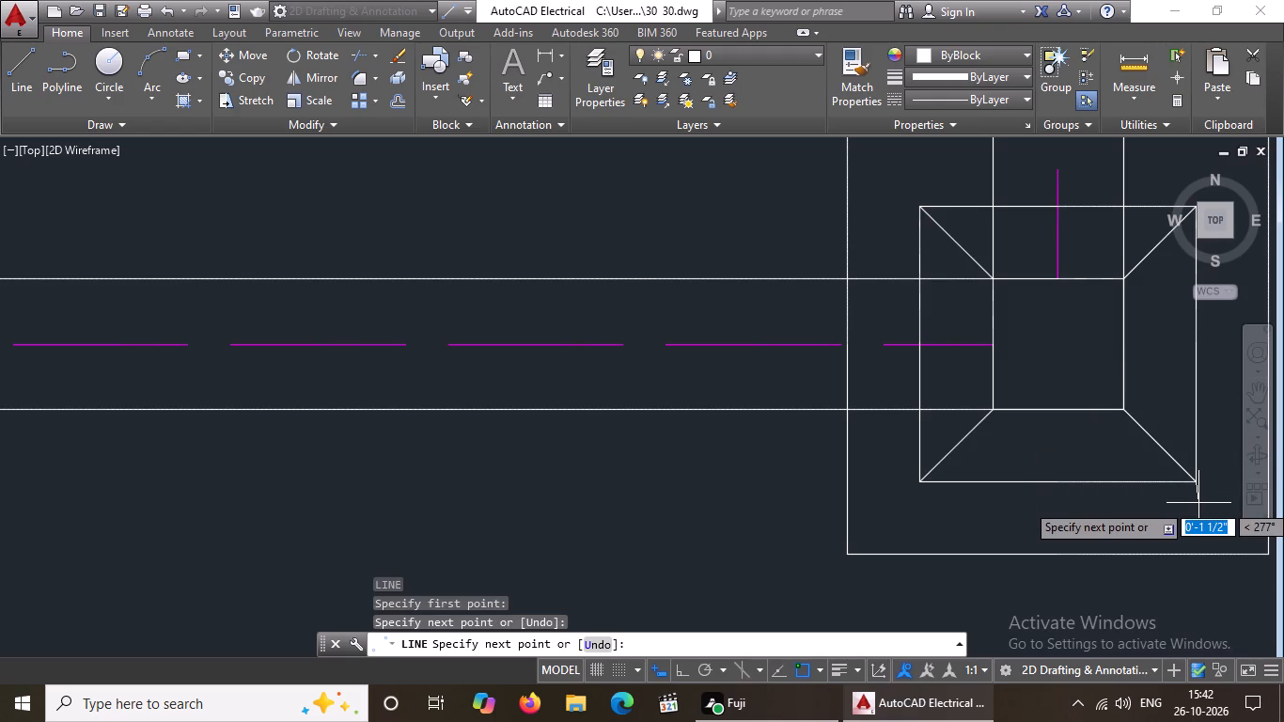
scroll(1066, 485, "down", 3)
right_click(1187, 494)
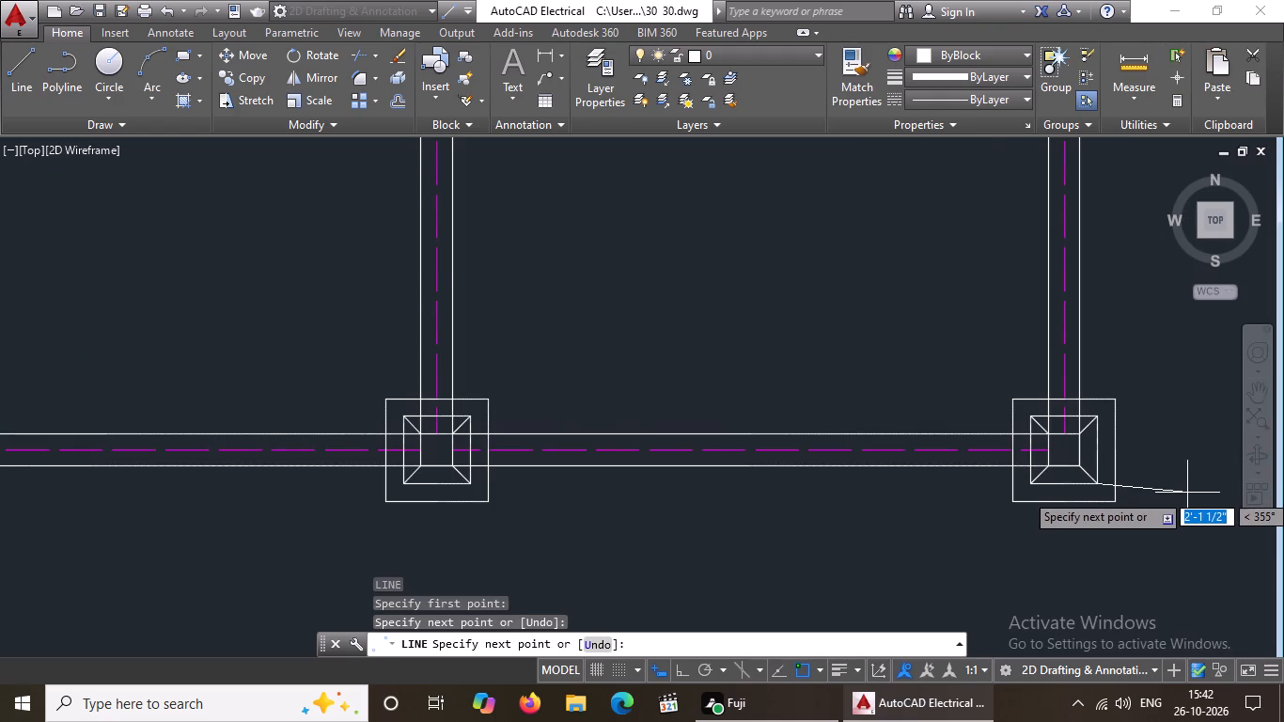
key("Return")
key("l")
key("Return")
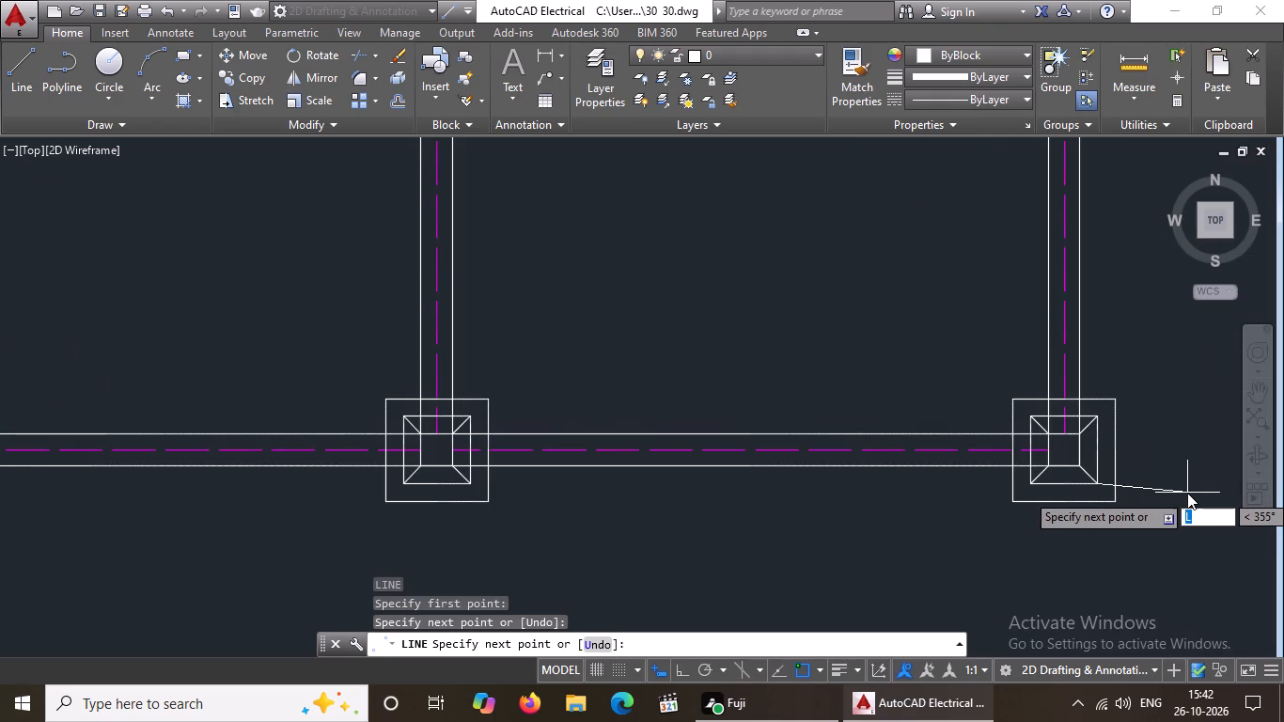
key("Escape")
key("Escape")
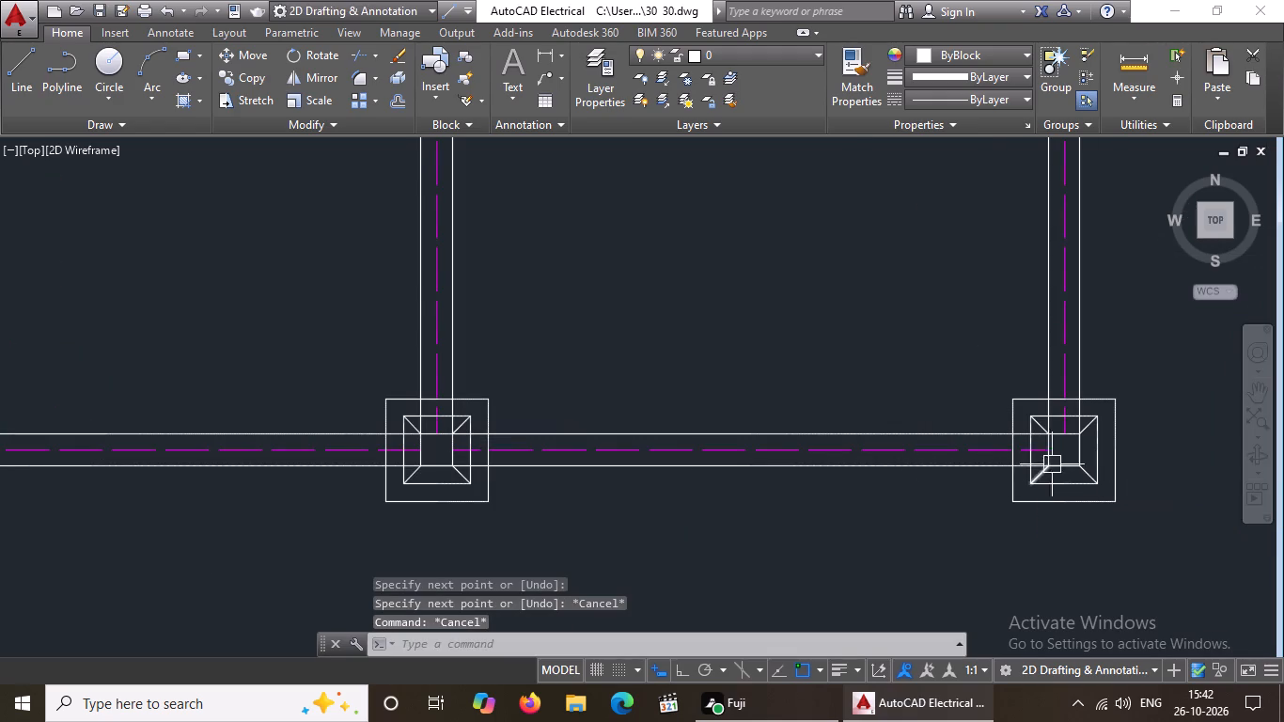
Draw the two eastern diagonals between inner ring and wall-line square where the car porch's north wall meets the west exterior wall.
scroll(853, 414, "down", 2)
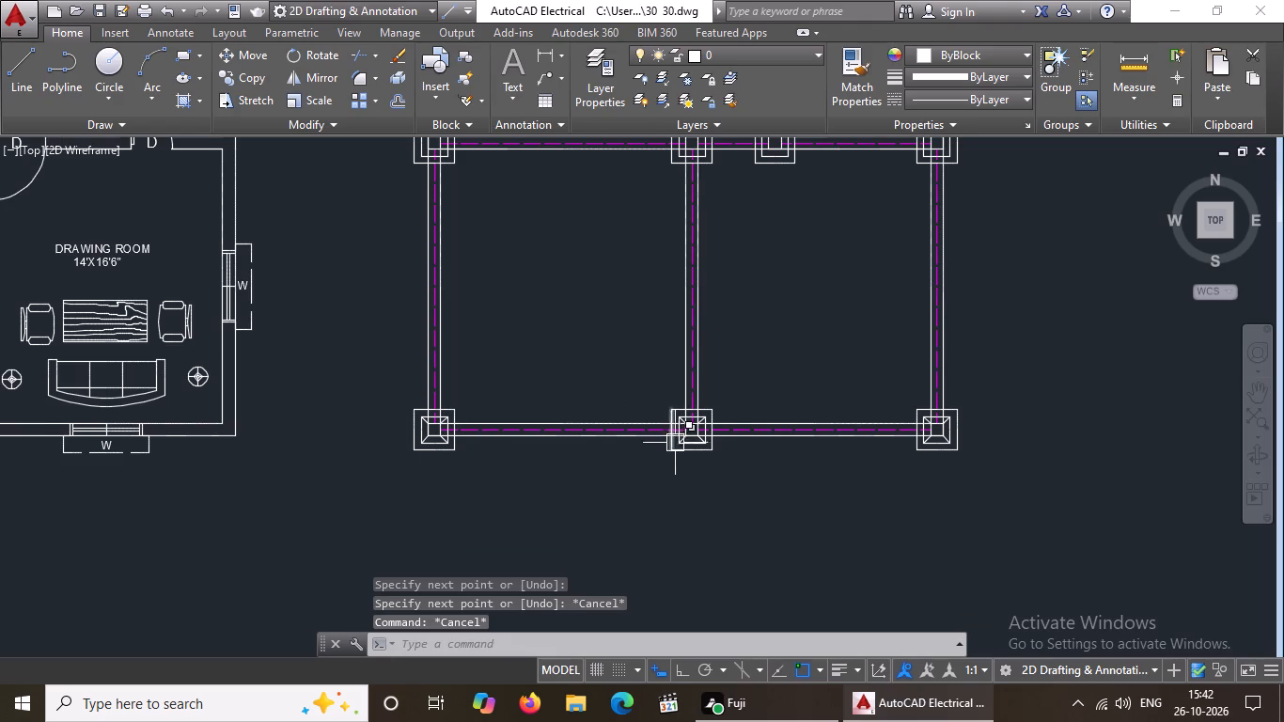
scroll(430, 424, "up", 4)
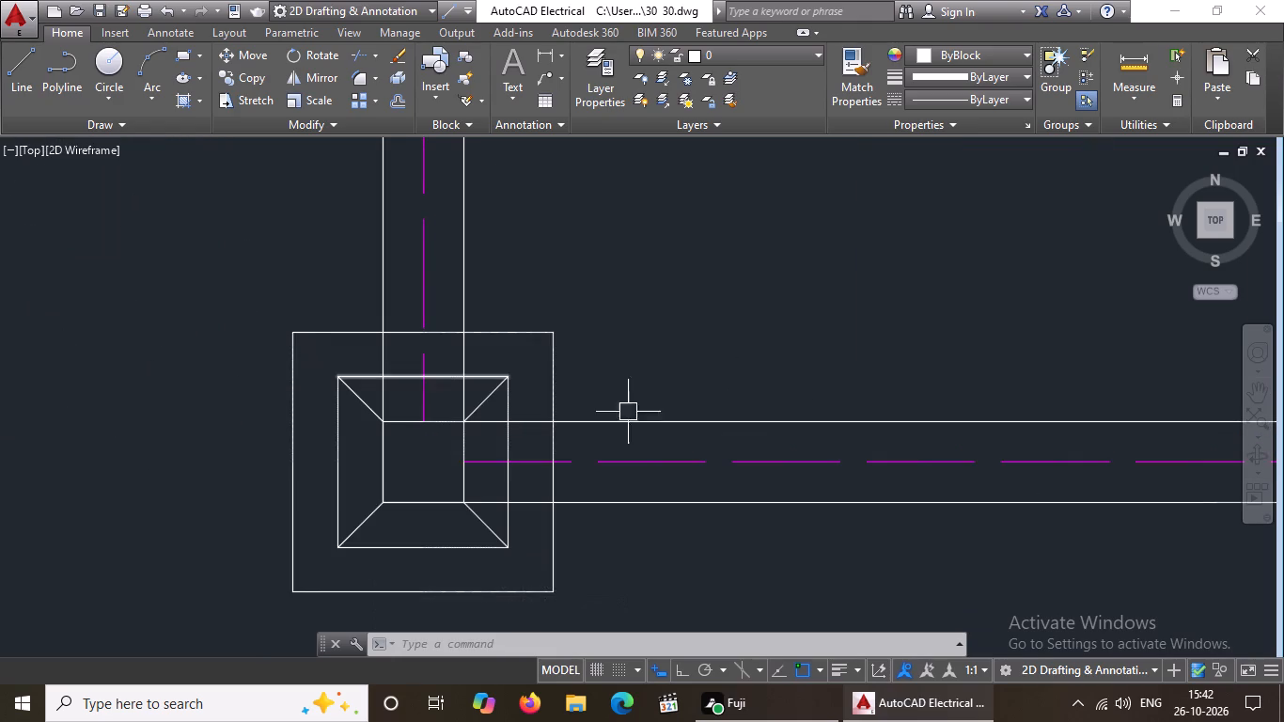
scroll(696, 423, "down", 2)
middle_click_drag(707, 351, 662, 502)
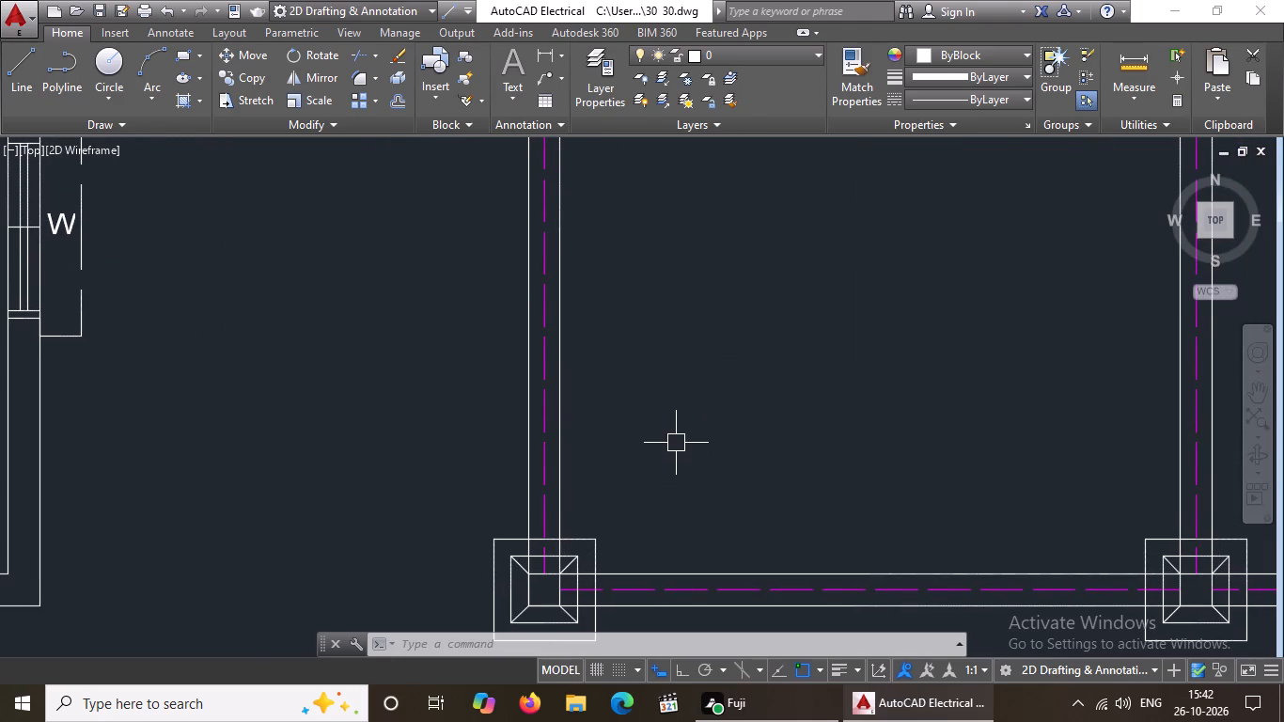
scroll(676, 442, "down", 3)
scroll(647, 266, "up", 2)
scroll(667, 355, "up", 2)
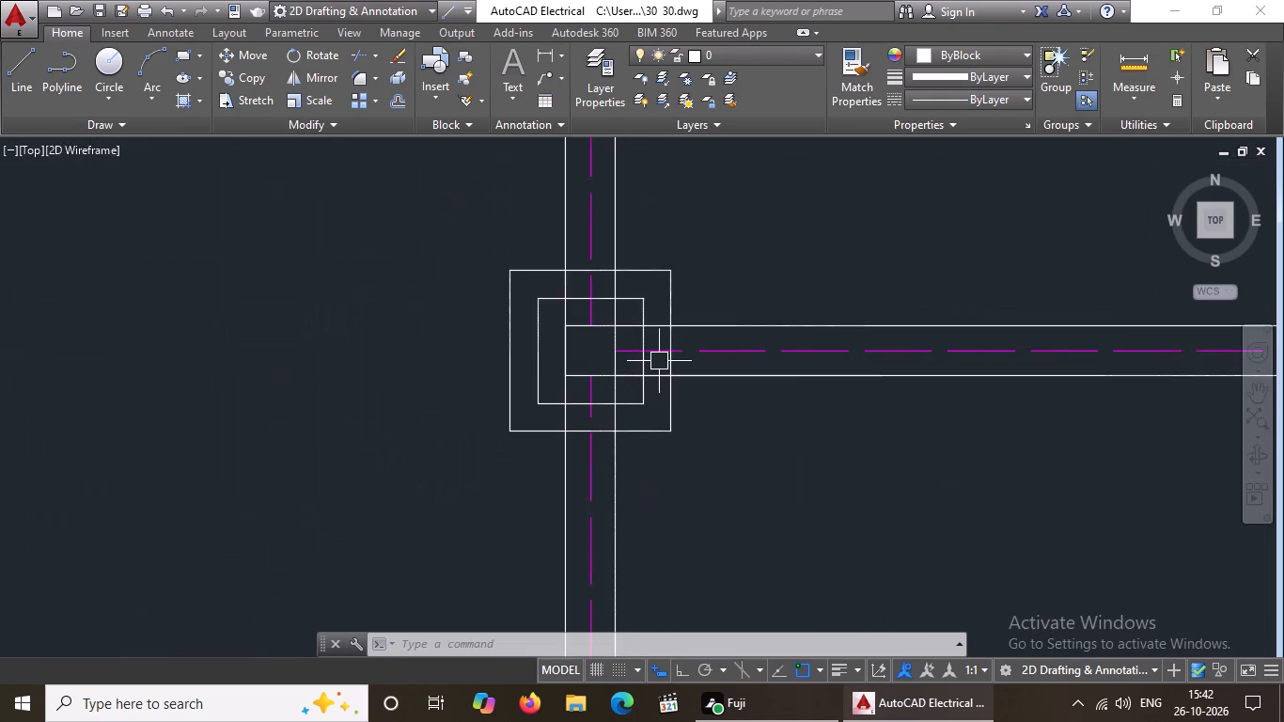
scroll(661, 360, "down", 4)
scroll(660, 353, "up", 2)
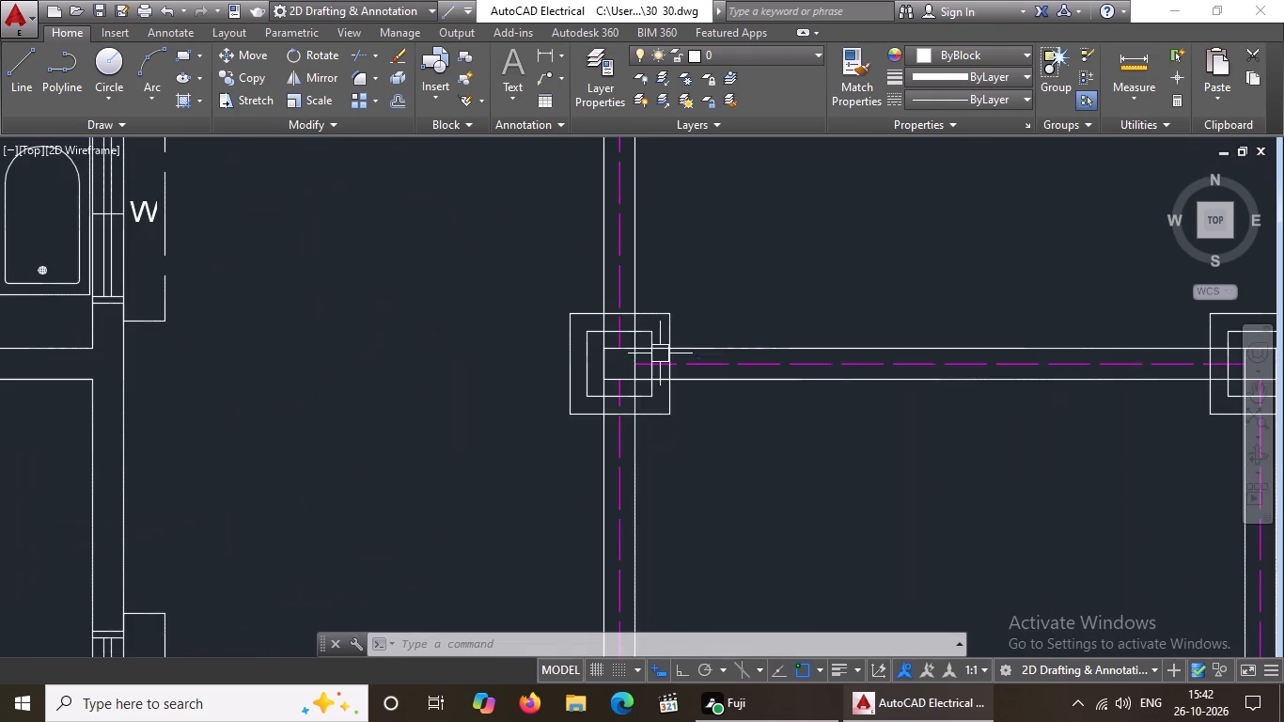
scroll(653, 363, "up", 1)
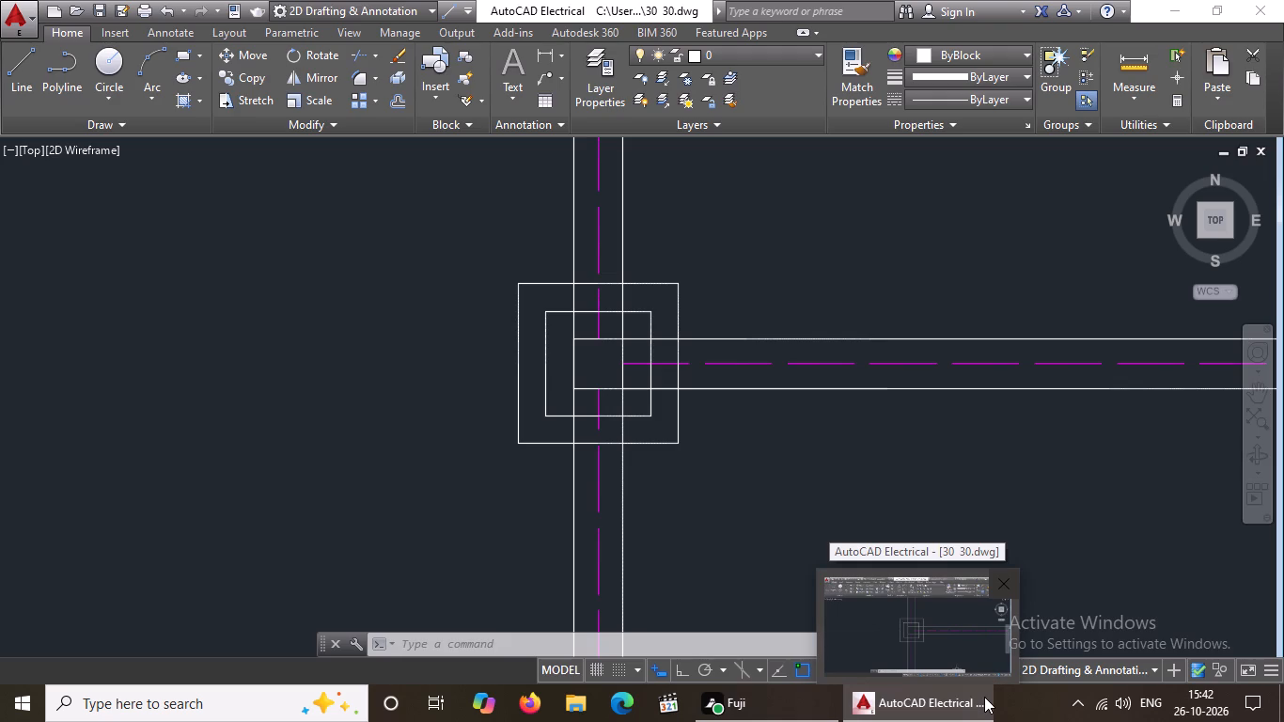
key("l")
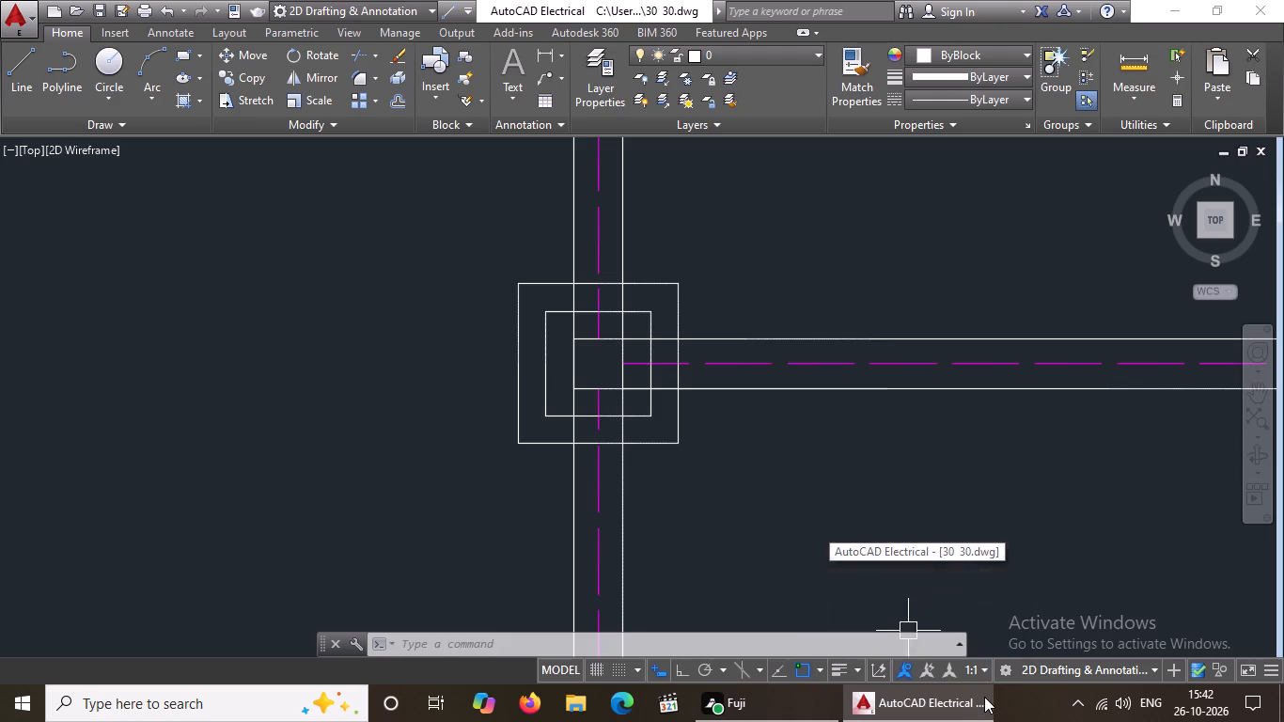
key("Return")
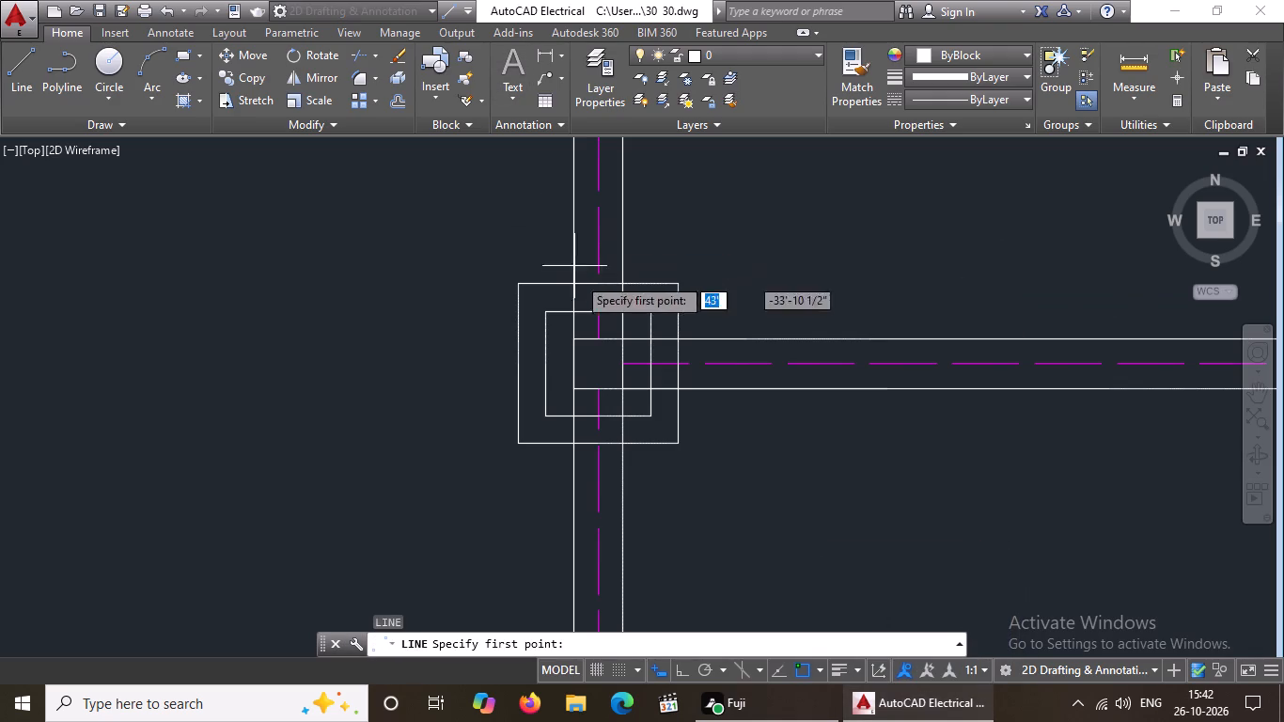
left_click(621, 345)
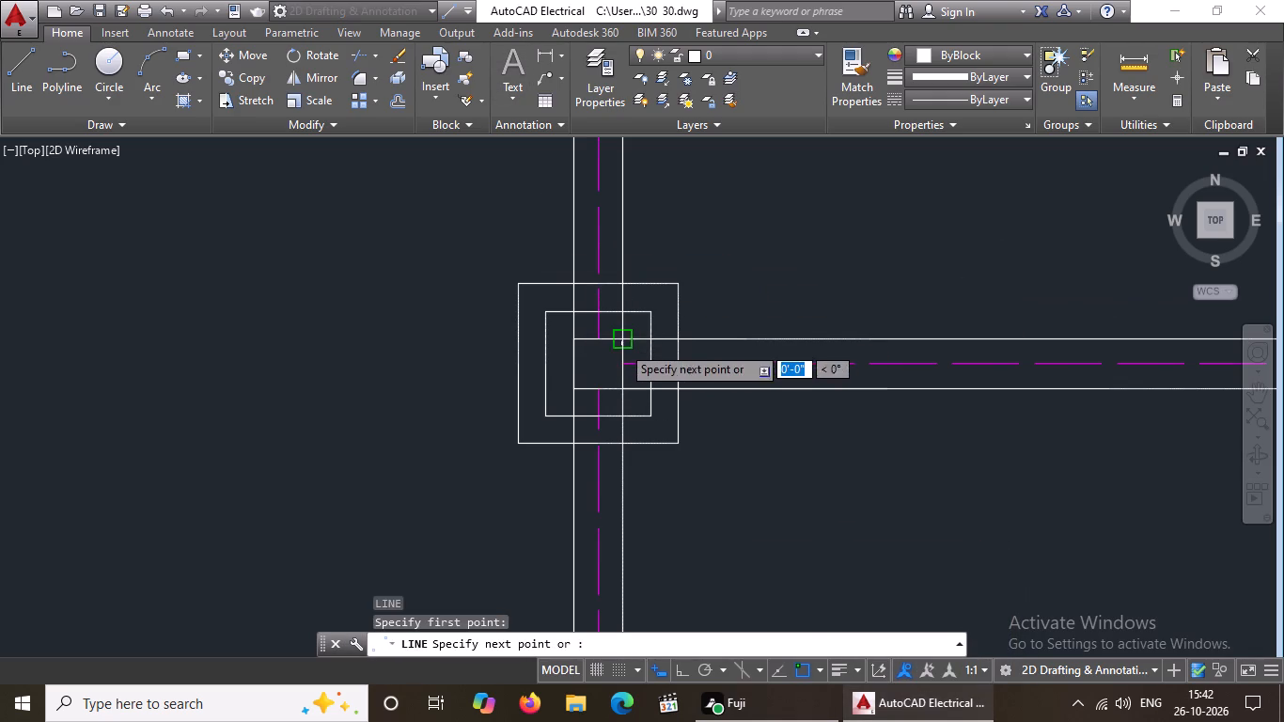
left_click_drag(650, 309, 663, 298)
key("Return")
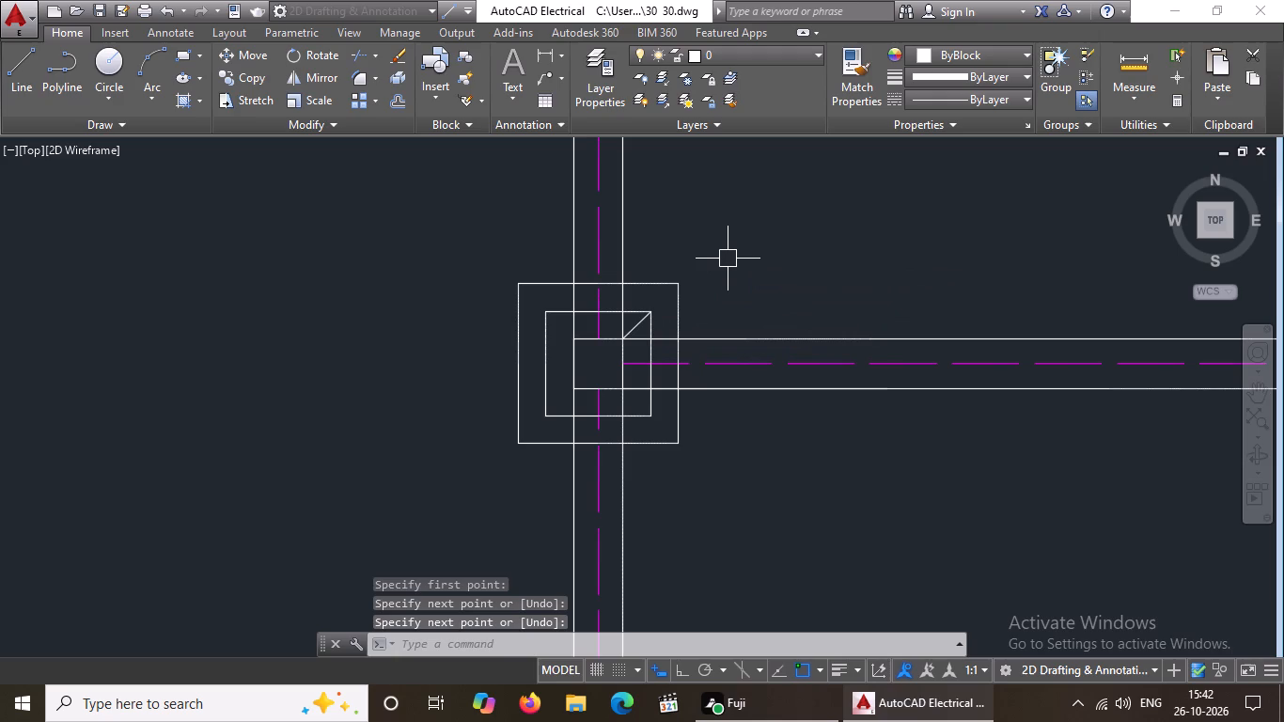
key("l")
key("Return")
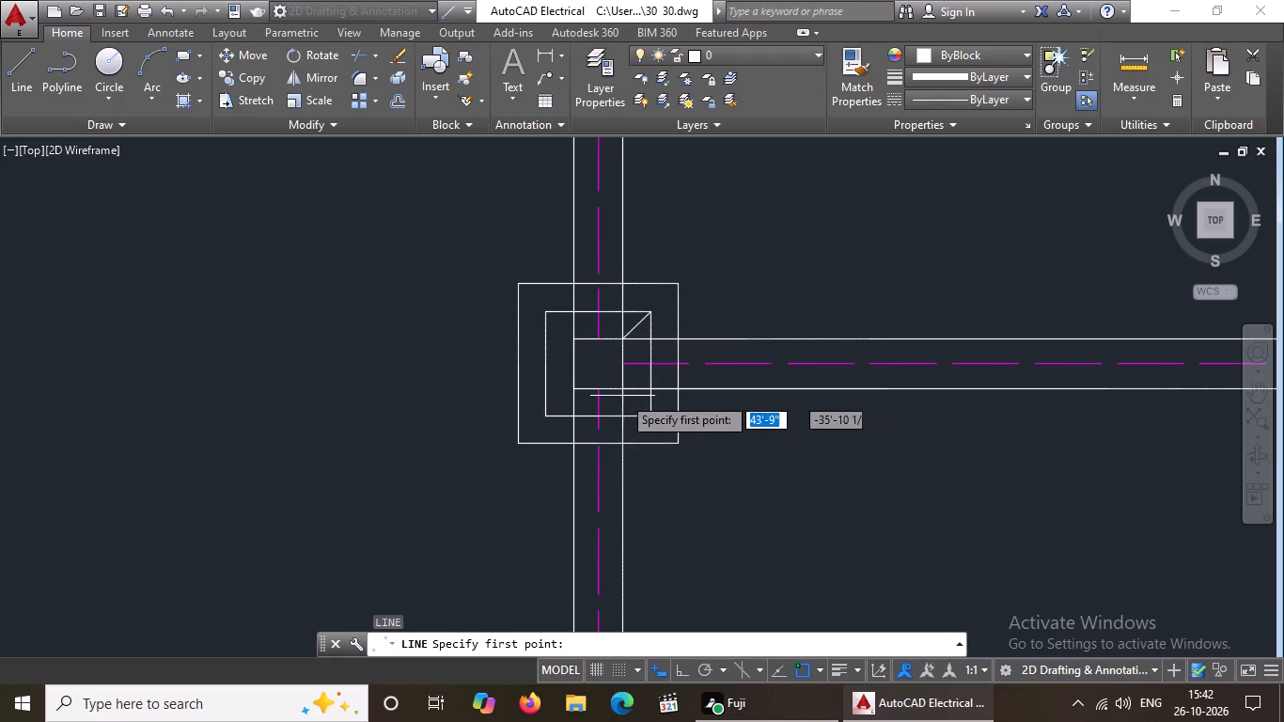
left_click(624, 388)
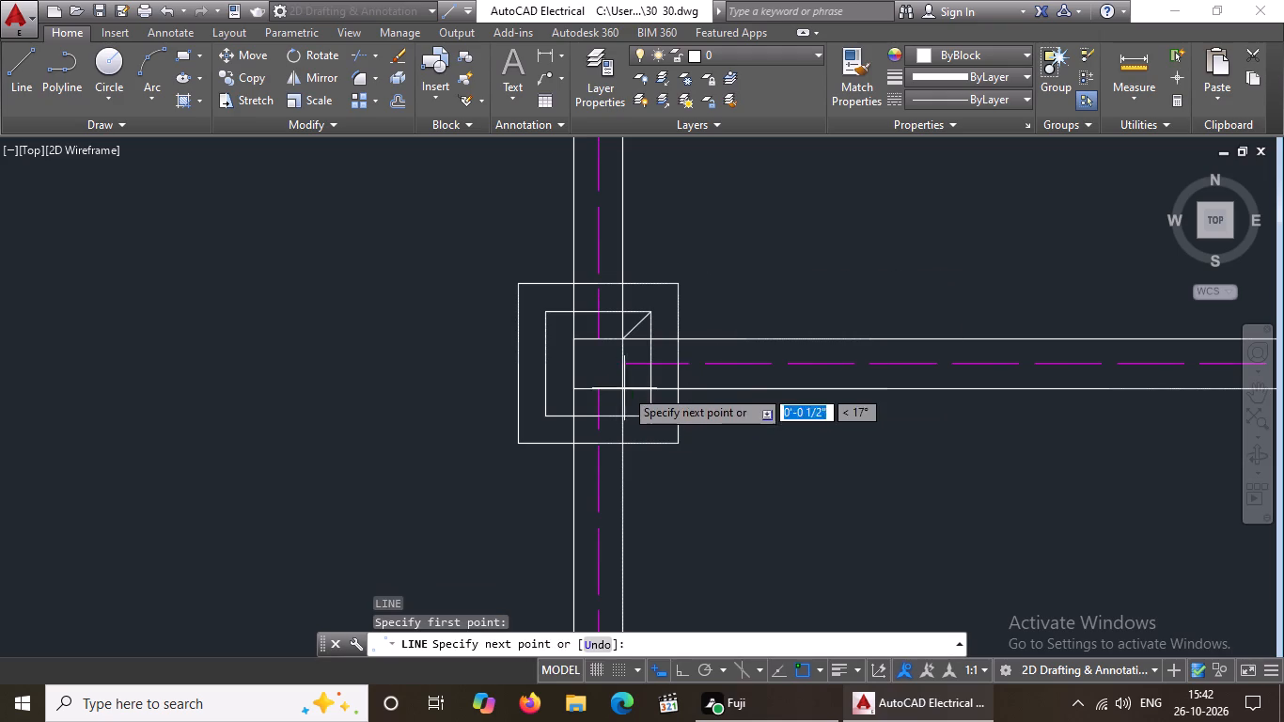
left_click_drag(650, 418, 697, 431)
key("Return")
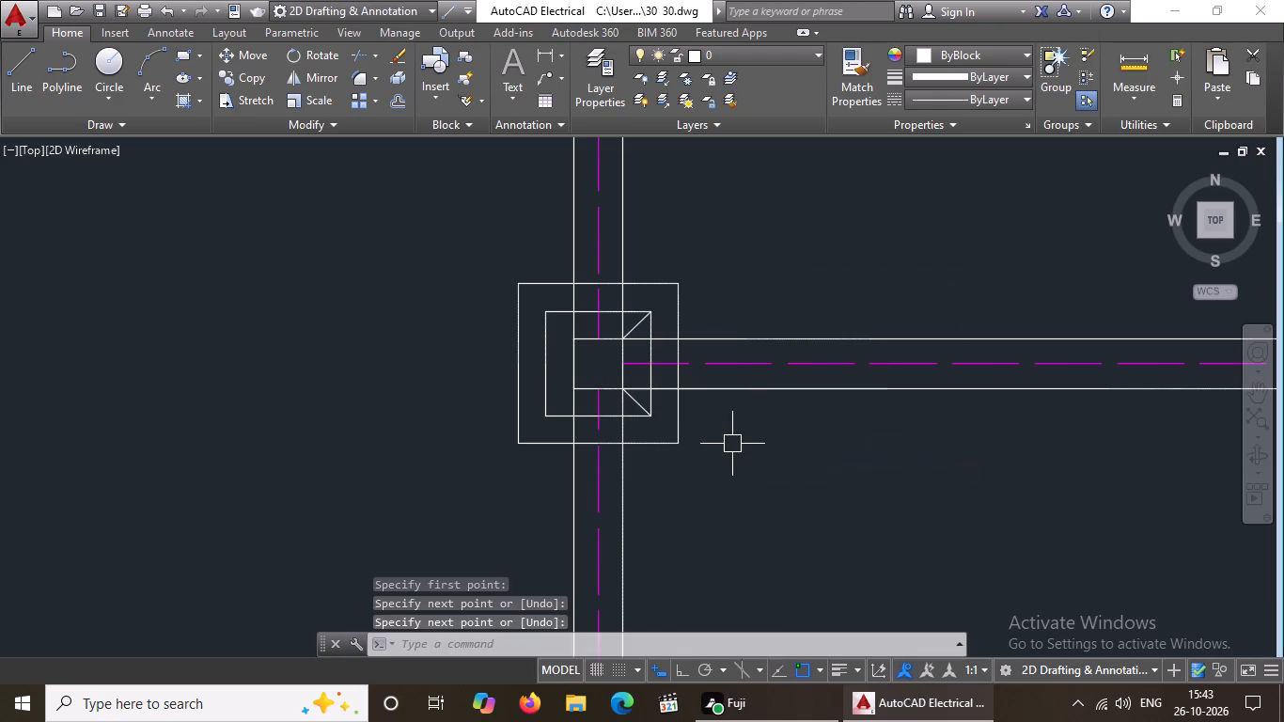
Draw the two western diagonals between inner ring and wall-line square where the car porch's north wall meets the west exterior wall.
key("l")
key("Return")
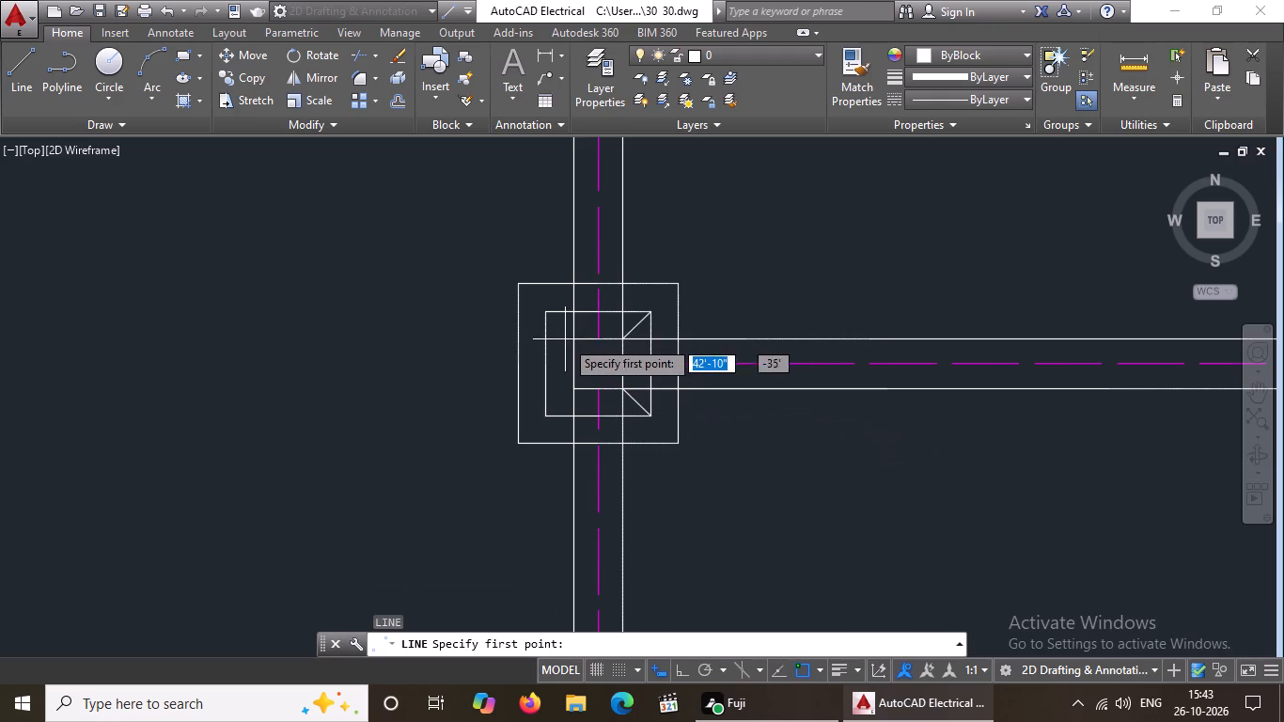
left_click(575, 338)
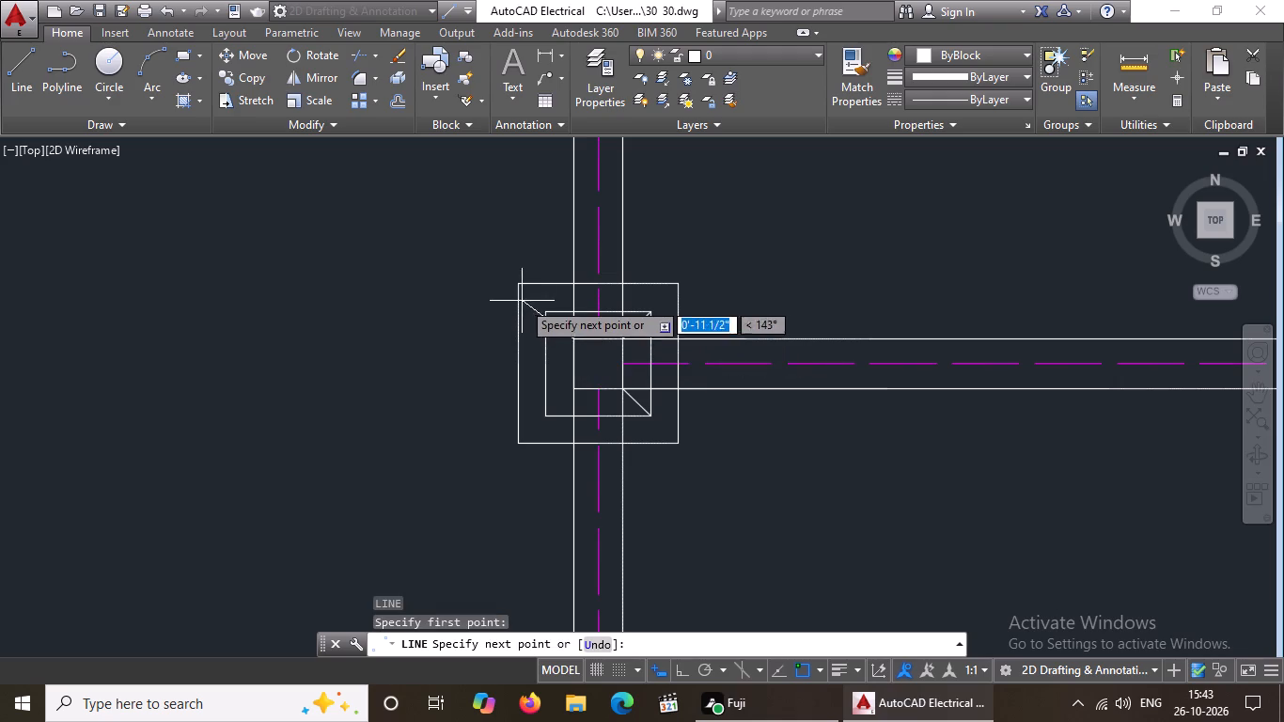
left_click(546, 312)
key("Return")
key("l")
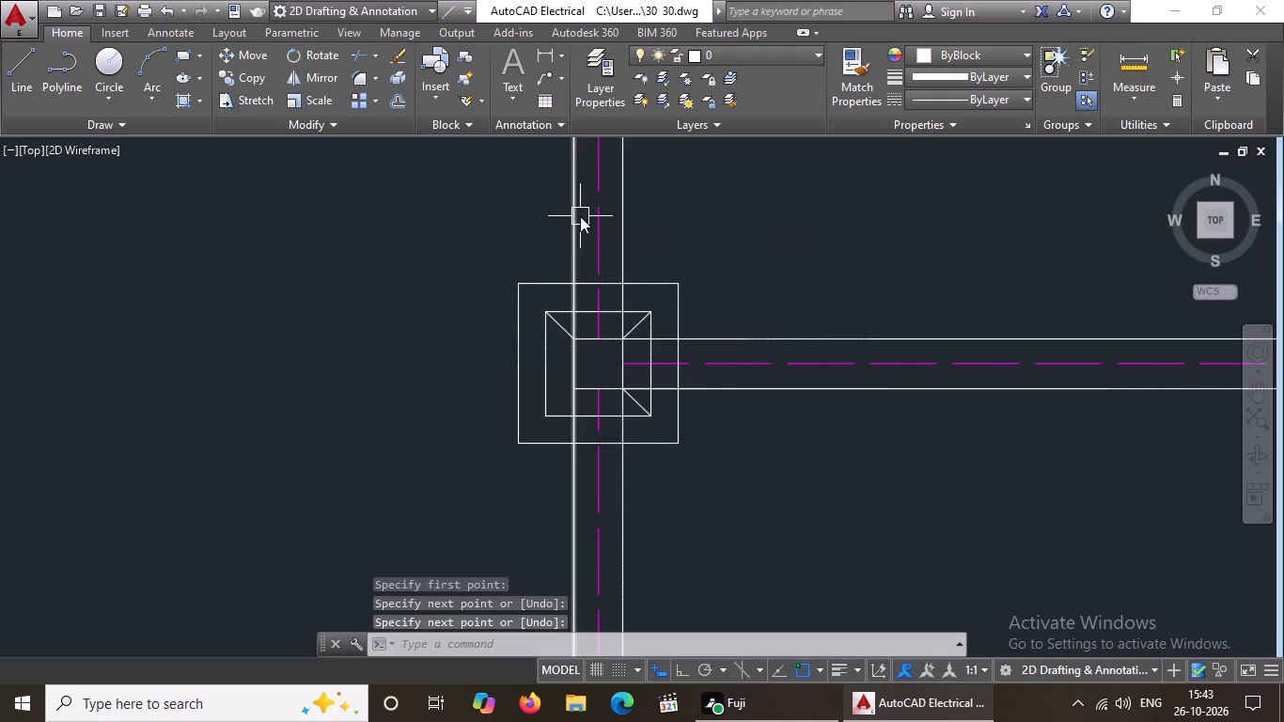
key("Return")
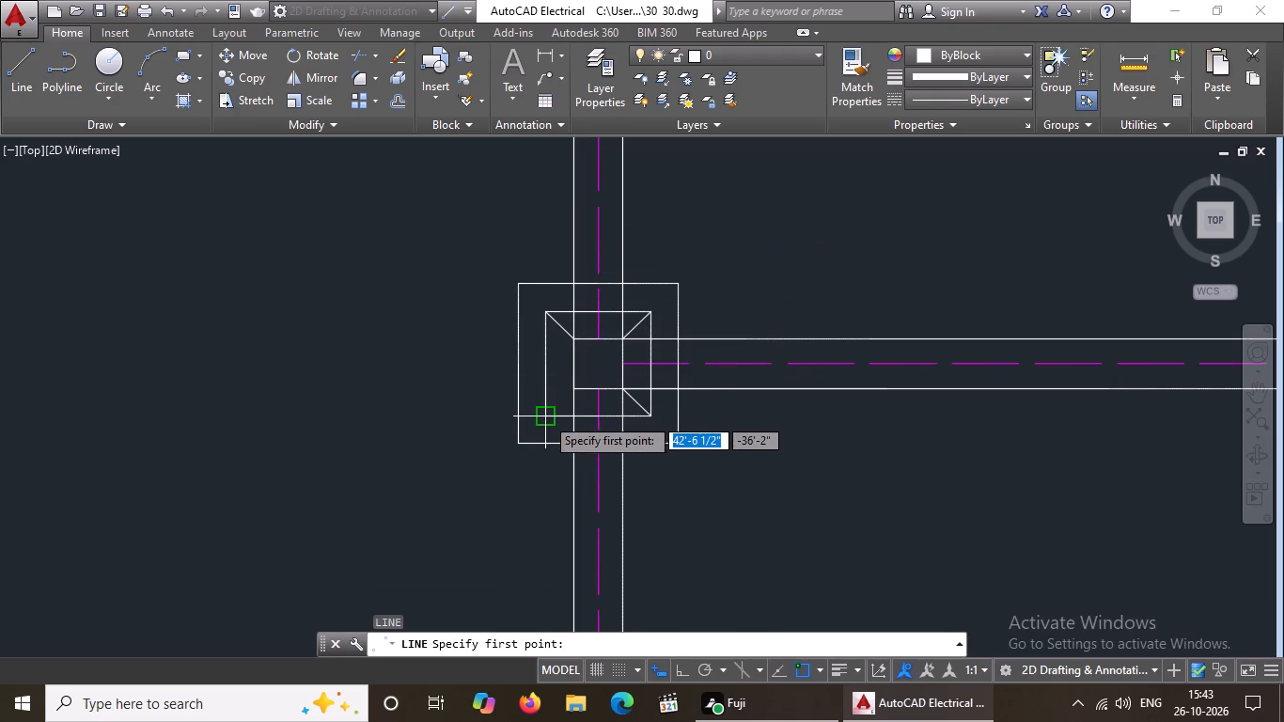
left_click(545, 416)
left_click(578, 388)
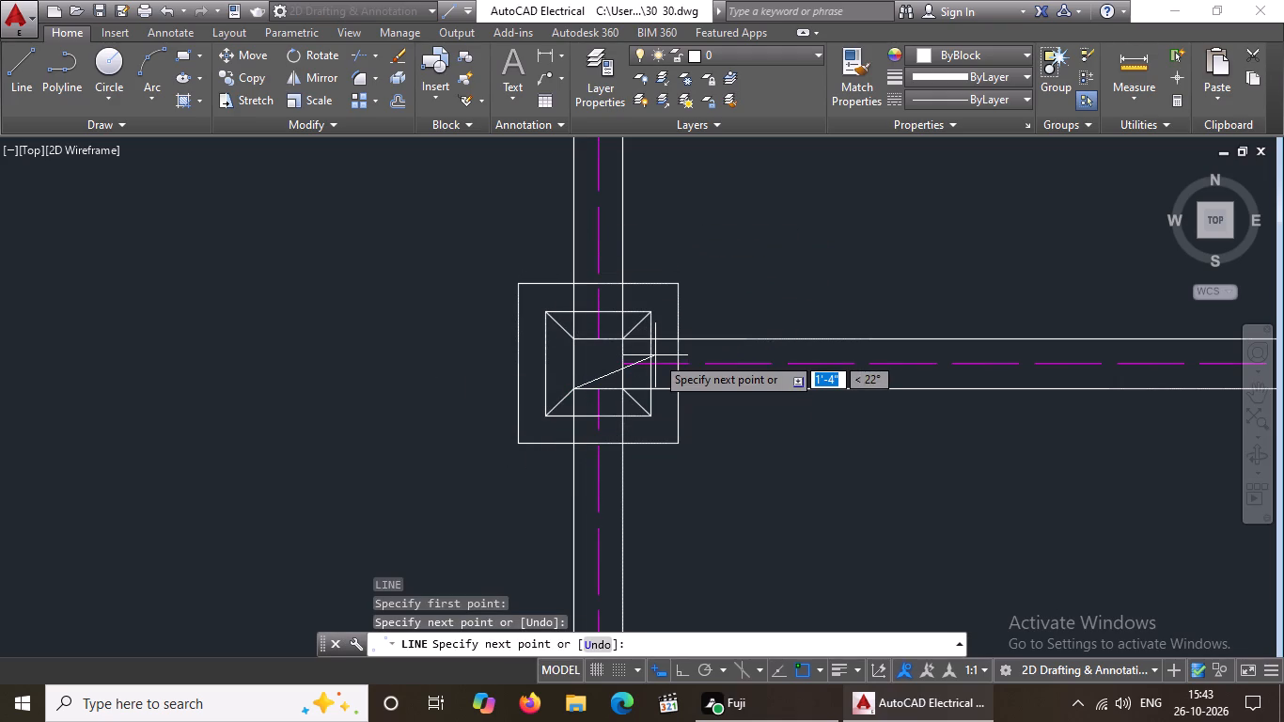
key("Return")
Draw the two southern diagonals between inner ring and wall-line square at the north end of the car porch–drawing room wall.
key("l")
key("Return")
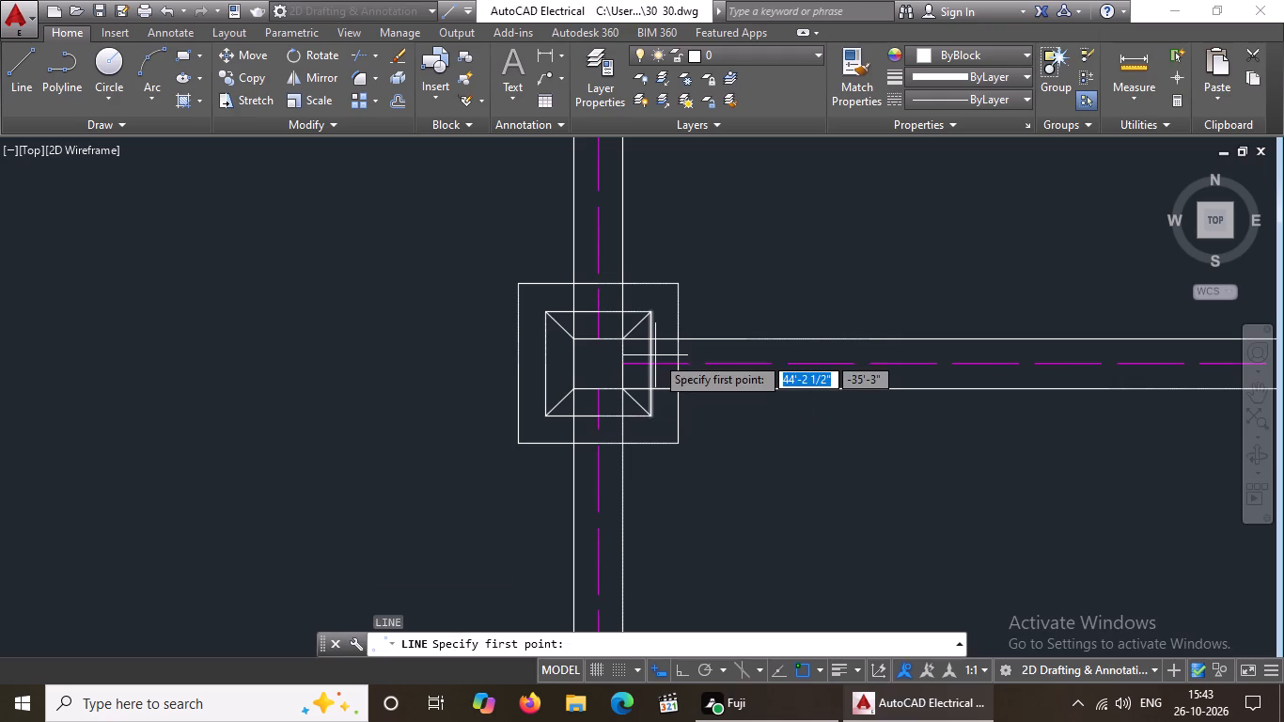
scroll(644, 382, "down", 3)
scroll(985, 400, "down", 2)
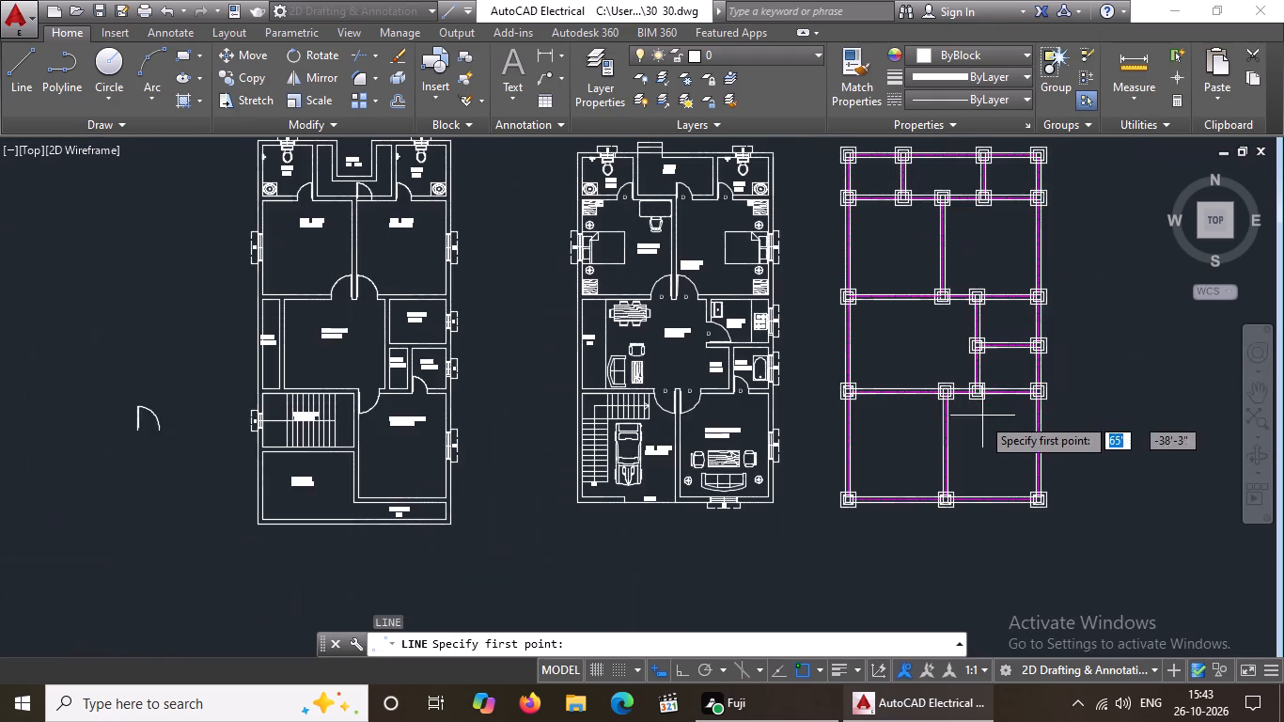
scroll(961, 407, "up", 6)
left_click_drag(703, 279, 723, 264)
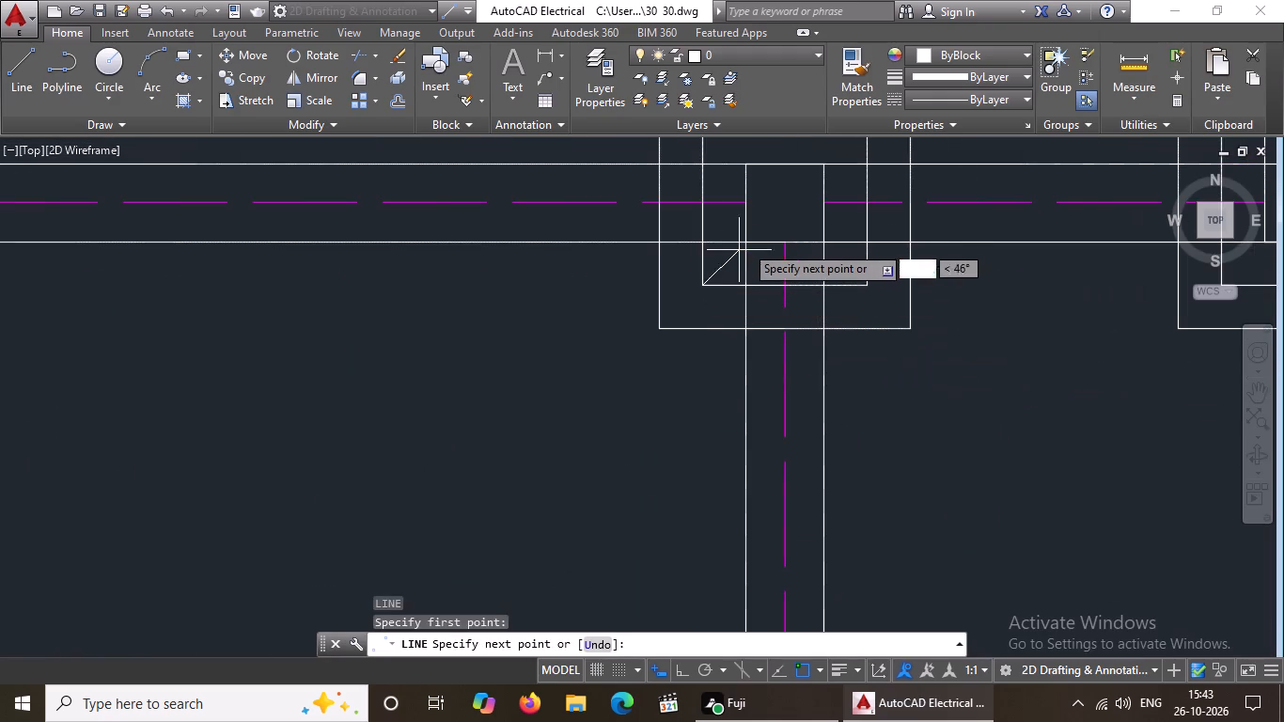
left_click_drag(749, 240, 760, 226)
key("Return")
key("l")
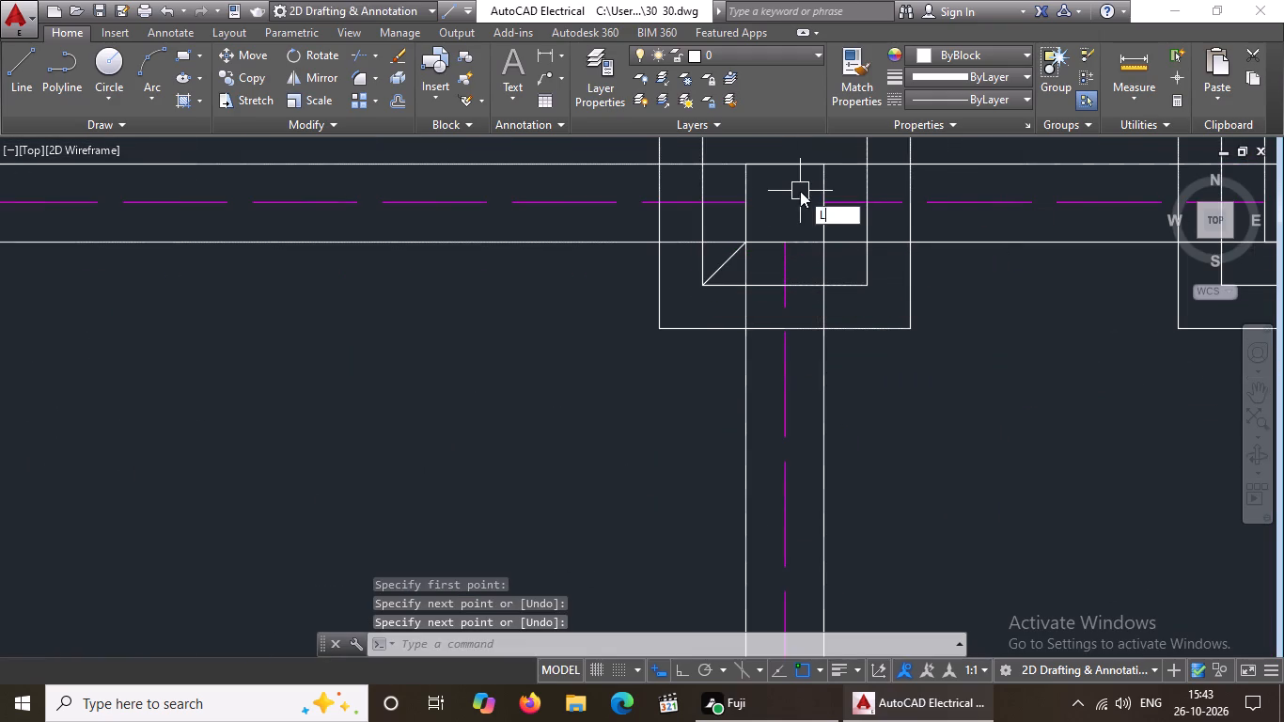
key("Return")
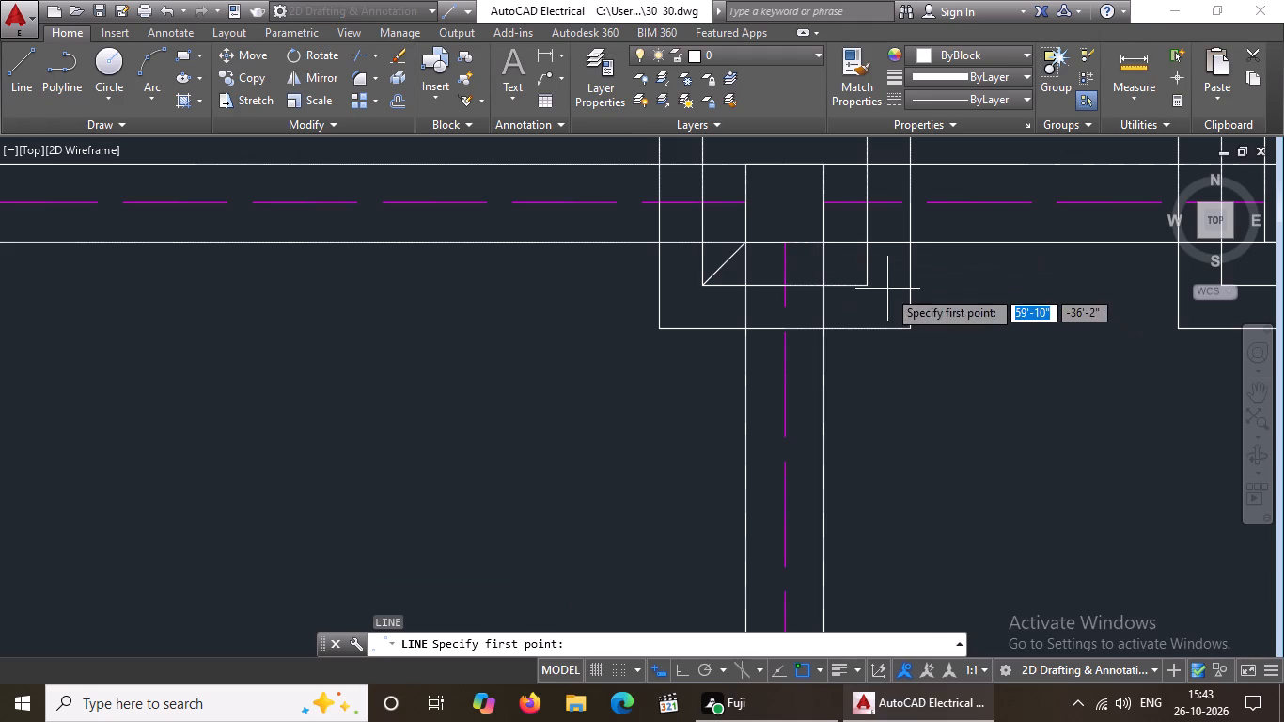
key("Escape")
key("l")
key("Return")
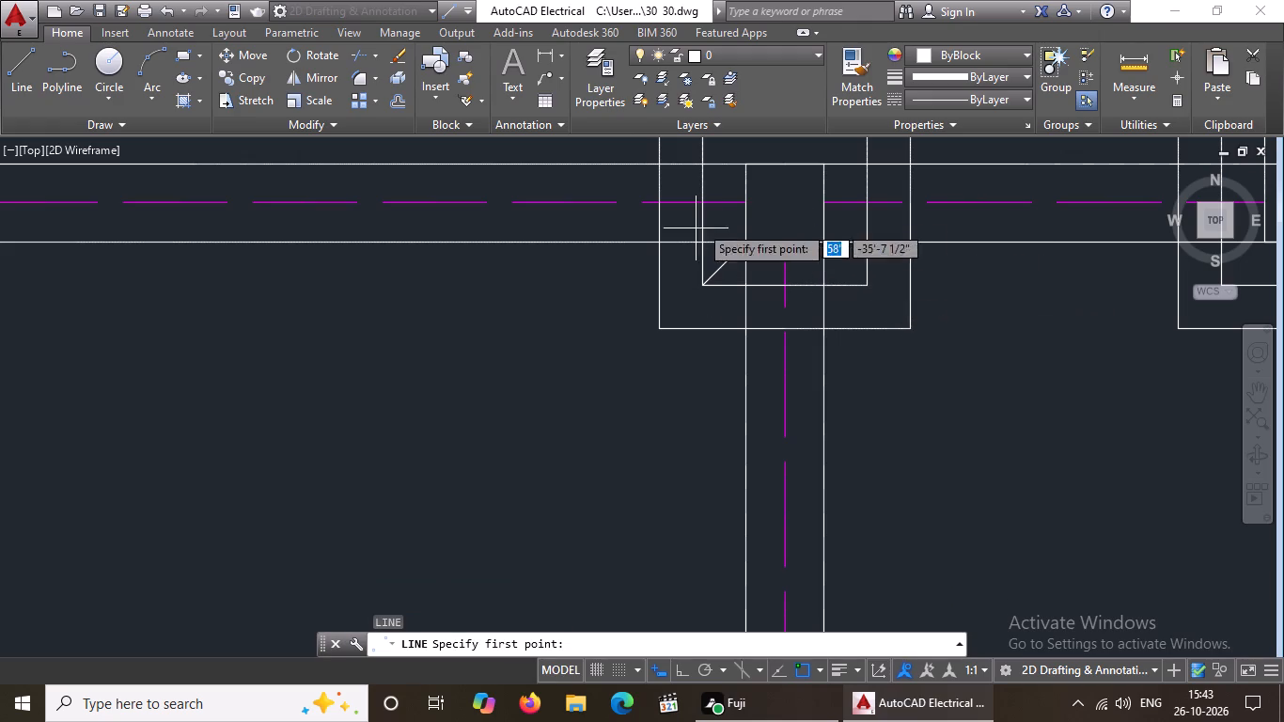
left_click(825, 242)
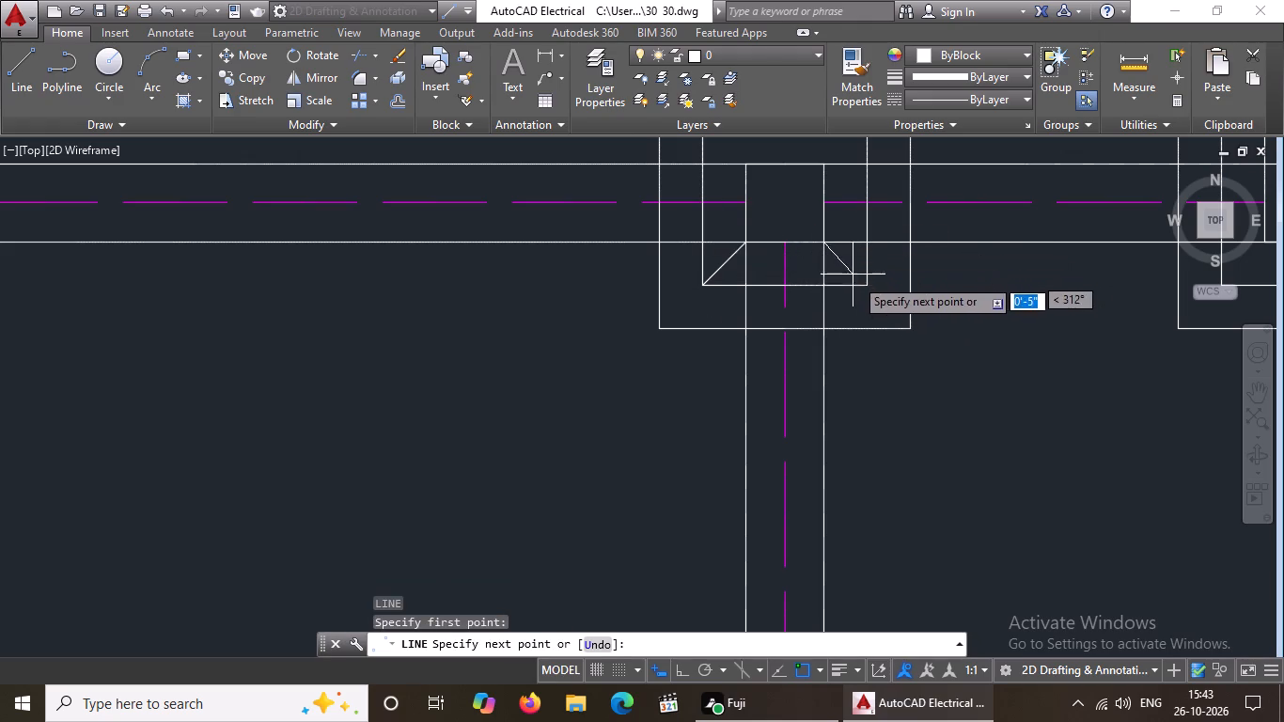
left_click(867, 286)
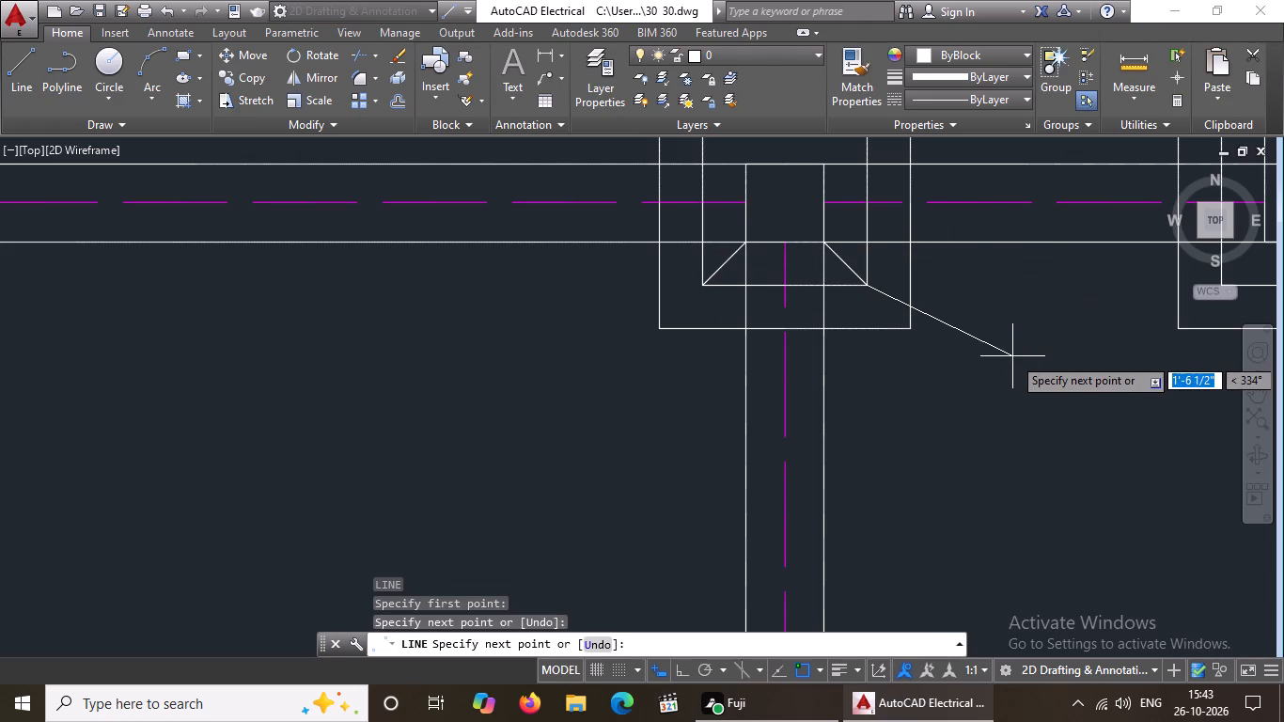
key("Return")
Draw the two northern diagonals between inner ring and wall-line square at the north end of the car porch–drawing room wall.
key("l")
key("Return")
scroll(1012, 356, "down", 3)
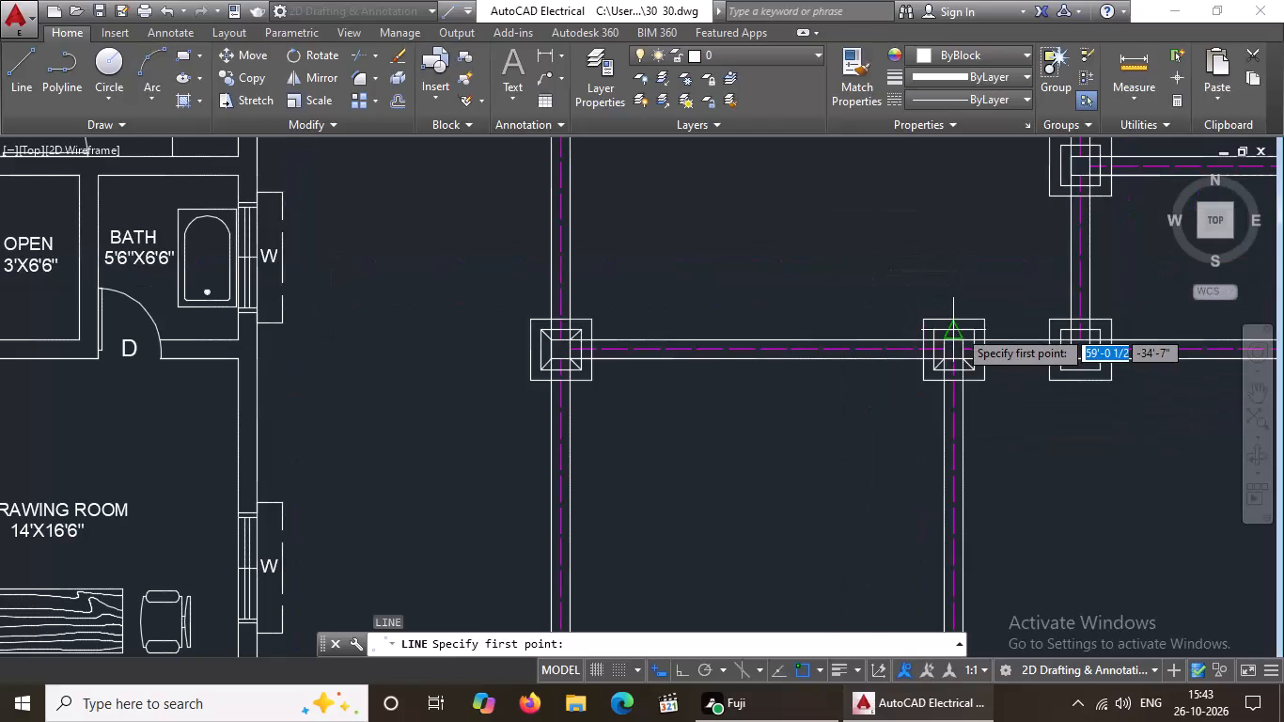
scroll(958, 329, "up", 2)
left_click(895, 329)
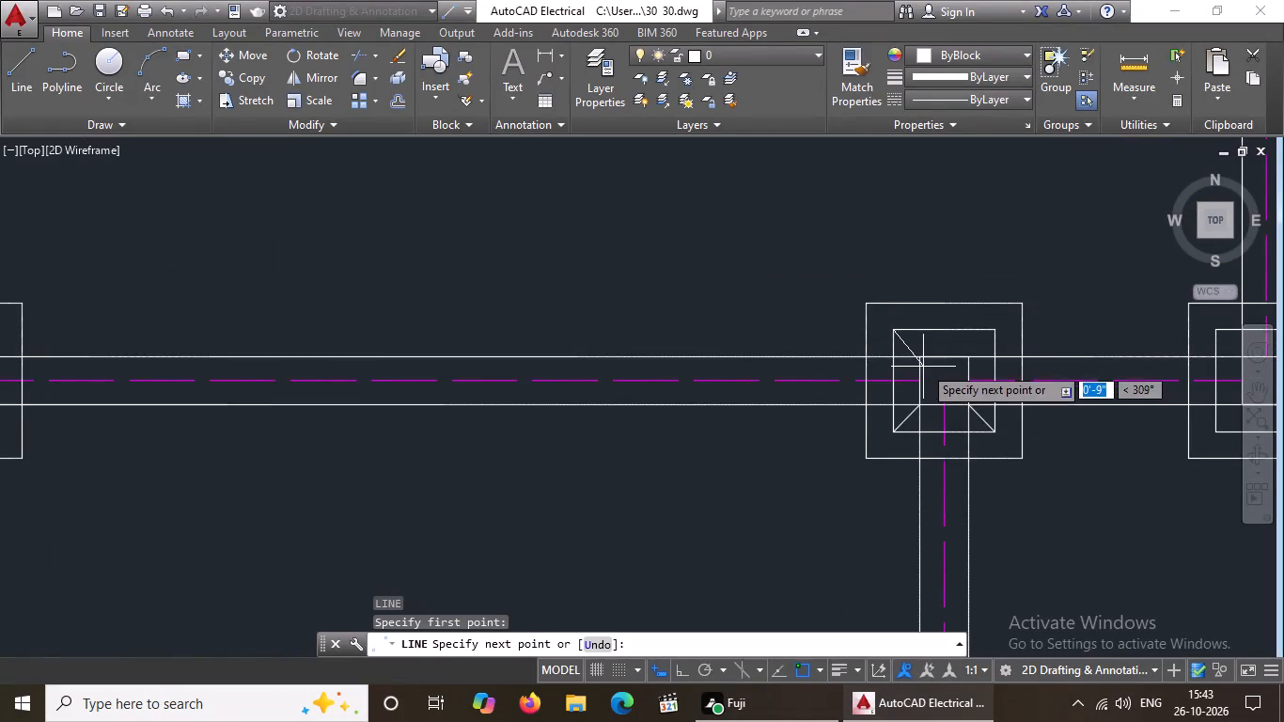
left_click(922, 358)
key("Return")
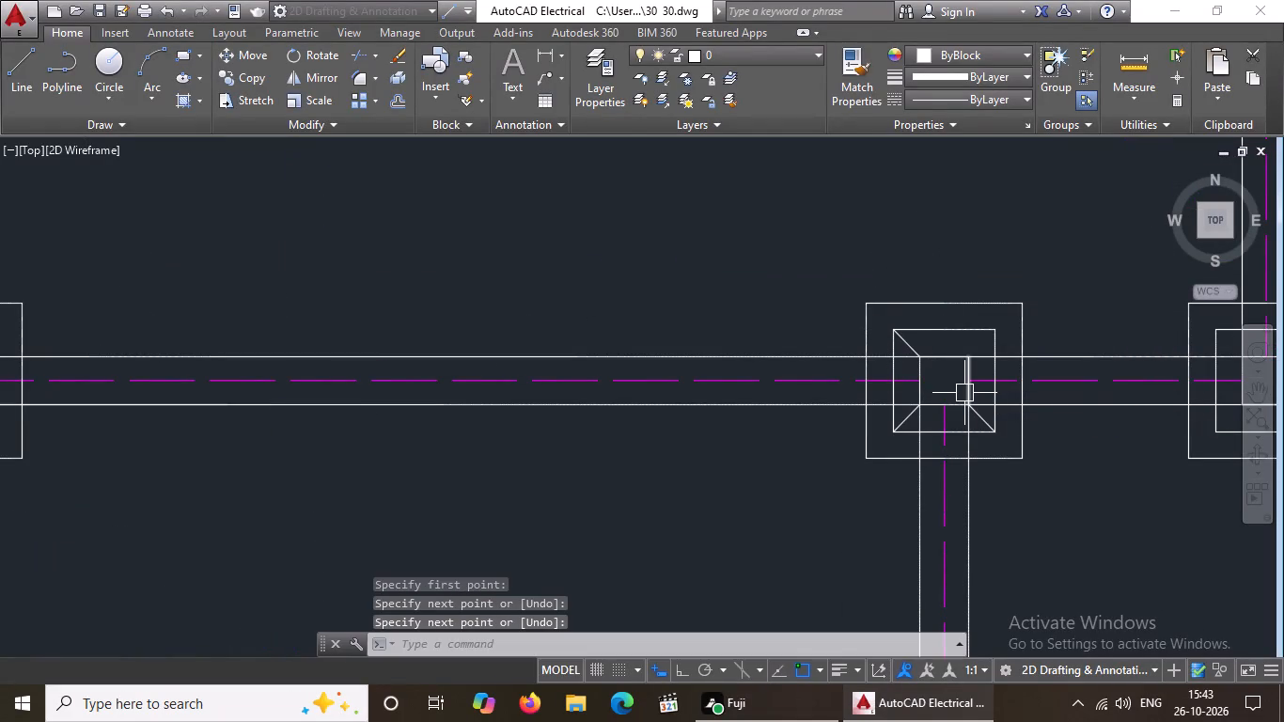
key("l")
key("Return")
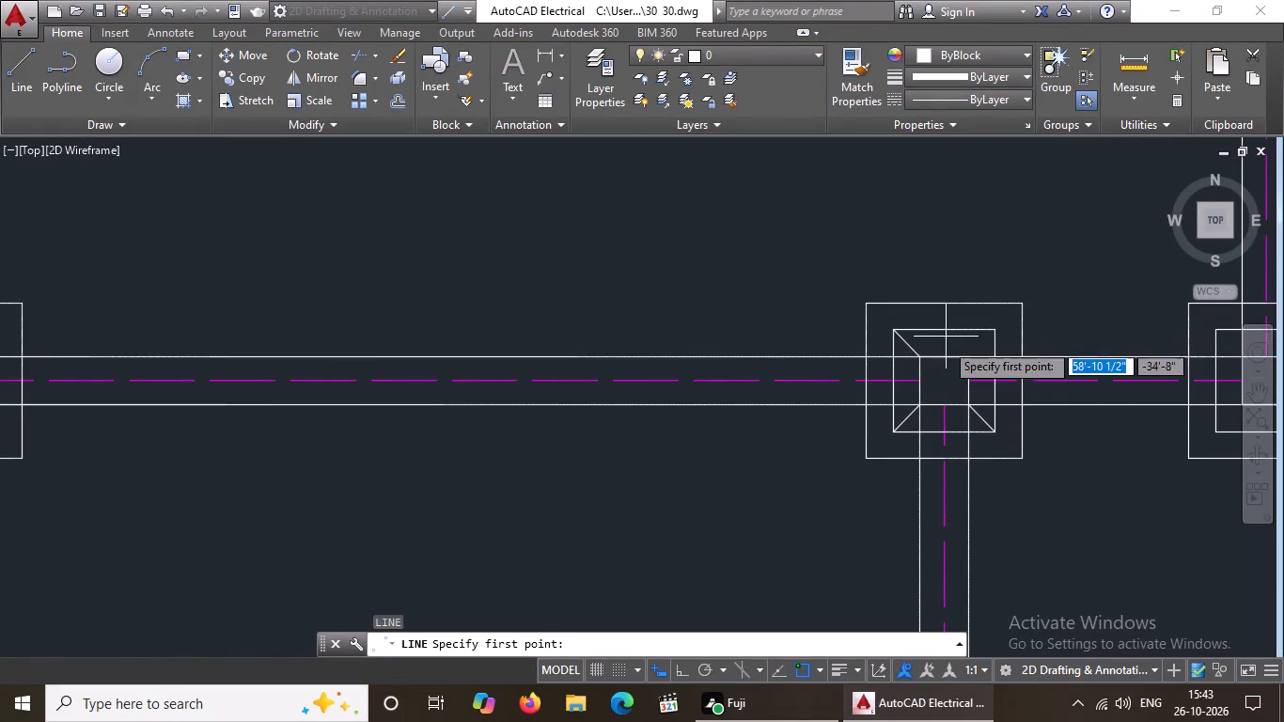
left_click(969, 357)
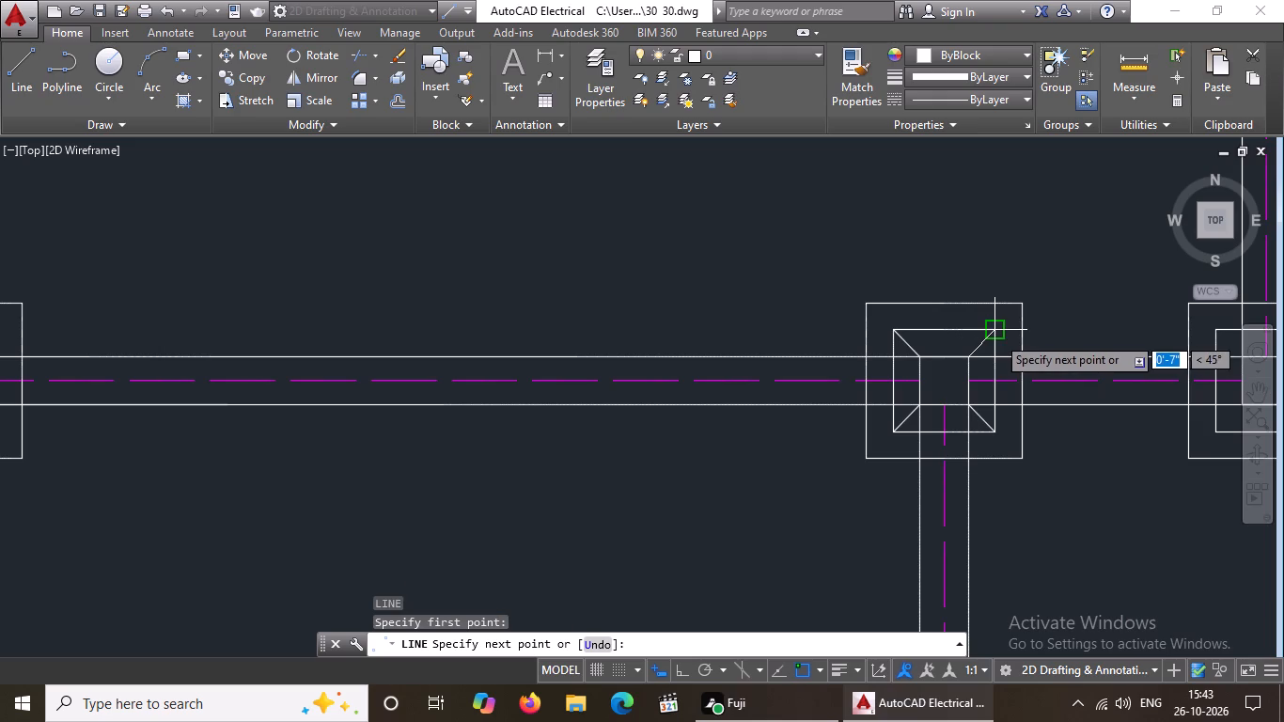
left_click(996, 336)
key("Return")
Draw the two northern diagonals between inner ring and wall-line square where the bath's west wall meets the drawing room's north wall.
key("l")
key("Return")
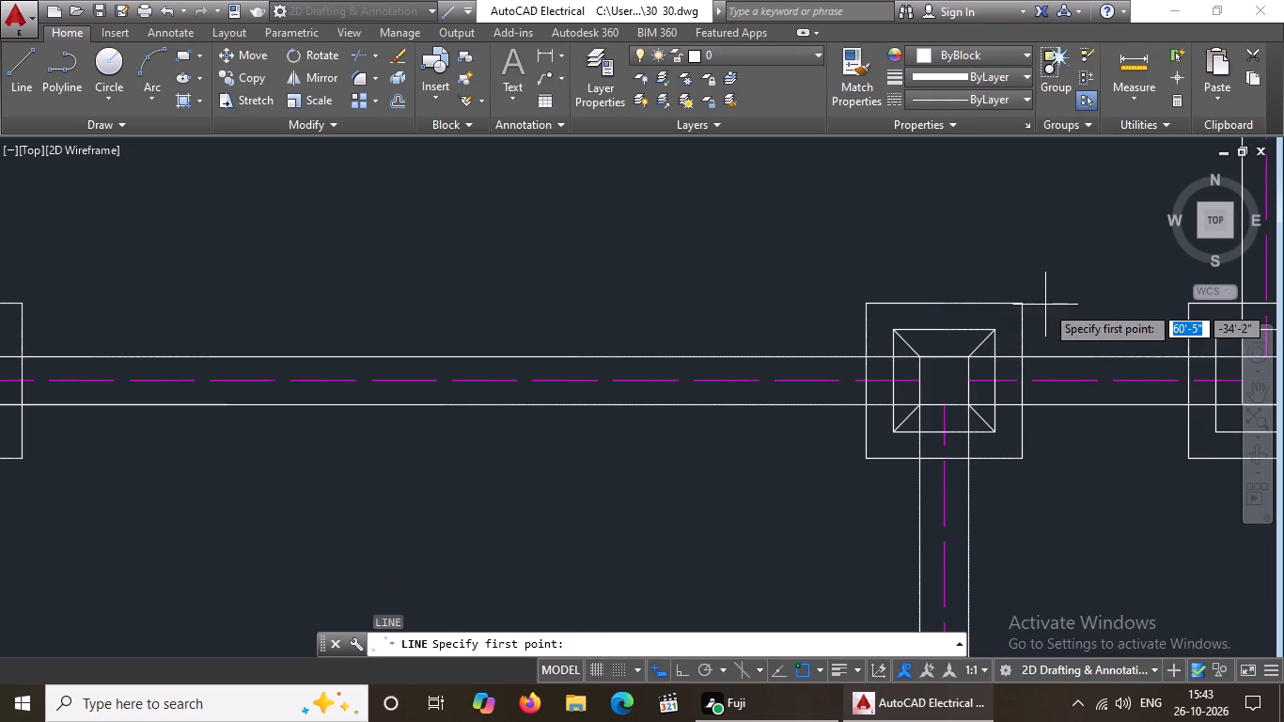
scroll(962, 338, "down", 3)
scroll(1081, 334, "up", 3)
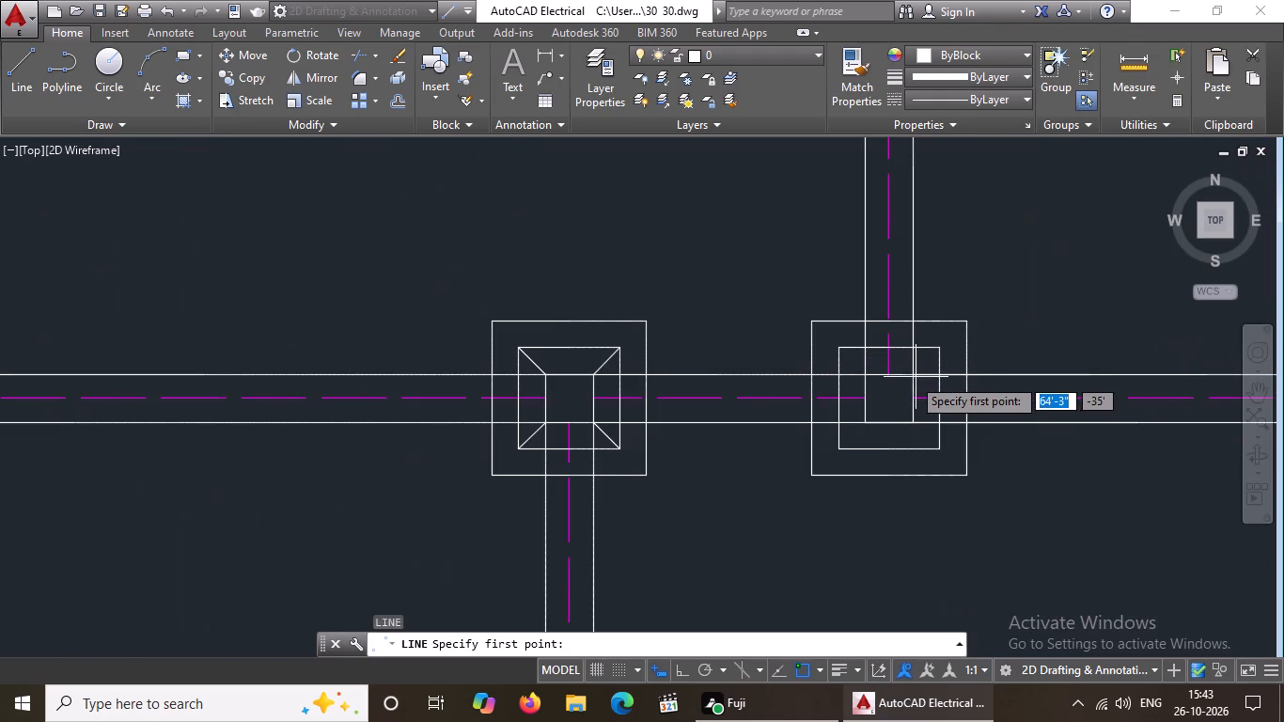
left_click(915, 375)
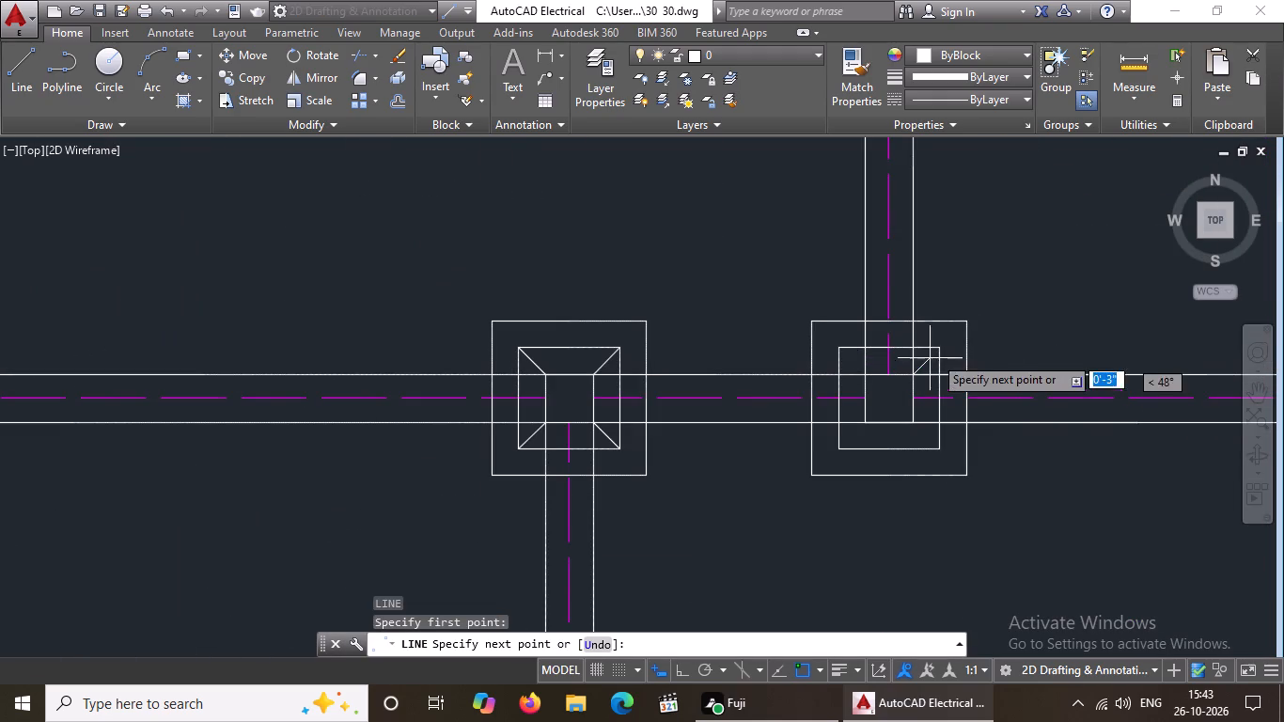
left_click_drag(939, 348, 954, 336)
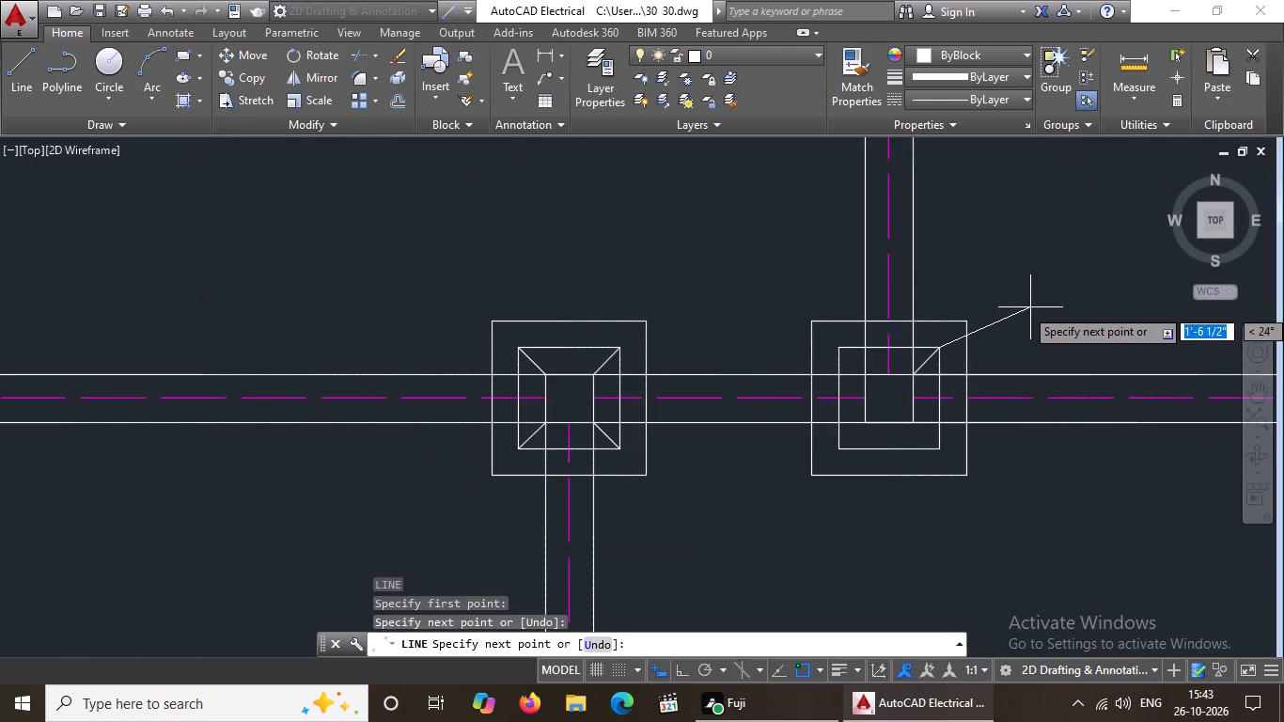
key("Return")
key("l")
key("Return")
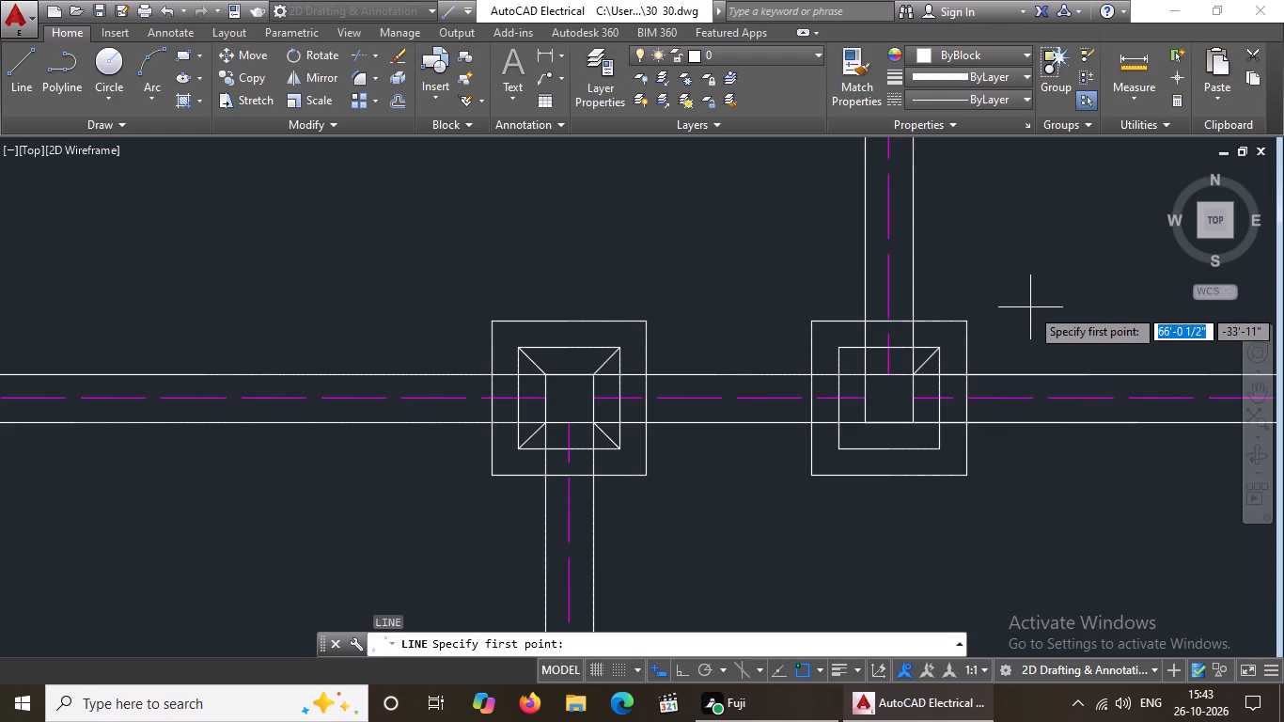
left_click(869, 373)
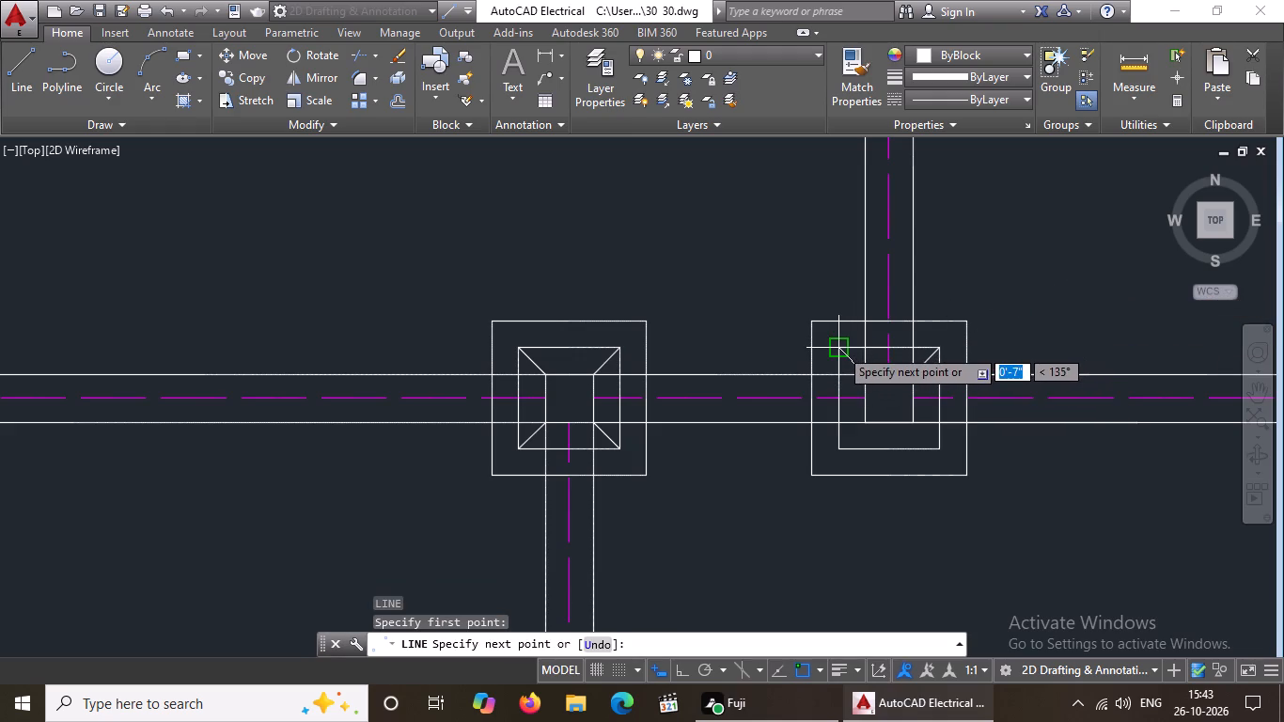
left_click(840, 349)
key("Return")
Draw the southwest diagonal between inner ring and wall-line square where the bath's west wall meets the drawing room's north wall.
key("l")
key("Return")
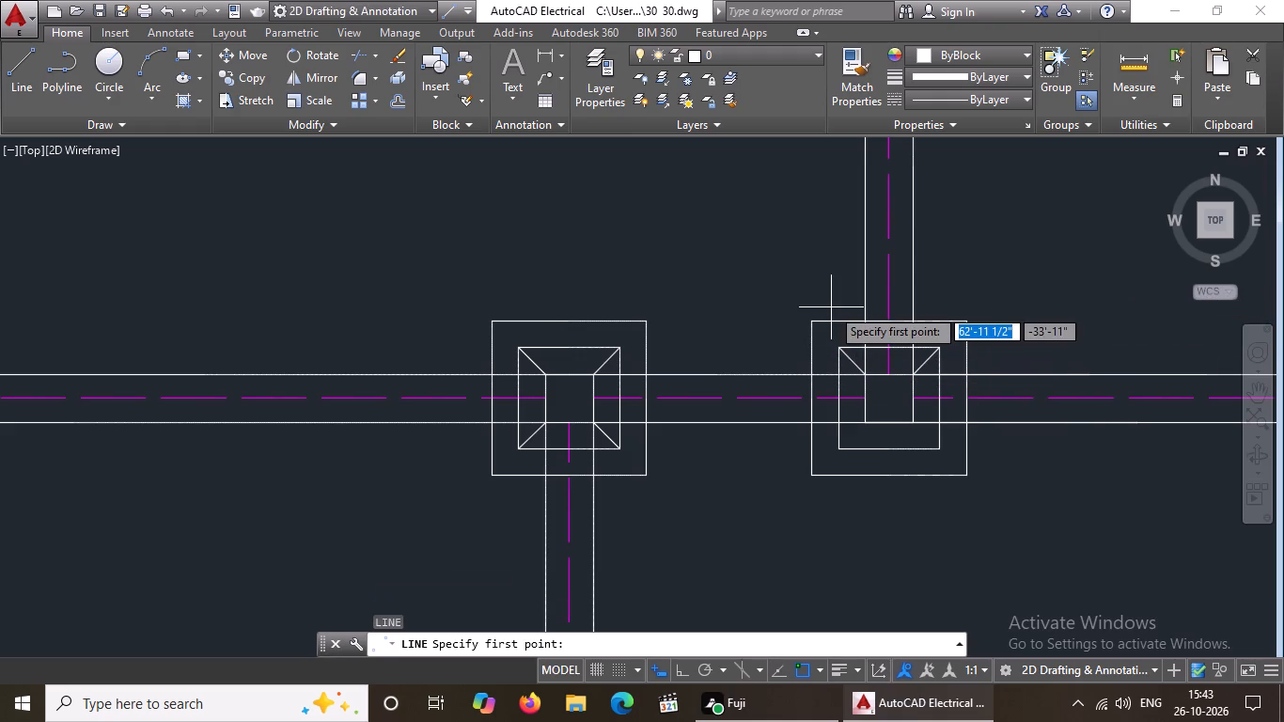
left_click(838, 449)
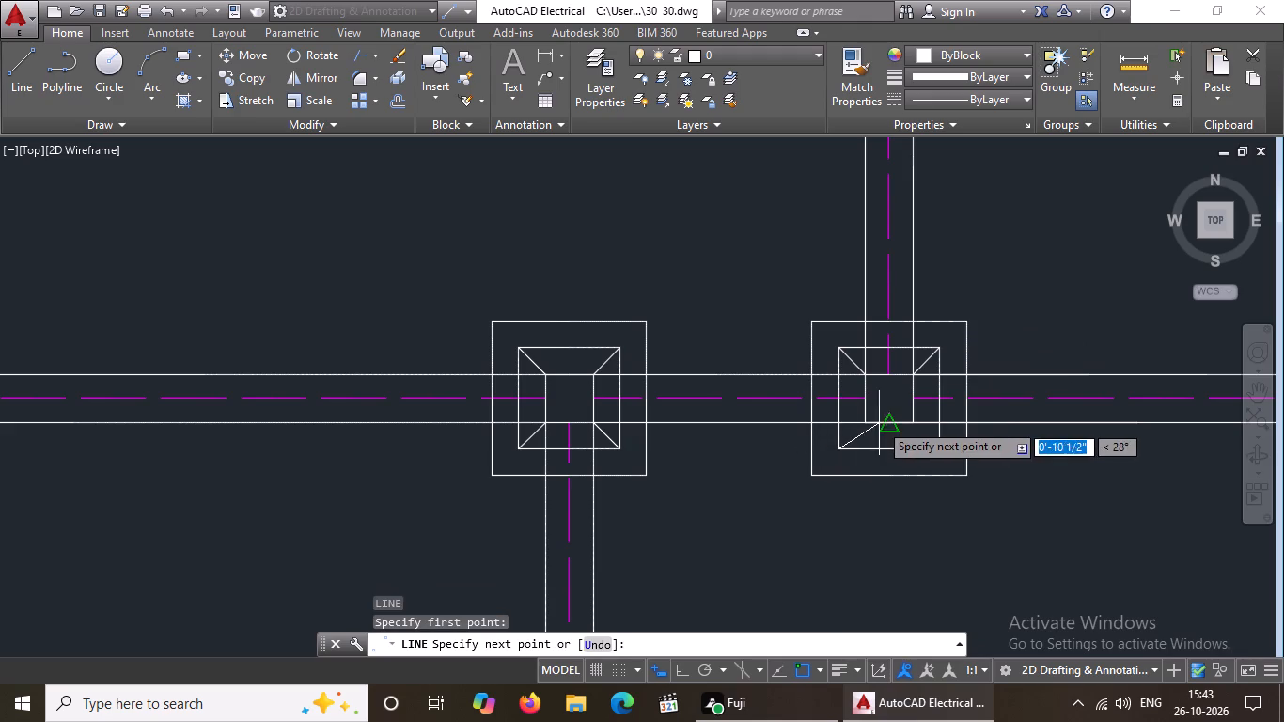
left_click(866, 423)
key("Return")
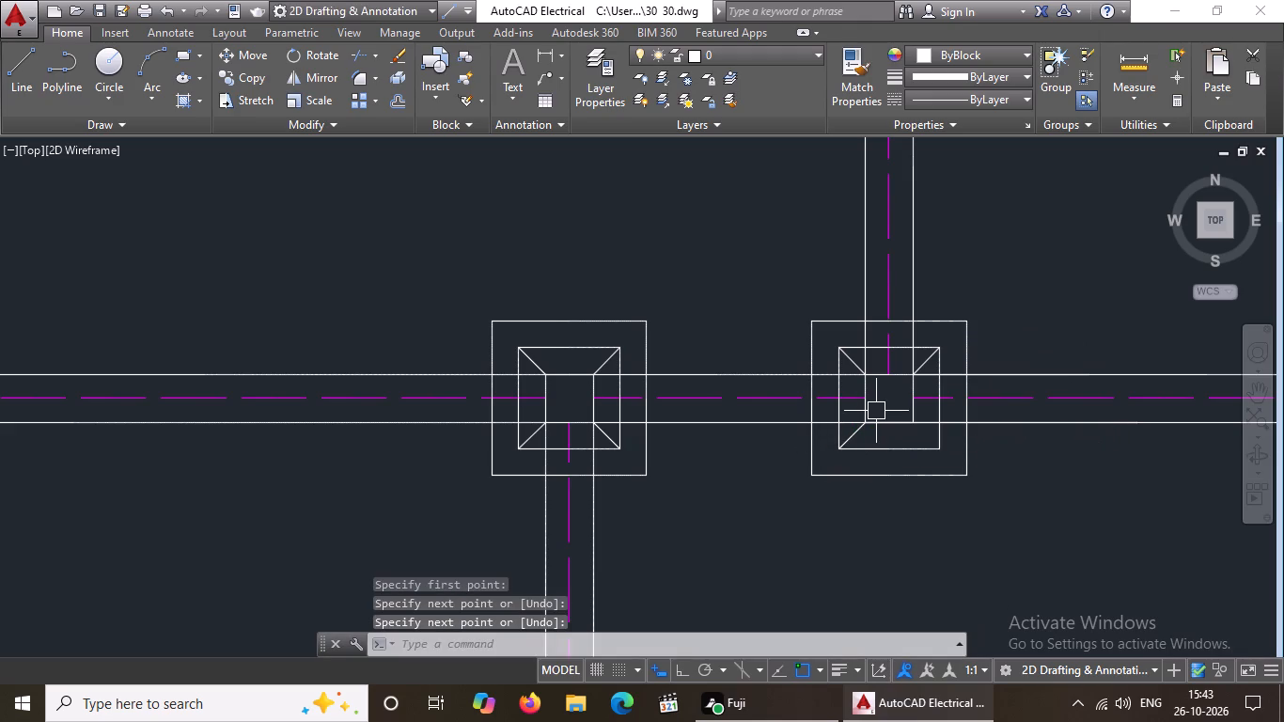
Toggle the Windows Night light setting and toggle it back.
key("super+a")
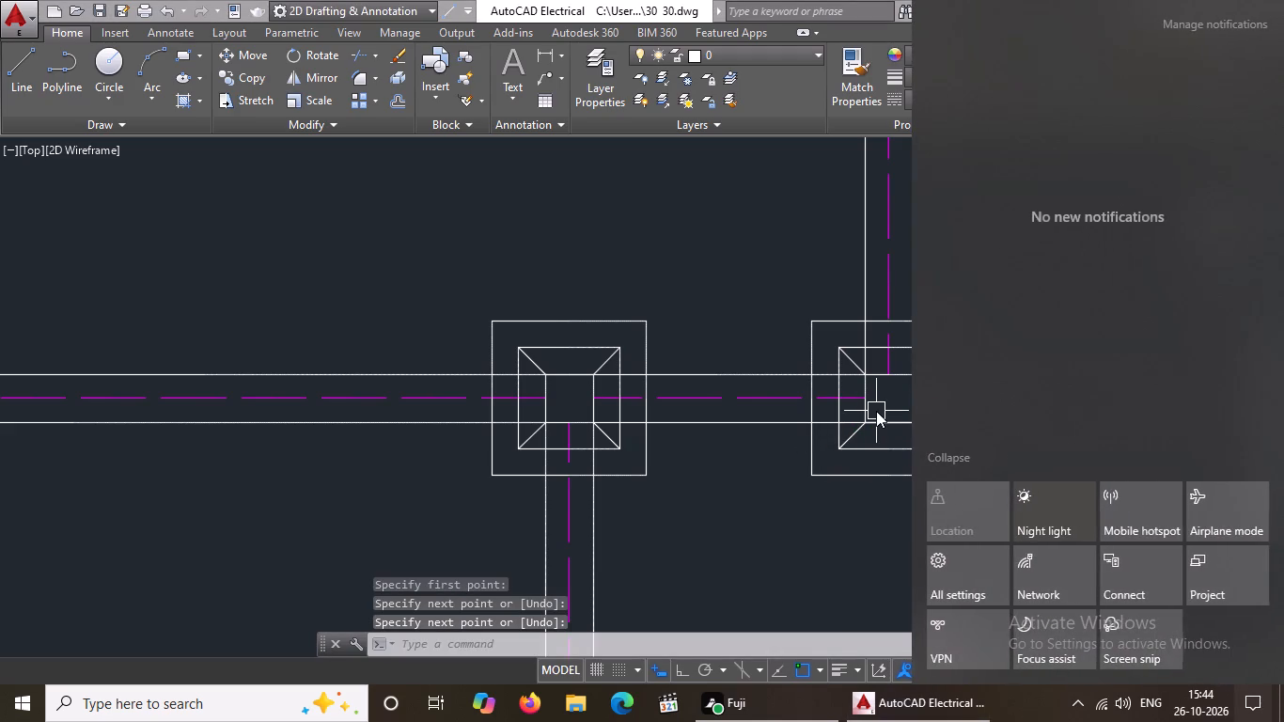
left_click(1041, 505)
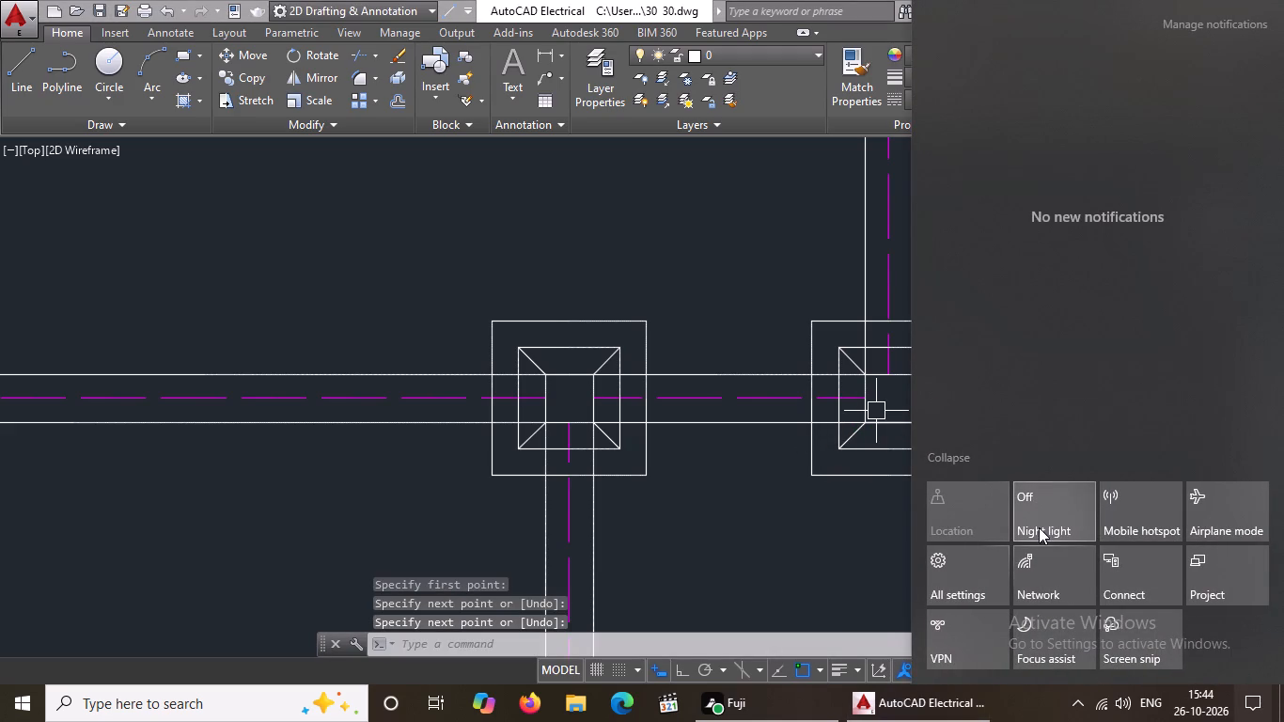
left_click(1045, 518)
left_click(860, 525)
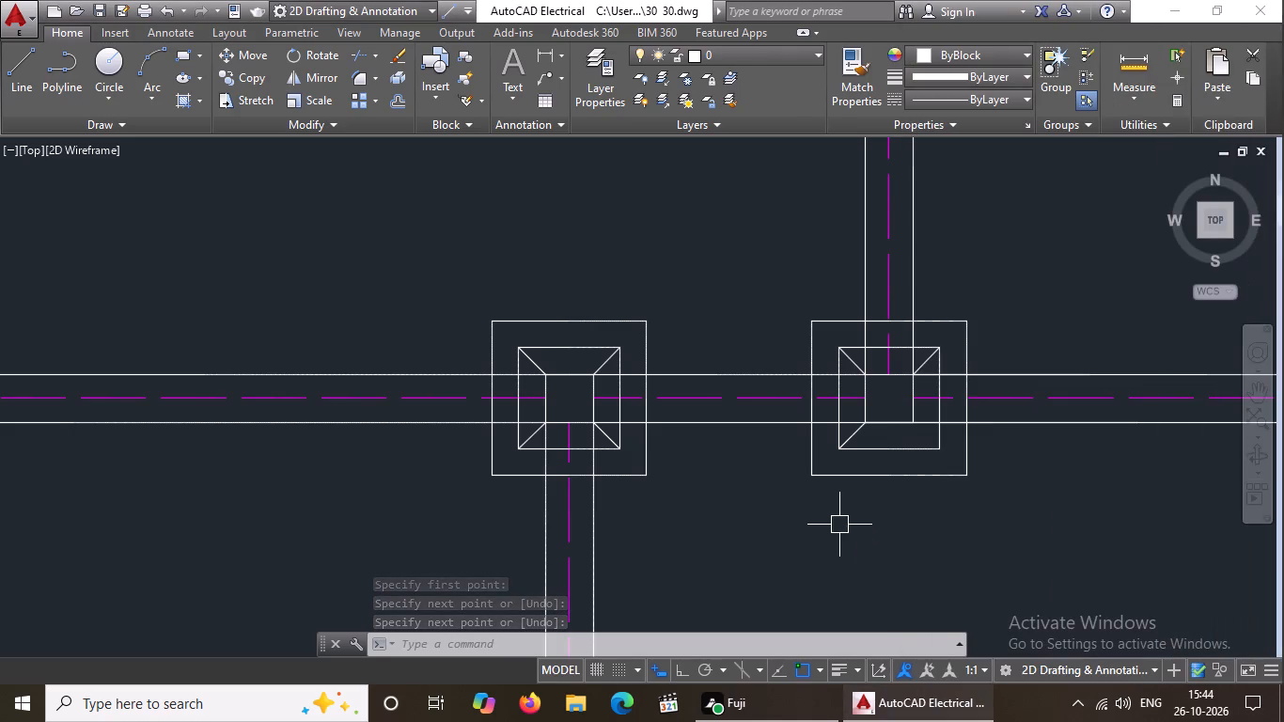
Draw the southeast diagonal between inner ring and wall-line square where the bath's west wall meets the drawing room's north wall.
key("l")
key("Return")
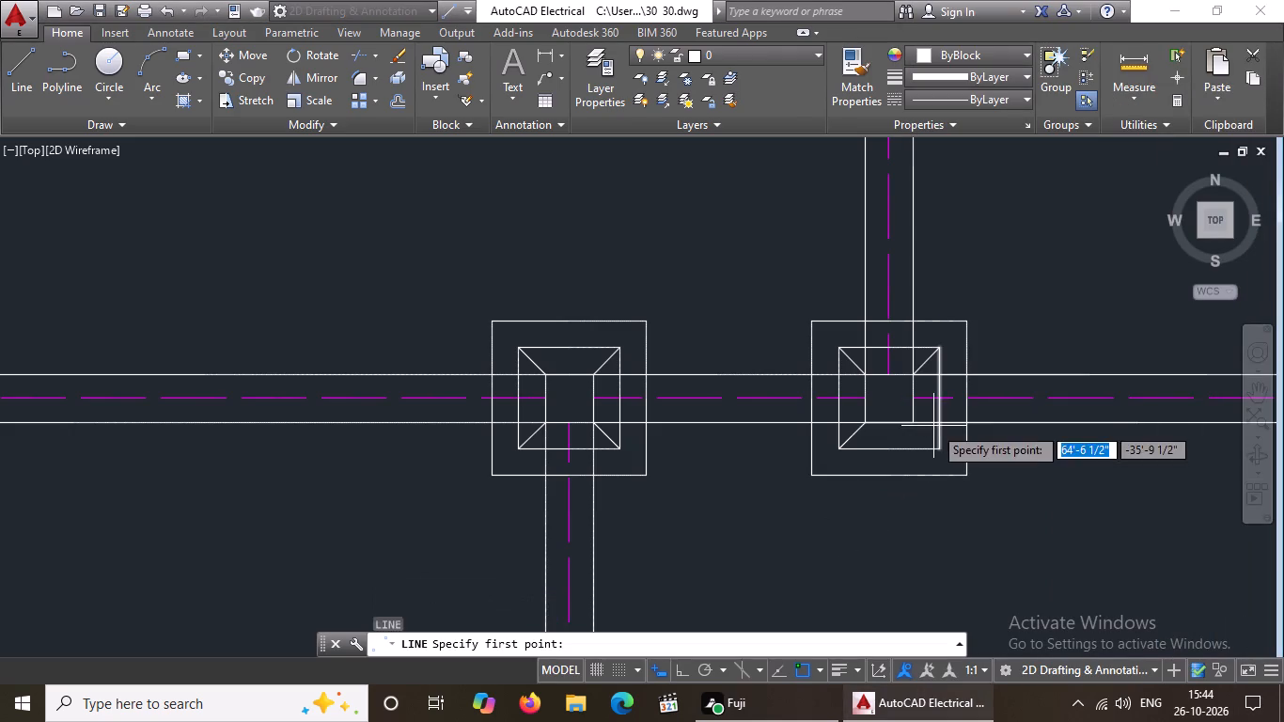
left_click(910, 424)
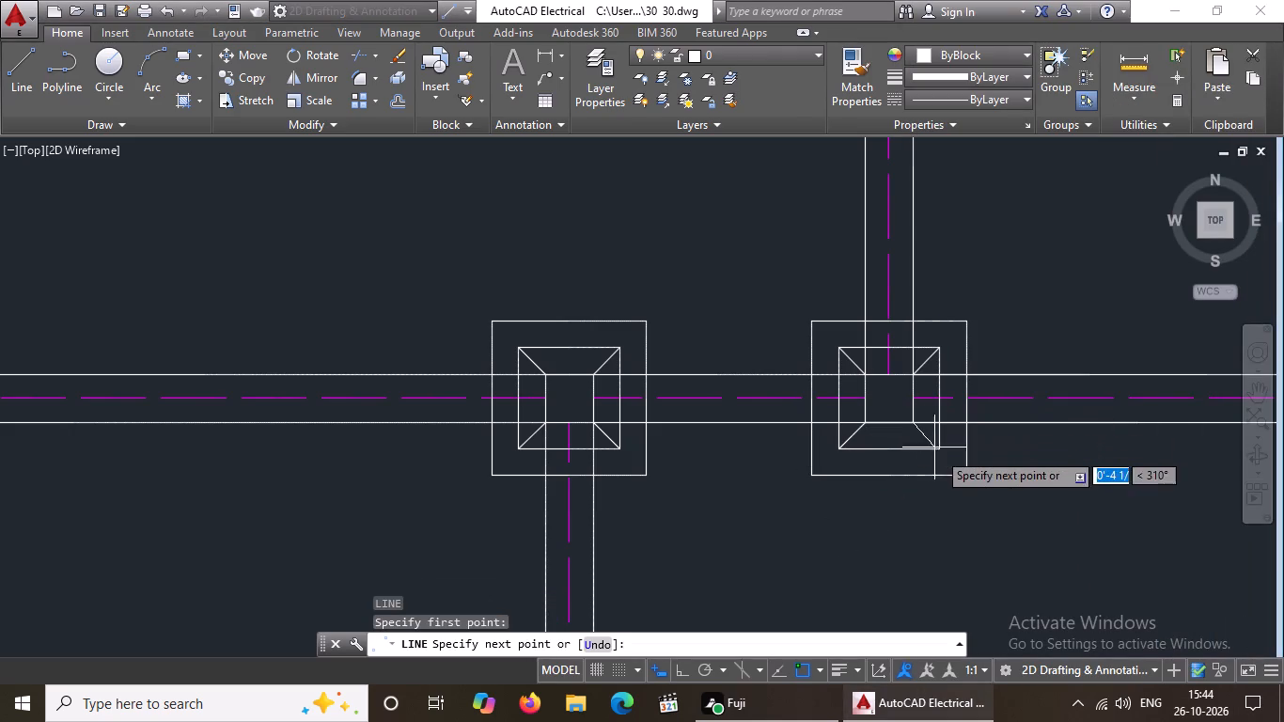
left_click_drag(936, 448, 950, 458)
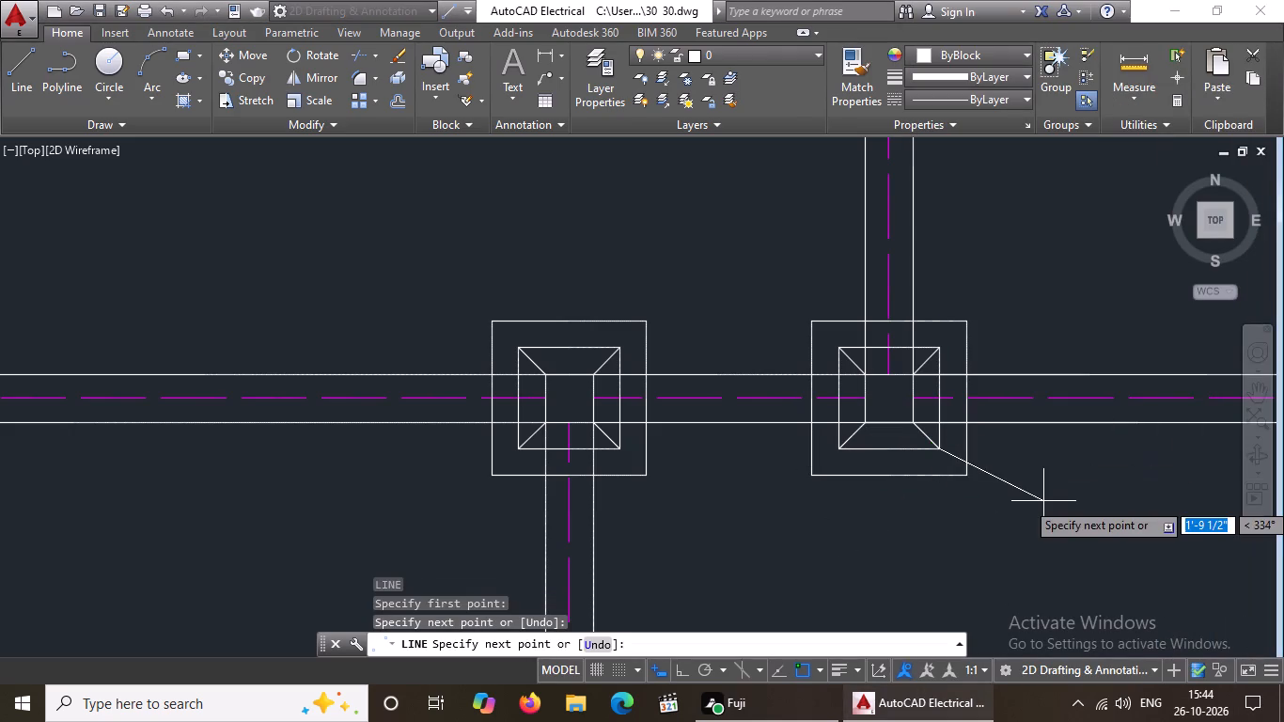
key("Return")
Draw the two western diagonals between inner ring and wall-line square where the drawing room's north wall meets the east exterior wall.
scroll(869, 484, "down", 5)
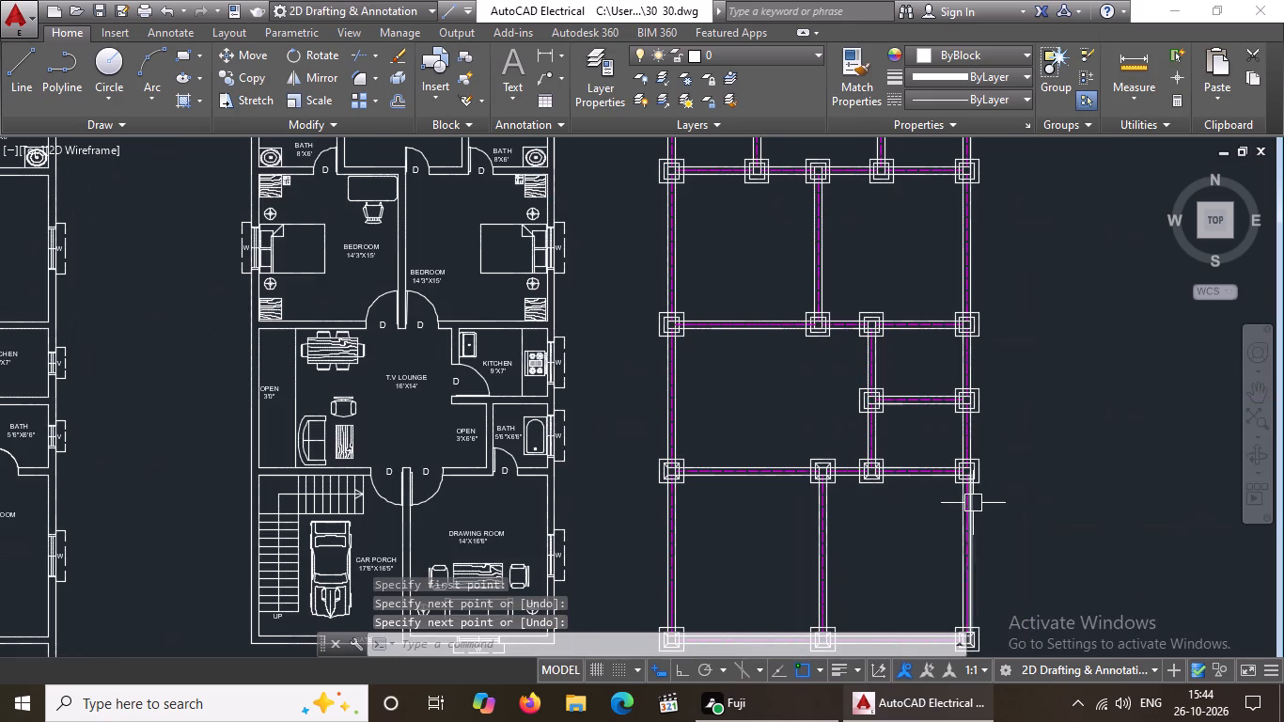
scroll(954, 489, "up", 5)
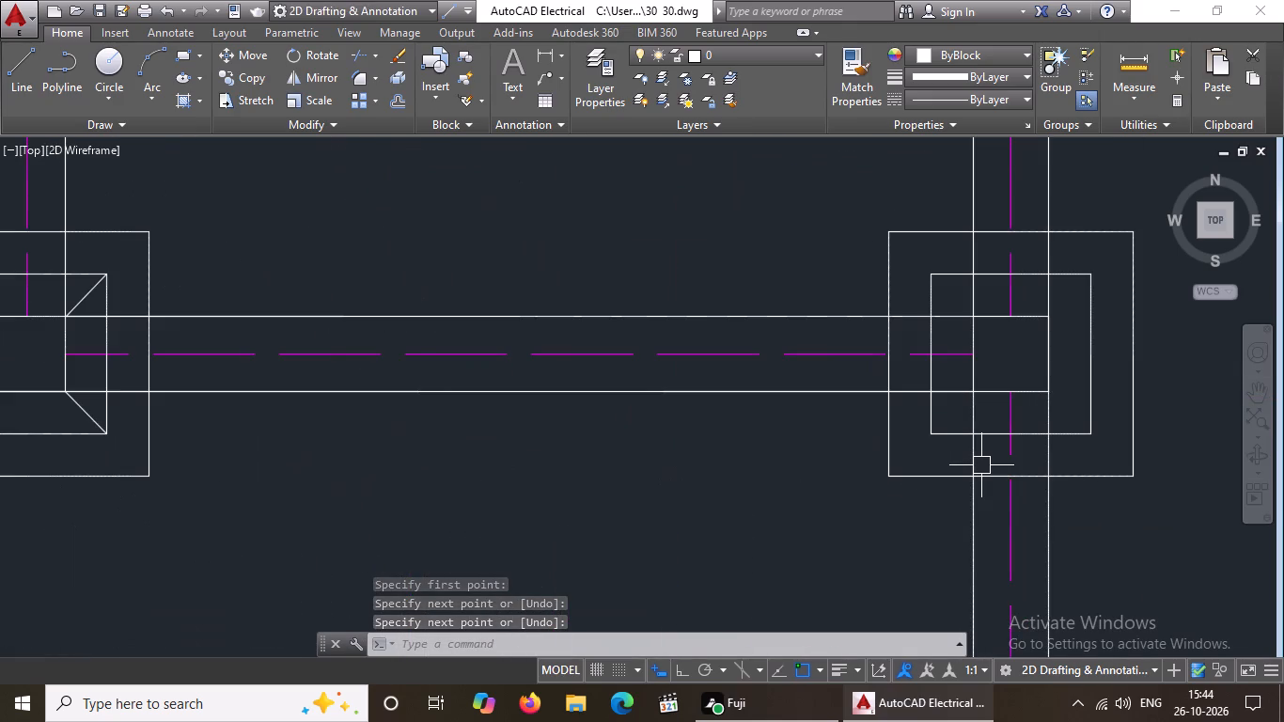
key("l")
key("Return")
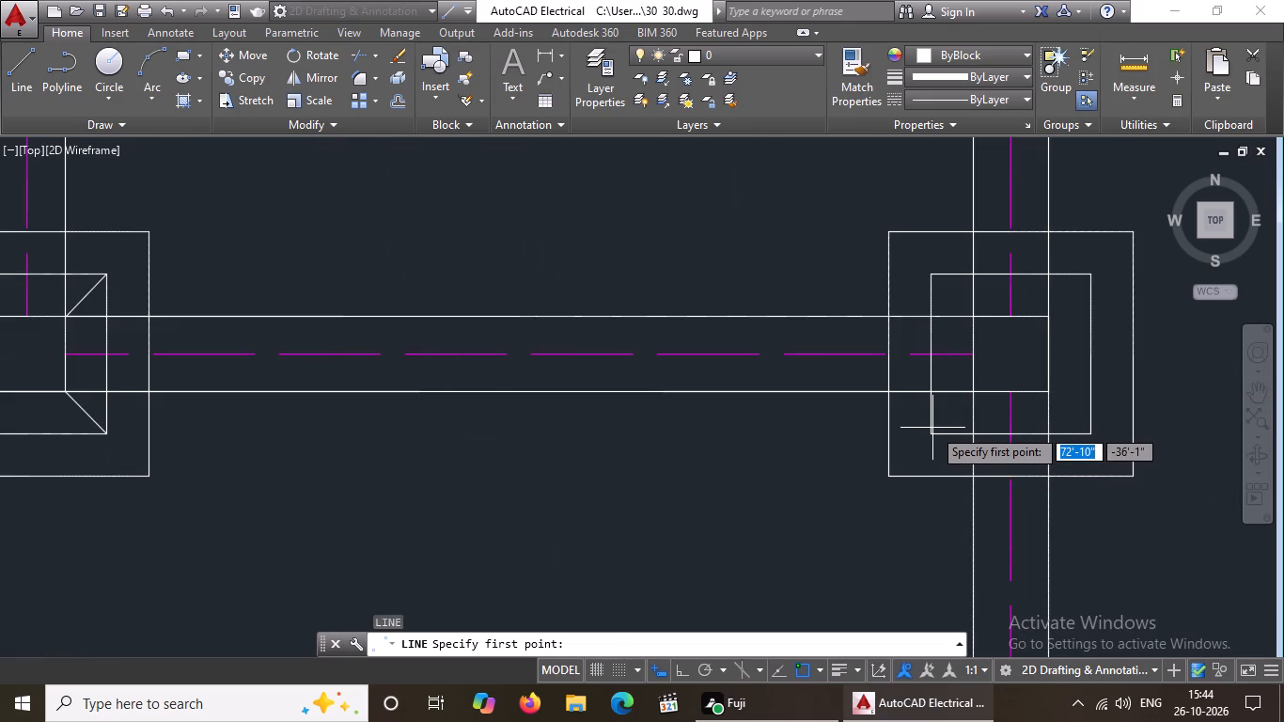
left_click(930, 435)
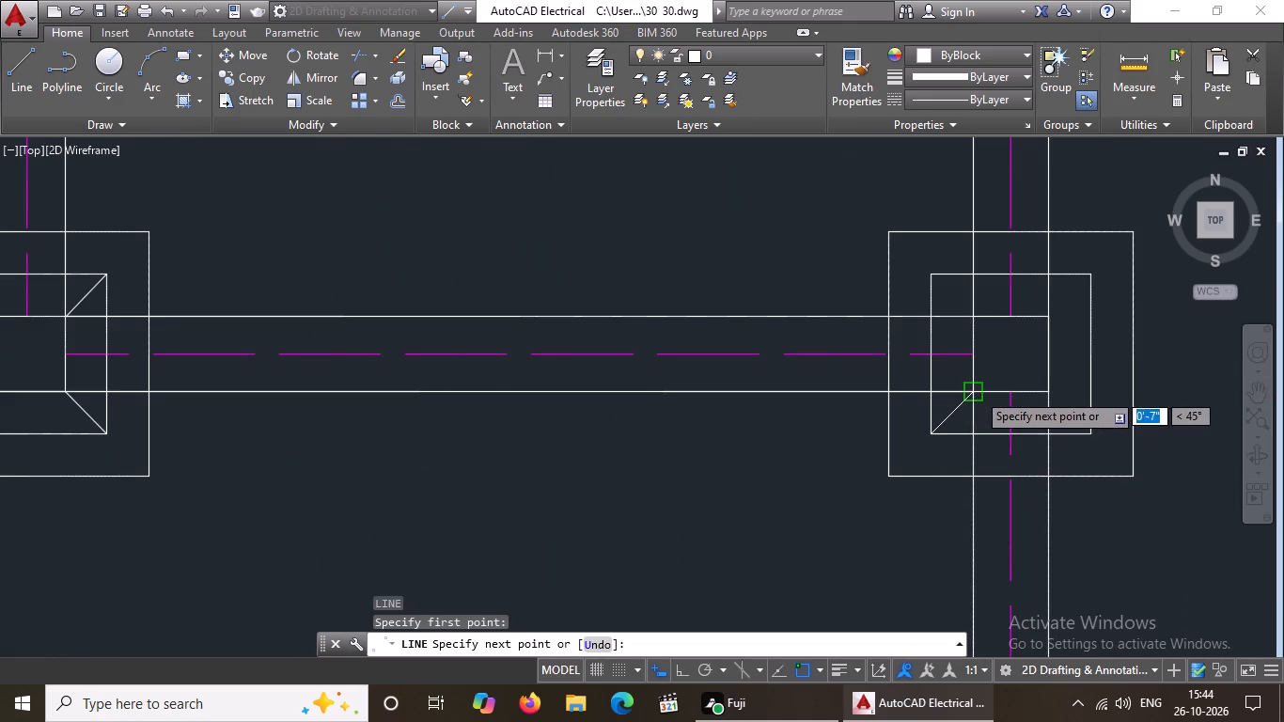
left_click_drag(977, 392, 1002, 361)
key("Return")
key("l")
key("Return")
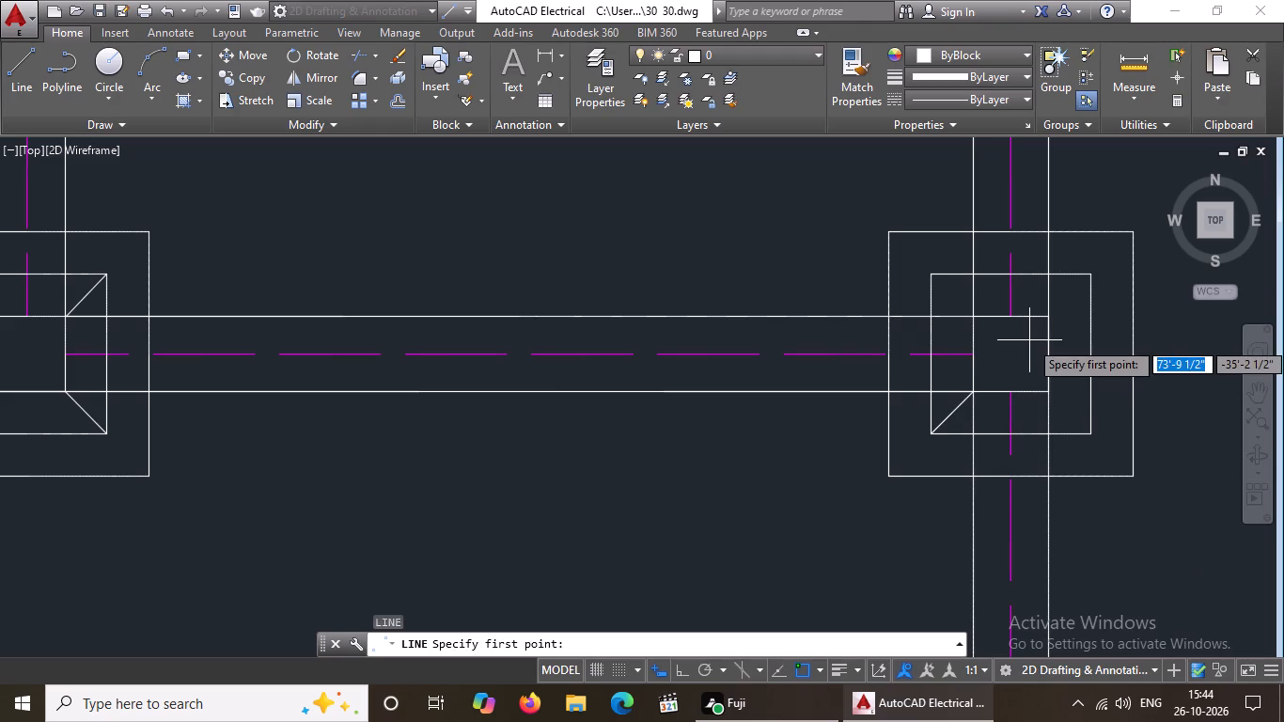
left_click(932, 274)
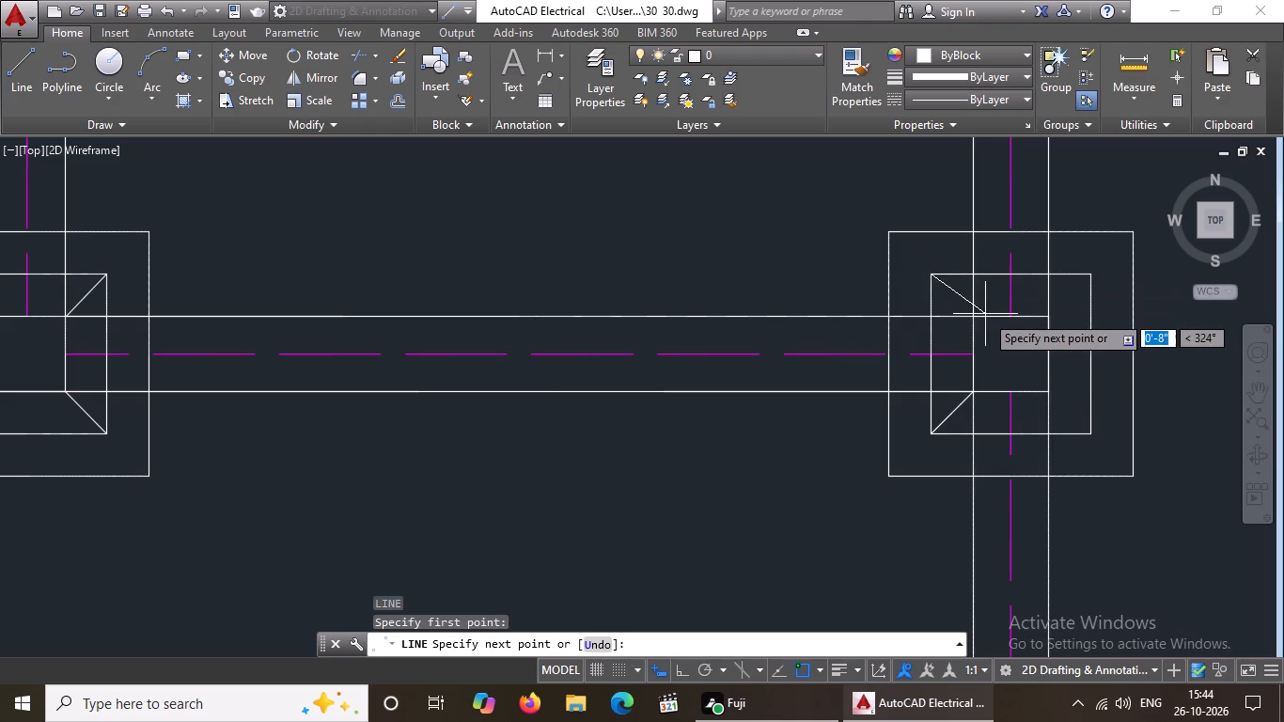
left_click_drag(973, 314, 982, 317)
key("Return")
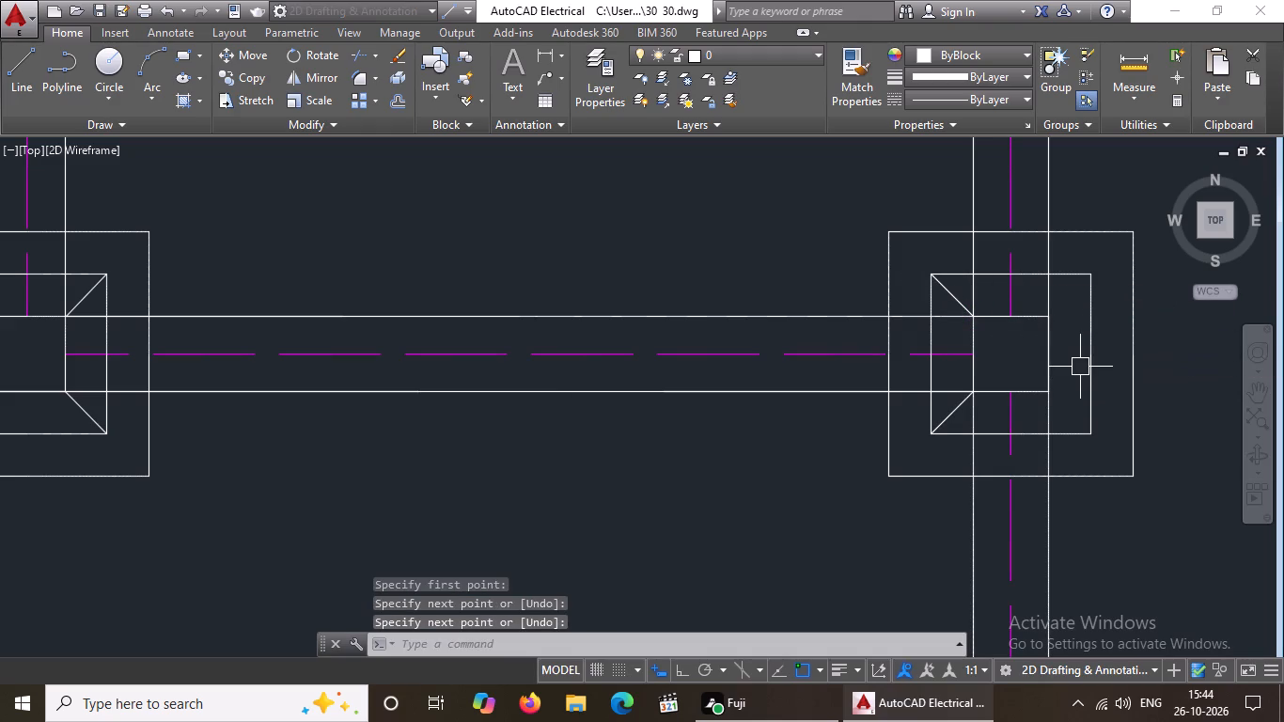
Draw the two eastern diagonals between inner ring and wall-line square where the drawing room's north wall meets the east exterior wall.
key("l")
key("Return")
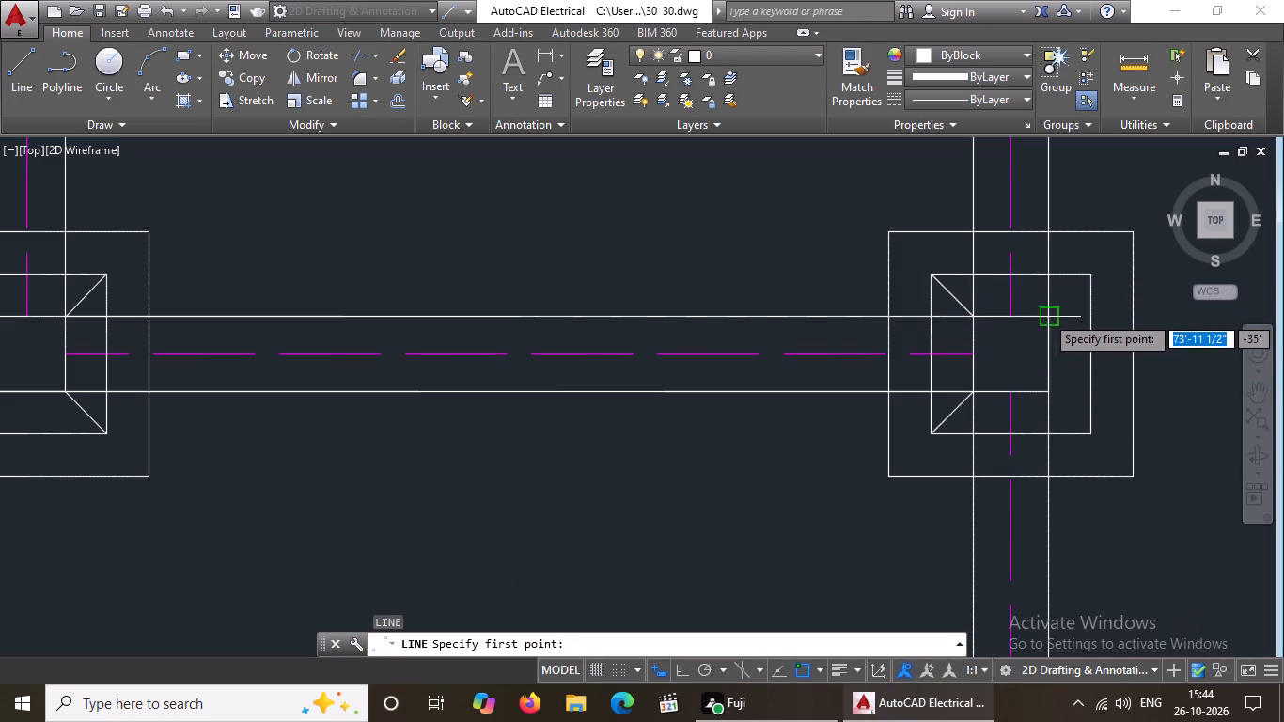
left_click(1050, 317)
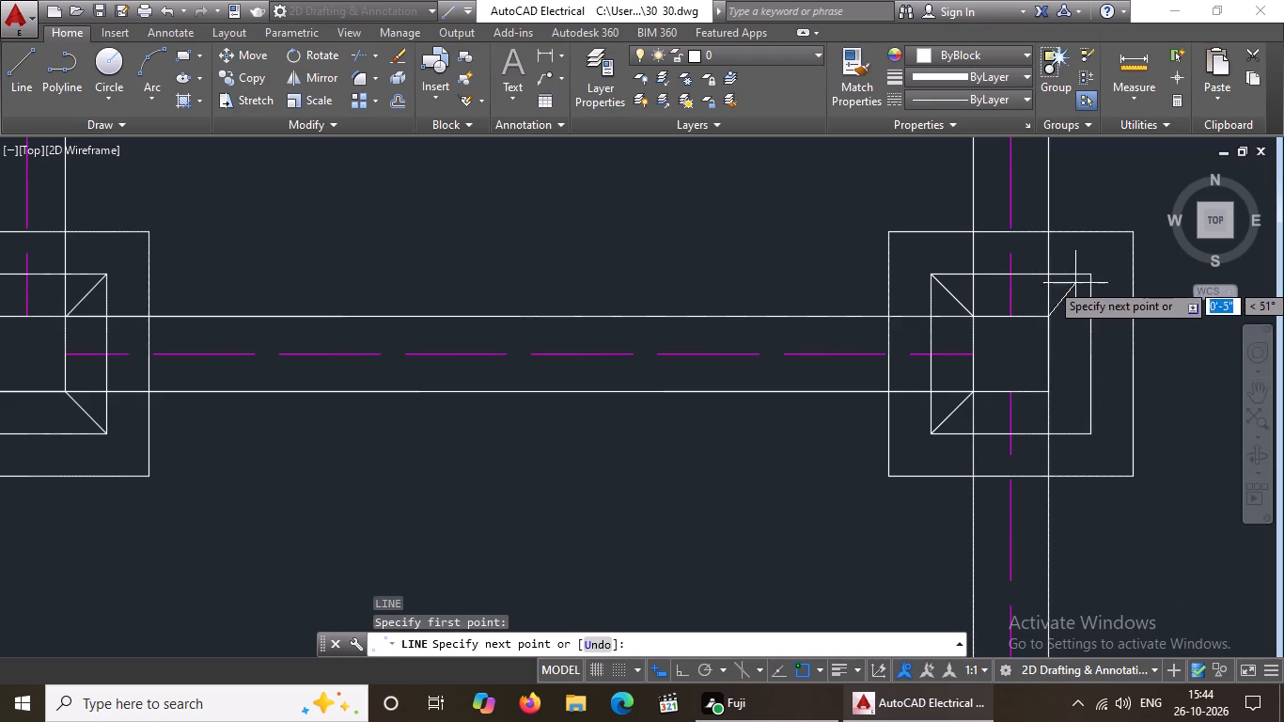
left_click_drag(1089, 275, 1104, 259)
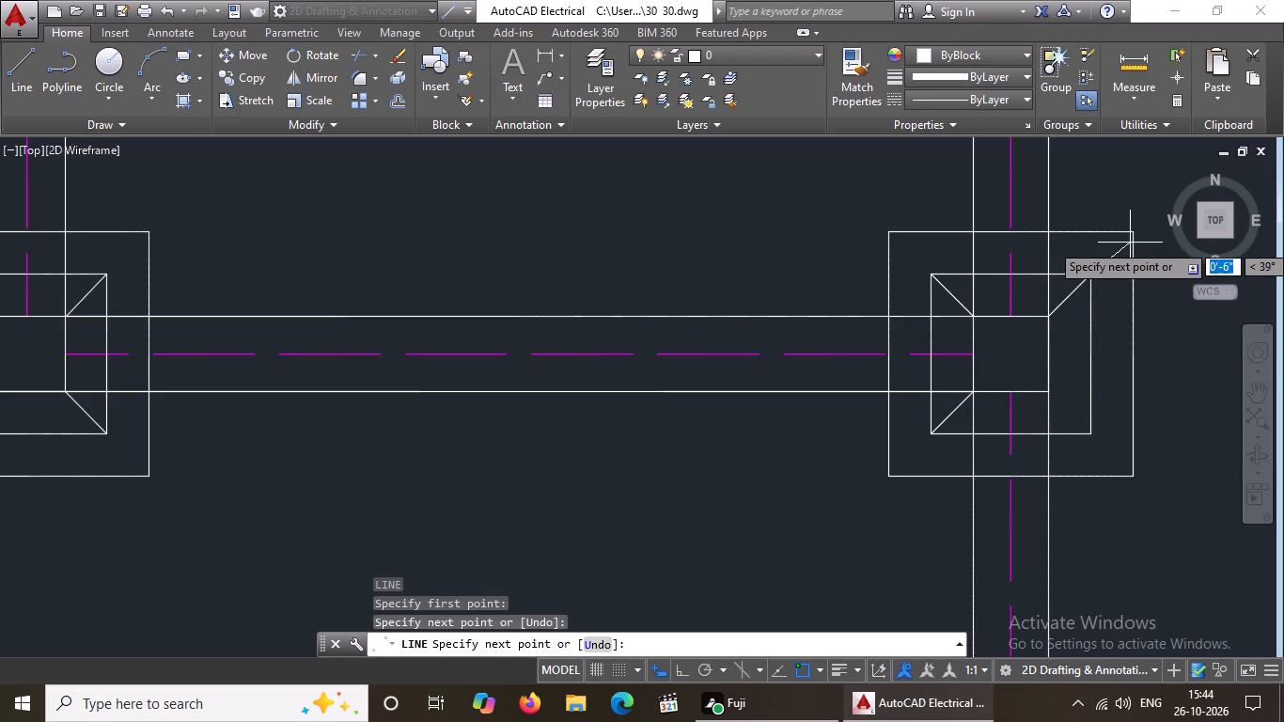
key("Return")
key("l")
key("Return")
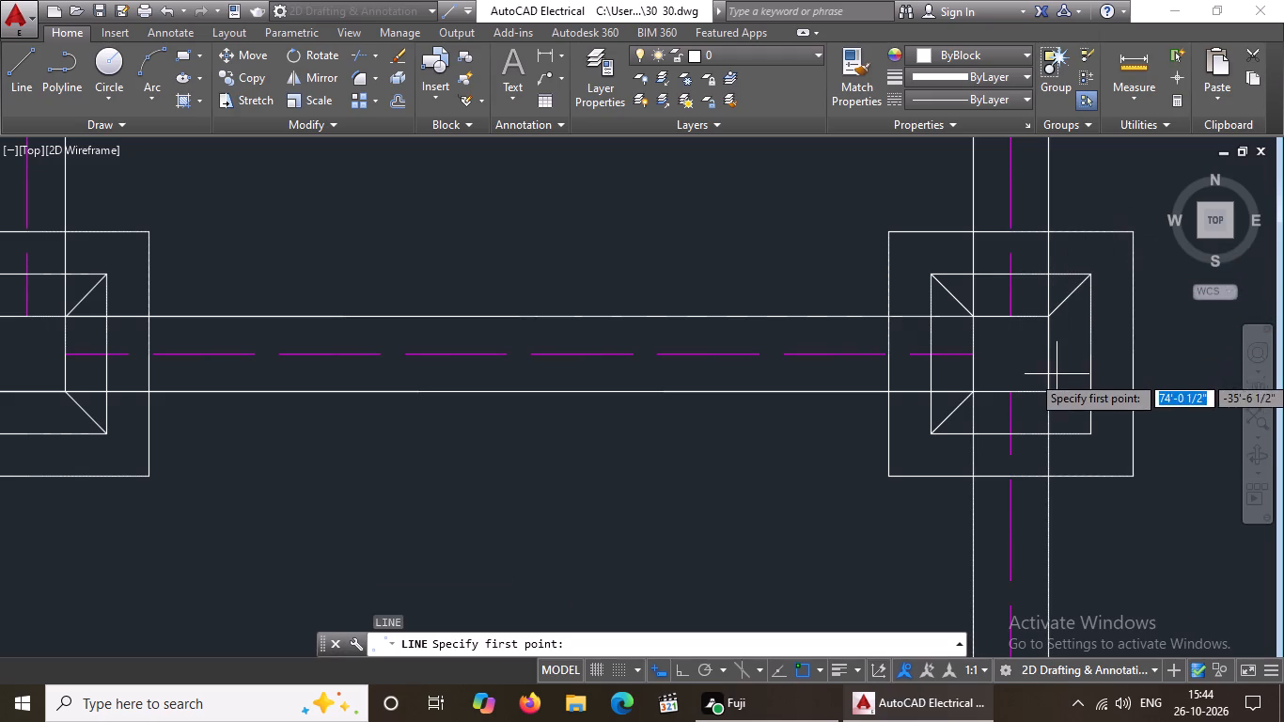
left_click(1045, 390)
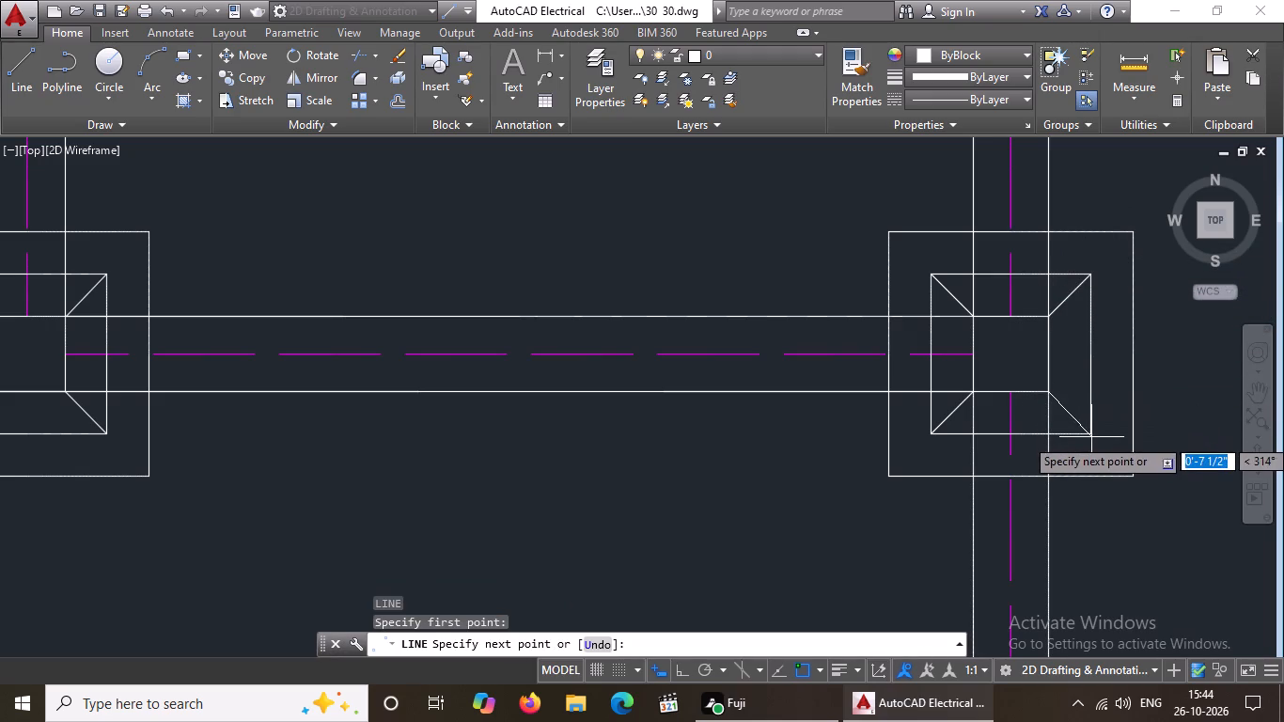
left_click_drag(1091, 432, 1121, 471)
key("Return")
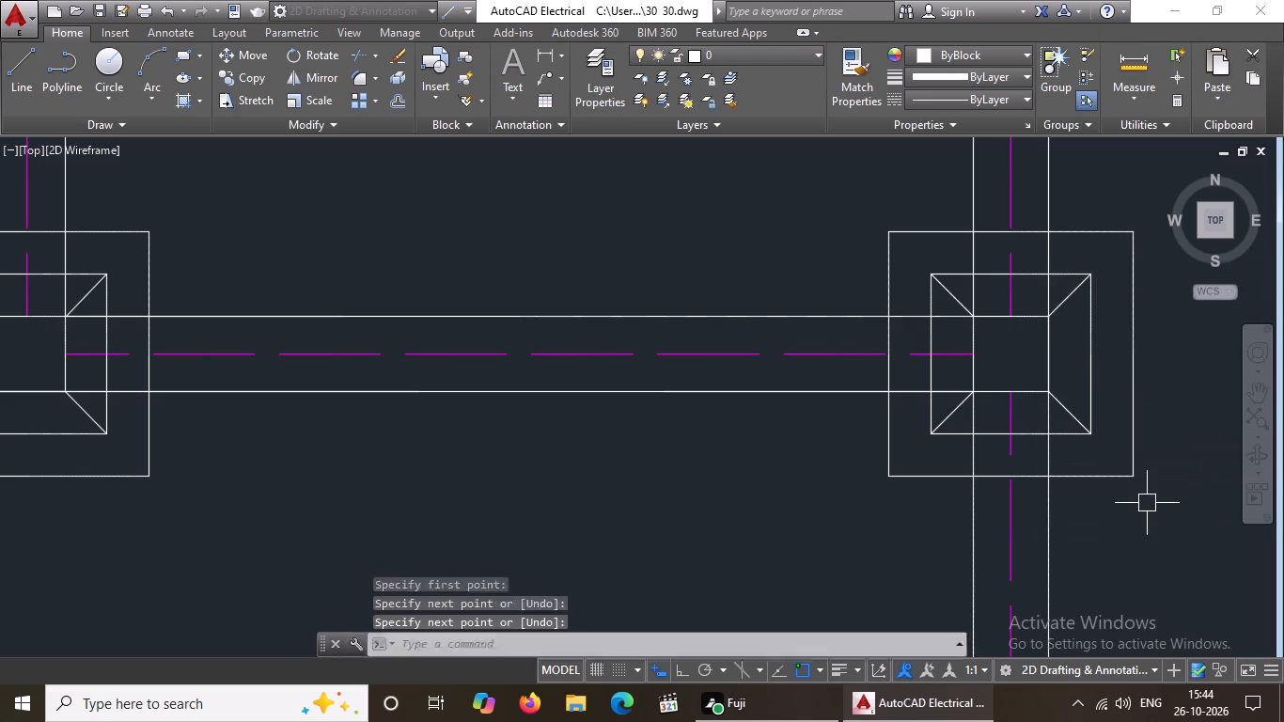
Draw the two northern diagonals between inner ring and wall-line square where the kitchen-bath partition meets the kitchen's west wall line.
scroll(1087, 480, "down", 4)
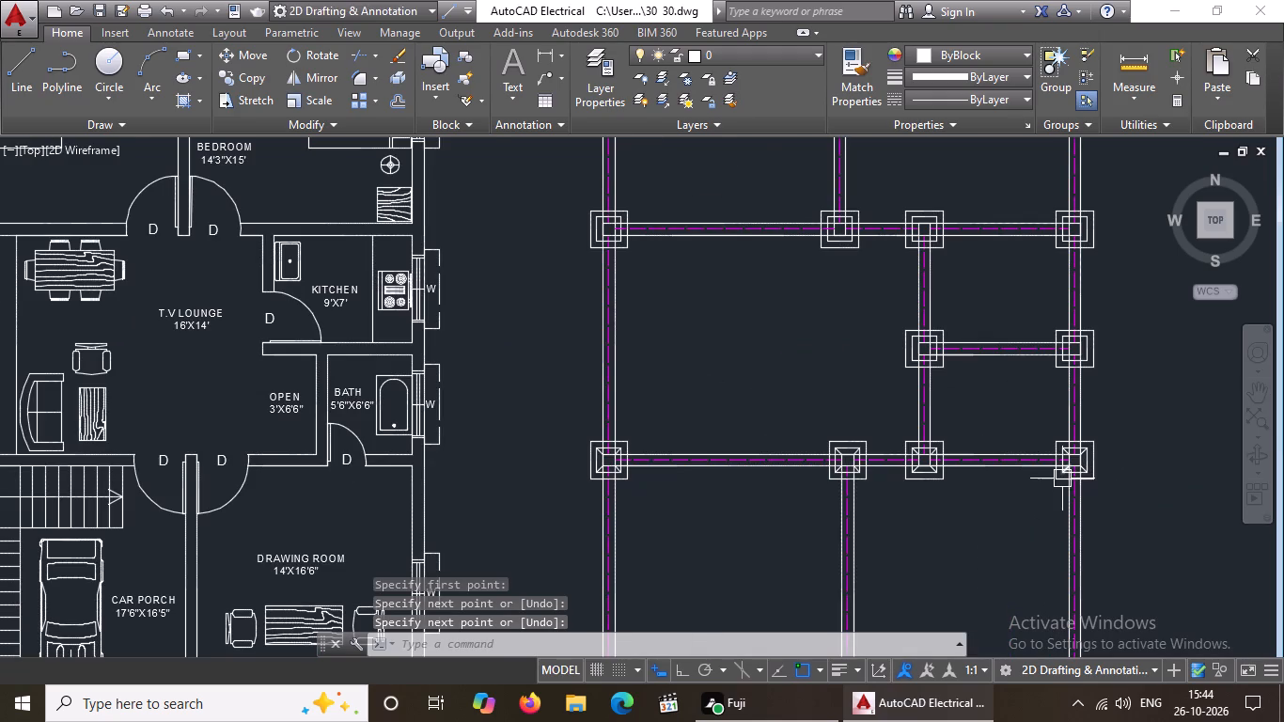
scroll(1016, 453, "down", 2)
scroll(1022, 453, "up", 2)
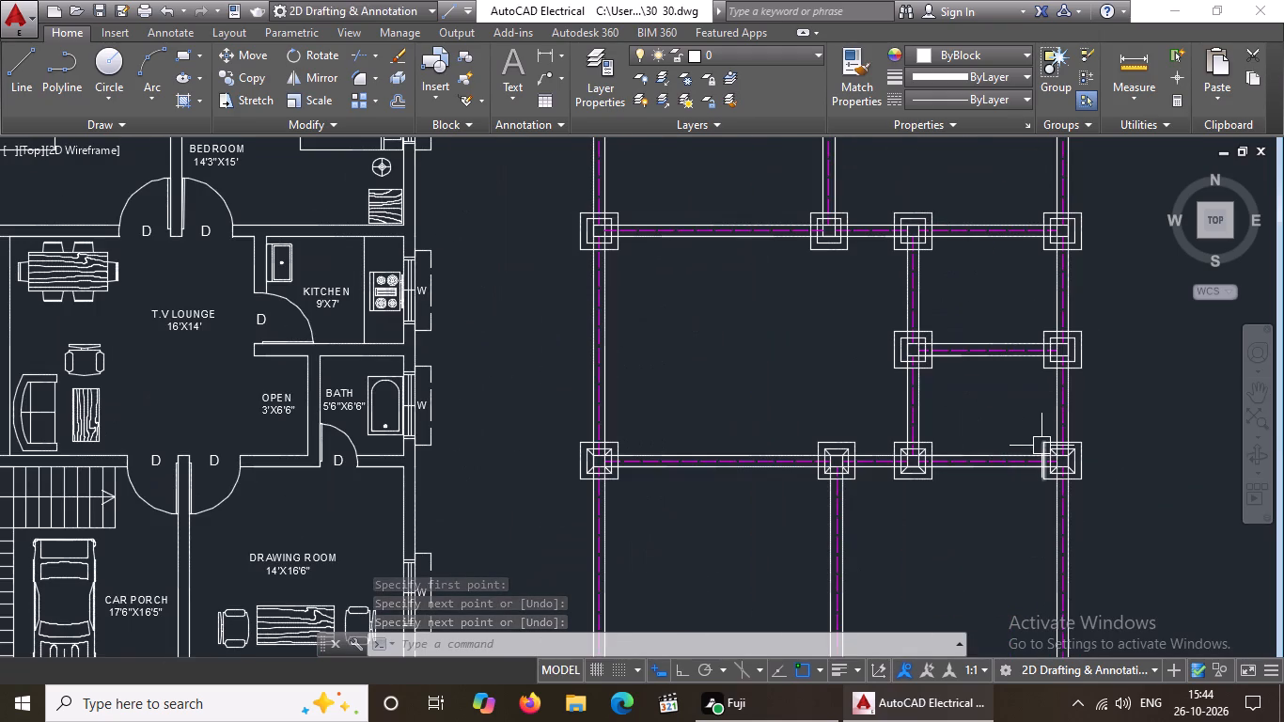
scroll(887, 334, "up", 2)
scroll(1040, 355, "up", 2)
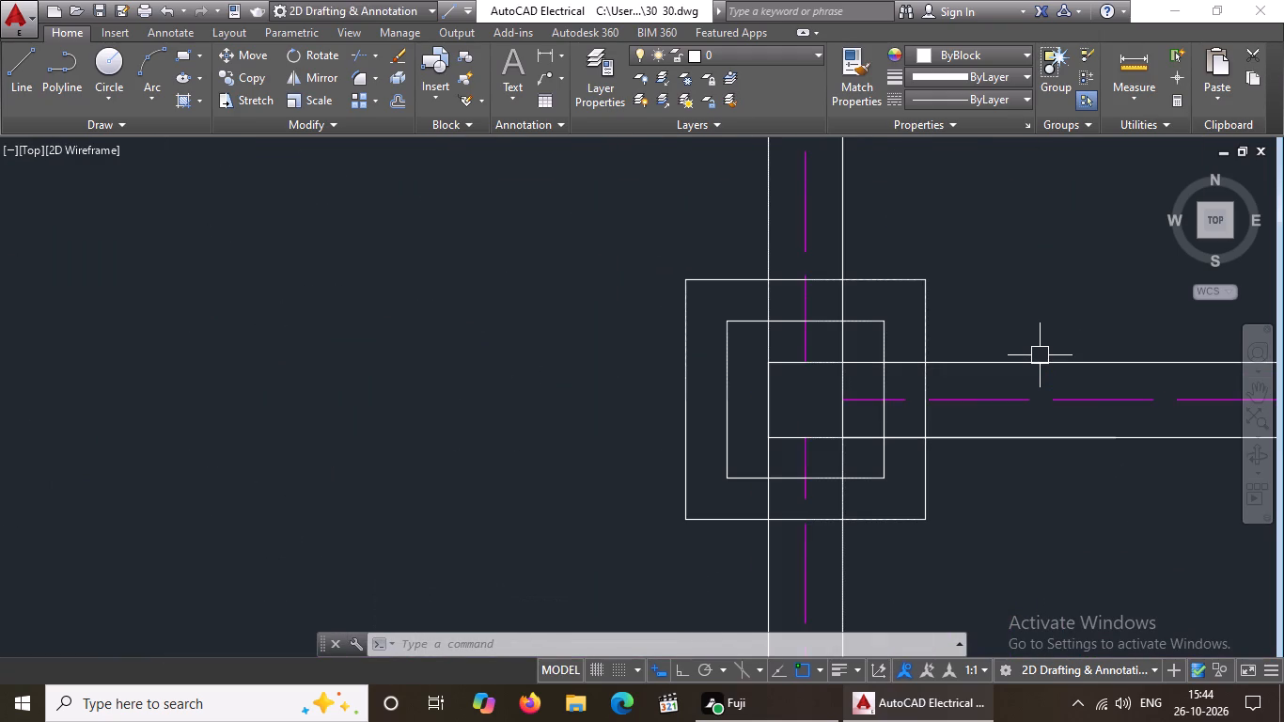
key("l")
key("Return")
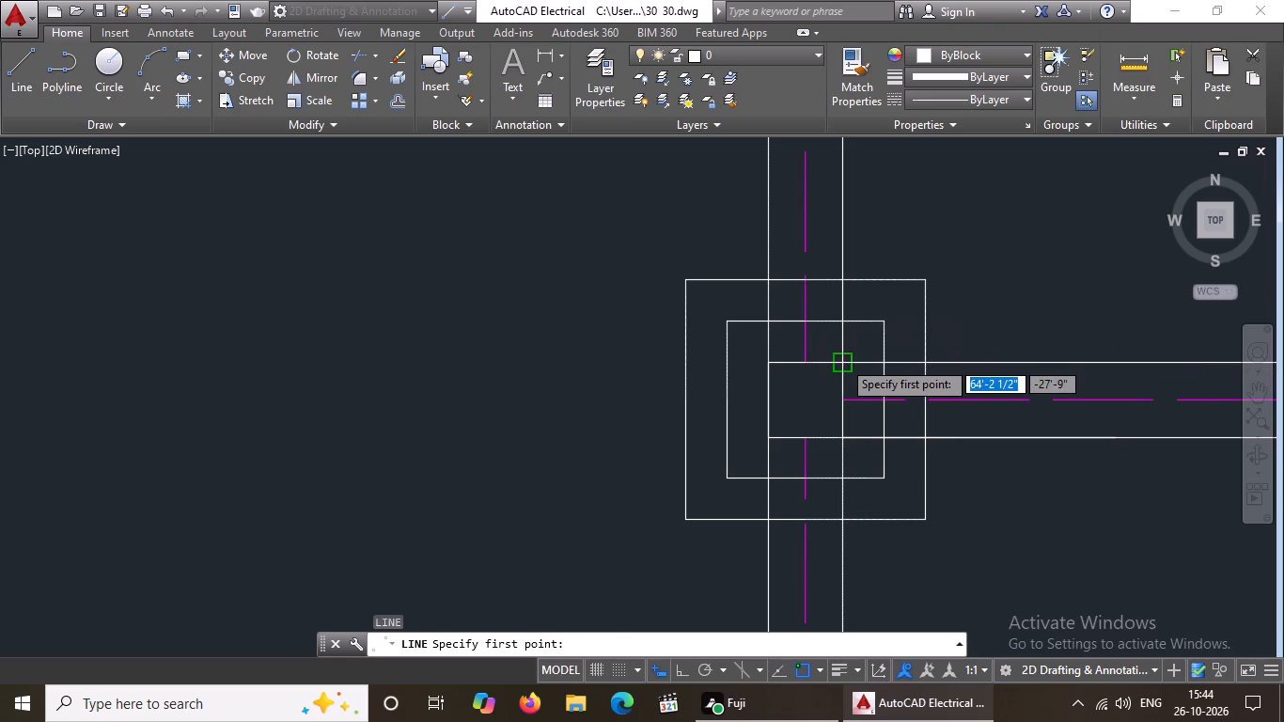
left_click_drag(842, 360, 863, 347)
left_click(881, 321)
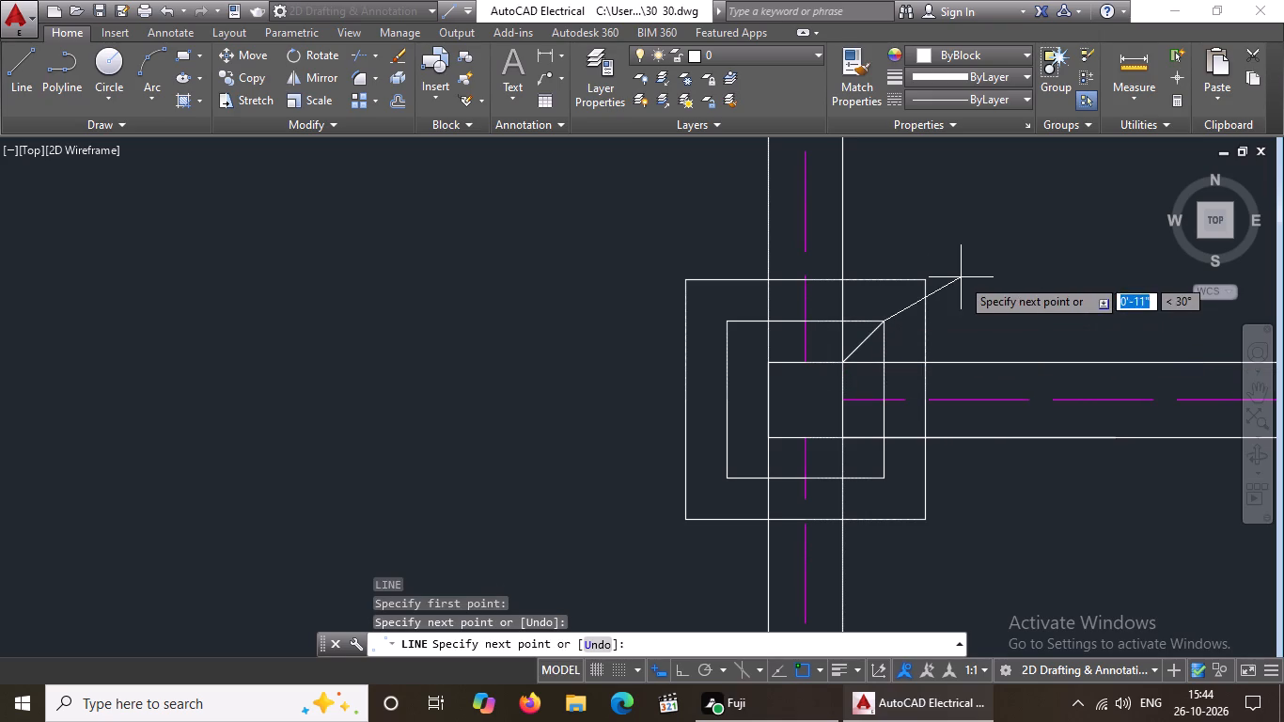
key("Return")
key("l")
key("Return")
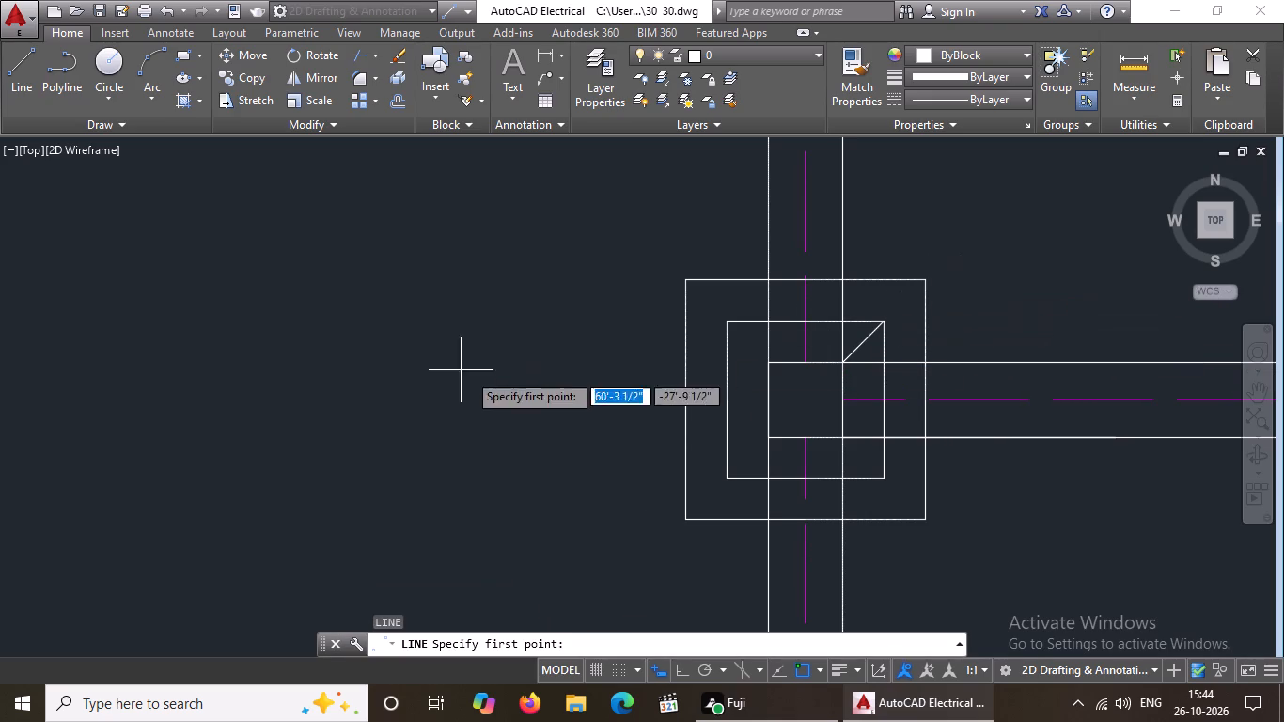
left_click(728, 324)
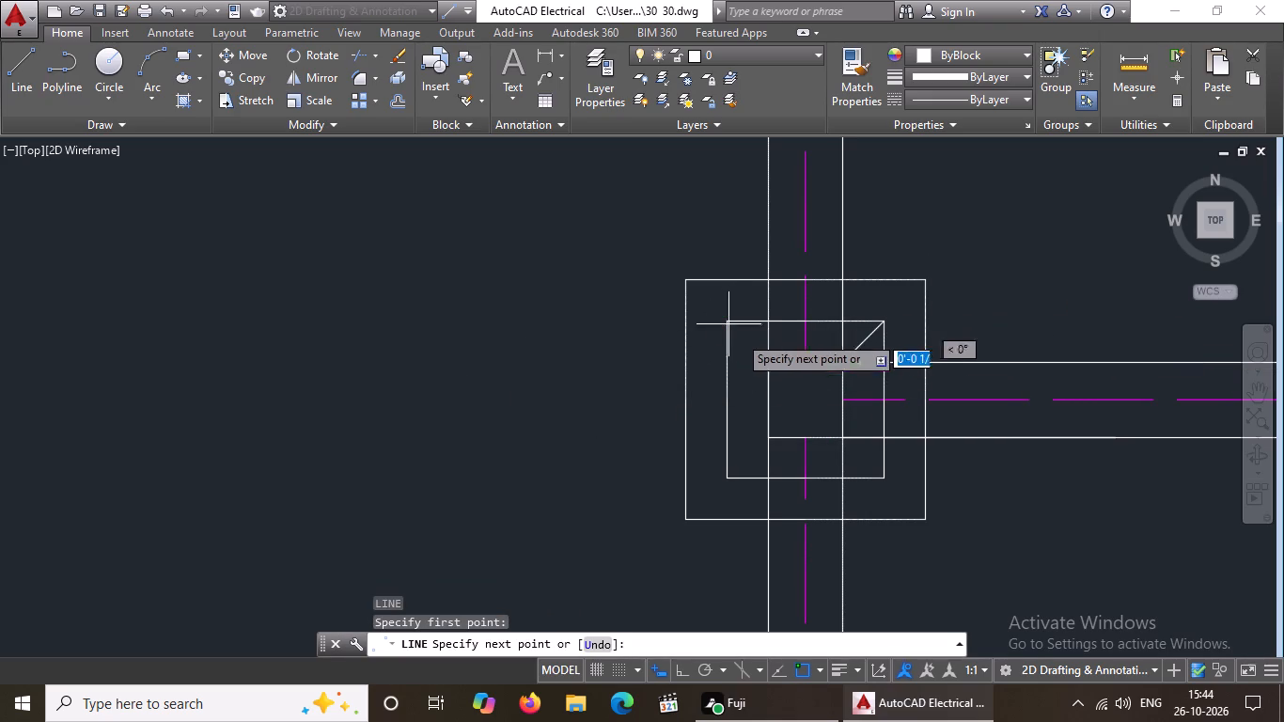
left_click_drag(770, 362, 780, 381)
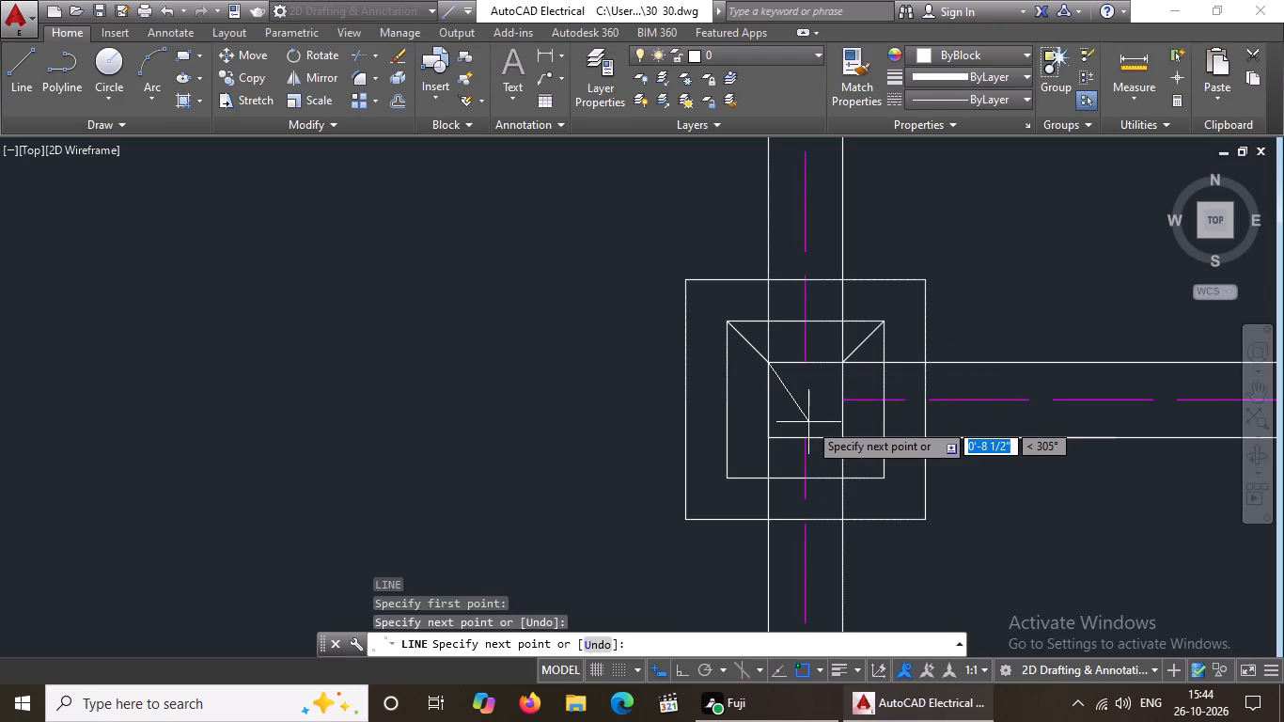
key("Return")
Draw the two southern diagonals between inner ring and wall-line square where the kitchen-bath partition meets the kitchen's west wall line.
key("l")
key("Return")
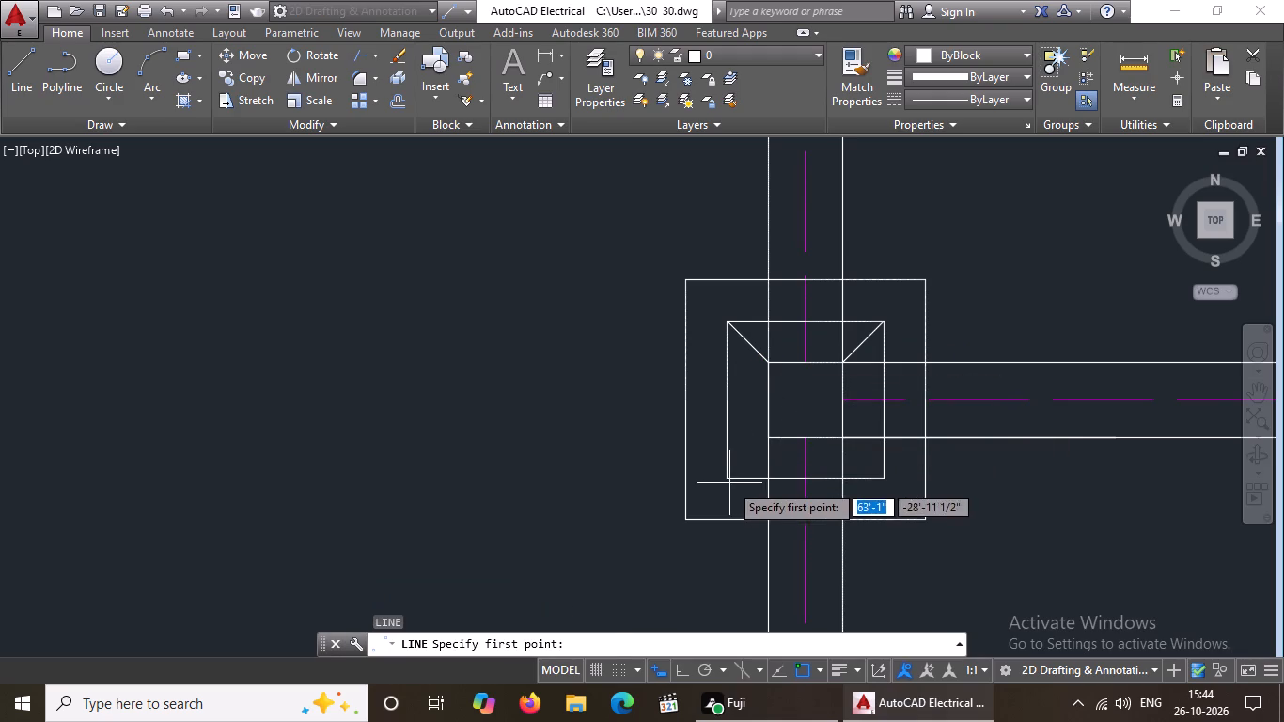
left_click(727, 474)
left_click_drag(769, 438, 791, 422)
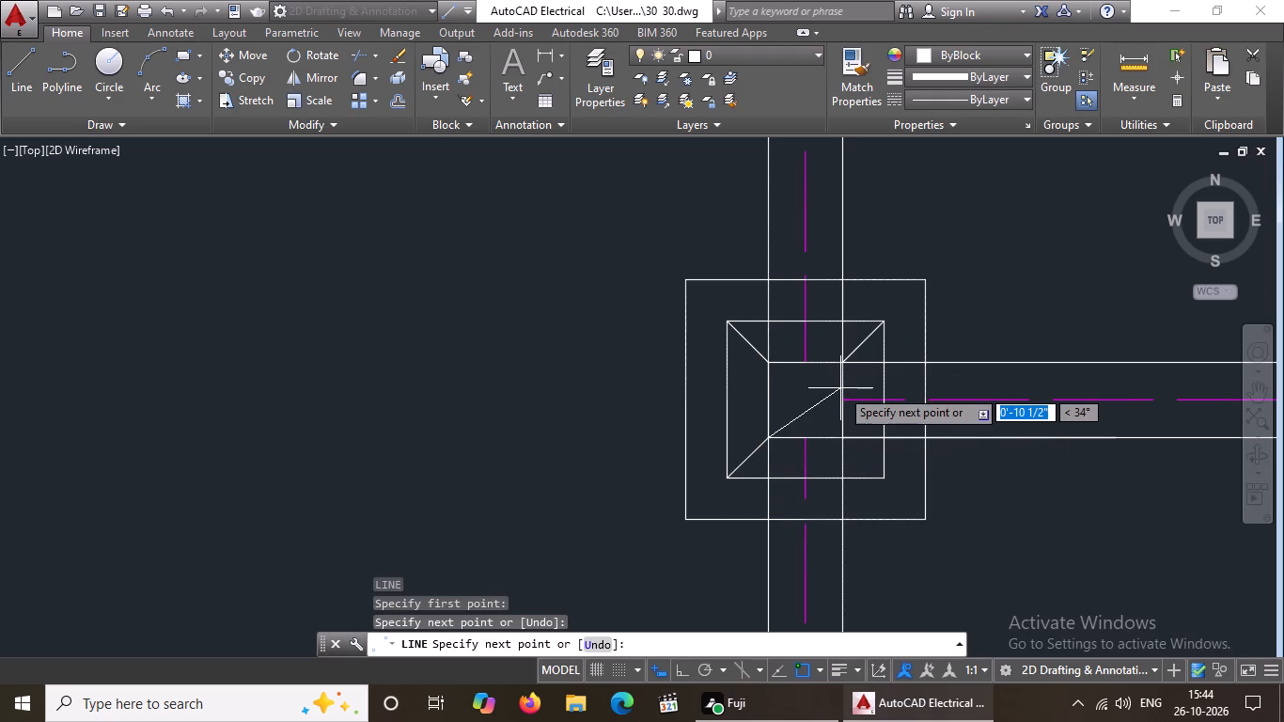
key("Return")
key("l")
key("Return")
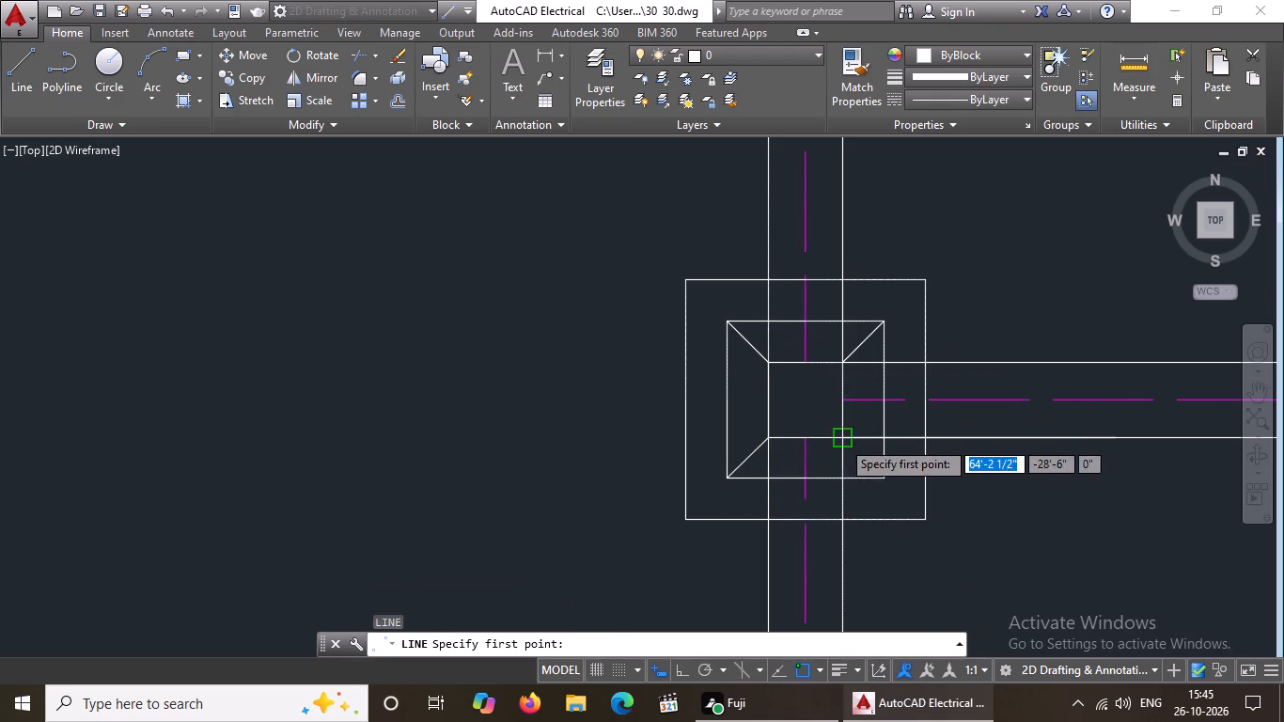
left_click(844, 438)
left_click(881, 478)
scroll(909, 505, "down", 5)
key("Return")
Draw the two southern diagonals between inner ring and wall-line square where the kitchen-bath partition meets the east exterior wall.
key("l")
key("Return")
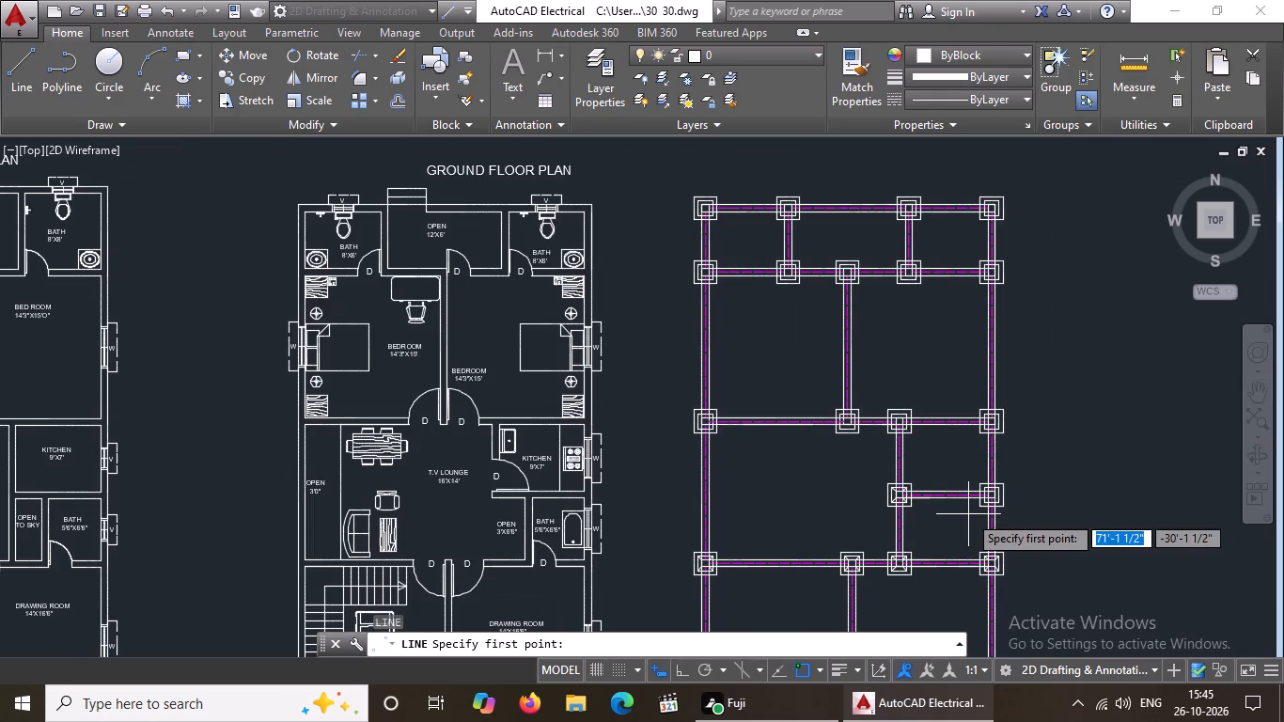
scroll(966, 505, "up", 3)
scroll(1110, 492, "up", 2)
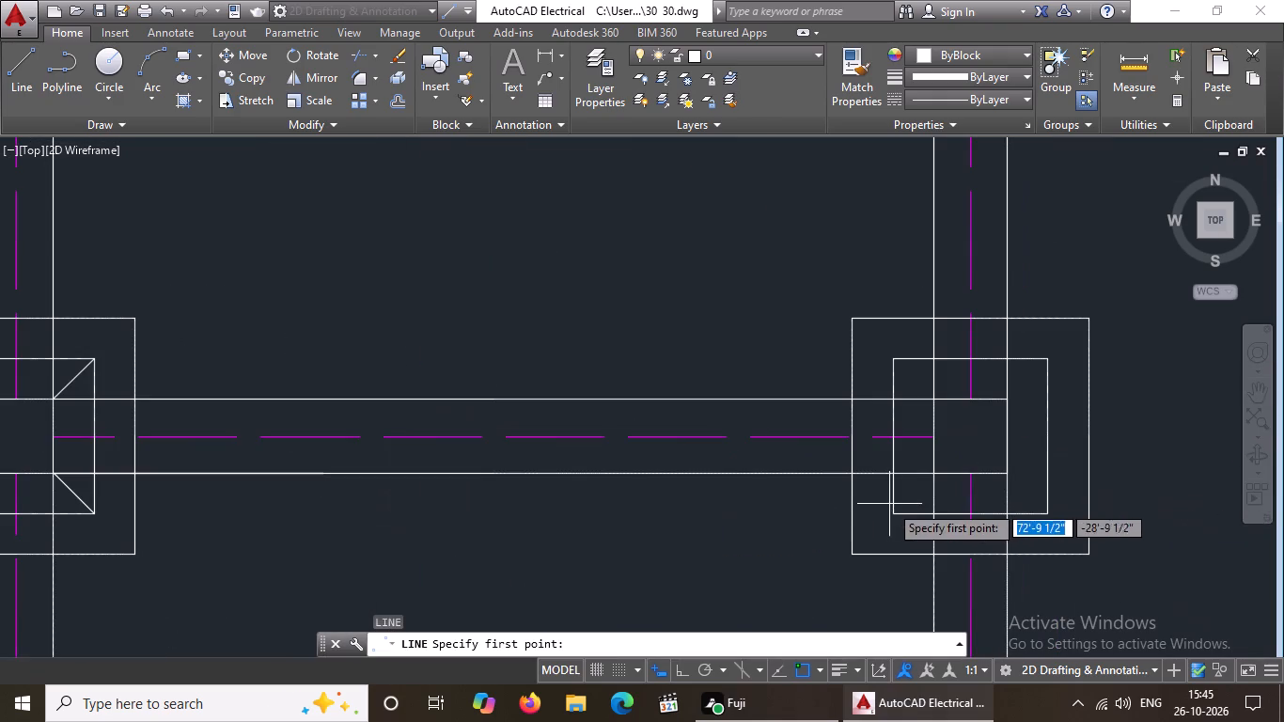
left_click(895, 513)
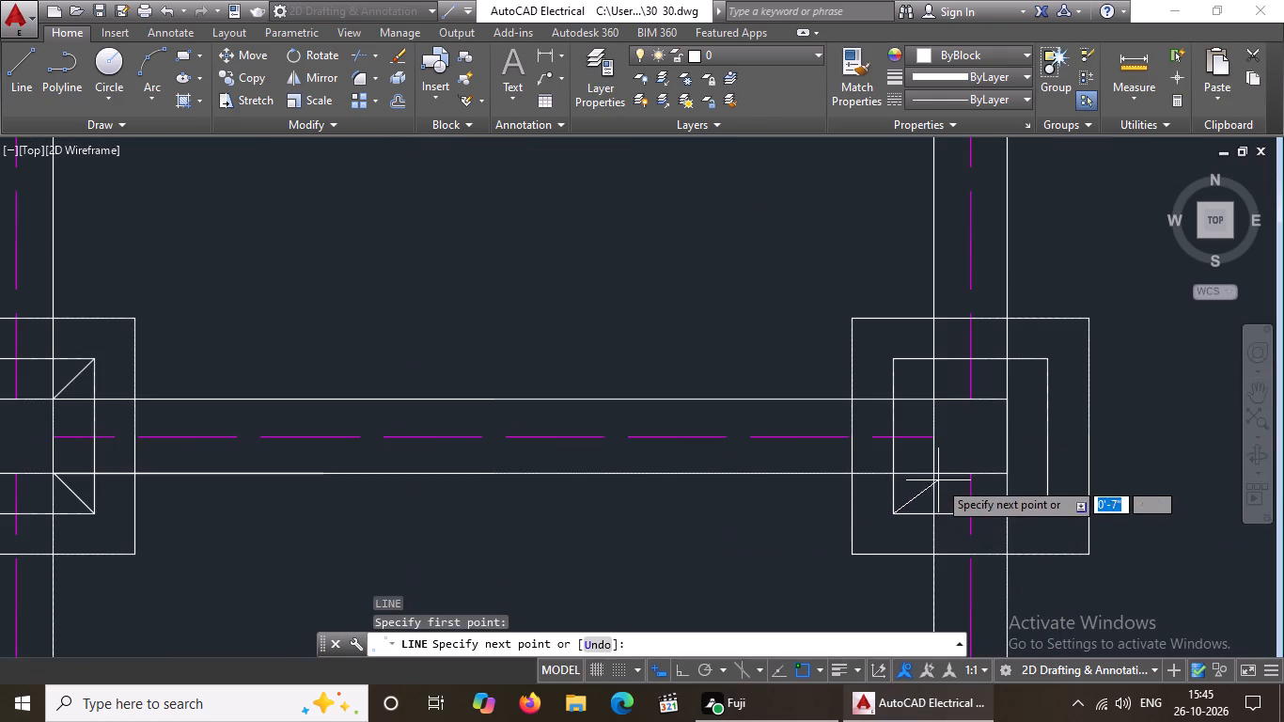
left_click_drag(935, 474, 941, 460)
key("Return")
key("l")
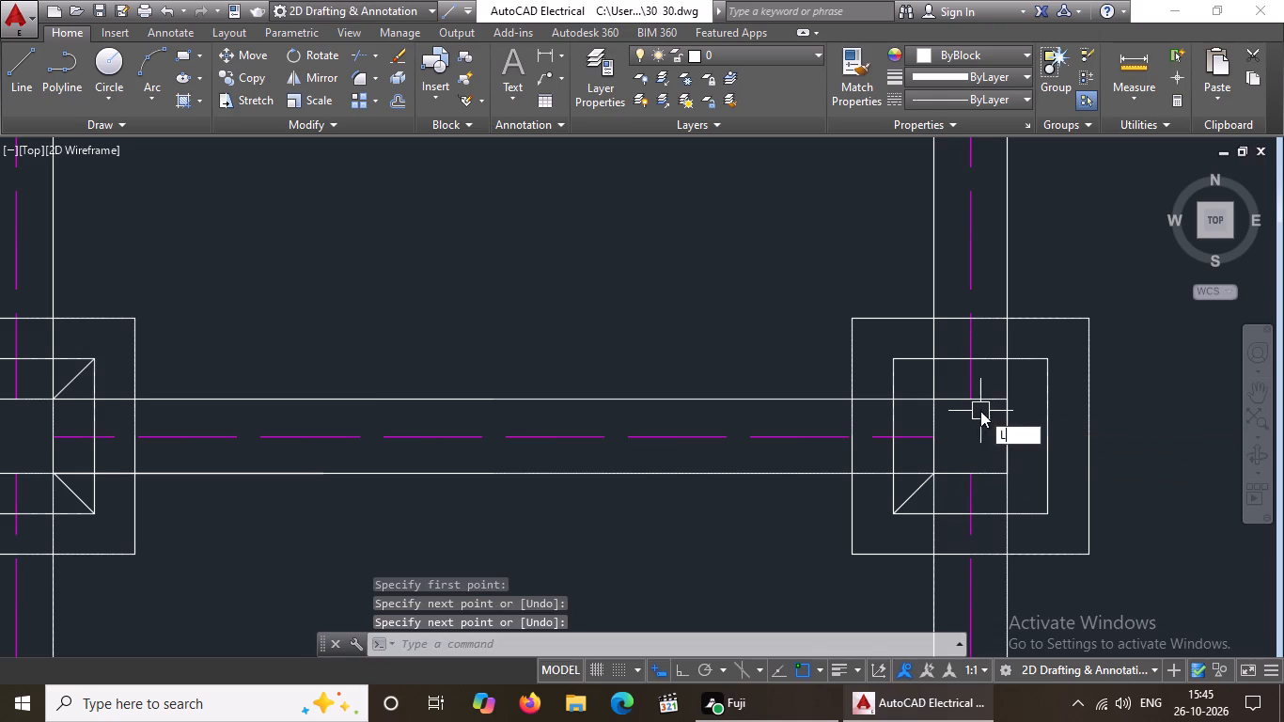
key("Return")
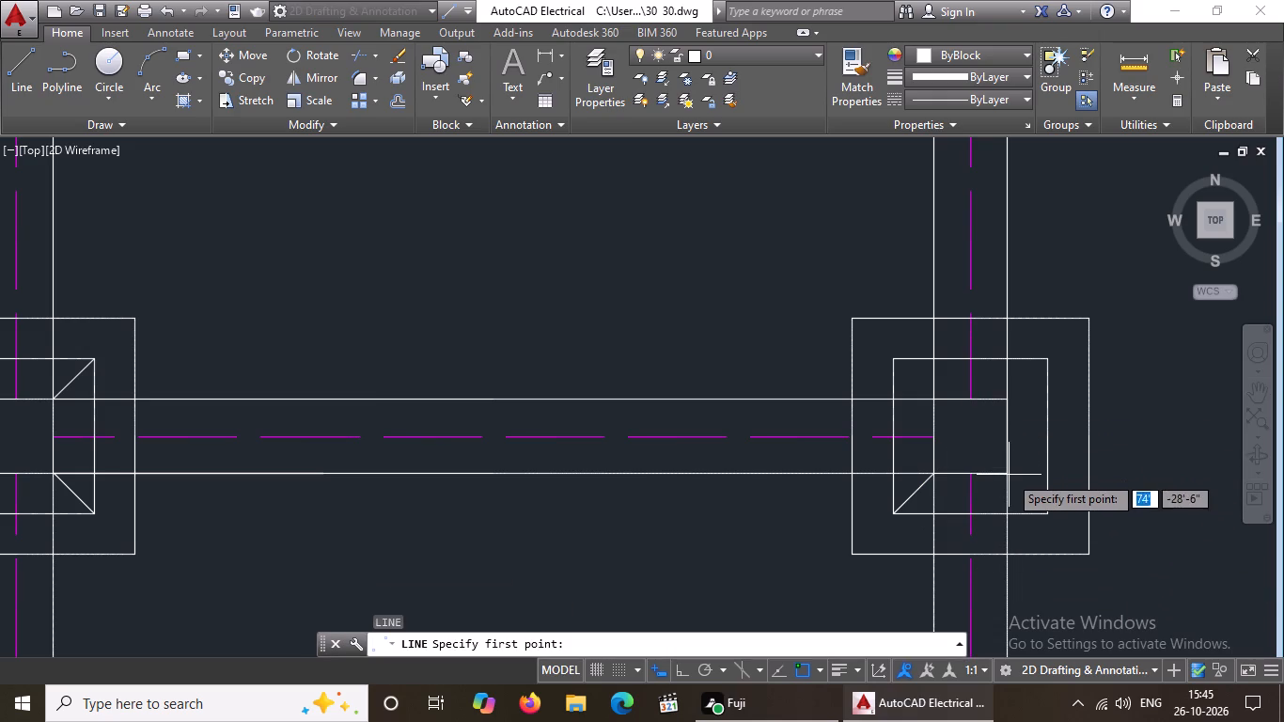
left_click(1006, 471)
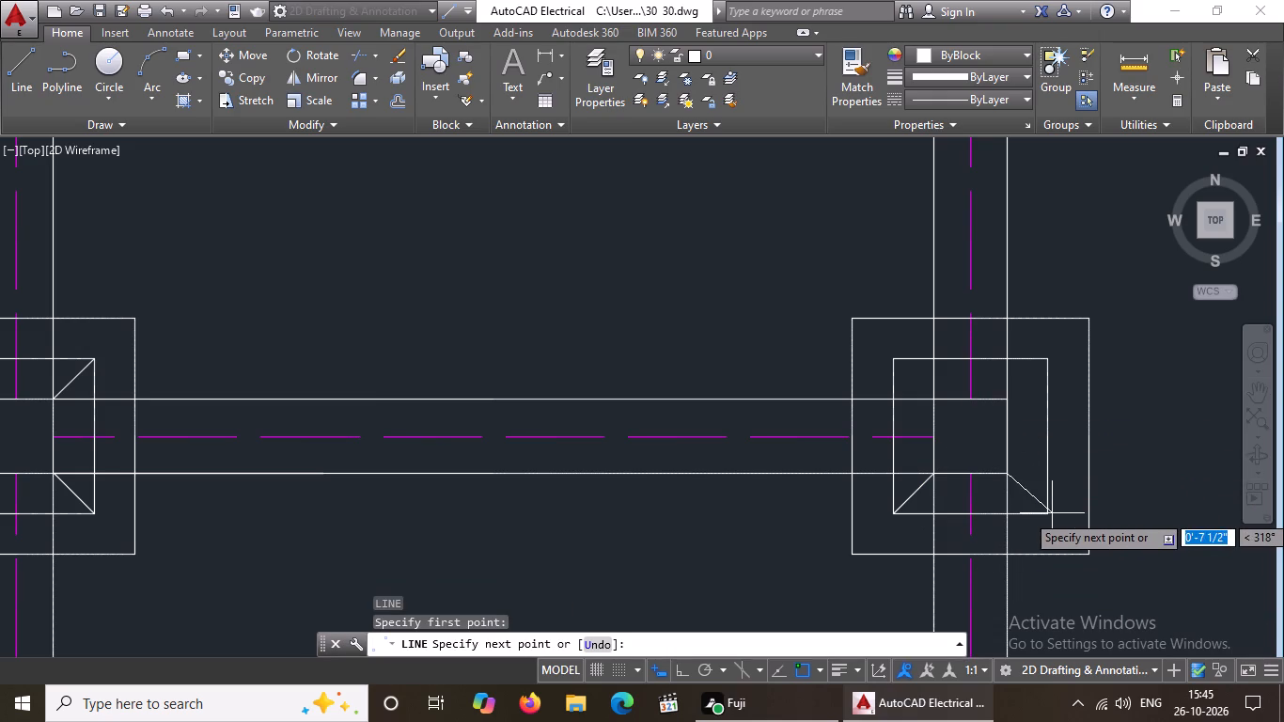
left_click_drag(1041, 514, 1051, 522)
key("Return")
Draw the two northern diagonals between inner ring and wall-line square where the kitchen-bath partition meets the east exterior wall.
key("l")
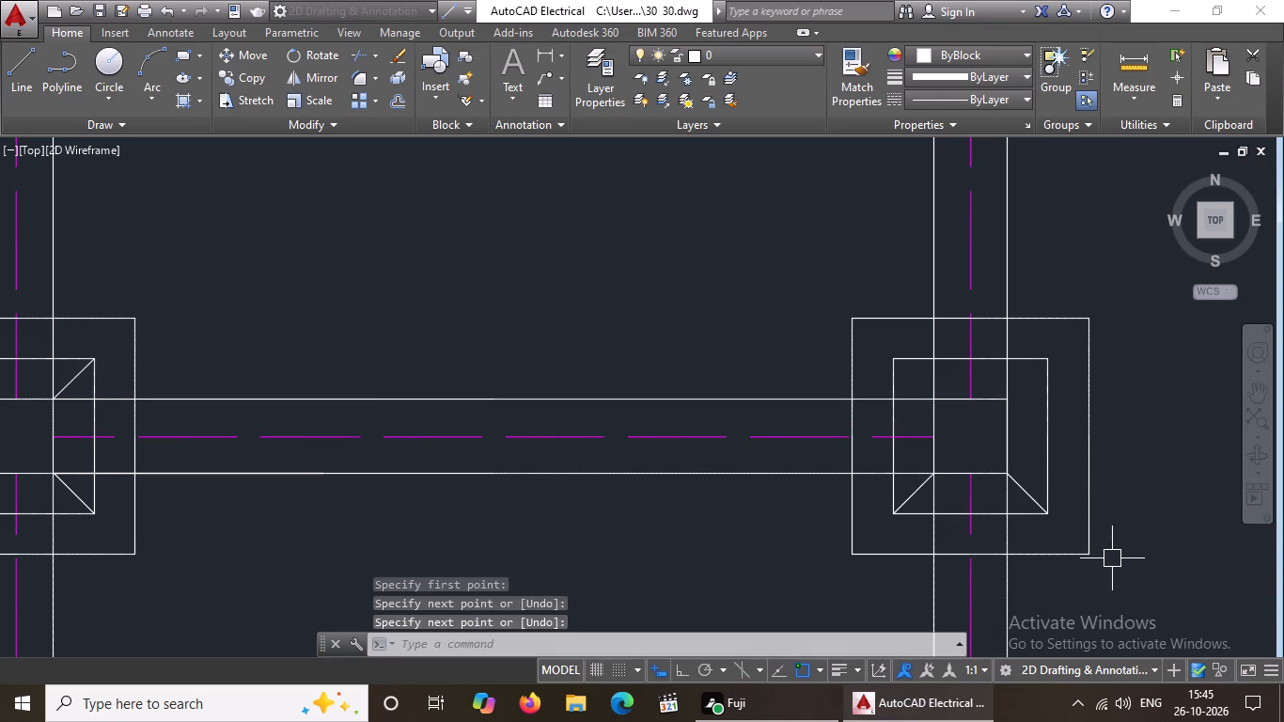
key("Return")
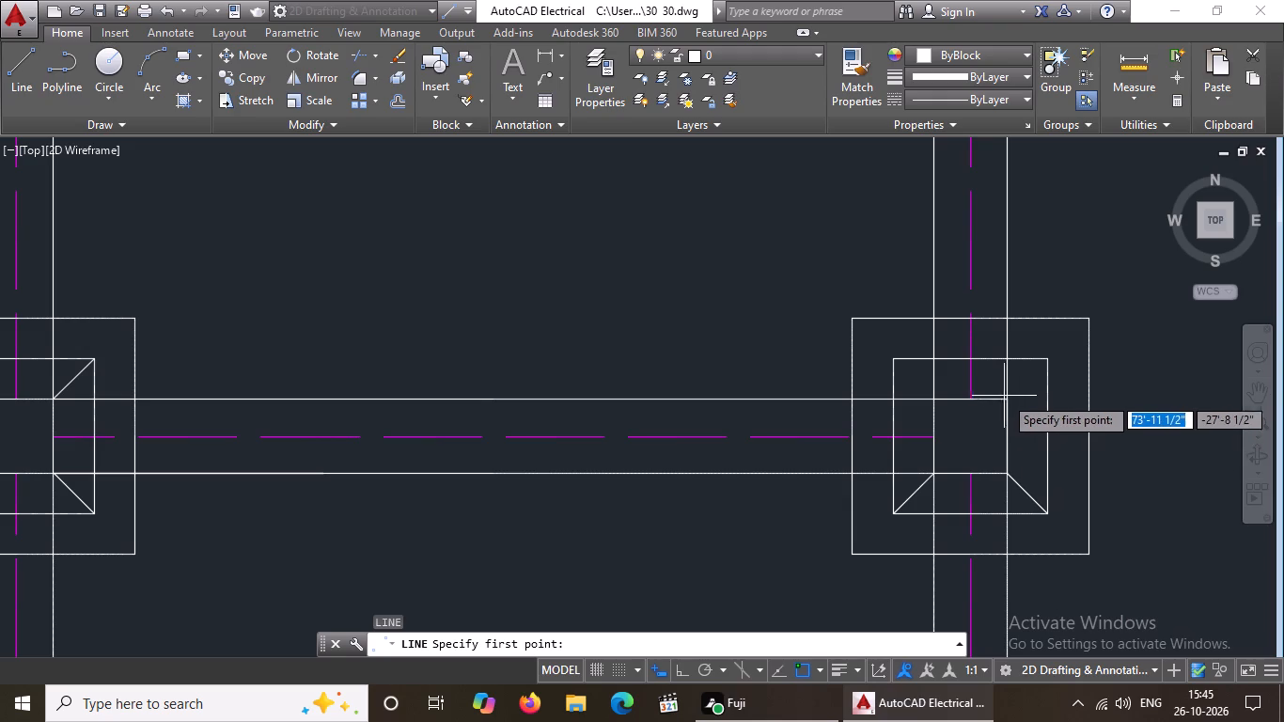
left_click(1007, 402)
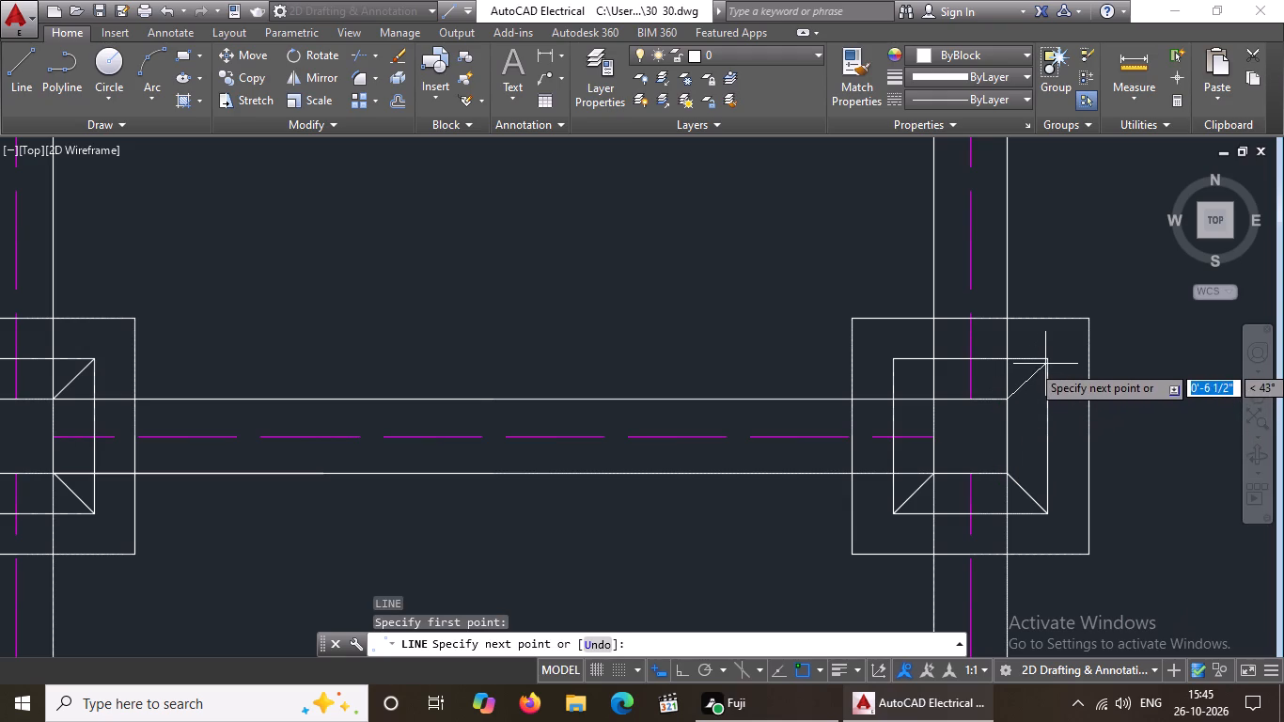
left_click_drag(1048, 362, 1064, 355)
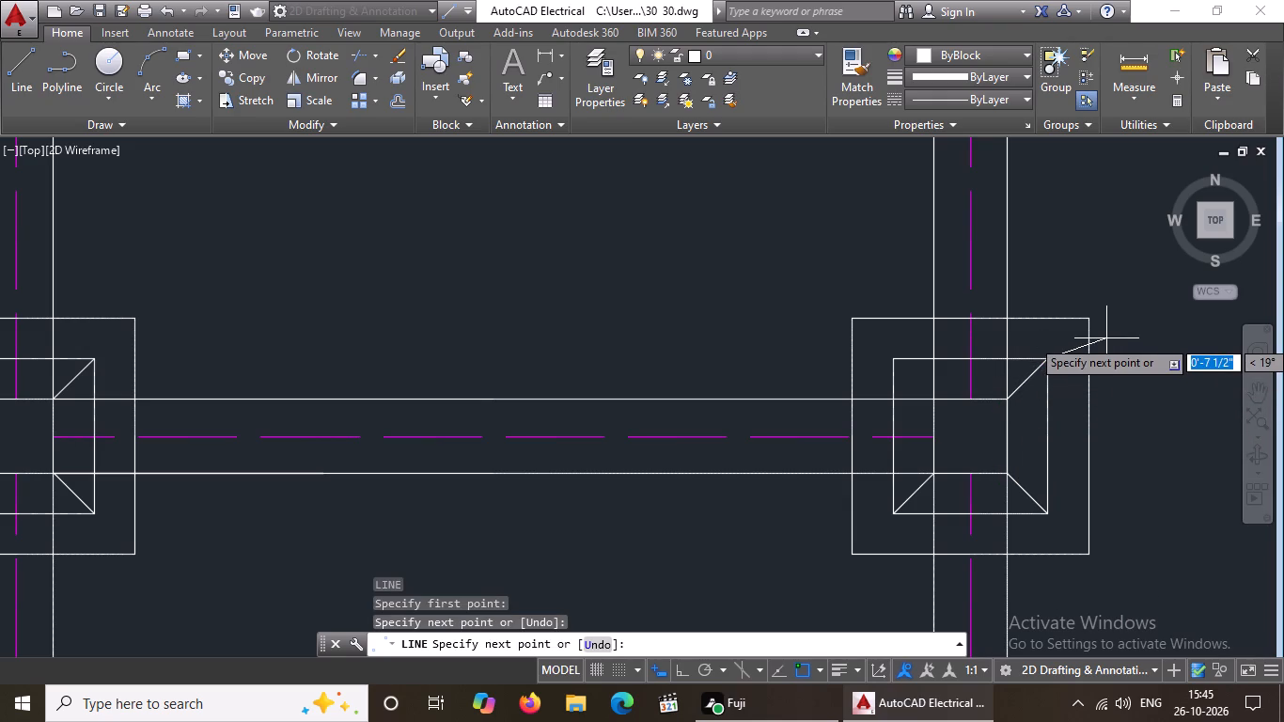
key("Return")
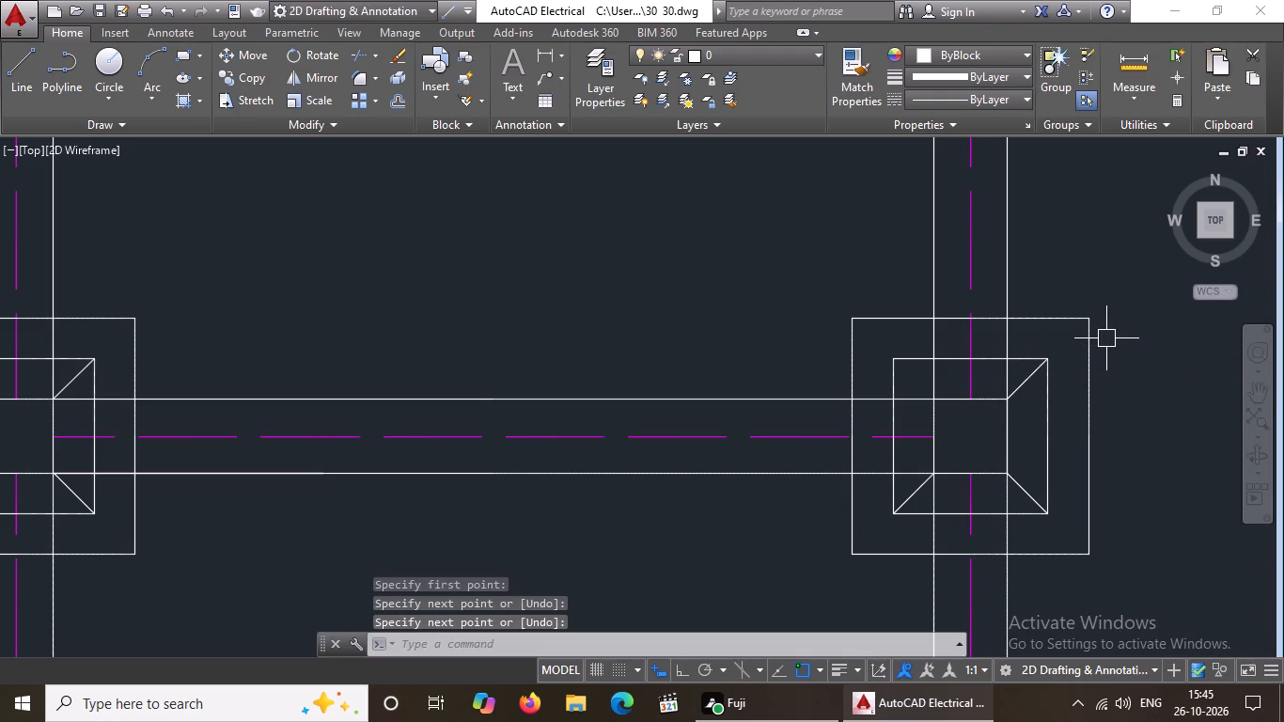
key("l")
key("Return")
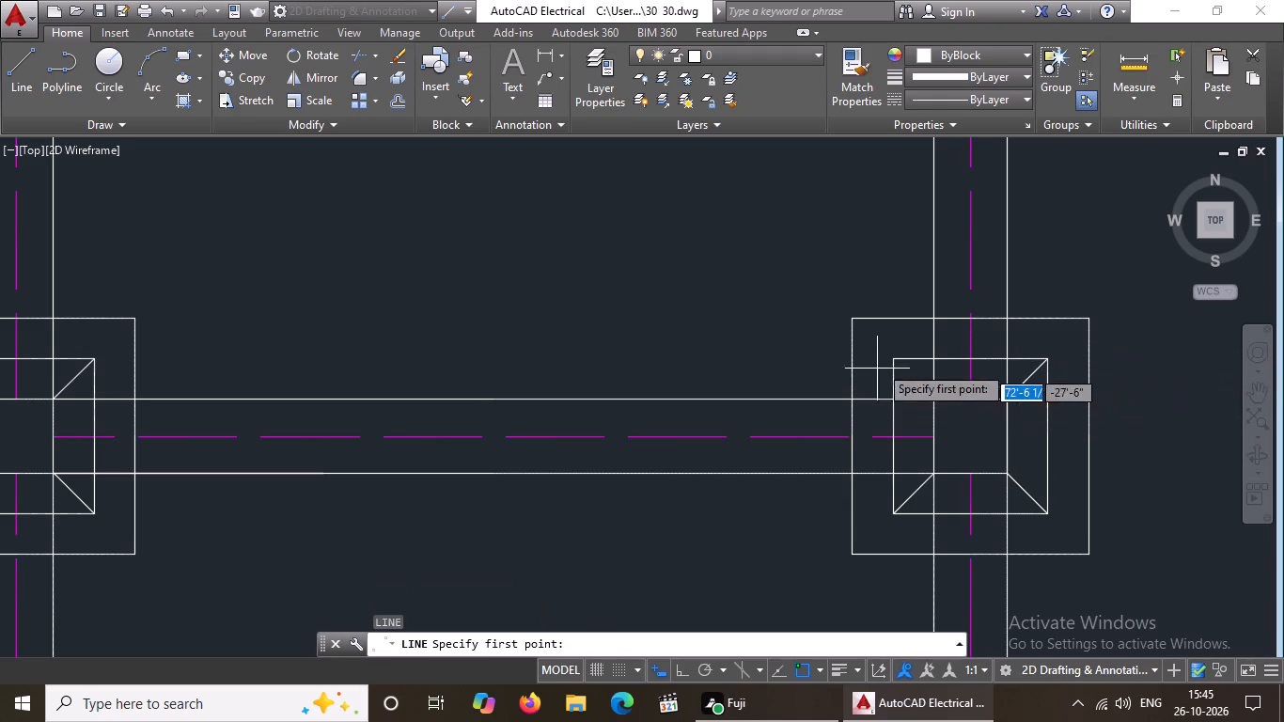
left_click(893, 358)
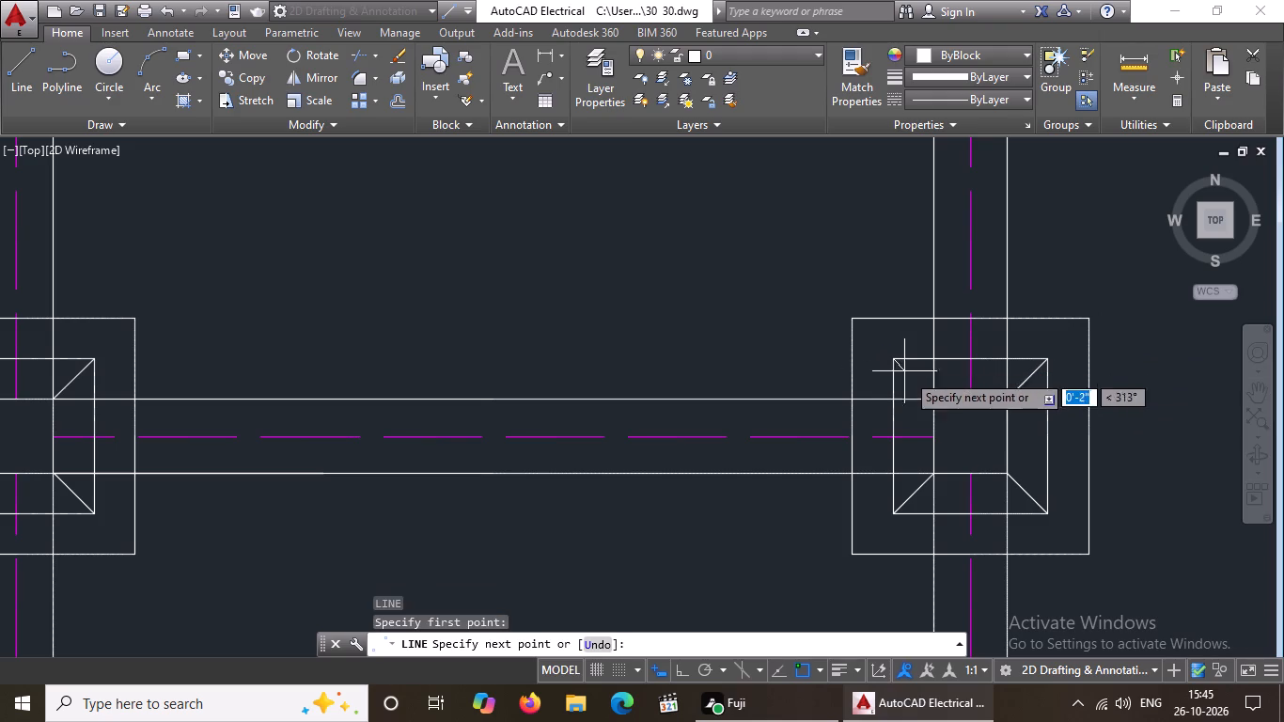
left_click_drag(929, 399, 959, 424)
key("Return")
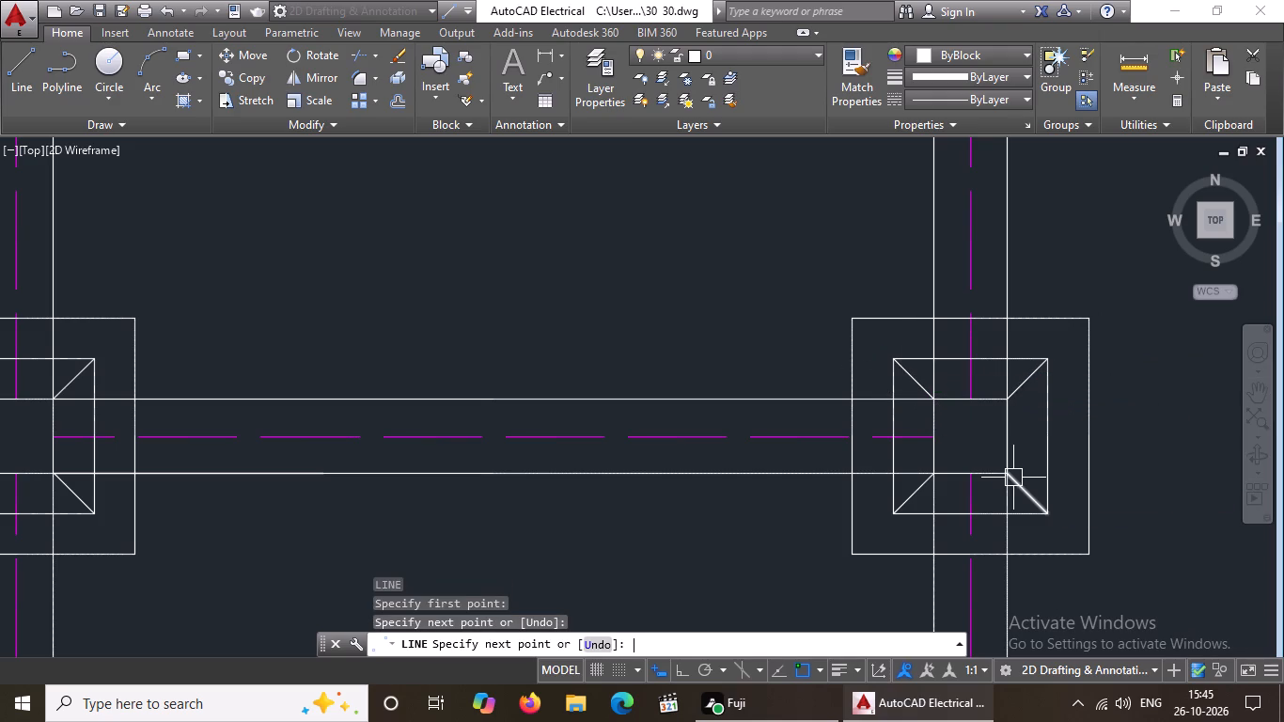
Draw the two southern diagonals between inner ring and wall-line square where the kitchen's north wall meets the east exterior wall.
key("l")
key("Return")
scroll(1000, 498, "down", 2)
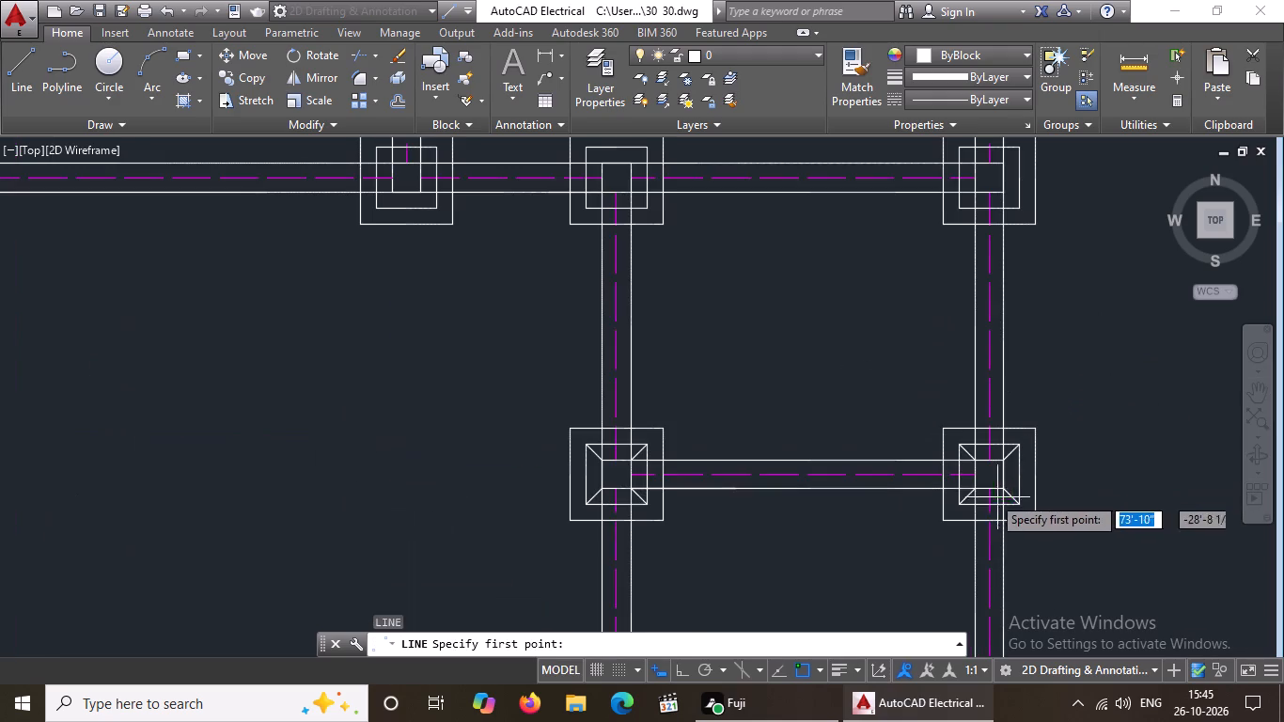
scroll(770, 430, "down", 2)
scroll(848, 339, "up", 1)
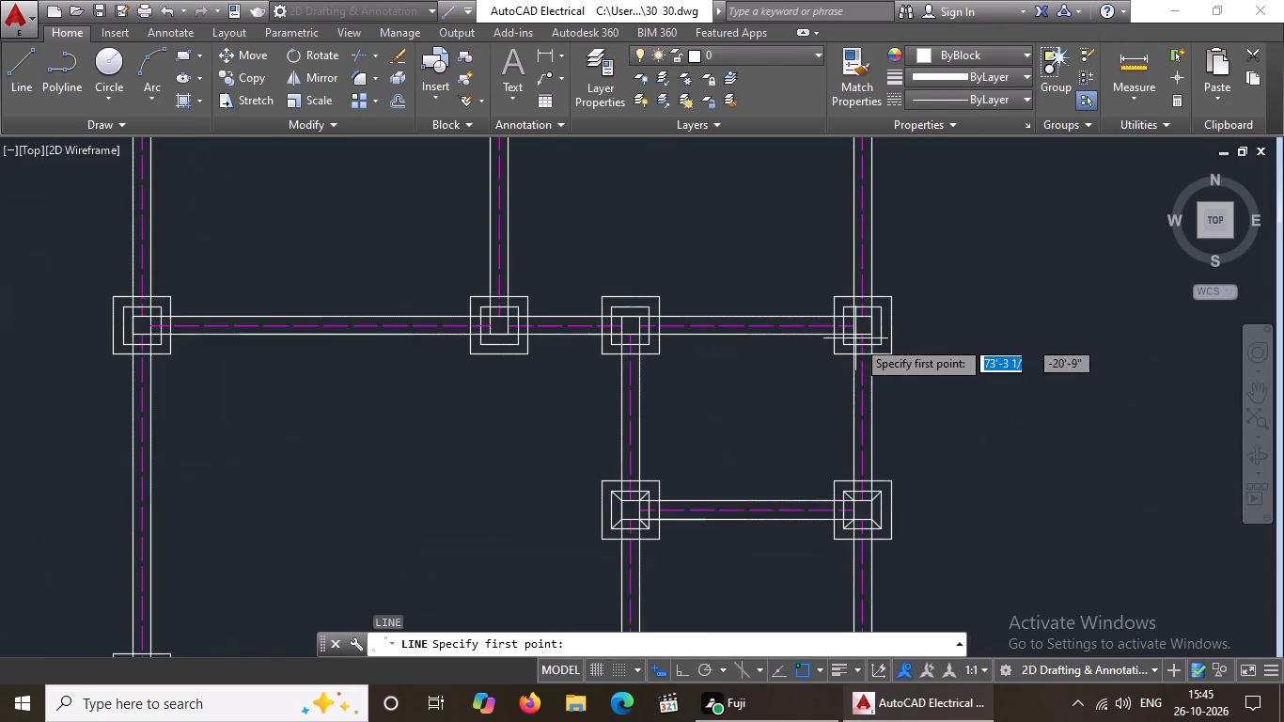
scroll(859, 344, "up", 4)
left_click_drag(842, 350, 844, 349)
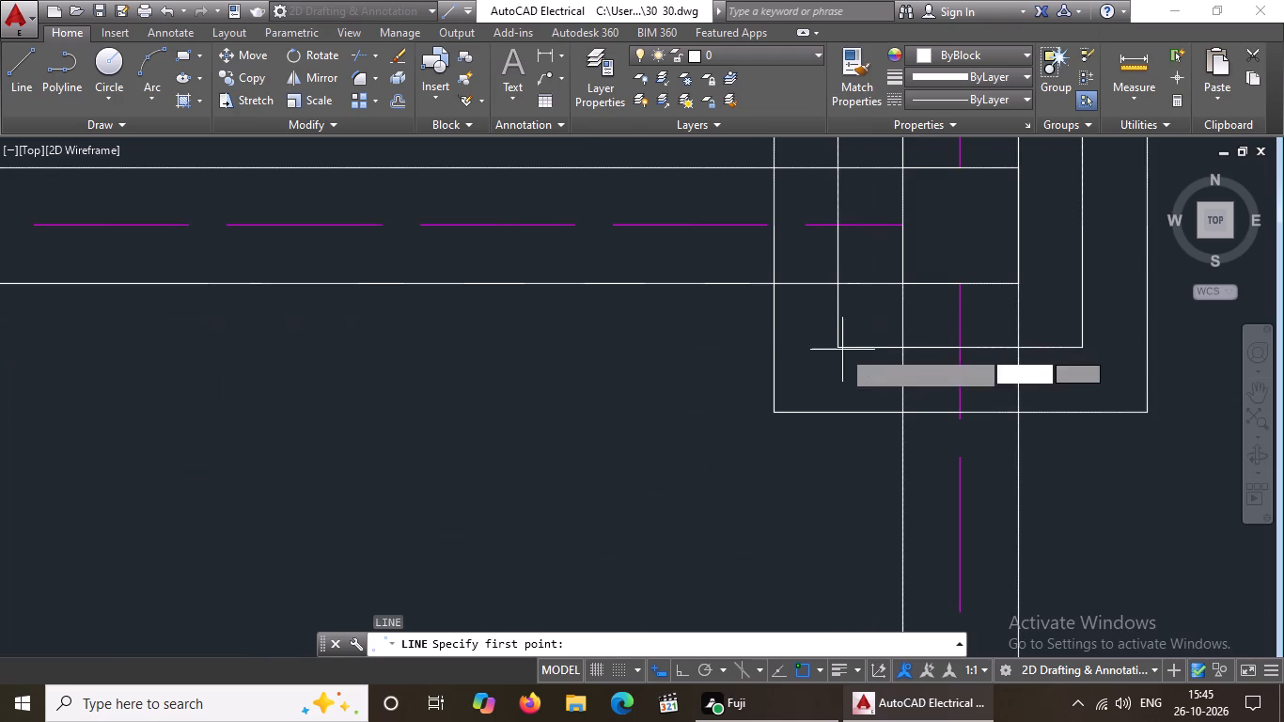
left_click_drag(844, 349, 852, 345)
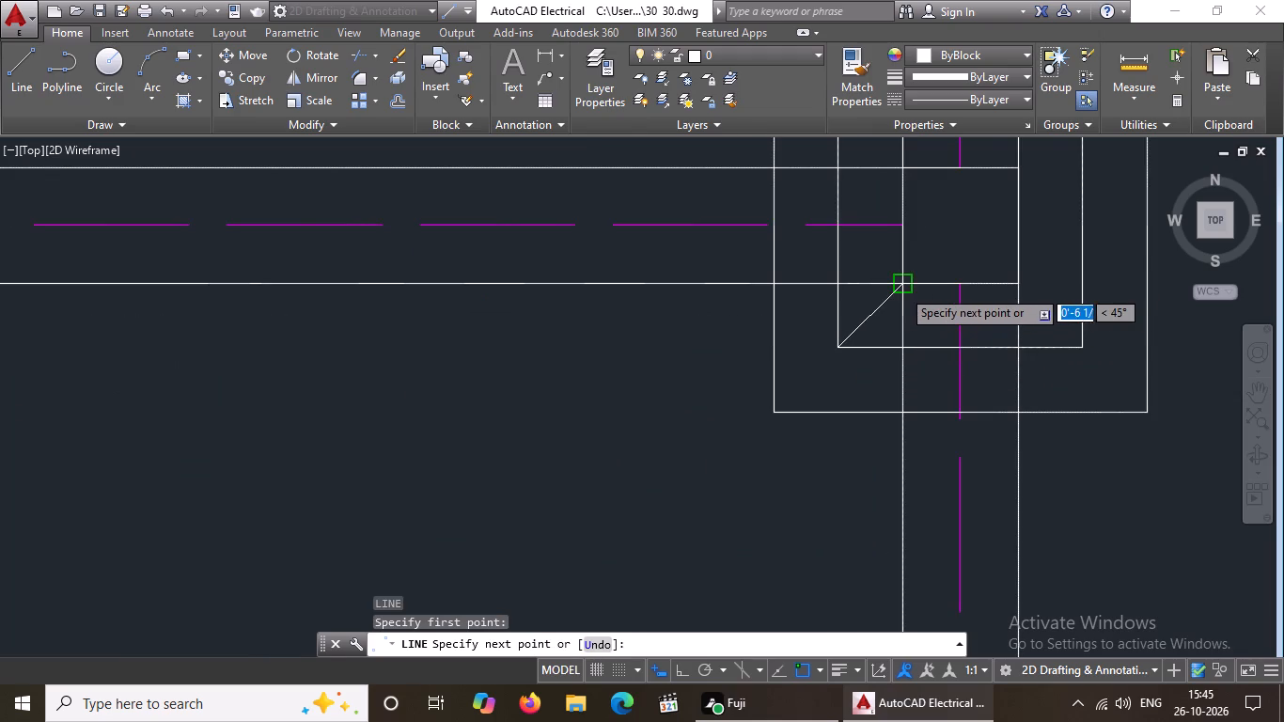
left_click(919, 268)
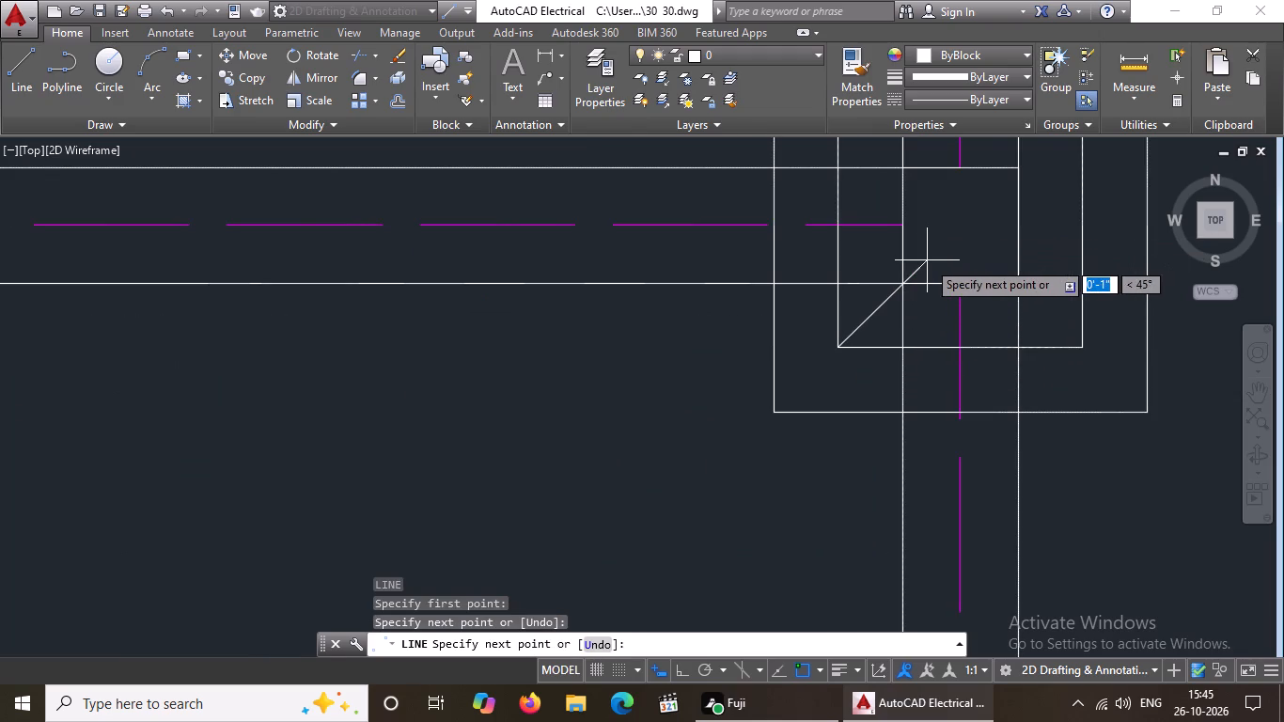
key("ctrl+z")
left_click(903, 281)
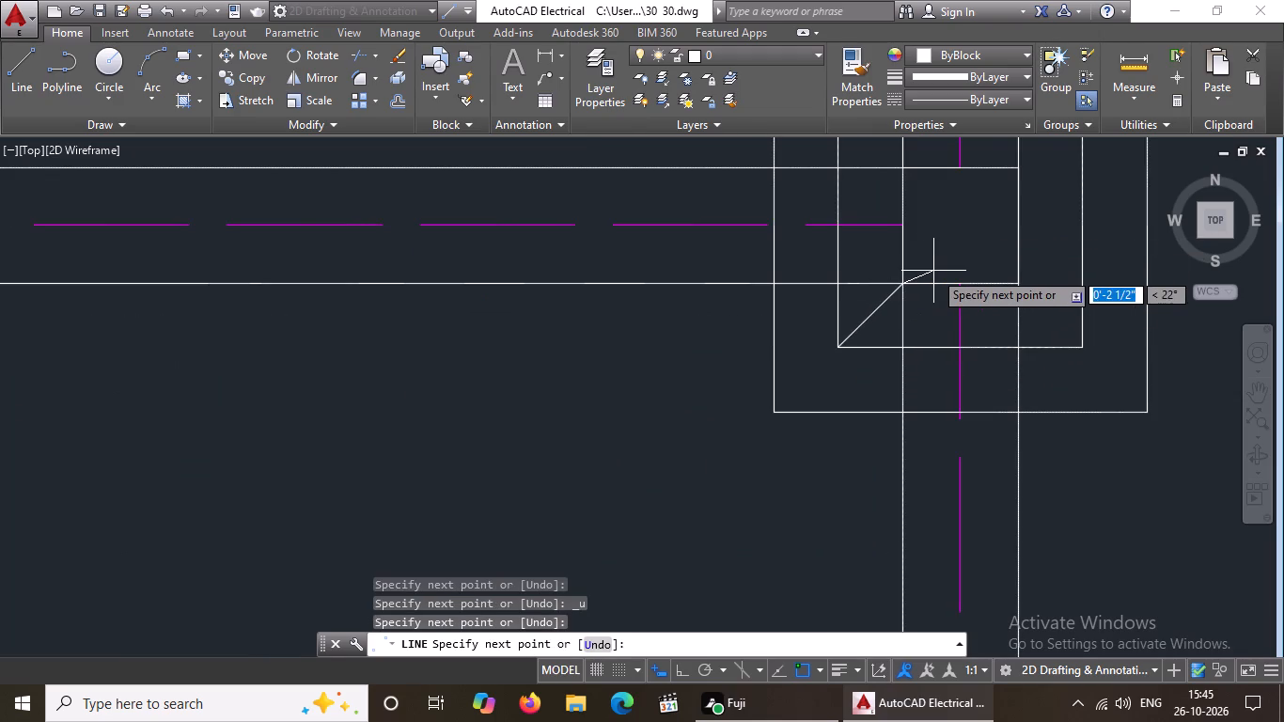
key("Return")
key("l")
key("Return")
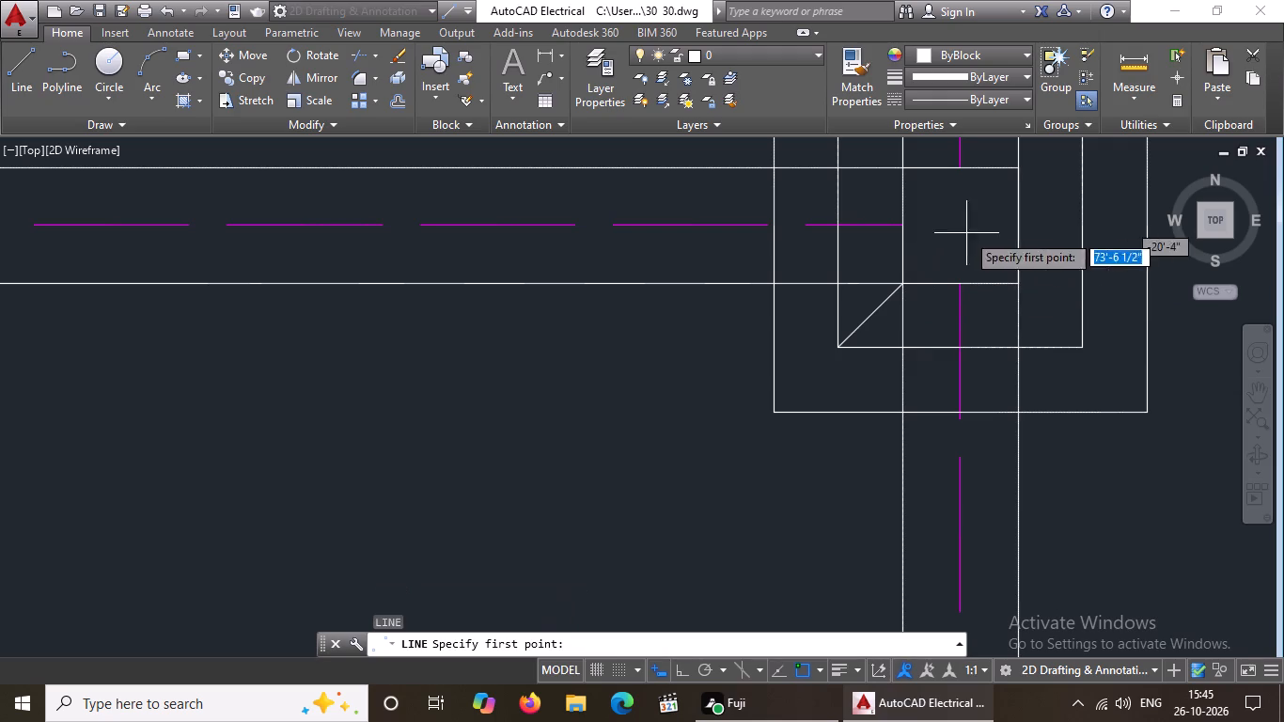
left_click(1020, 282)
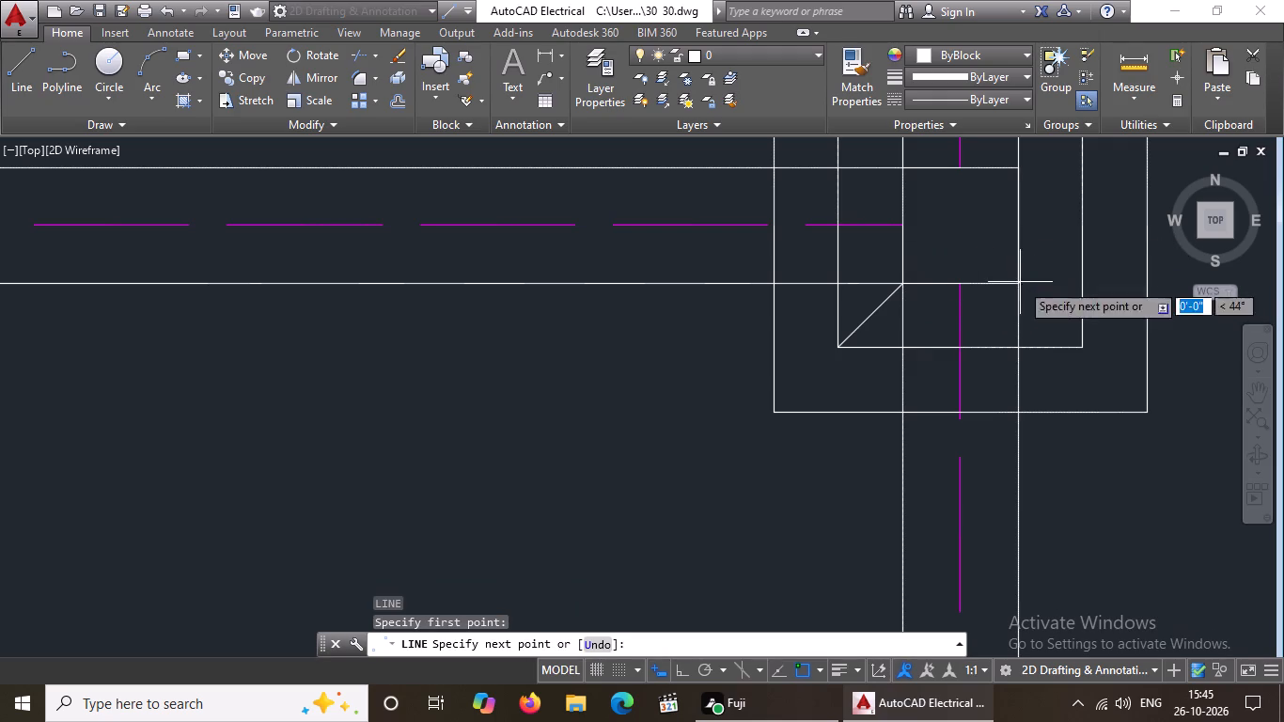
left_click(1082, 347)
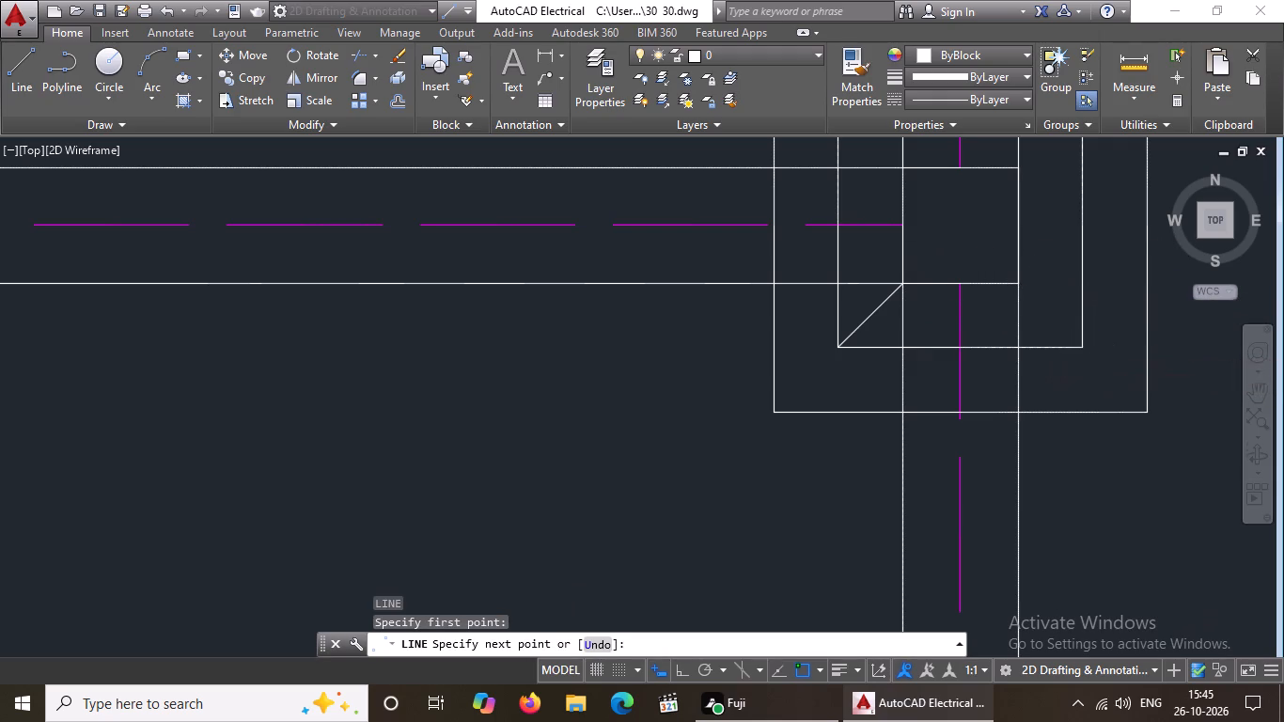
key("Return")
Draw the two northern diagonals between inner ring and wall-line square where the kitchen's north wall meets the east exterior wall.
key("l")
key("Return")
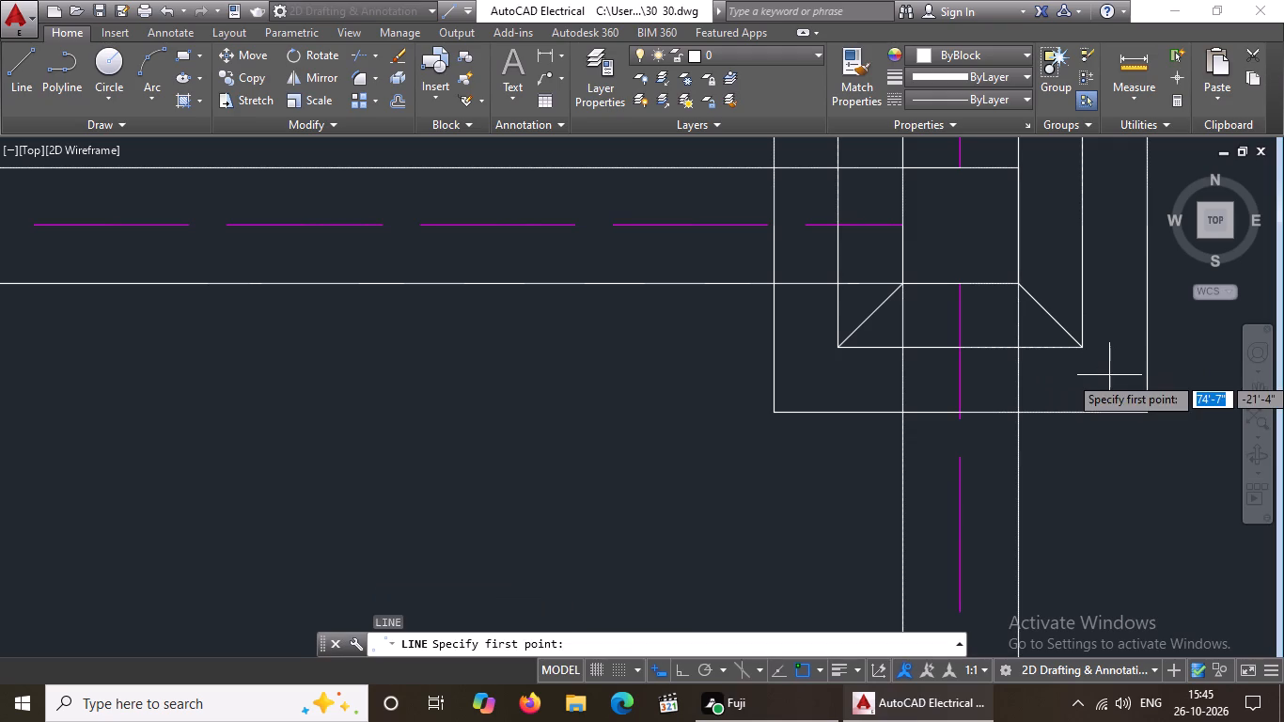
scroll(1101, 383, "down", 2)
scroll(1103, 306, "up", 2)
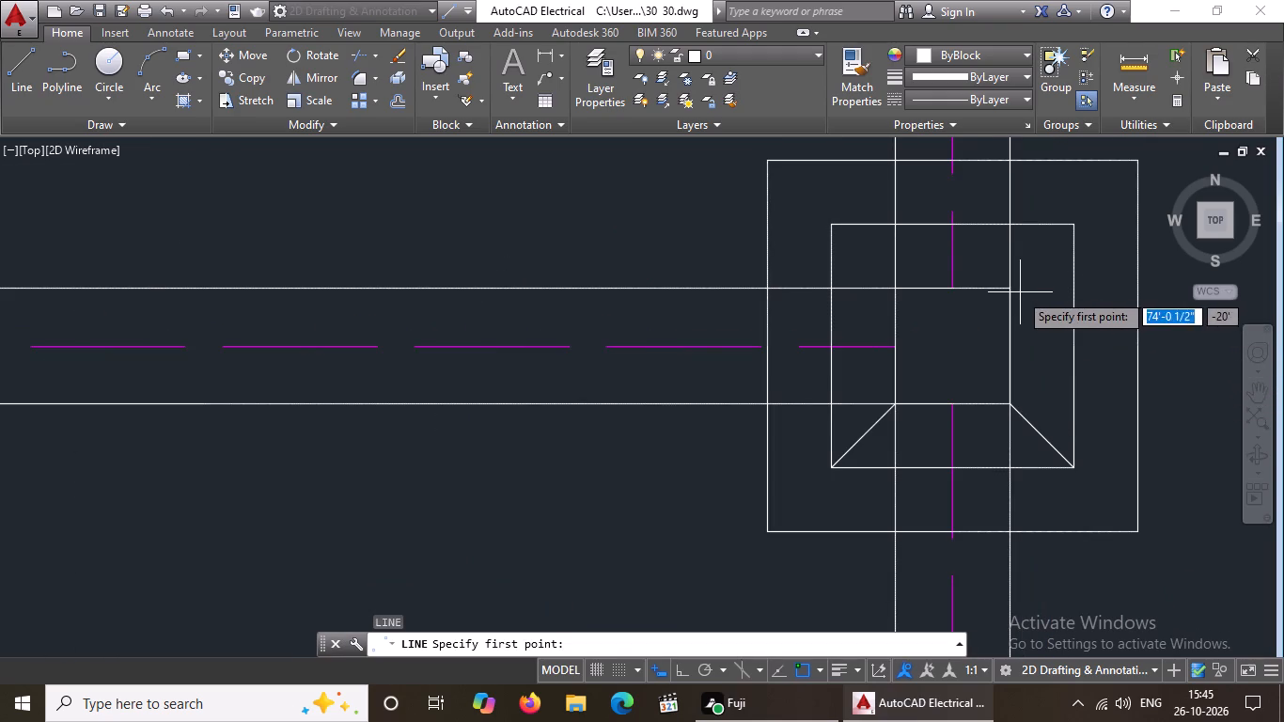
left_click(1008, 290)
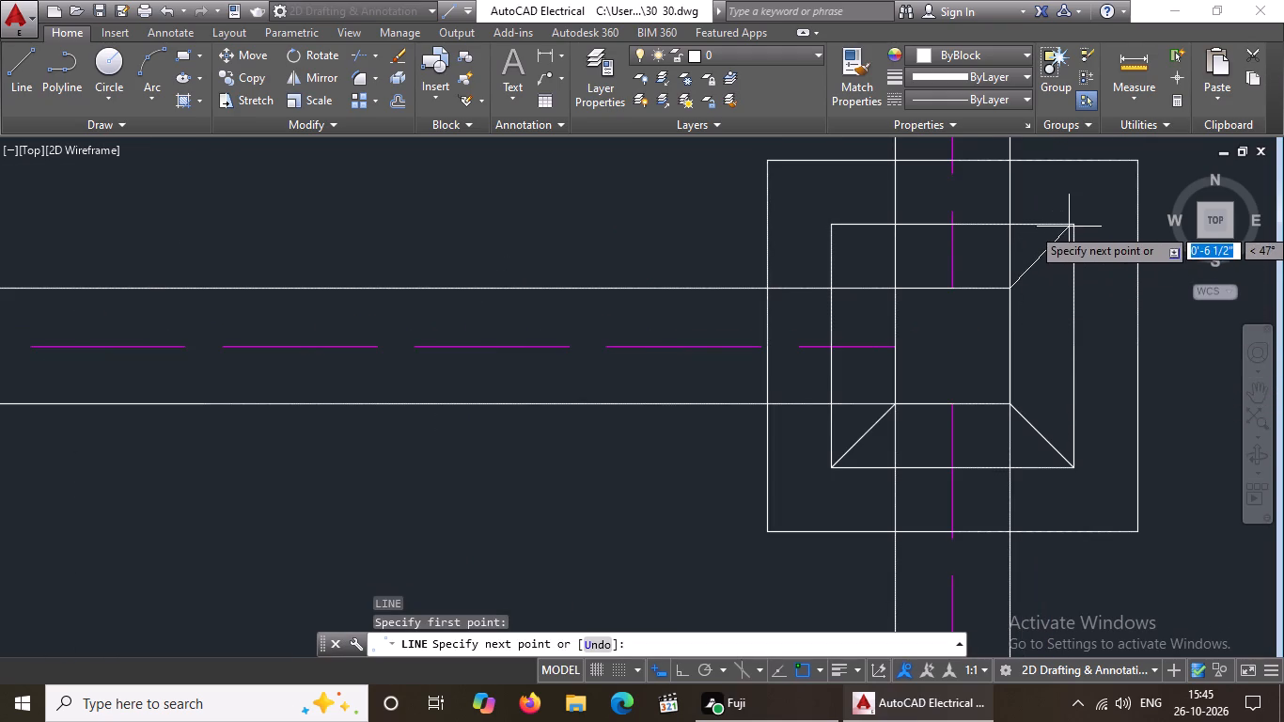
left_click(1074, 224)
key("Return")
key("l")
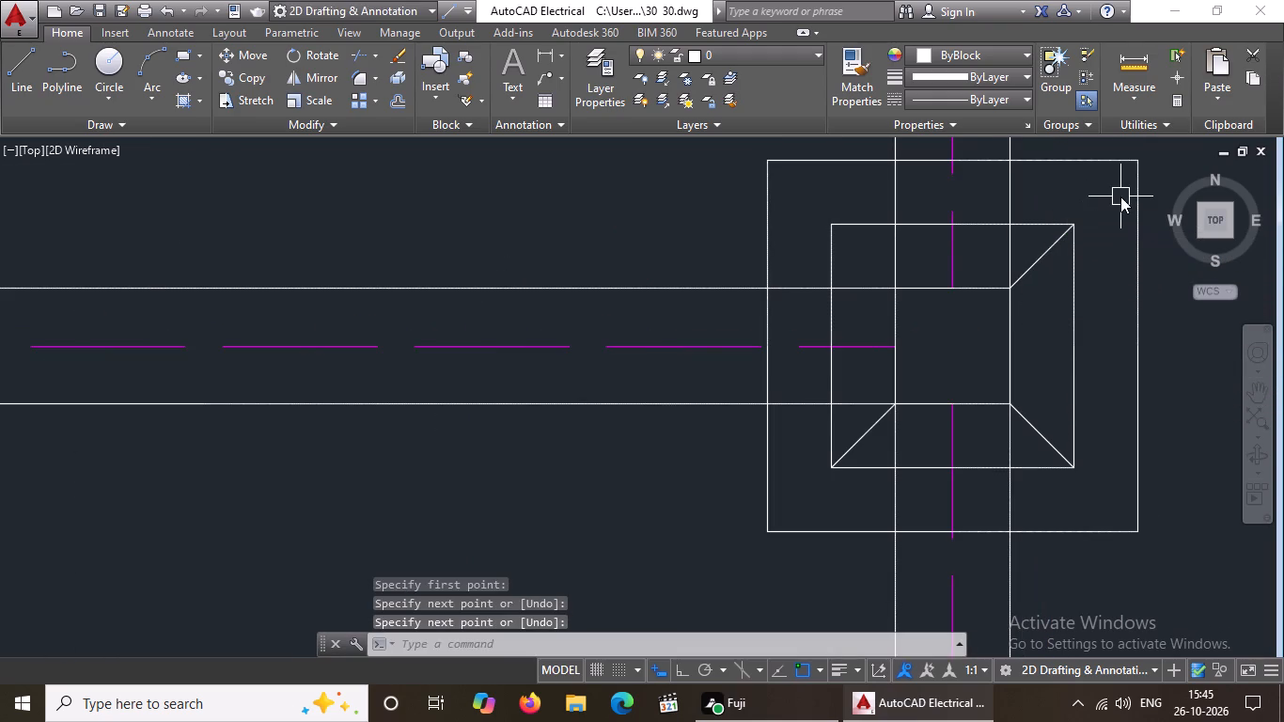
key("Return")
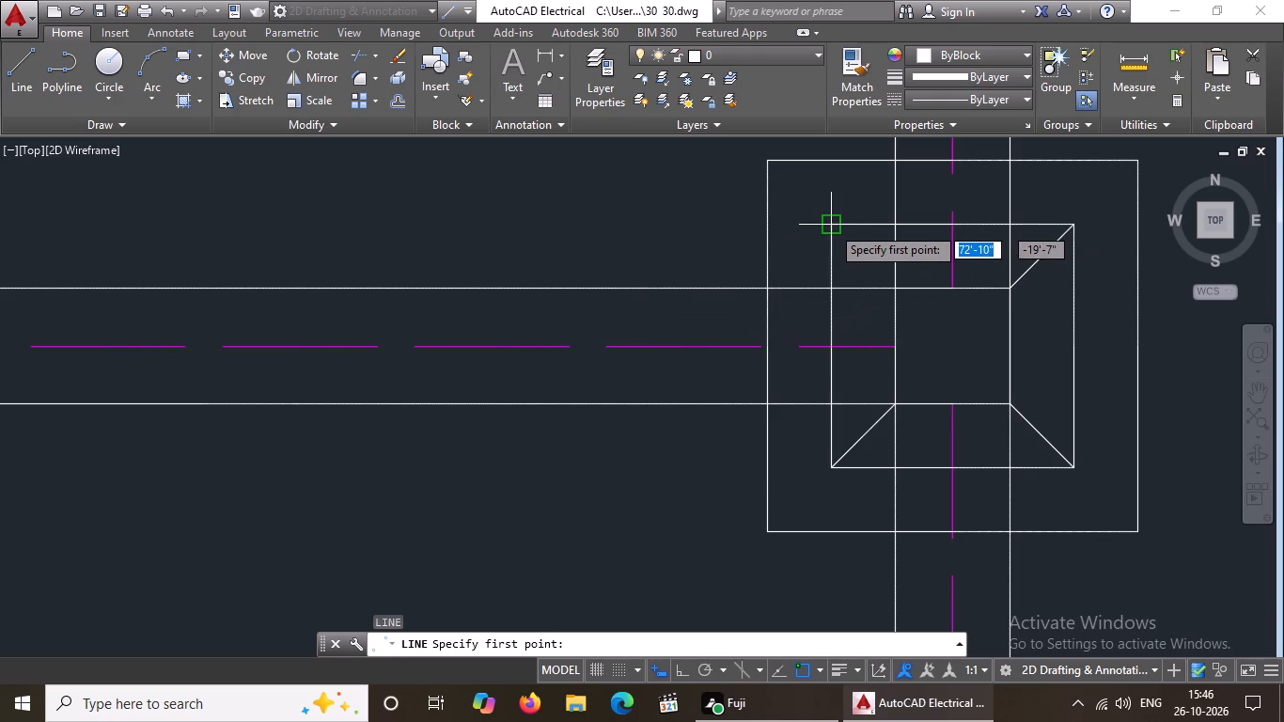
left_click(831, 226)
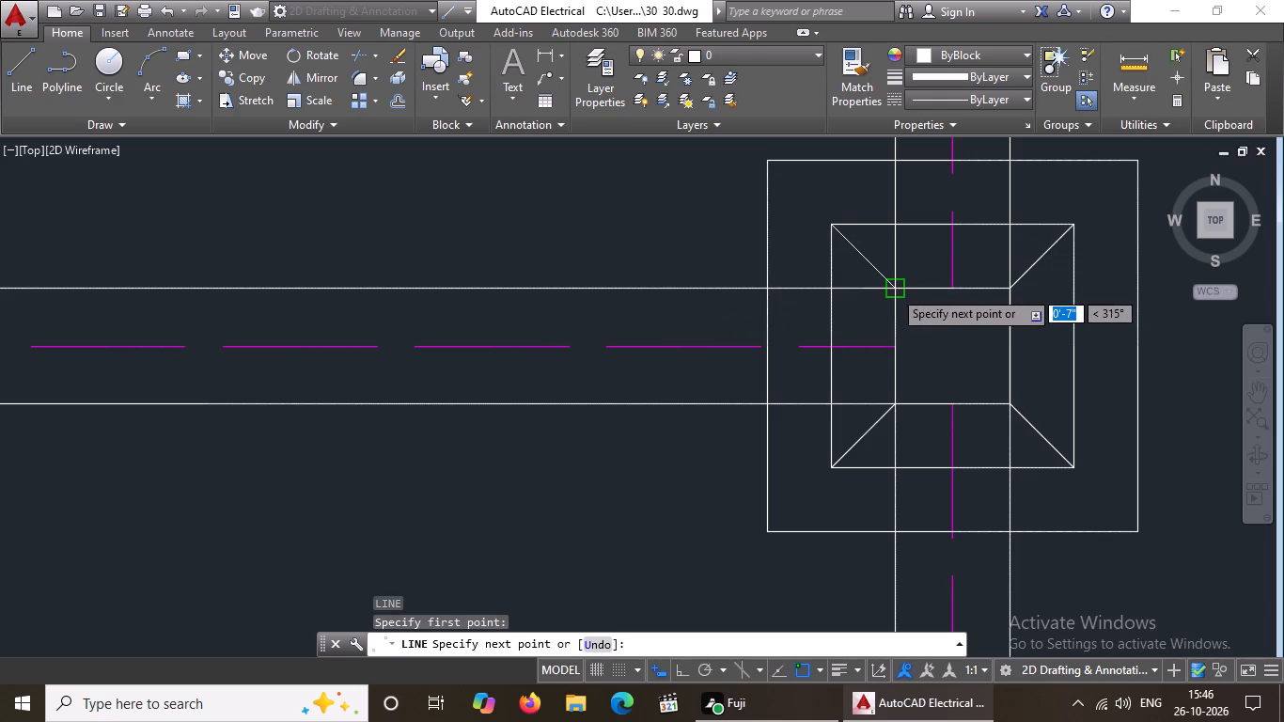
left_click_drag(894, 290, 909, 313)
key("Return")
Draw the two eastern diagonals between inner ring and wall-line square where the kitchen's north wall meets the kitchen's west wall line.
key("l")
key("Return")
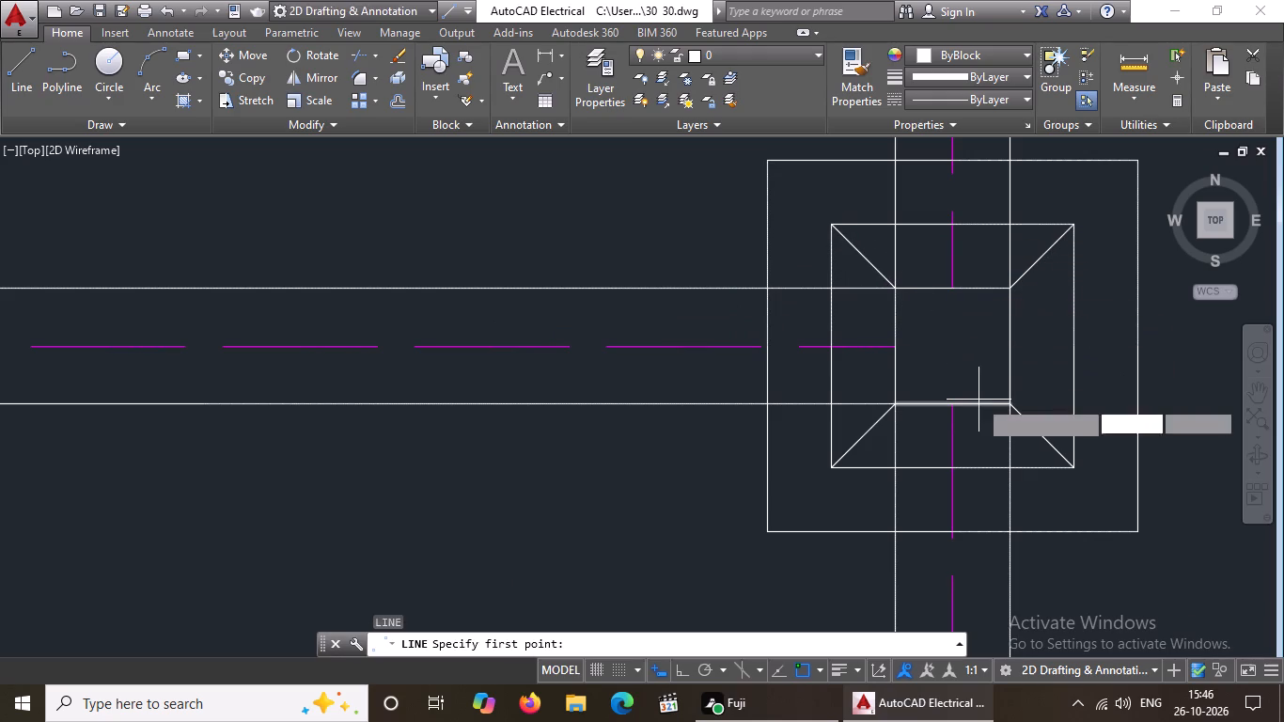
scroll(966, 378, "down", 4)
scroll(736, 368, "up", 1)
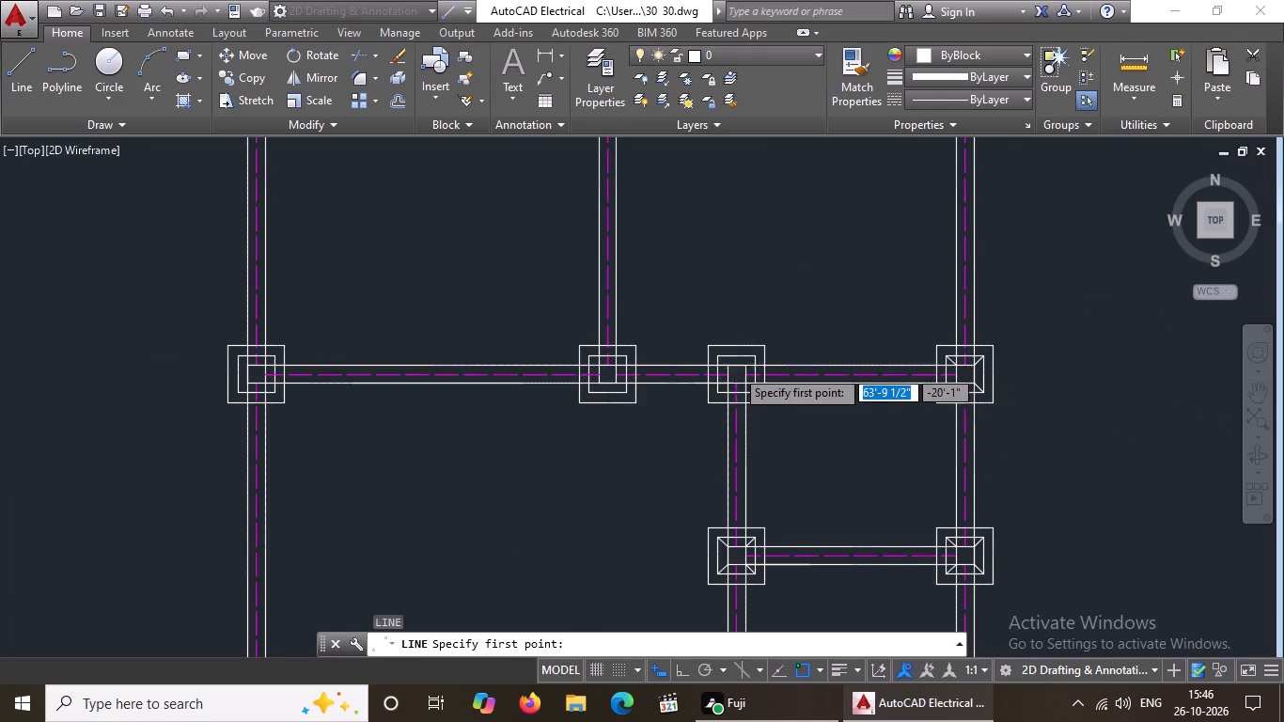
scroll(736, 368, "up", 1)
left_click(751, 361)
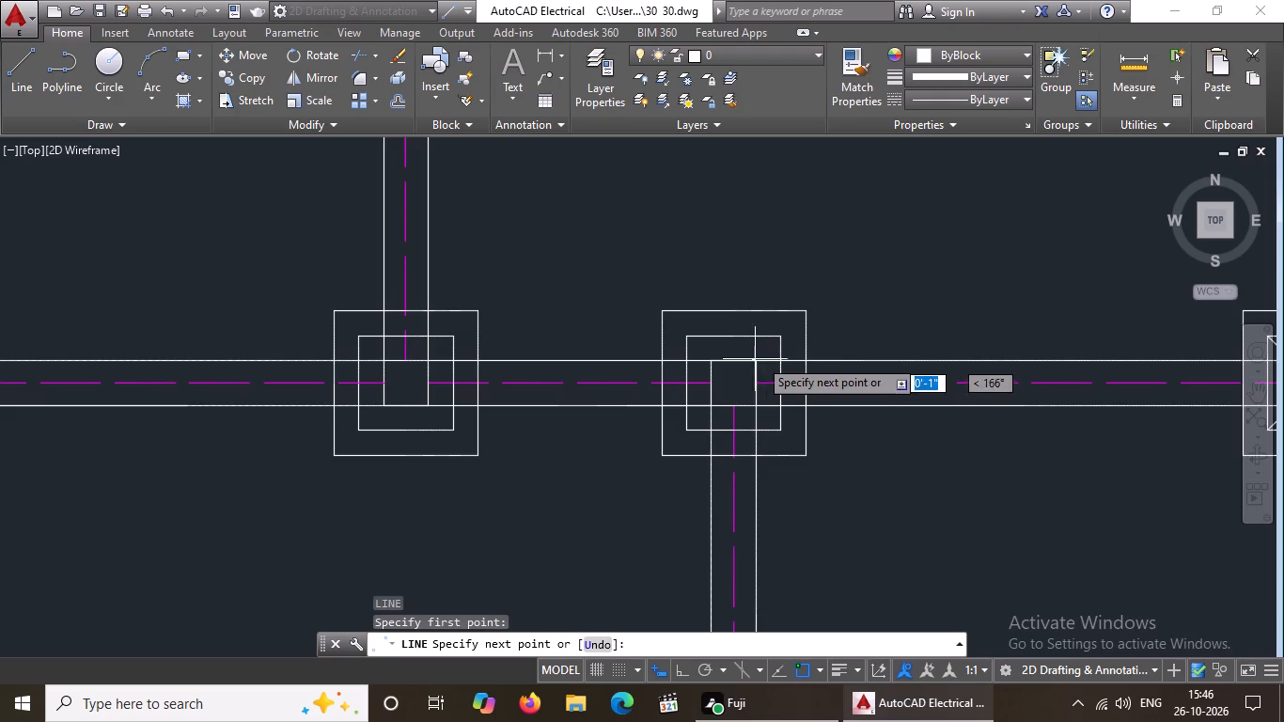
left_click(782, 338)
key("Return")
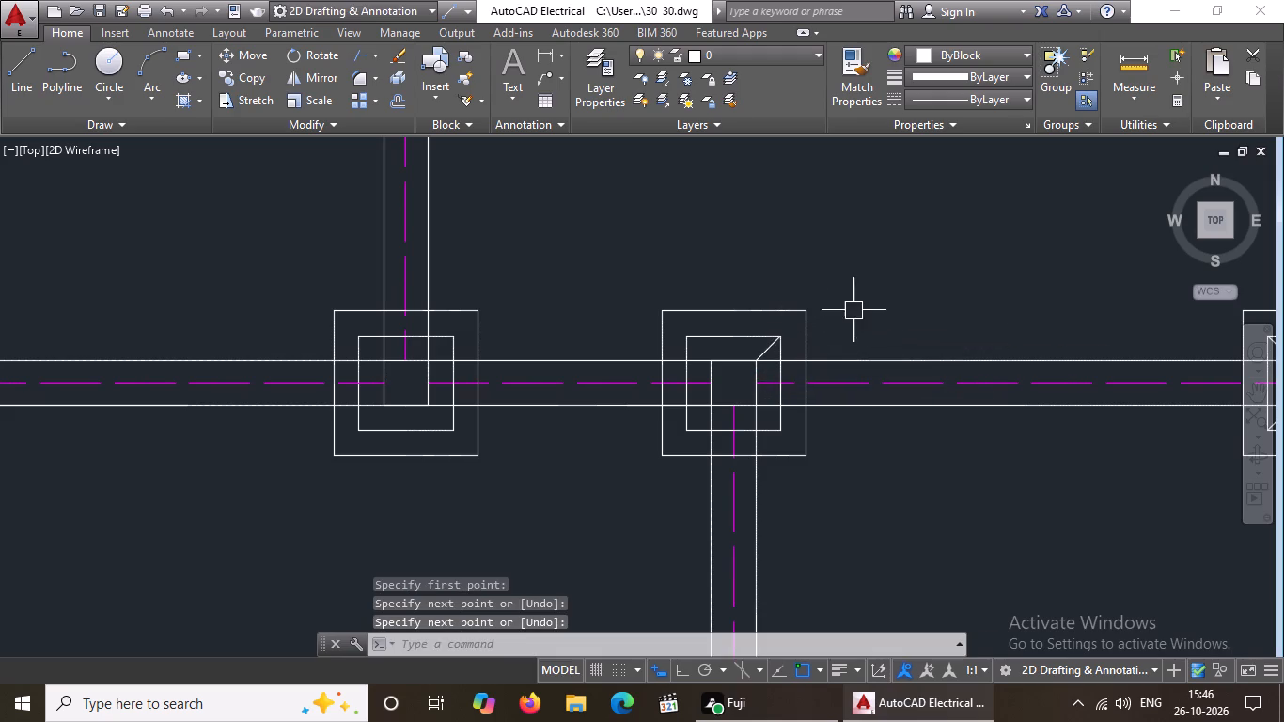
key("l")
key("Return")
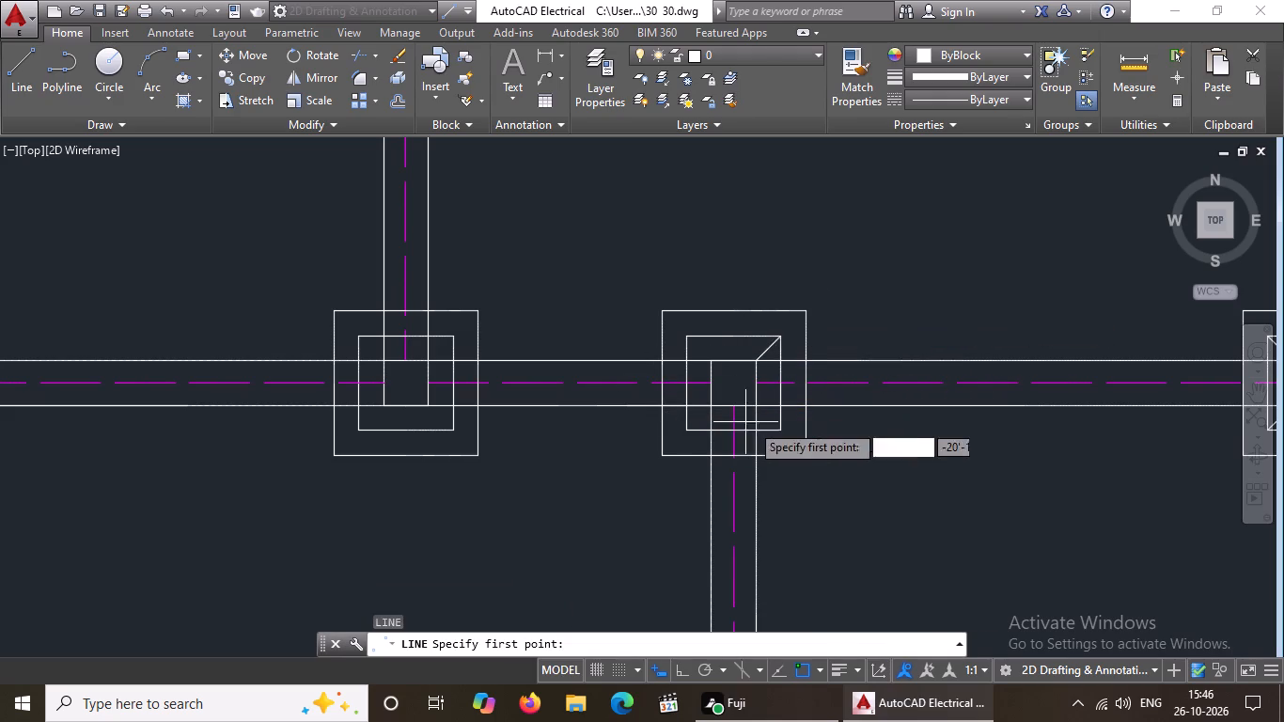
left_click(758, 405)
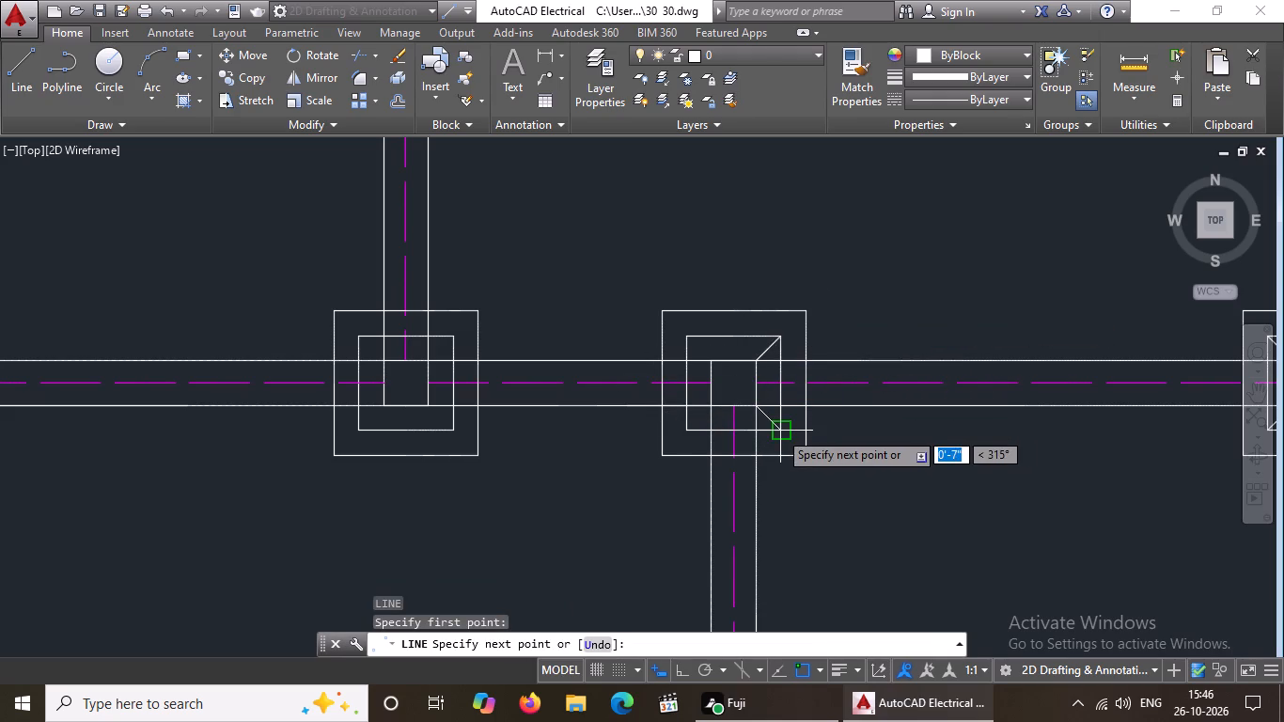
left_click(778, 431)
key("Return")
Draw the two western diagonals between inner ring and wall-line square where the kitchen's north wall meets the kitchen's west wall line.
key("l")
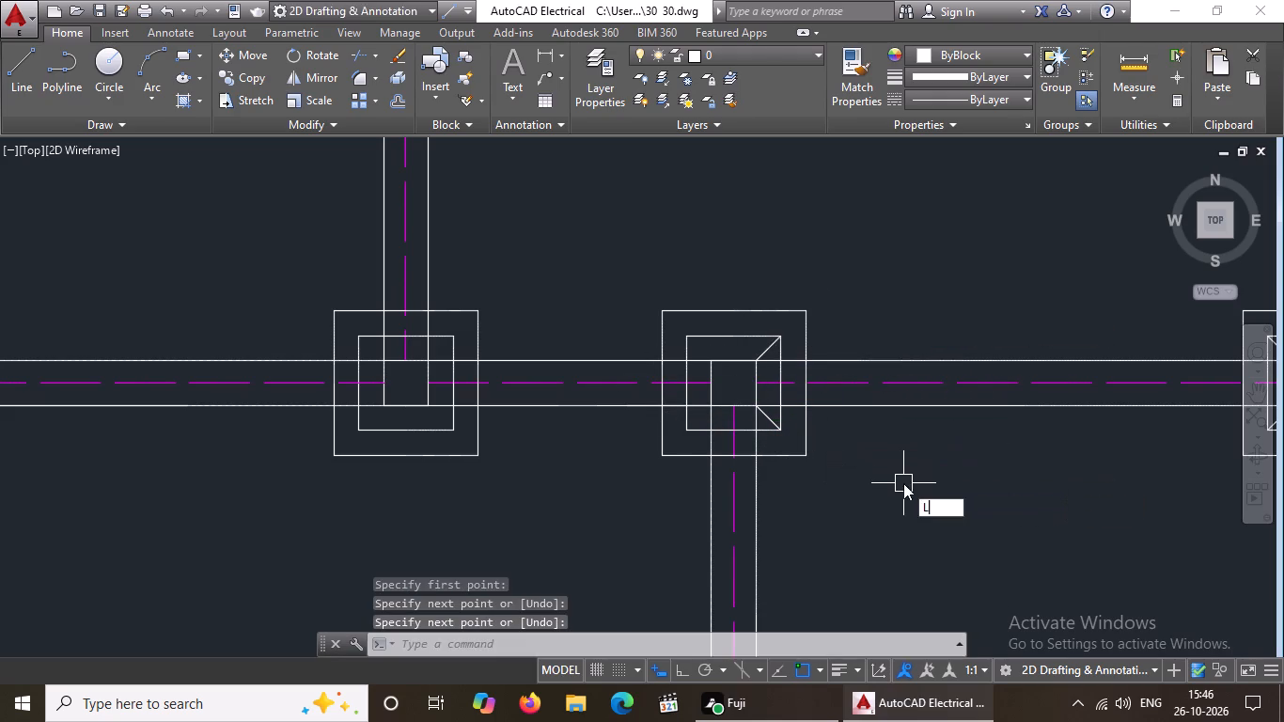
key("Return")
scroll(653, 399, "up", 2)
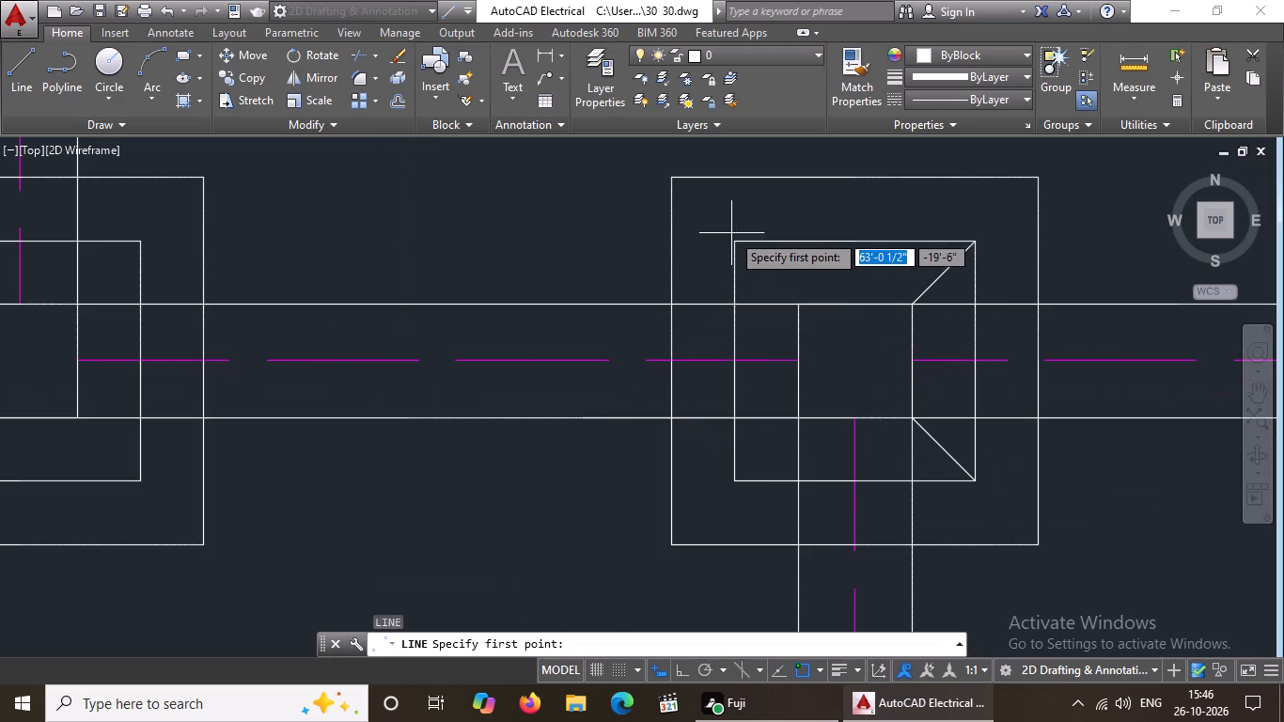
left_click(736, 243)
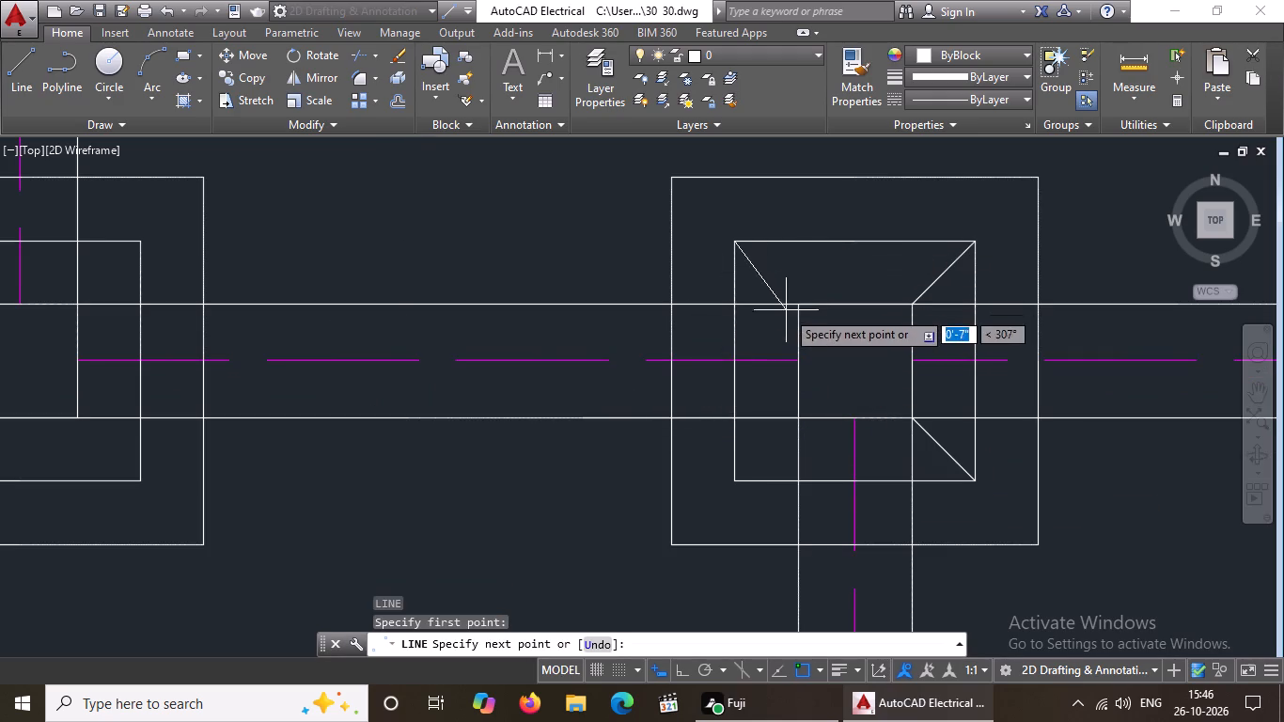
left_click_drag(798, 308, 801, 317)
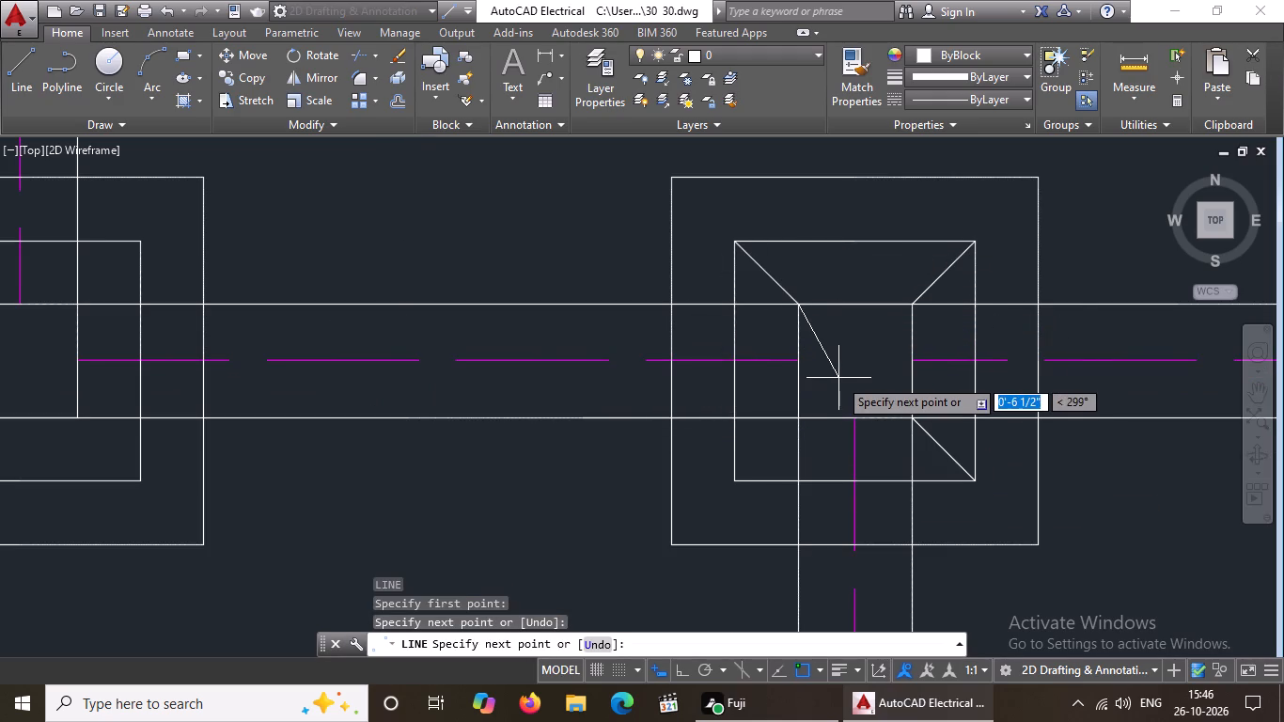
key("Return")
key("l")
key("Return")
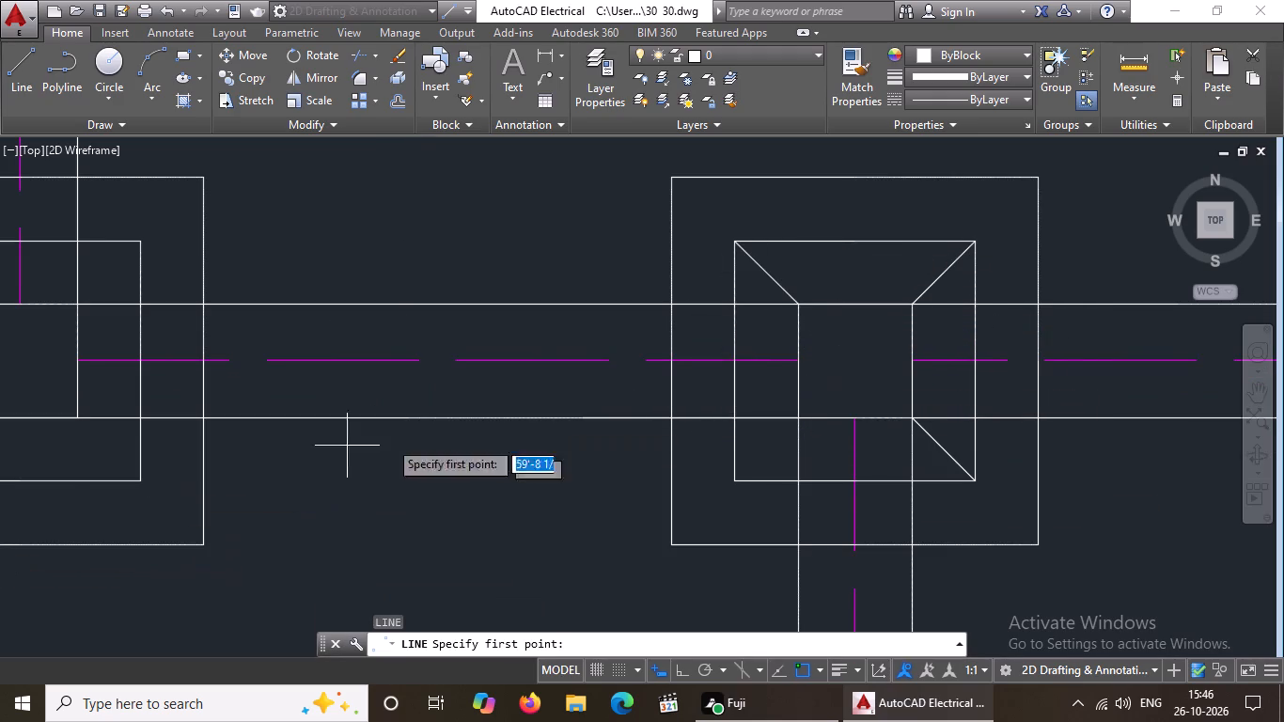
left_click(737, 480)
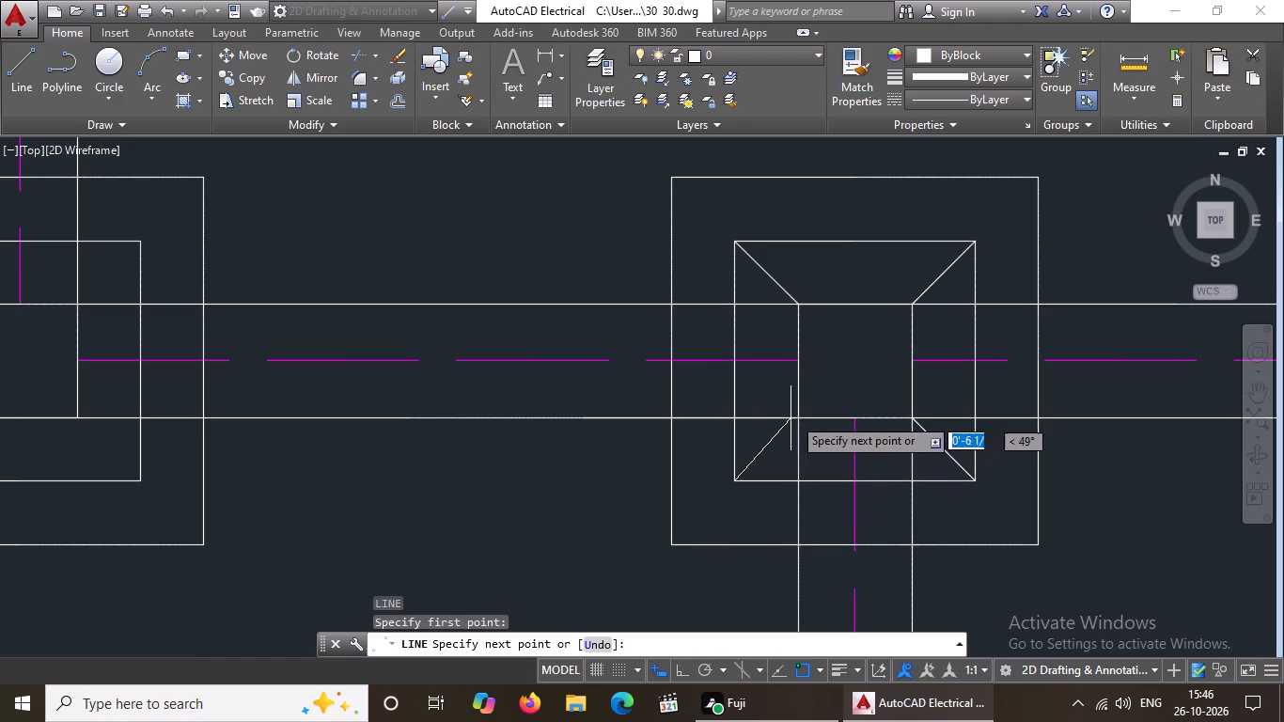
left_click(796, 426)
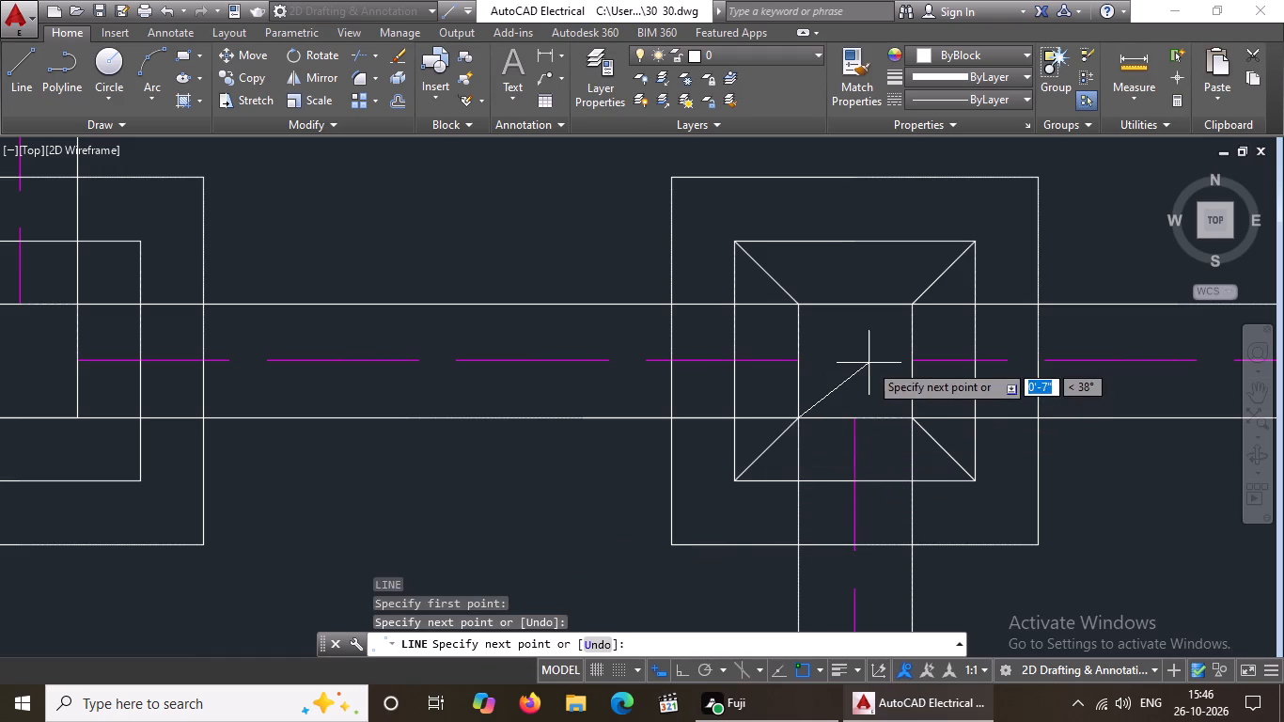
key("Return")
Draw the two northern diagonals between inner ring and wall-line square where the bedroom partition meets the bedrooms' south wall.
key("l")
key("Return")
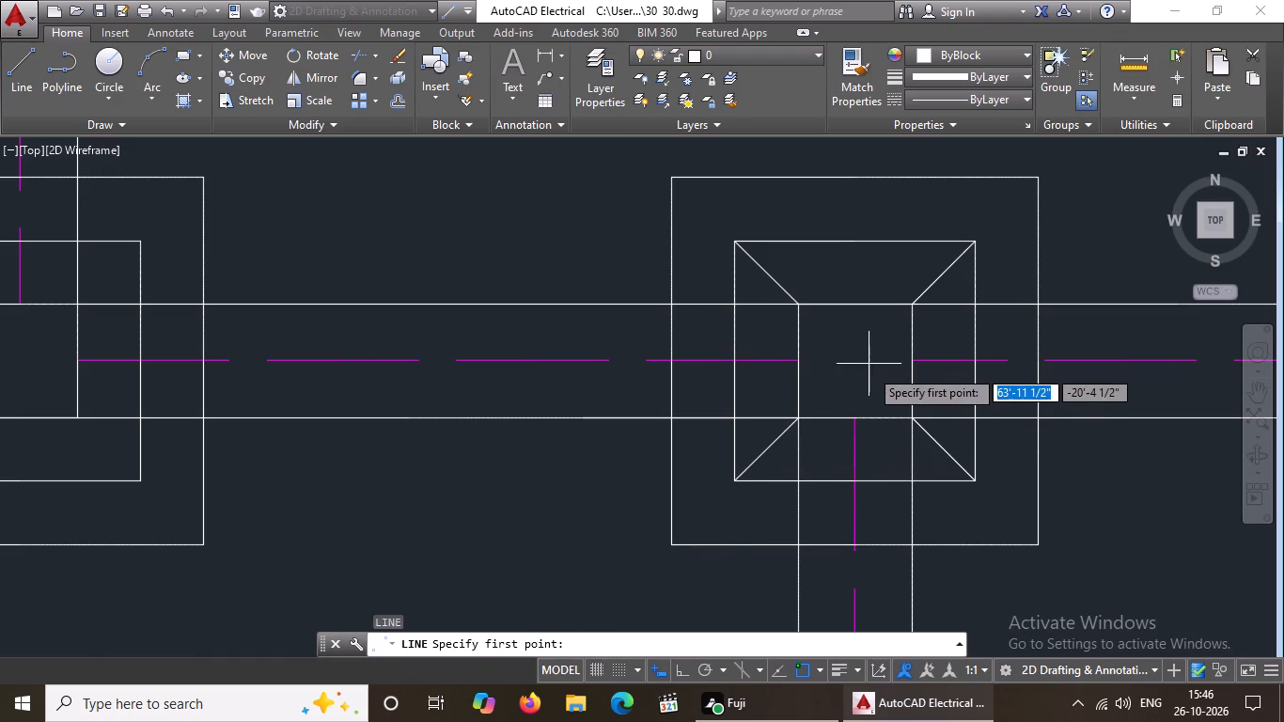
scroll(867, 386, "down", 7)
scroll(852, 412, "up", 2)
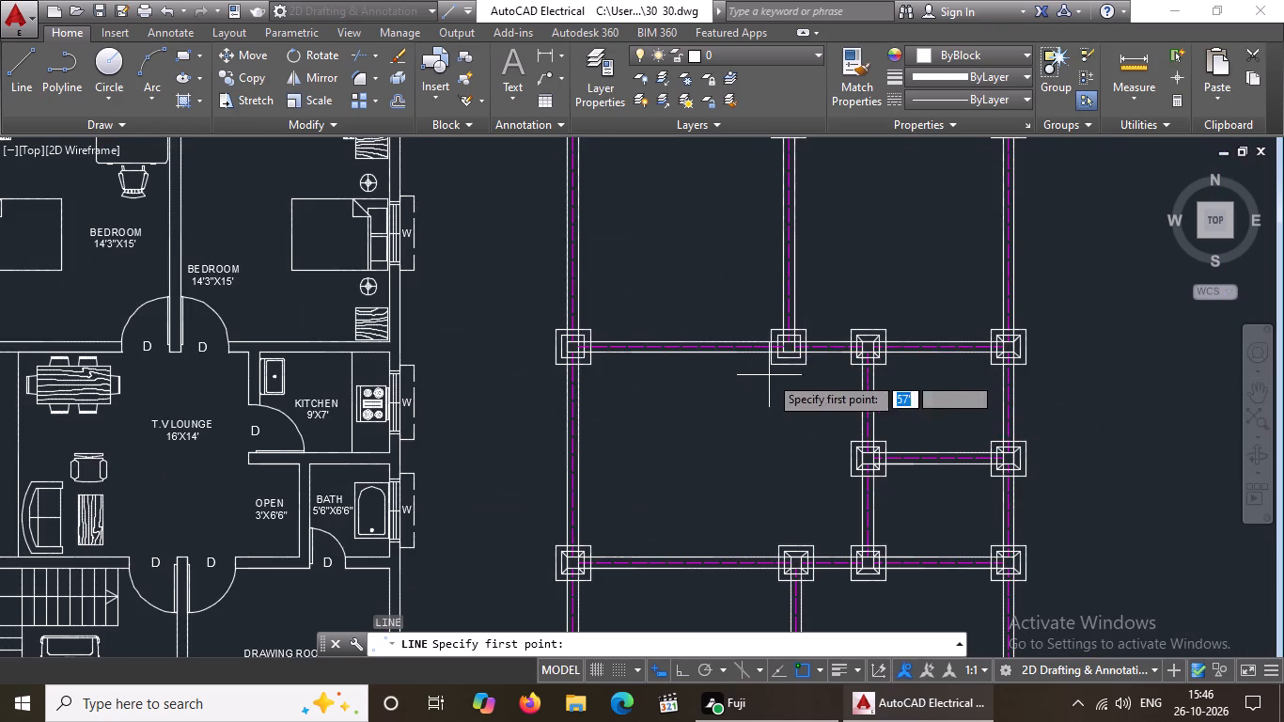
scroll(803, 354, "up", 3)
left_click(760, 303)
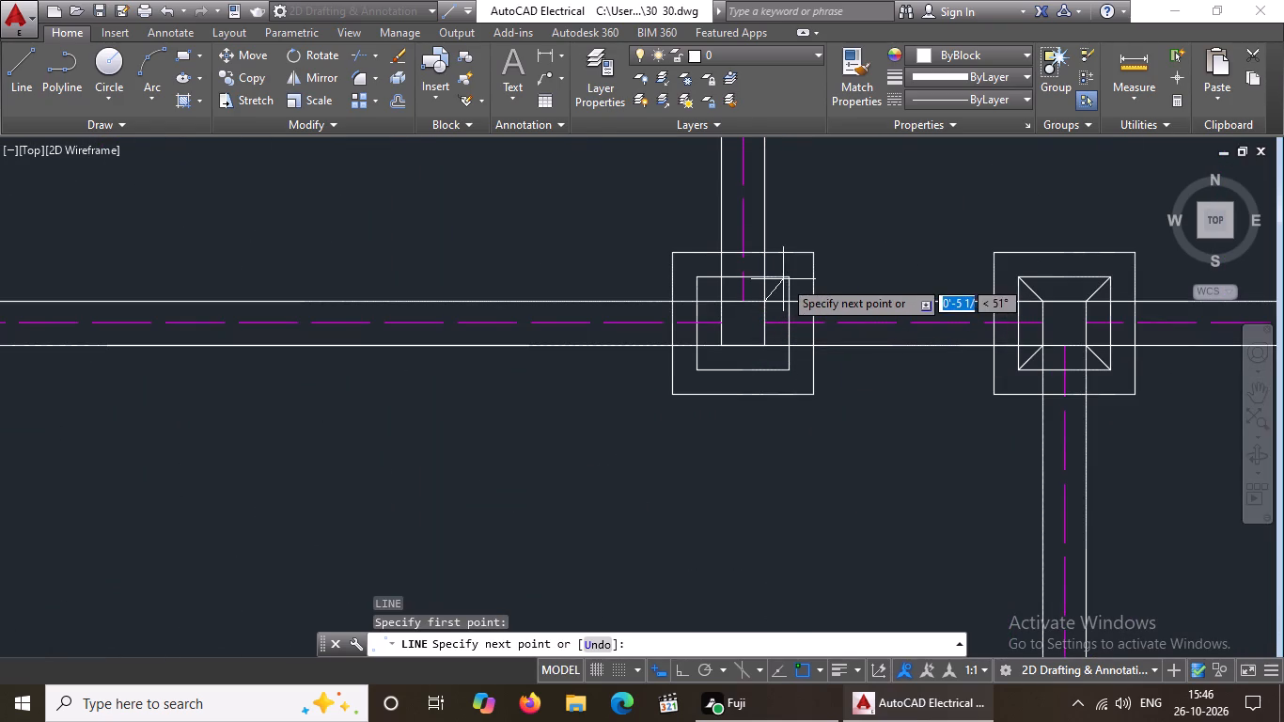
left_click_drag(789, 277, 812, 259)
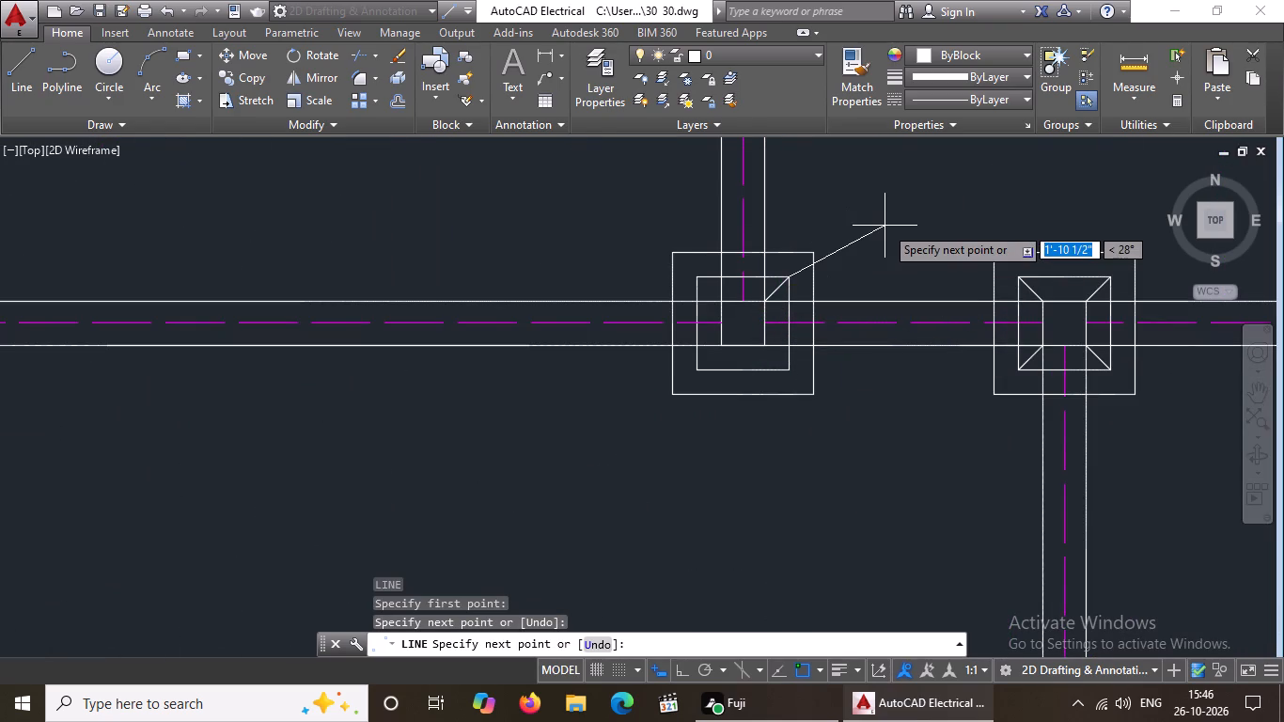
key("Return")
key("l")
key("Return")
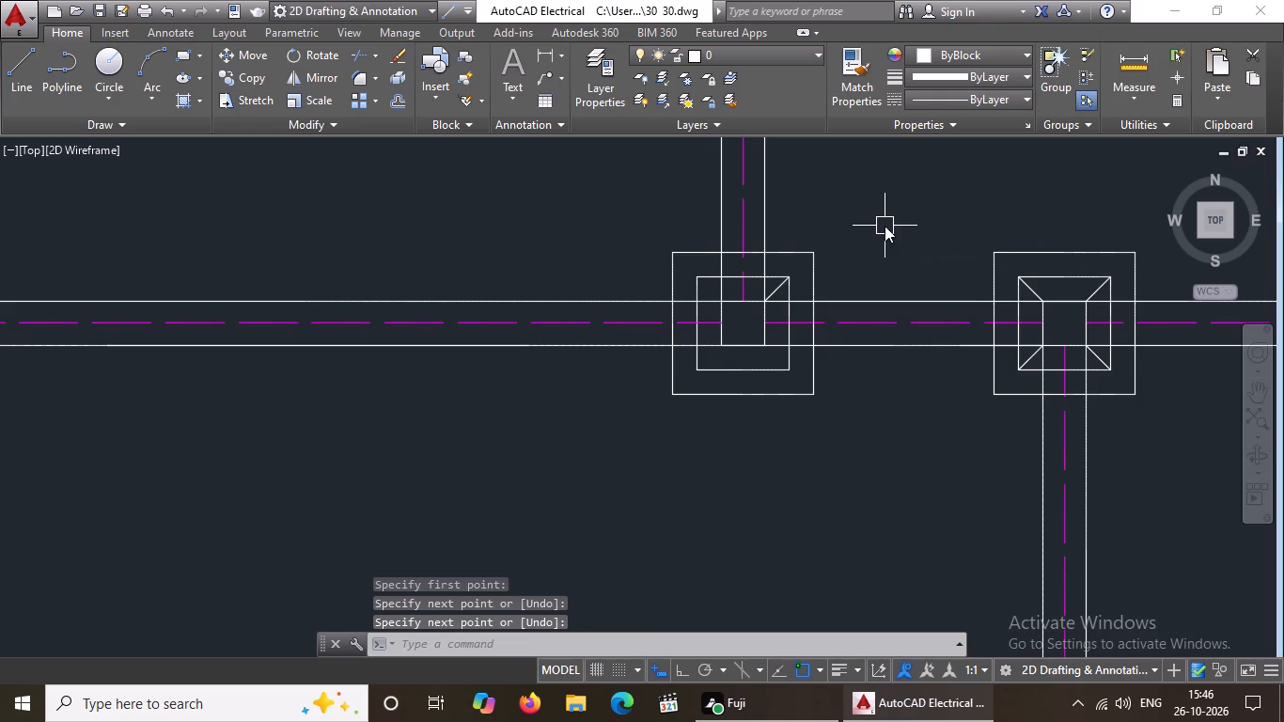
left_click(697, 277)
scroll(715, 307, "up", 3)
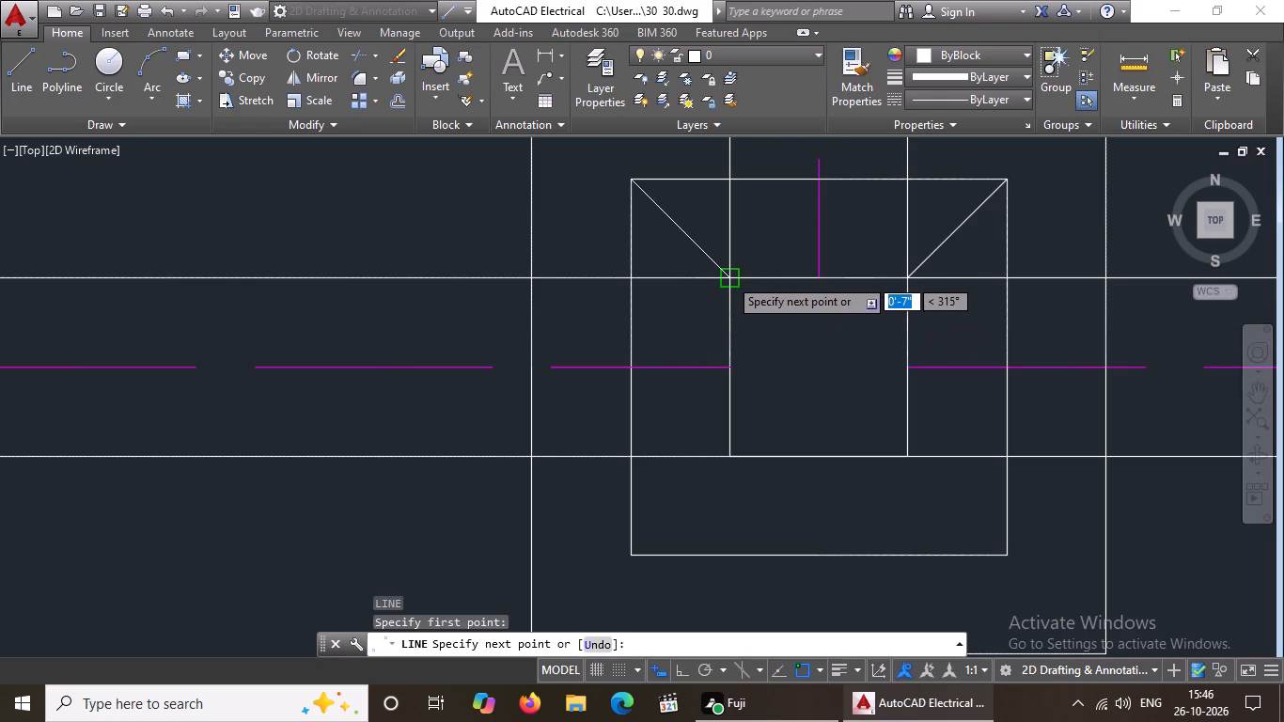
left_click_drag(729, 277, 742, 292)
key("Return")
Draw the two southern diagonals between inner ring and wall-line square where the bedroom partition meets the bedrooms' south wall.
key("l")
key("Return")
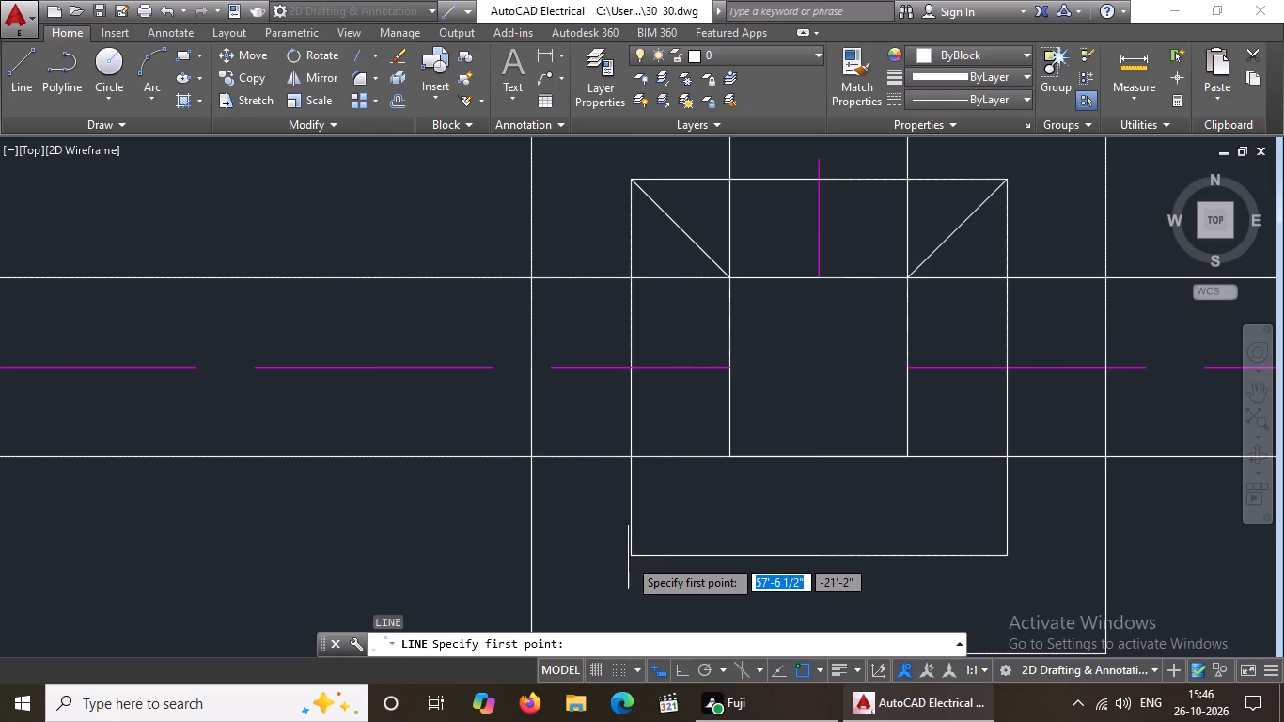
left_click_drag(635, 556, 642, 547)
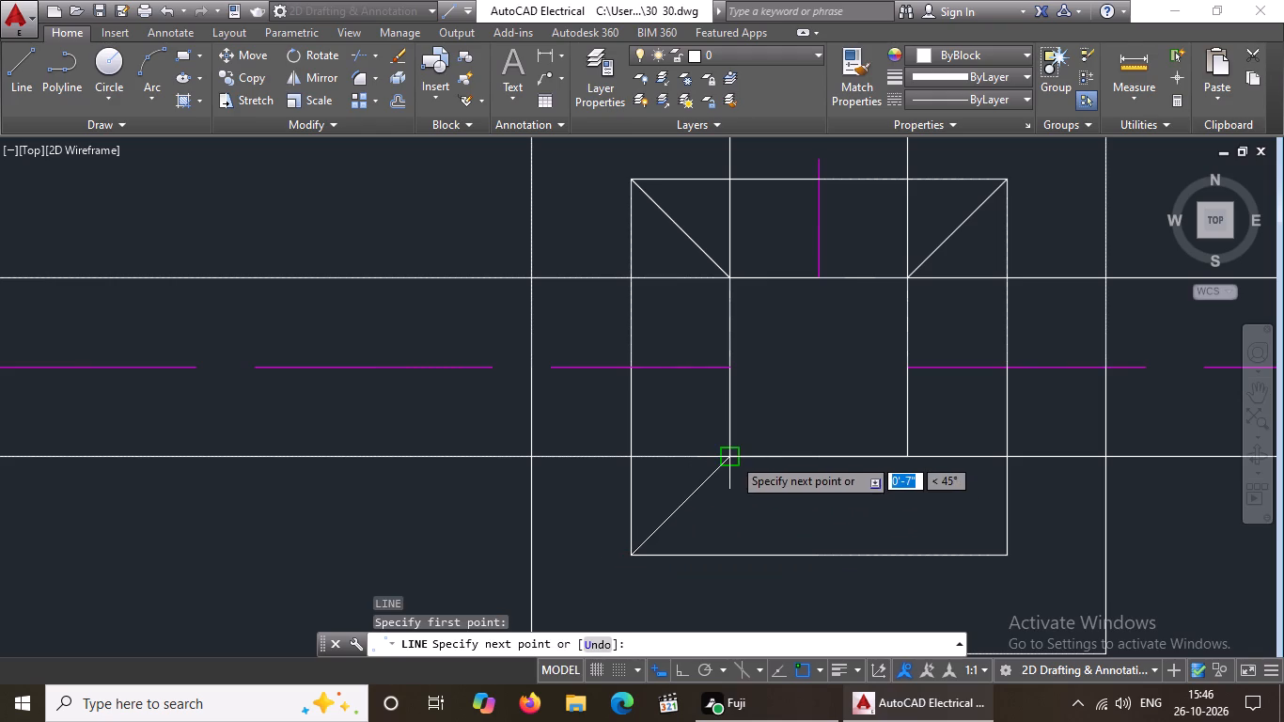
left_click(733, 456)
key("Return")
key("l")
key("Return")
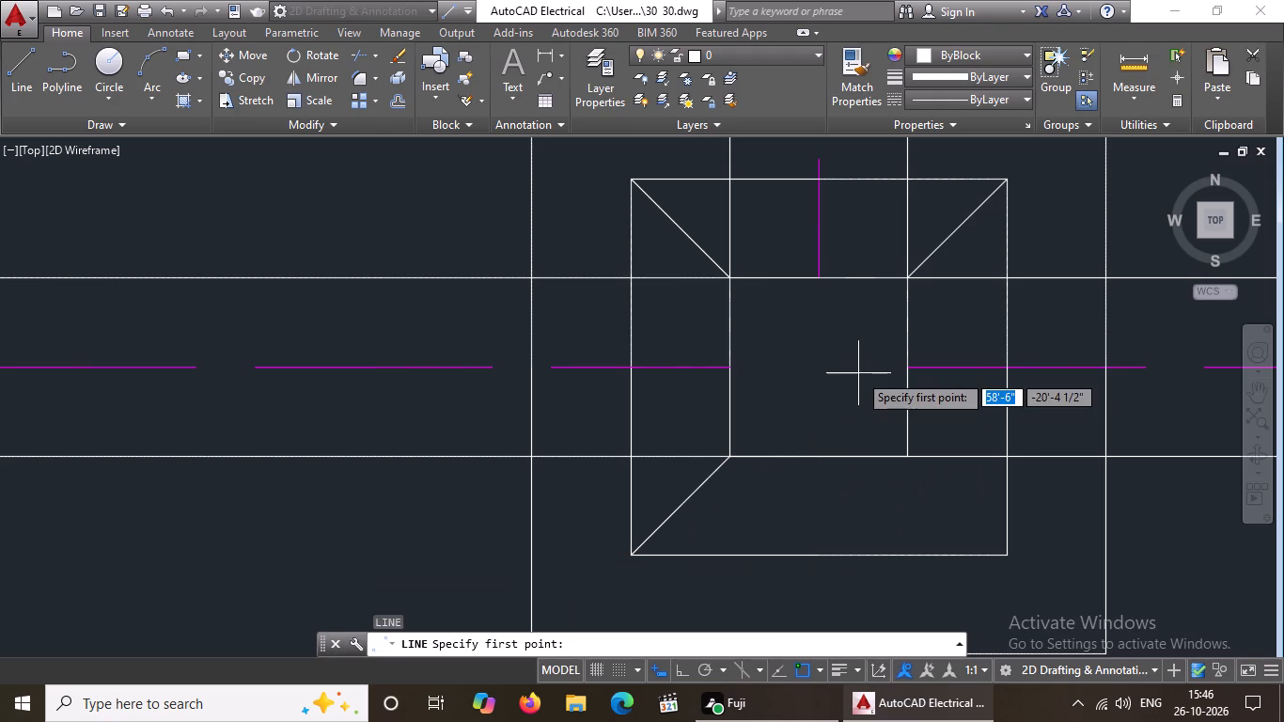
left_click(907, 455)
left_click(1007, 555)
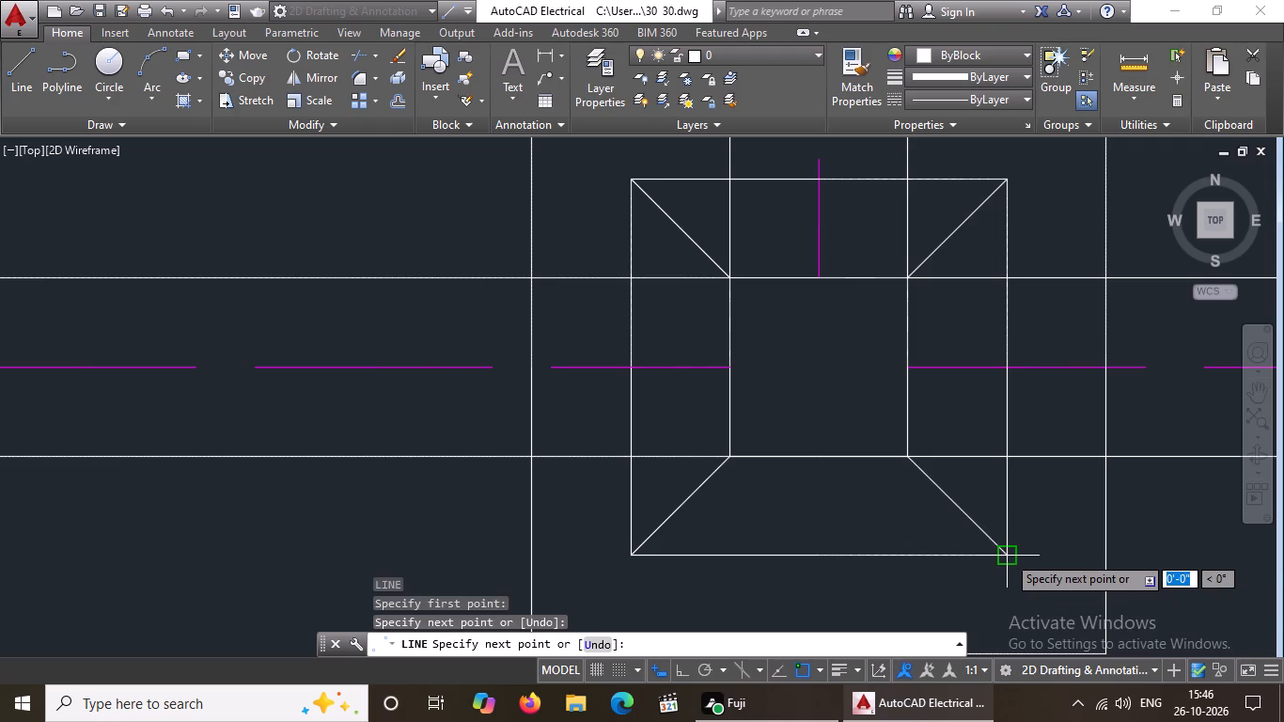
key("Return")
Draw the two northern diagonals between inner ring and wall-line square where the bedrooms' south wall meets the west outer wall.
key("l")
key("Return")
scroll(1010, 573, "down", 2)
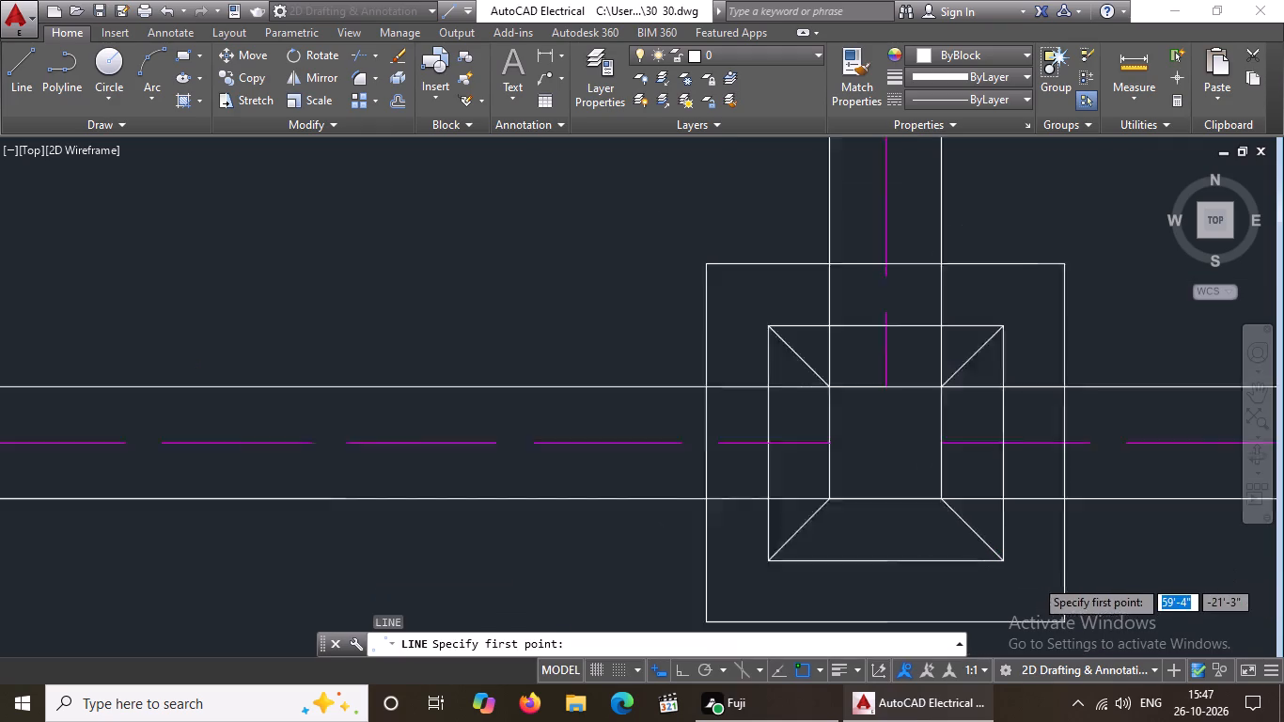
scroll(963, 562, "down", 3)
scroll(572, 540, "up", 4)
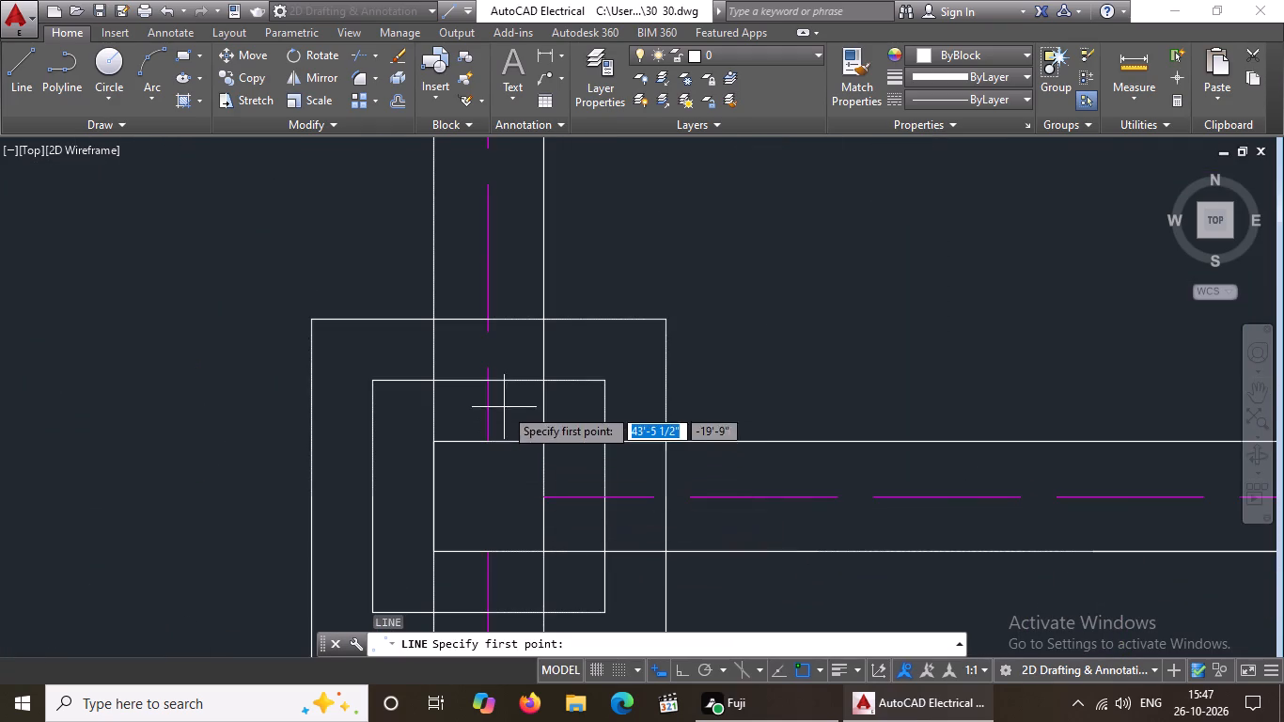
left_click_drag(545, 444, 554, 439)
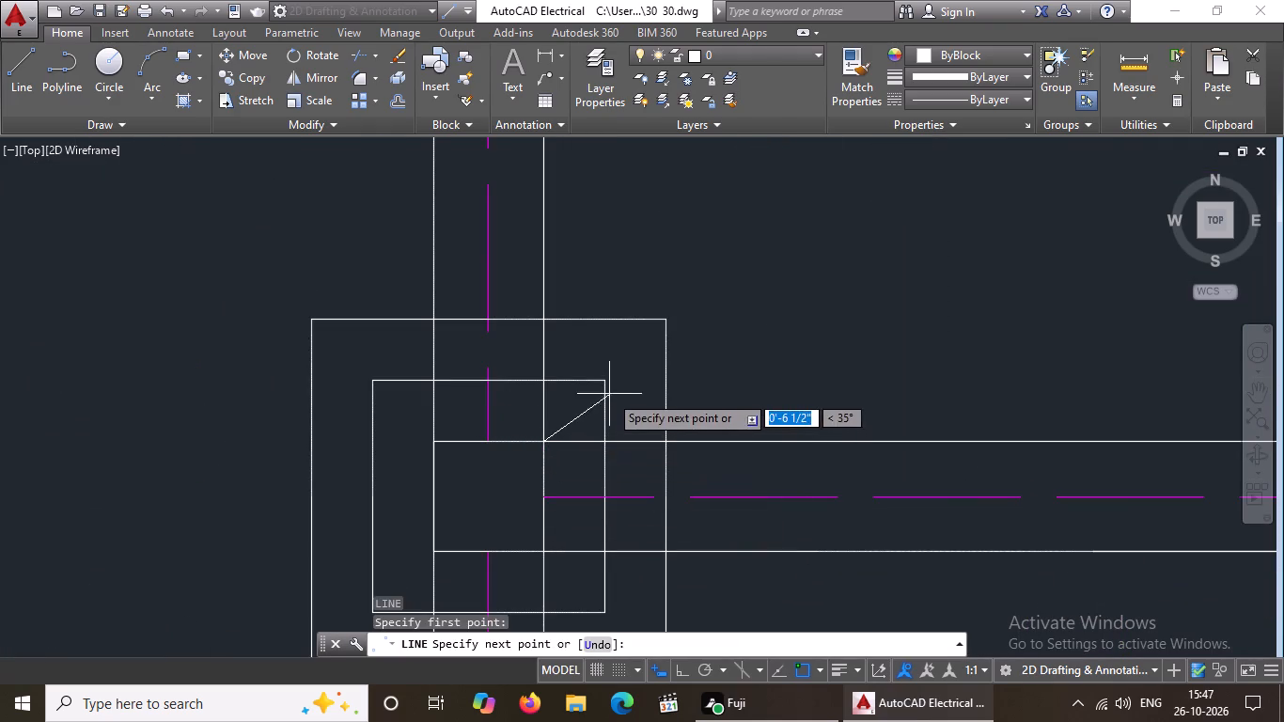
left_click_drag(604, 385, 621, 376)
key("Return")
key("l")
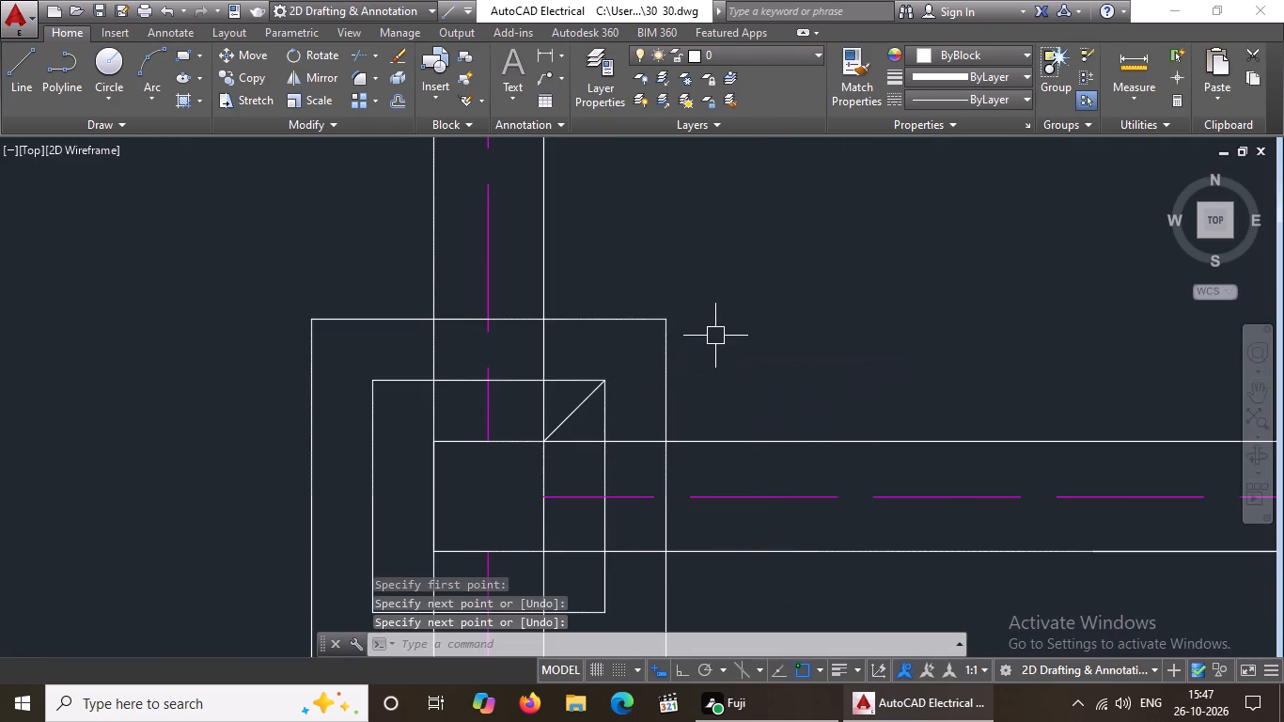
key("Return")
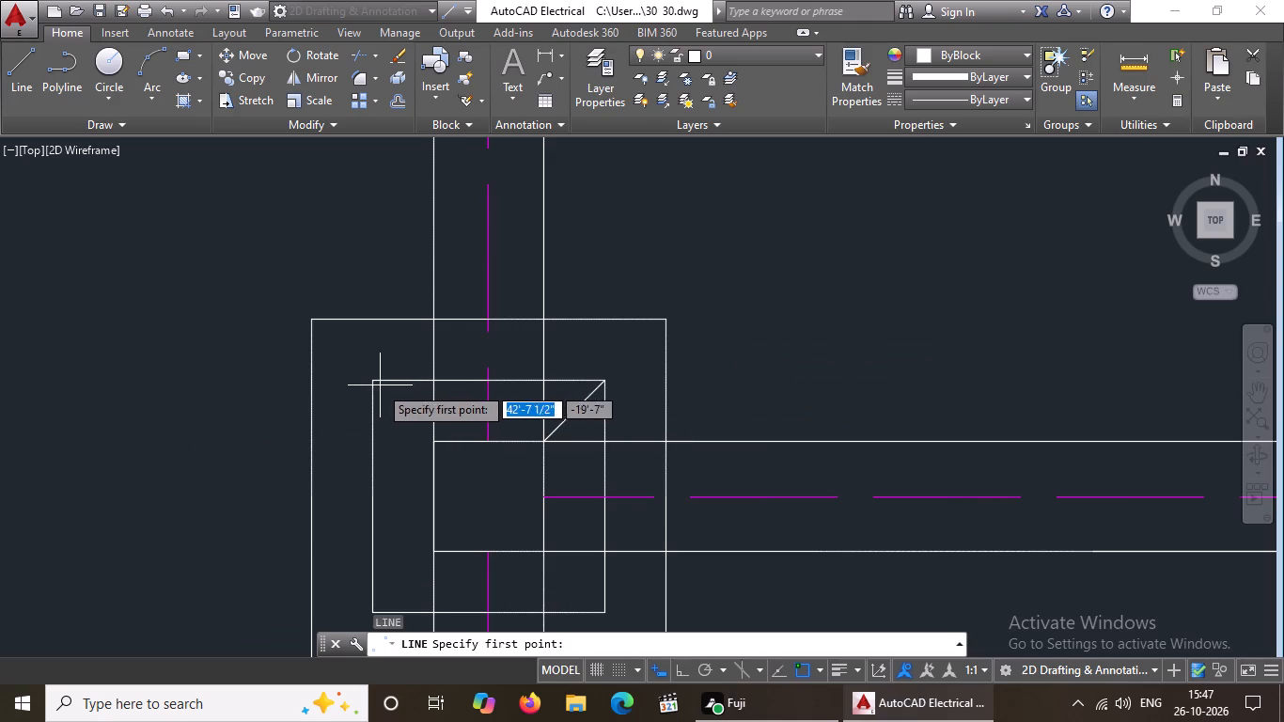
left_click(374, 382)
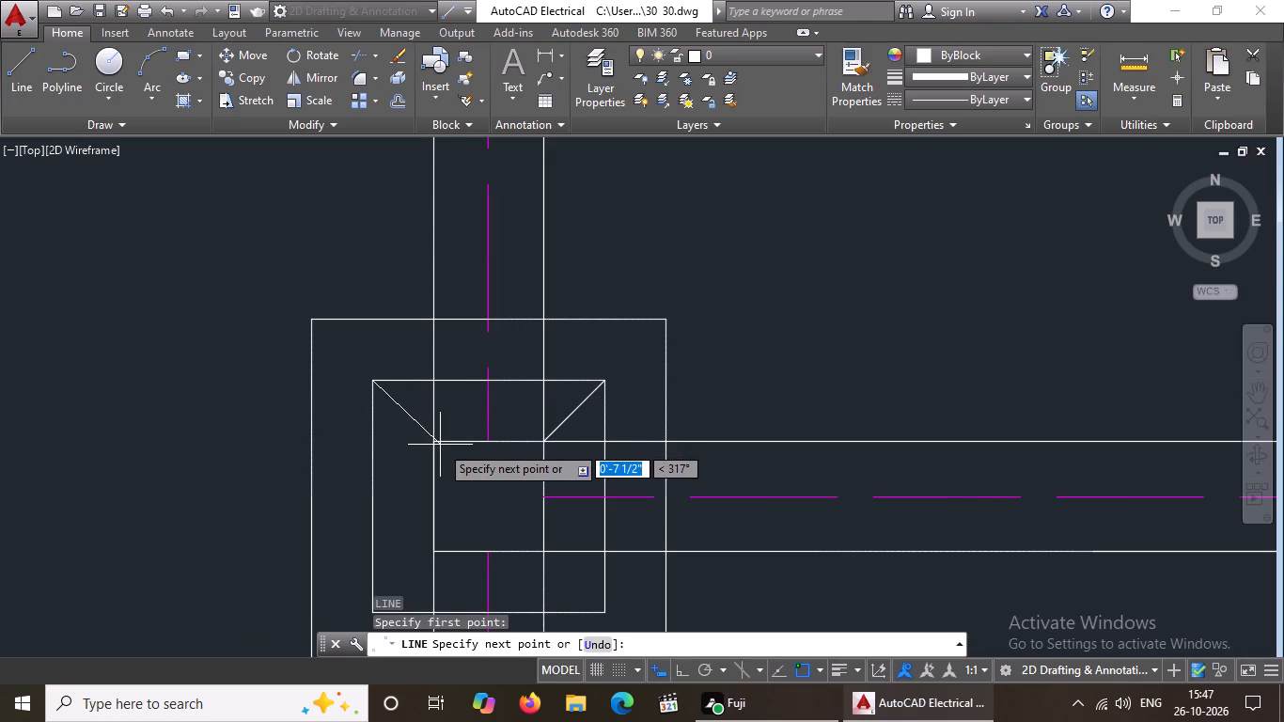
left_click(436, 441)
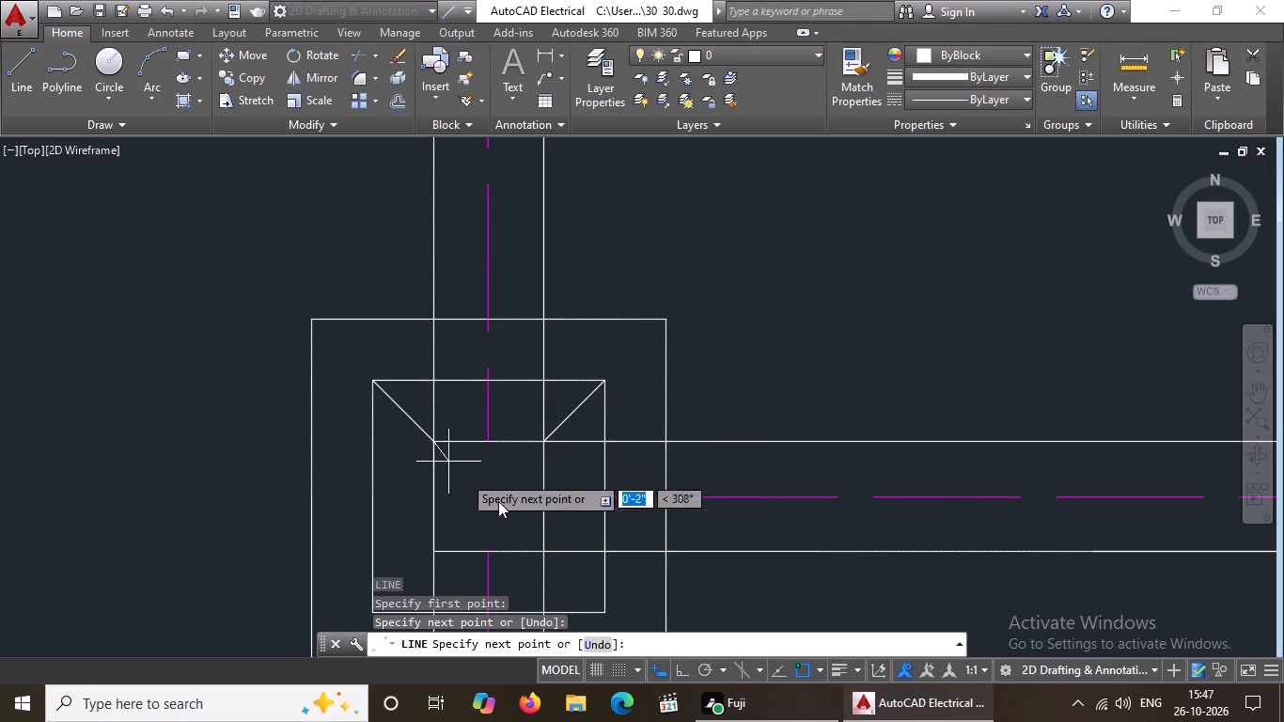
key("Return")
Draw the two southern diagonals between inner ring and wall-line square where the bedrooms' south wall meets the west outer wall.
key("l")
key("Return")
scroll(498, 502, "down", 6)
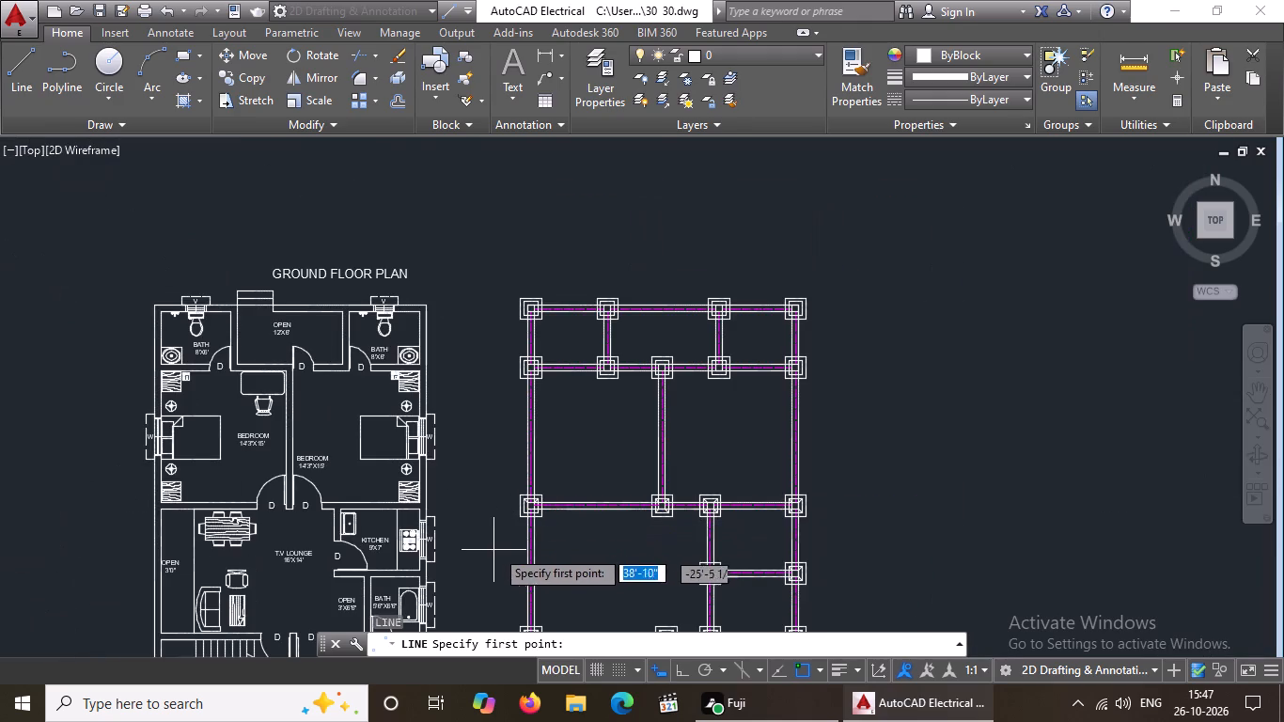
scroll(507, 544, "up", 4)
left_click(510, 384)
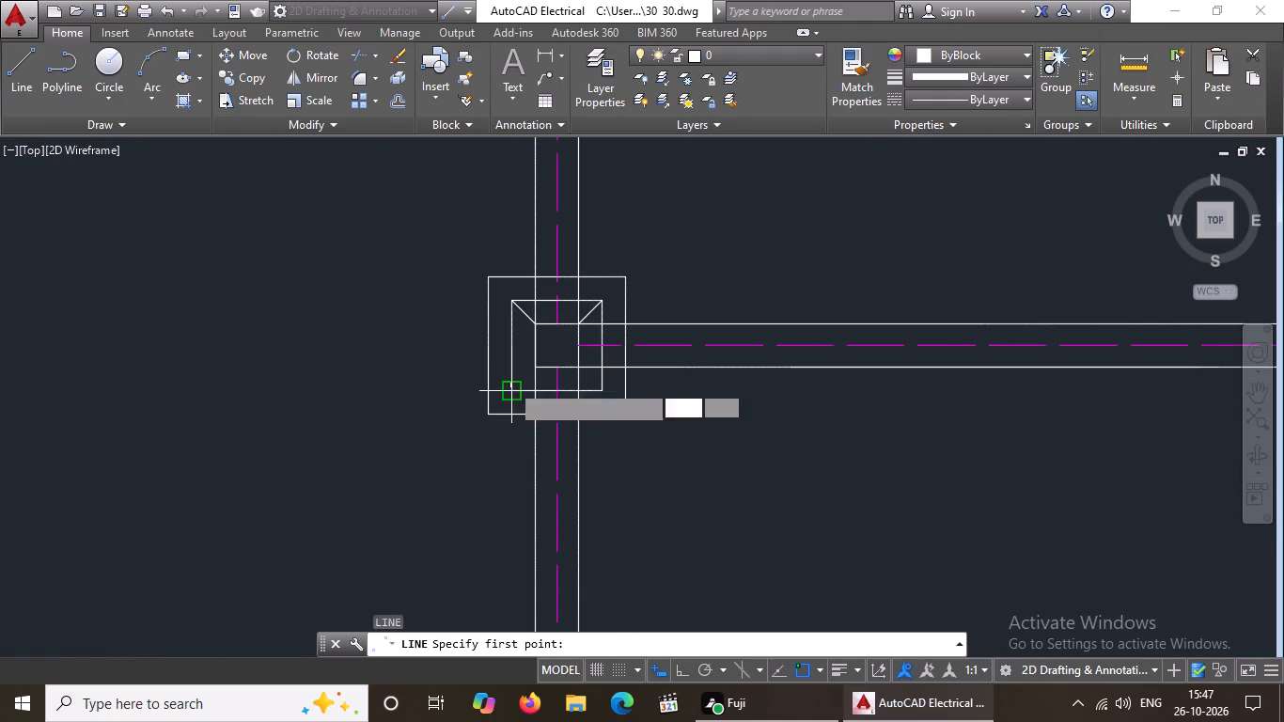
left_click_drag(538, 368, 556, 356)
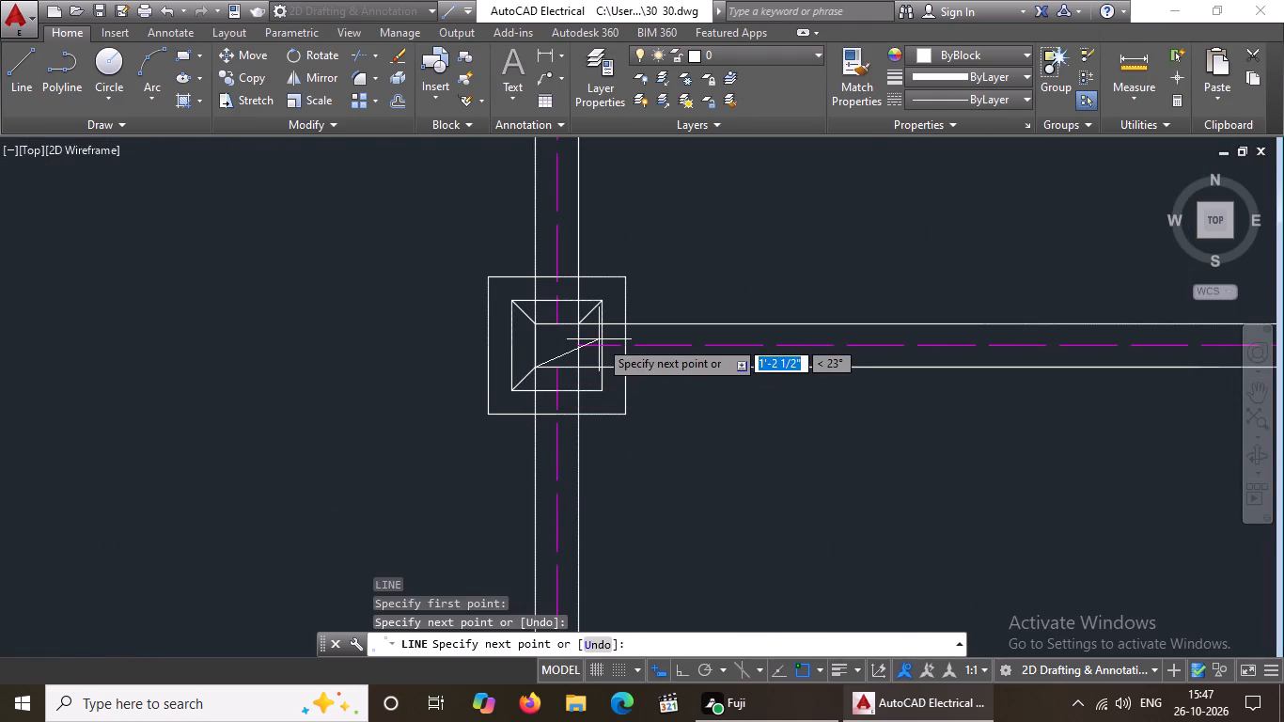
key("Return")
type("L;")
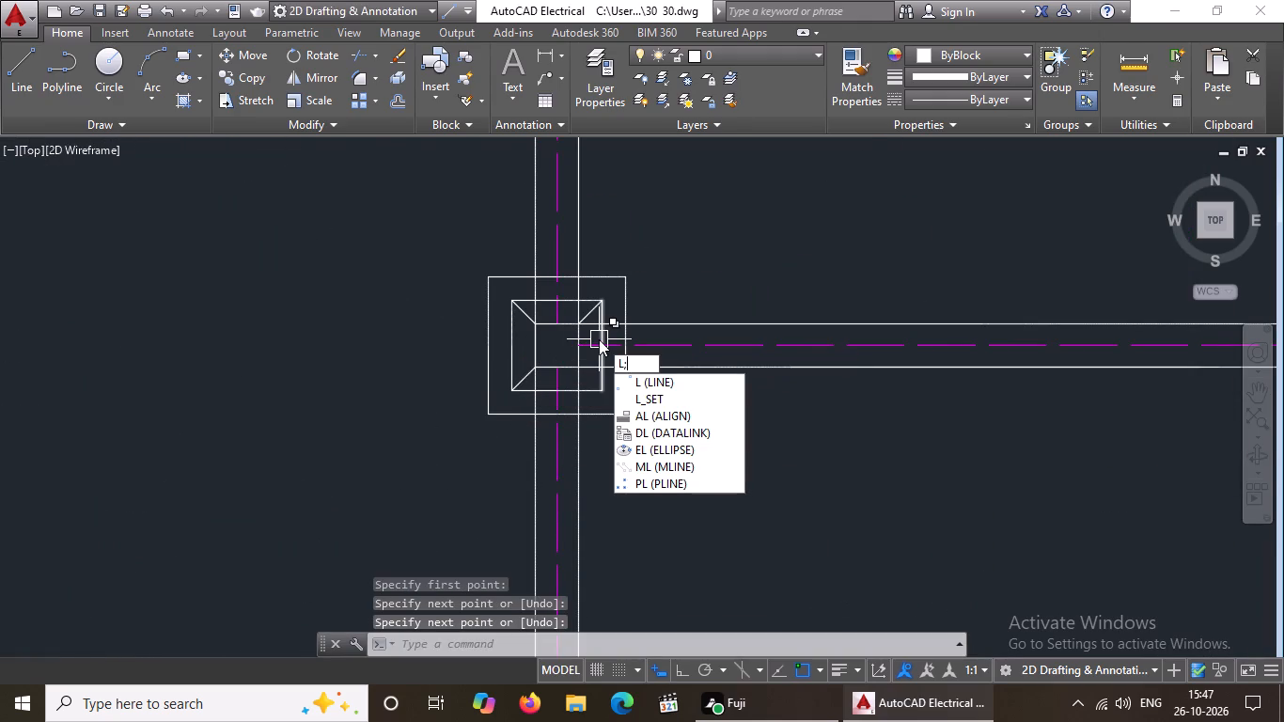
key("Escape")
key("l")
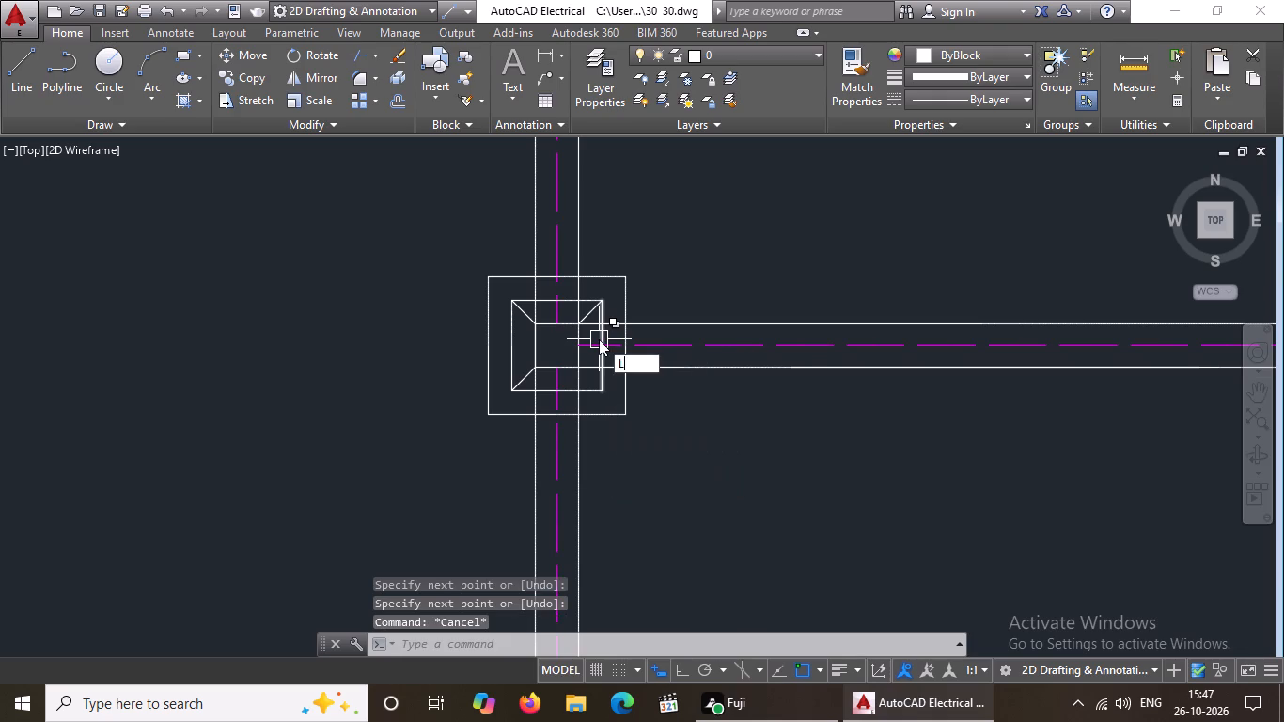
key("Return")
scroll(599, 339, "up", 1)
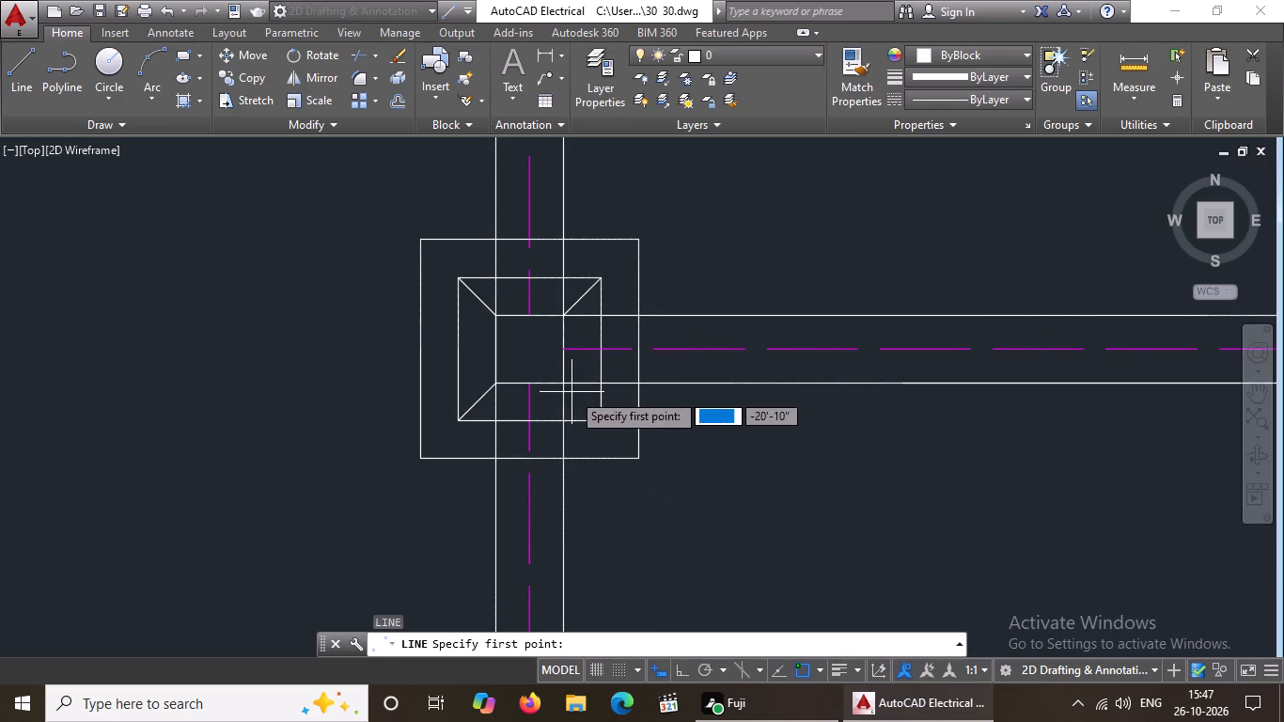
left_click(563, 379)
left_click(599, 423)
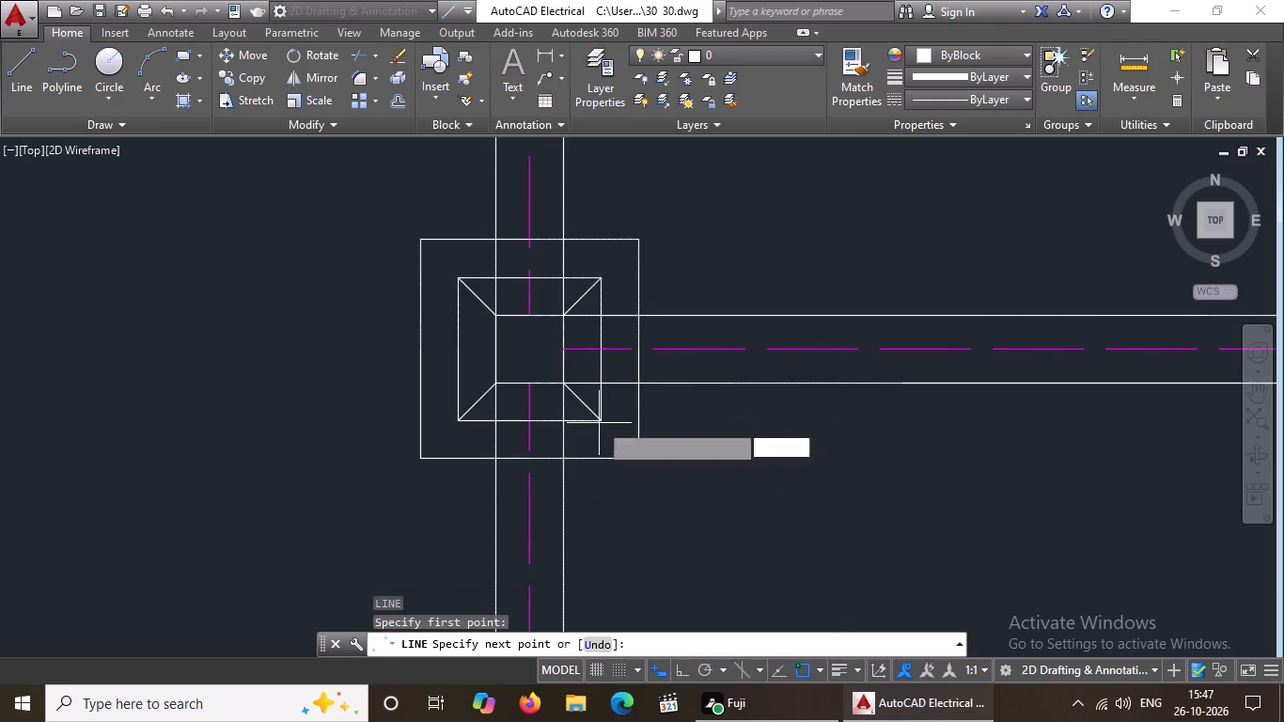
key("Return")
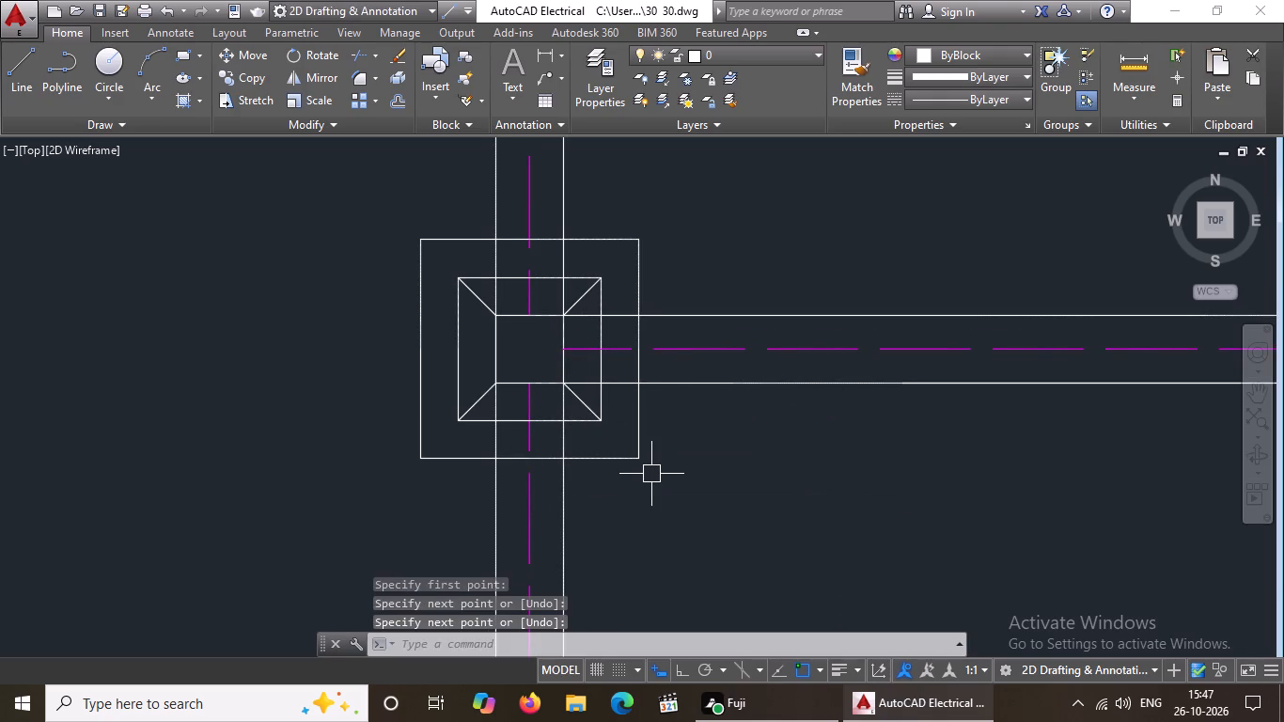
Start another line for the corner diagonals of the next wall junction on the centreline plan.
key("l")
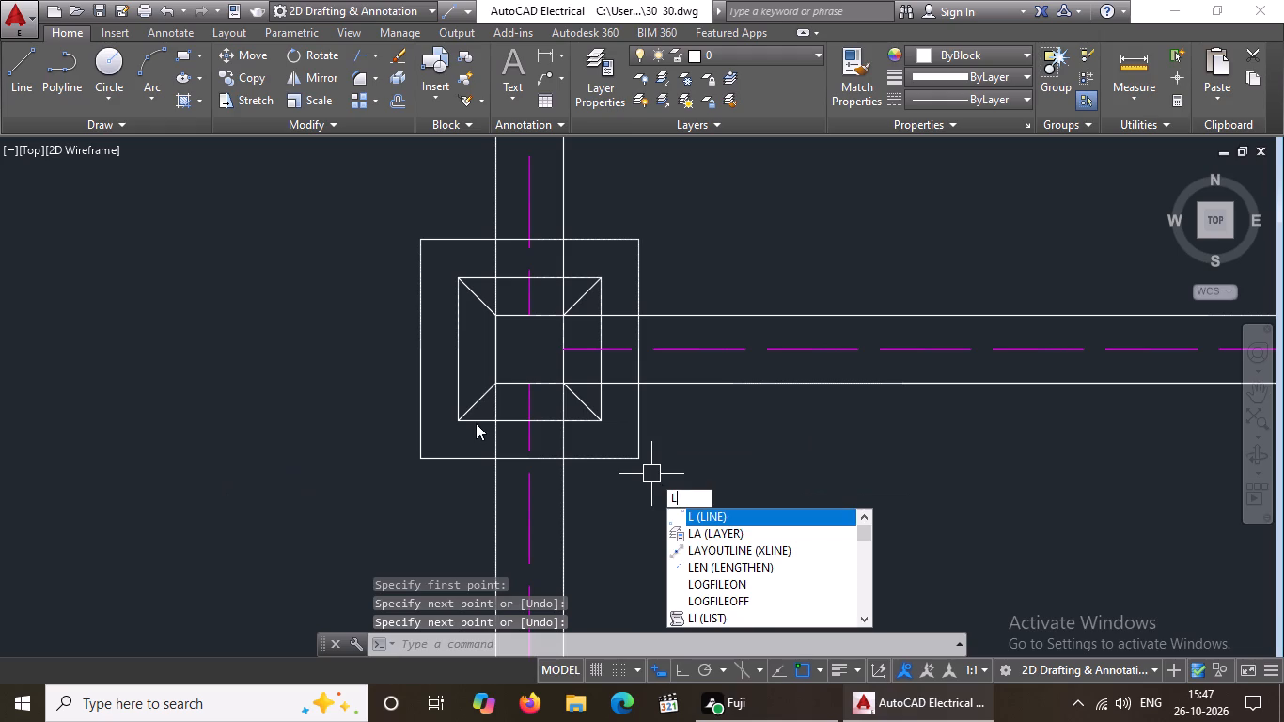
Draw diagonal lines joining the column's two upper corners to the inner footing square's corners at the second row's leftmost footing.
key("Return")
scroll(484, 427, "down", 4)
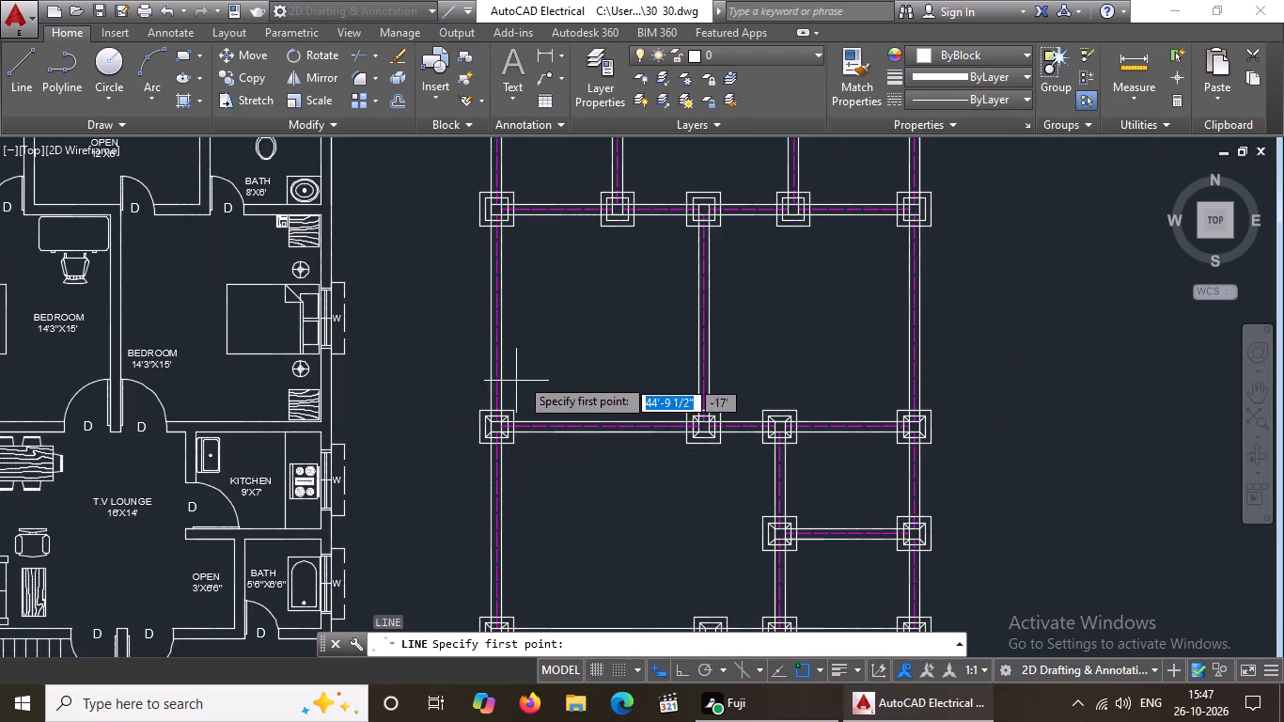
middle_click_drag(524, 371, 526, 500)
scroll(480, 321, "up", 4)
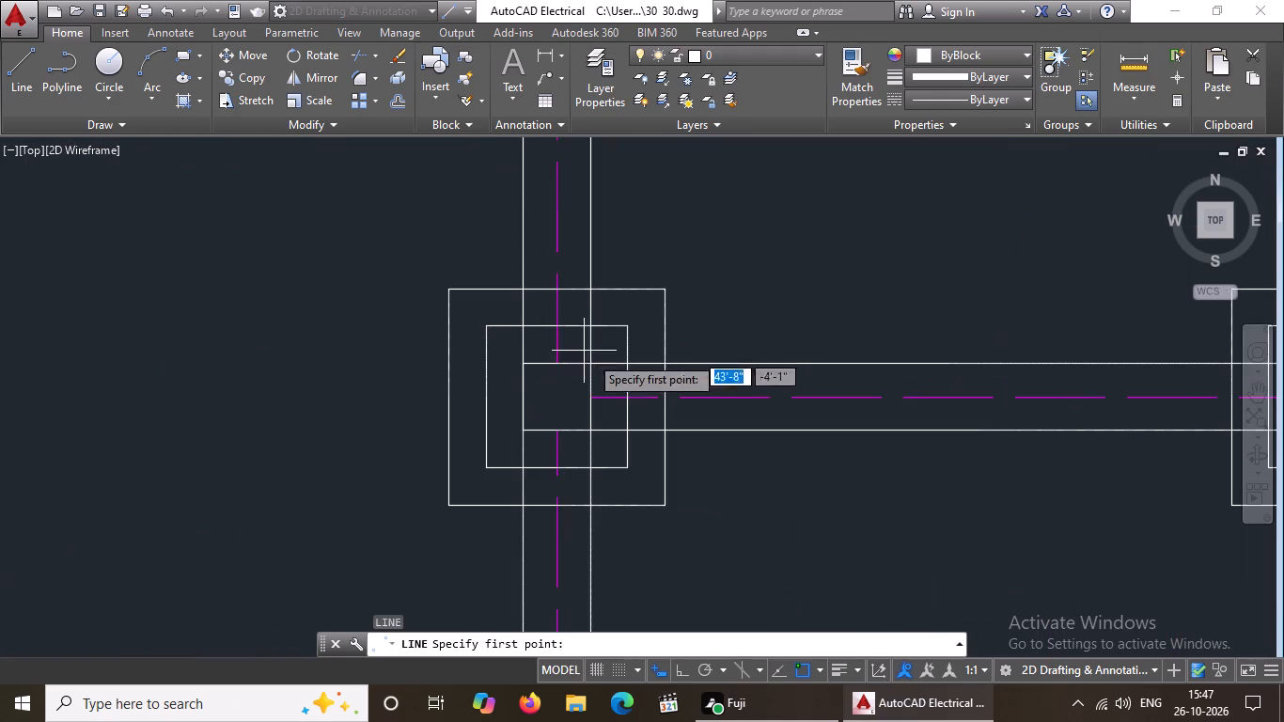
left_click(592, 362)
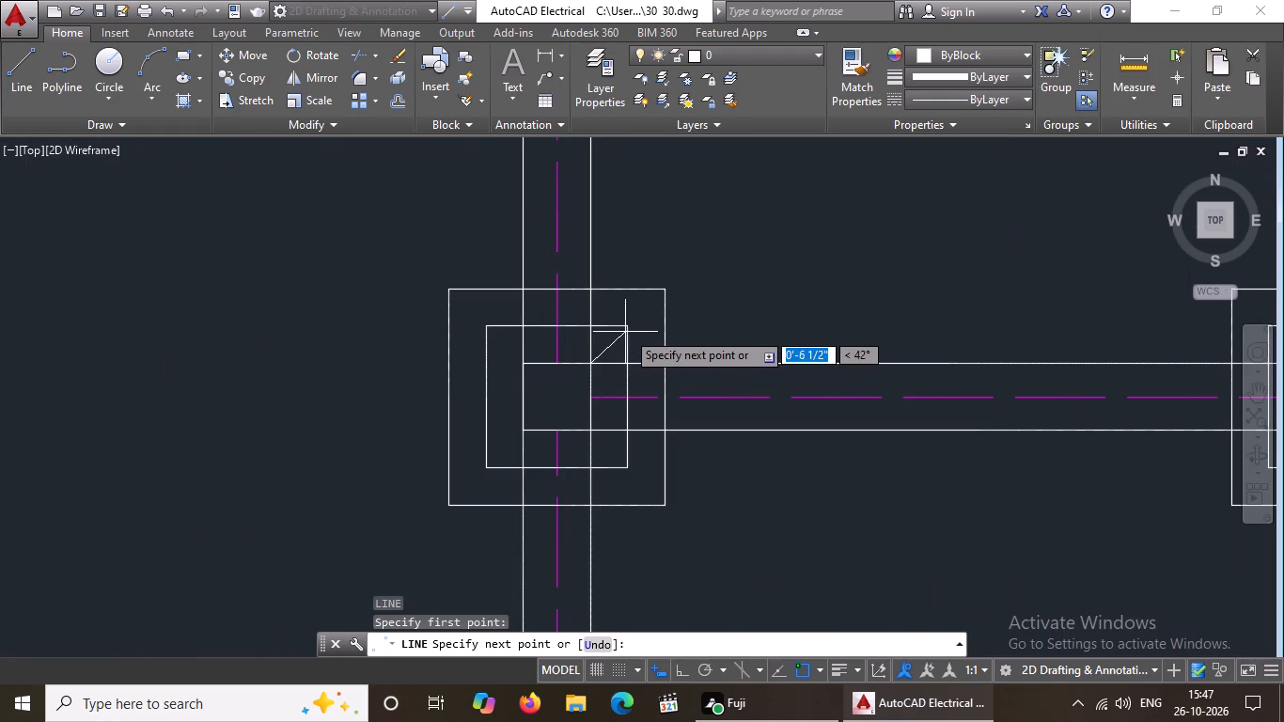
left_click(627, 331)
key("Return")
key("l")
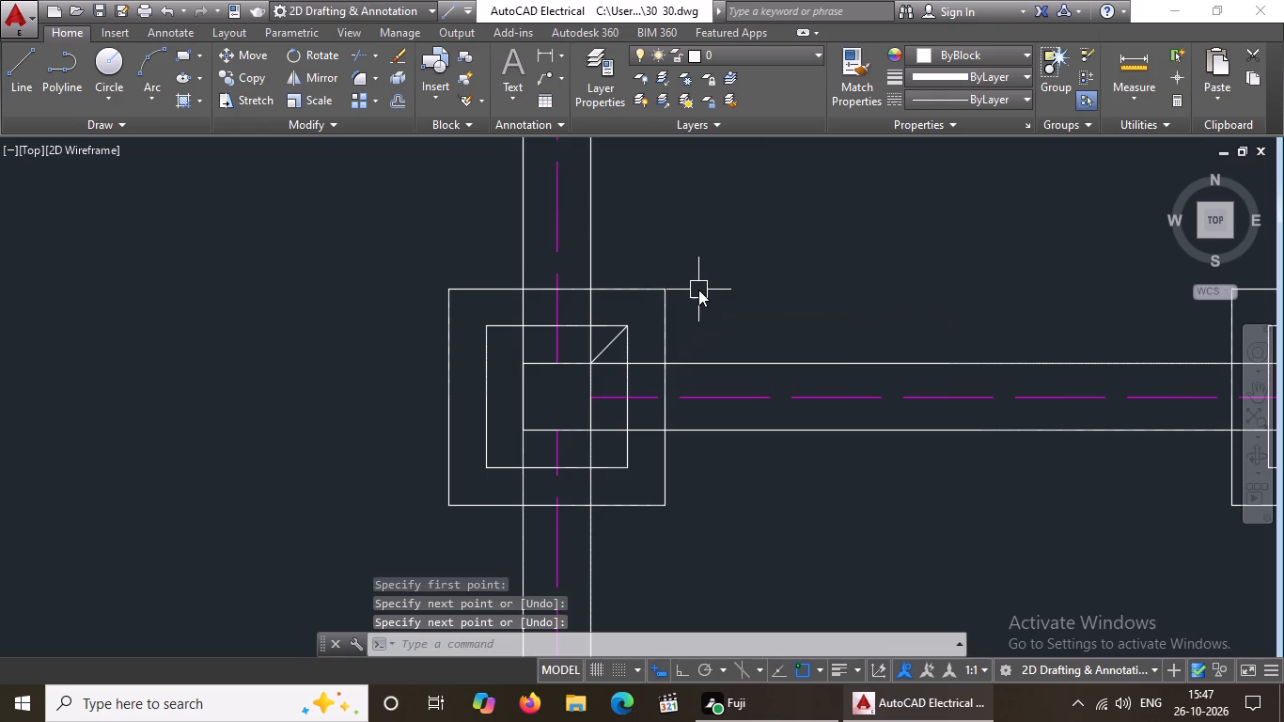
key("Return")
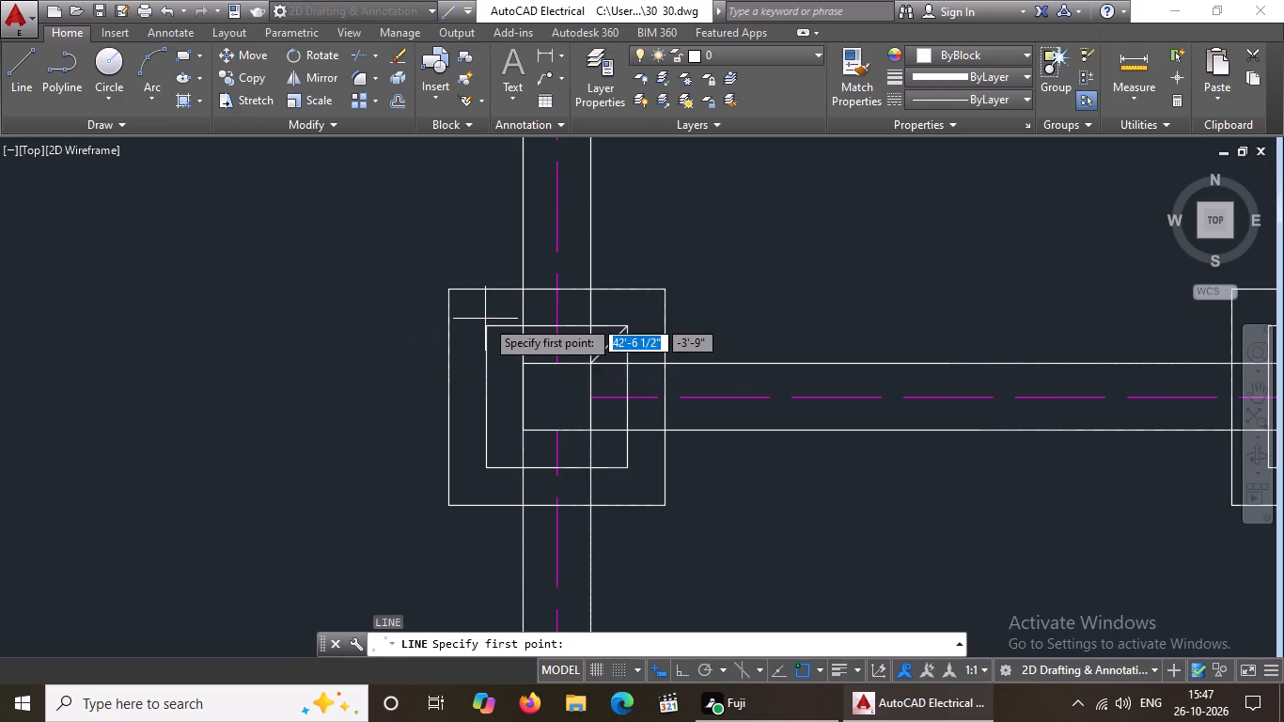
left_click(488, 333)
left_click_drag(525, 371, 529, 380)
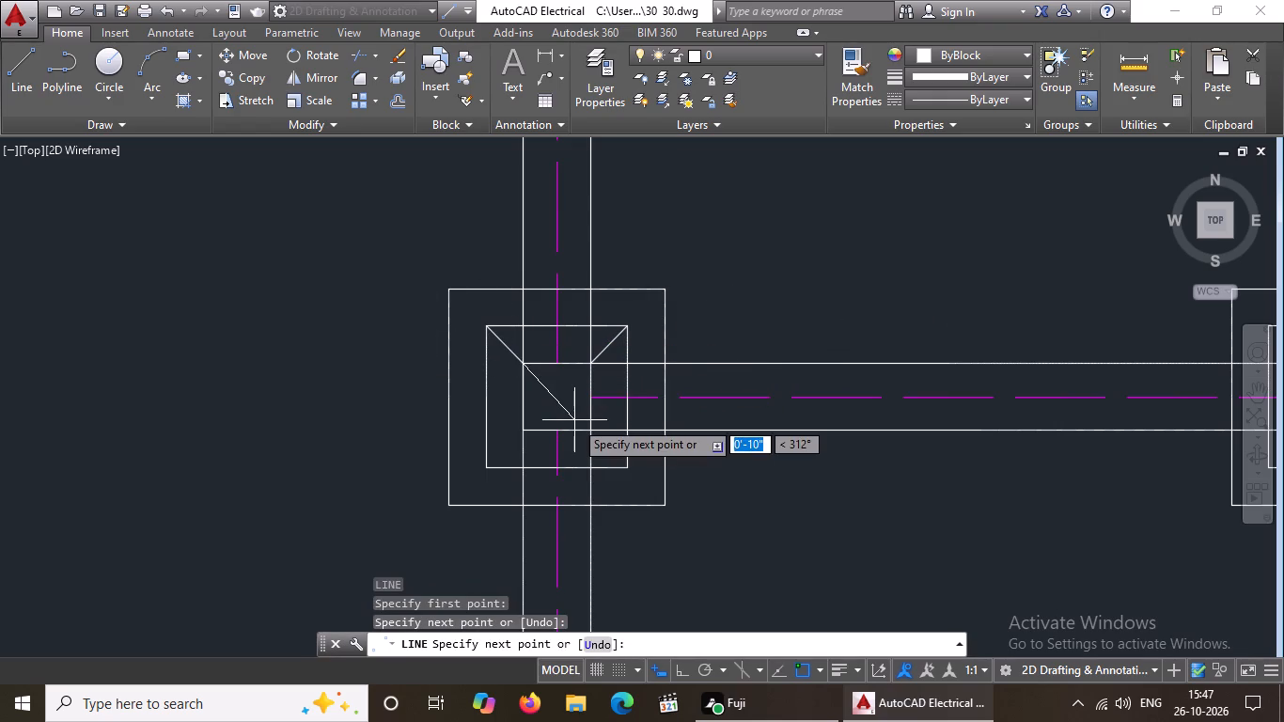
key("Return")
Draw diagonal lines joining the inner footing square's two lower corners to the column corners at the same leftmost footing.
key("l")
key("Return")
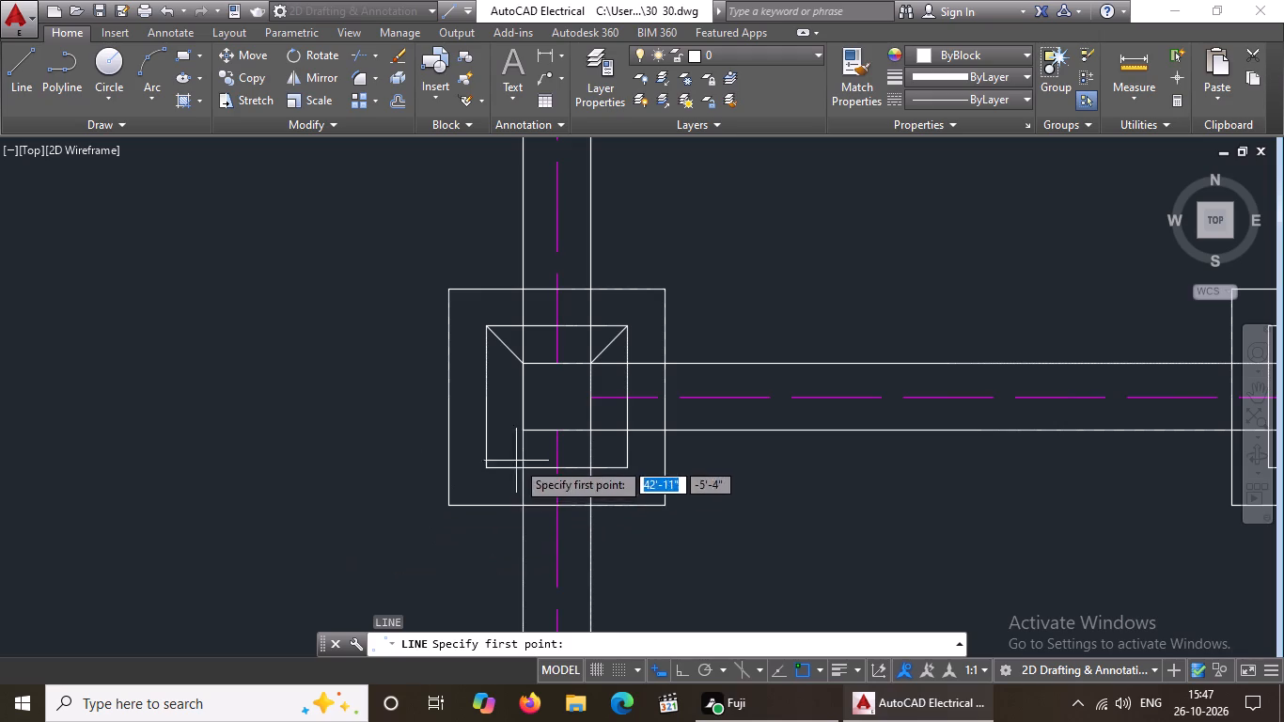
left_click_drag(492, 470, 501, 463)
left_click_drag(525, 428, 534, 424)
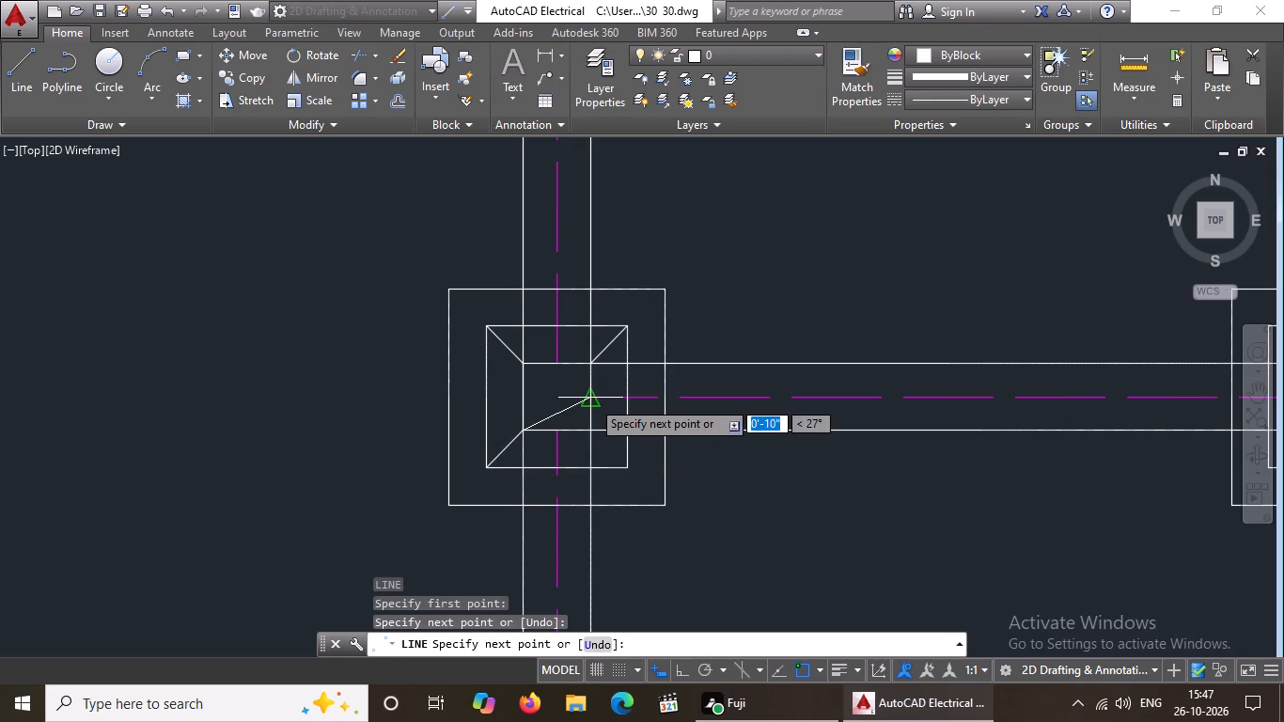
key("Return")
key("l")
key("Return")
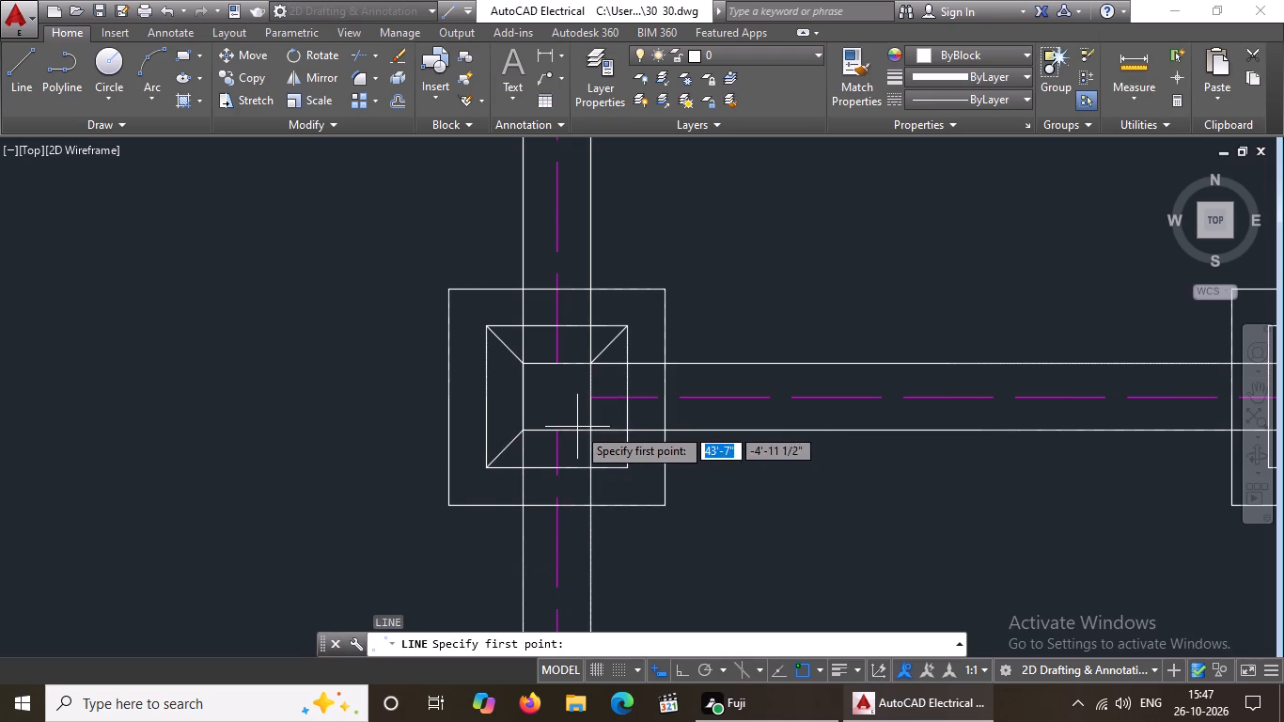
left_click_drag(593, 427, 604, 444)
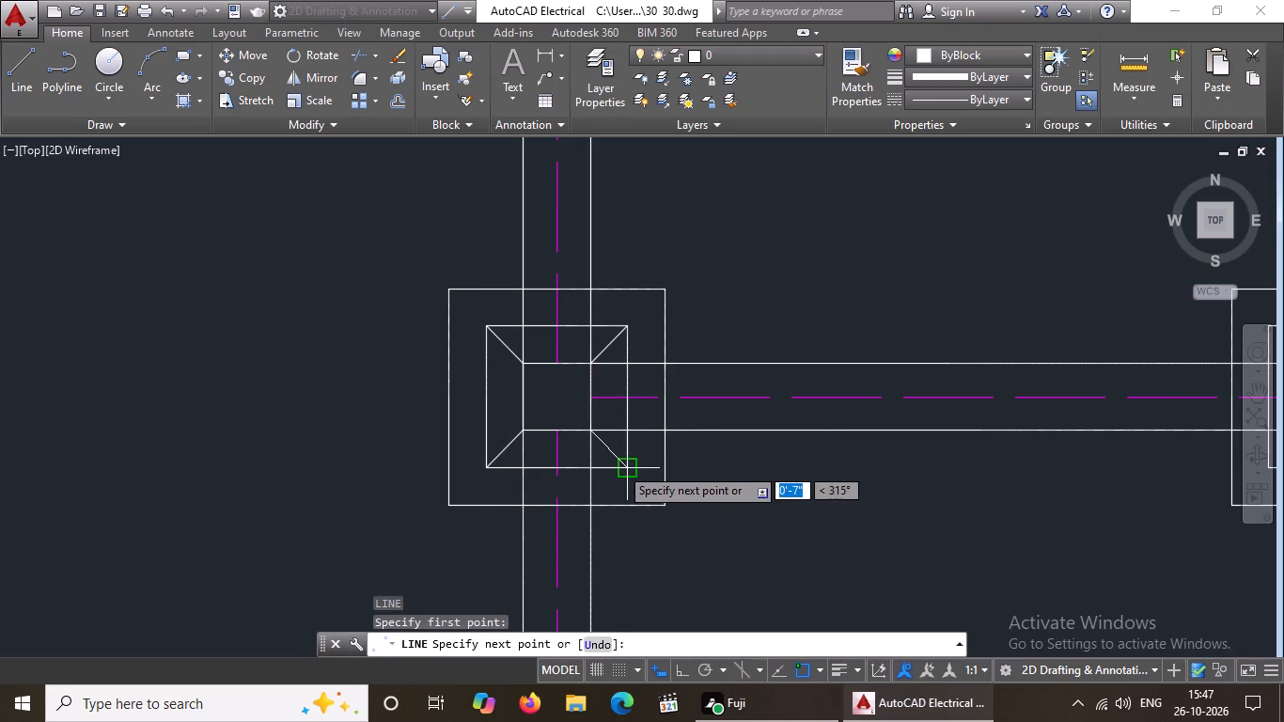
left_click(620, 465)
scroll(695, 517, "down", 5)
key("Return")
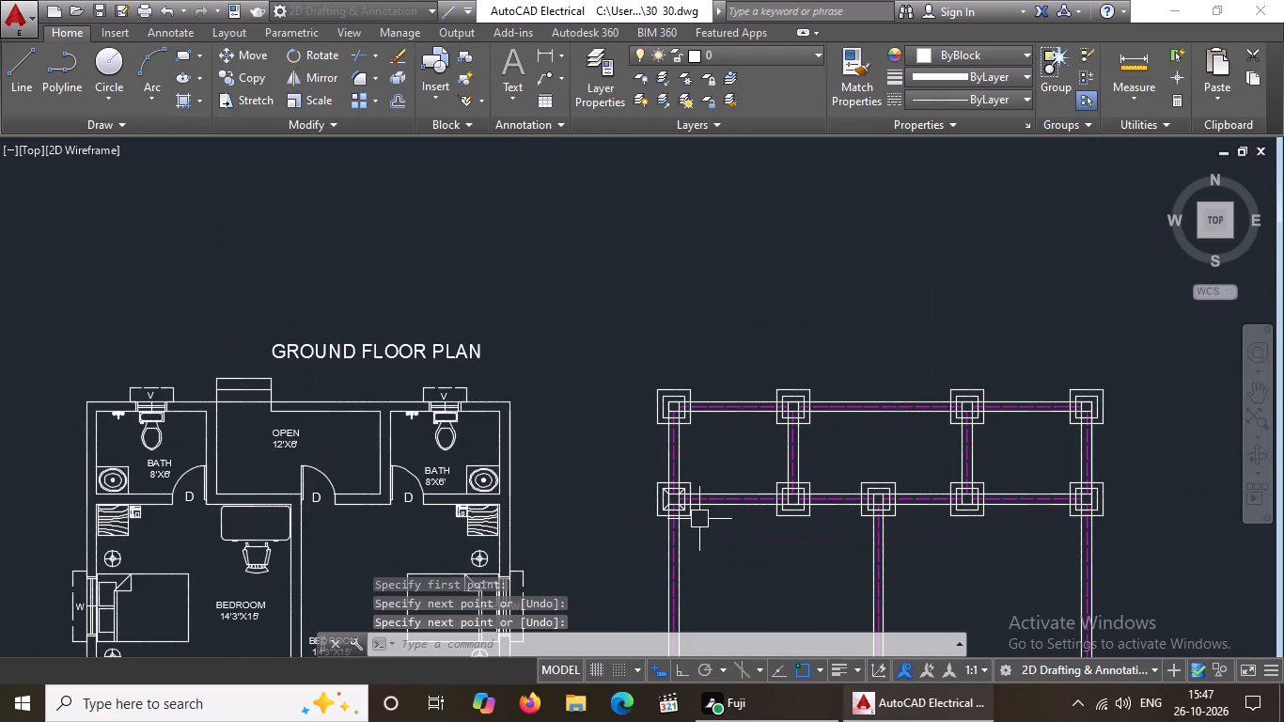
Draw diagonal lines from the inner square's two left corners to the column corners at the second footing of the second row.
key("l")
key("Return")
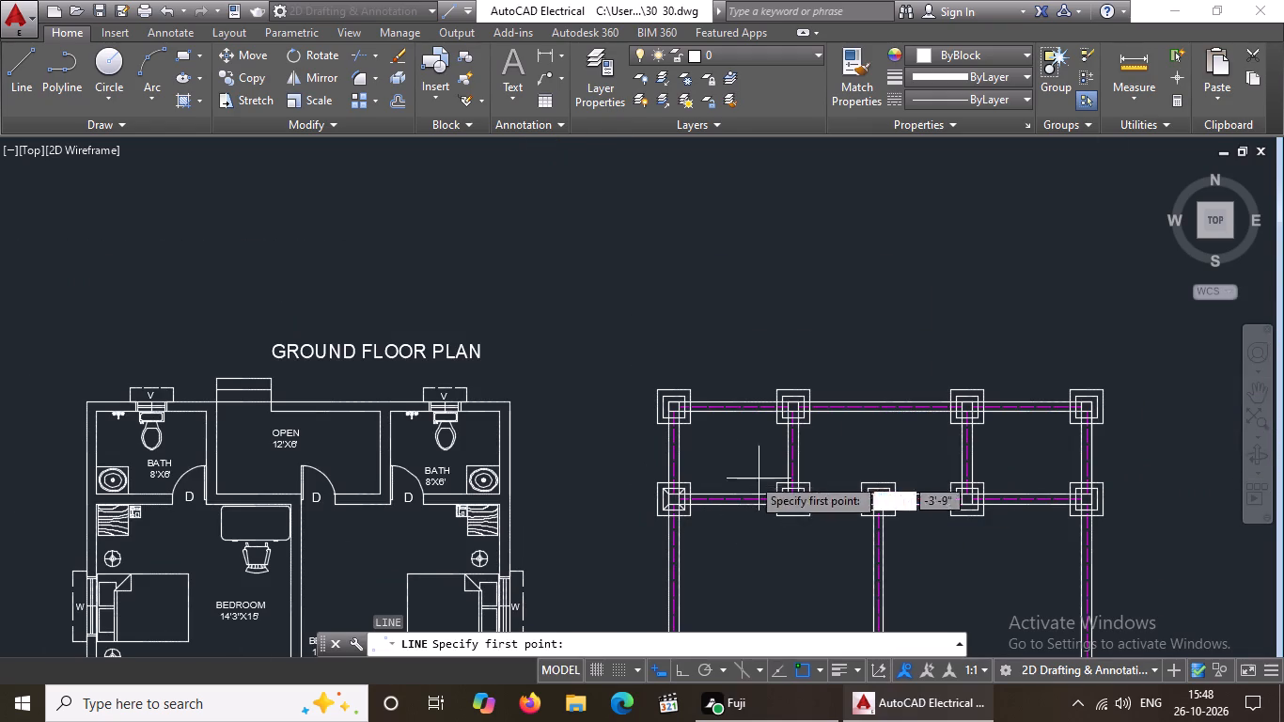
scroll(936, 515, "down", 2)
scroll(941, 559, "up", 3)
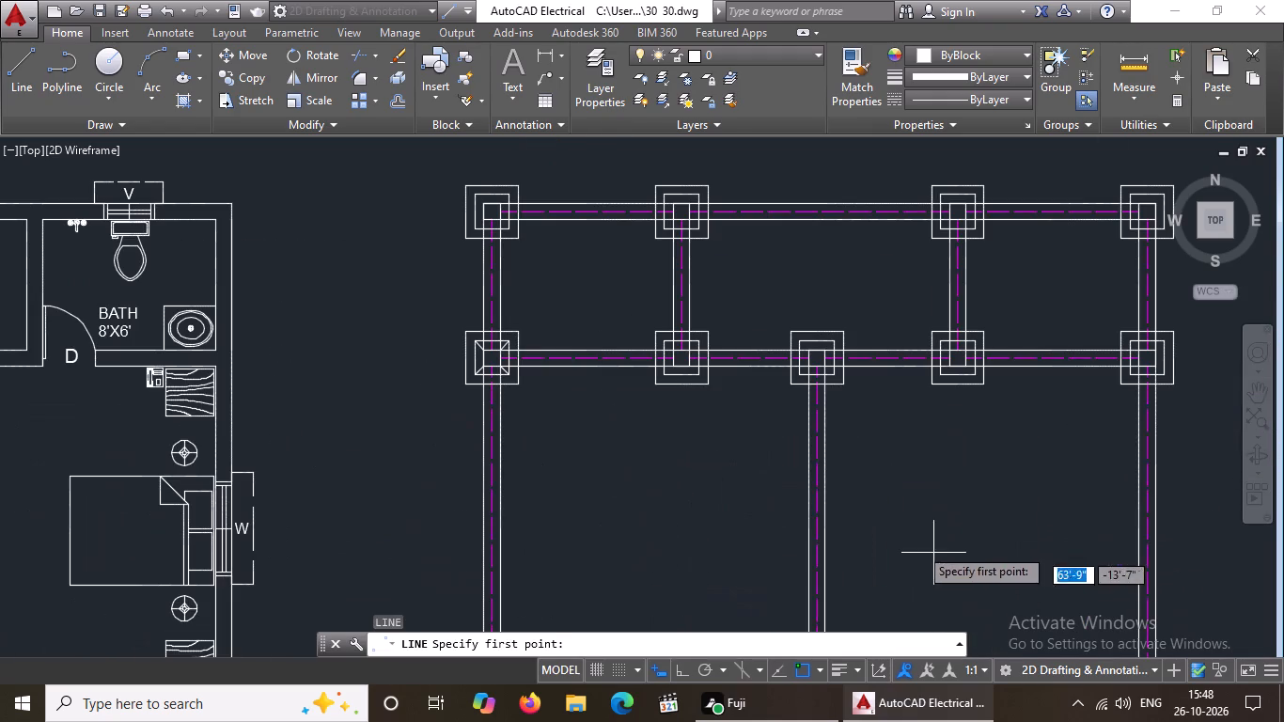
scroll(680, 361, "up", 3)
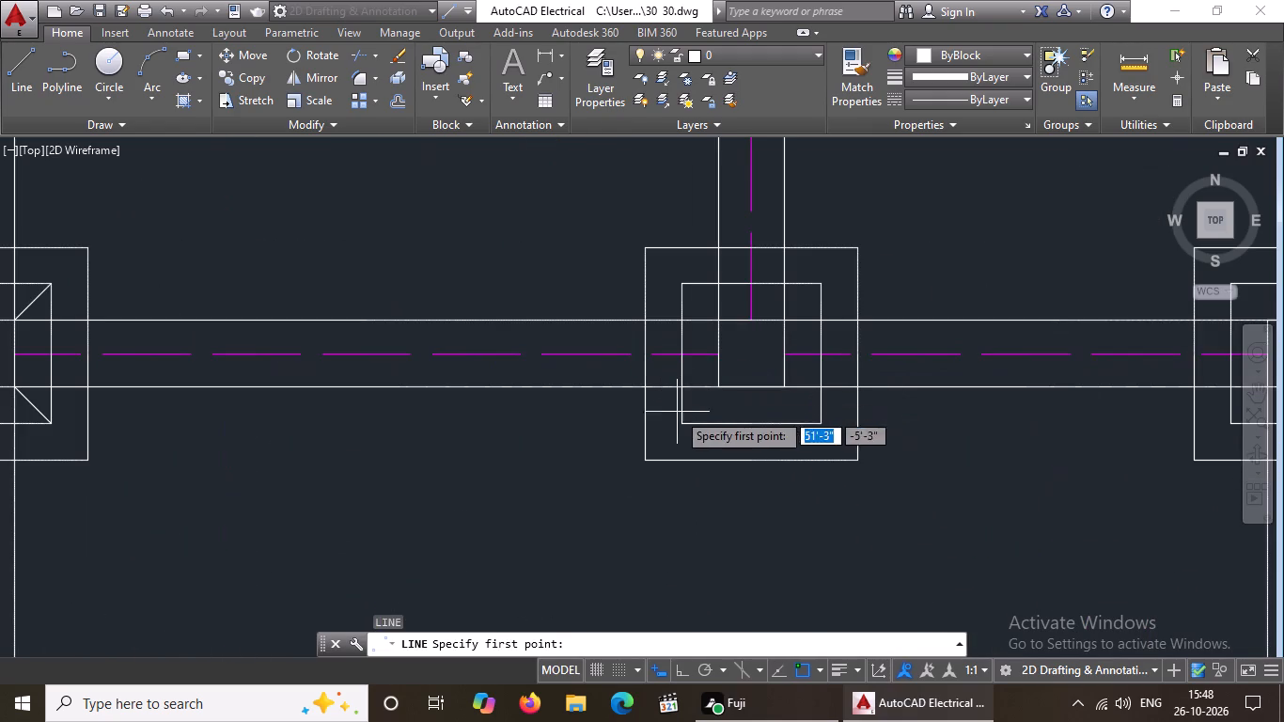
left_click_drag(682, 424, 696, 416)
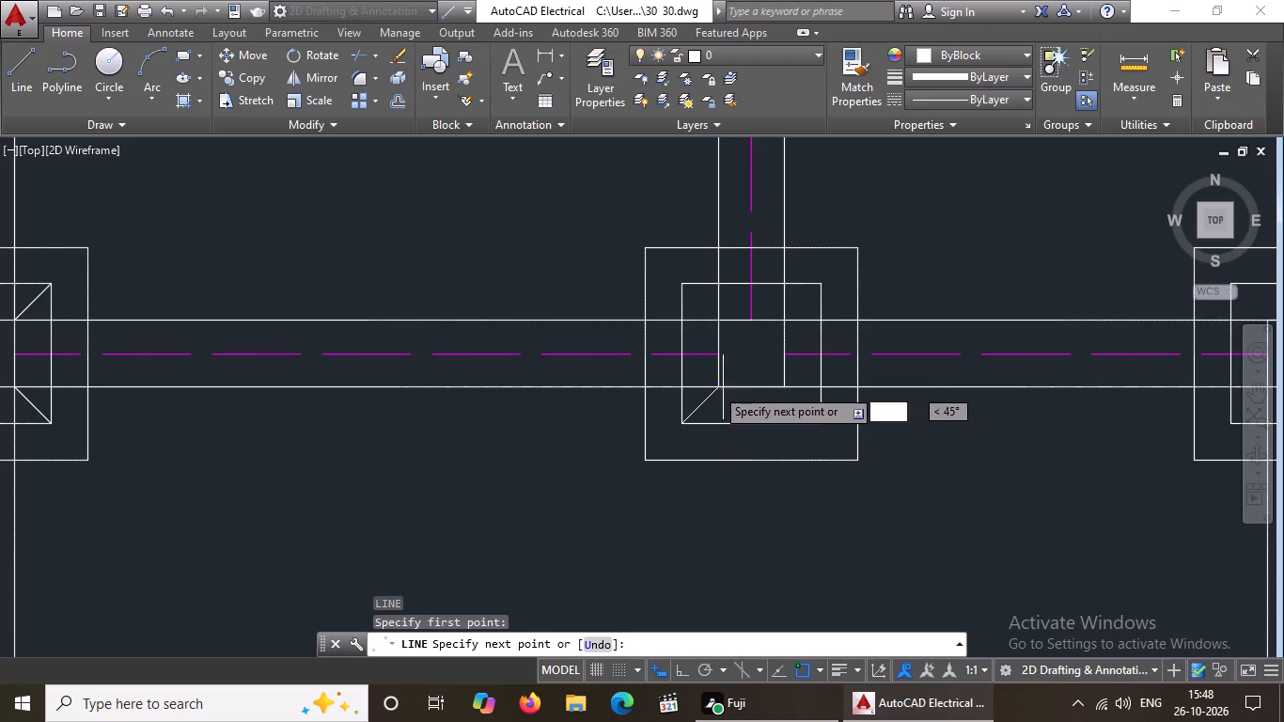
left_click_drag(723, 387, 741, 375)
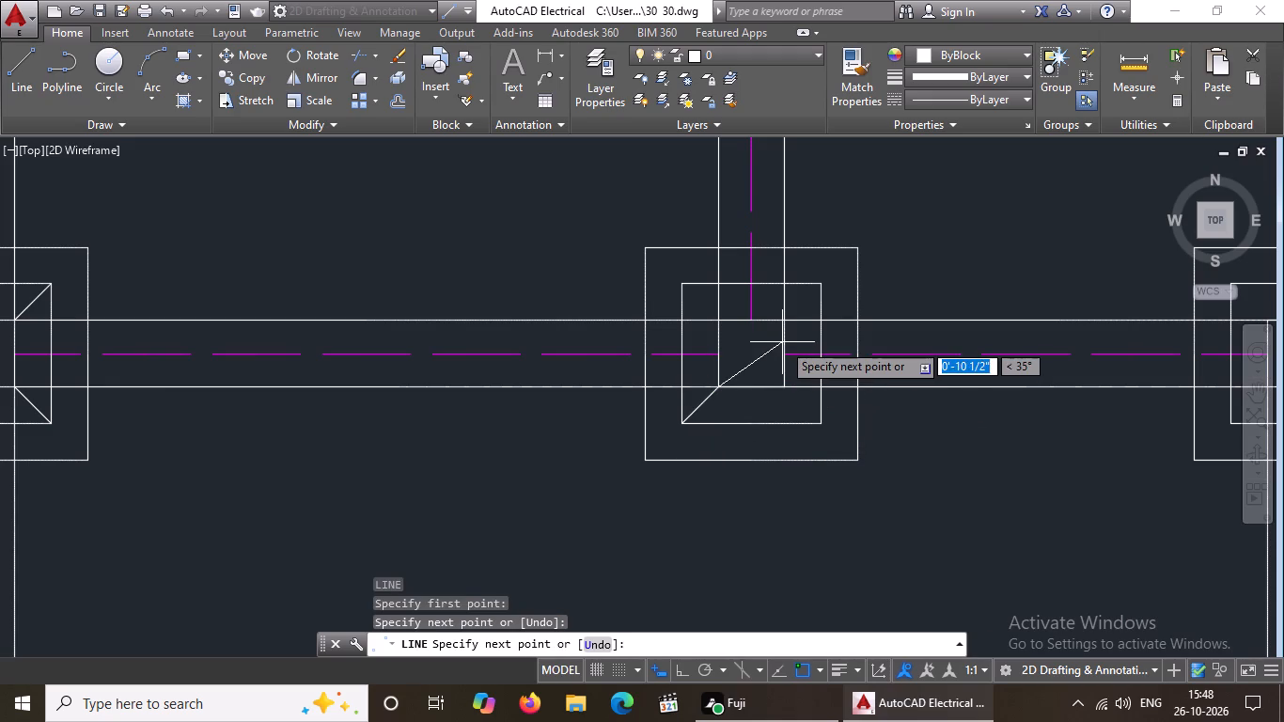
key("Return")
key("l")
key("Return")
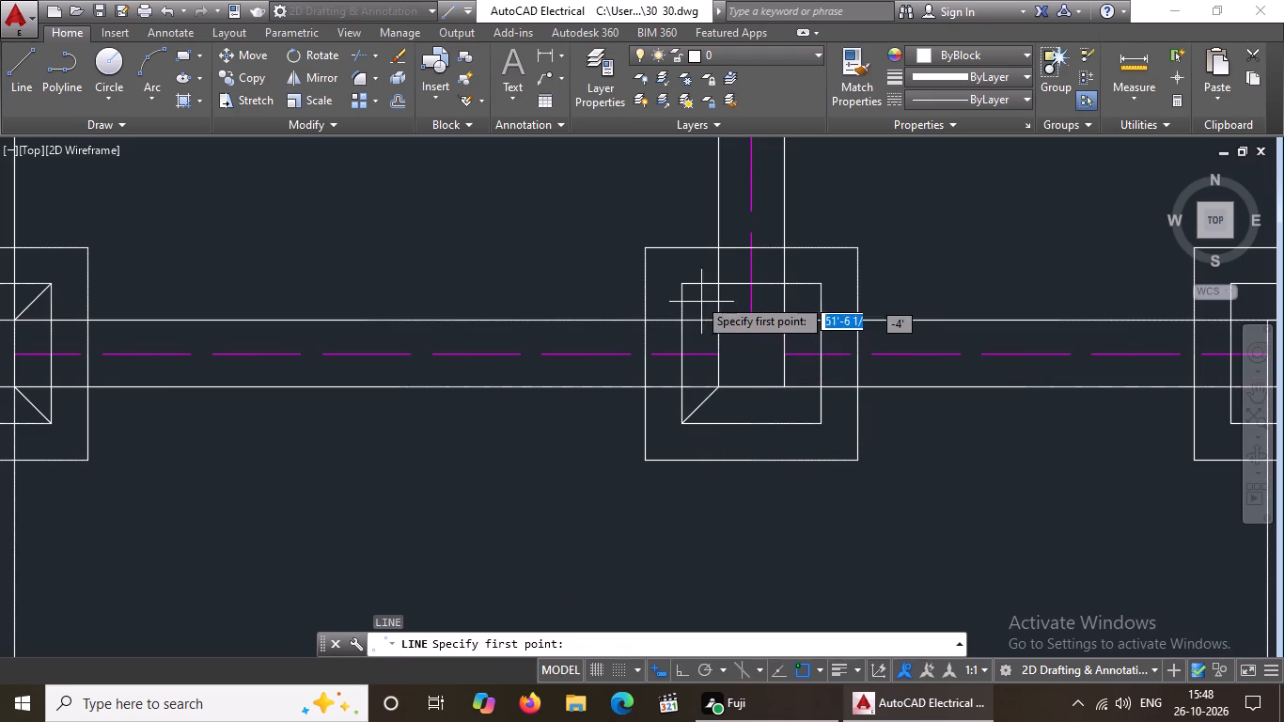
left_click(682, 285)
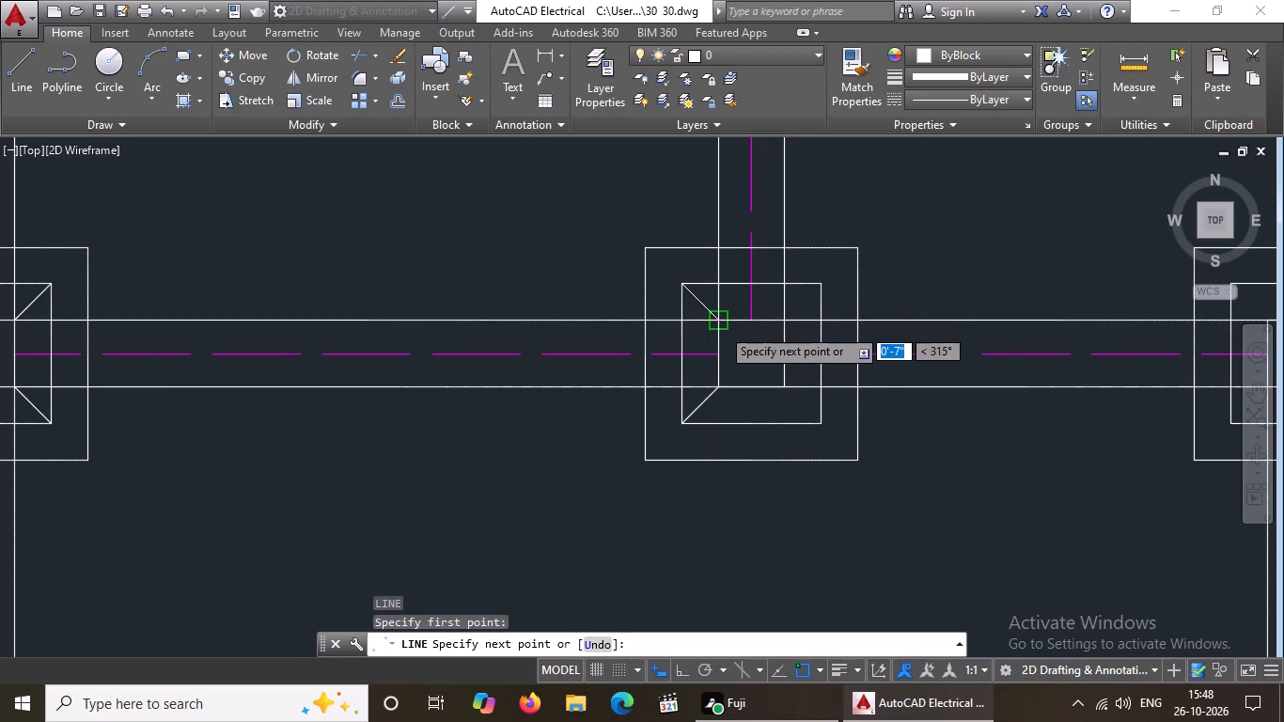
left_click_drag(720, 324, 732, 369)
key("Return")
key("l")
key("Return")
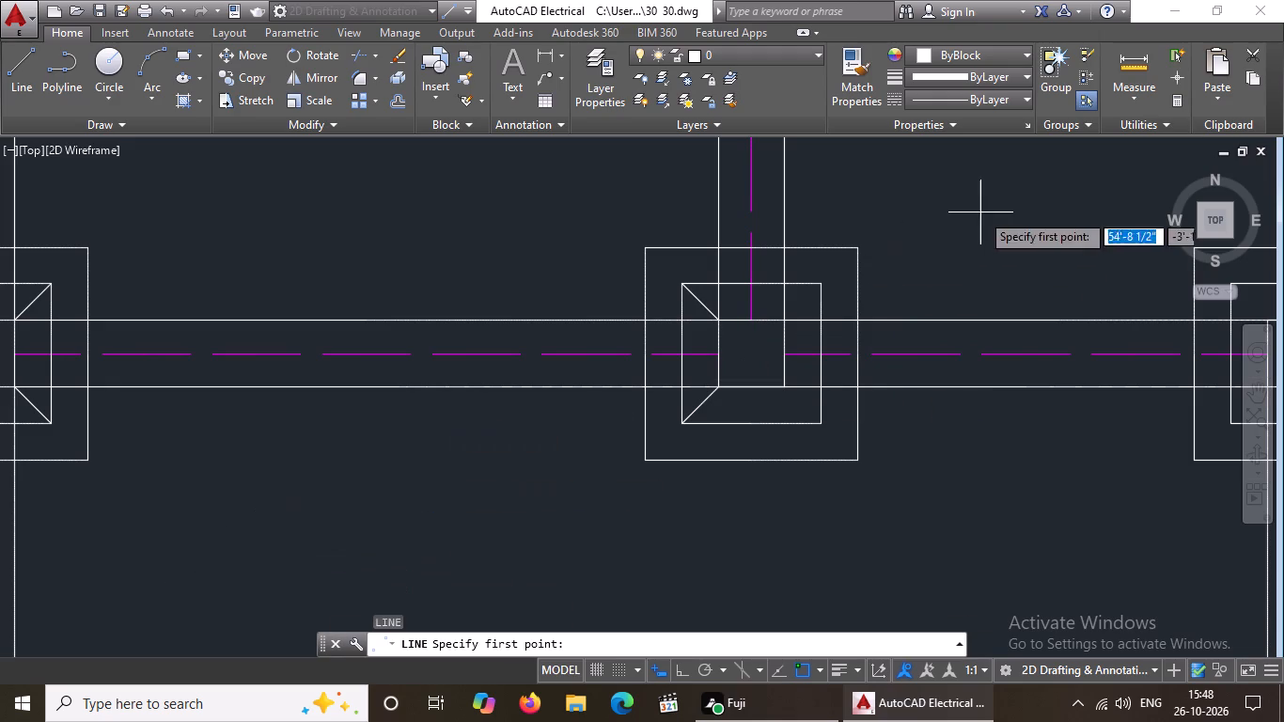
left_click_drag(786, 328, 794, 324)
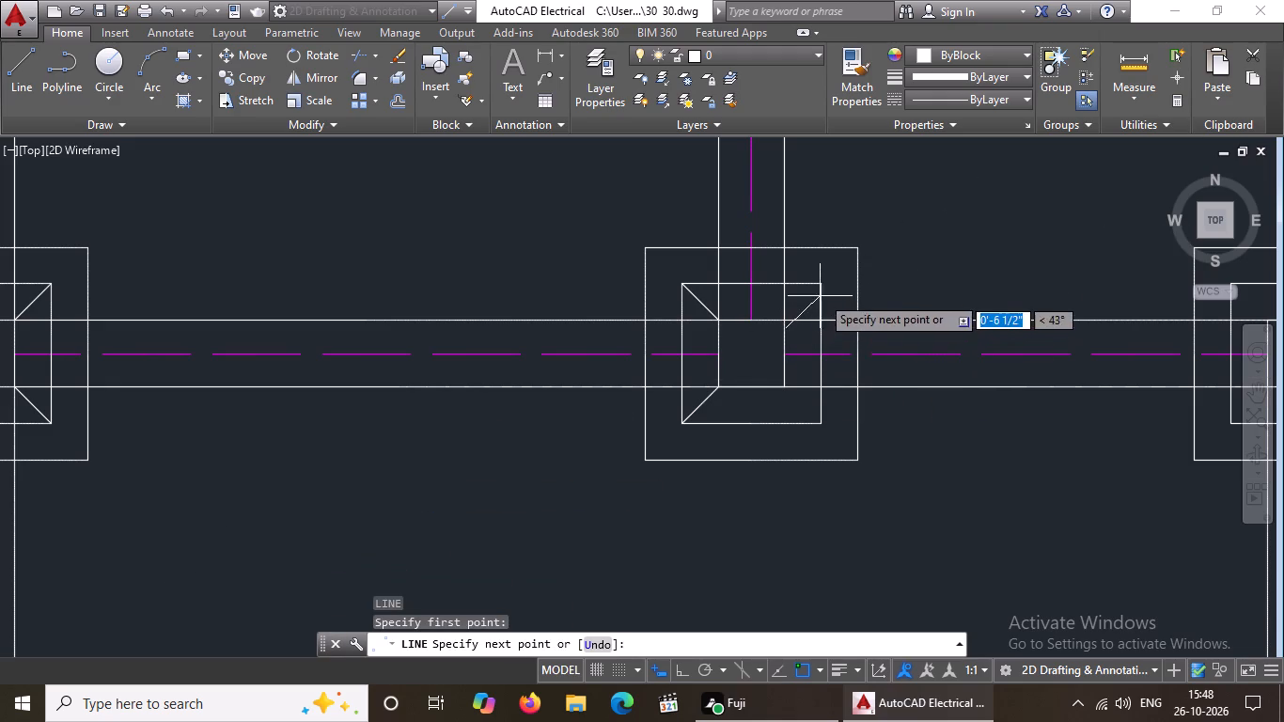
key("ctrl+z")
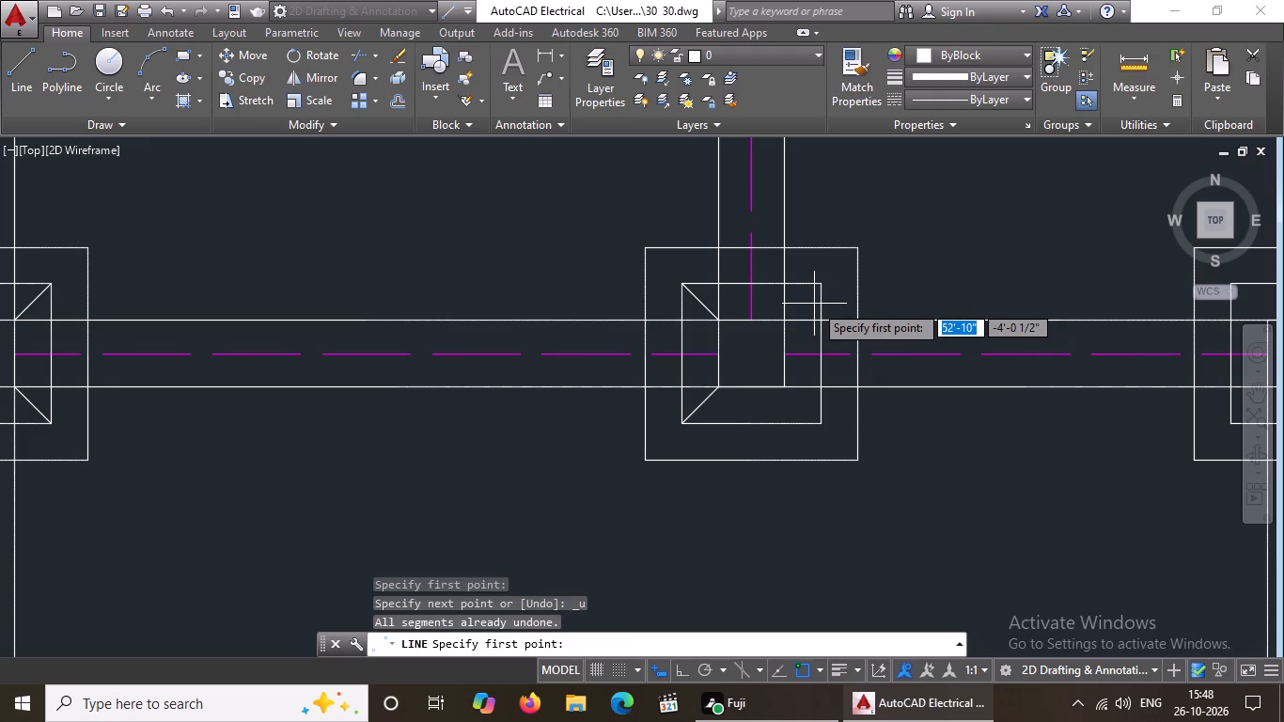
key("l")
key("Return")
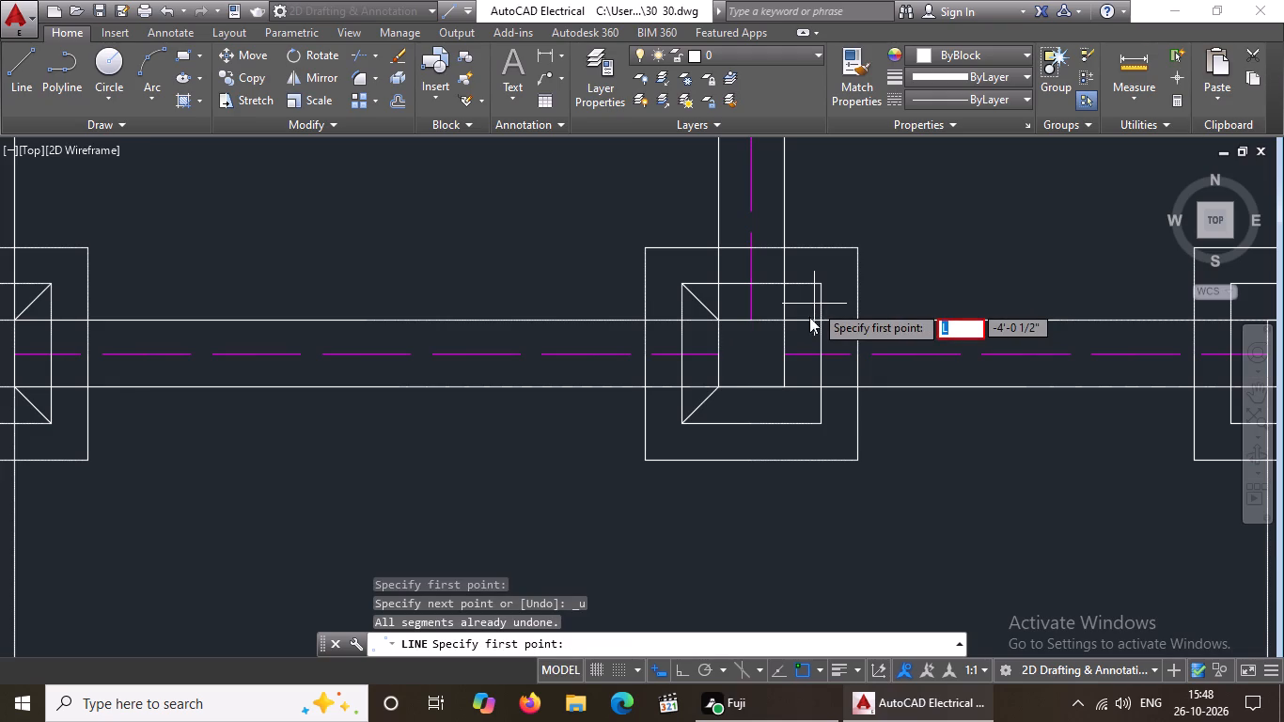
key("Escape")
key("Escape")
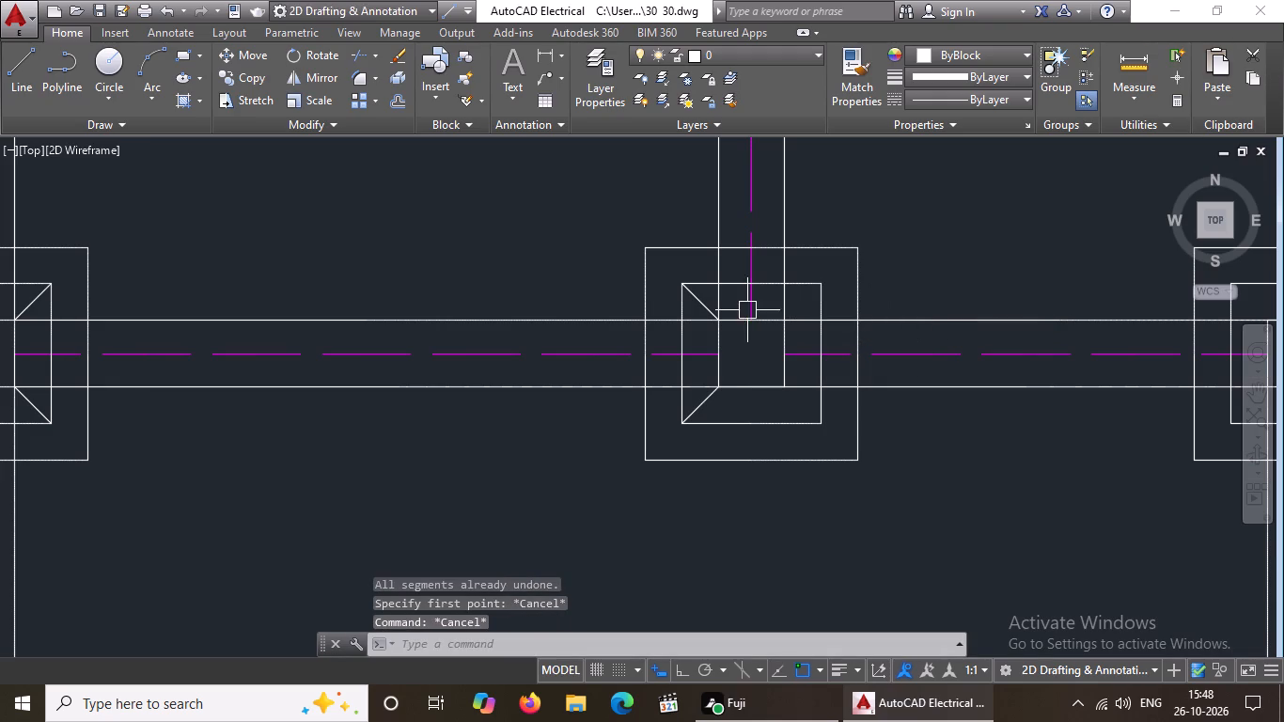
Draw diagonal lines from the column's two right corners to the inner square's corners at the second footing of the second row.
key("l")
key("Return")
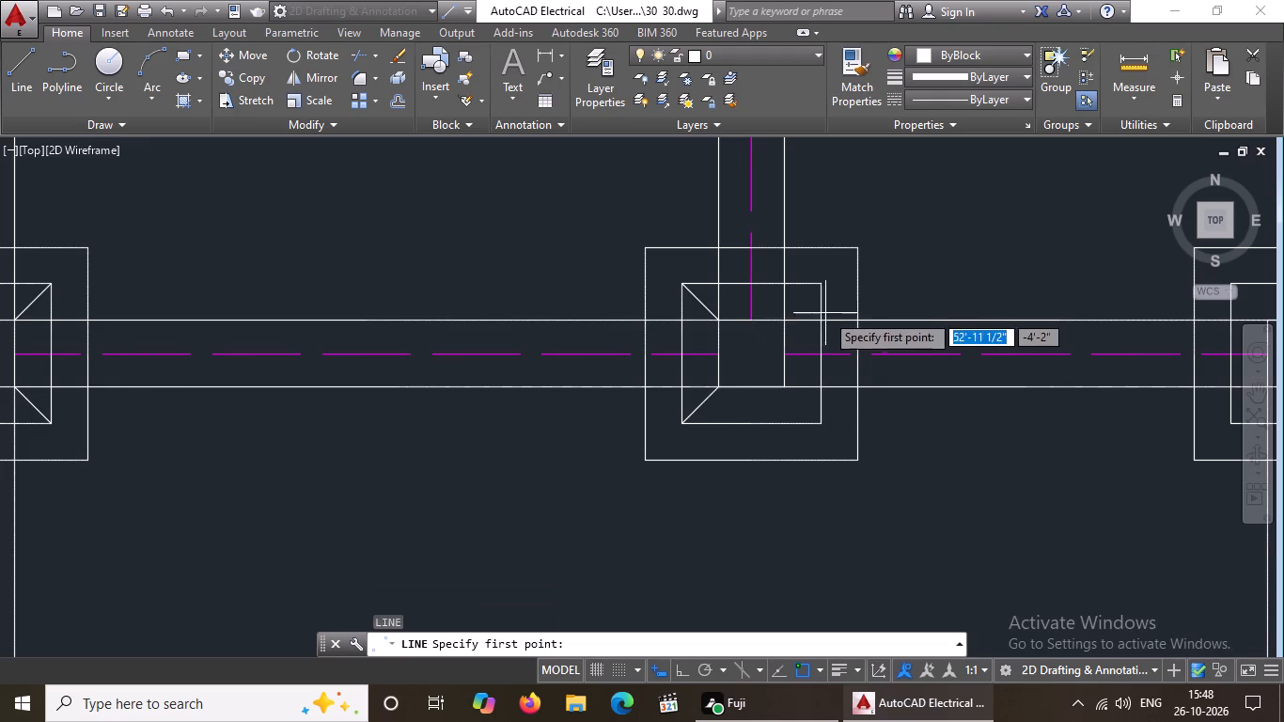
left_click(783, 322)
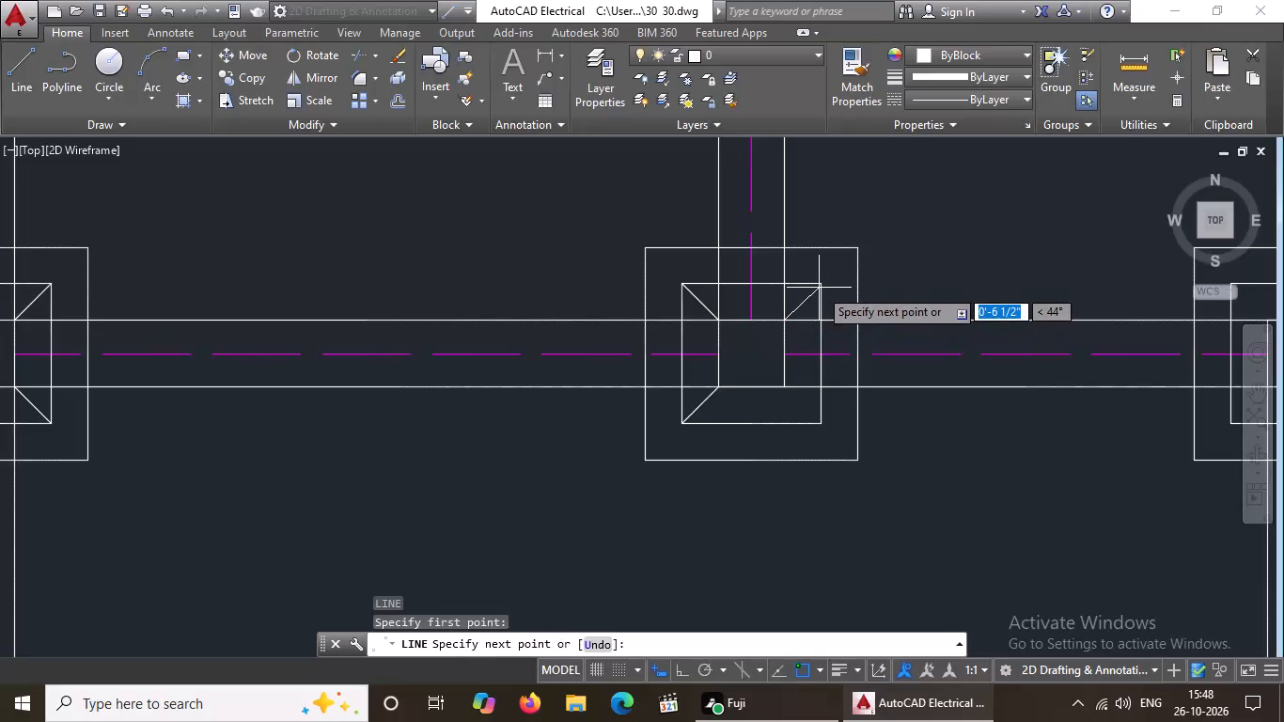
left_click(820, 284)
key("Return")
key("l")
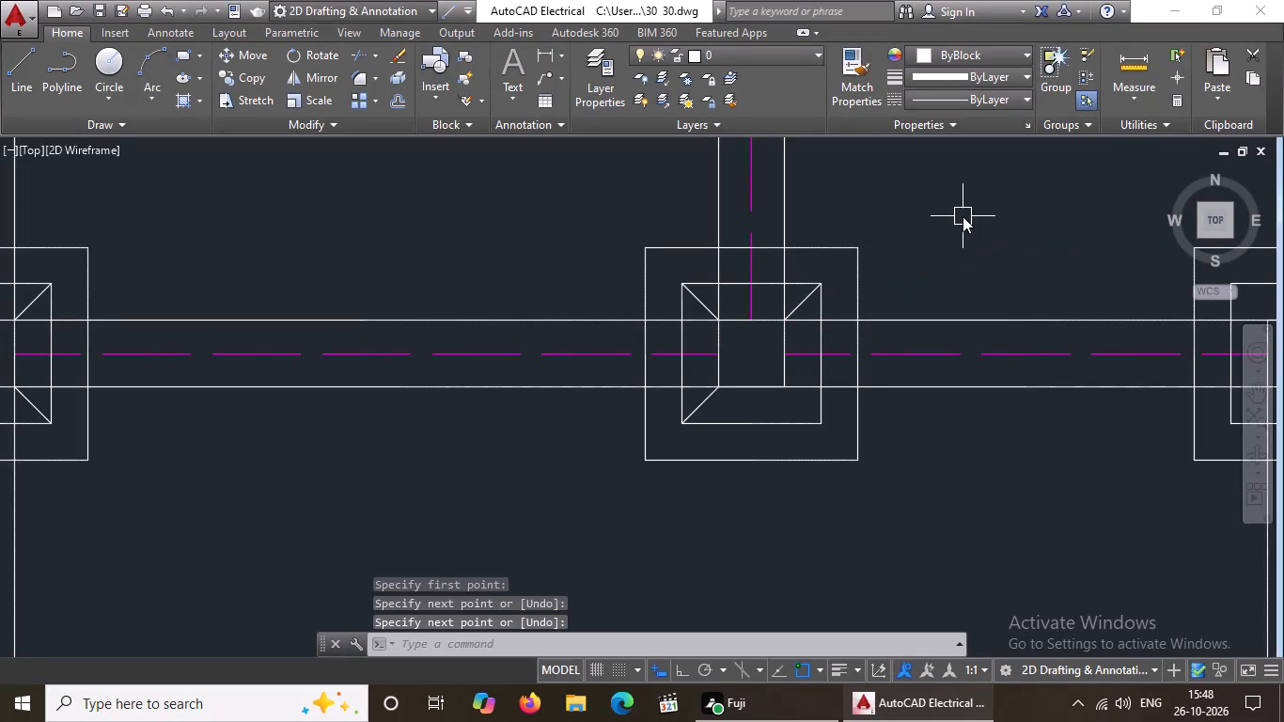
key("Return")
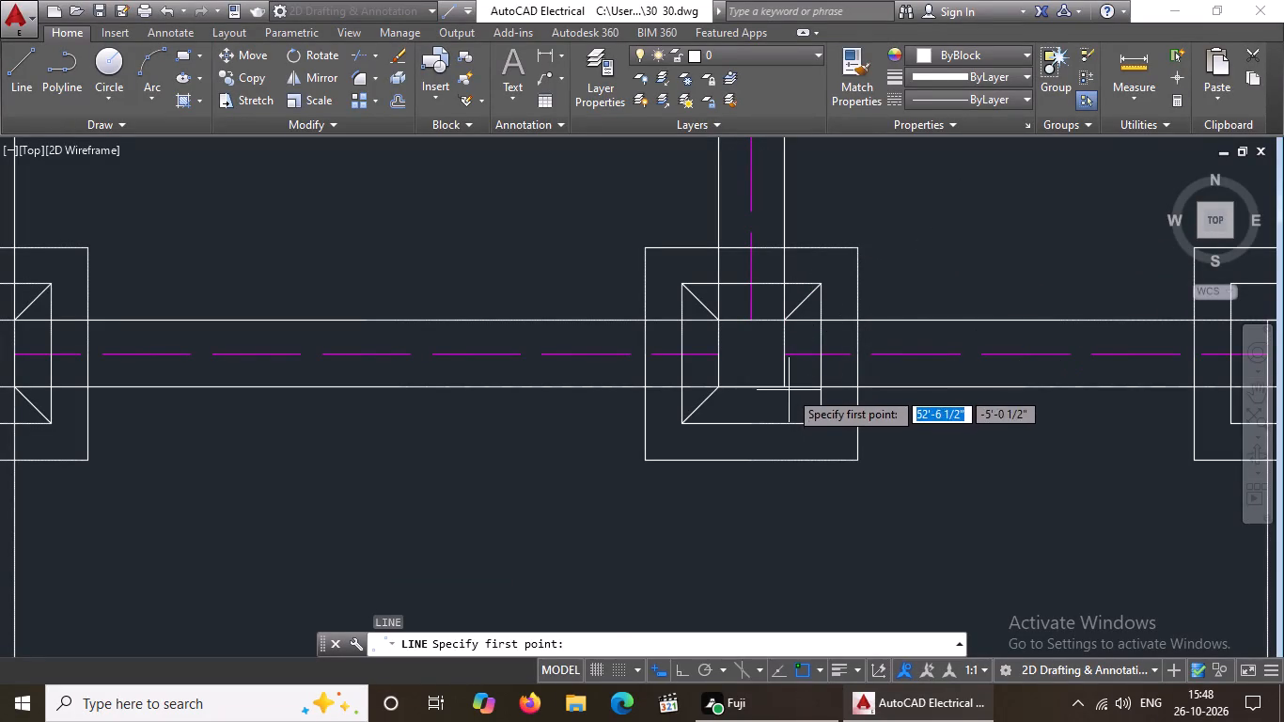
left_click(783, 385)
left_click(821, 424)
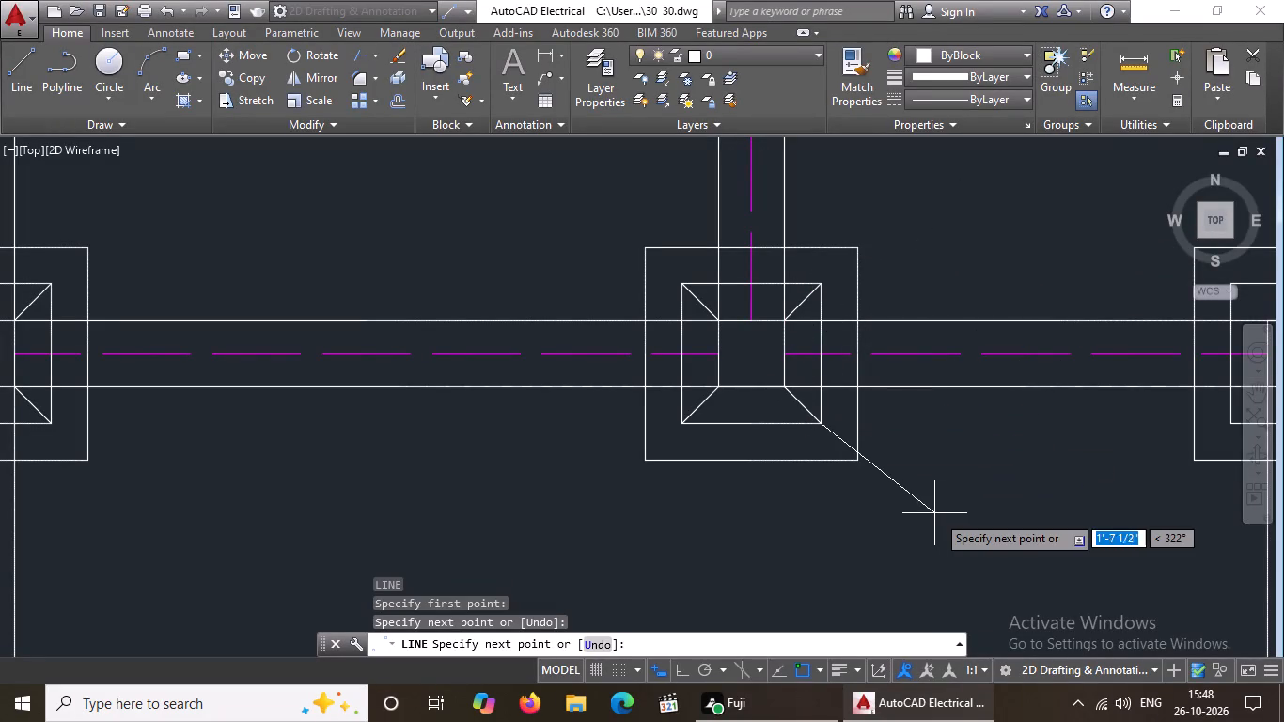
key("Return")
Draw diagonal lines from the inner square's two left corners to the column corners at the third footing of the second row.
scroll(697, 416, "down", 4)
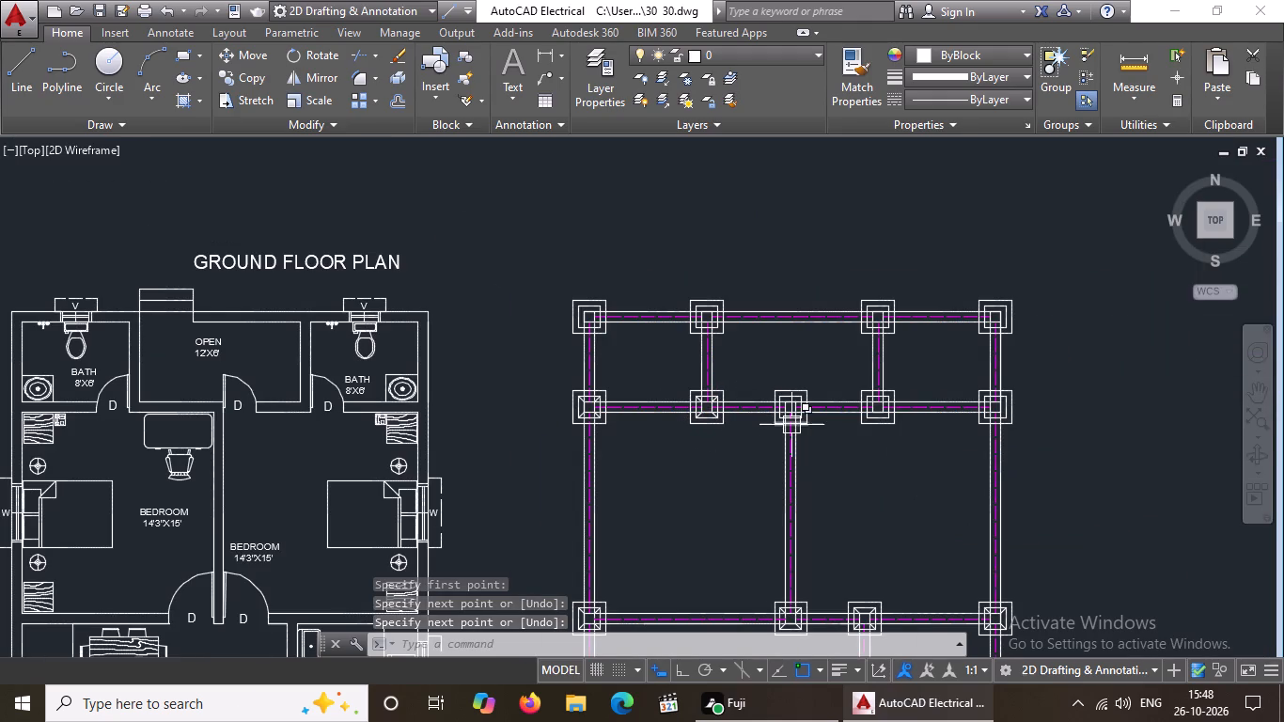
scroll(784, 417, "up", 6)
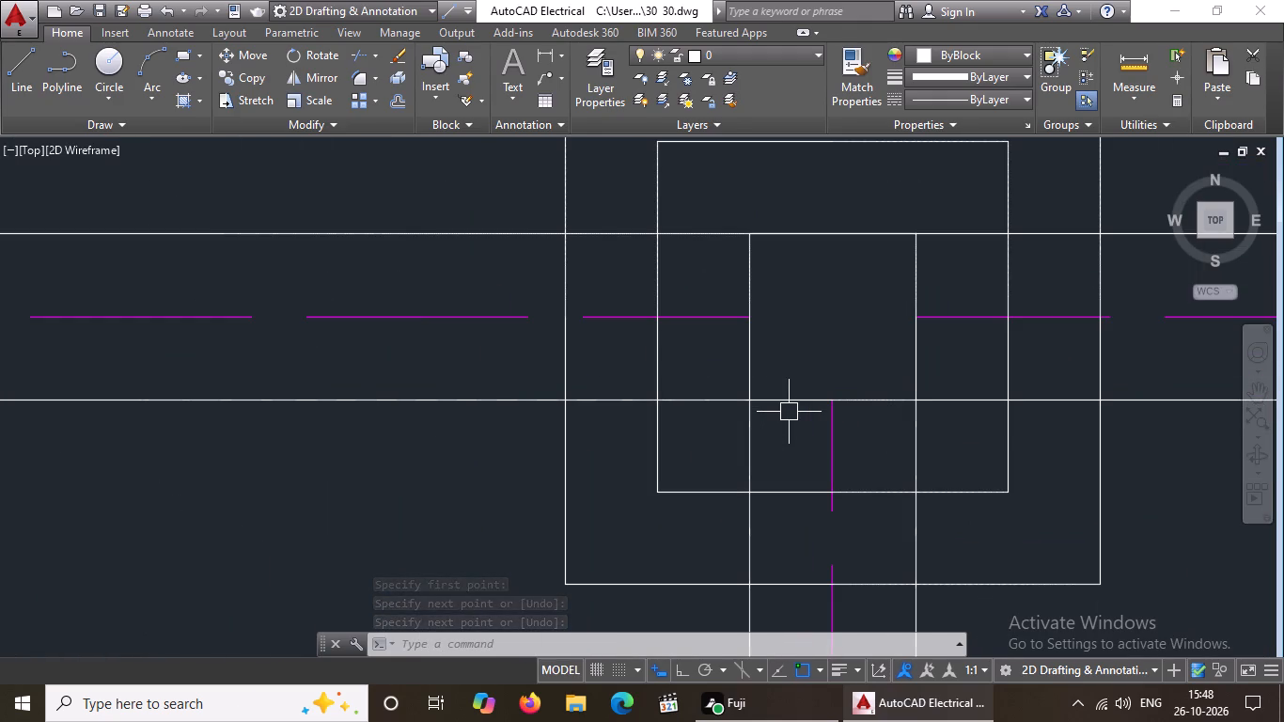
key("l")
key("Return")
scroll(773, 418, "down", 3)
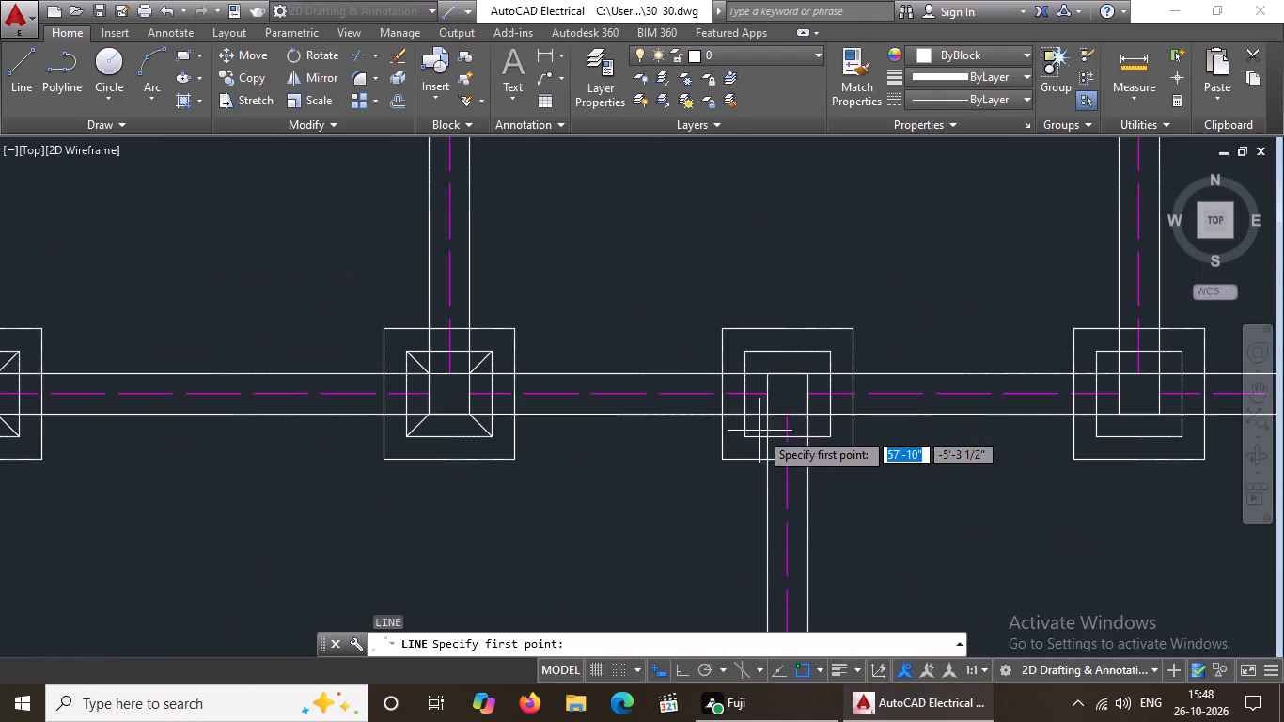
scroll(725, 426, "up", 3)
left_click_drag(803, 470, 828, 457)
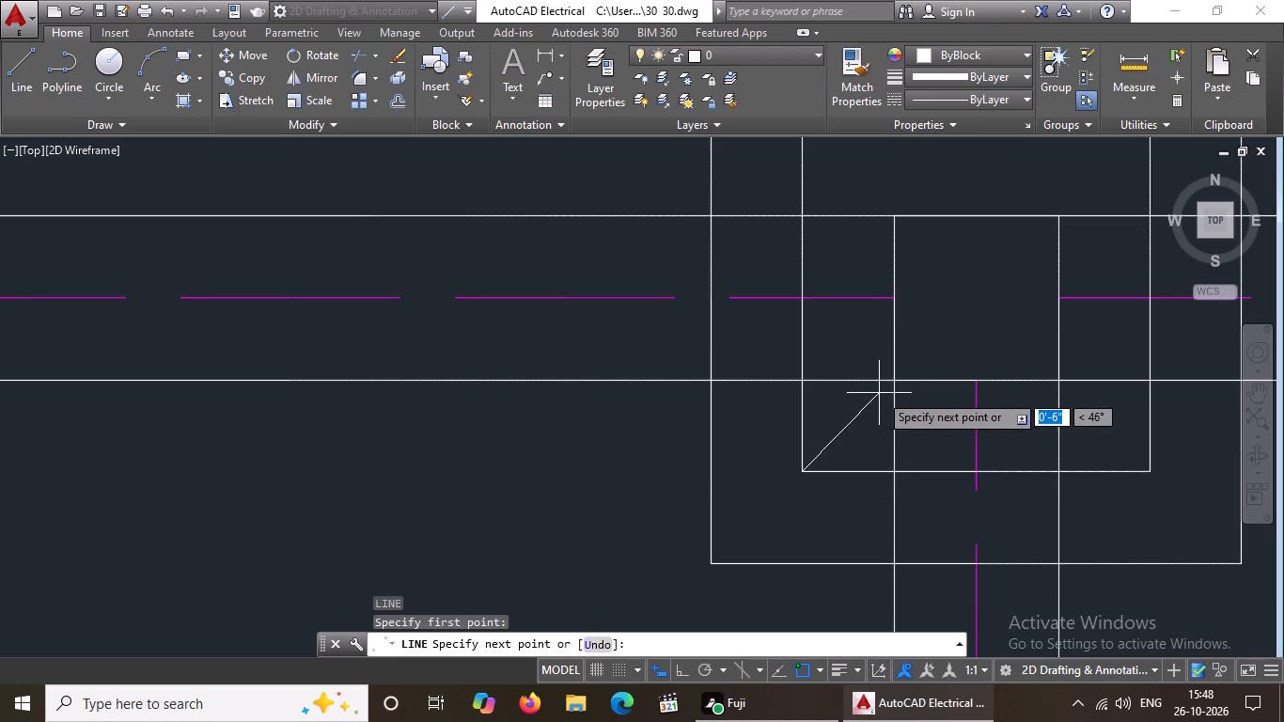
left_click_drag(898, 384, 909, 373)
key("Return")
key("l")
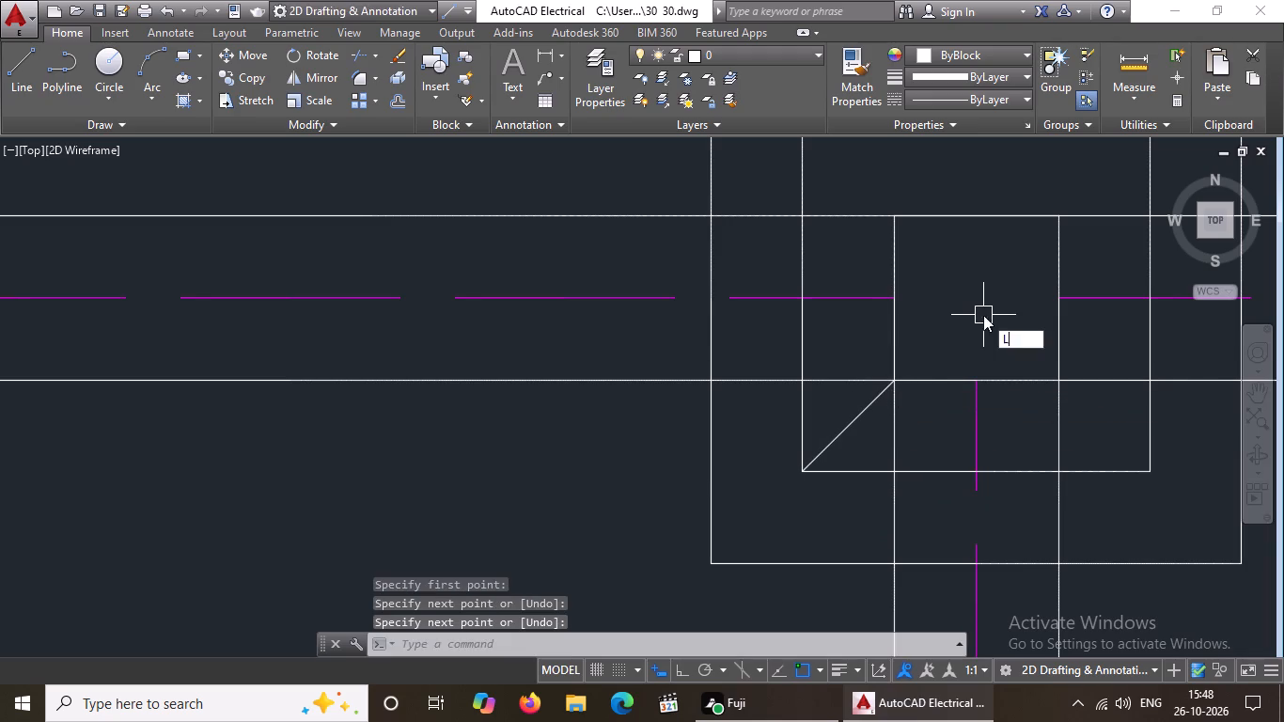
key("Return")
scroll(983, 315, "down", 3)
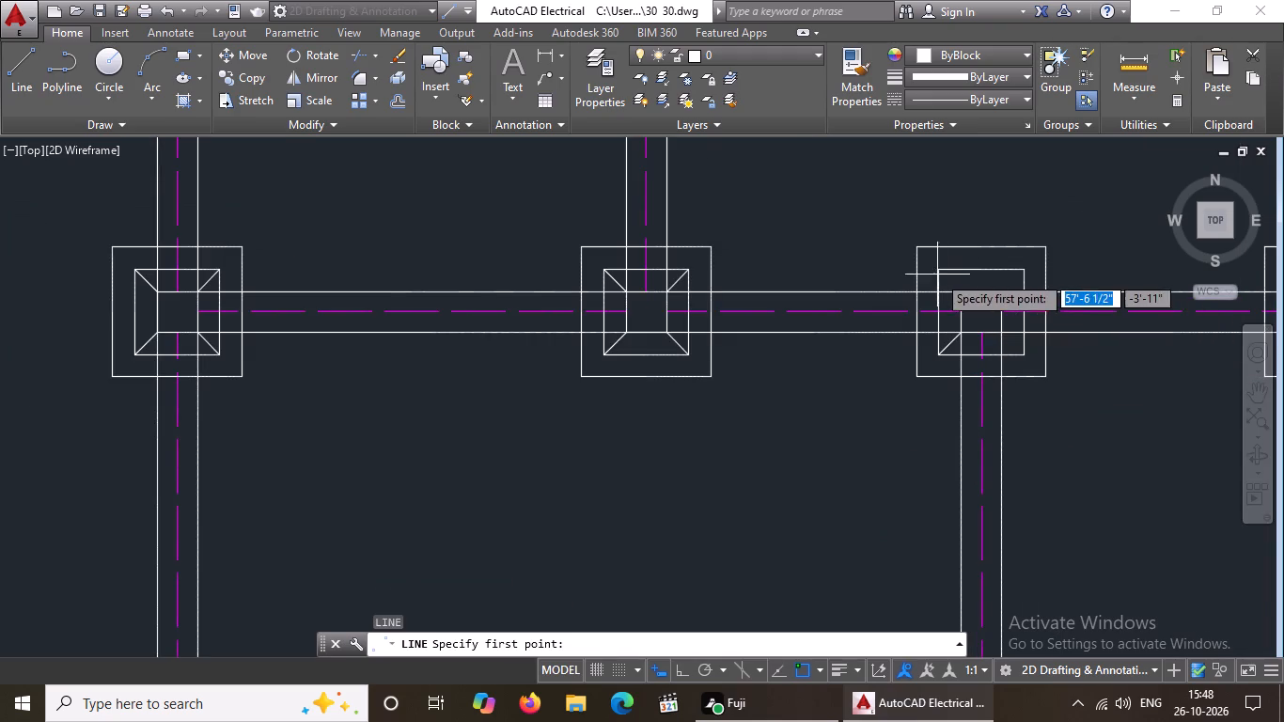
scroll(937, 275, "up", 3)
left_click(935, 254)
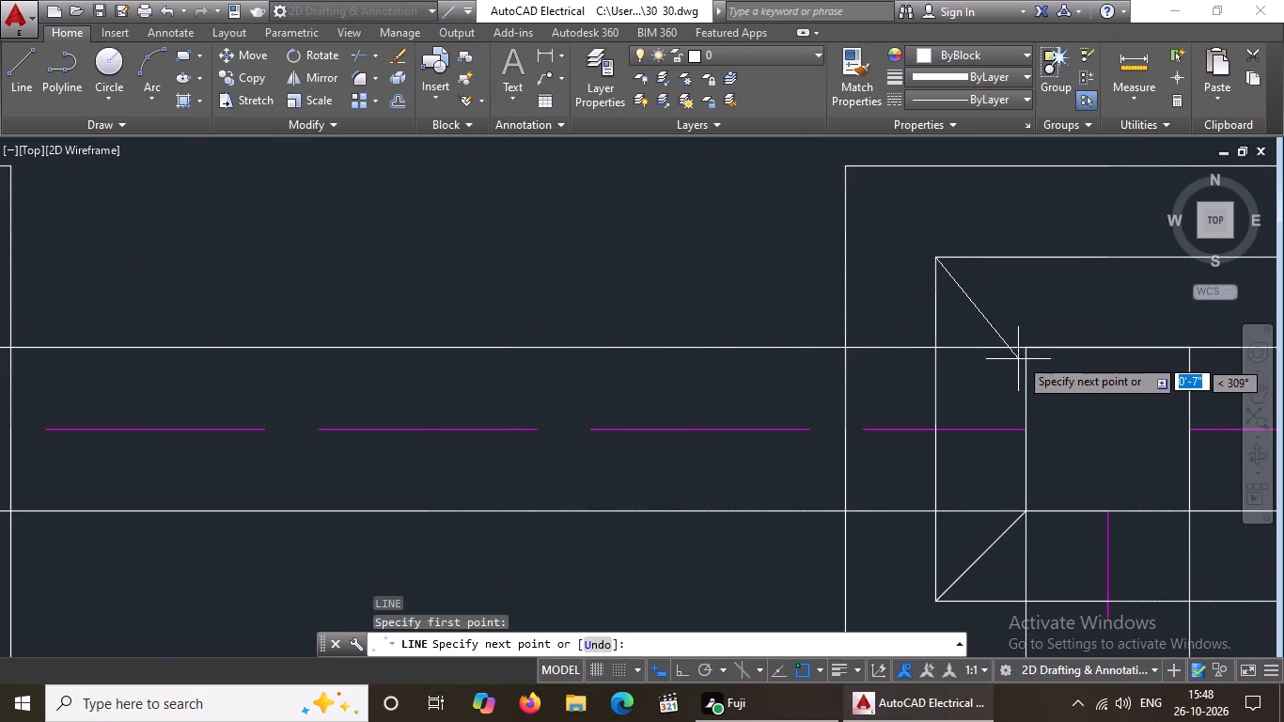
left_click(1028, 347)
scroll(1036, 364, "down", 2)
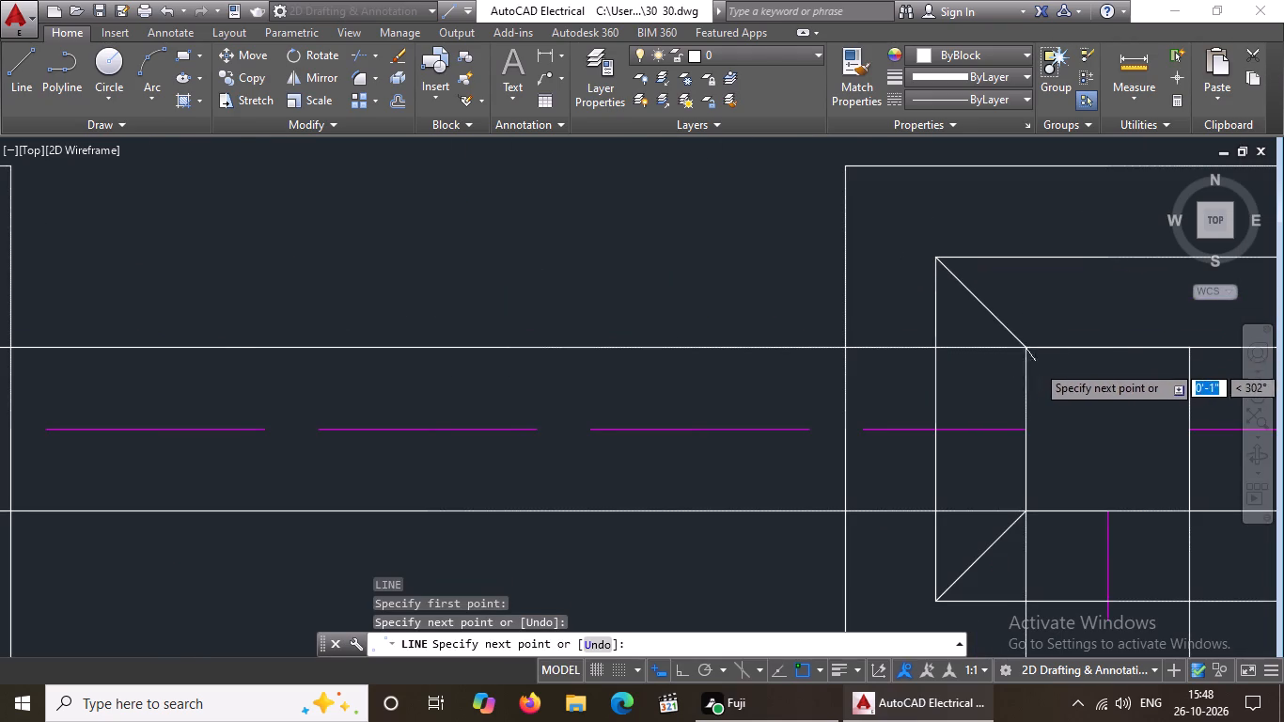
scroll(1039, 371, "down", 2)
key("Return")
Draw diagonal lines from the column's two right corners to the inner square's corners at the third footing of the second row.
key("l")
key("Return")
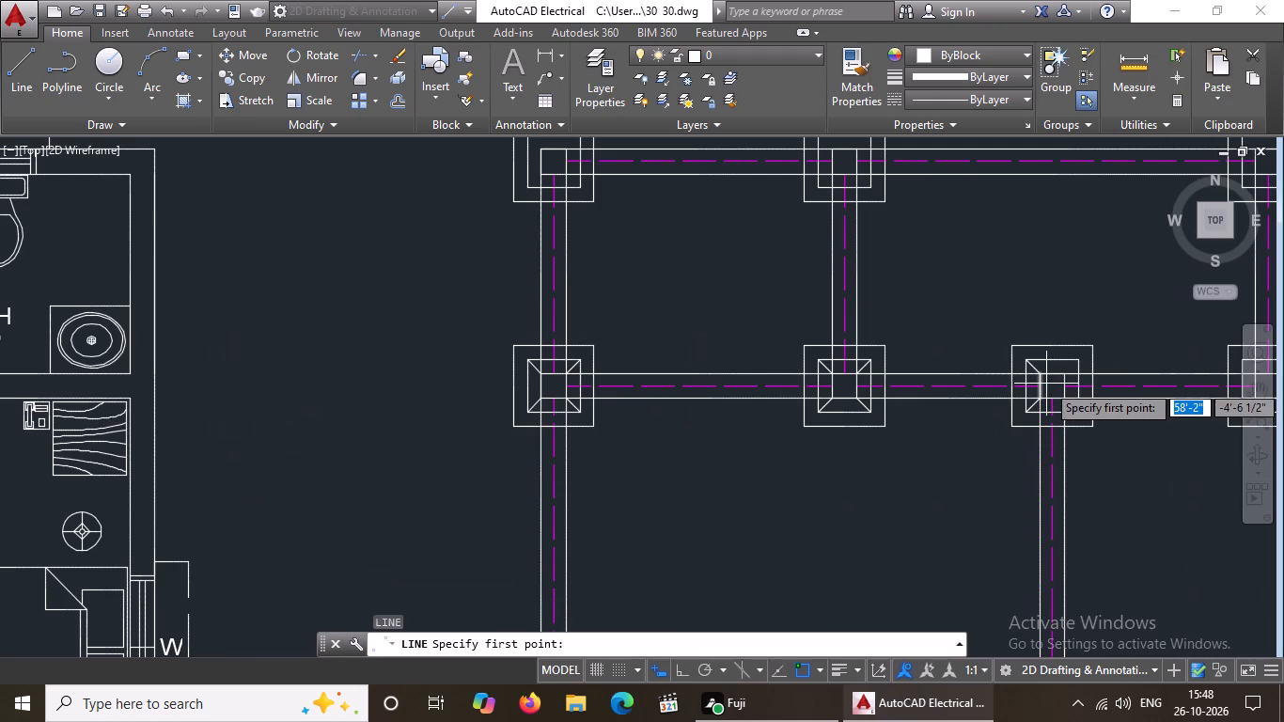
scroll(1070, 384, "up", 2)
left_click(1057, 357)
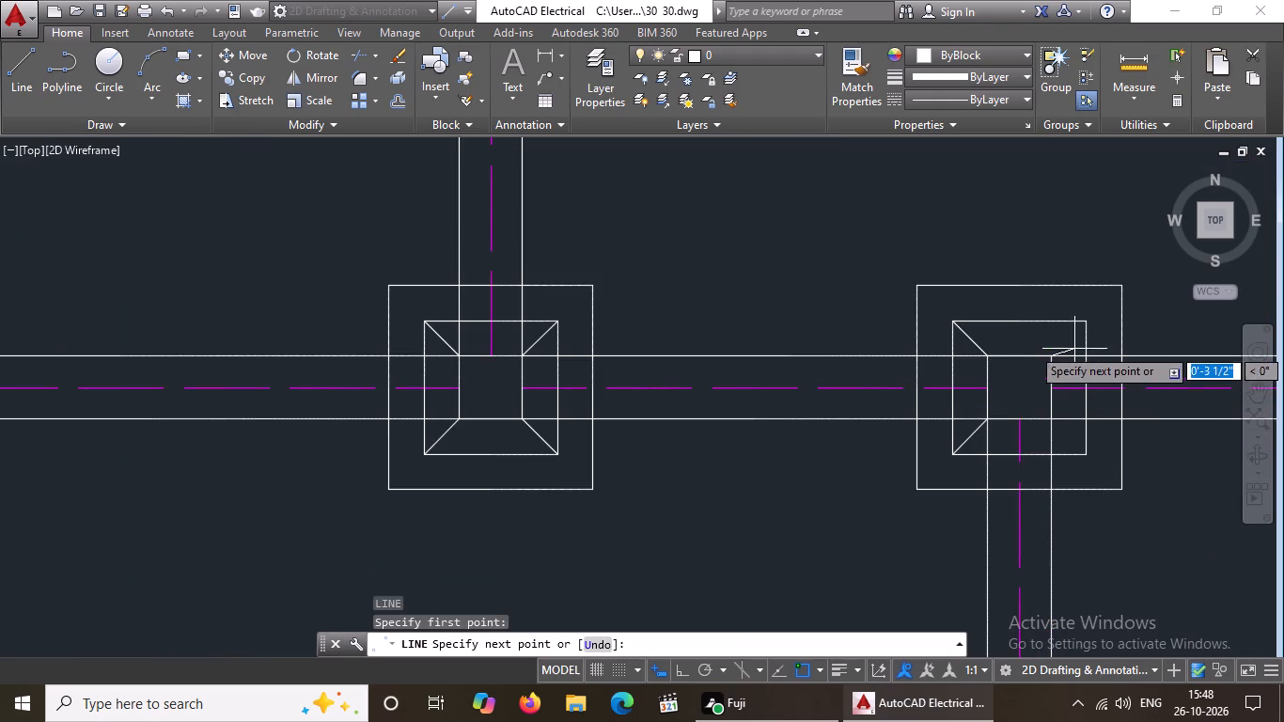
left_click(1085, 324)
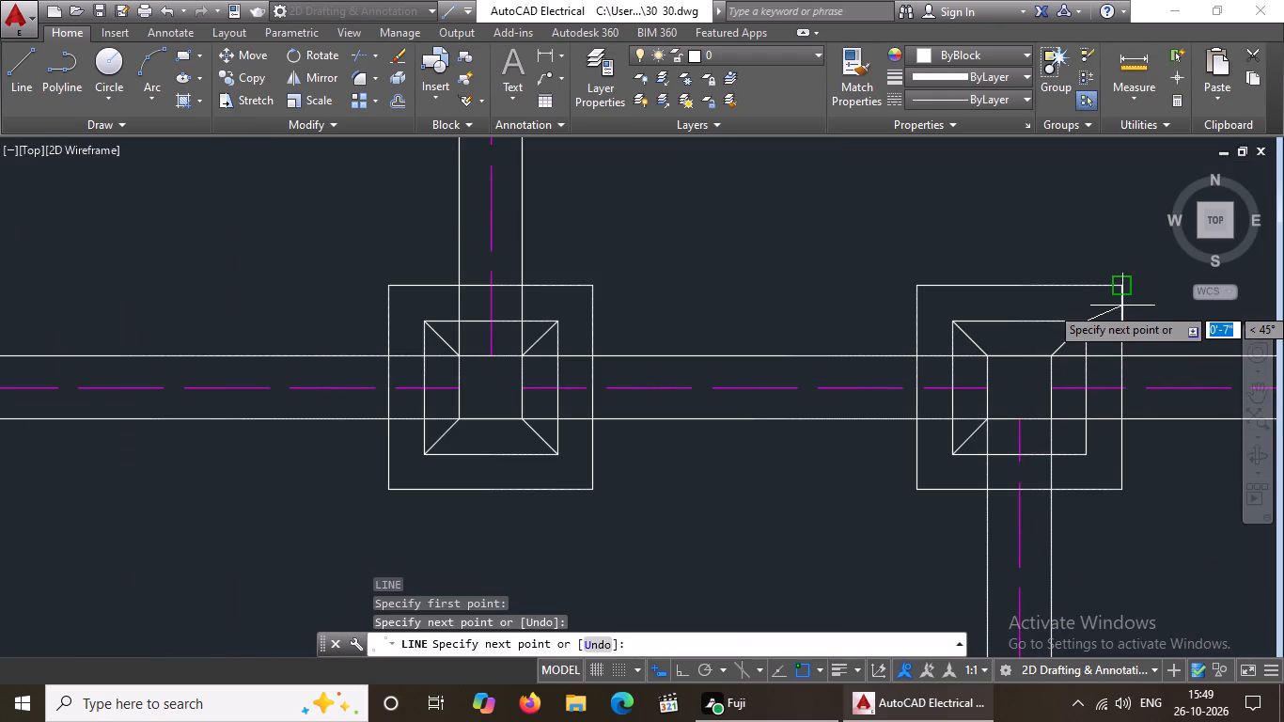
key("Return")
key("l")
key("Return")
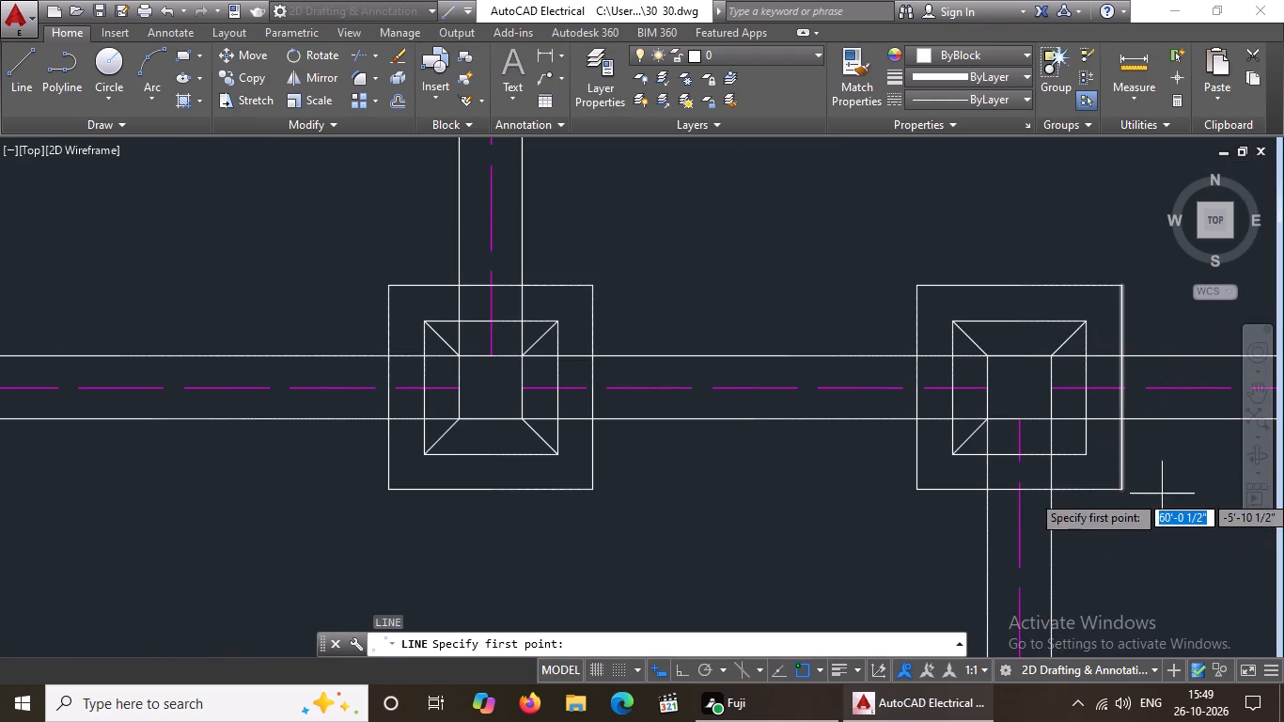
scroll(1121, 439, "up", 2)
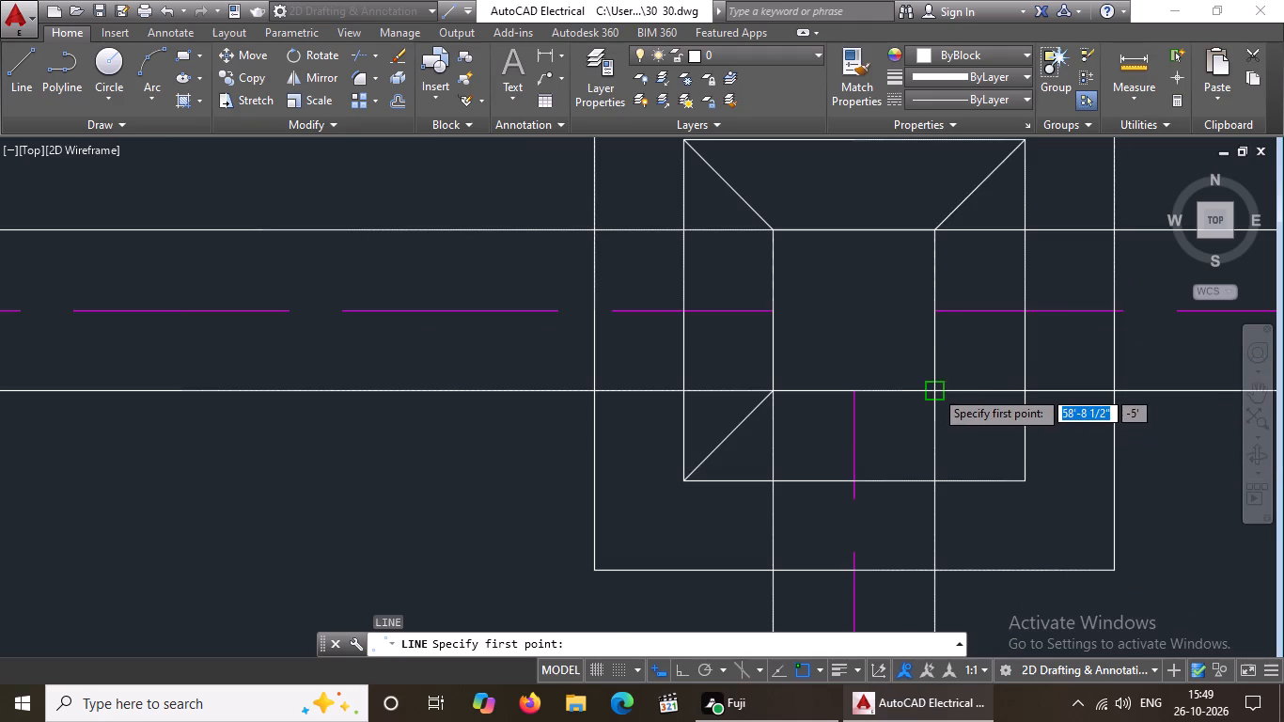
left_click(934, 389)
left_click(1026, 473)
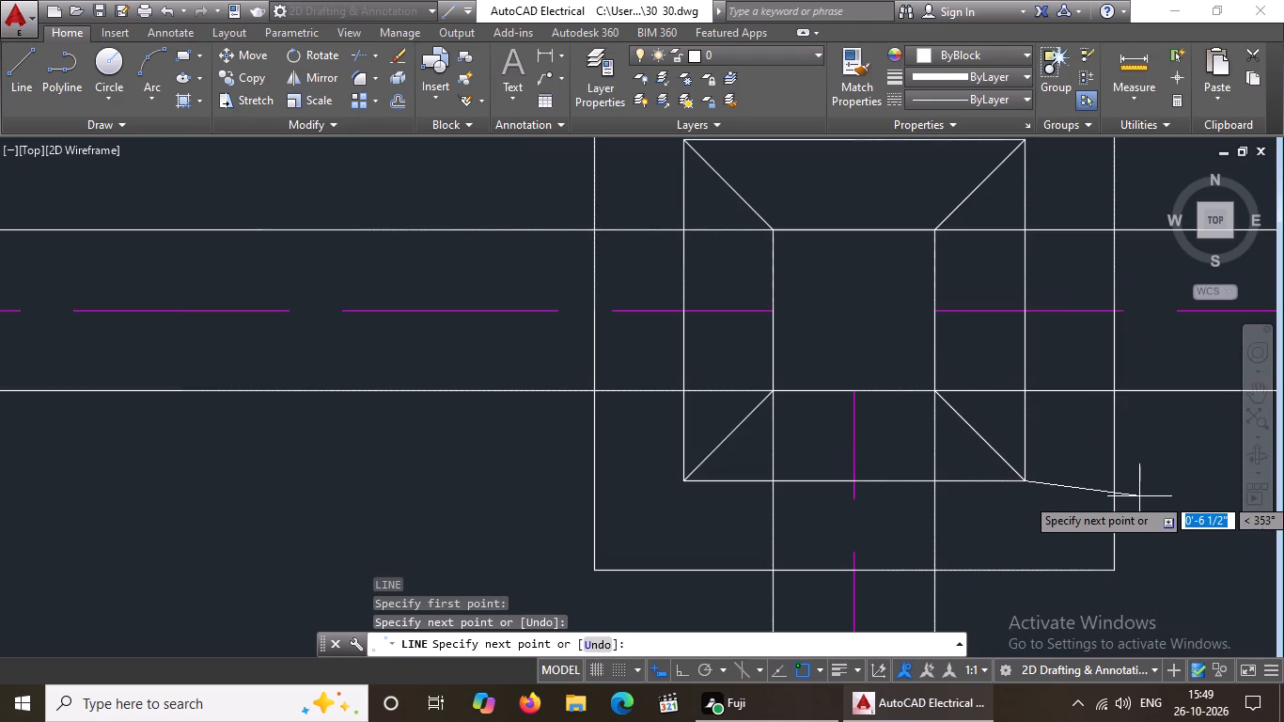
key("Return")
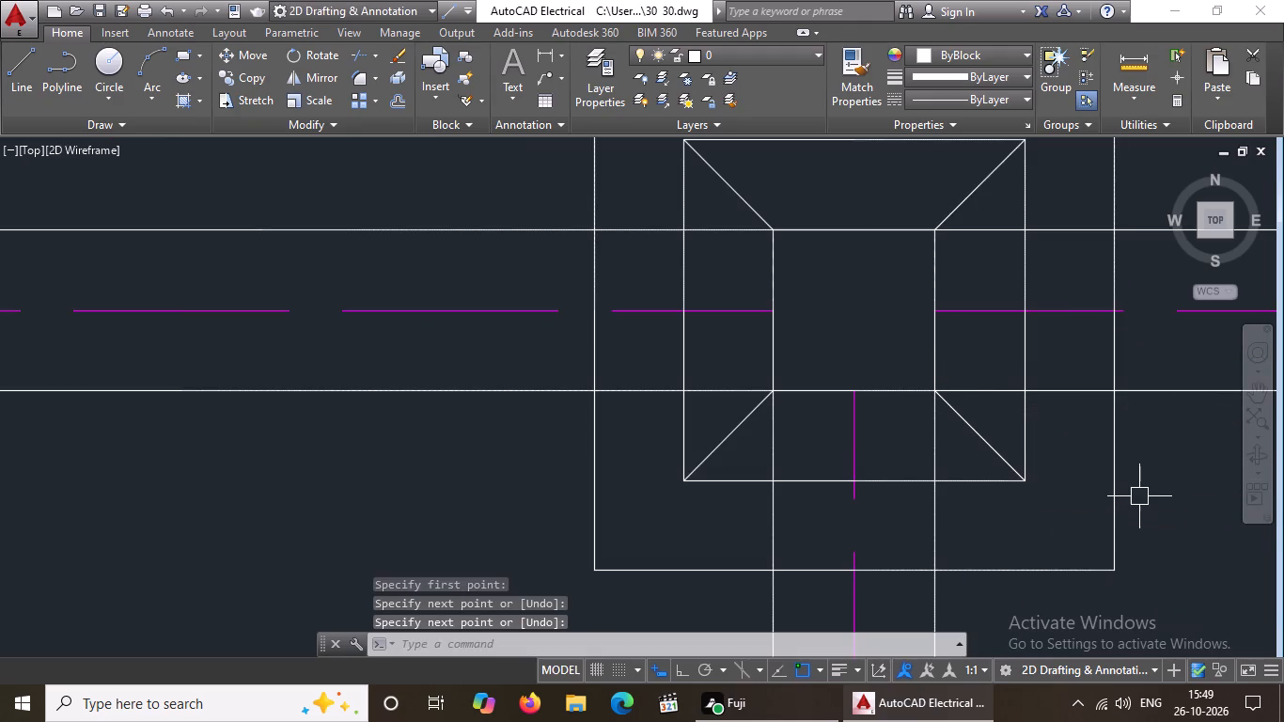
Draw diagonal lines joining the inner square's two lower corners to the column corners at the fourth footing of the second row.
scroll(998, 459, "down", 4)
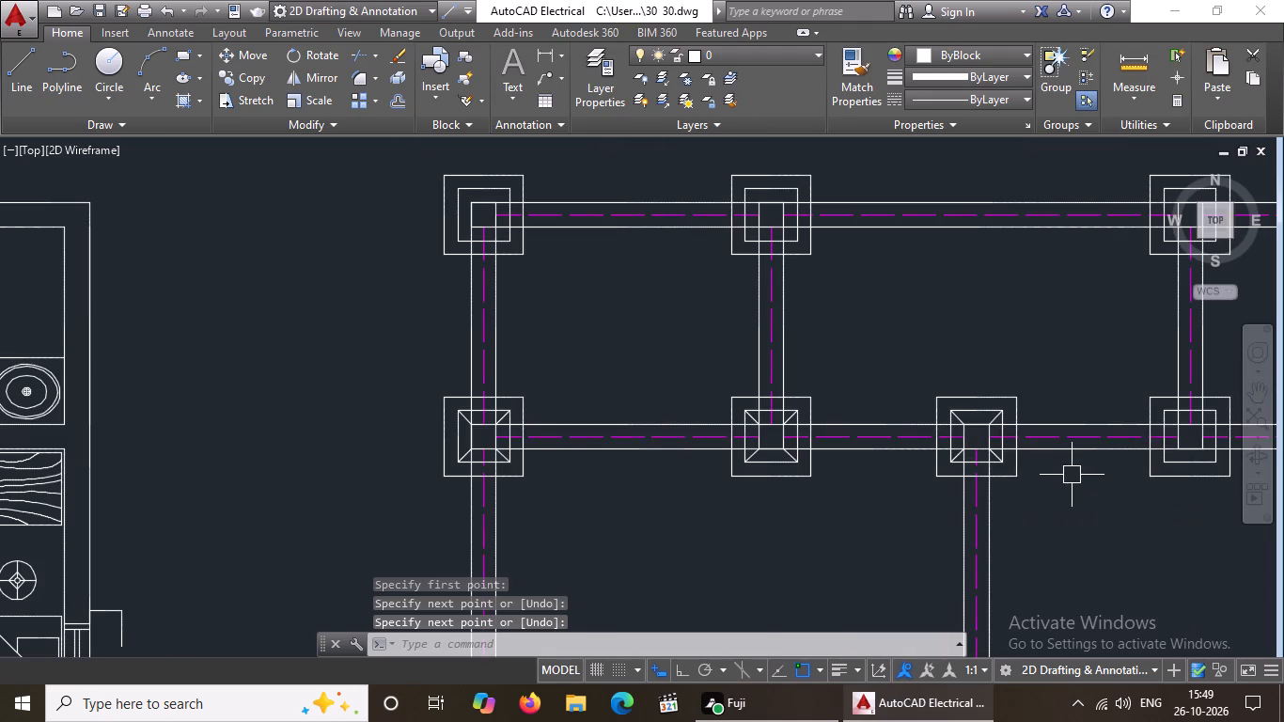
middle_click_drag(1069, 475, 932, 529)
key("l")
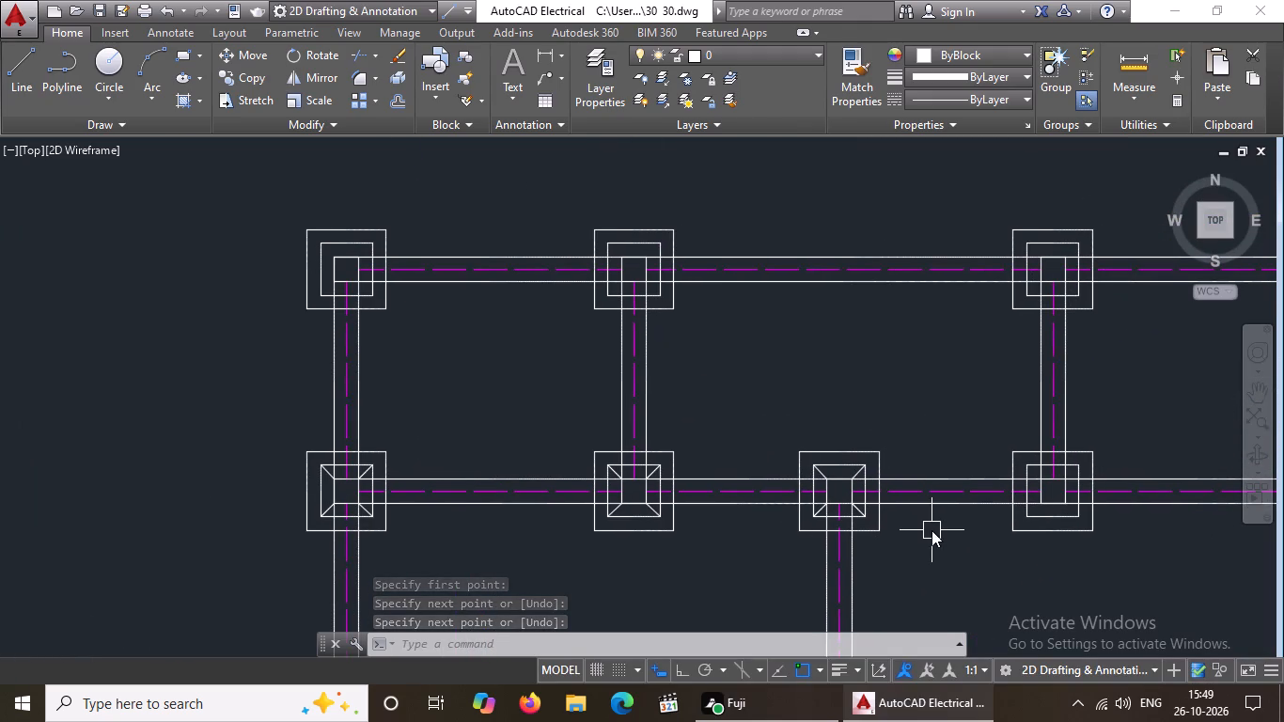
key("Return")
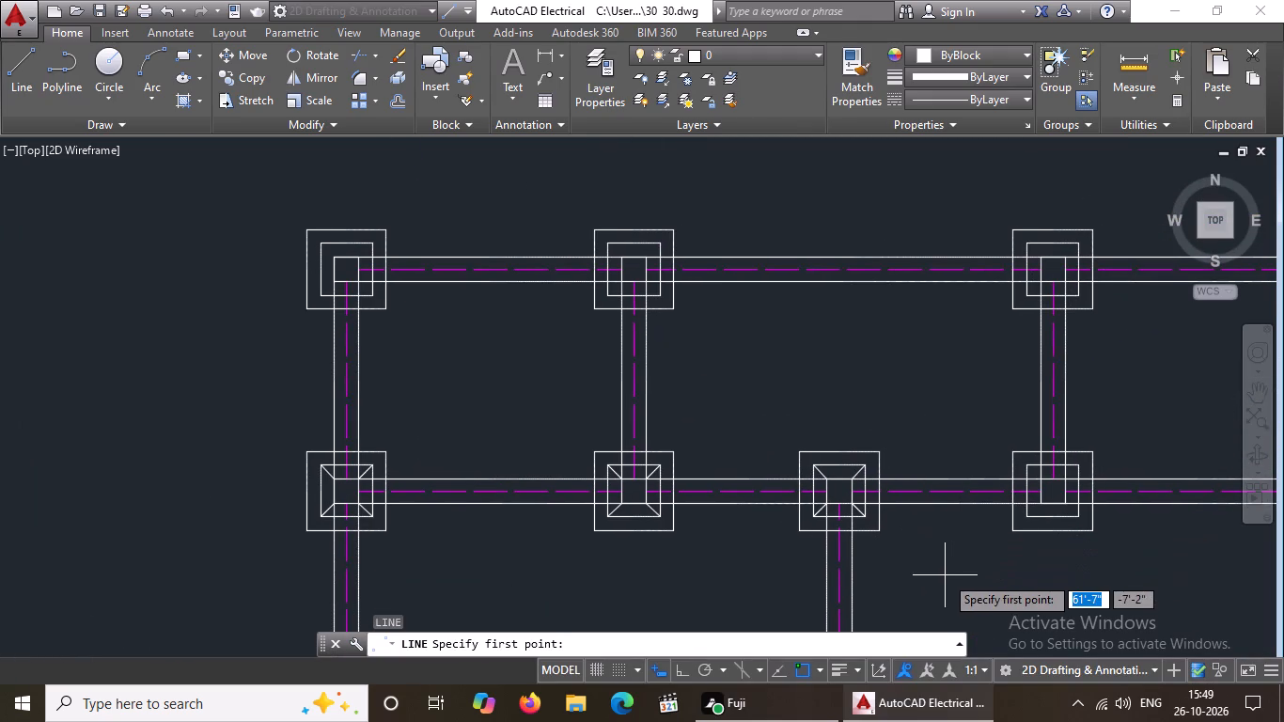
scroll(942, 576, "down", 2)
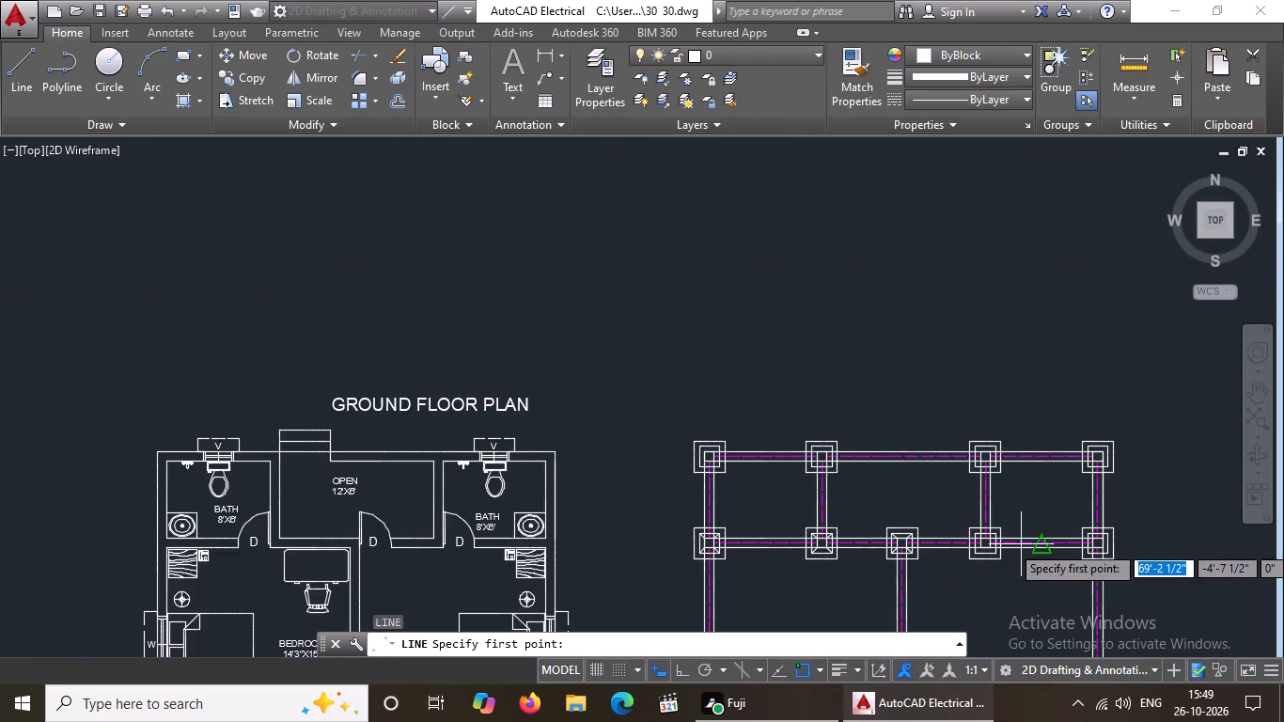
scroll(1021, 544, "up", 2)
scroll(952, 509, "down", 3)
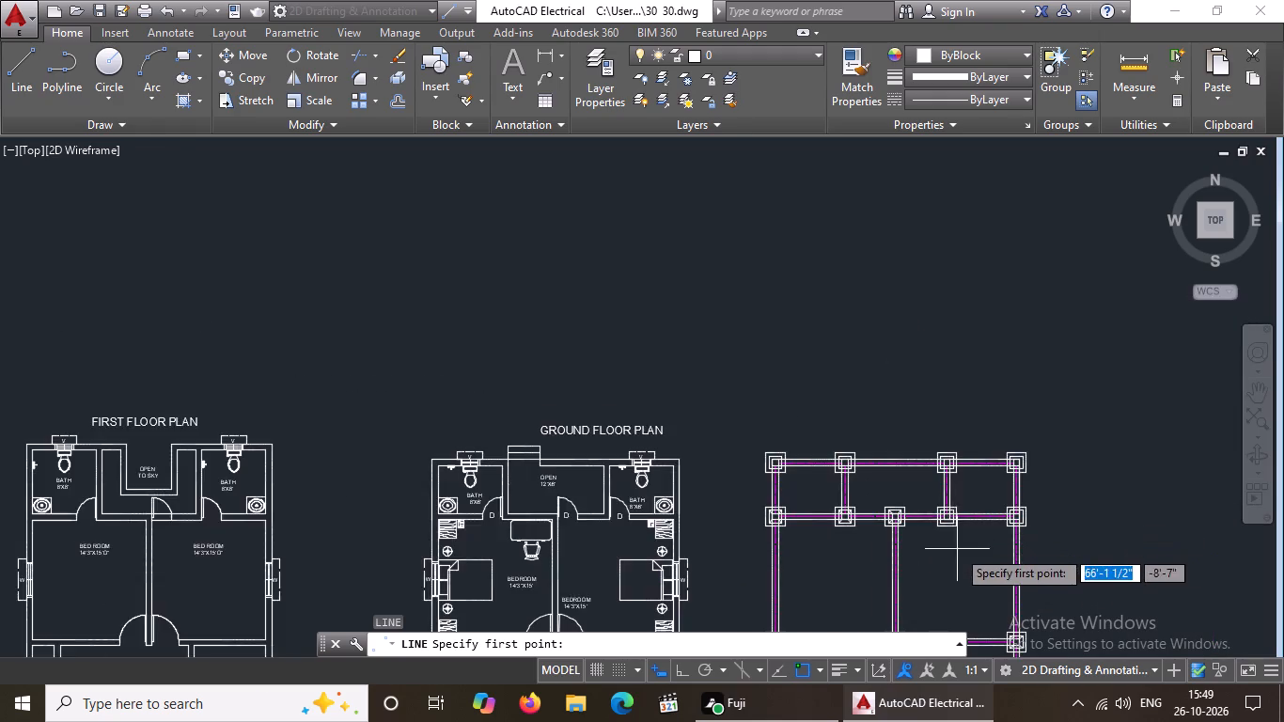
scroll(957, 549, "up", 3)
scroll(894, 438, "up", 3)
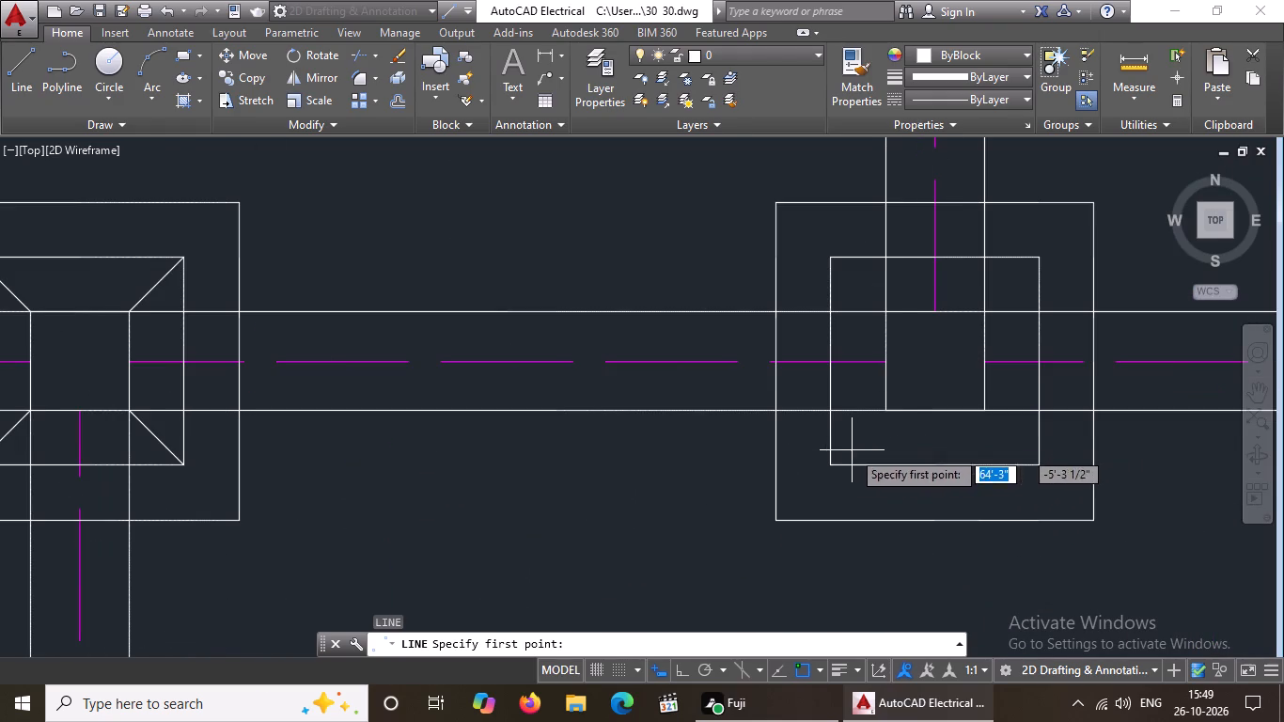
left_click(829, 470)
left_click(886, 409)
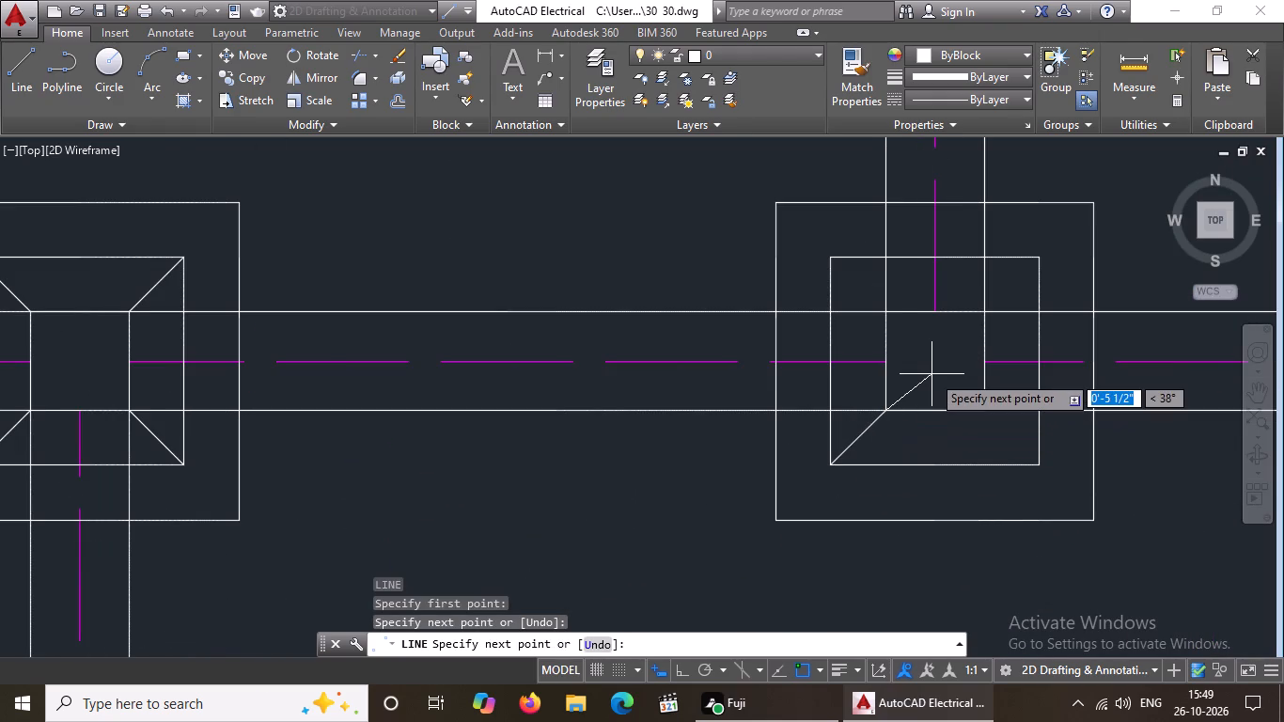
key("Return")
key("l")
key("Return")
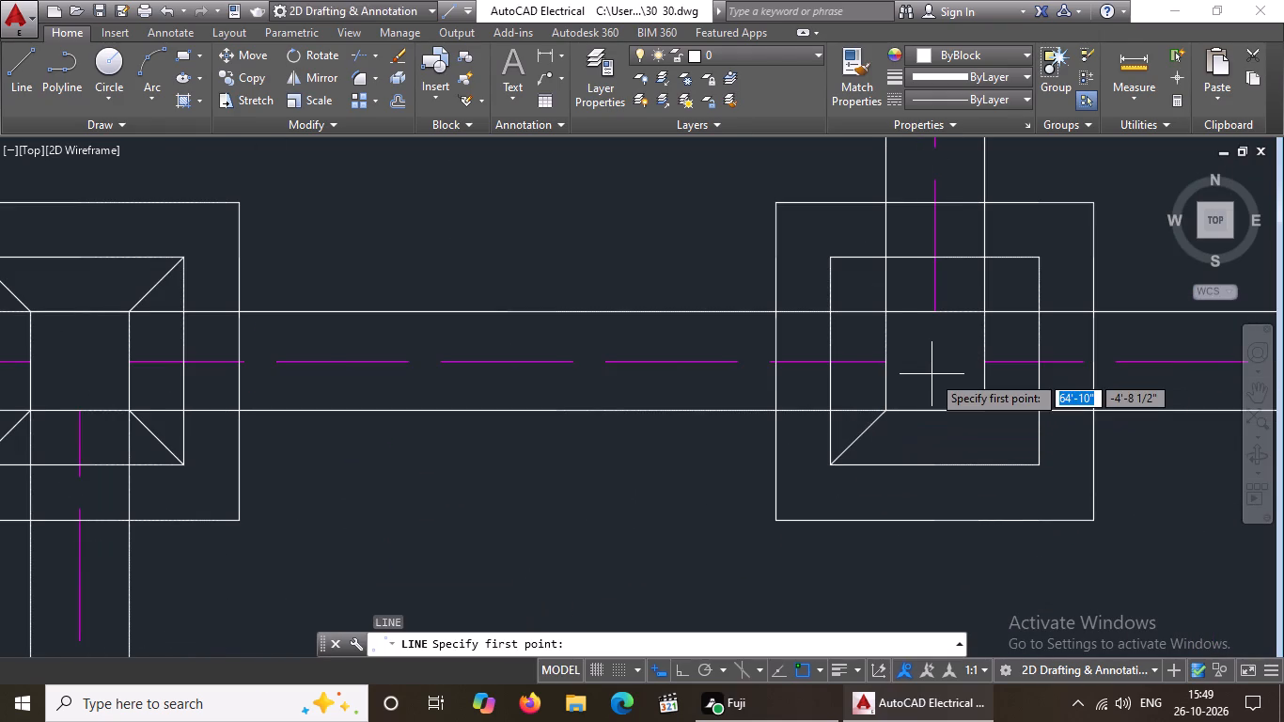
left_click(988, 410)
left_click(1039, 464)
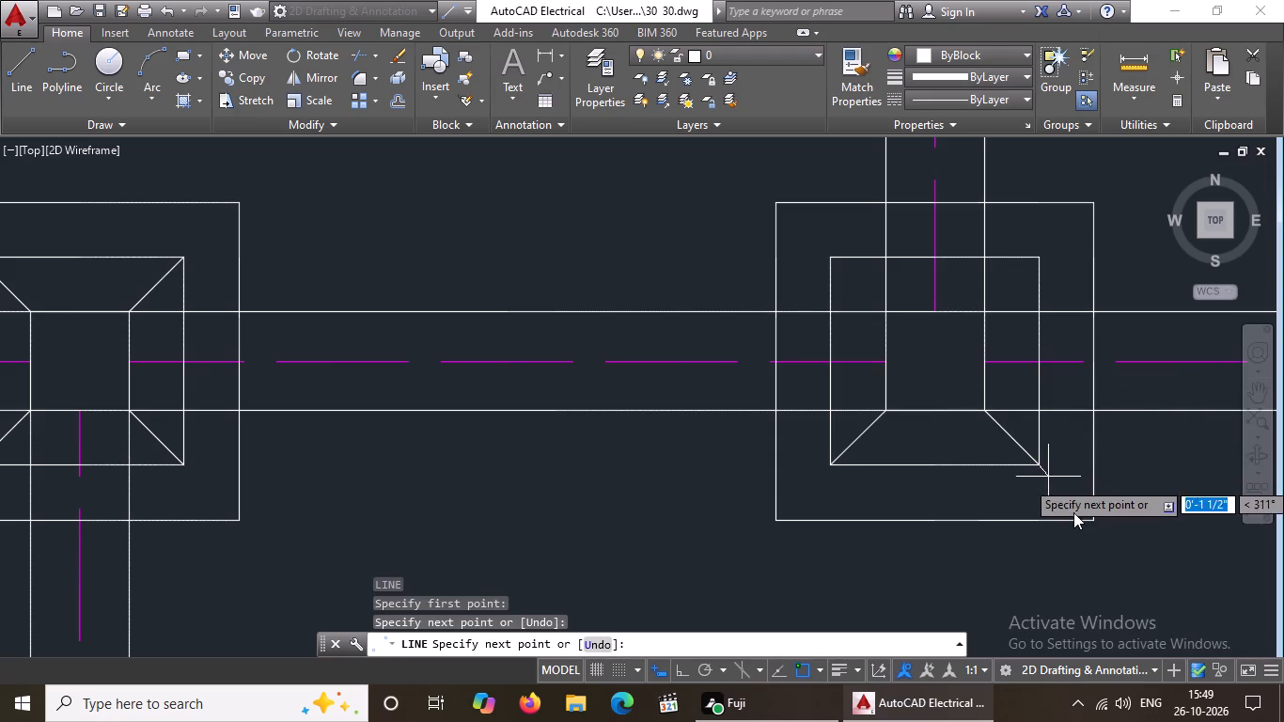
key("Return")
Draw diagonal lines joining the inner square's two upper corners to the column corners at the fourth footing of the second row.
key("l")
key("Return")
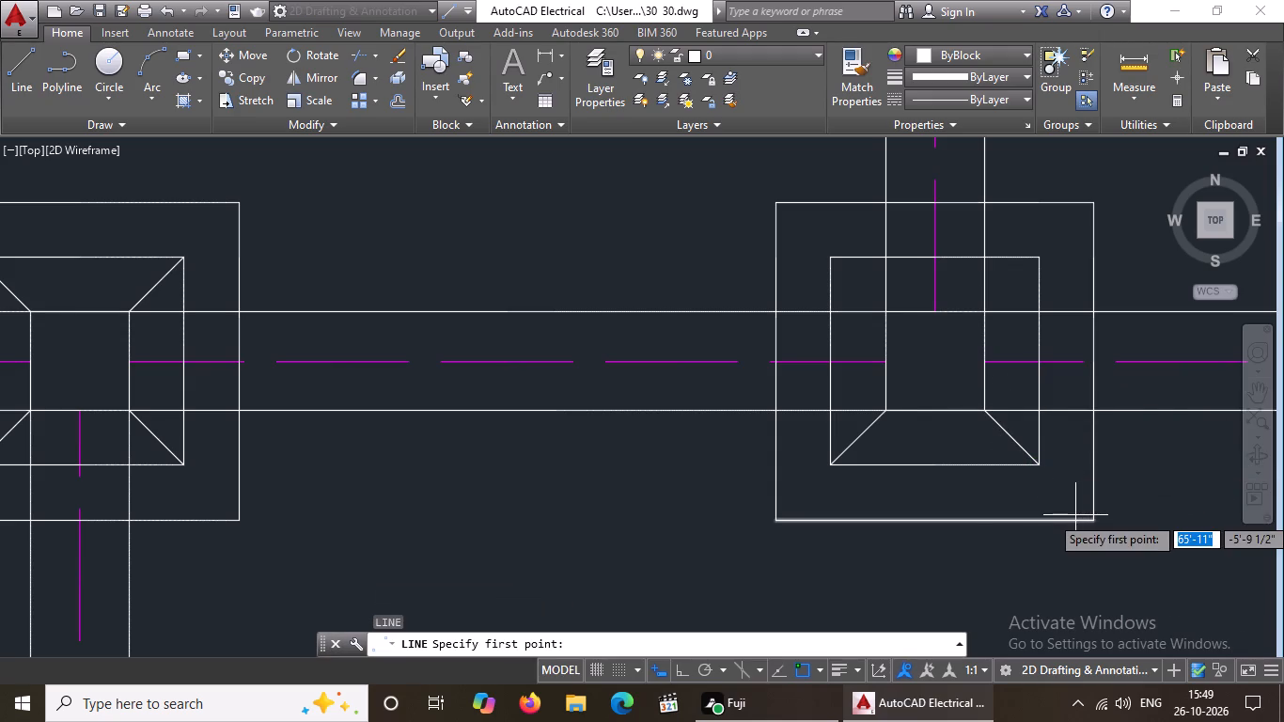
scroll(975, 484, "down", 4)
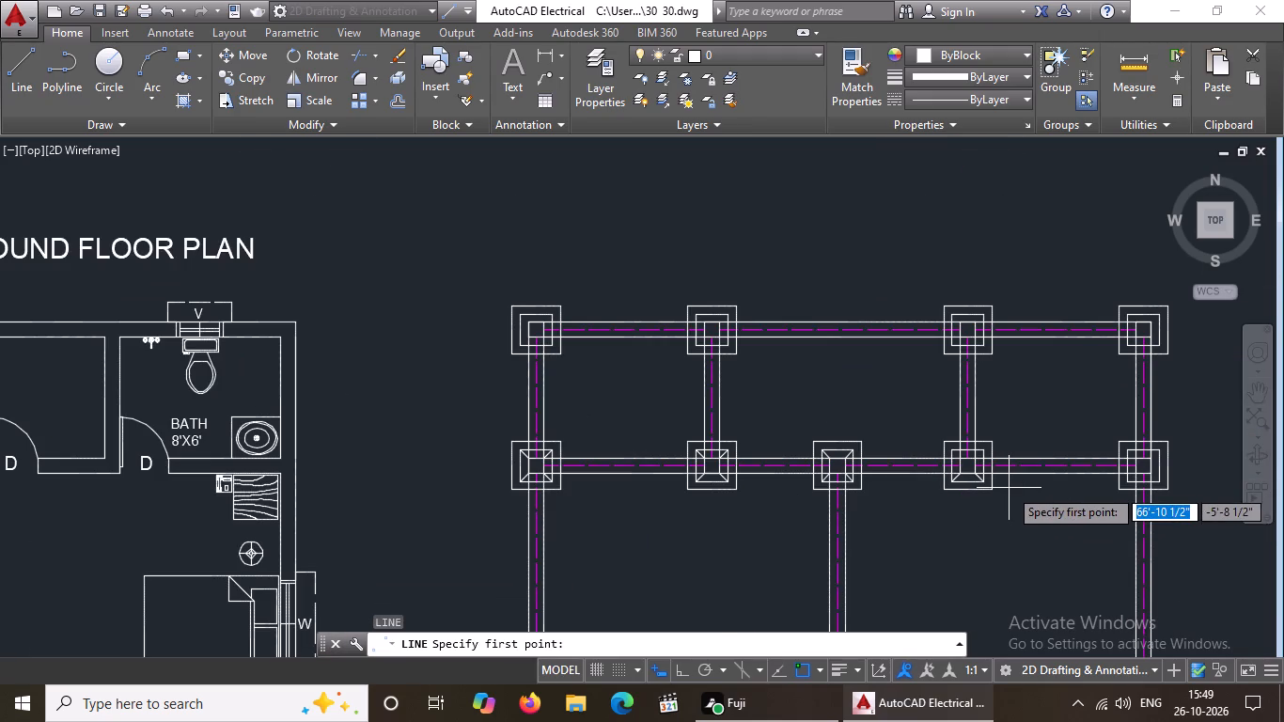
scroll(1009, 488, "down", 2)
scroll(1014, 478, "up", 2)
scroll(901, 452, "up", 3)
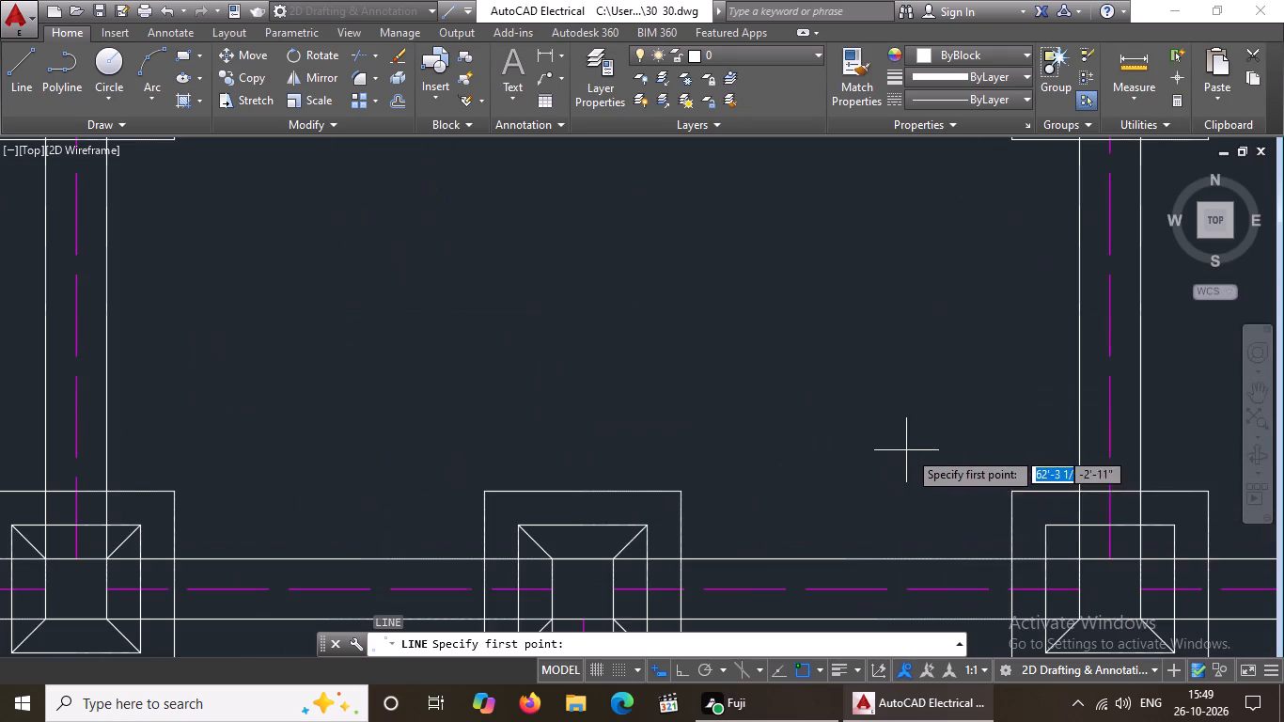
left_click(1047, 525)
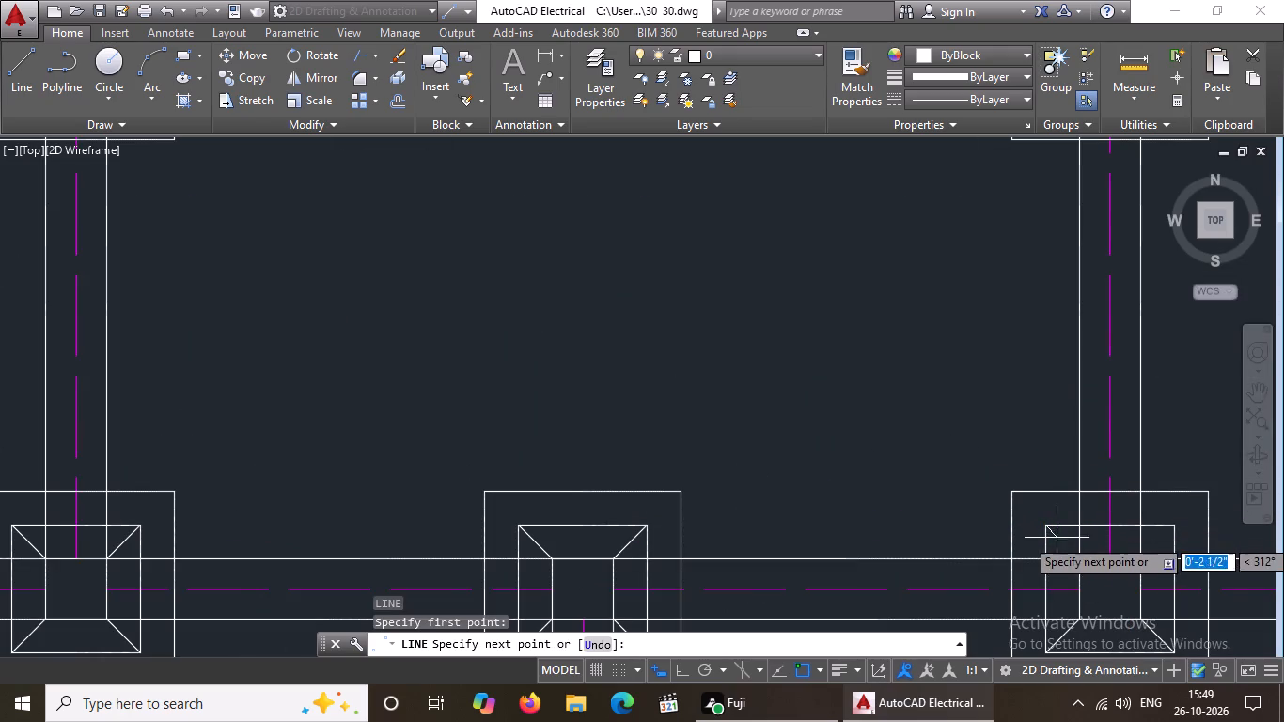
left_click_drag(1079, 559, 1089, 573)
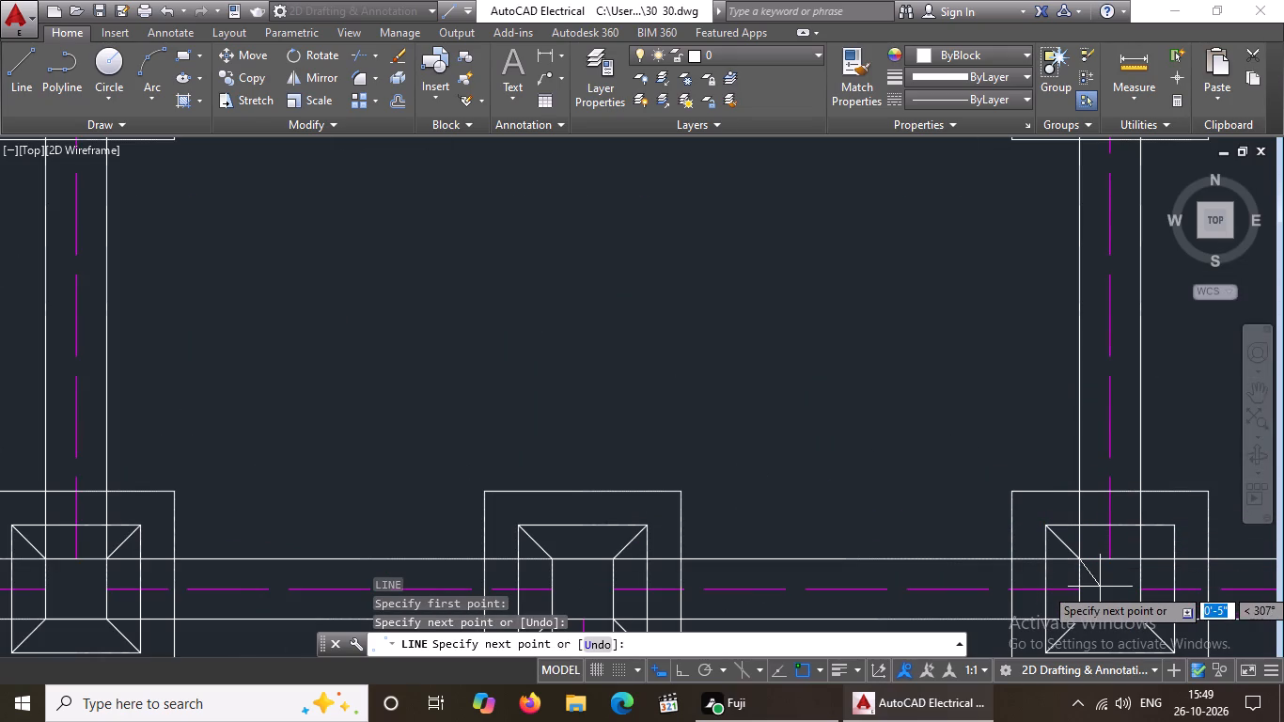
key("Return")
key("l")
key("Return")
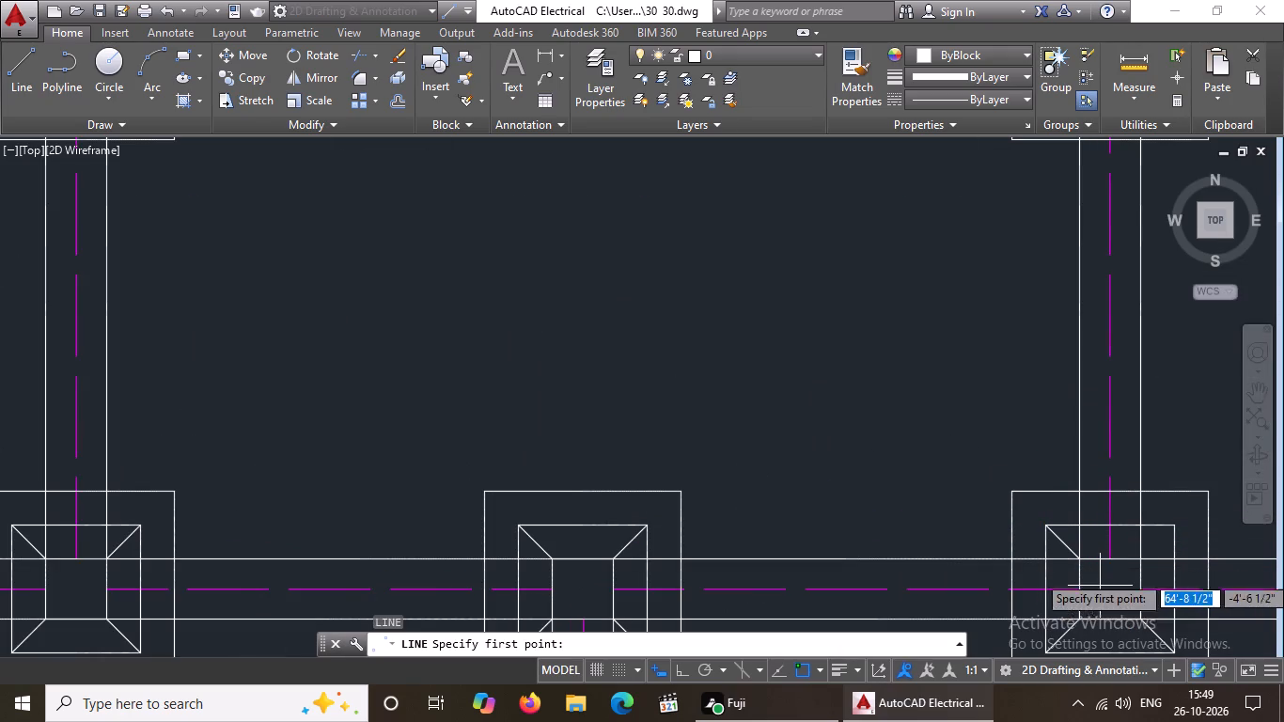
scroll(1101, 537, "down", 3)
scroll(1200, 542, "up", 2)
scroll(1039, 529, "up", 2)
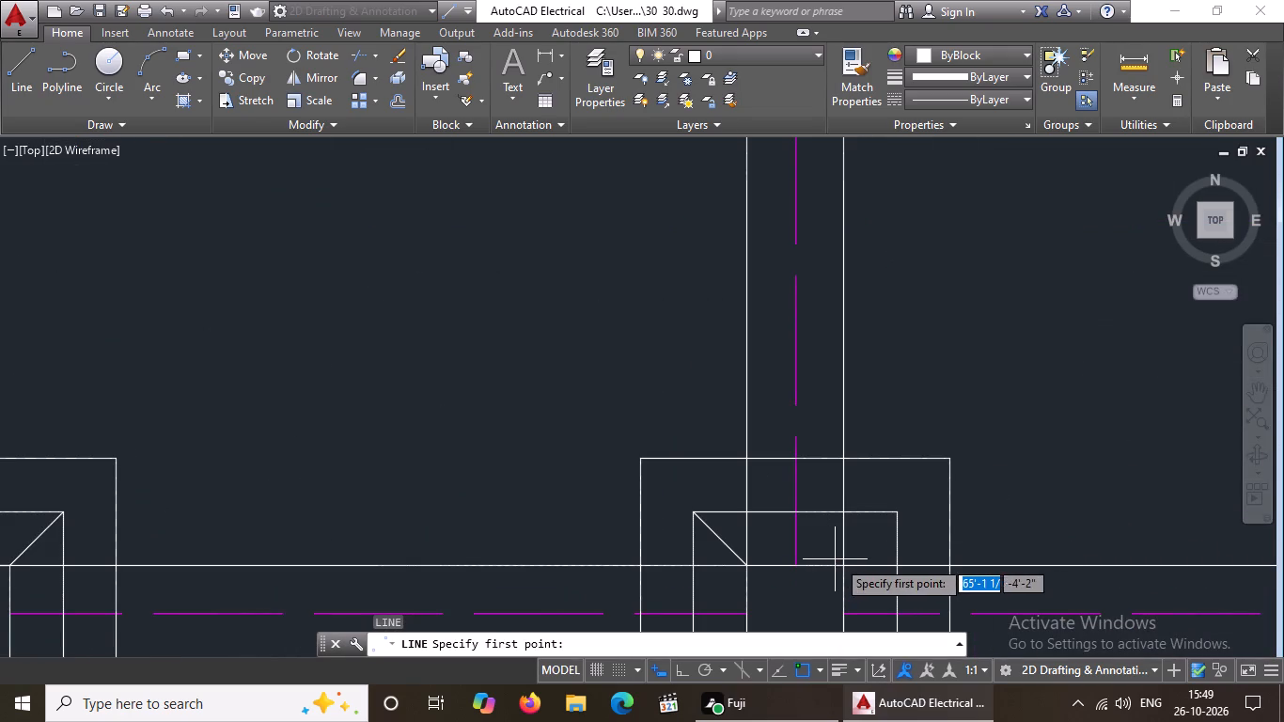
left_click_drag(844, 572, 861, 559)
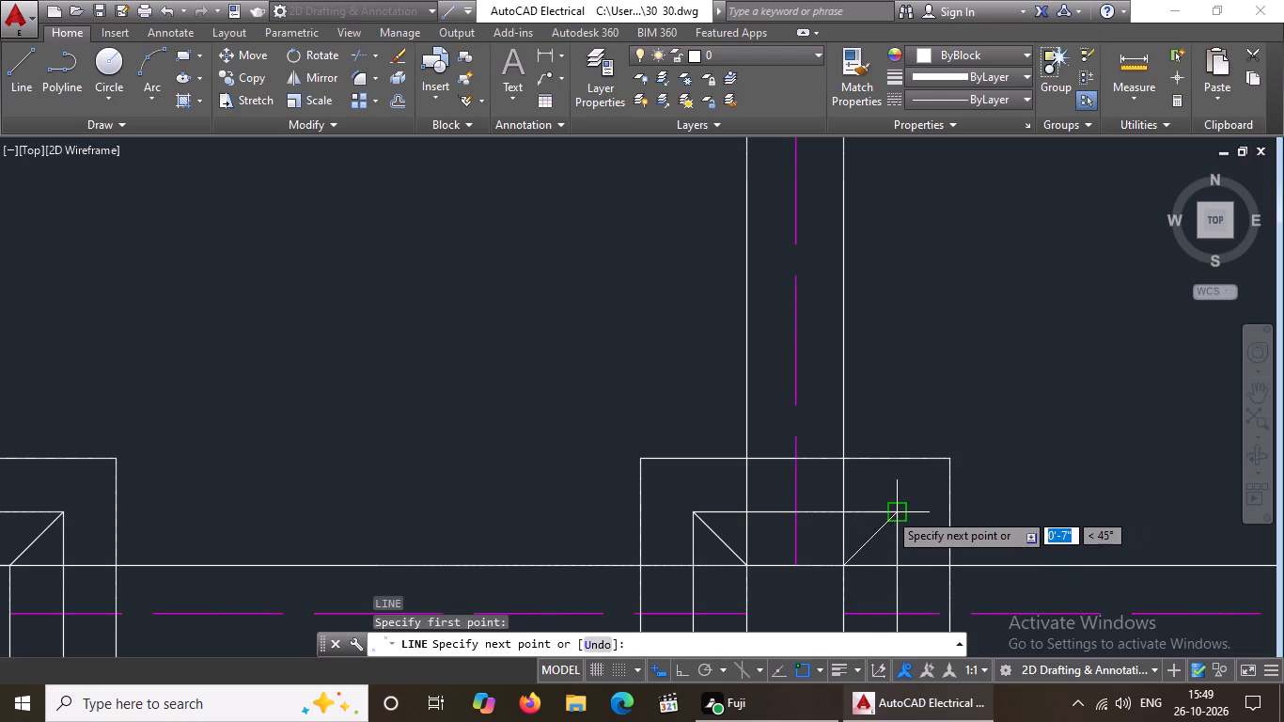
left_click_drag(888, 511, 915, 496)
key("Return")
Draw diagonal lines joining the column's two upper corners to the inner square's corners at the fifth footing of the second row.
key("l")
key("Return")
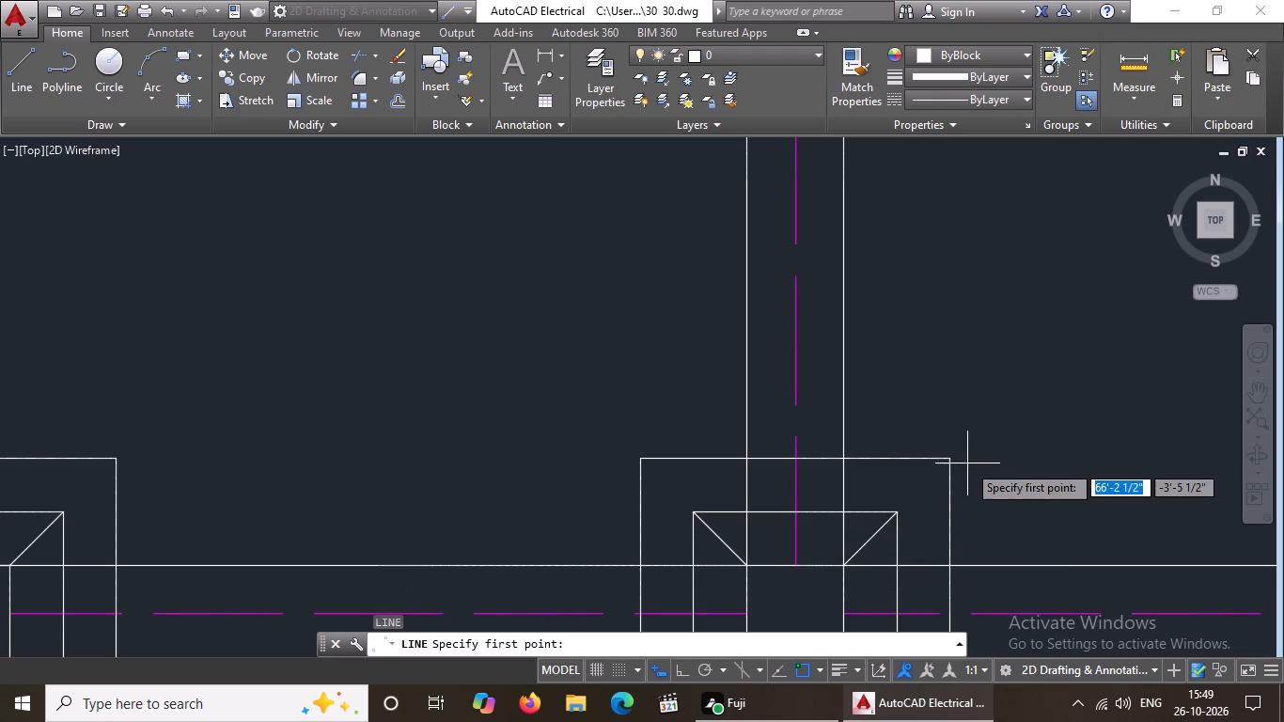
scroll(932, 438, "down", 4)
scroll(1090, 446, "up", 3)
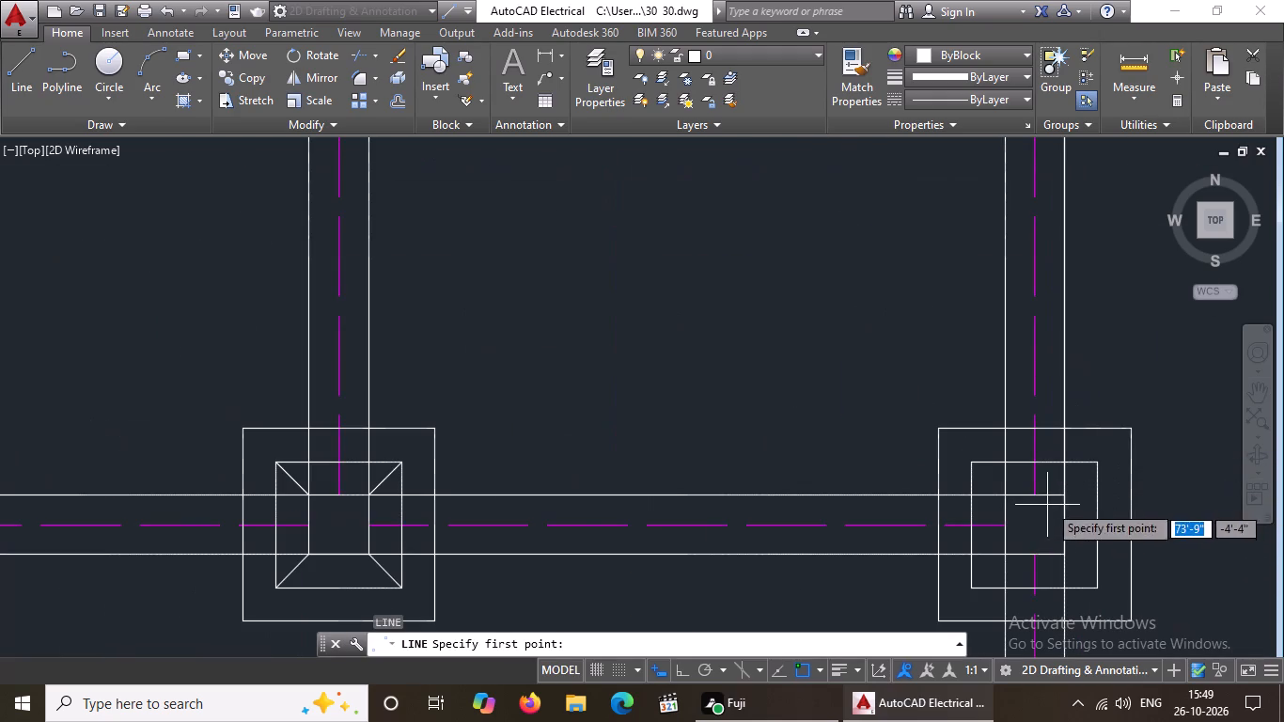
left_click(1065, 493)
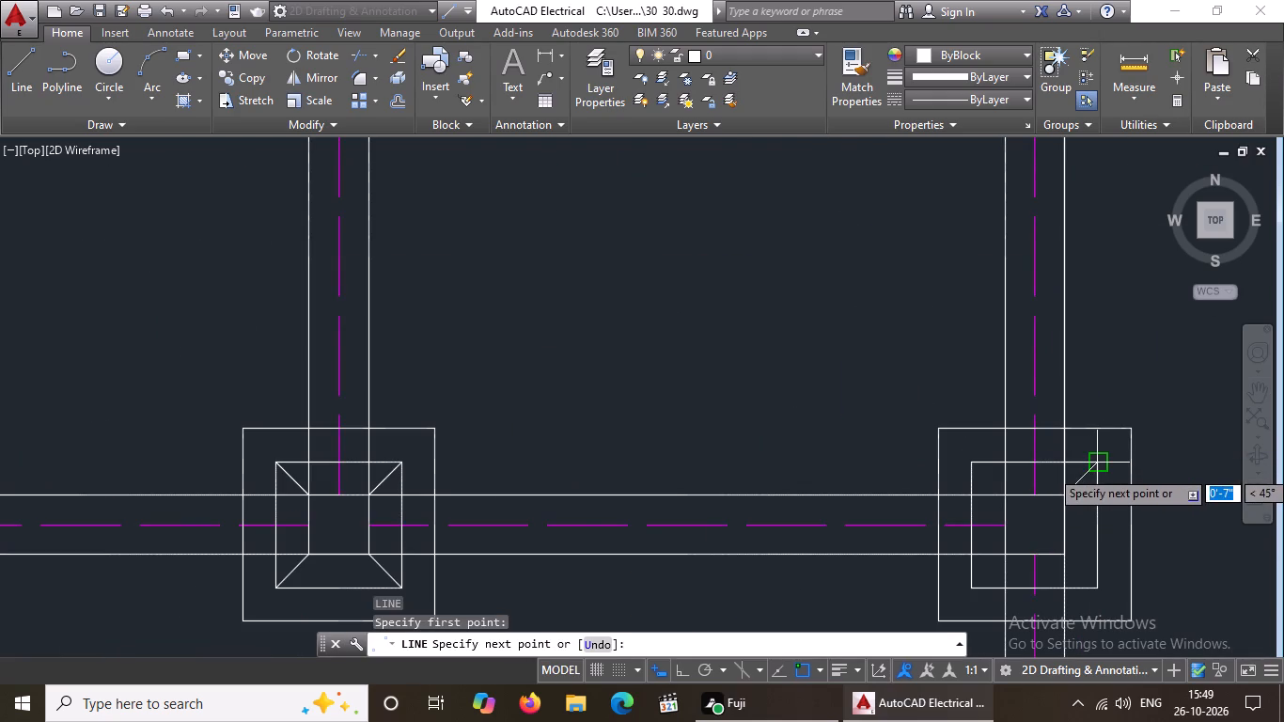
left_click(1097, 469)
key("Return")
key("l")
key("Return")
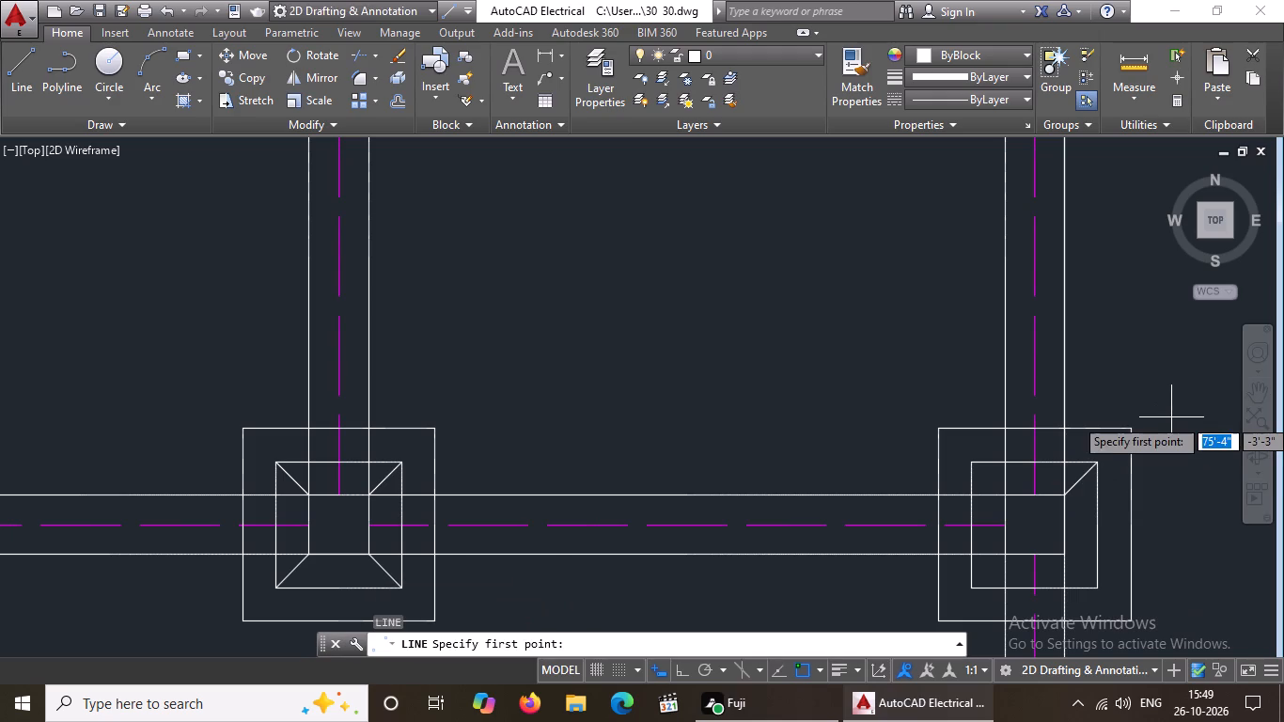
left_click(976, 463)
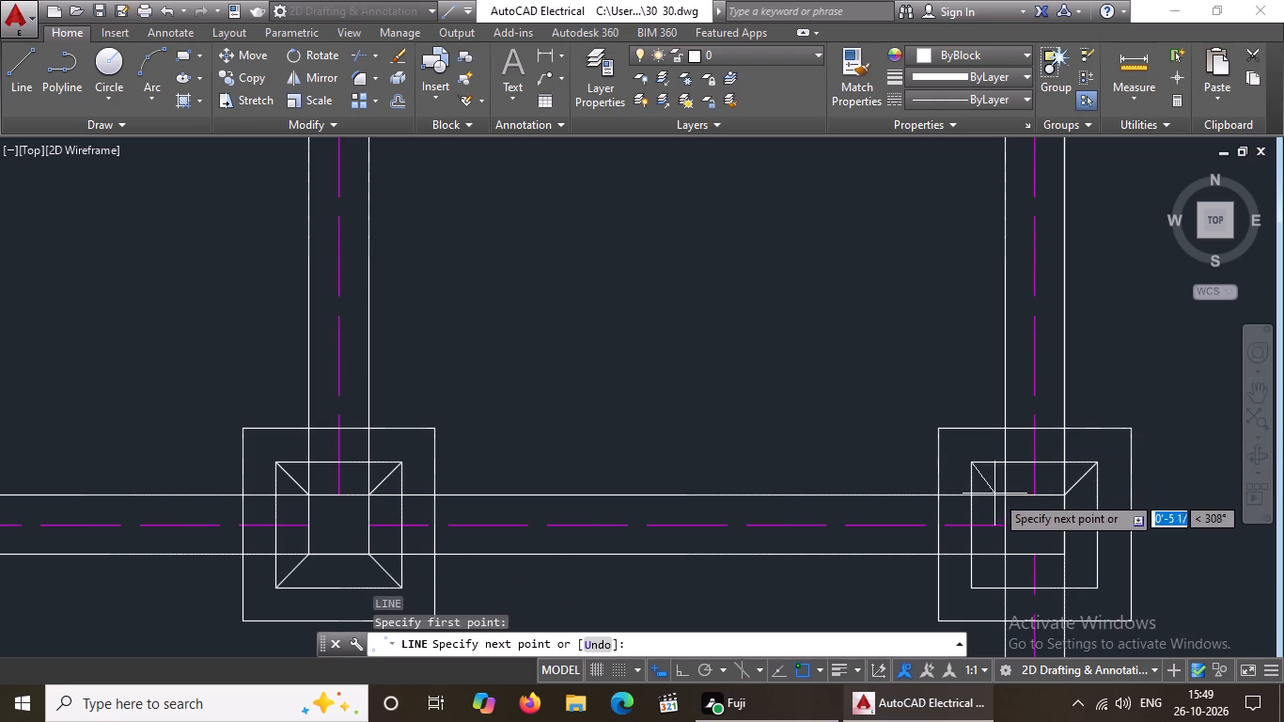
left_click_drag(996, 496, 1016, 514)
key("Return")
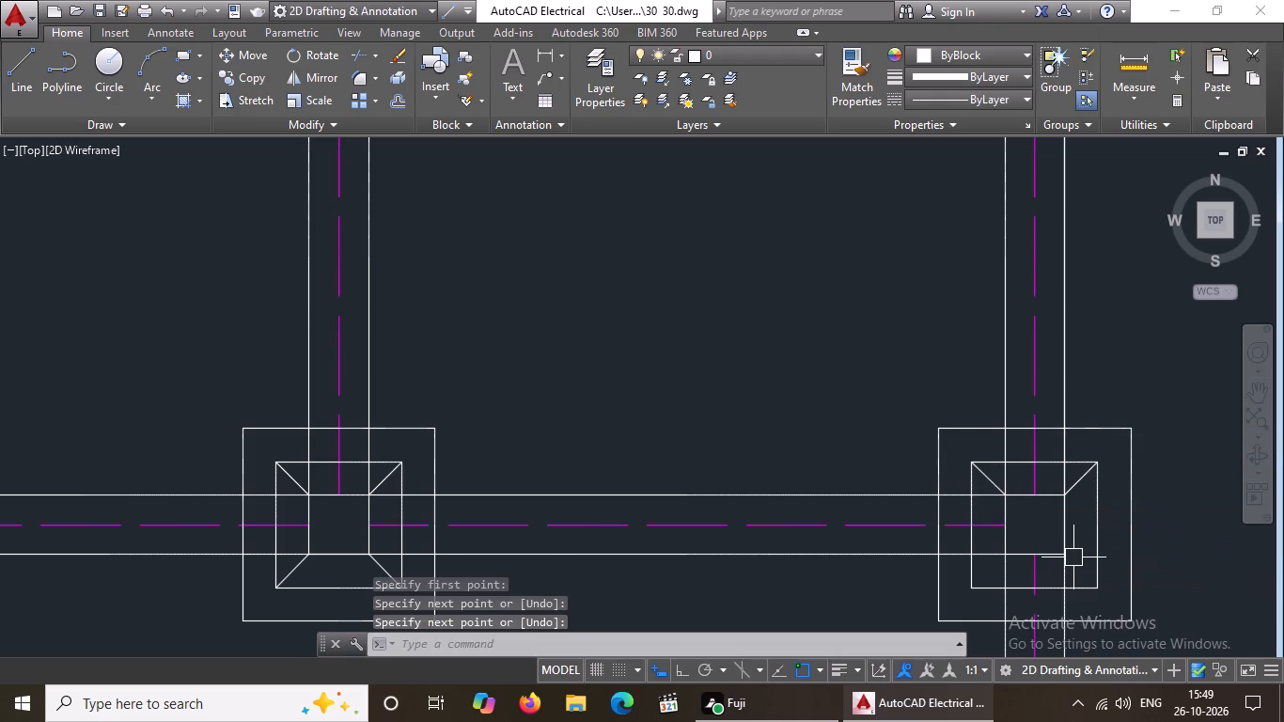
Draw diagonal lines joining the inner square's two lower corners to the column corners at the fifth footing of the second row.
key("l")
key("Return")
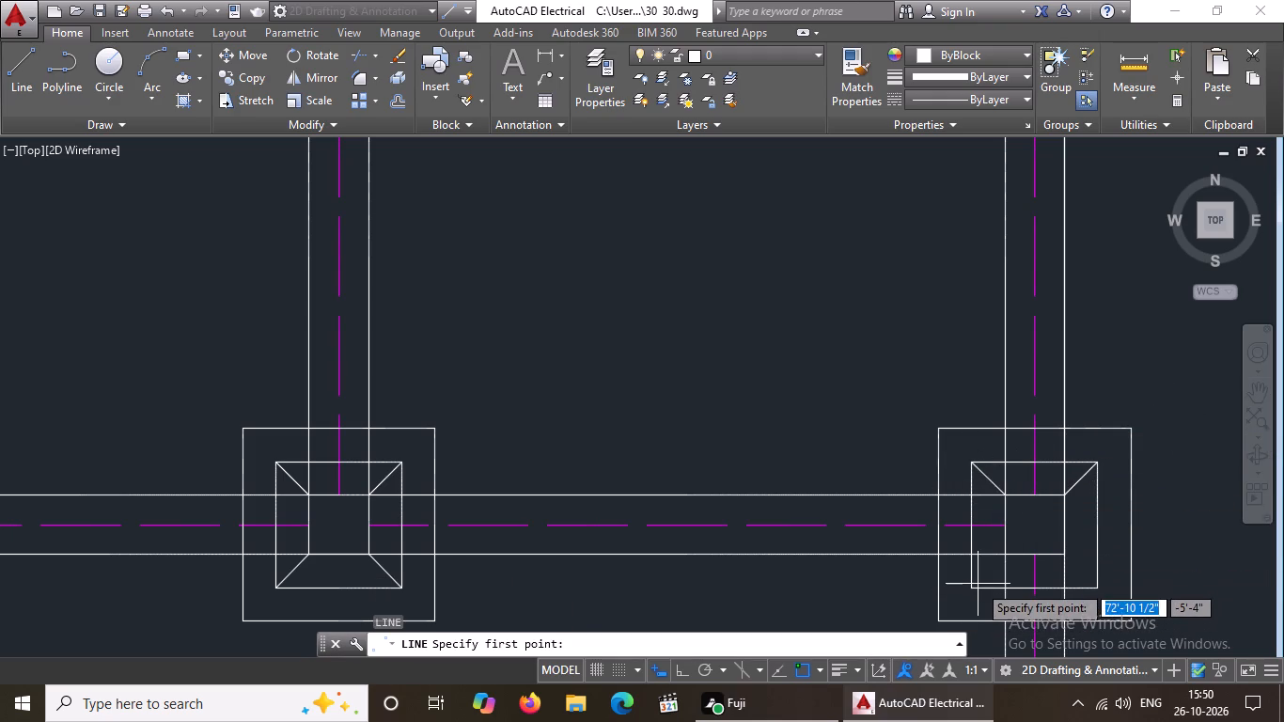
left_click(976, 587)
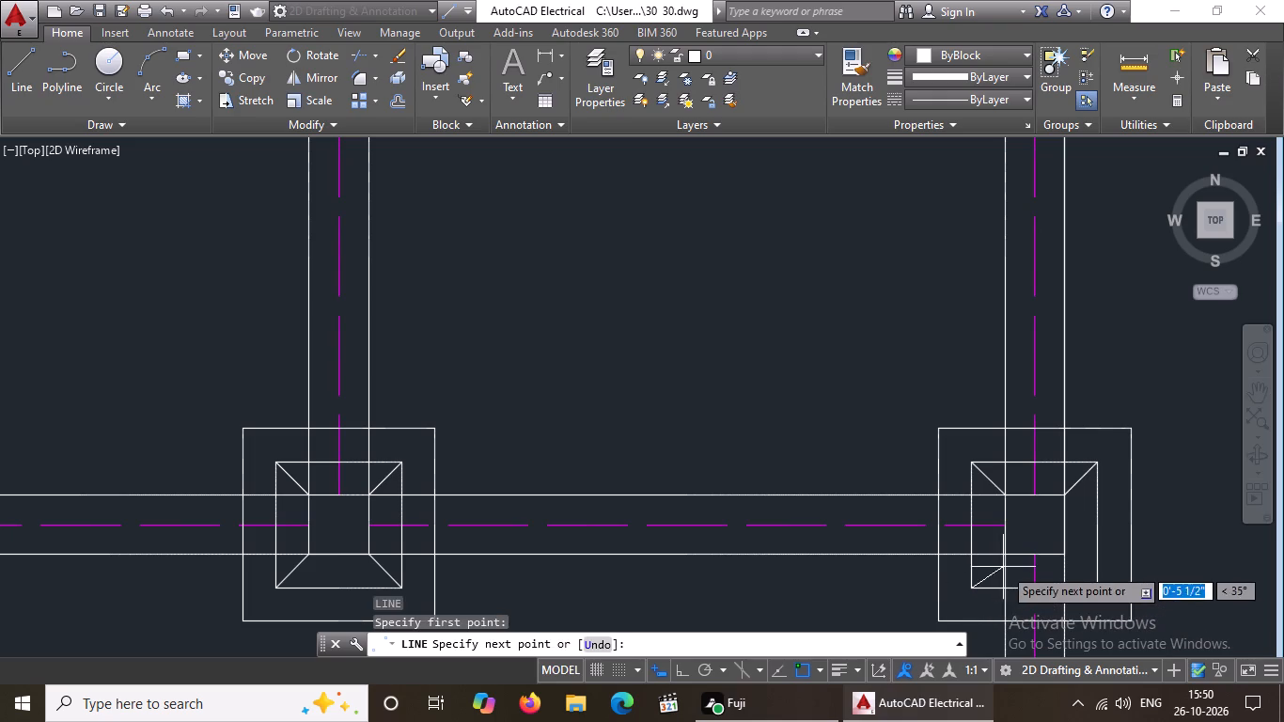
left_click(1007, 556)
key("Return")
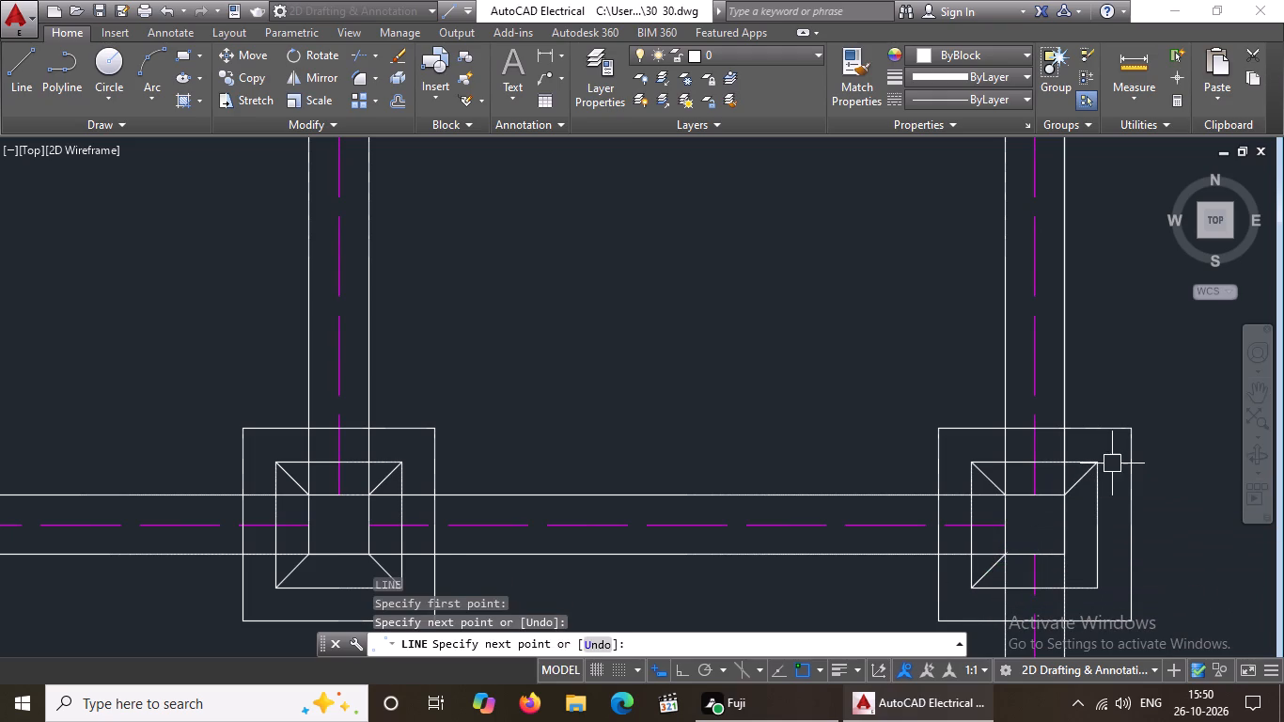
key("l")
key("Return")
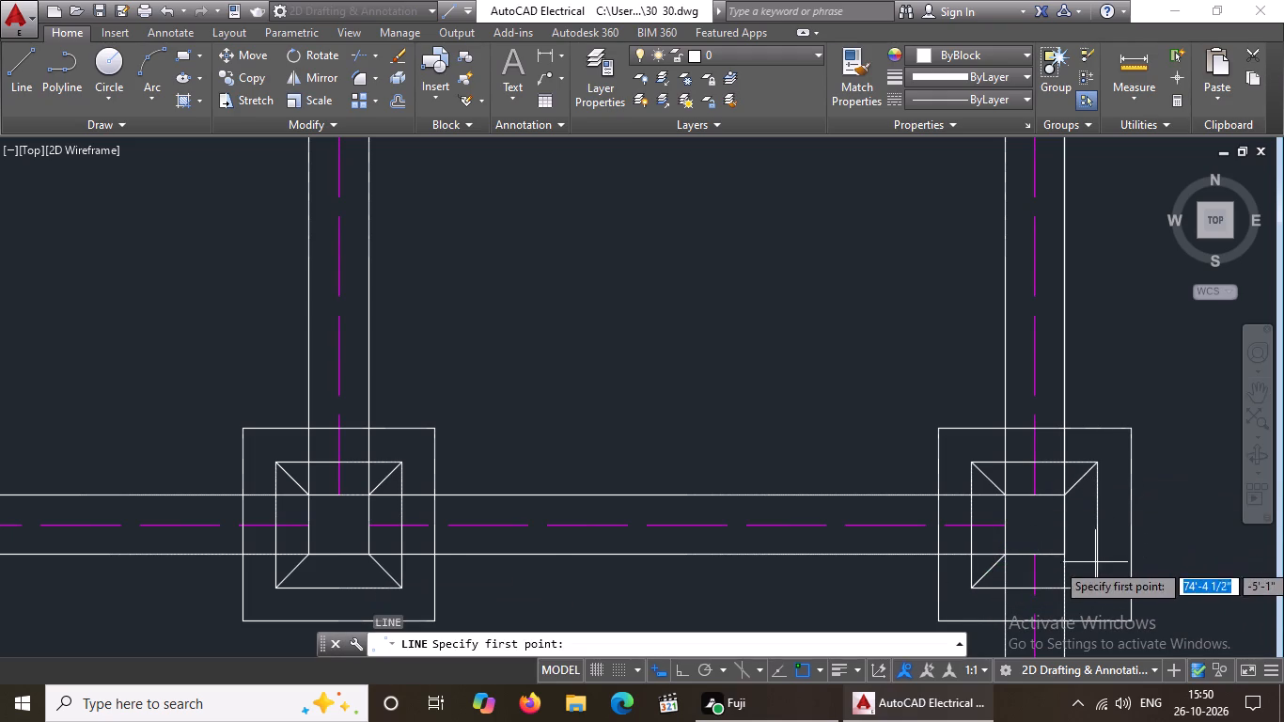
left_click(1065, 556)
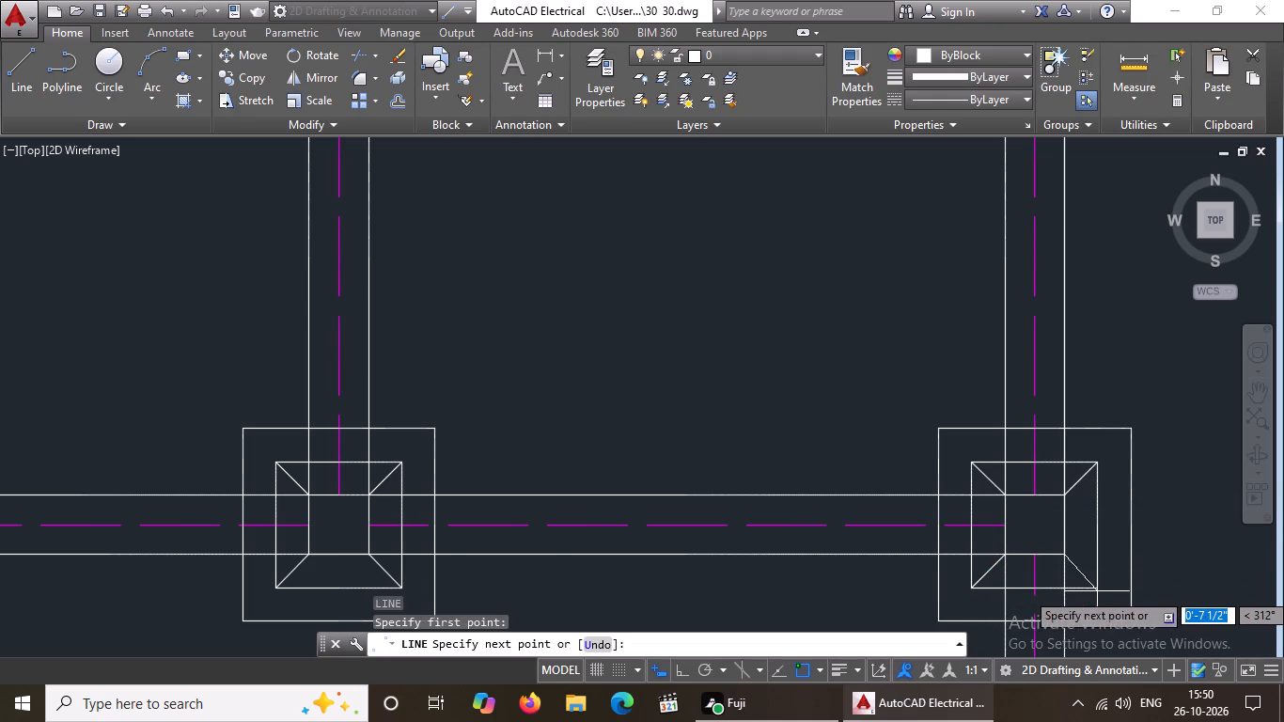
left_click_drag(1097, 585, 1112, 579)
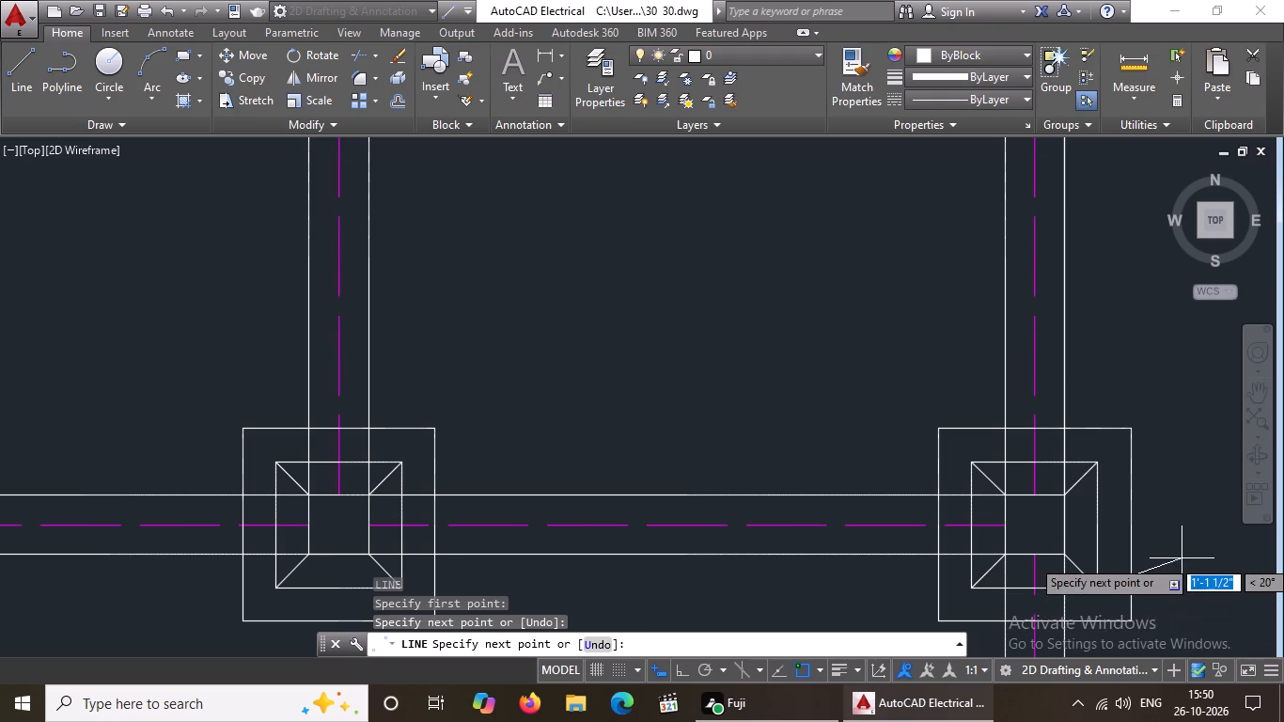
key("Return")
Draw diagonal lines from the inner square's two left corners to the column corners at the first footing of the top row.
scroll(1007, 524, "down", 3)
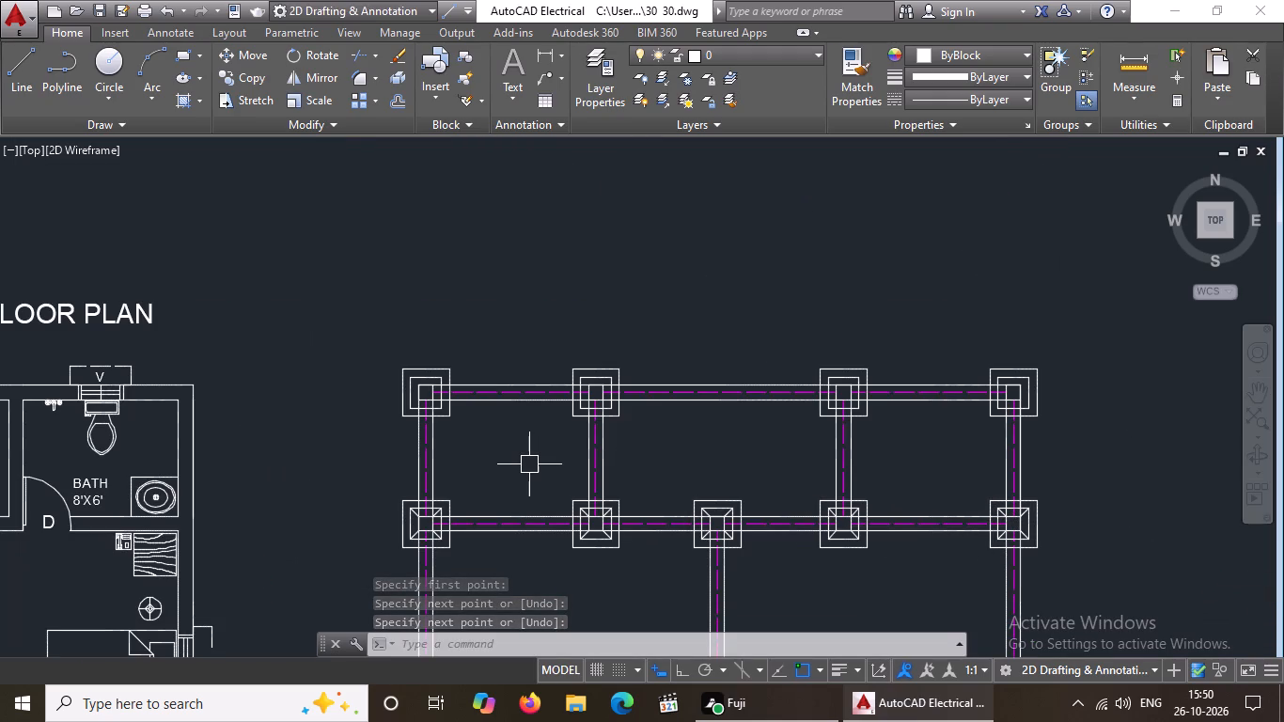
scroll(410, 395, "up", 2)
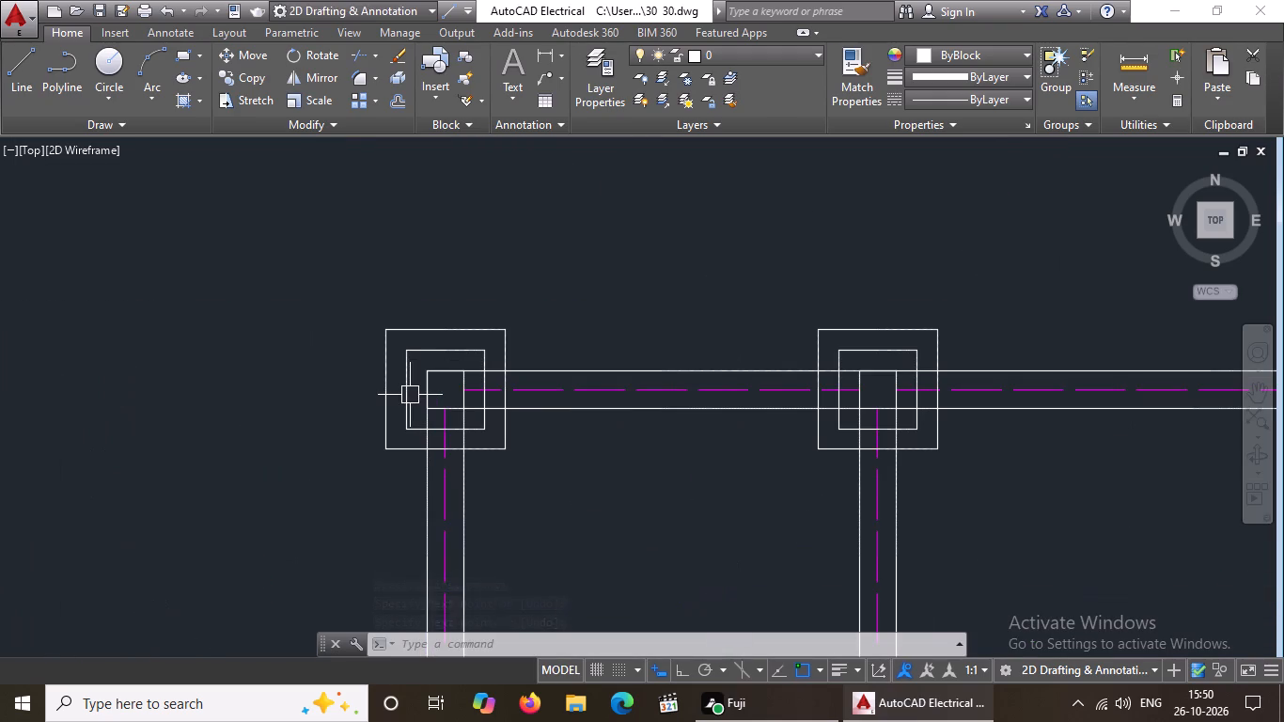
key("l")
key("Return")
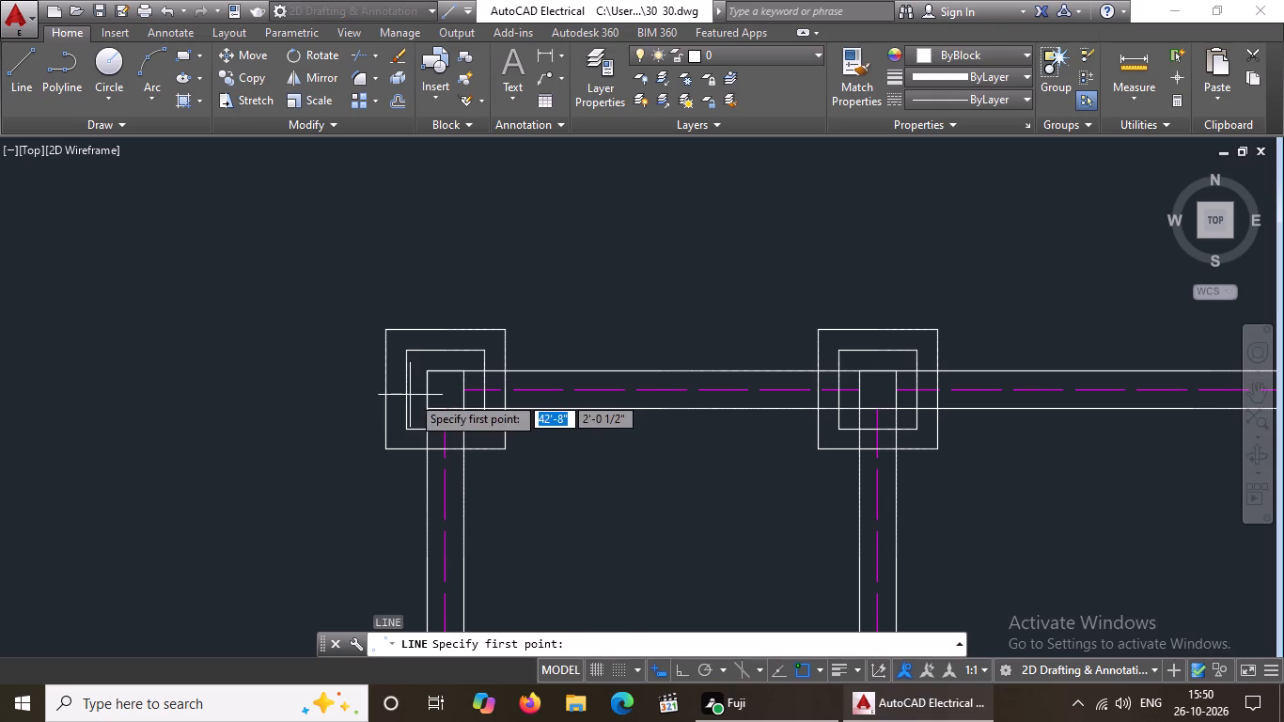
left_click(407, 424)
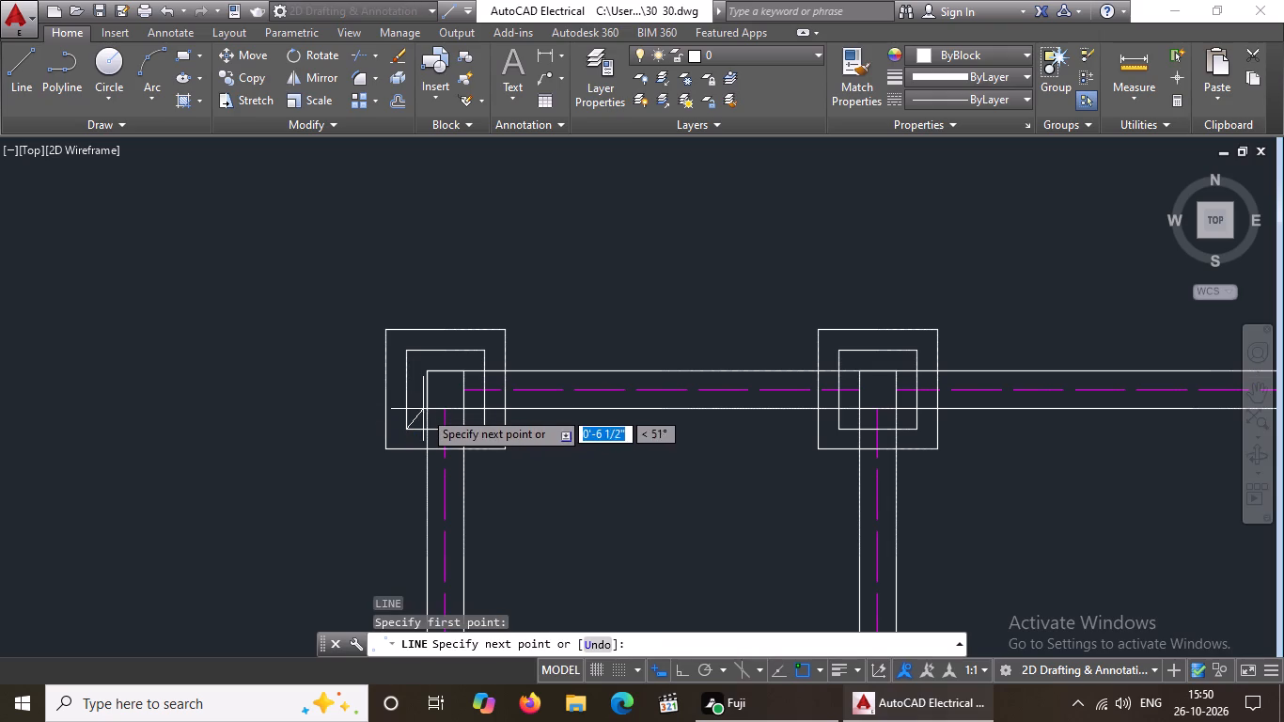
left_click_drag(431, 409, 442, 402)
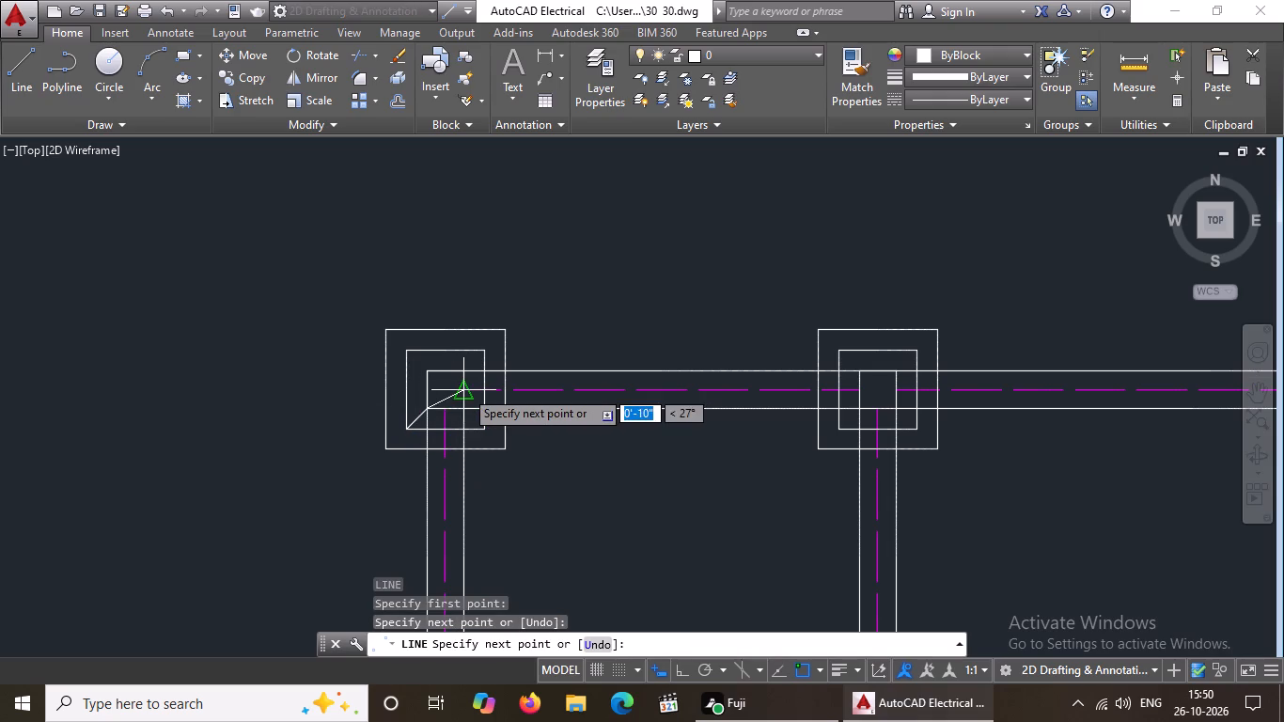
key("Return")
key("l")
key("Return")
scroll(422, 392, "up", 2)
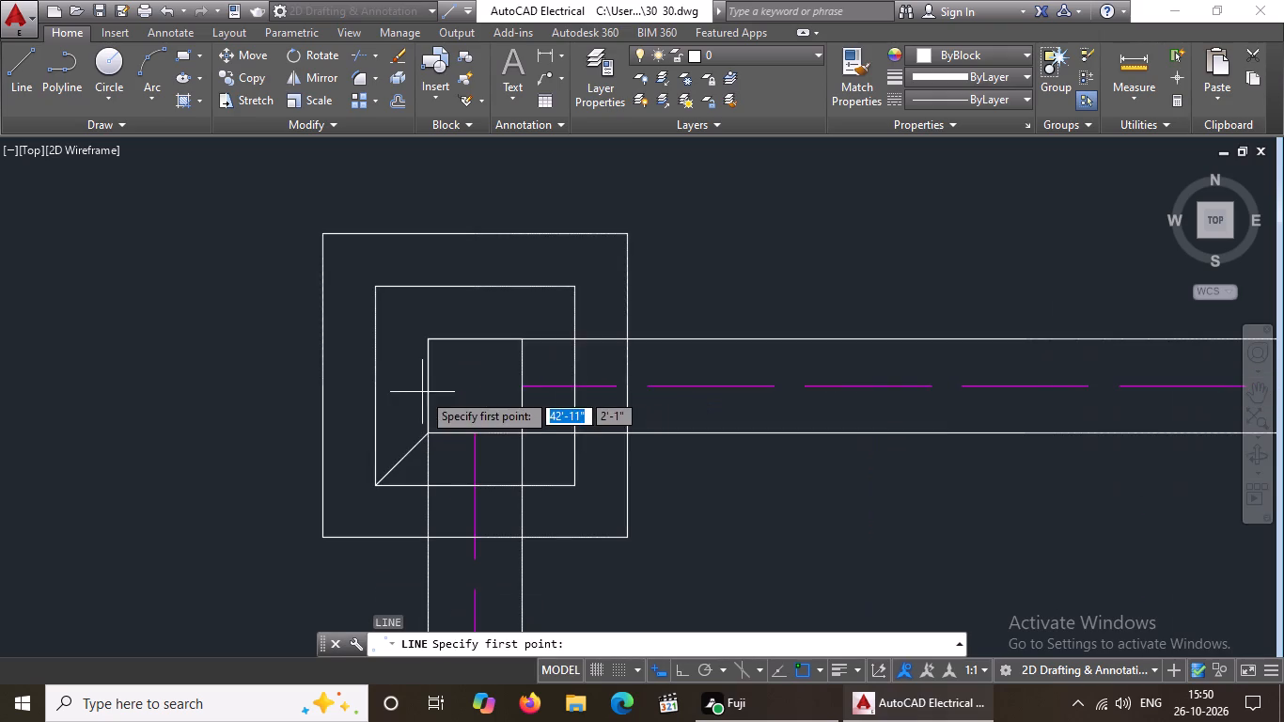
left_click(377, 288)
left_click(427, 342)
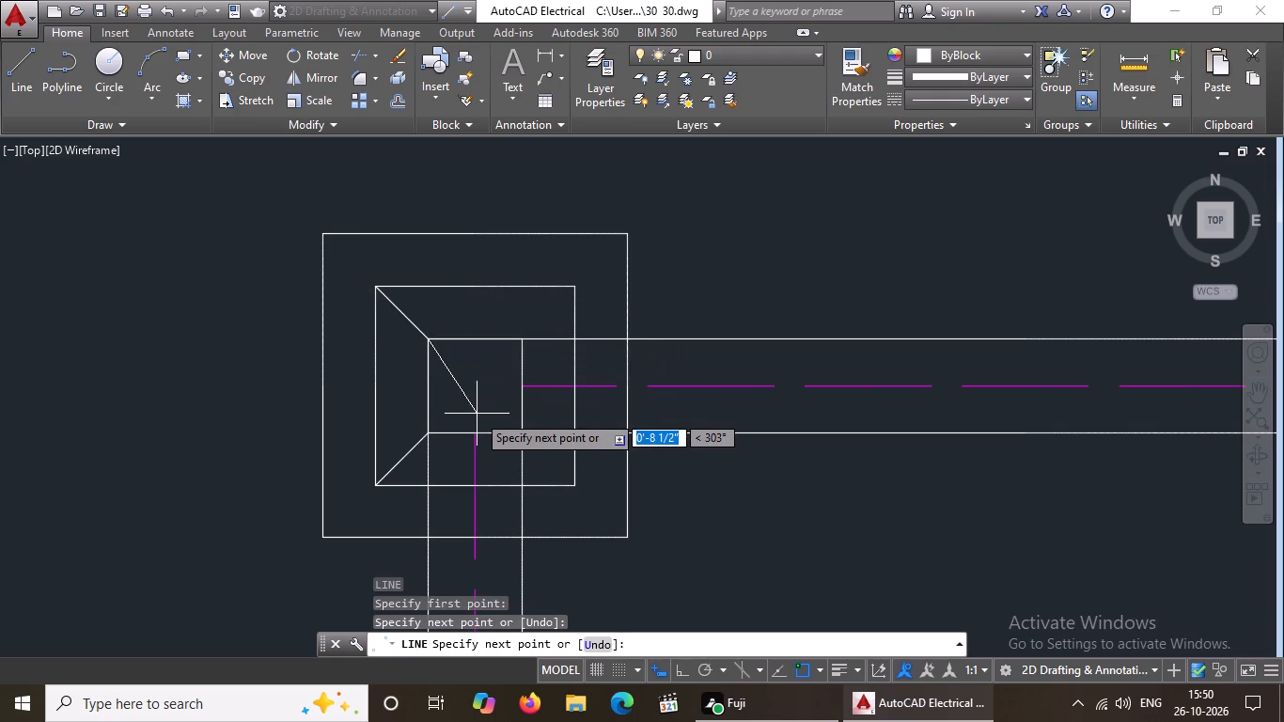
key("Return")
Draw diagonal lines from the column's two right corners to the inner square's corners at the first footing of the top row.
key("l")
key("Return")
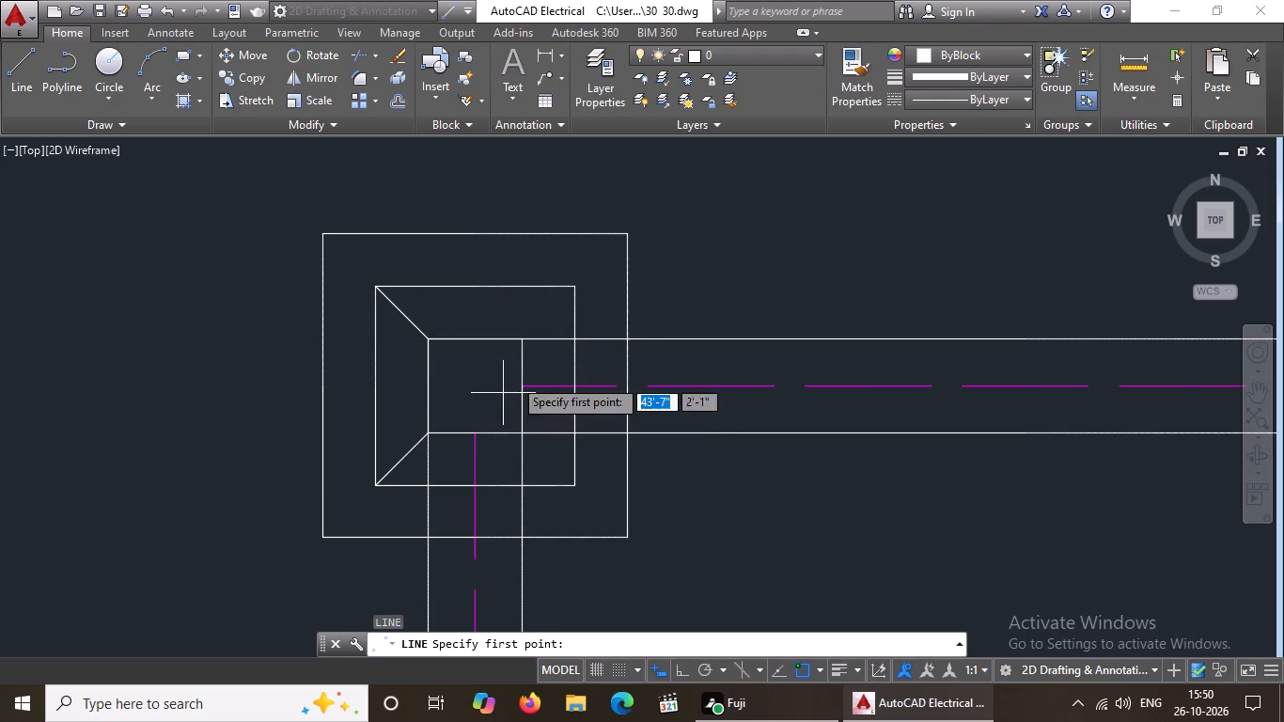
left_click(521, 342)
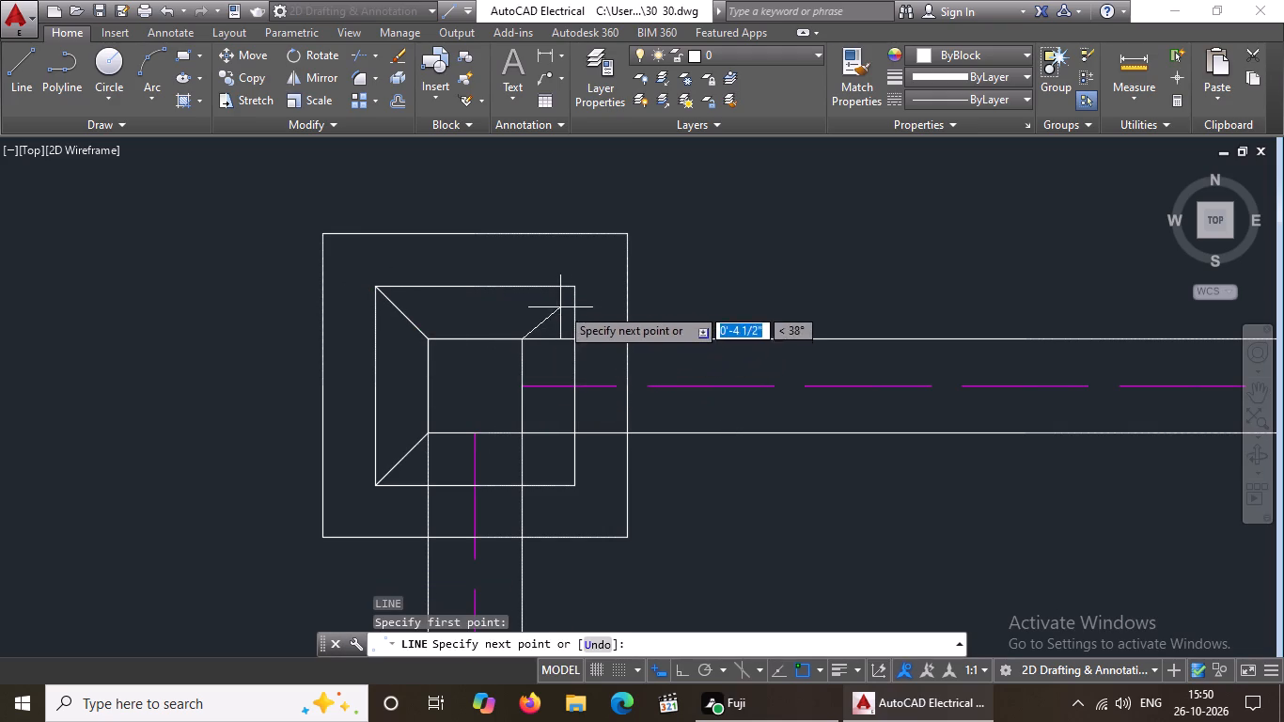
left_click_drag(574, 286, 587, 275)
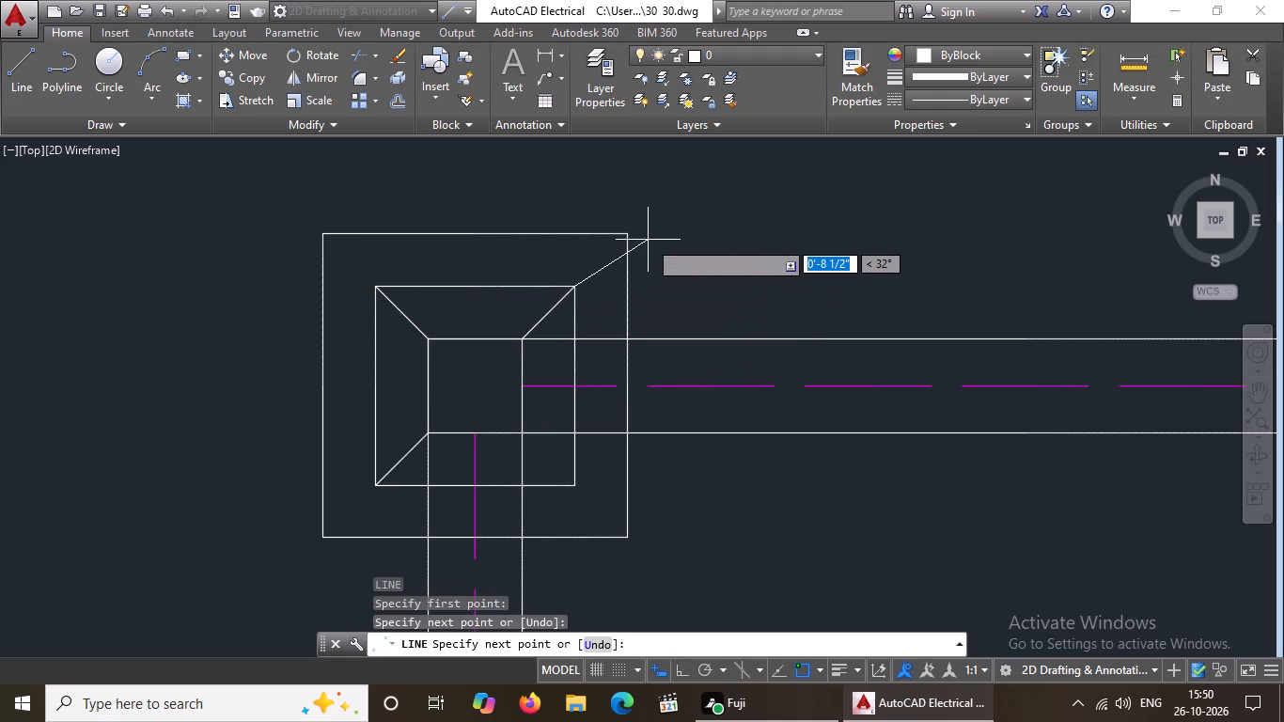
key("Return")
key("l")
key("Return")
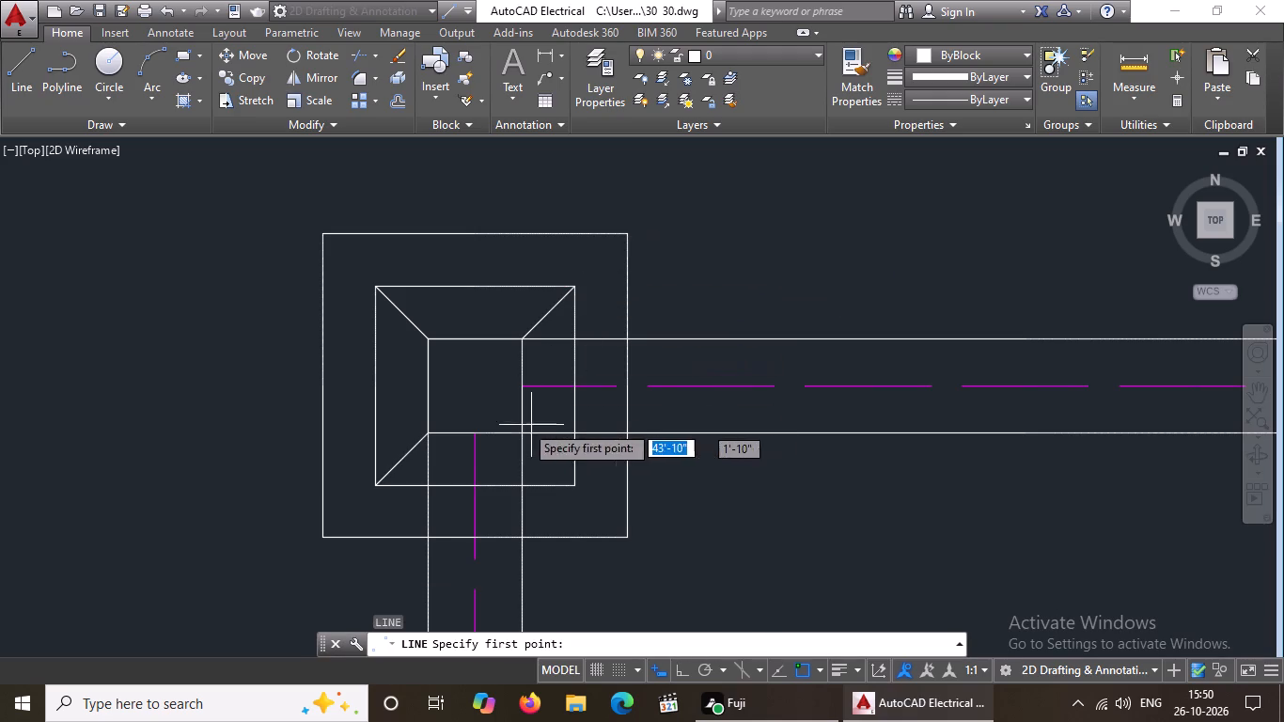
left_click(523, 437)
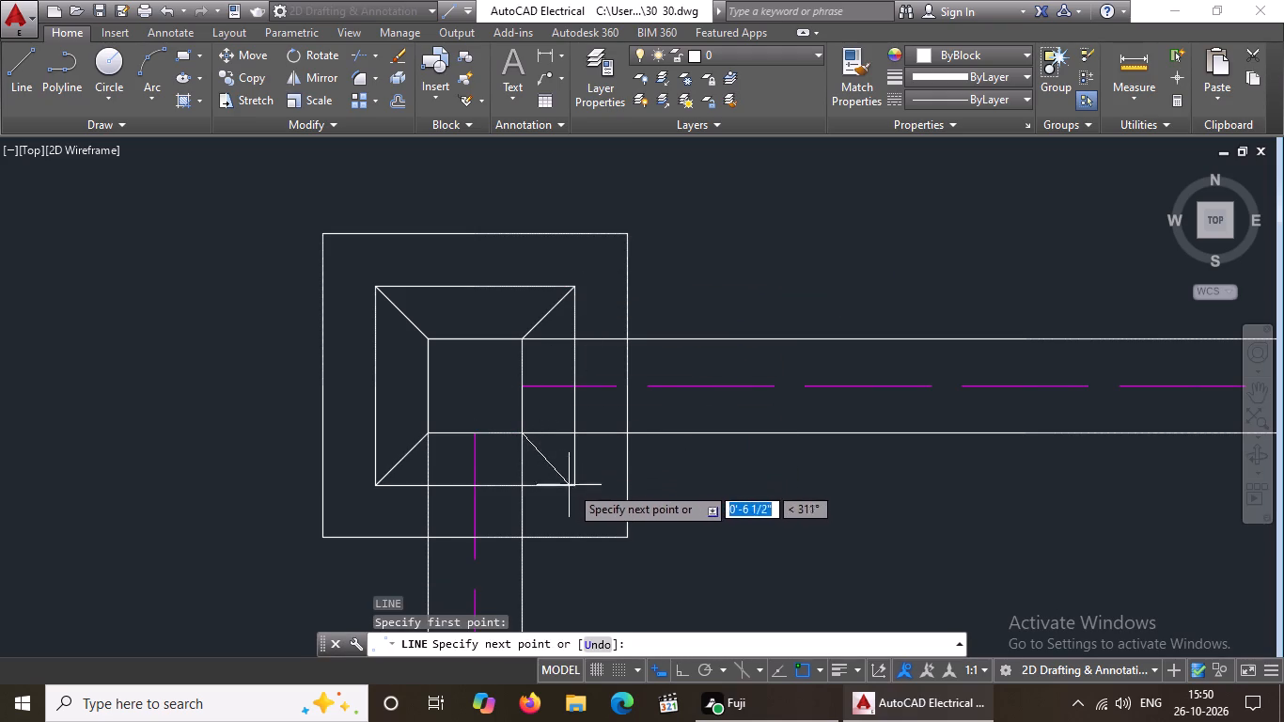
left_click(572, 485)
key("Return")
Draw diagonal lines joining the inner square's two upper corners to the column corners at the second footing of the top row.
key("l")
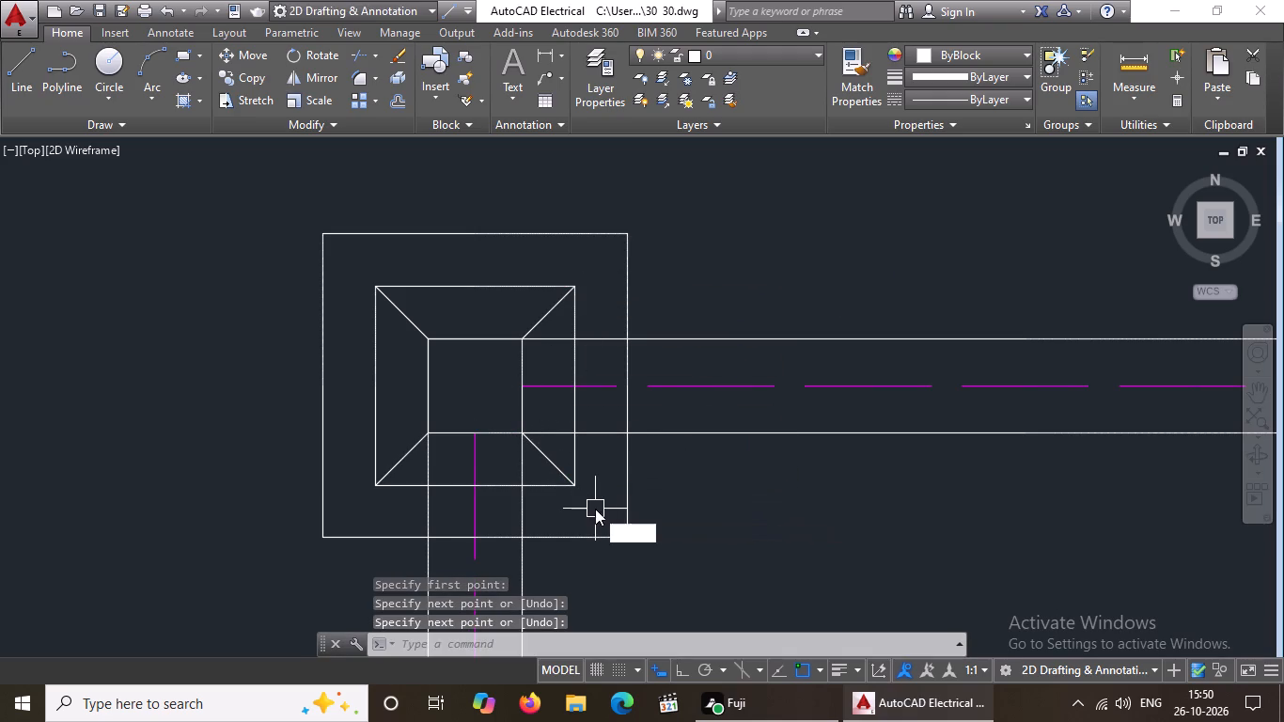
key("Return")
scroll(594, 504, "down", 3)
scroll(871, 464, "up", 2)
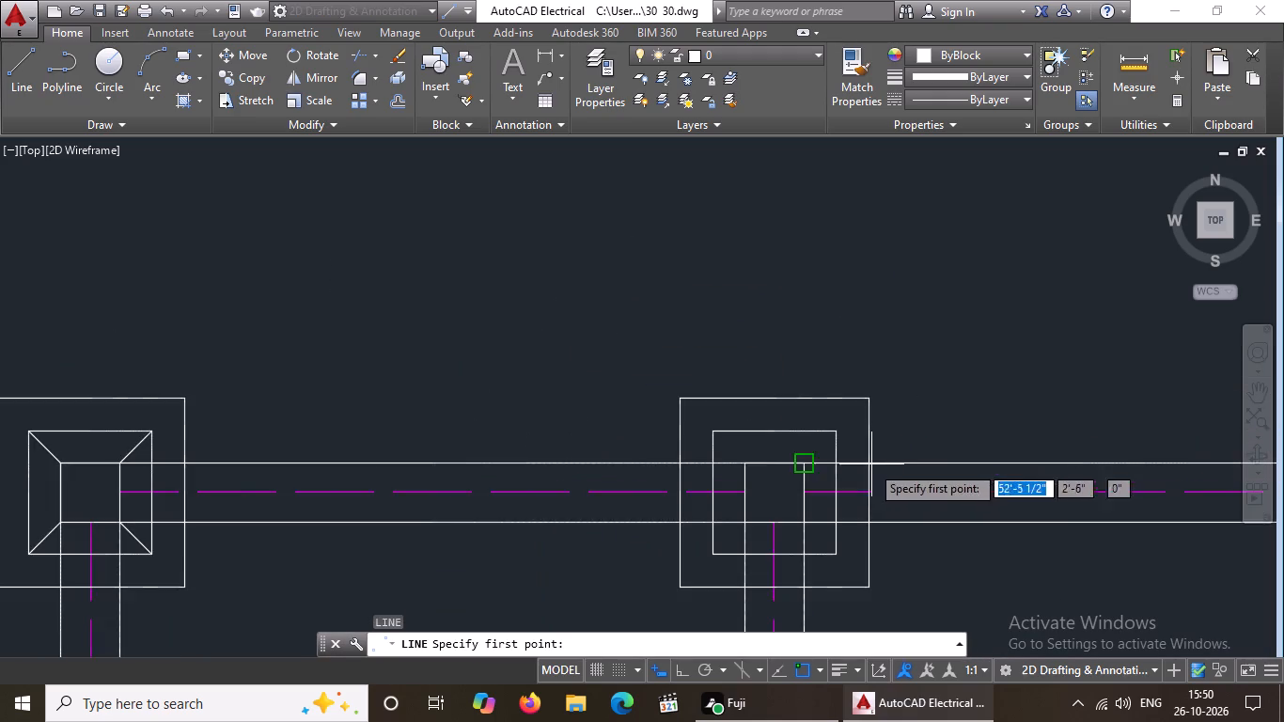
scroll(788, 463, "up", 2)
left_click(829, 464)
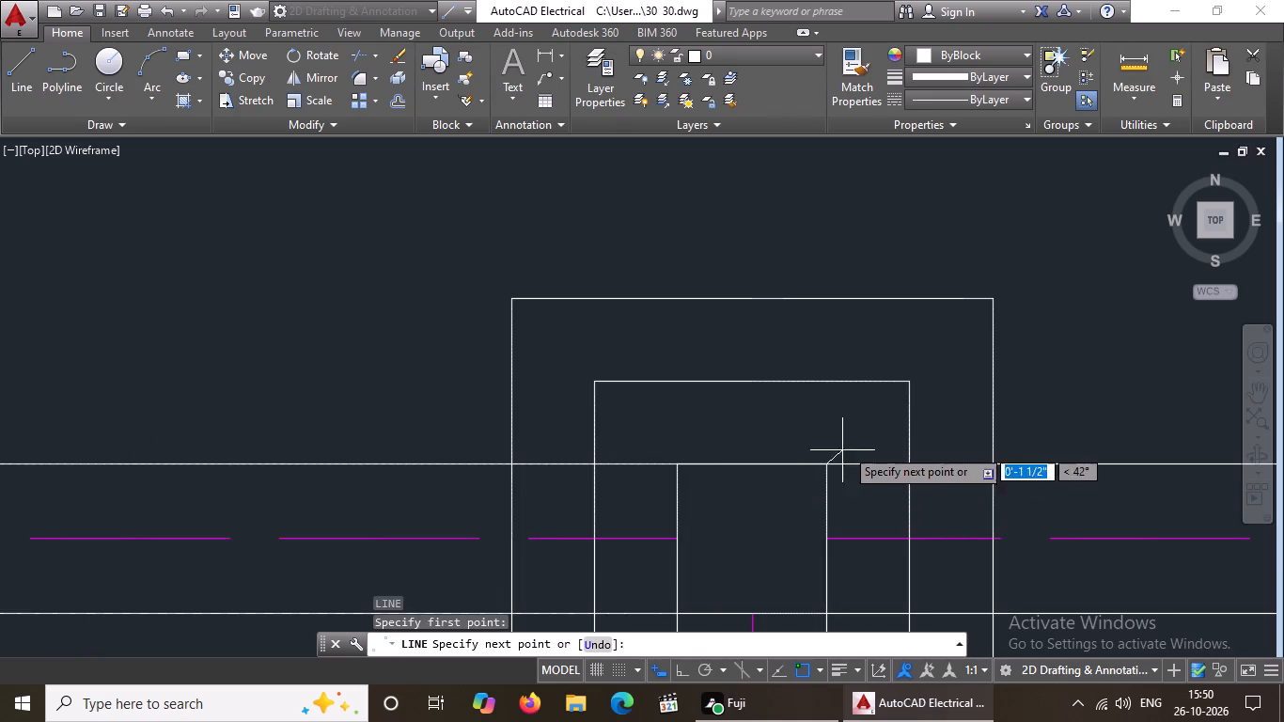
left_click(910, 382)
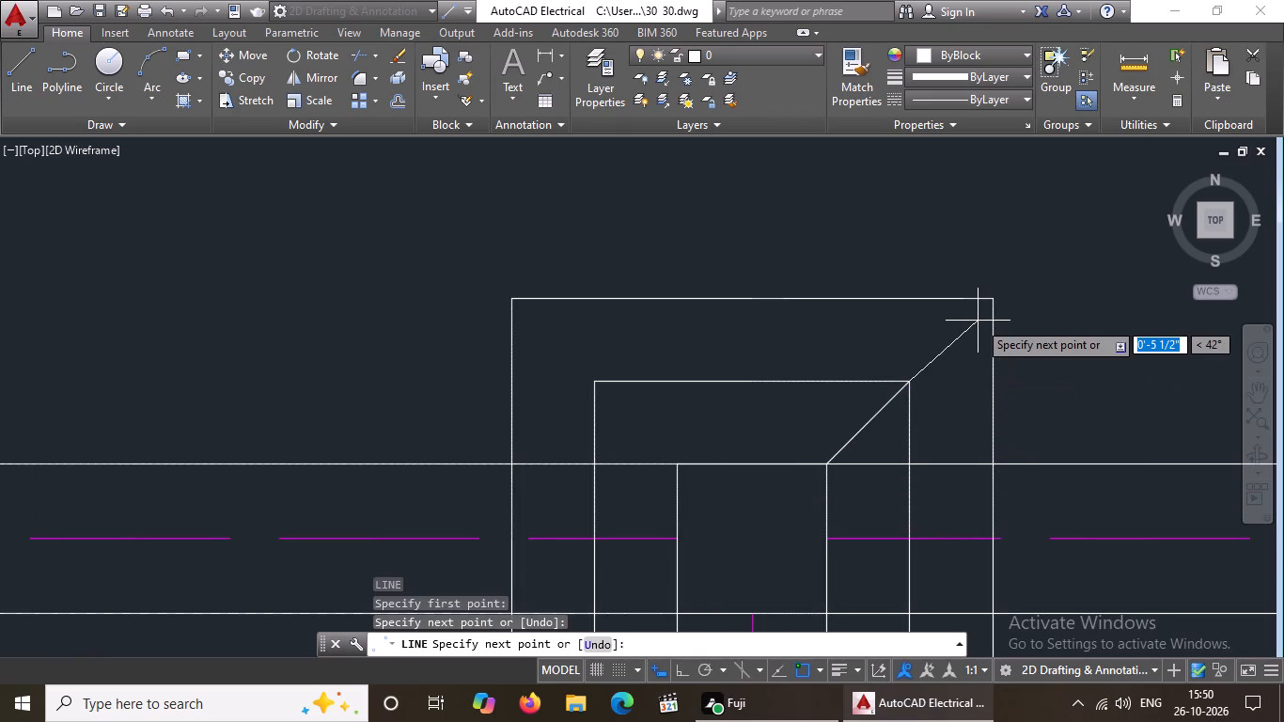
key("Return")
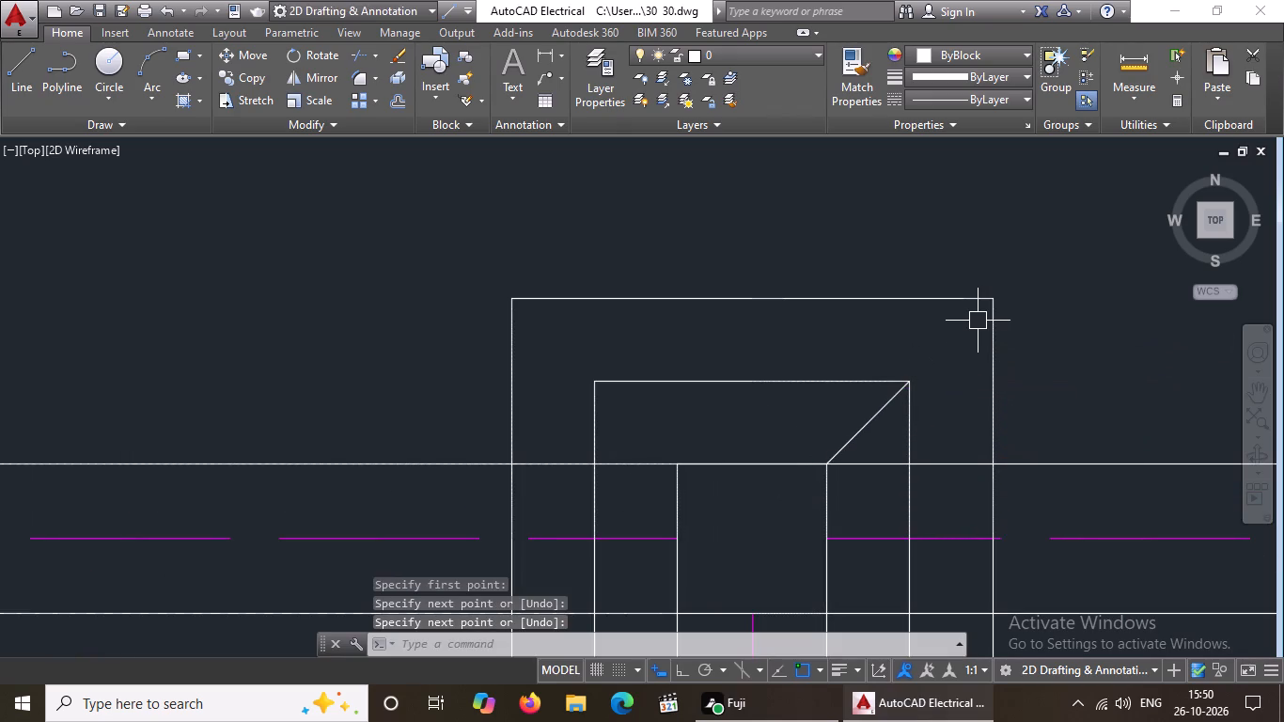
key("l")
key("Return")
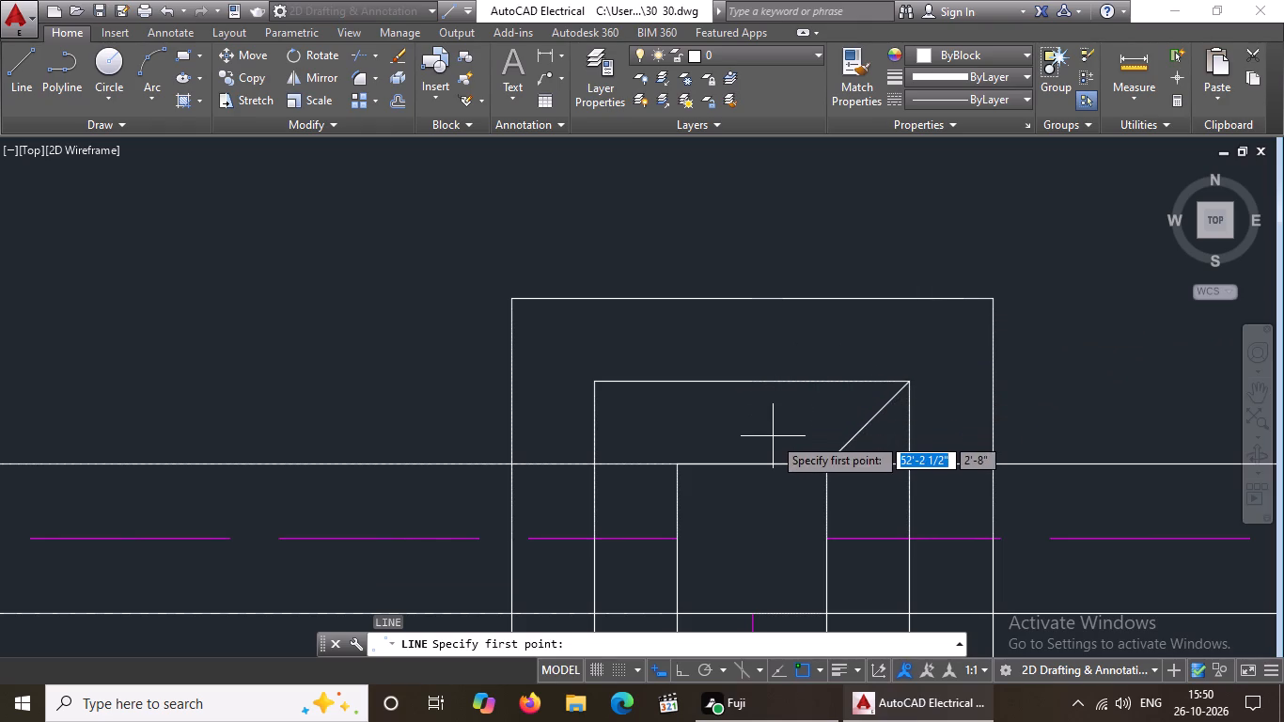
left_click(596, 383)
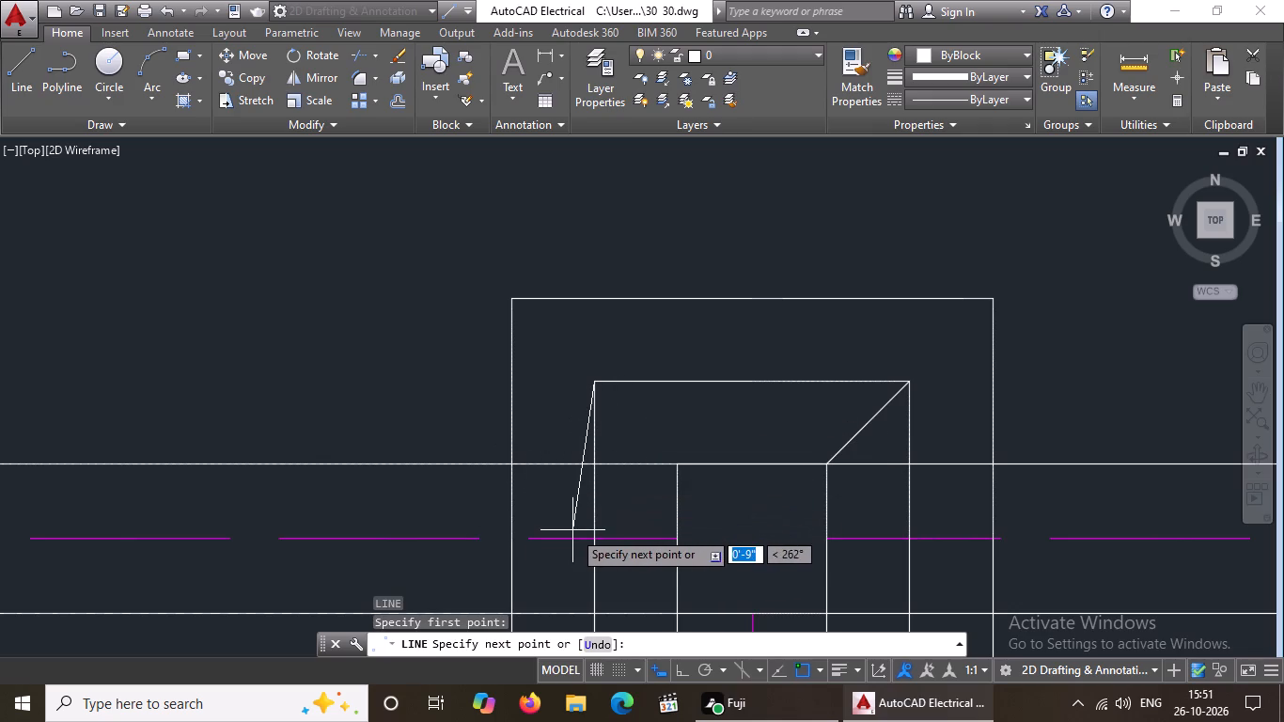
left_click_drag(678, 467, 698, 509)
key("Return")
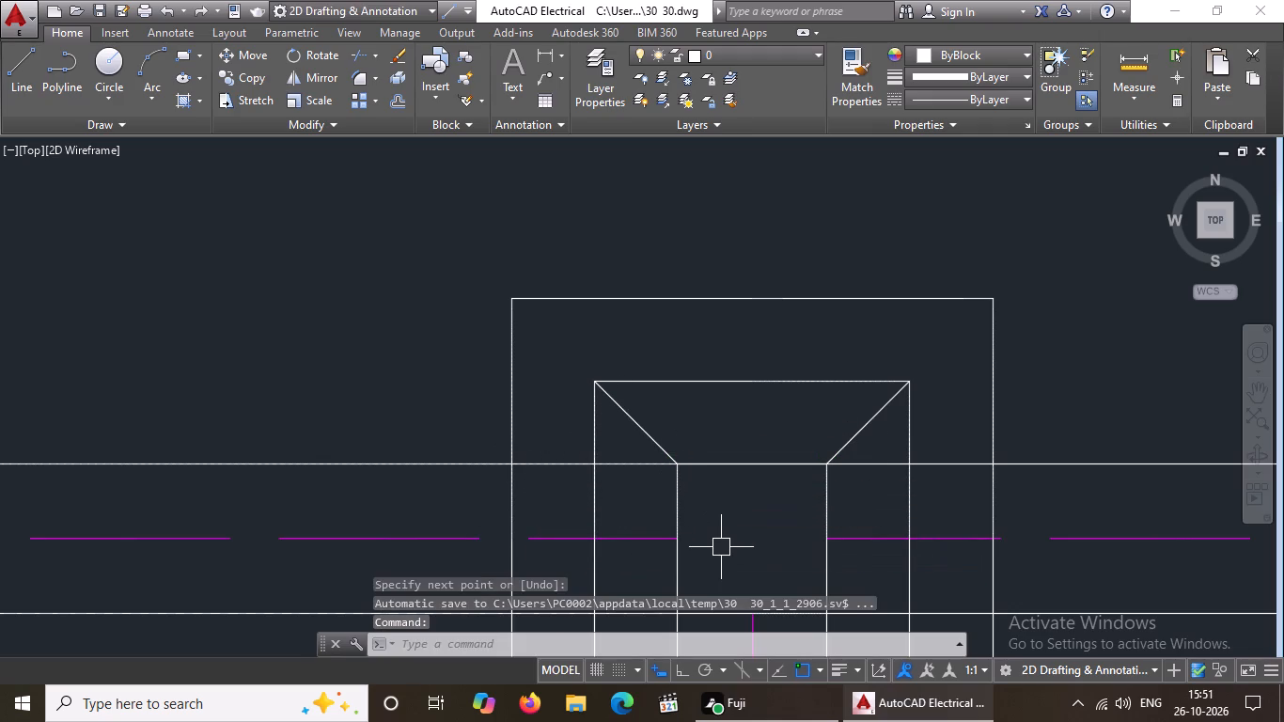
Draw diagonal lines joining the inner square's two lower corners to the column corners at the second footing of the top row.
scroll(657, 548, "down", 2)
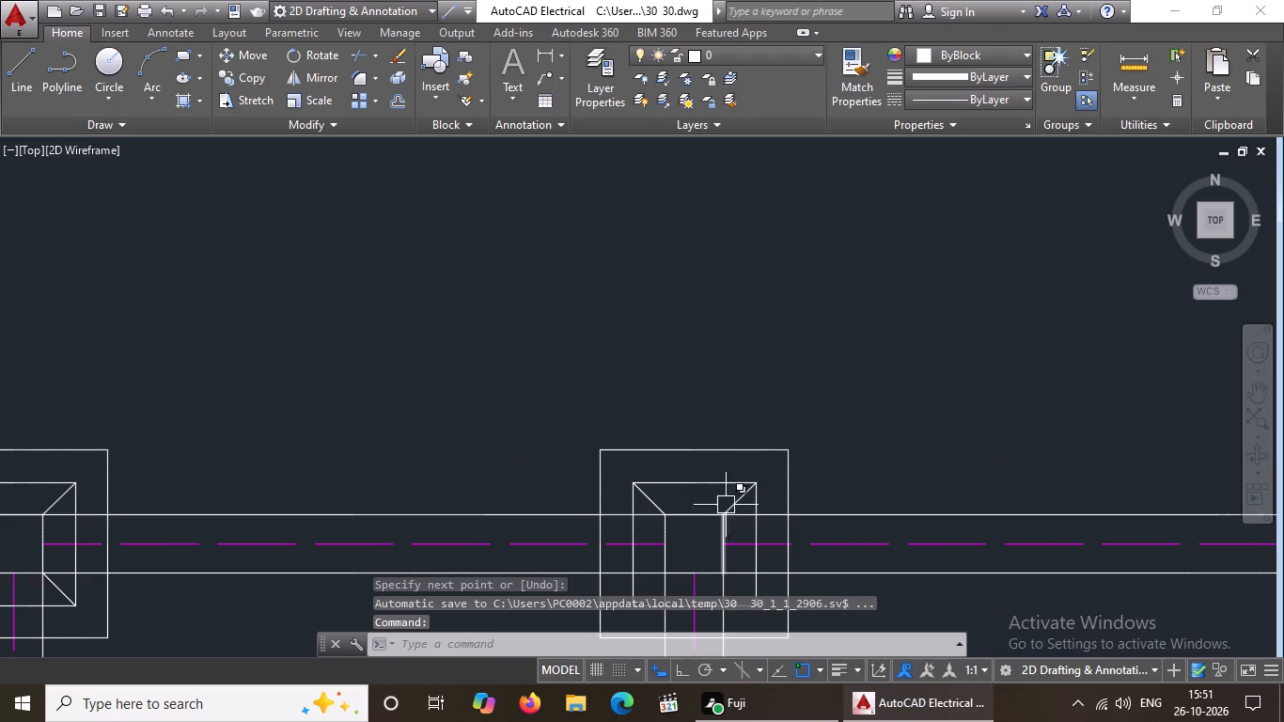
middle_click_drag(759, 420, 768, 397)
middle_click_drag(728, 513, 759, 435)
scroll(744, 528, "up", 2)
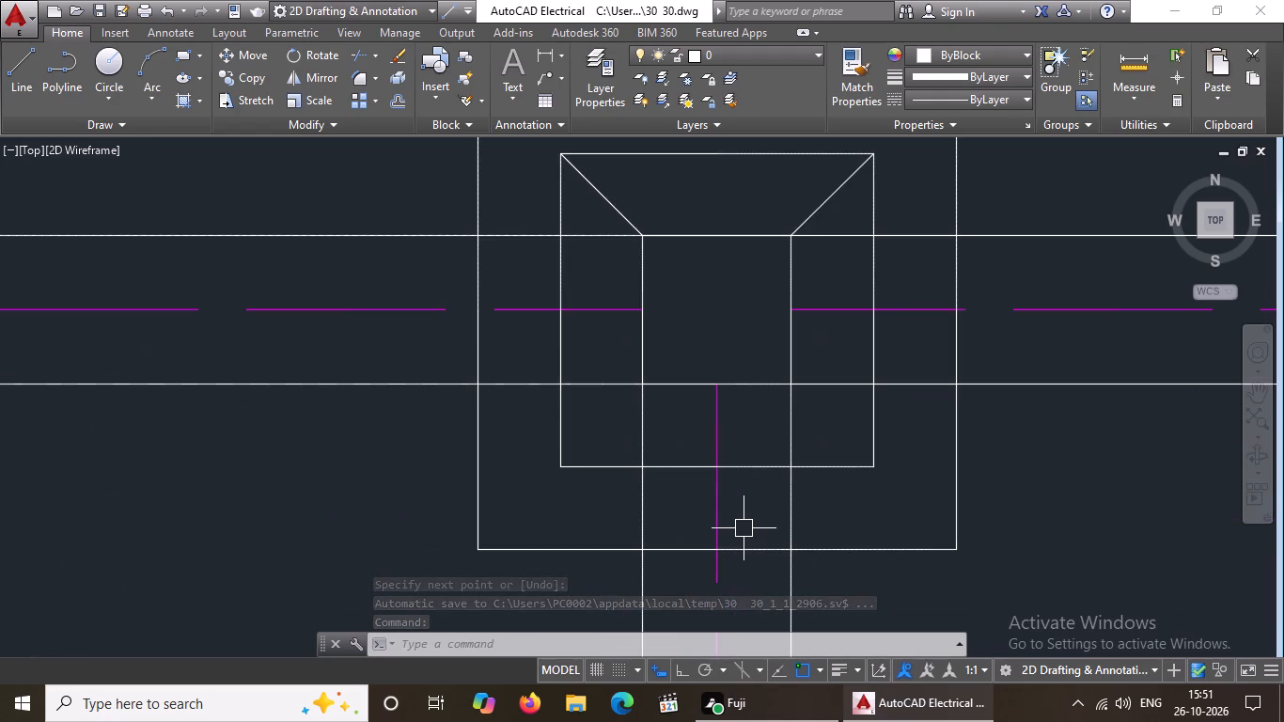
key("l")
key("Return")
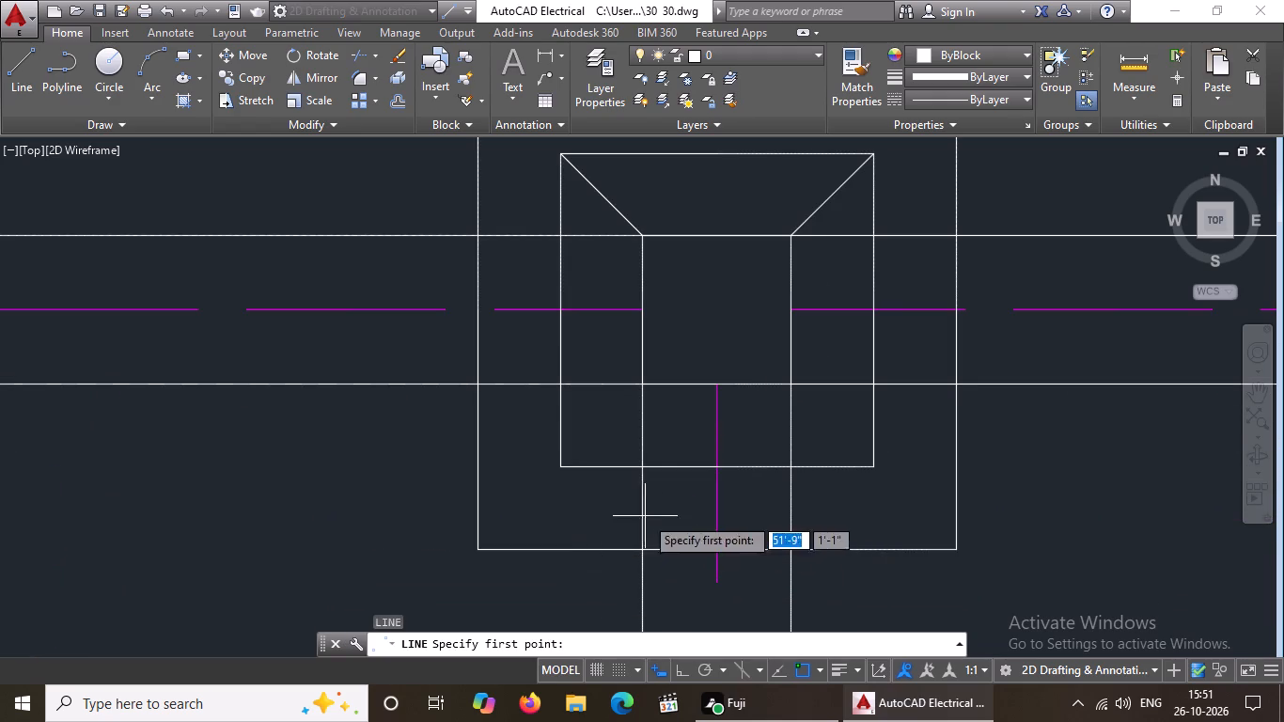
left_click(563, 465)
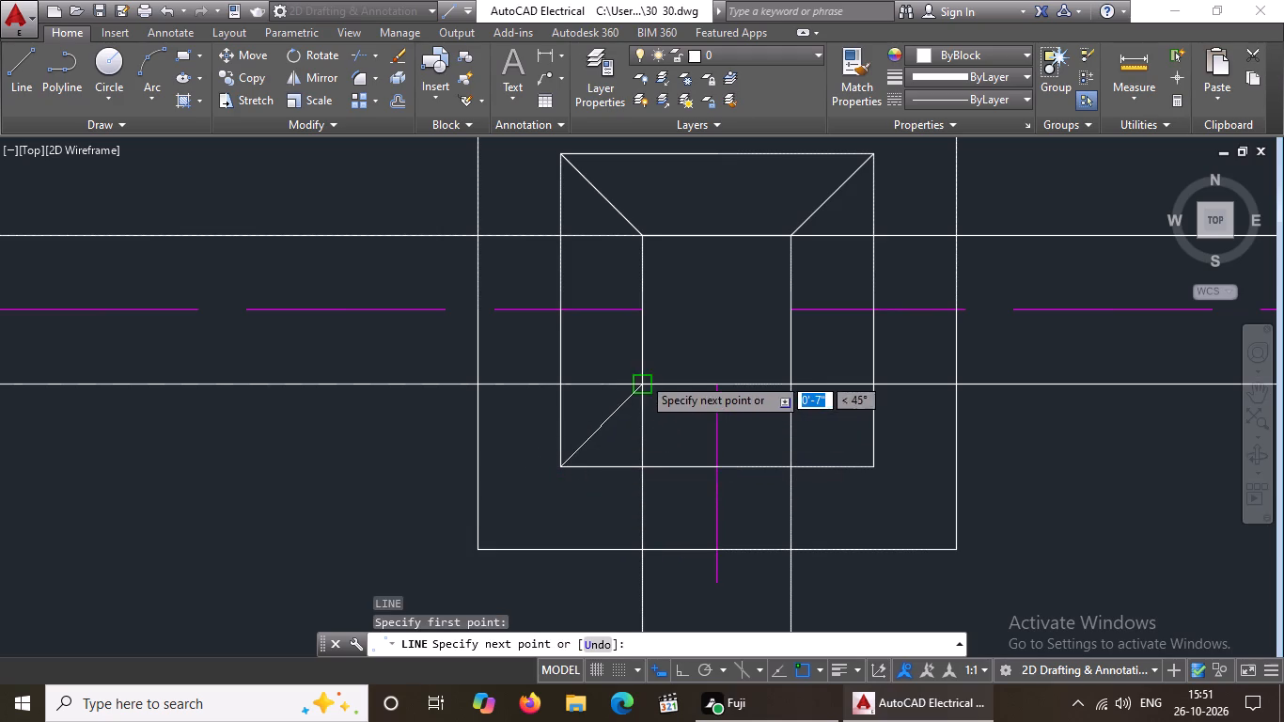
left_click_drag(645, 381, 660, 368)
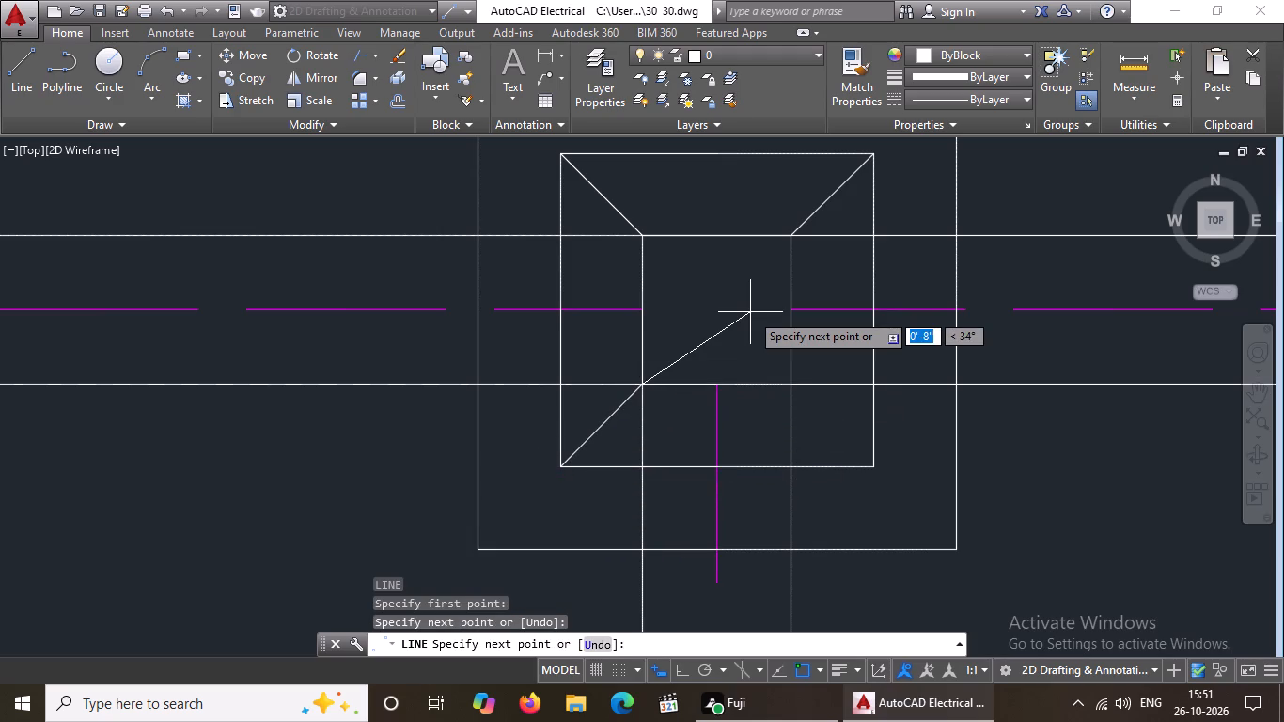
key("Return")
key("l")
key("Return")
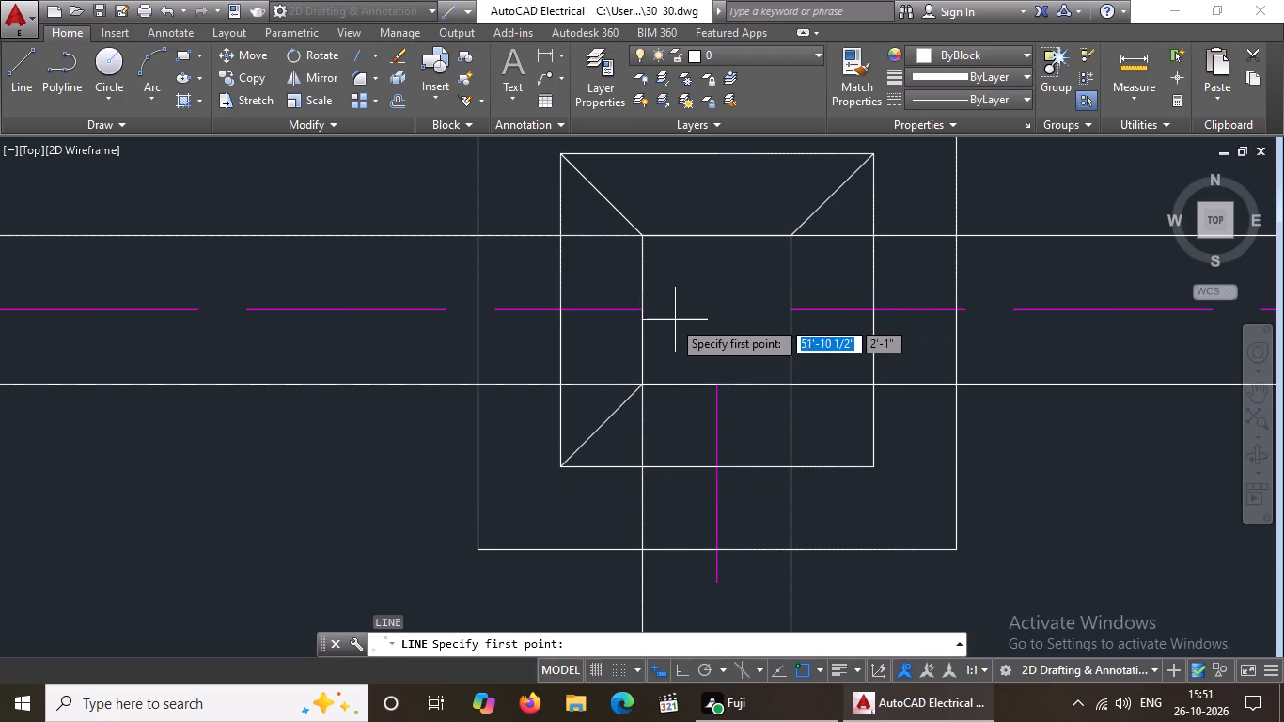
left_click(792, 378)
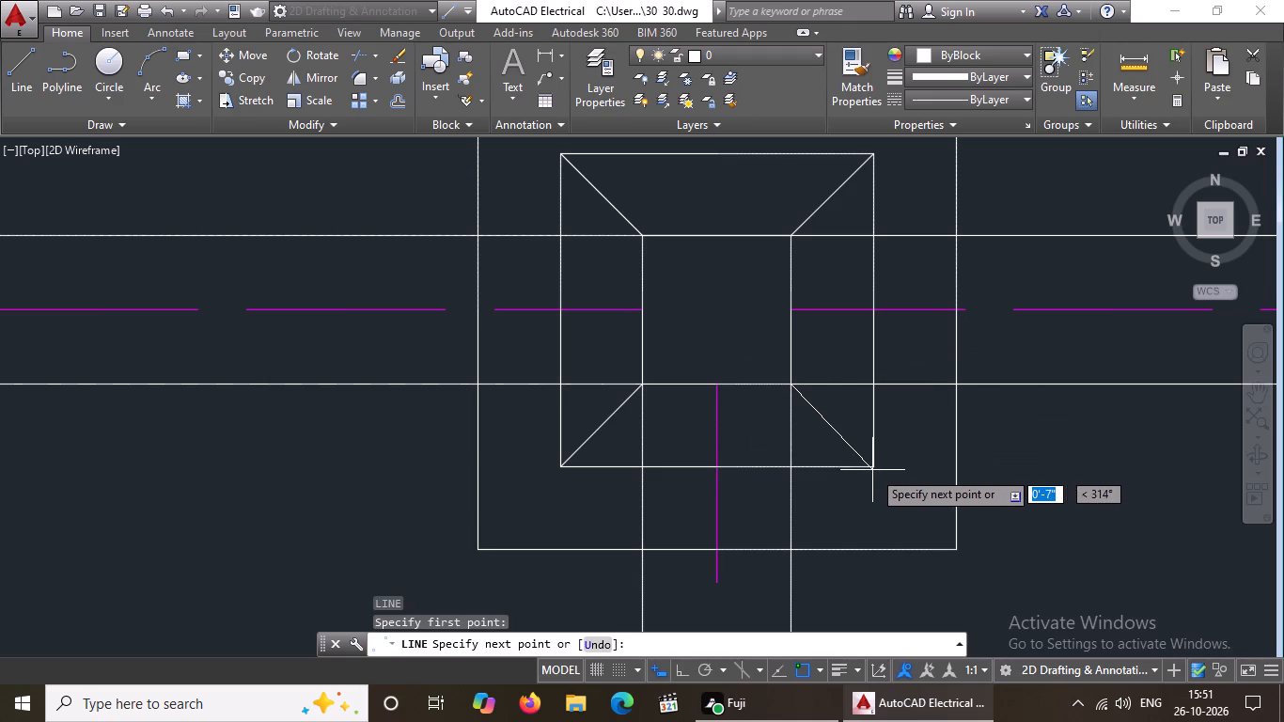
left_click(872, 464)
key("Return")
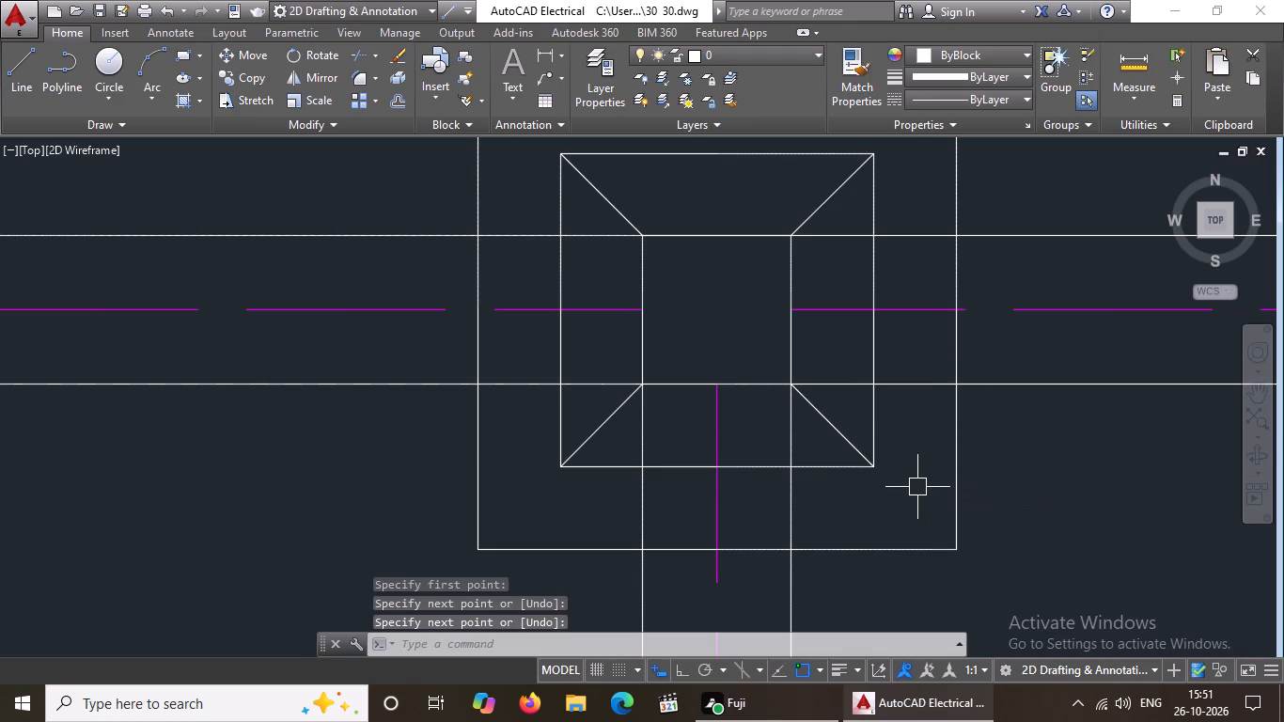
Draw diagonal lines joining the inner square's two upper corners to the column corners at the third footing of the top row.
scroll(910, 490, "down", 2)
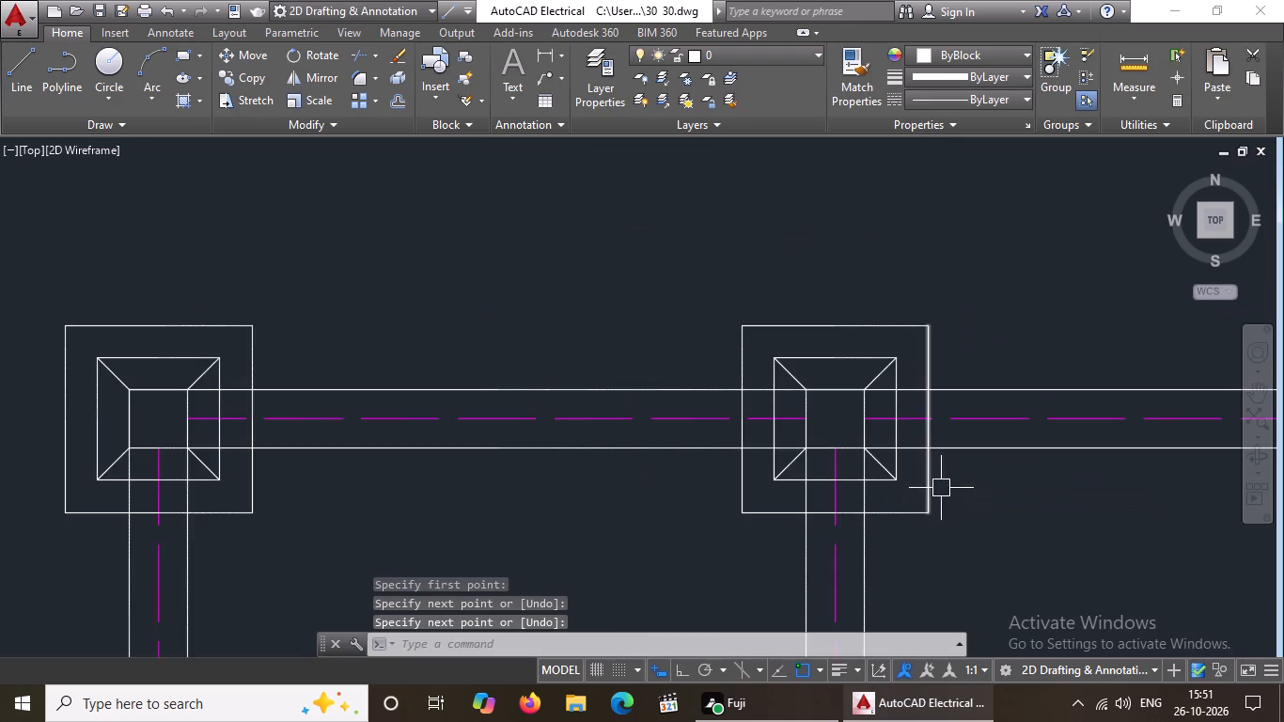
scroll(932, 492, "down", 4)
scroll(1104, 508, "up", 3)
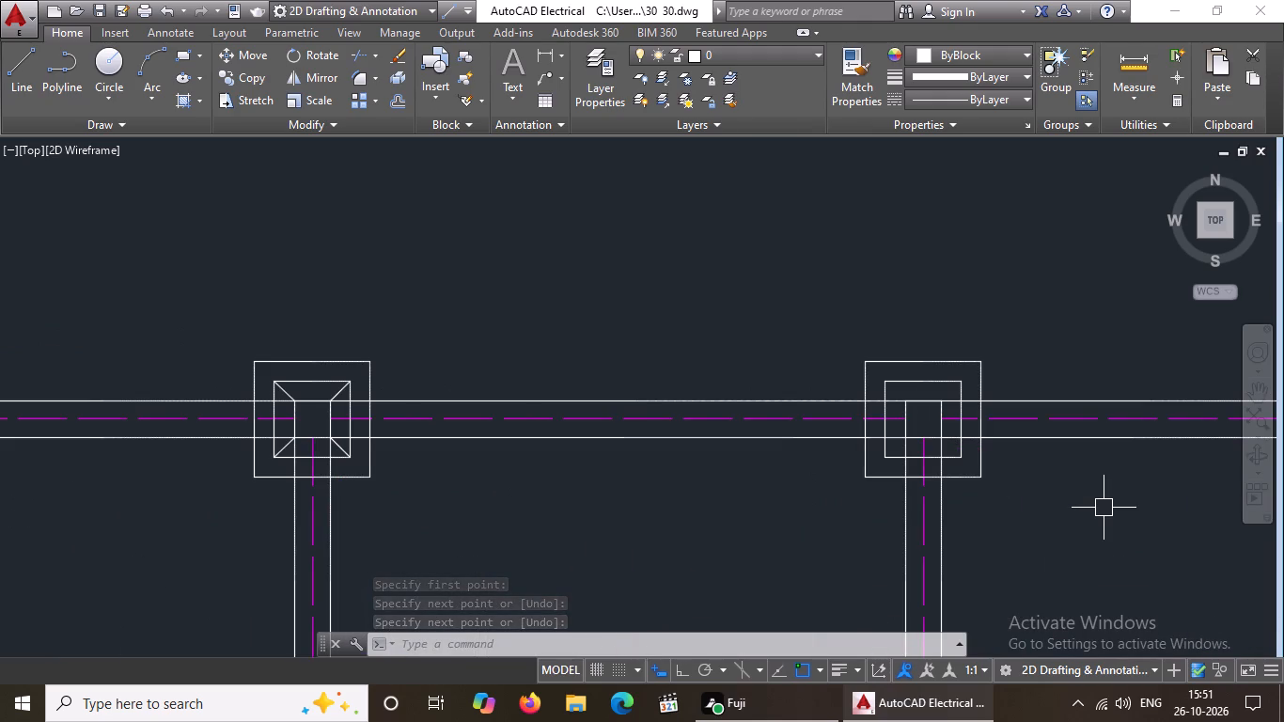
key("l")
key("Return")
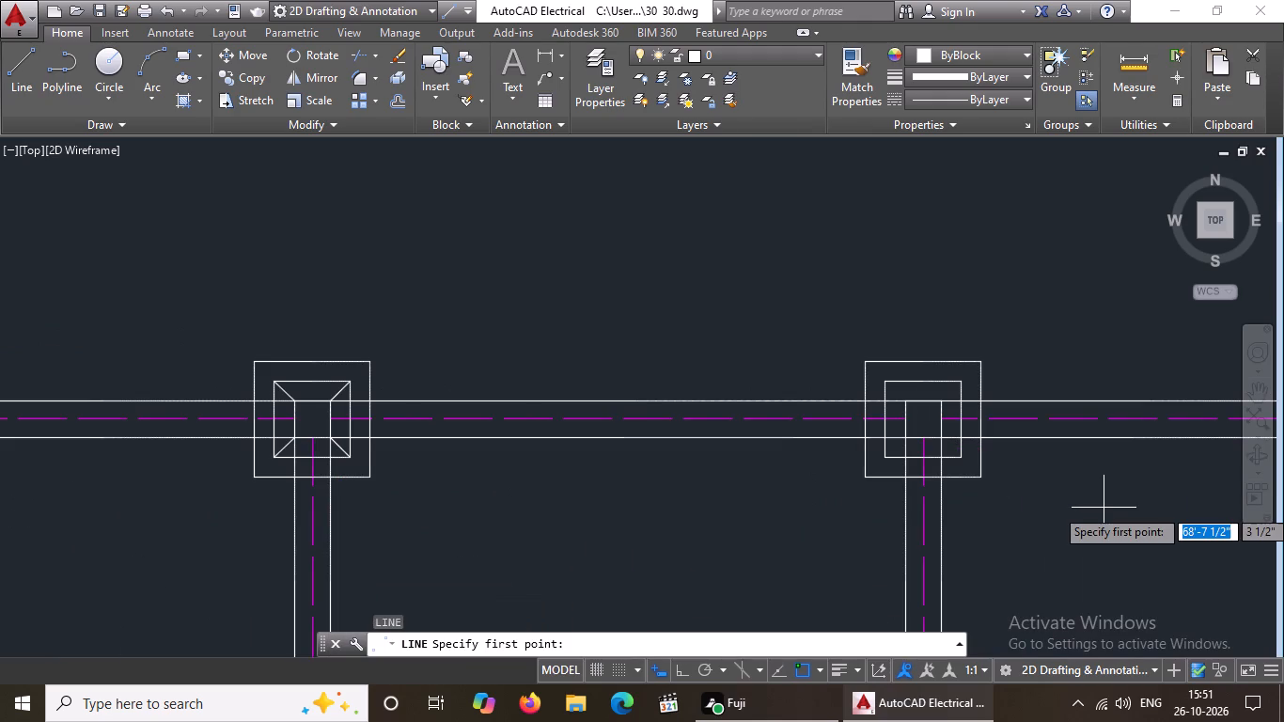
left_click(940, 400)
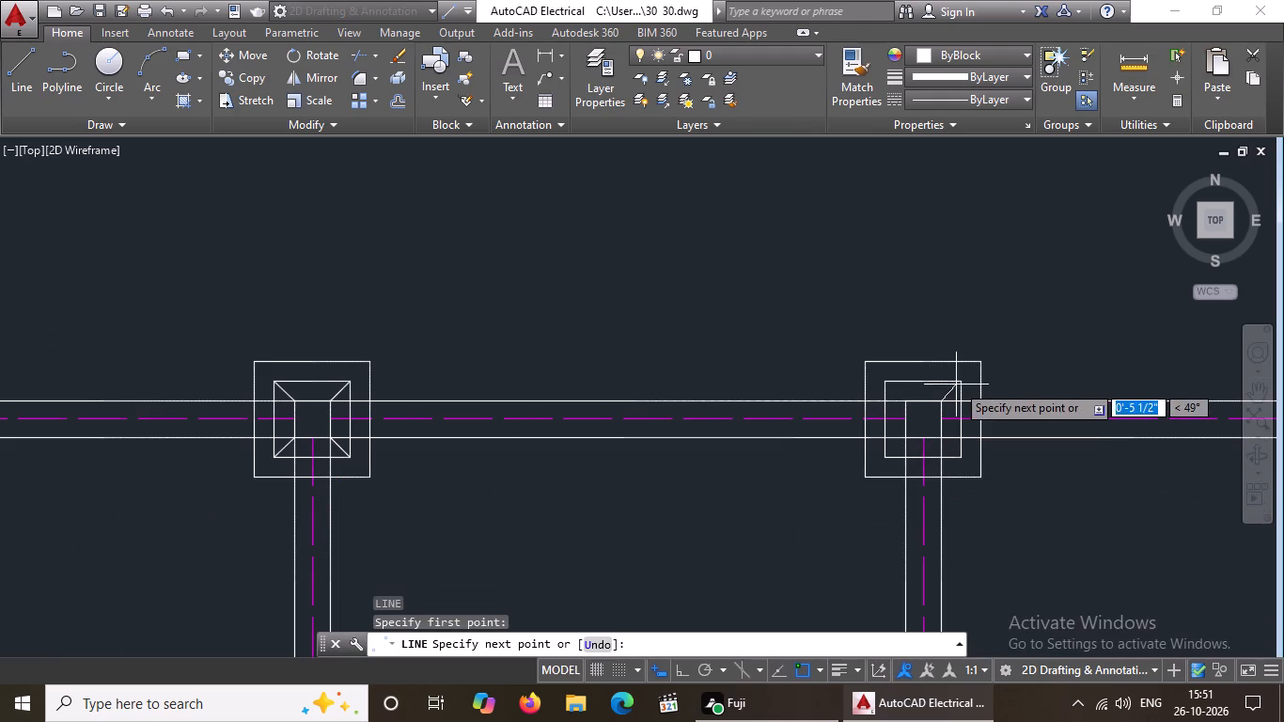
left_click(961, 383)
key("Return")
key("l")
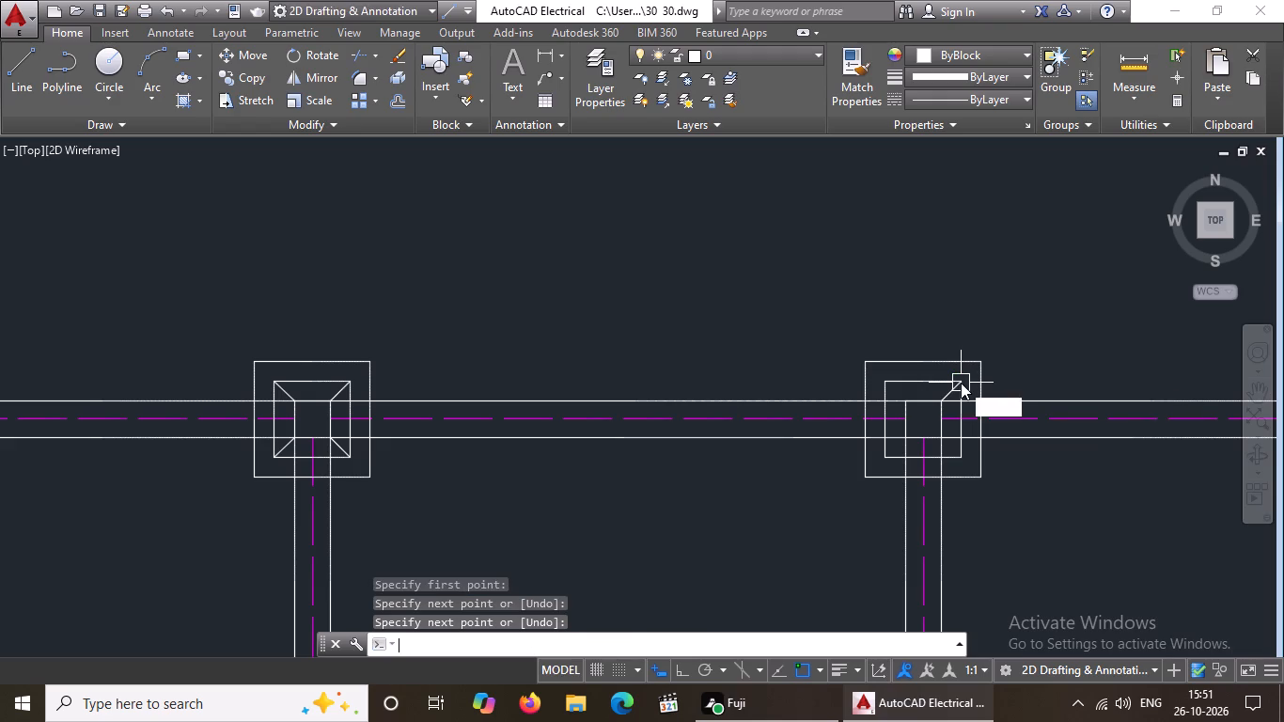
key("Return")
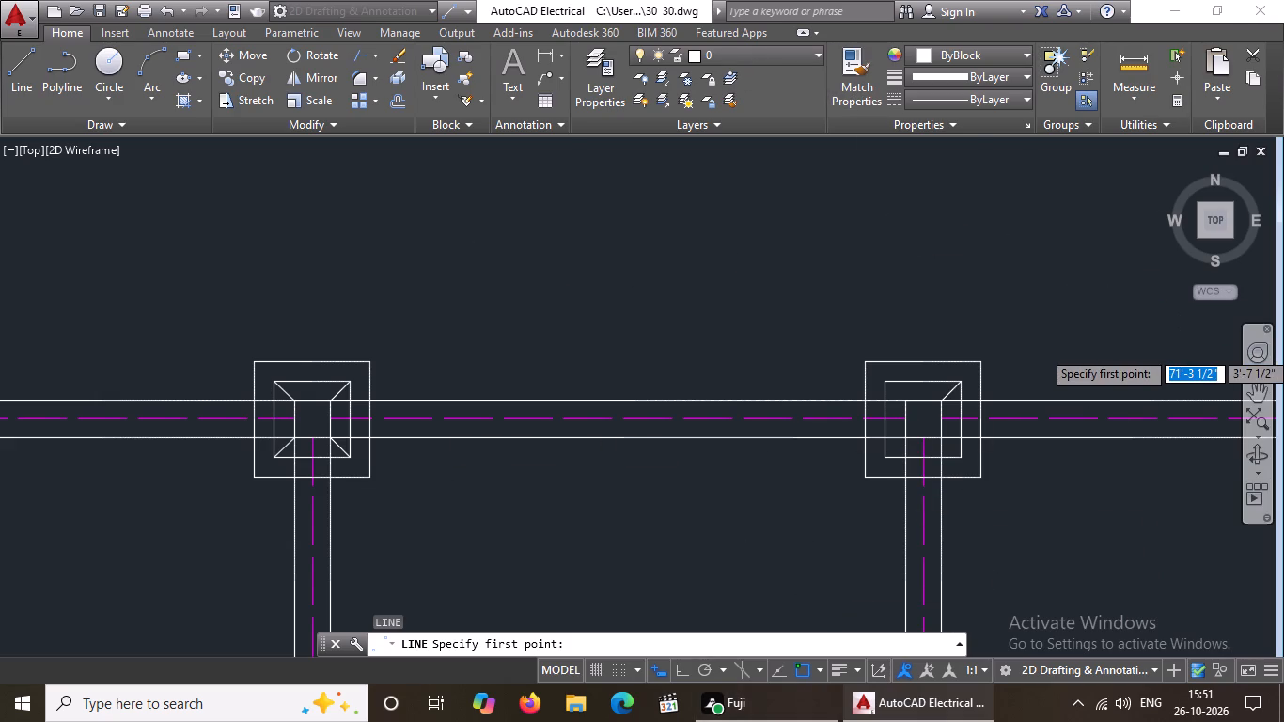
left_click(886, 382)
left_click(907, 400)
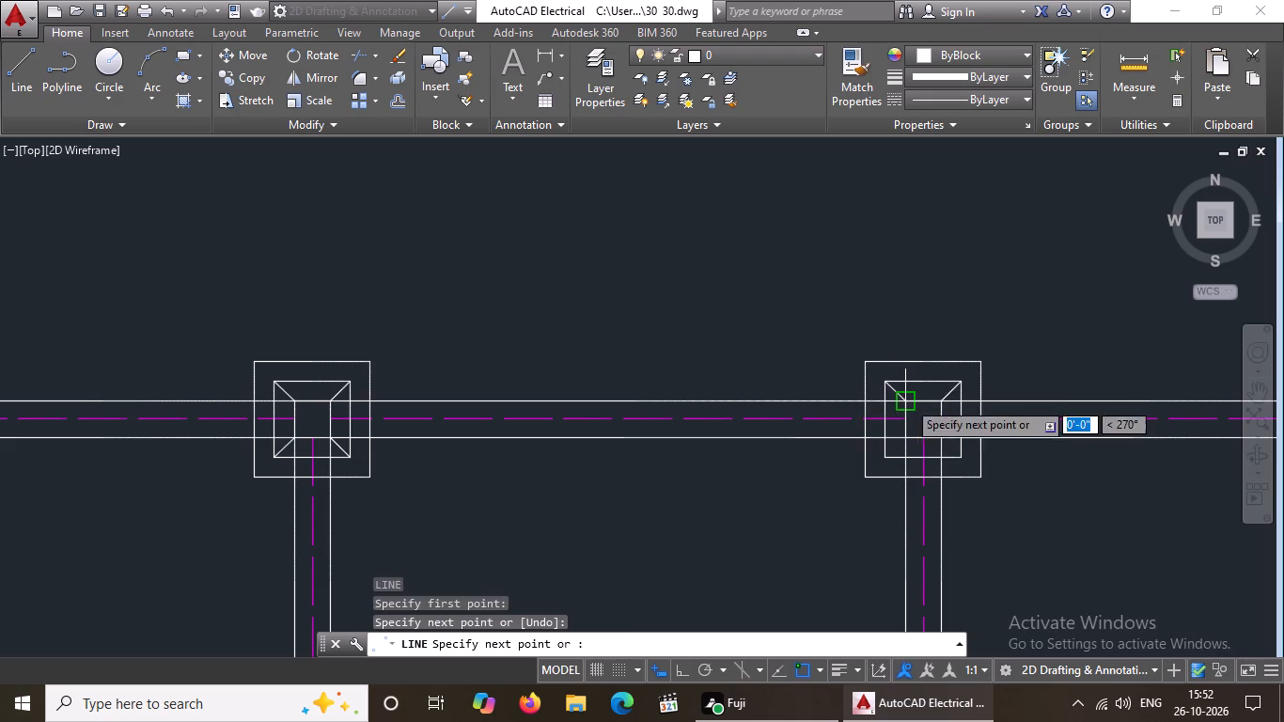
key("Return")
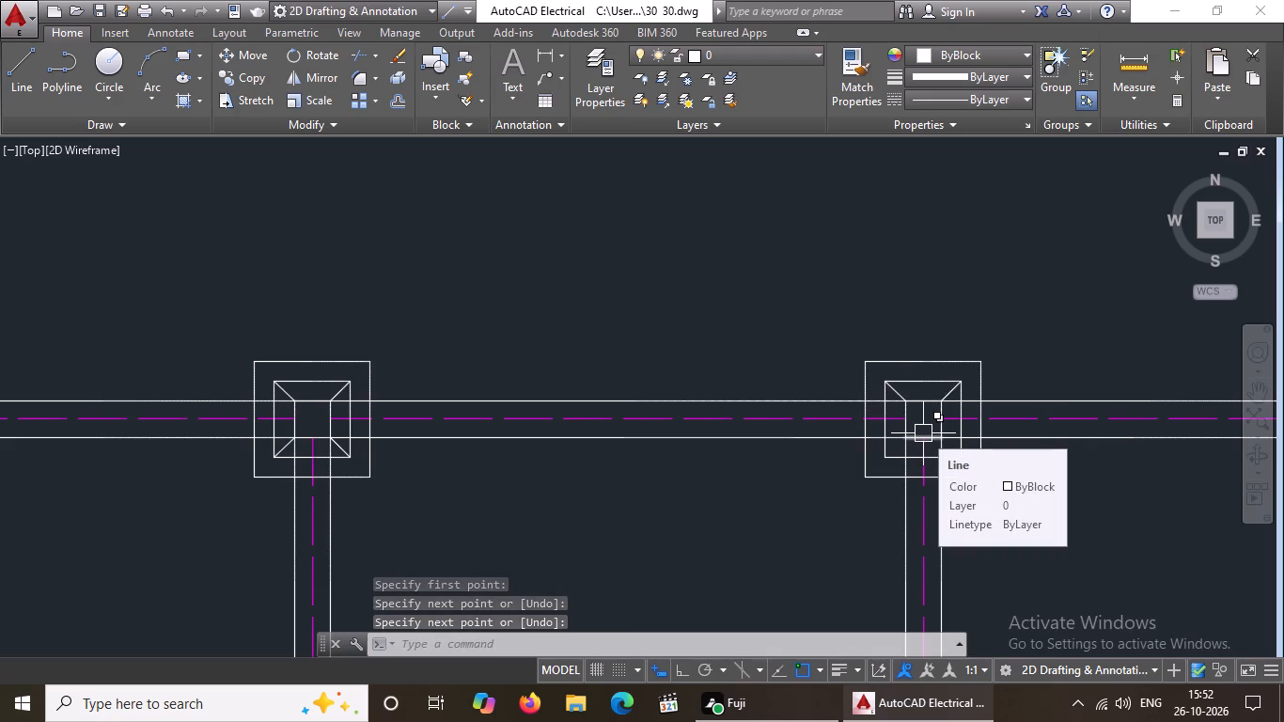
Draw diagonal lines joining the inner square's two lower corners to the column corners at the third footing of the top row.
key("l")
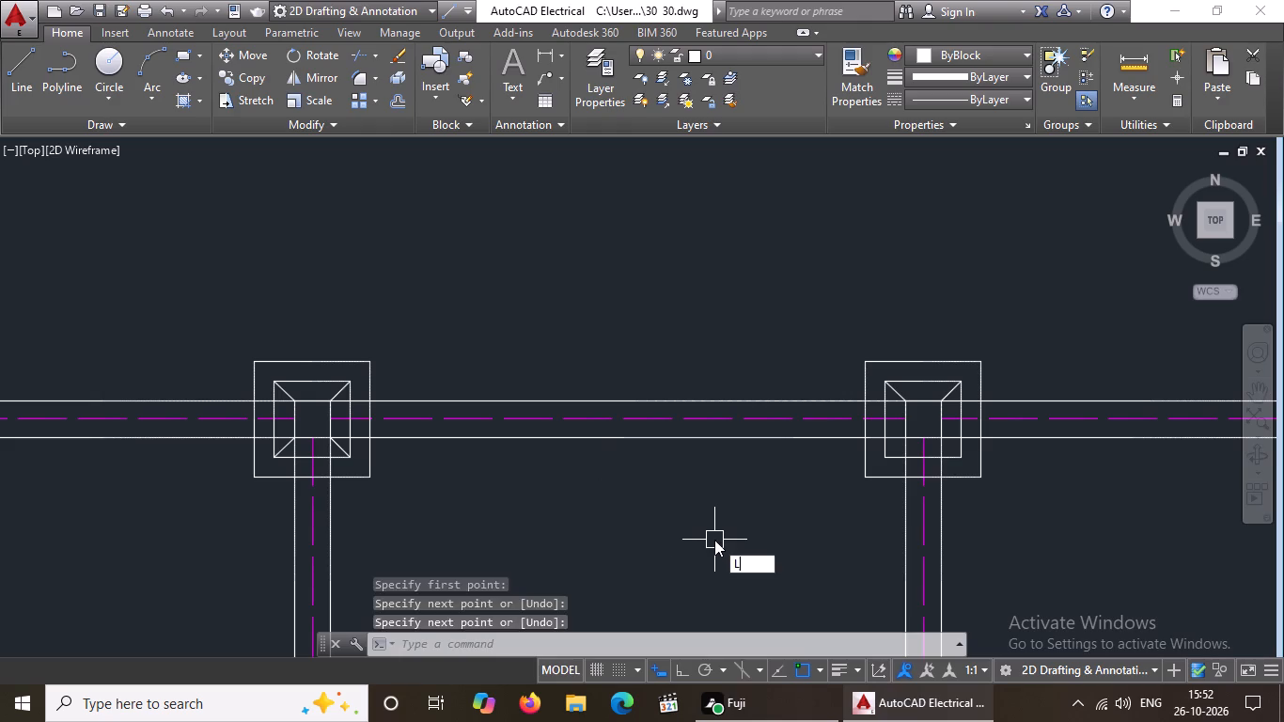
key("Return")
scroll(931, 426, "up", 2)
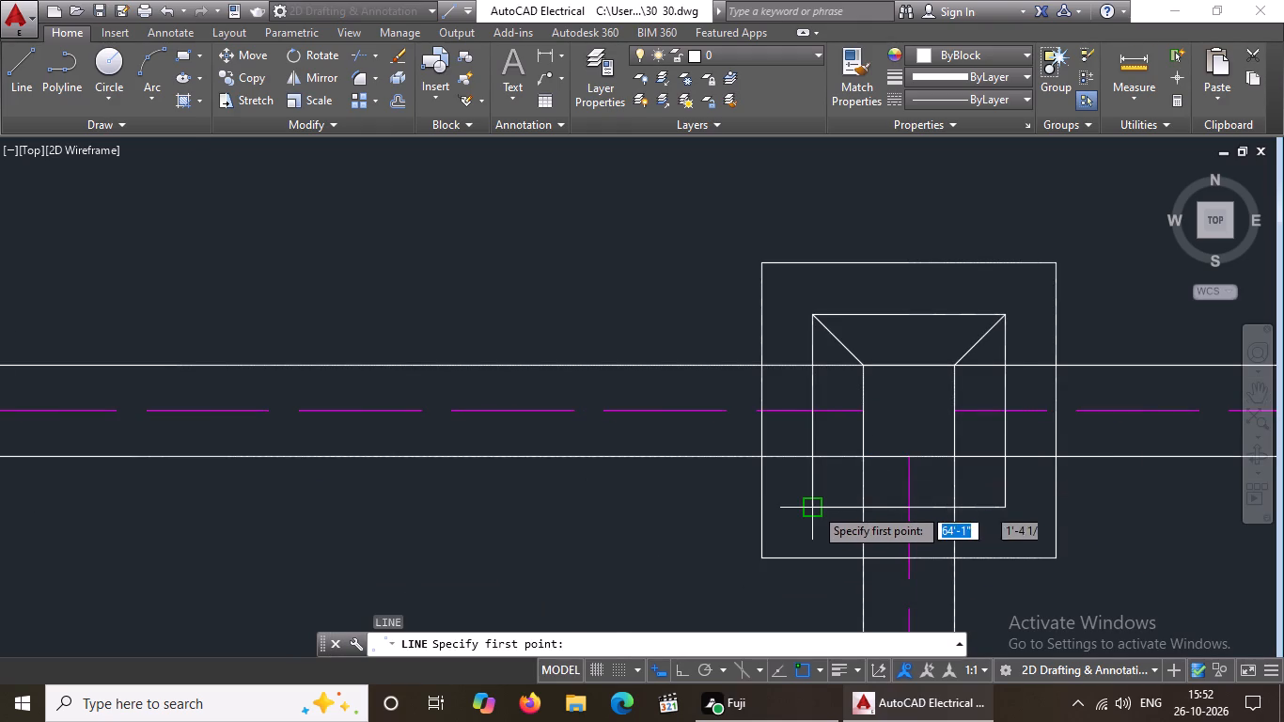
left_click_drag(811, 509, 821, 505)
left_click(865, 457)
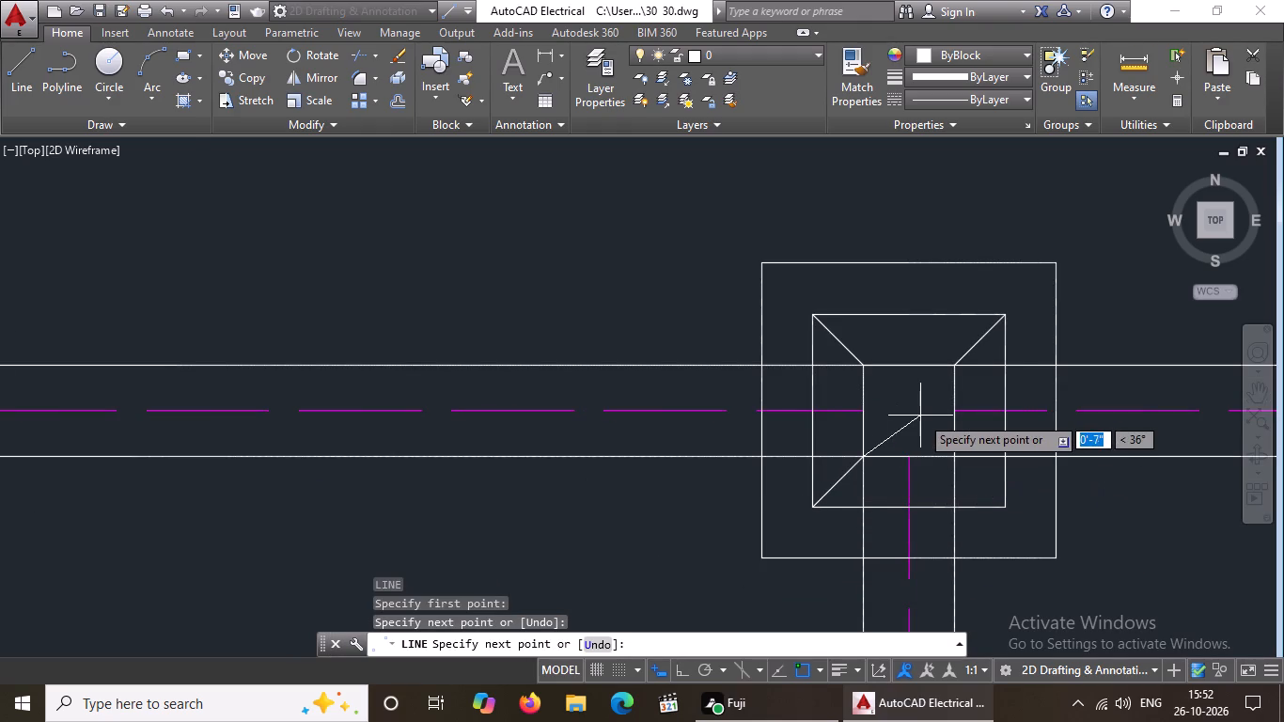
key("Return")
key("l")
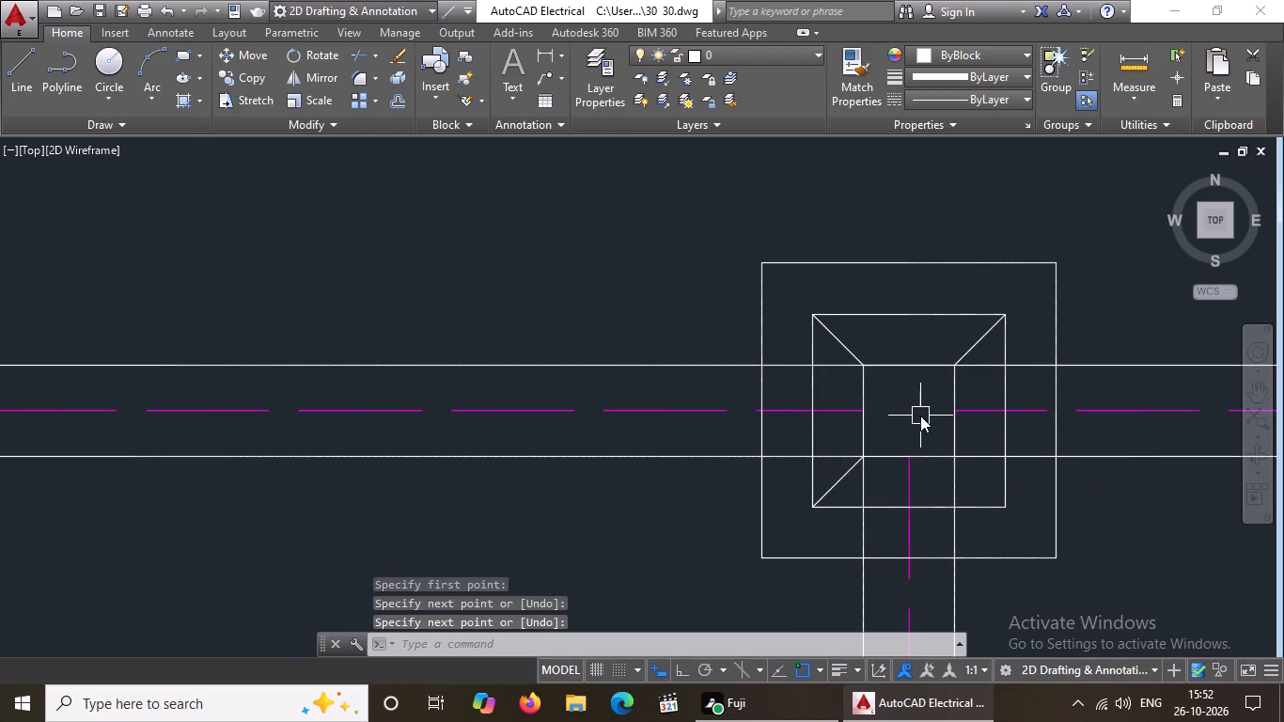
key("Return")
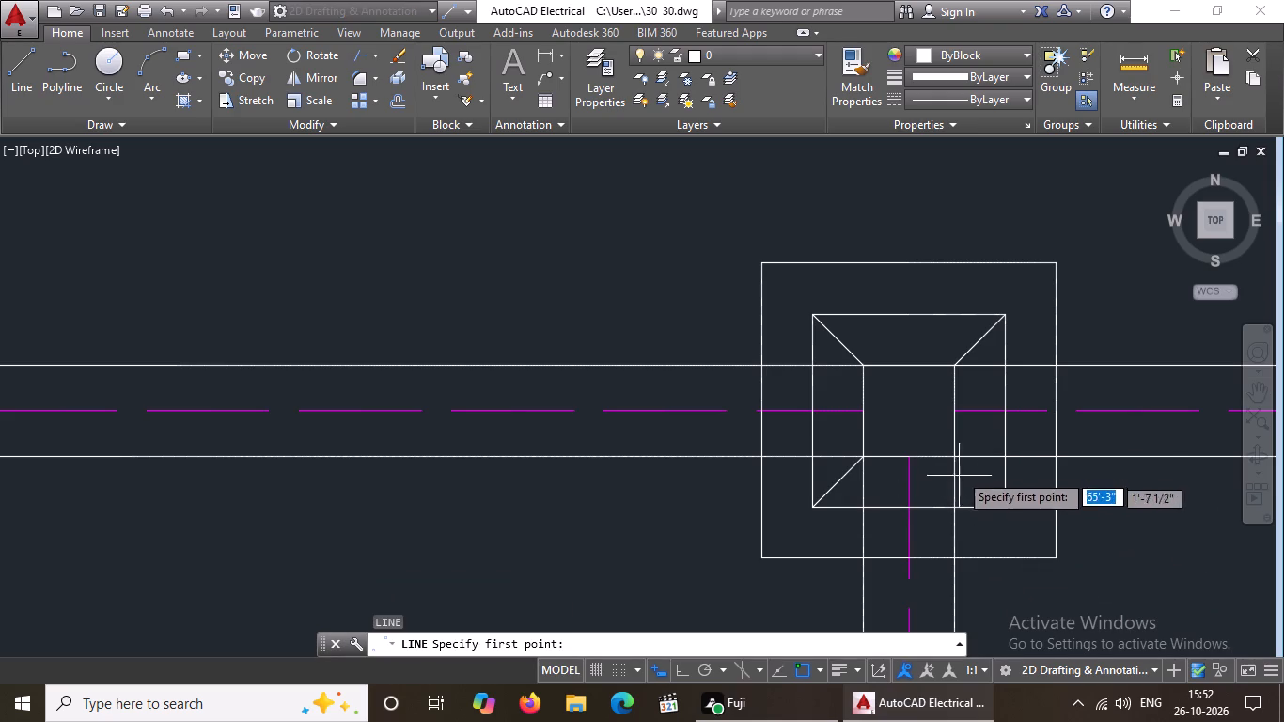
left_click(956, 458)
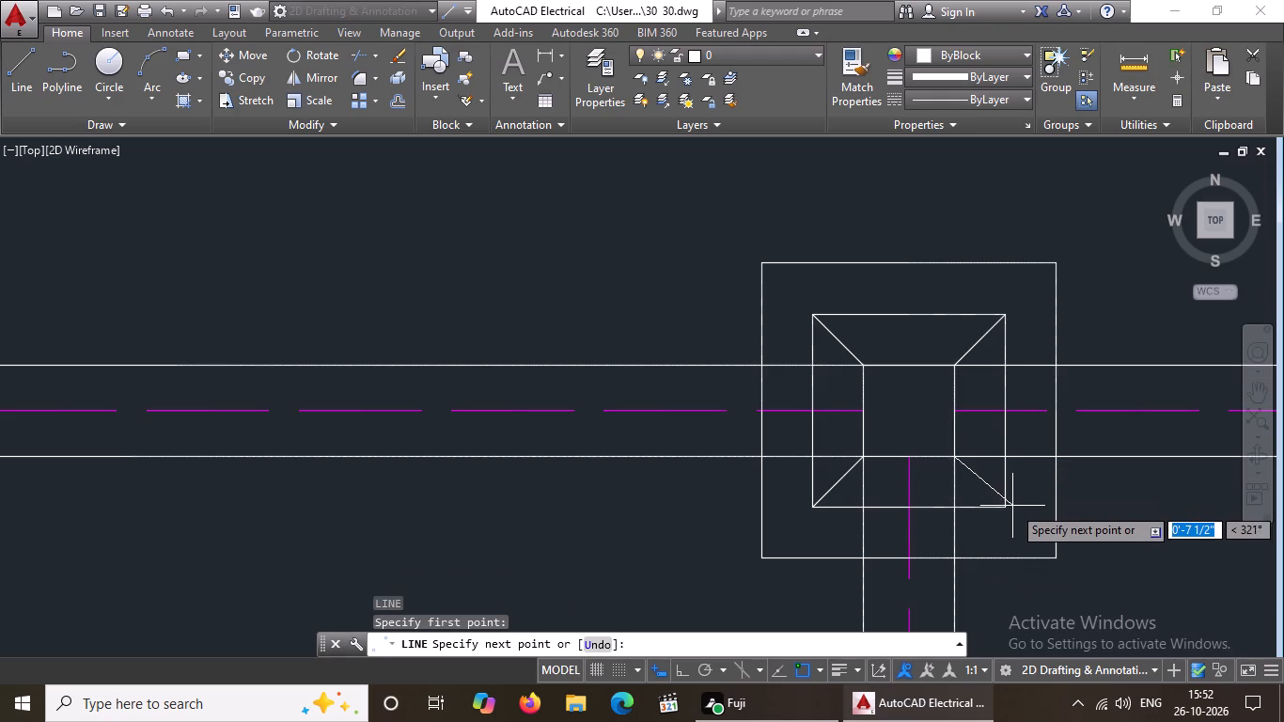
left_click(1006, 503)
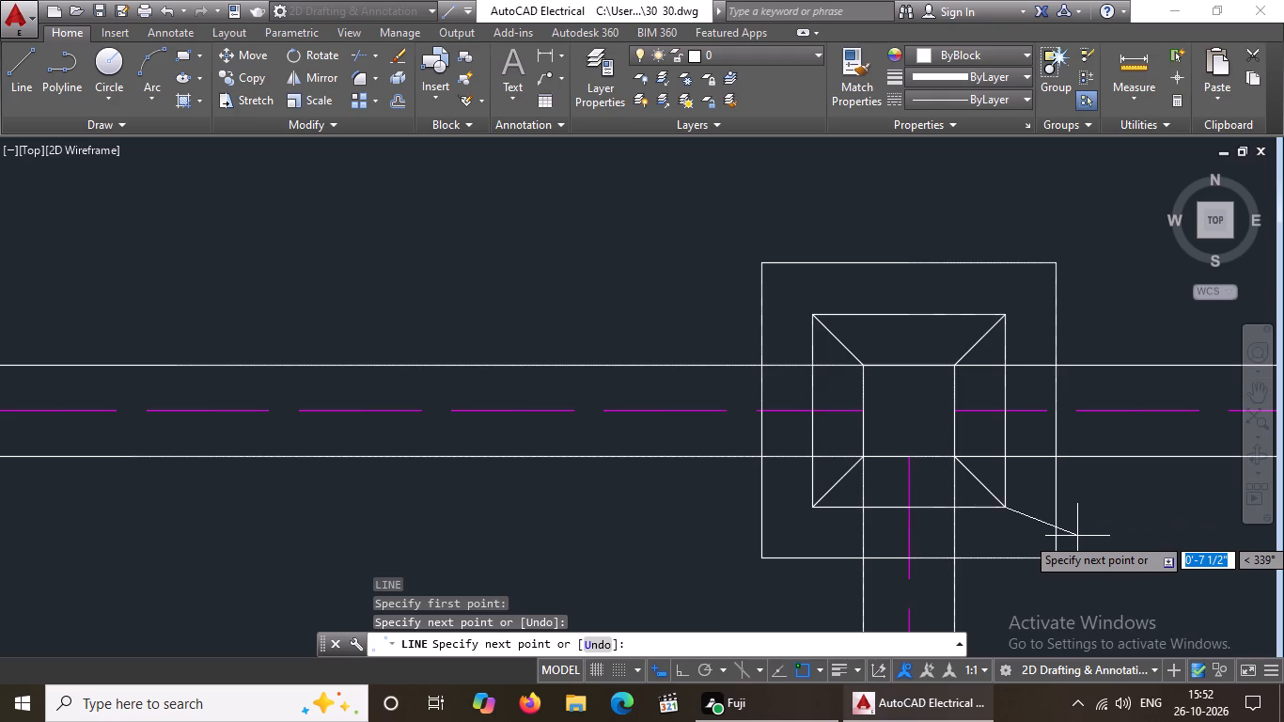
key("Return")
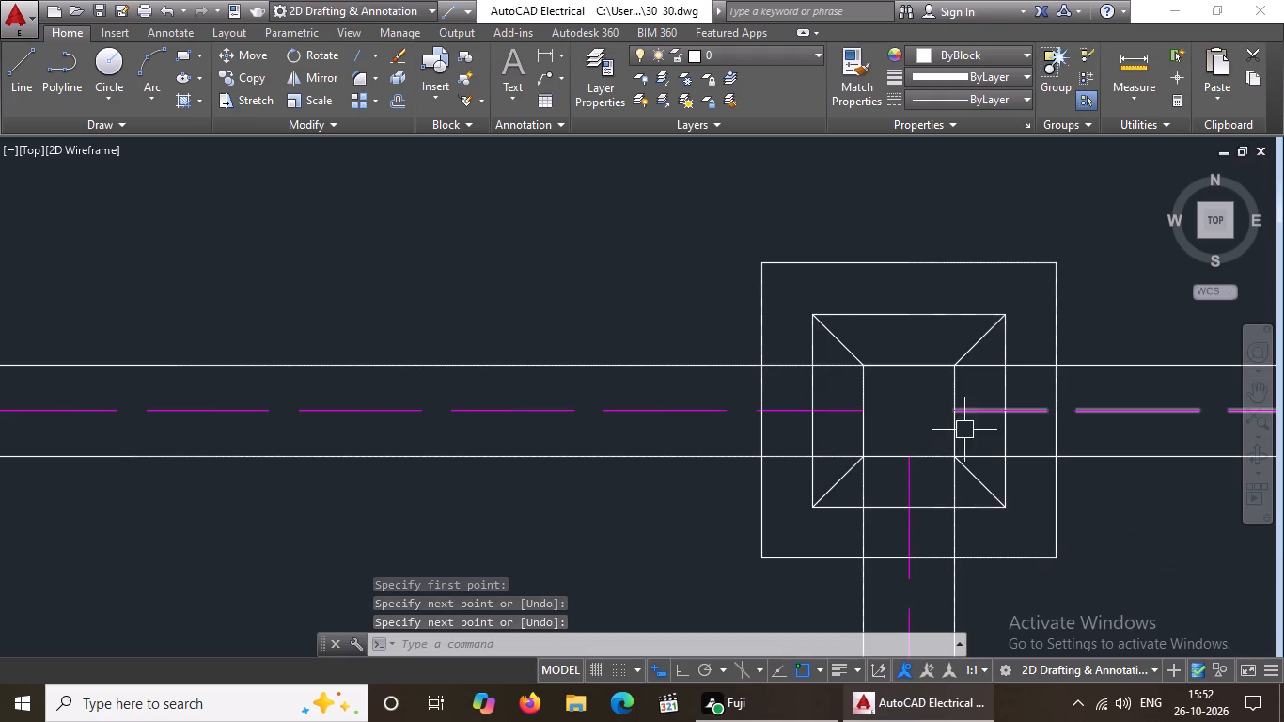
Draw diagonal lines joining the inner square's two upper corners to the column corners at the top row's last footing, at the plan corner.
scroll(964, 430, "down", 4)
scroll(1179, 439, "up", 3)
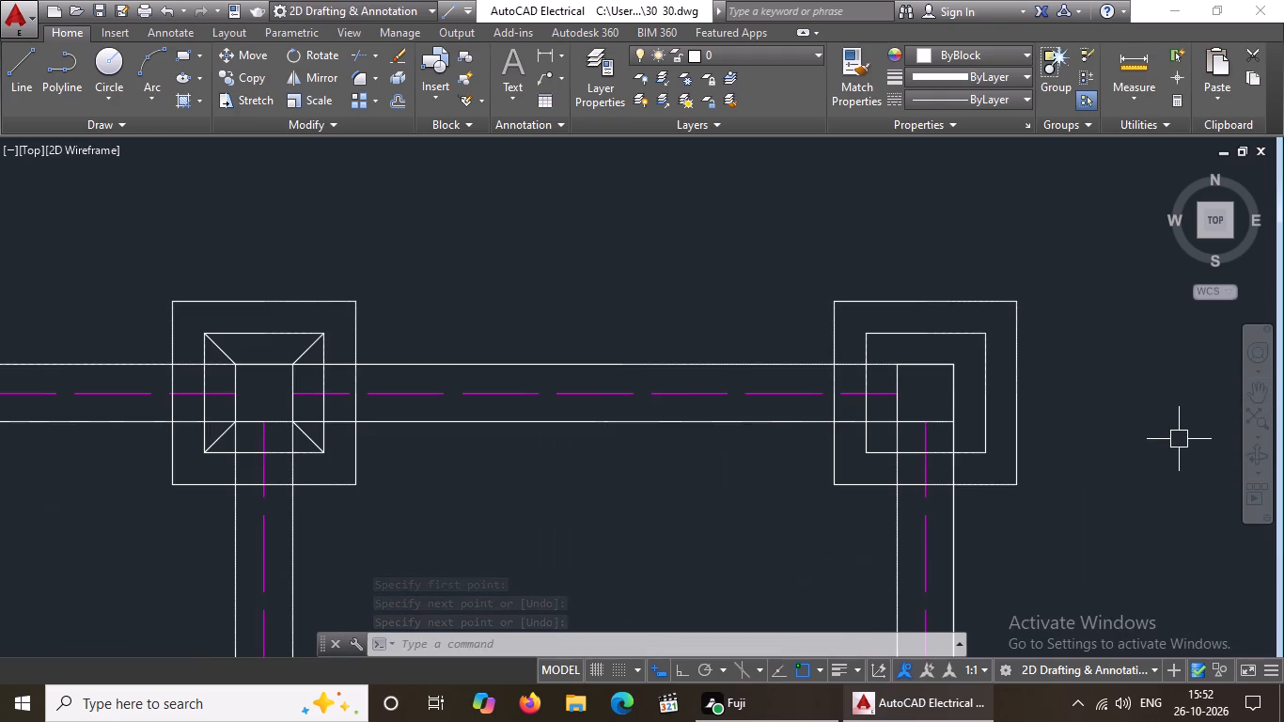
key("l")
key("Return")
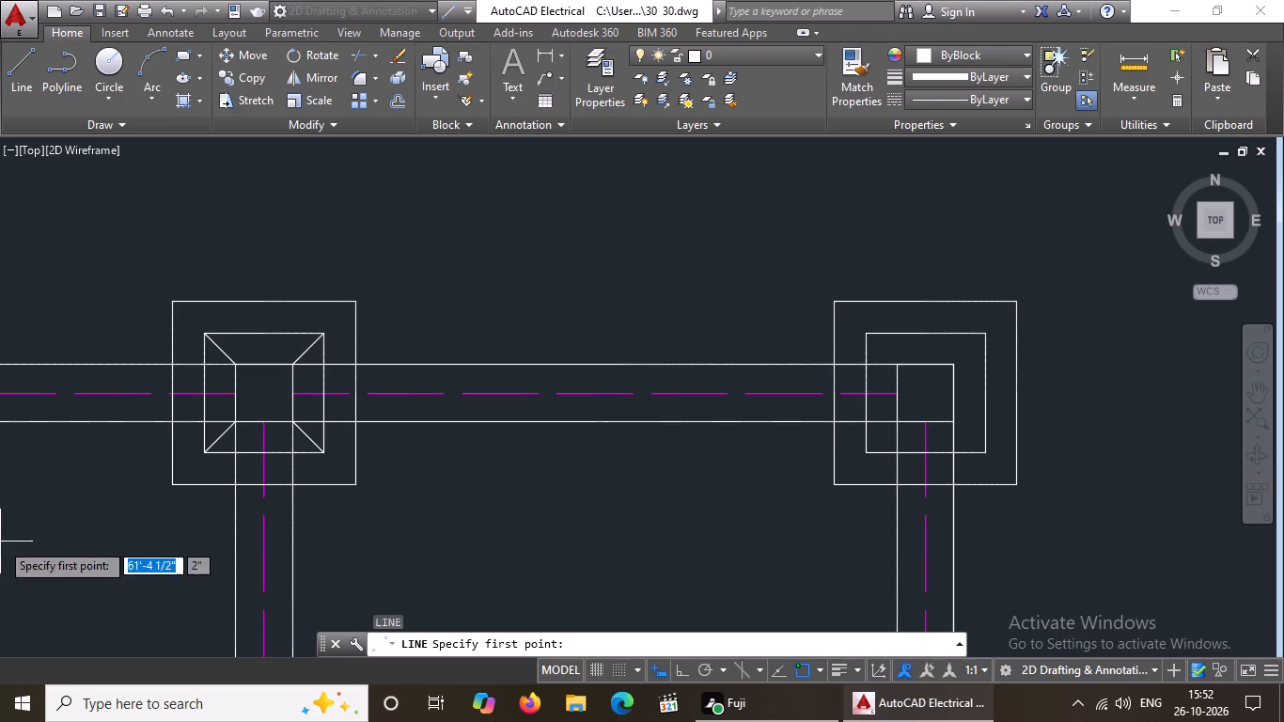
left_click(950, 366)
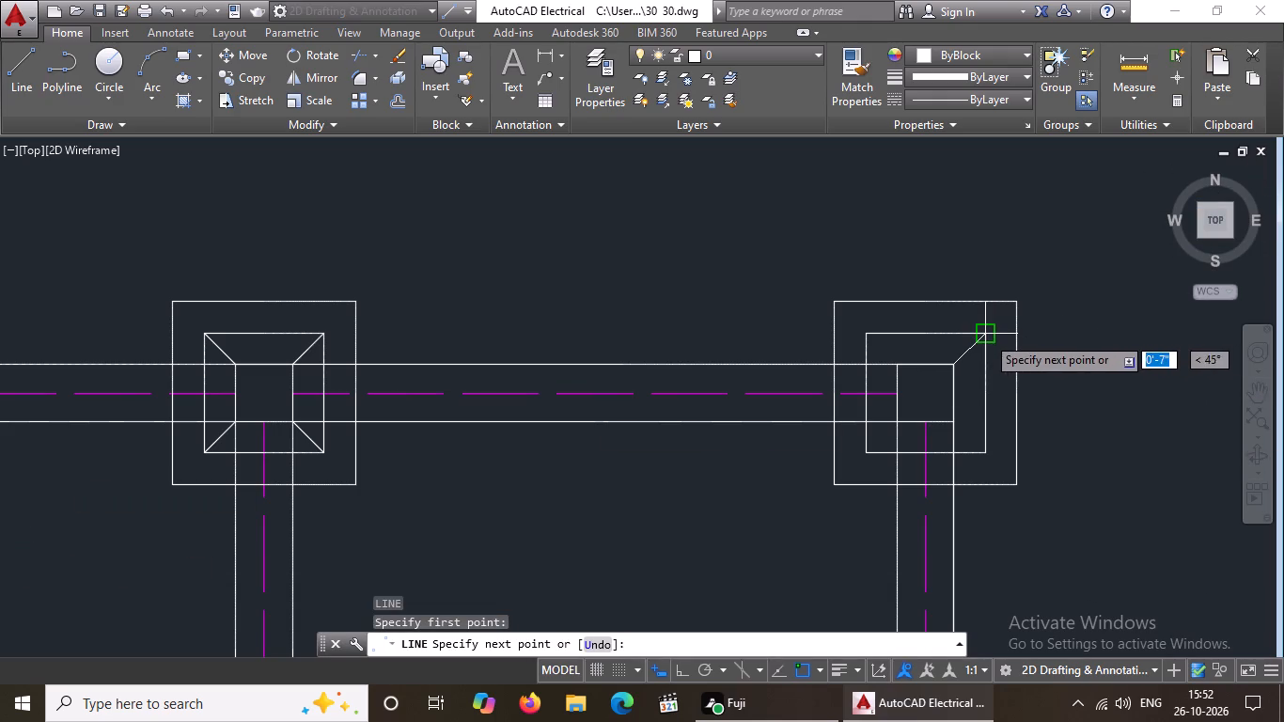
left_click_drag(985, 336, 1010, 322)
key("Return")
key("l")
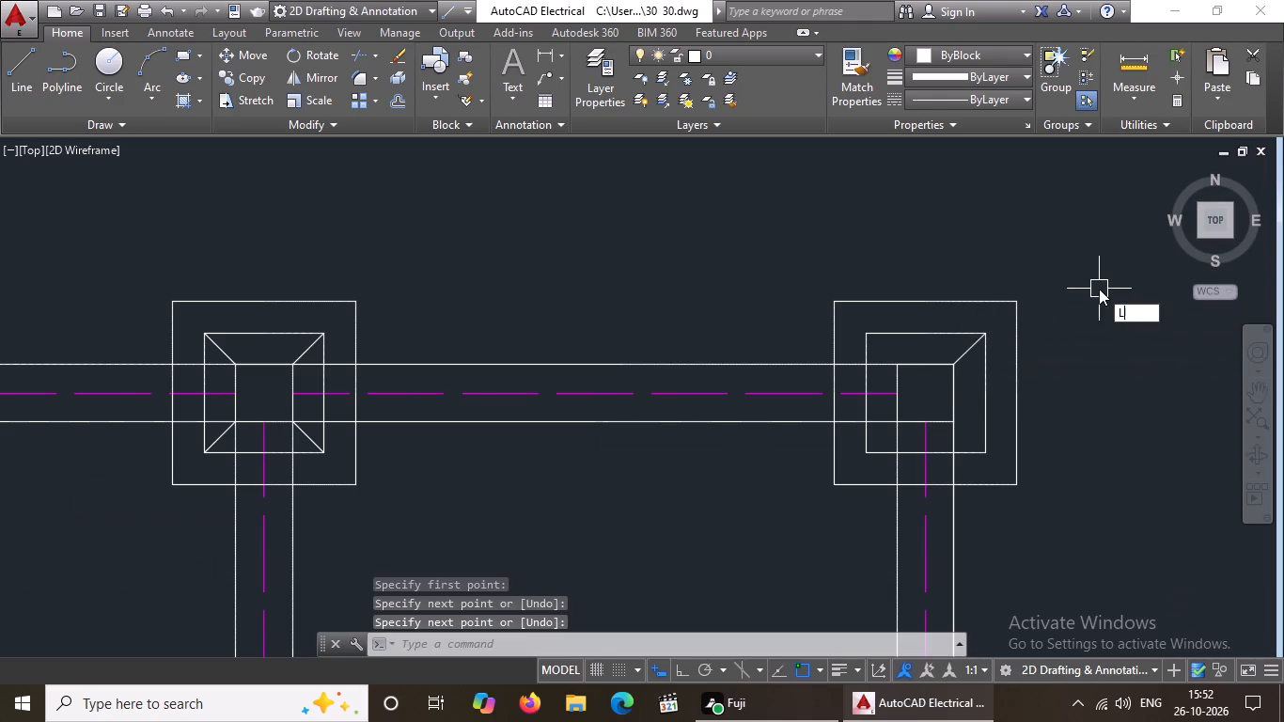
key("Return")
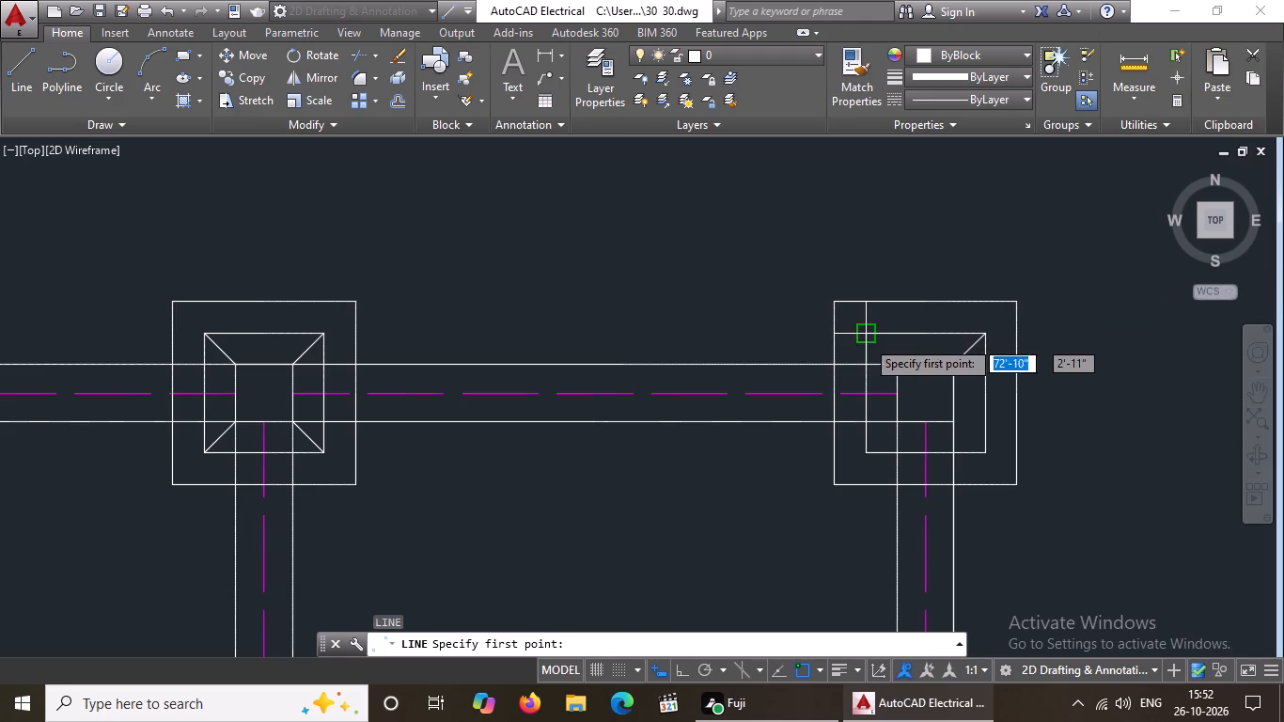
left_click(866, 340)
left_click(897, 368)
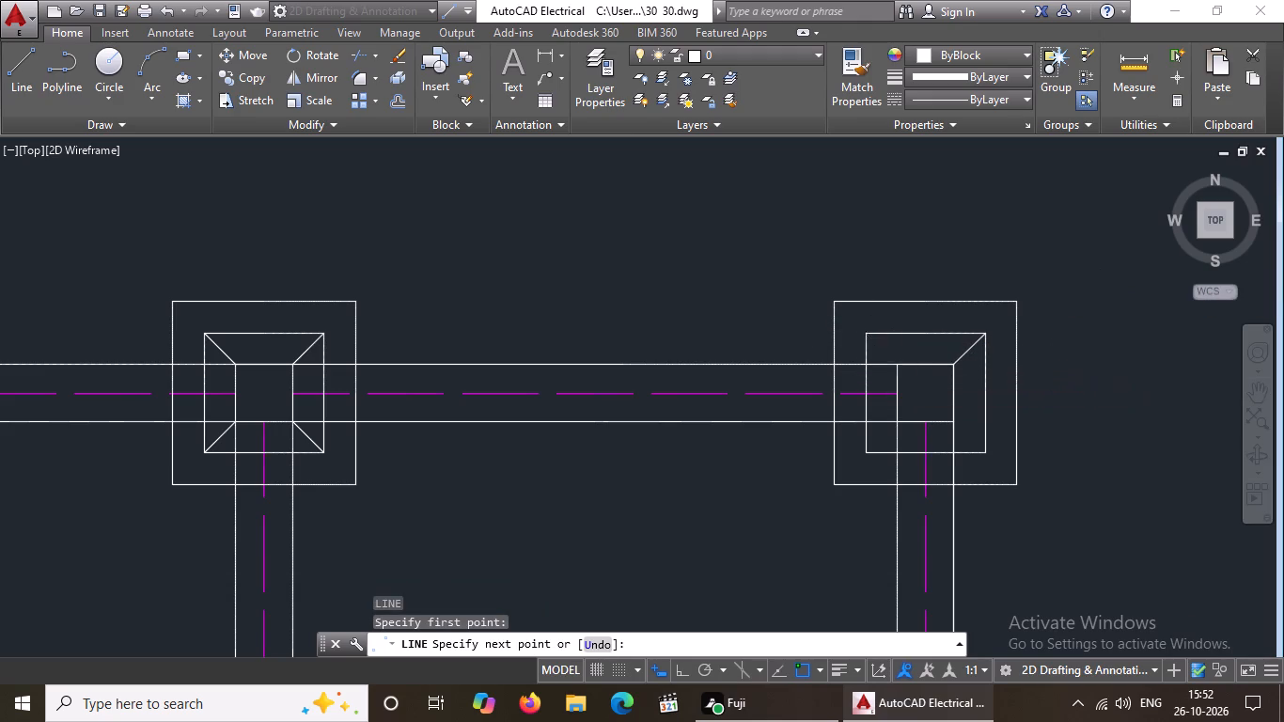
key("Return")
Draw diagonal lines joining the inner square's two lower corners to the column corners at the top row's last footing.
key("l")
key("Return")
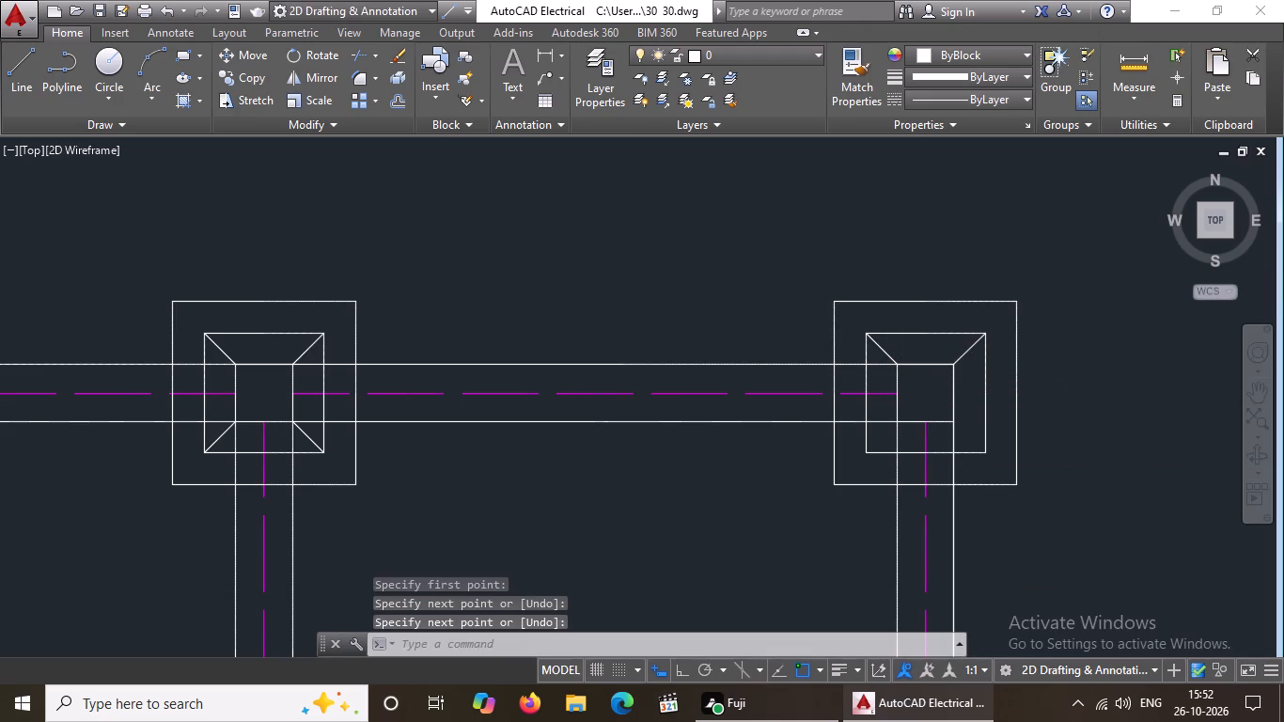
left_click(867, 451)
left_click_drag(901, 421, 915, 412)
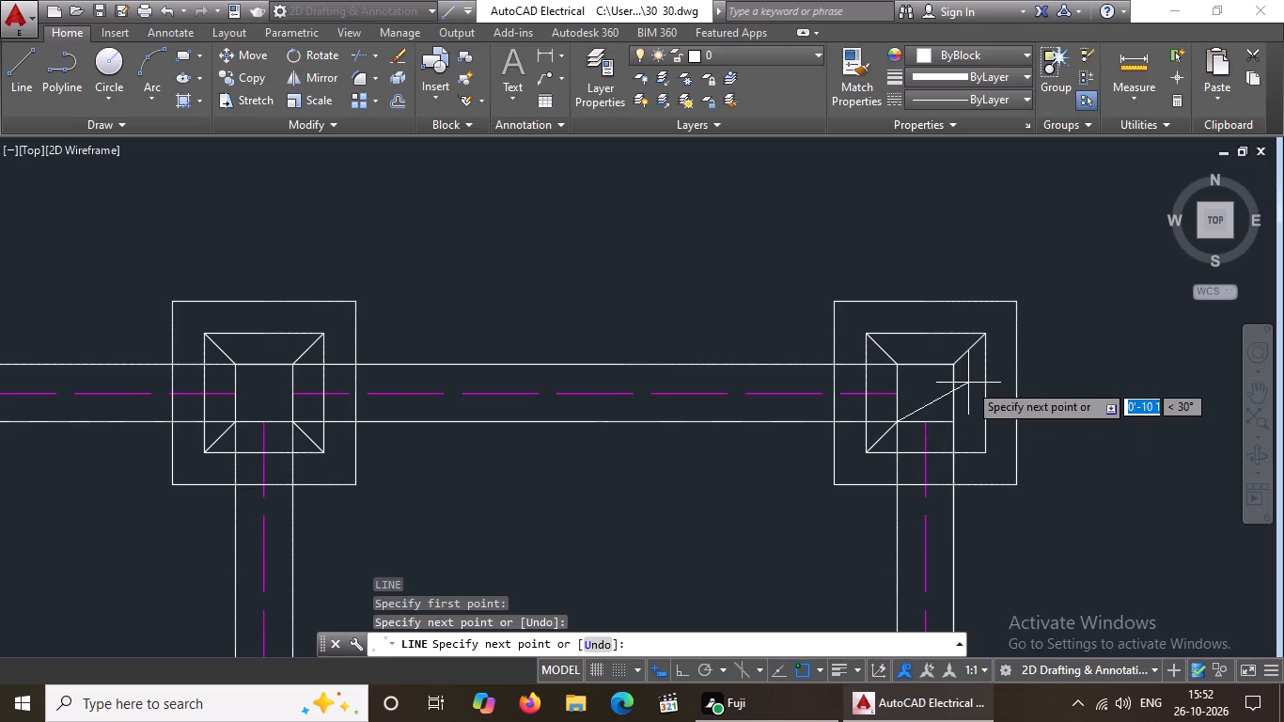
key("Return")
key("l")
key("Return")
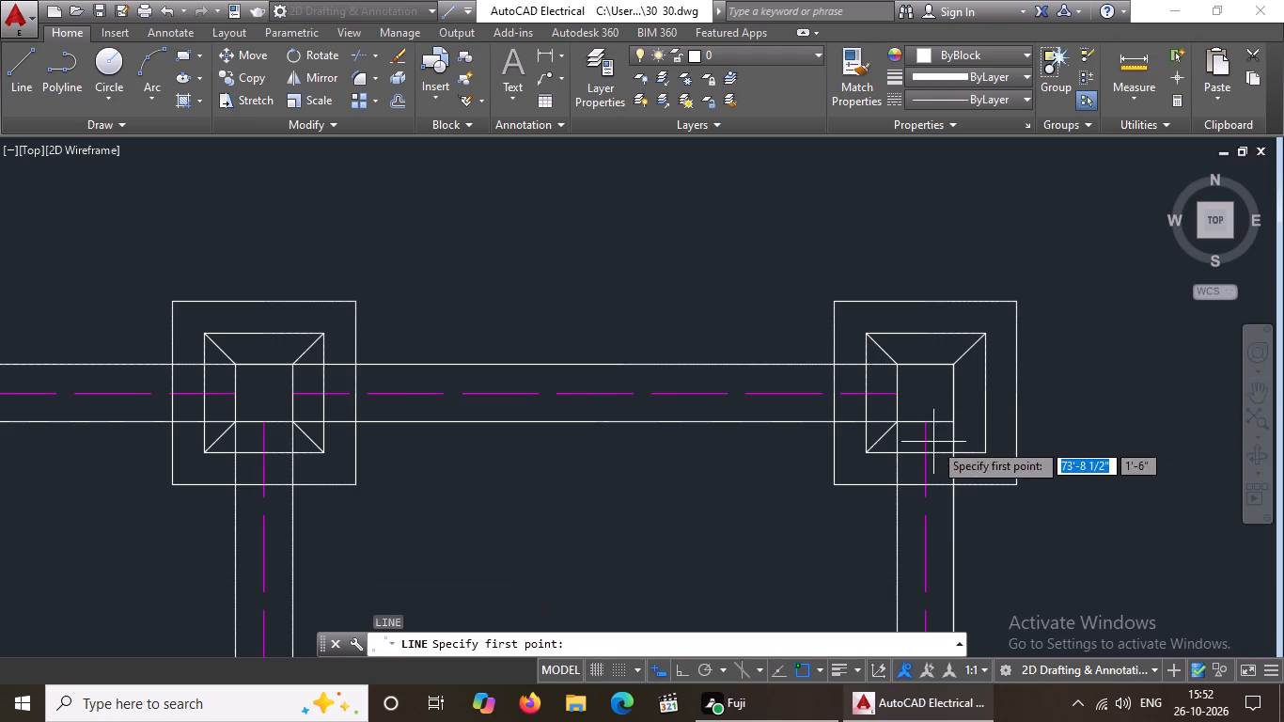
left_click(947, 422)
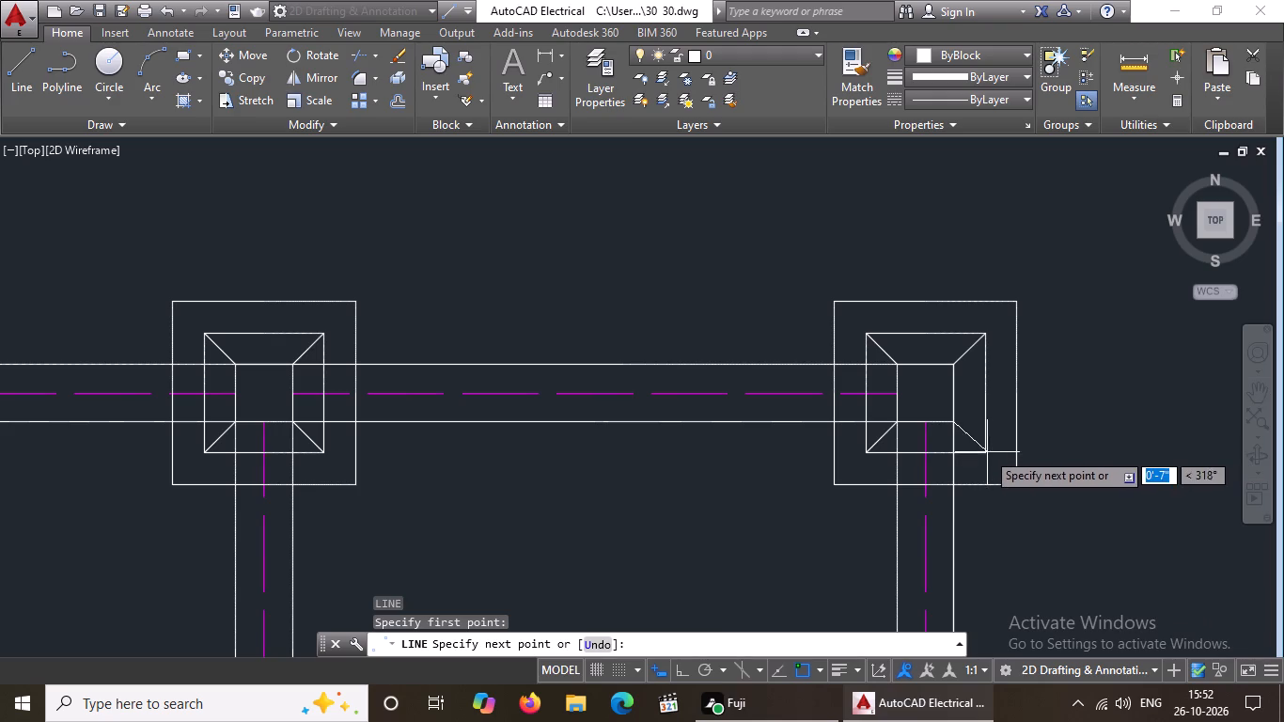
left_click(986, 452)
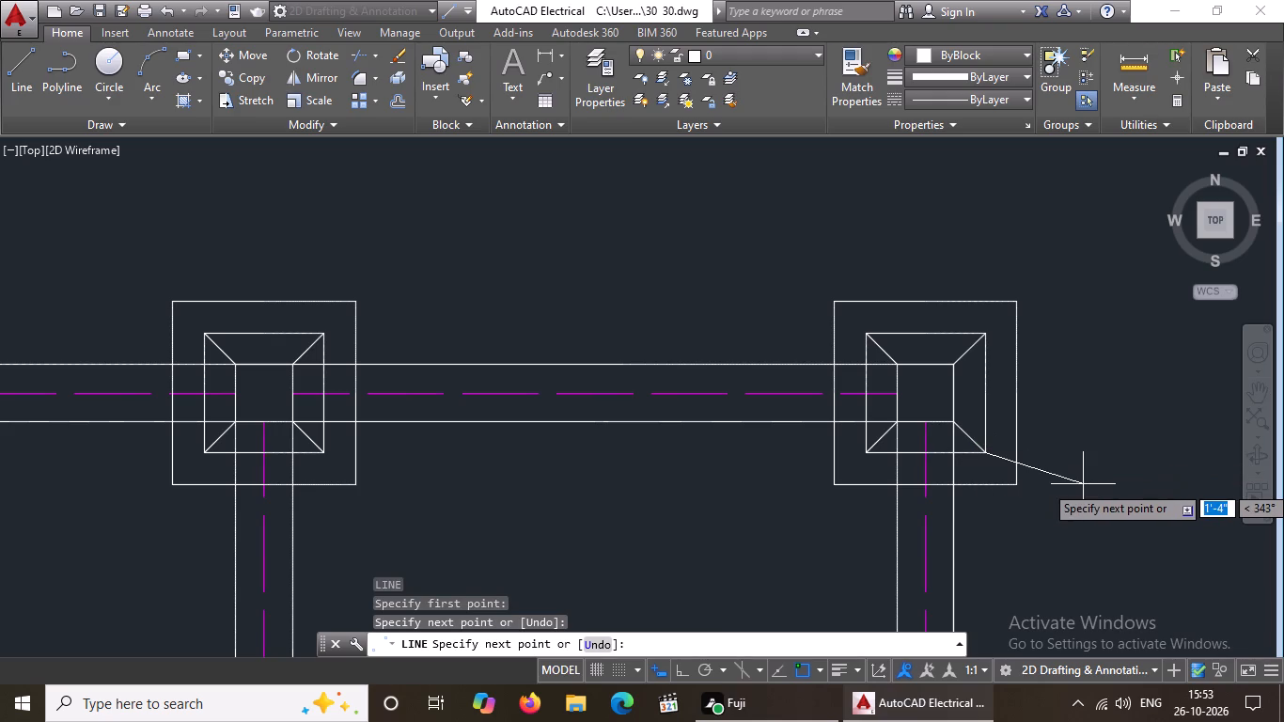
Finish the line, and change the inner square, column square and corner diagonals of the top row's first footing to yellow.
key("Return")
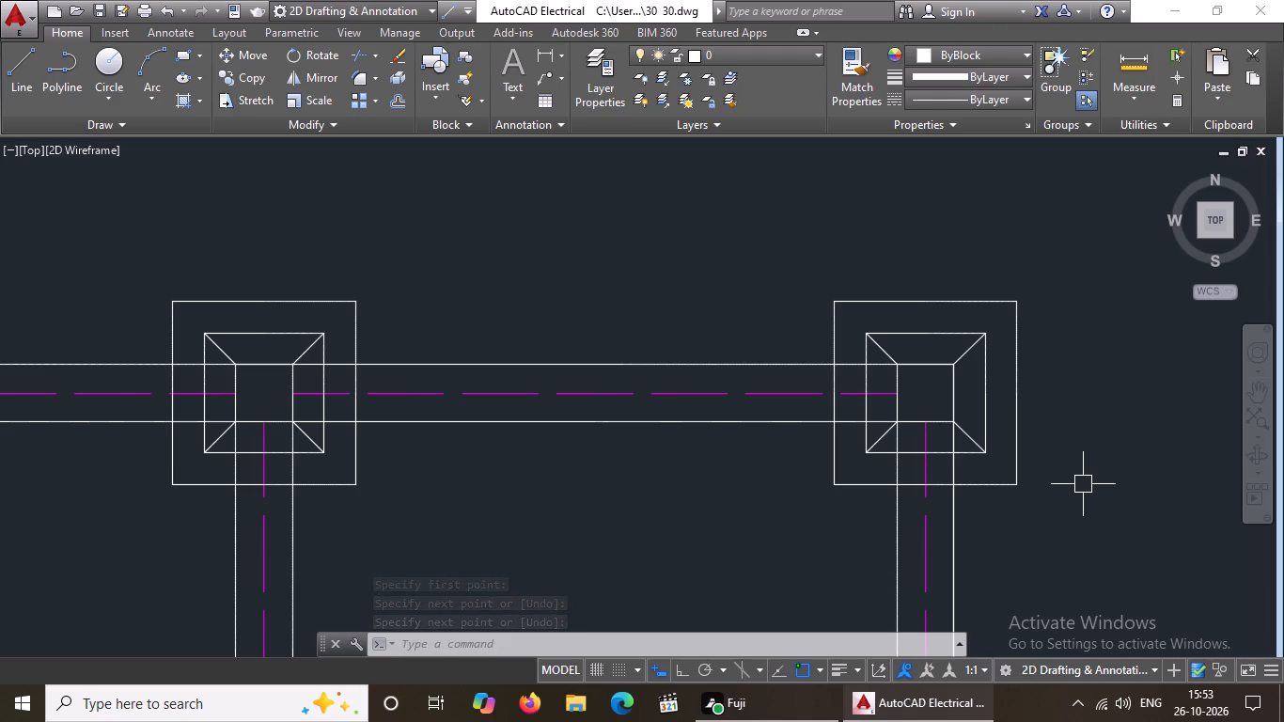
scroll(802, 444, "down", 3)
scroll(313, 433, "up", 1)
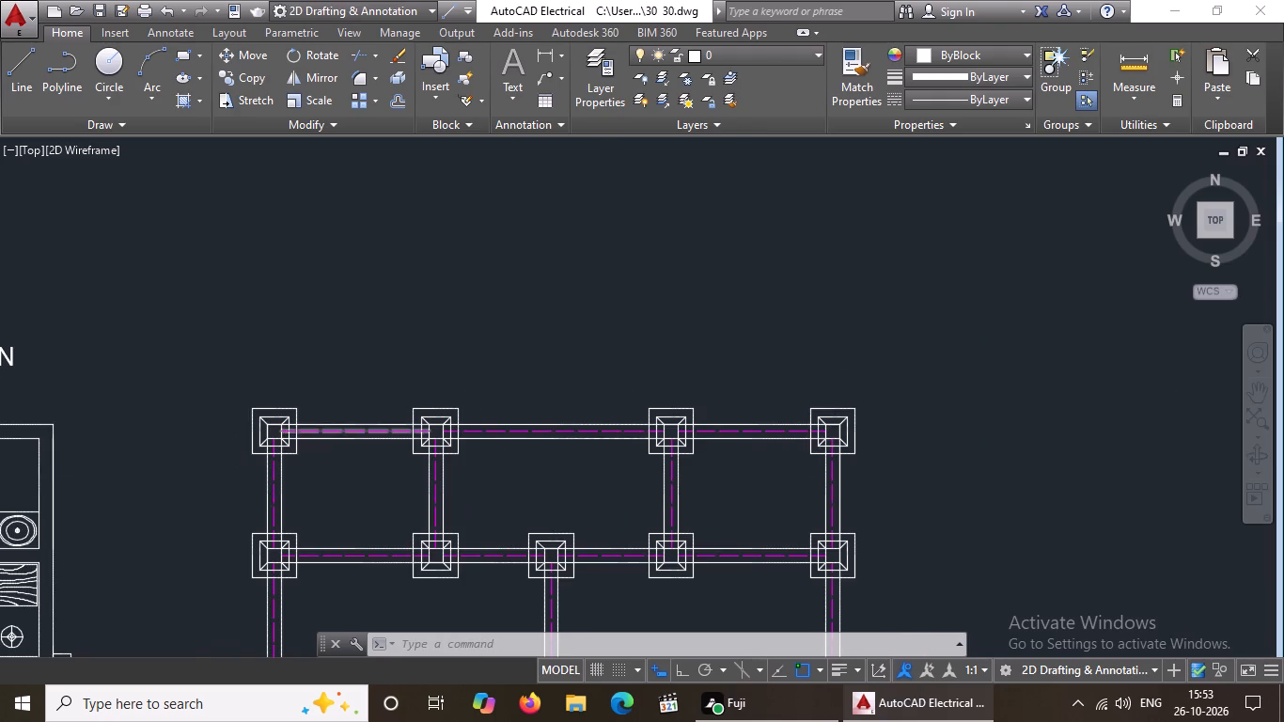
scroll(313, 433, "up", 1)
scroll(143, 385, "up", 1)
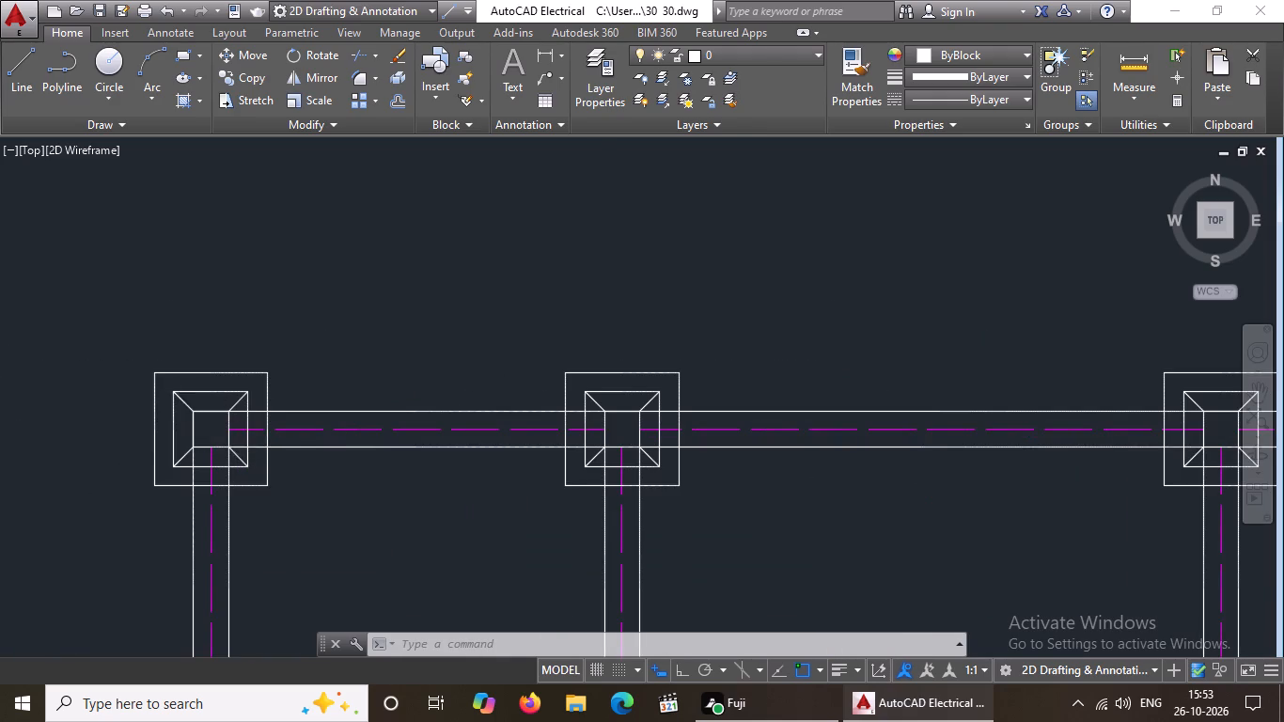
scroll(143, 385, "up", 1)
left_click(207, 380)
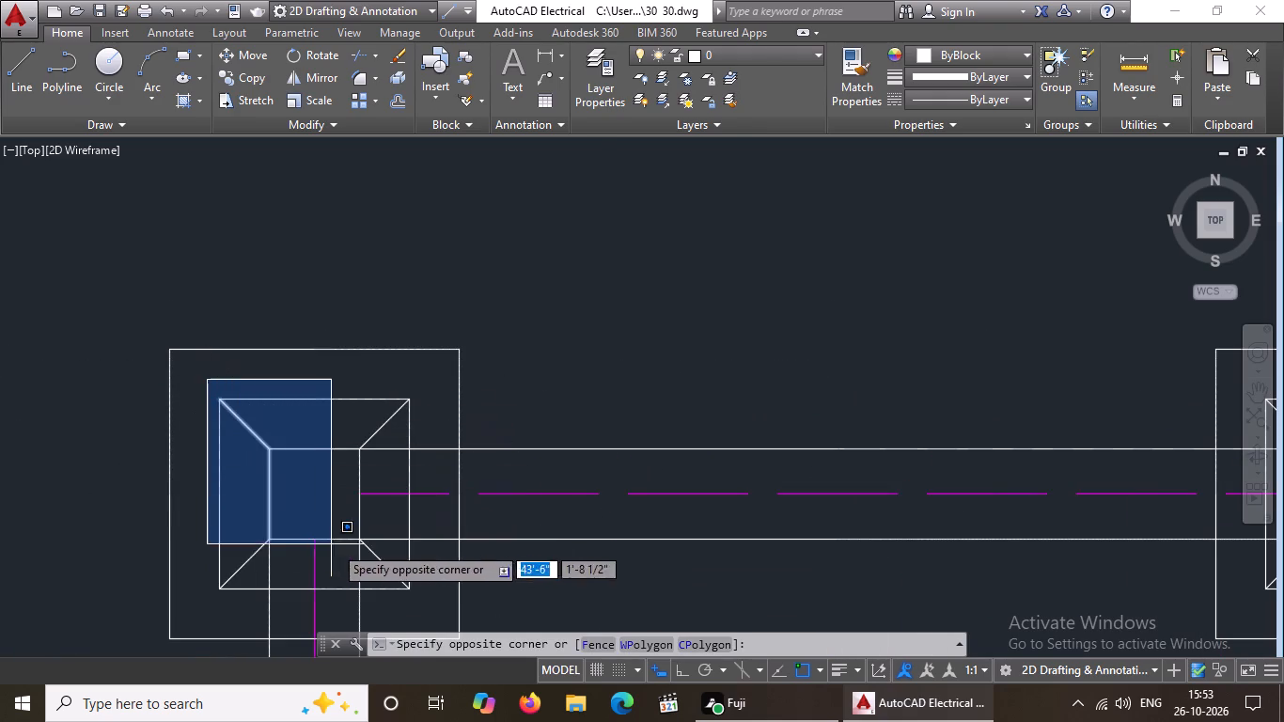
left_click(416, 596)
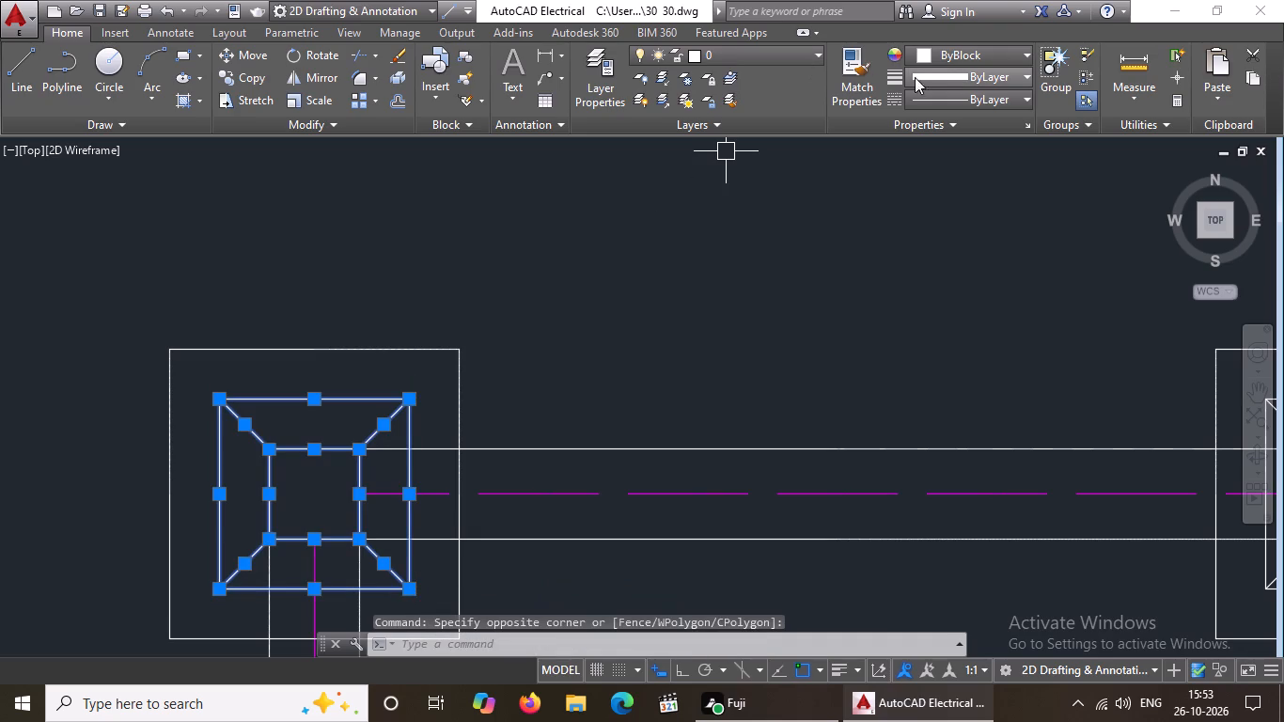
left_click(965, 56)
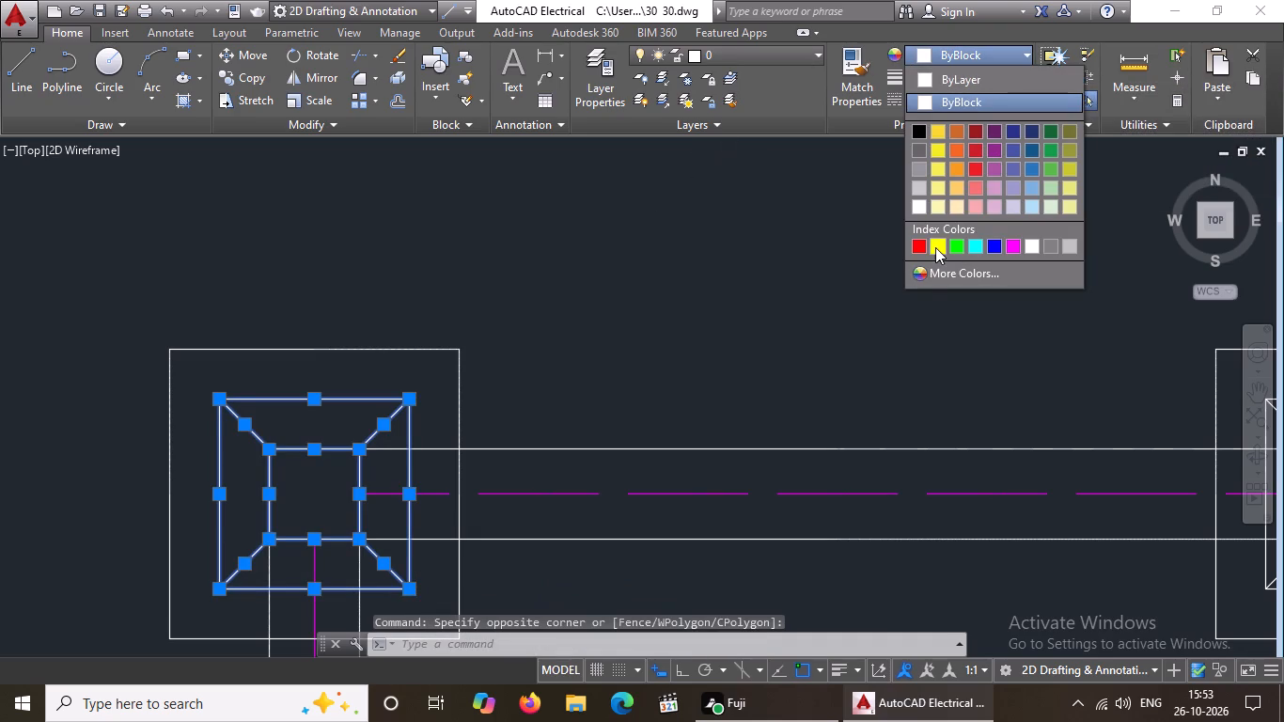
left_click(935, 245)
scroll(525, 372, "down", 3)
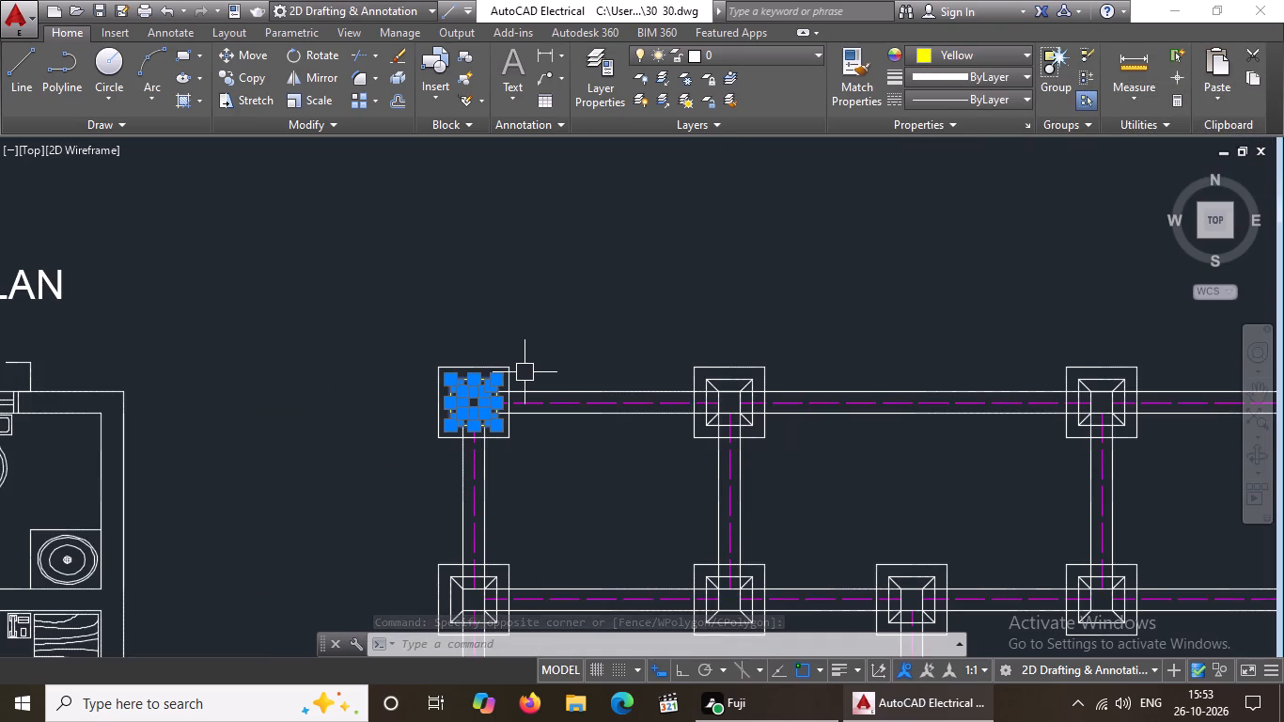
key("Escape")
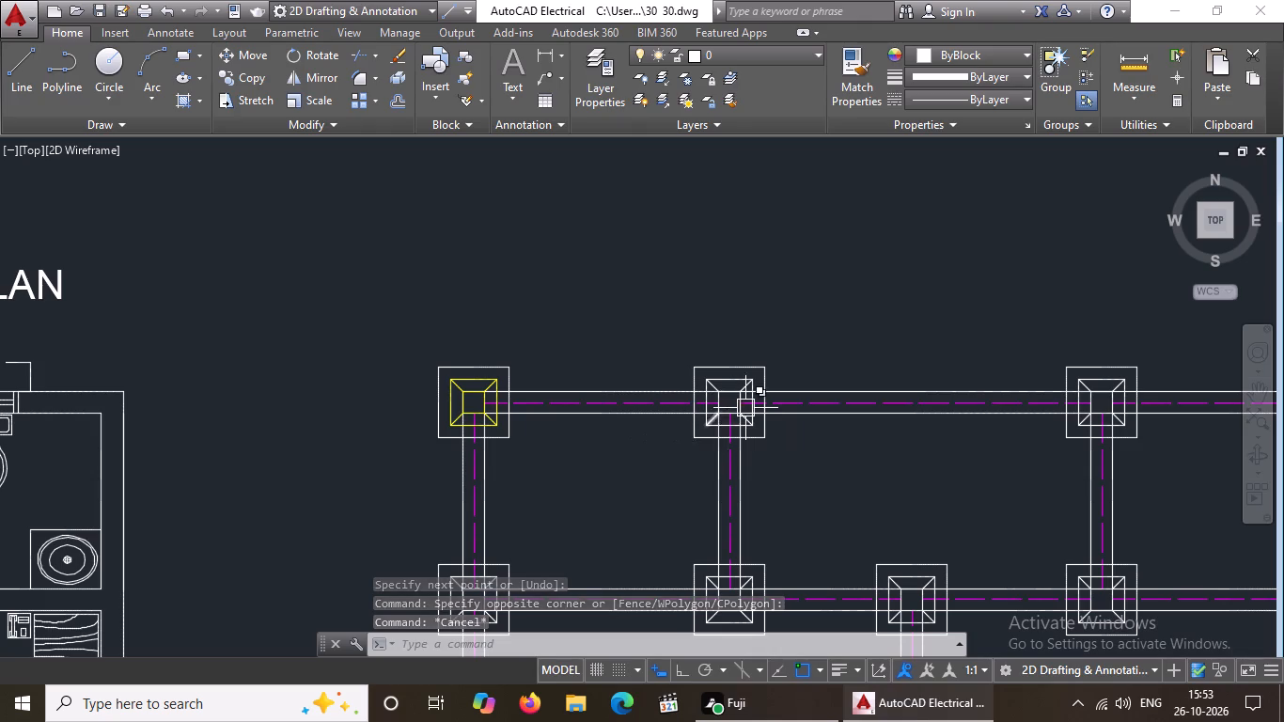
Change the inner square, column square and corner diagonals of the top row's second footing to yellow.
scroll(745, 407, "up", 3)
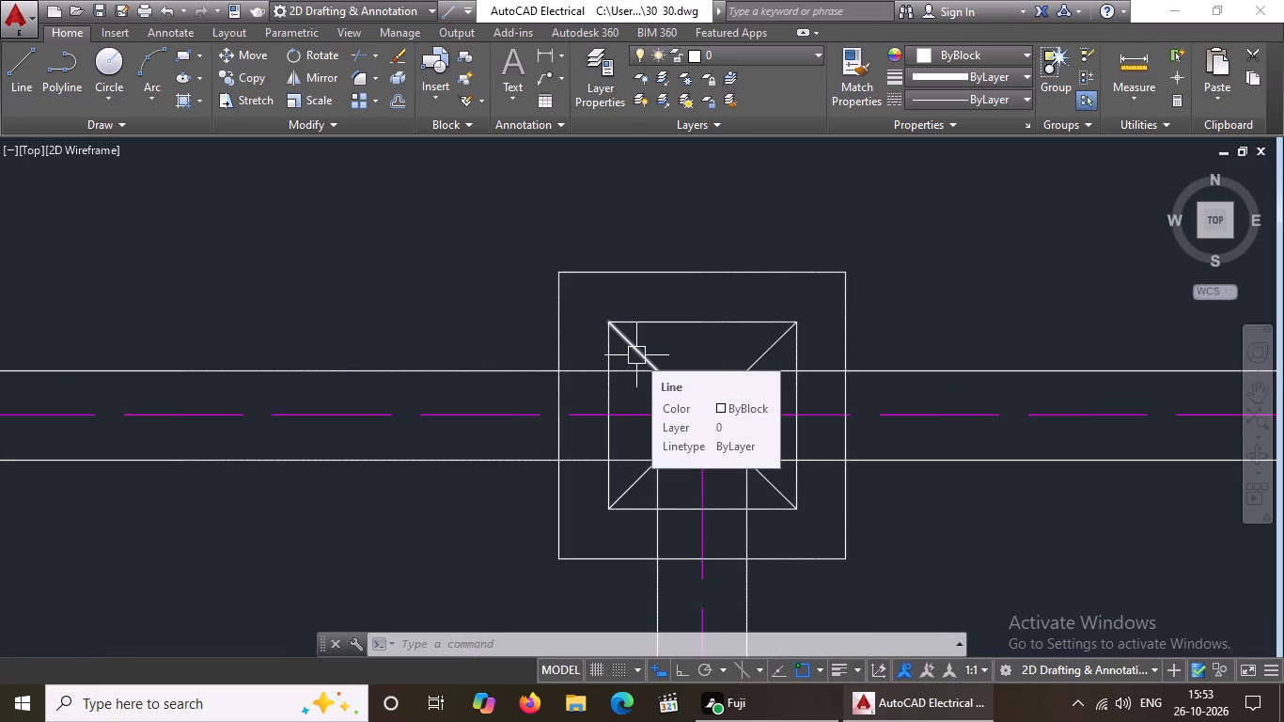
left_click(592, 306)
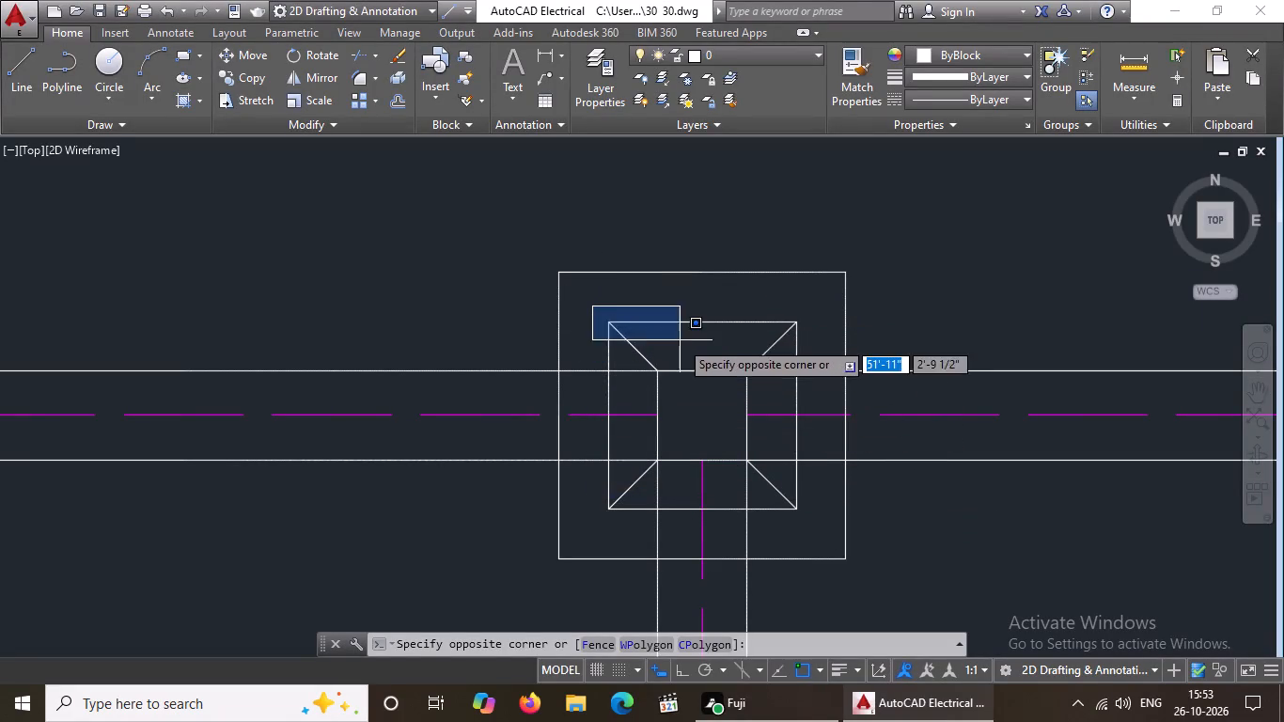
left_click(796, 337)
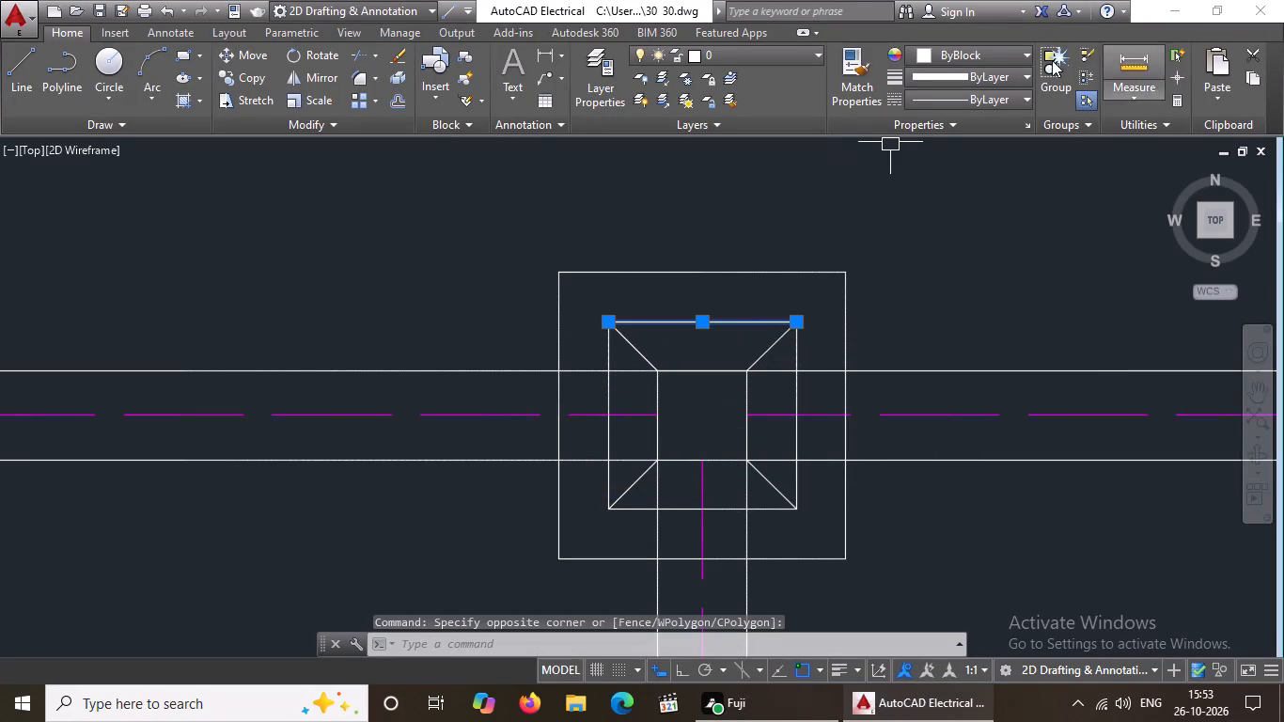
left_click(987, 55)
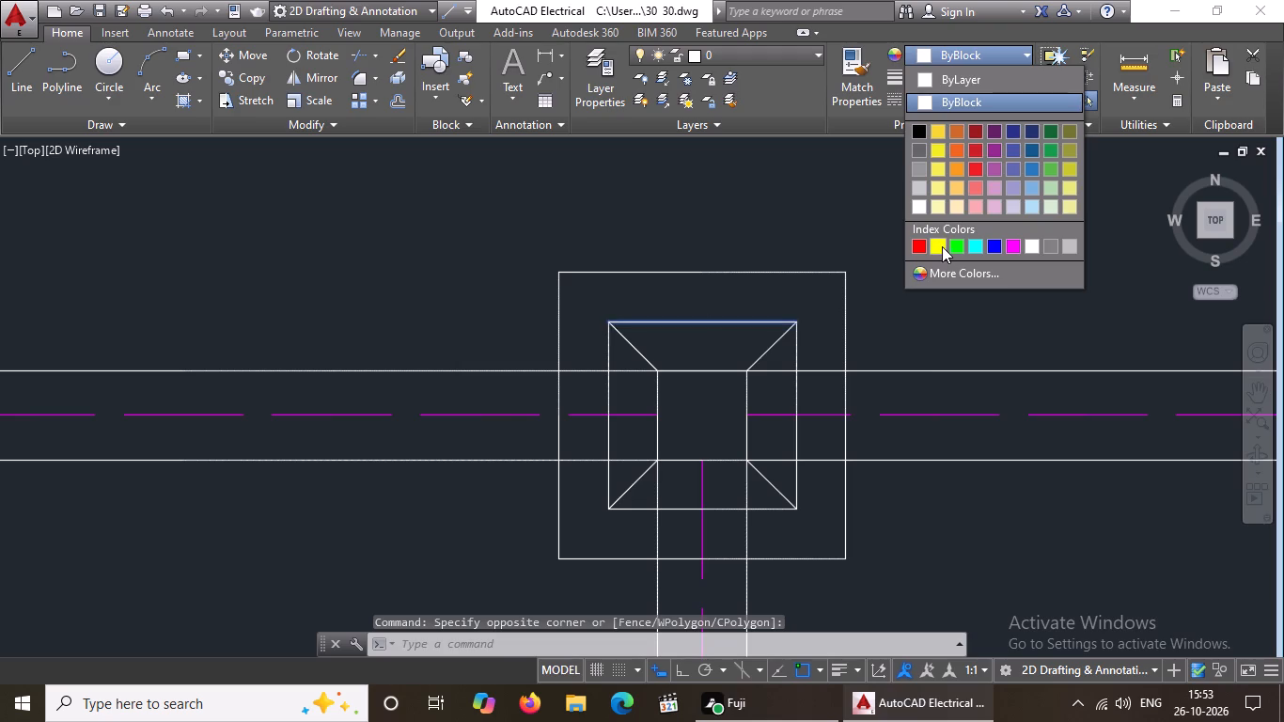
left_click(942, 246)
key("Escape")
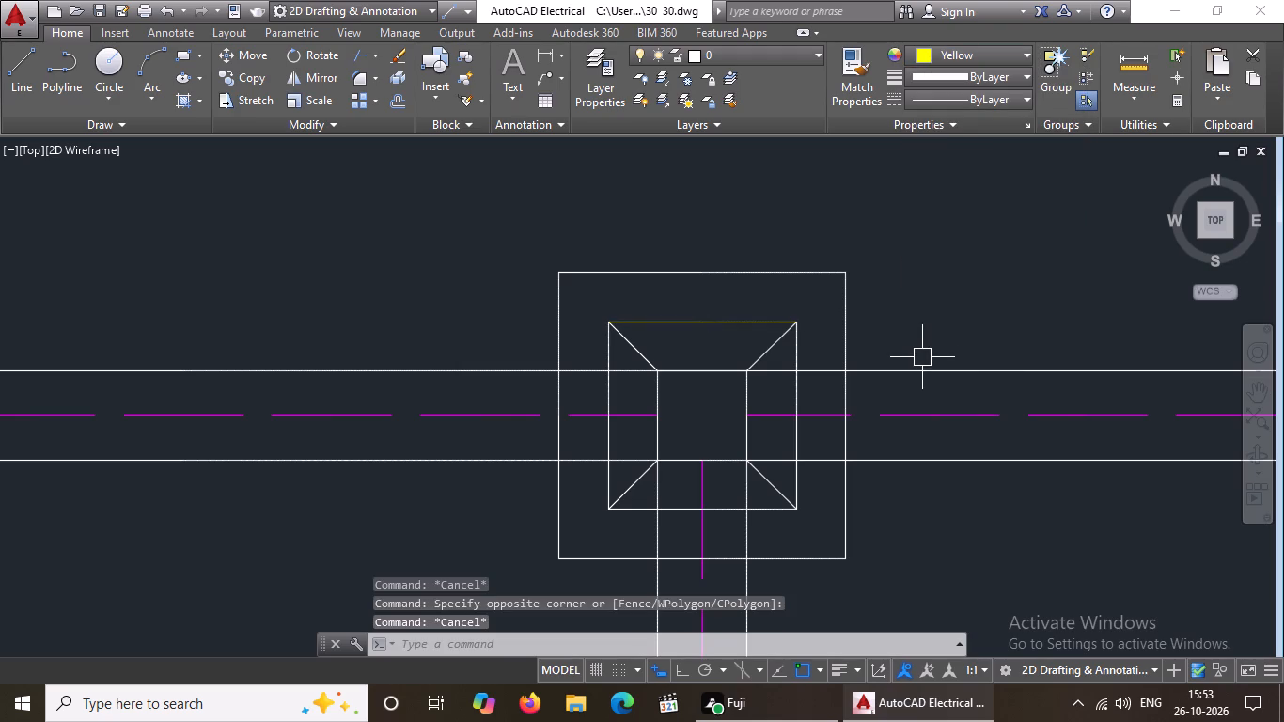
left_click(600, 304)
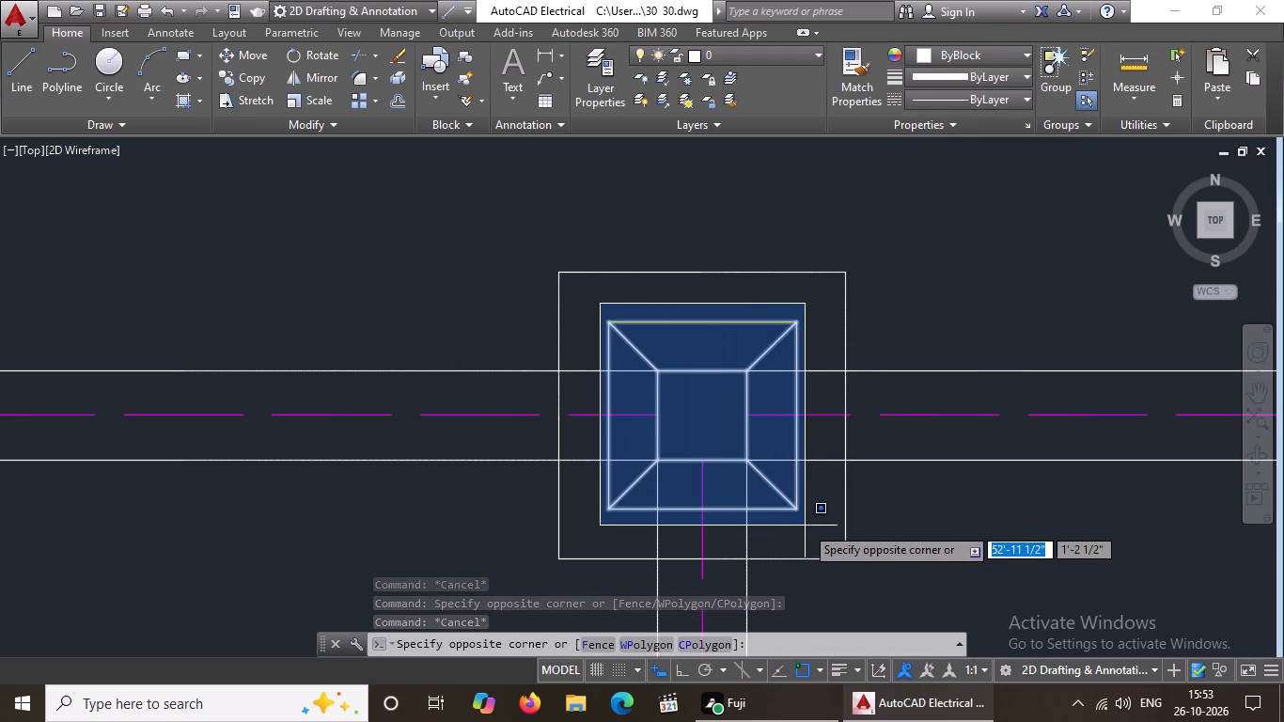
left_click(806, 525)
left_click(964, 55)
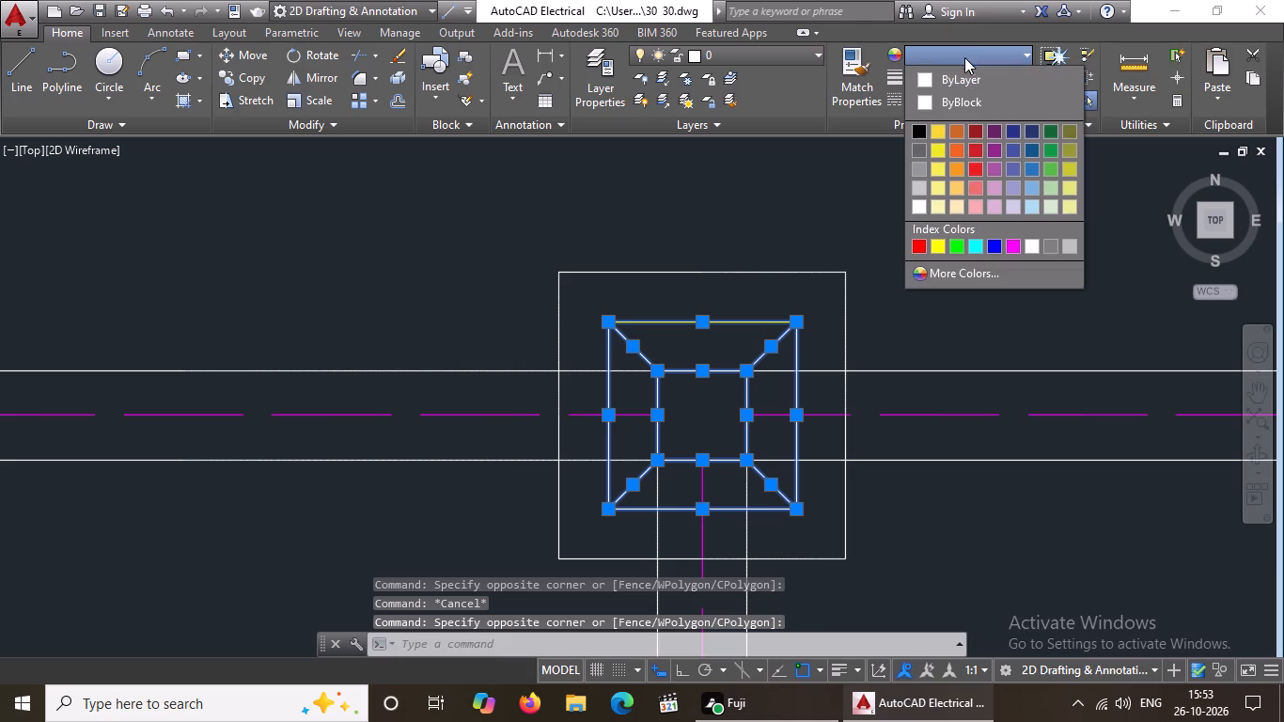
left_click(936, 244)
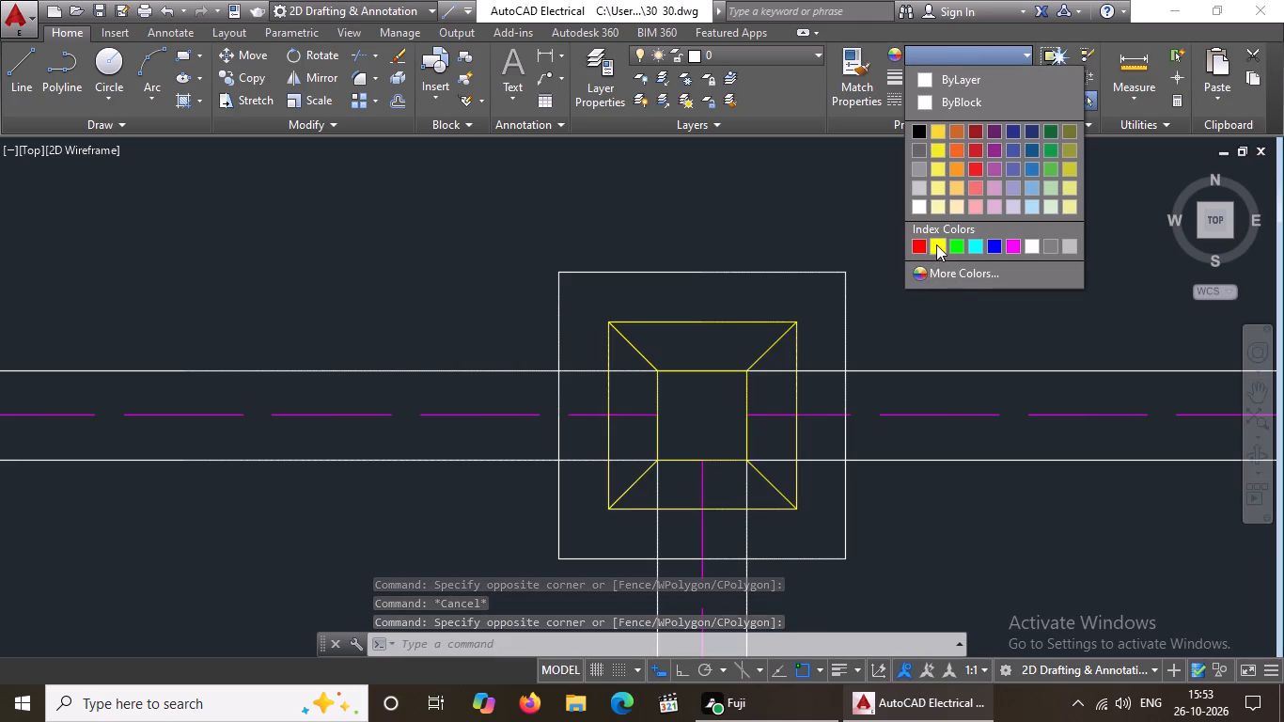
scroll(843, 272, "down", 3)
key("Escape")
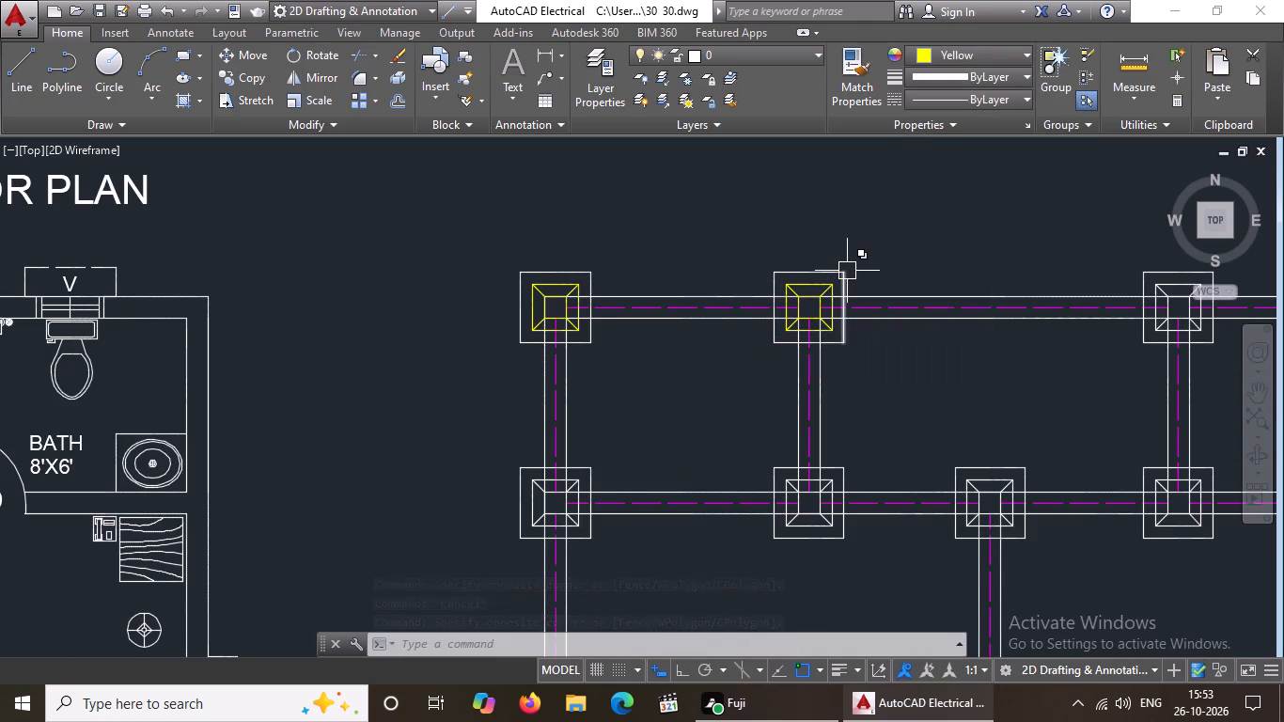
Change the inner square, column square and corner diagonals of the top row's third footing to yellow.
scroll(924, 346, "down", 2)
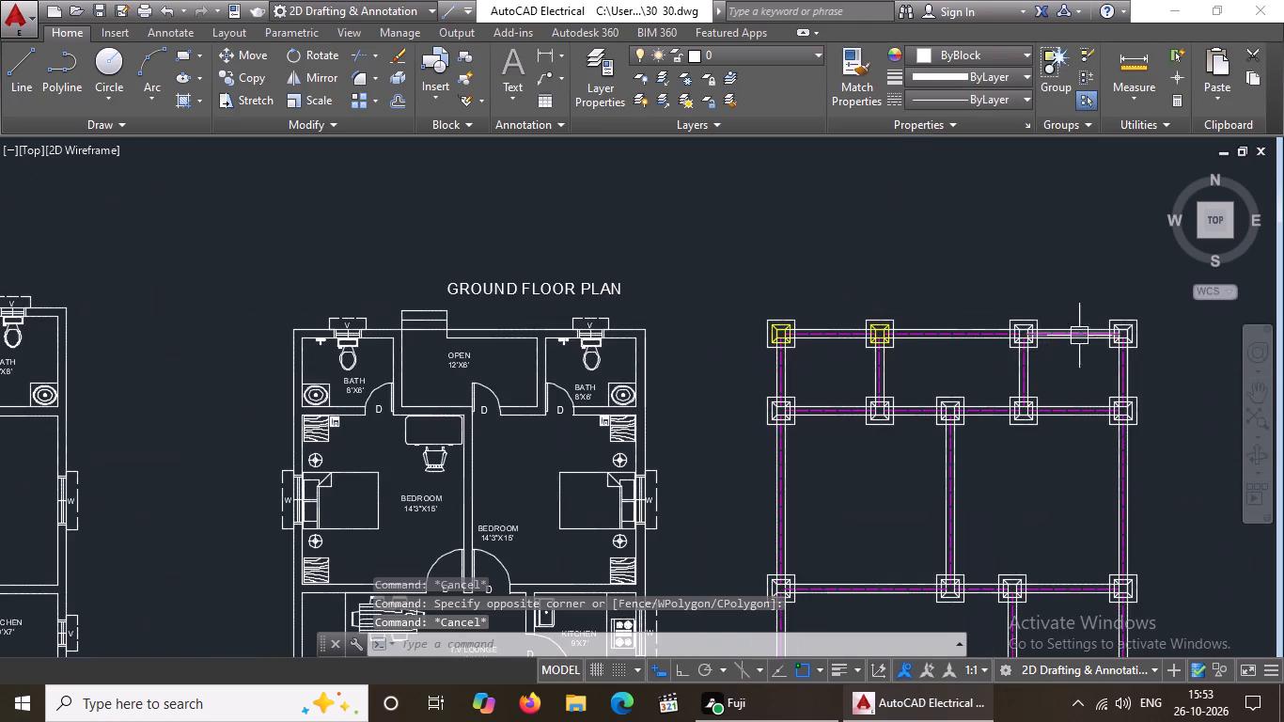
scroll(1048, 329, "up", 5)
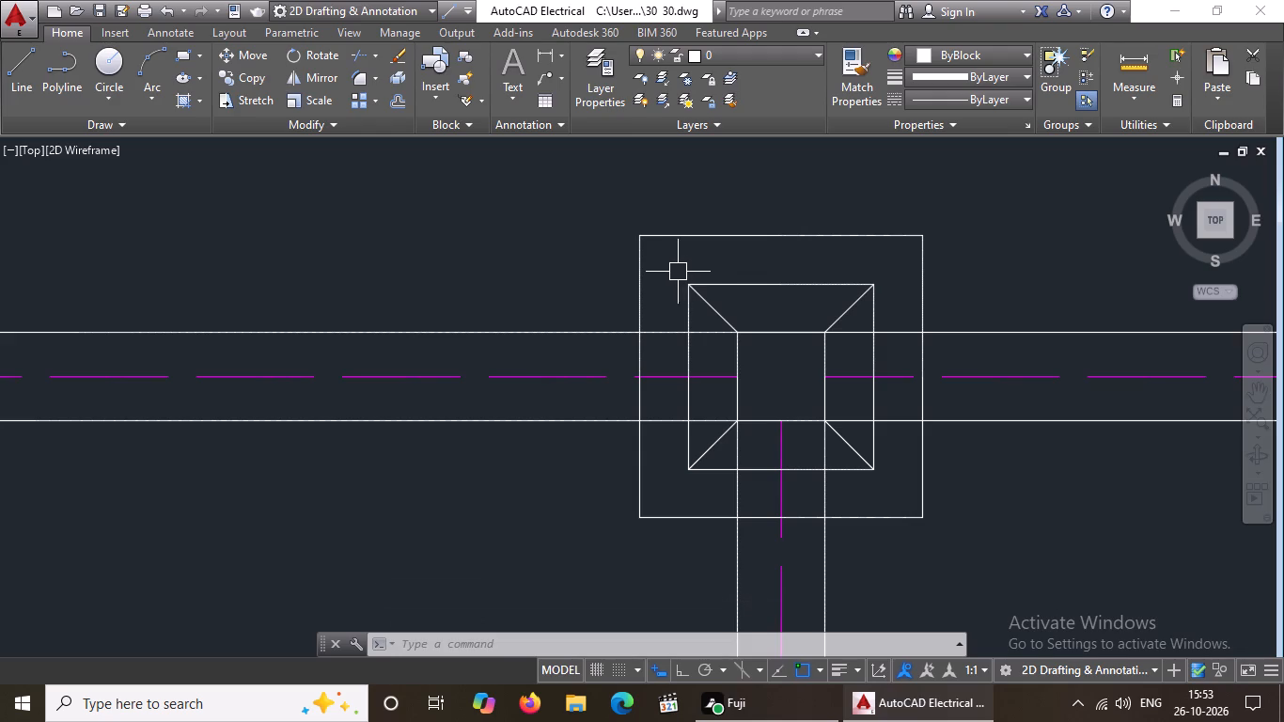
left_click(671, 265)
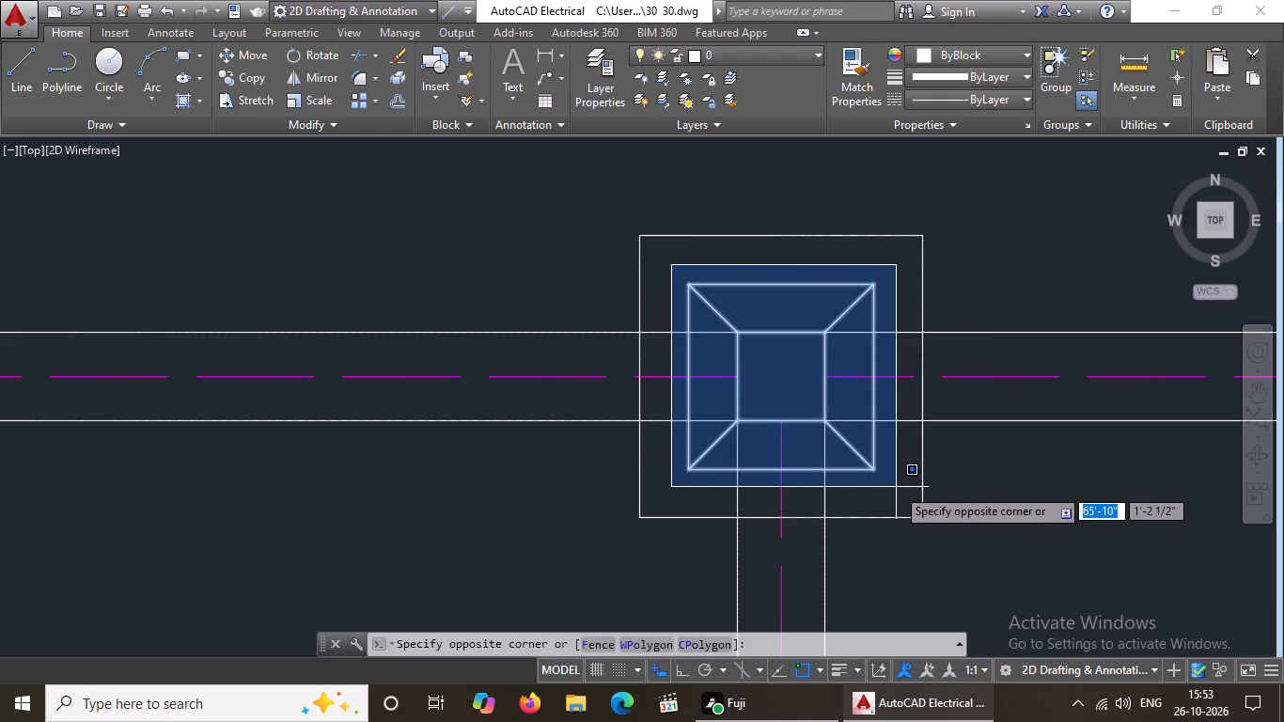
left_click(896, 487)
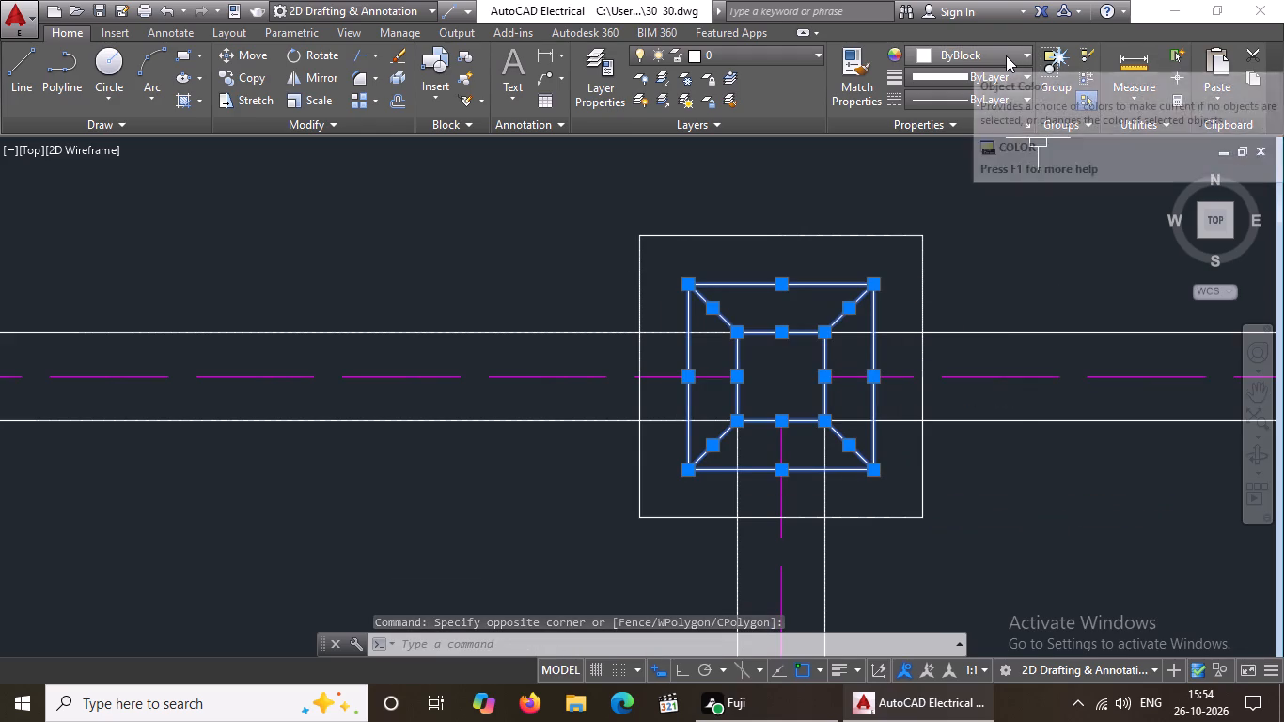
left_click(980, 54)
left_click(937, 241)
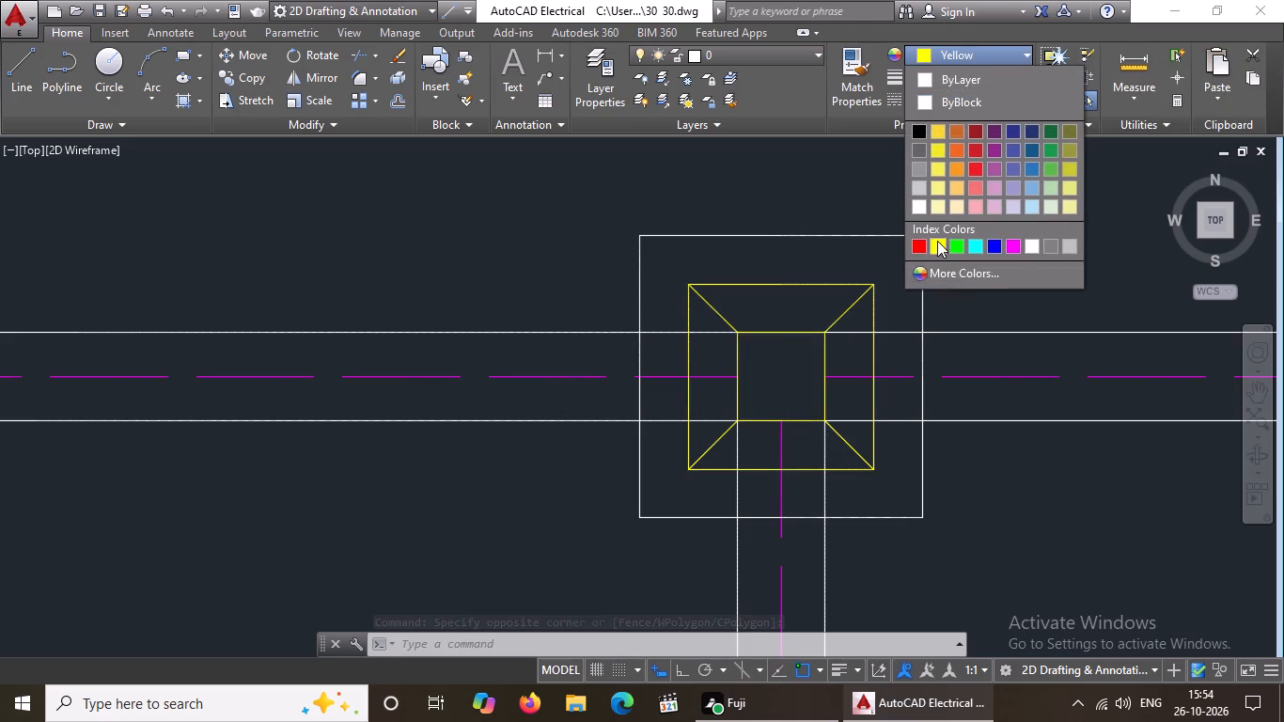
key("Escape")
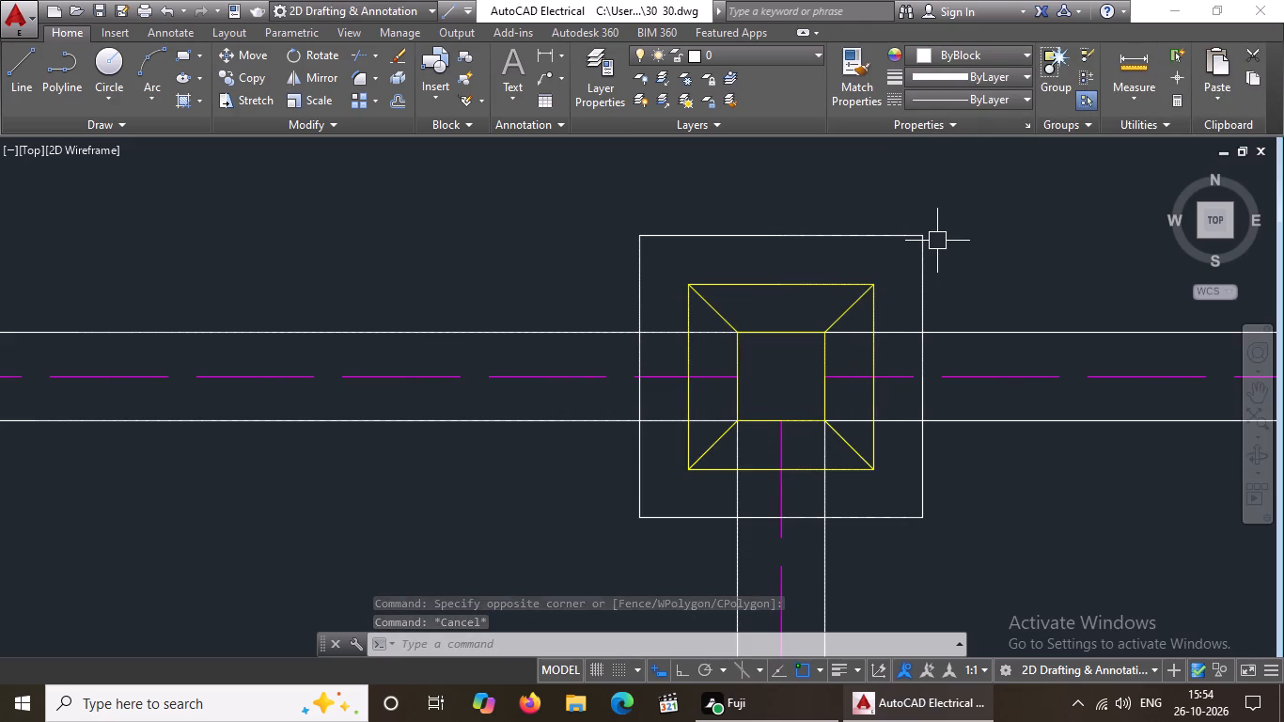
Change the inner square, column square and corner diagonals of the top row's last footing, at the plan corner, to yellow.
scroll(858, 299, "down", 4)
scroll(1033, 309, "up", 3)
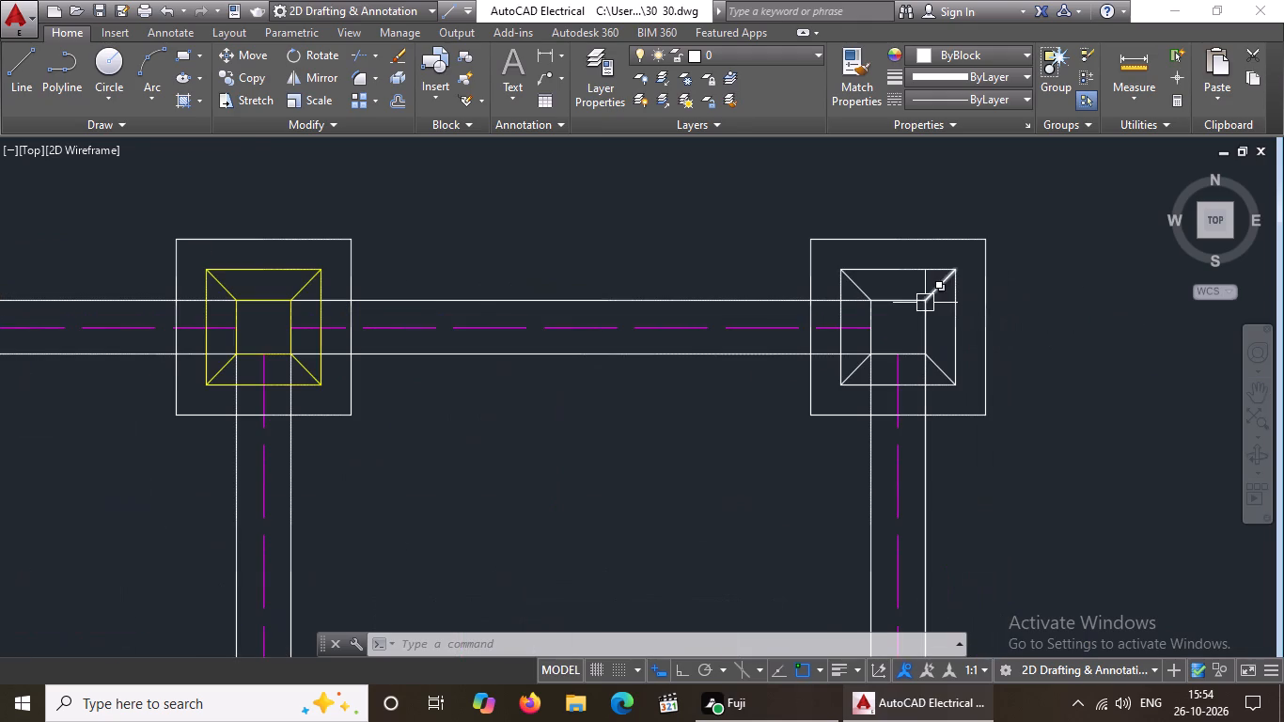
scroll(914, 305, "up", 1)
left_click(783, 232)
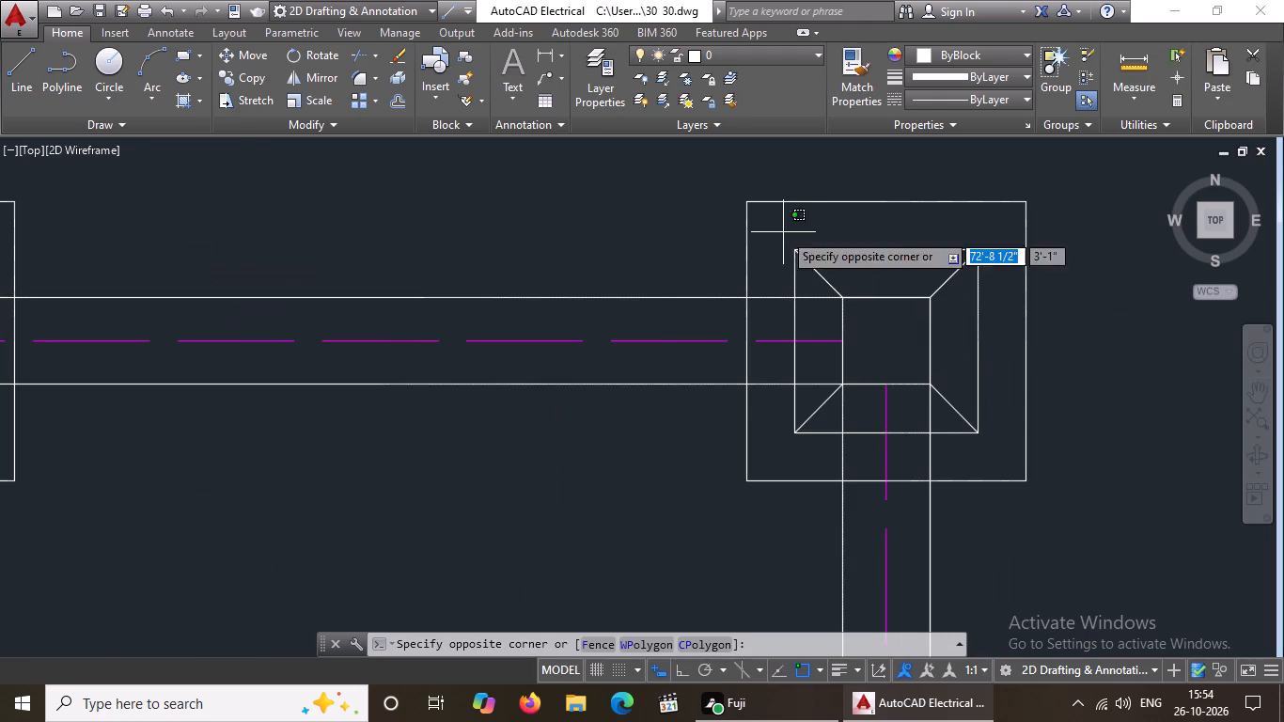
left_click(989, 455)
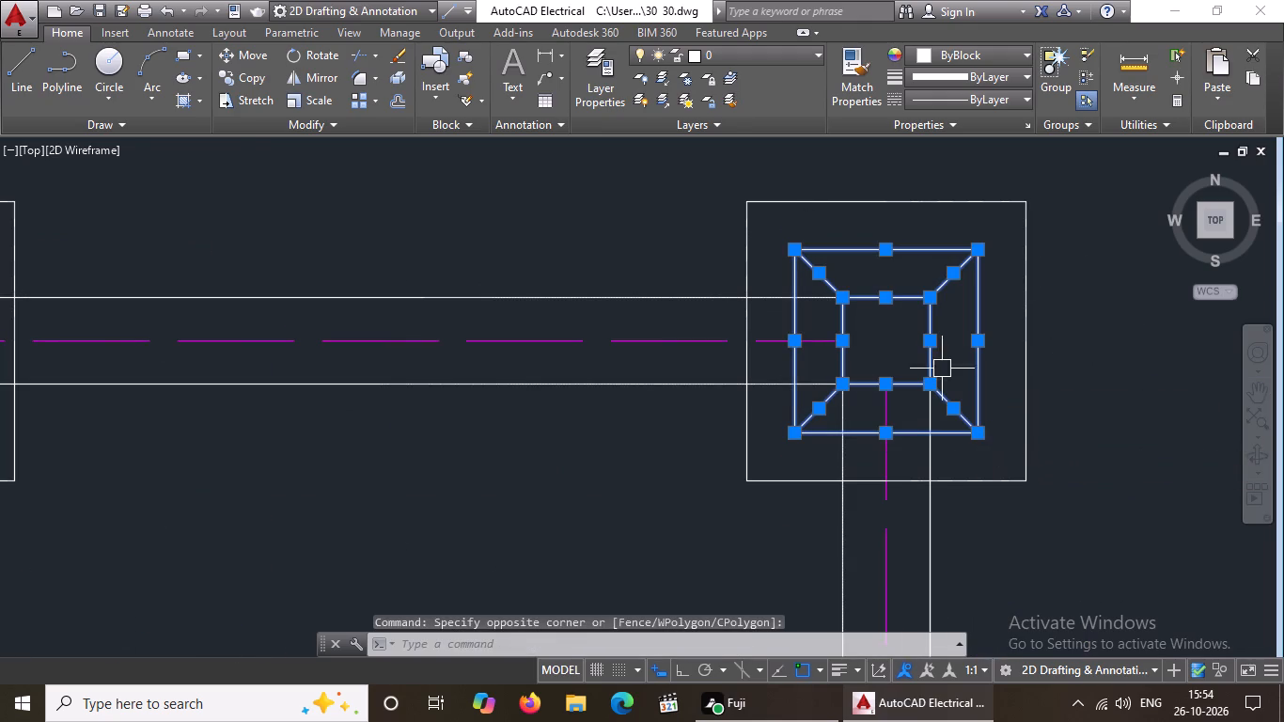
left_click(959, 49)
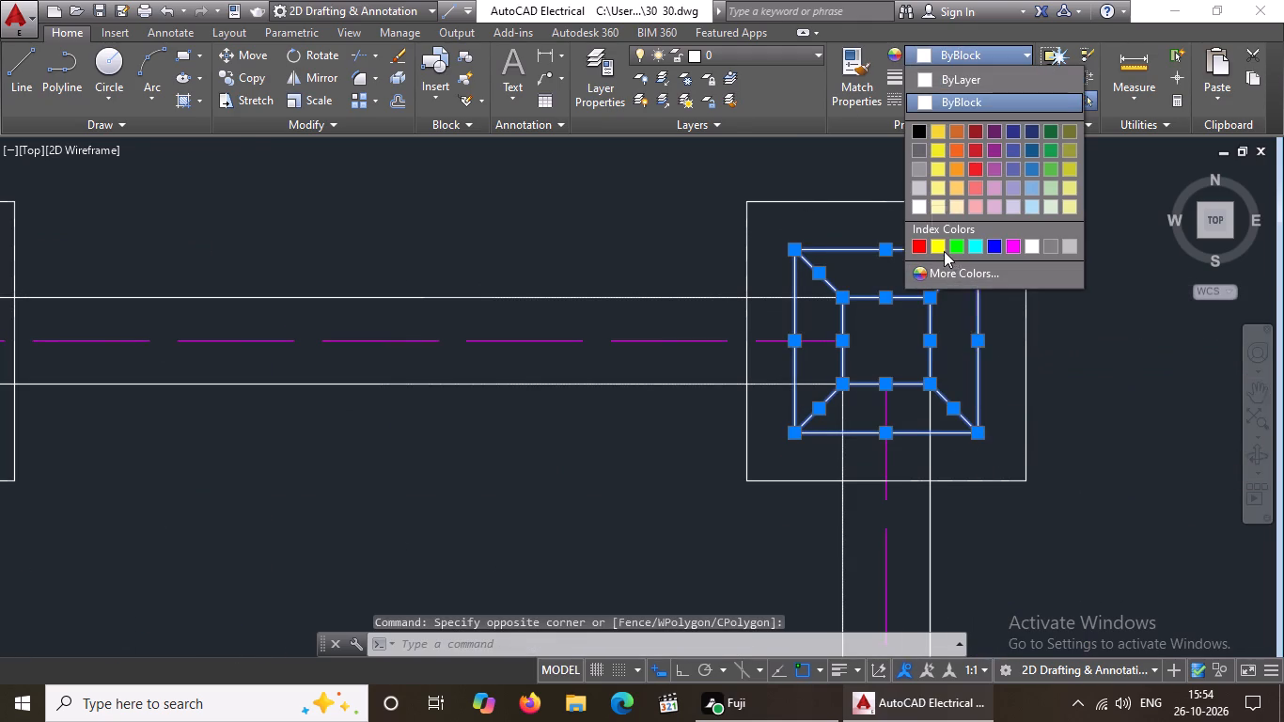
left_click(943, 247)
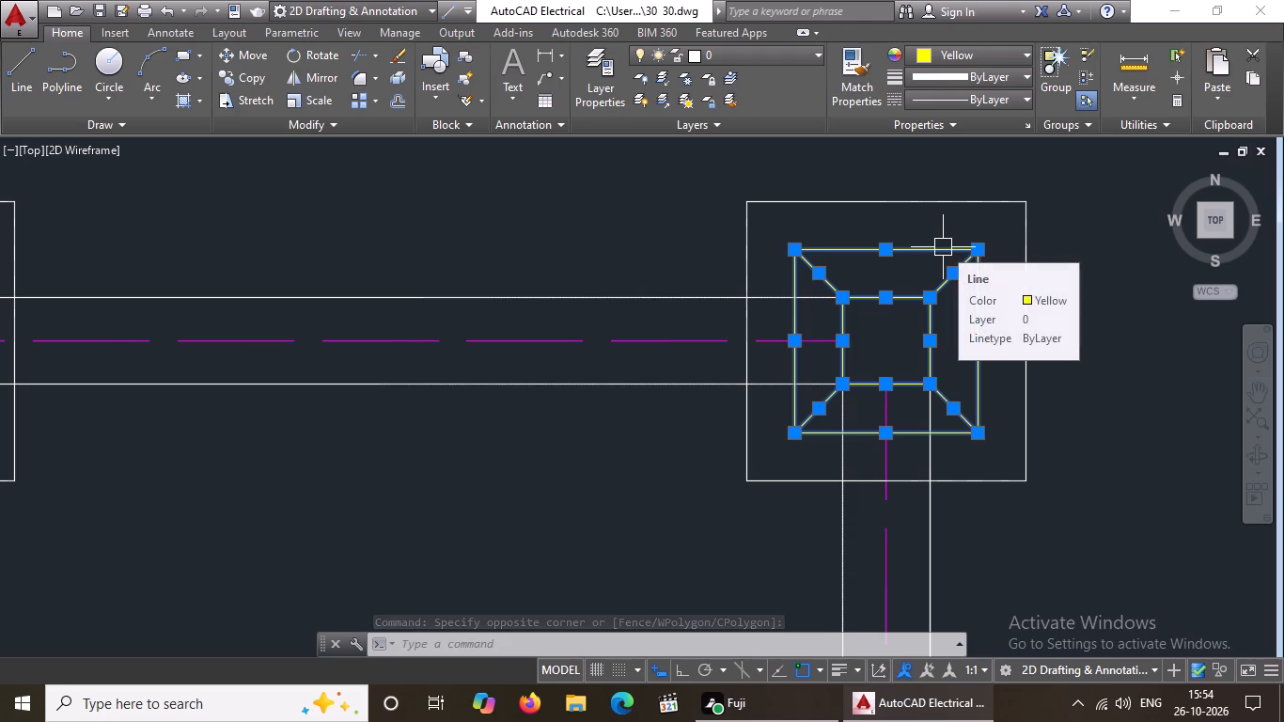
key("Escape")
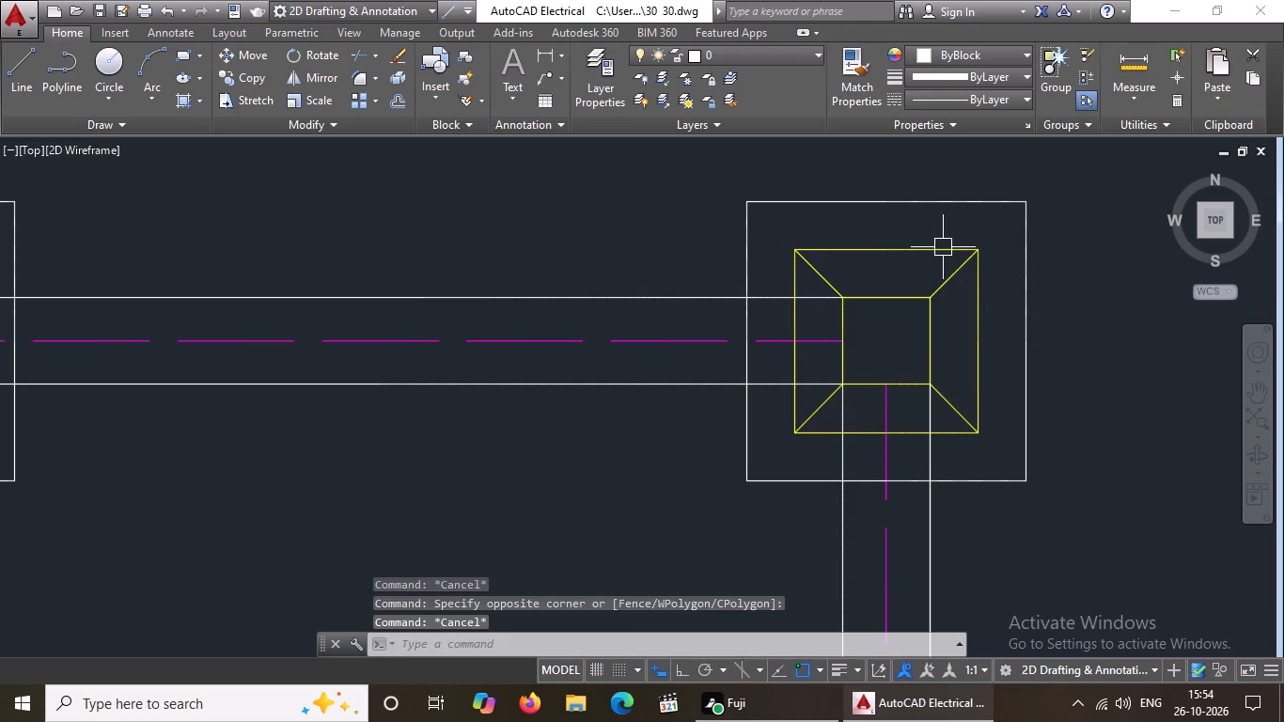
Change the inner square, column square and corner diagonals of the second row's last footing, directly below the corner footing, to yellow.
scroll(814, 263, "down", 3)
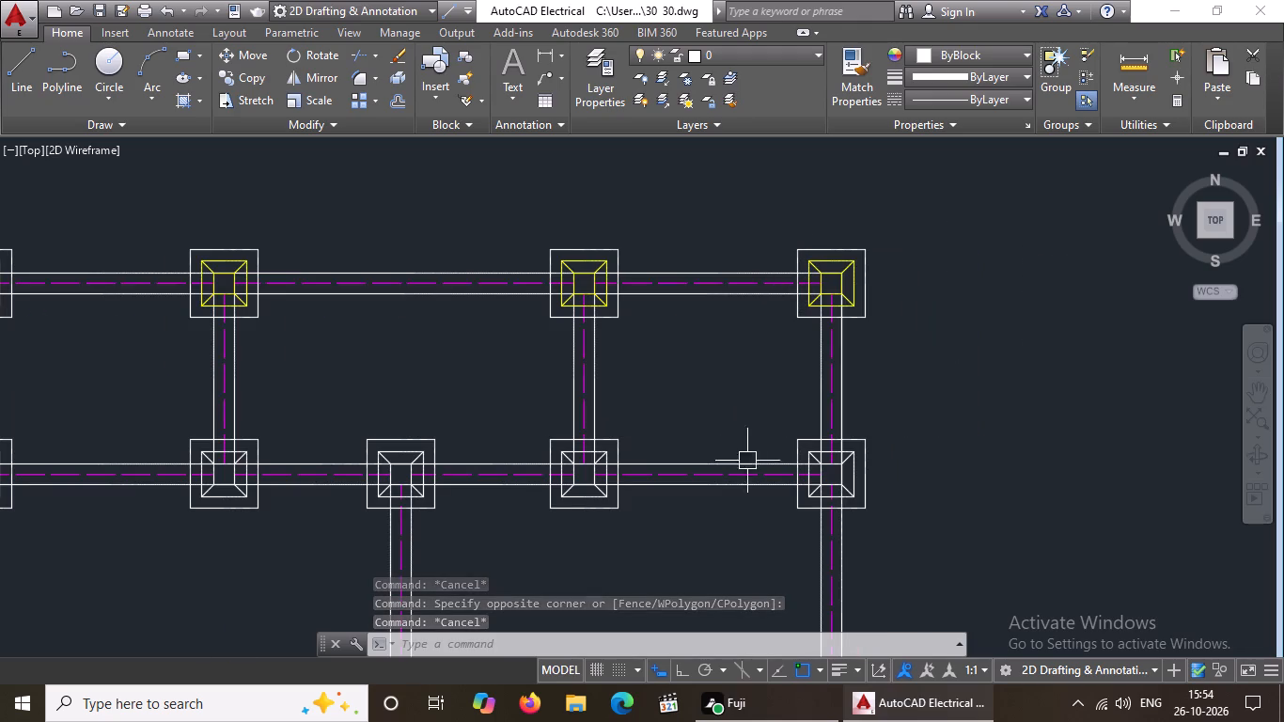
scroll(875, 521, "up", 1)
scroll(813, 440, "up", 2)
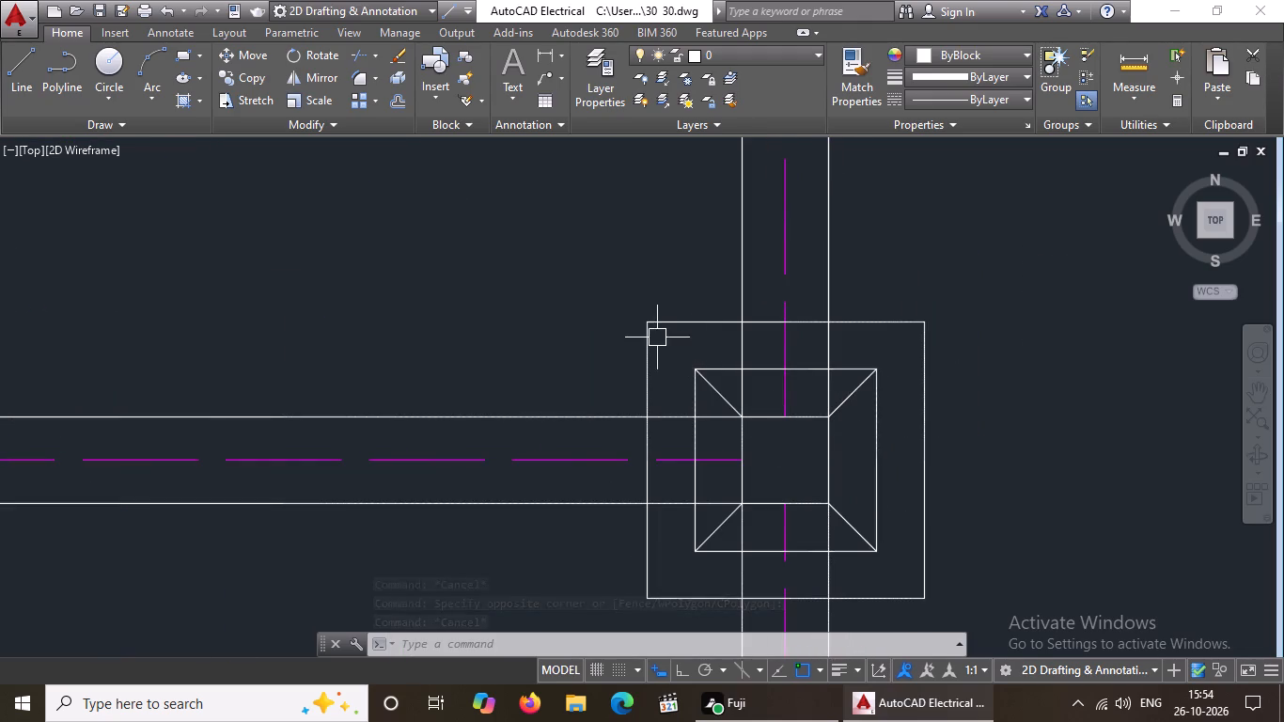
left_click(678, 353)
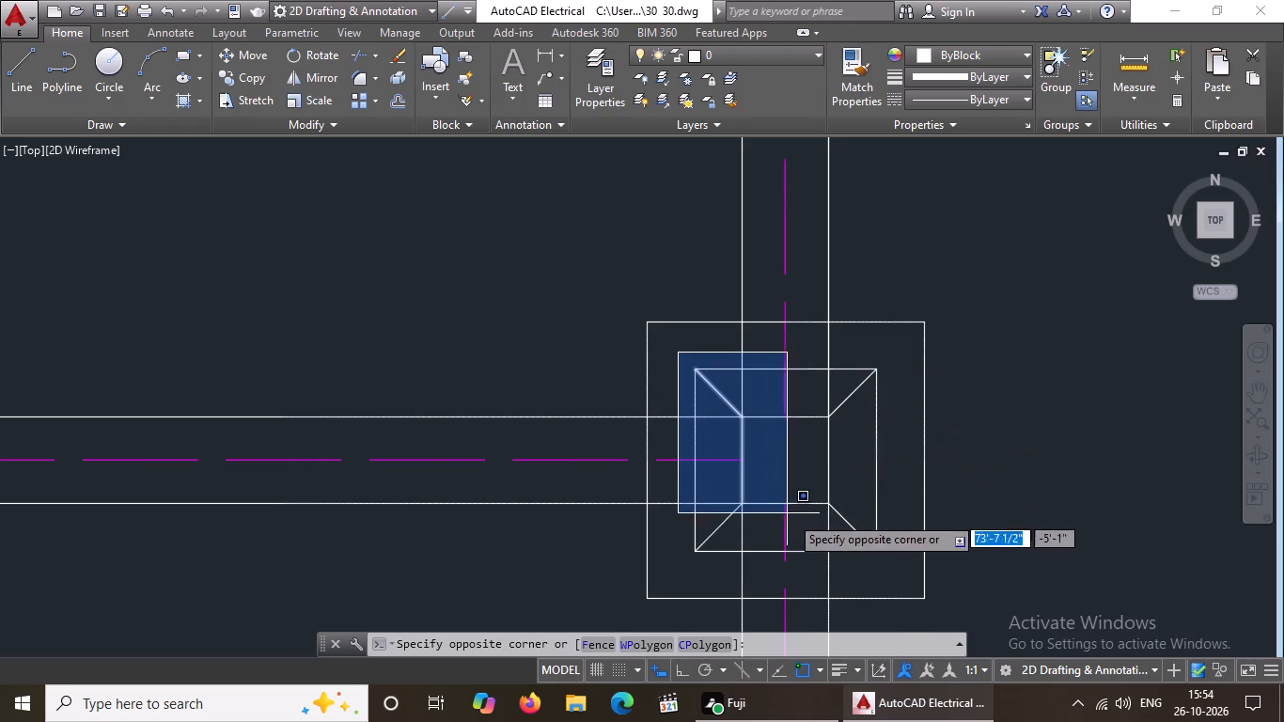
left_click(893, 561)
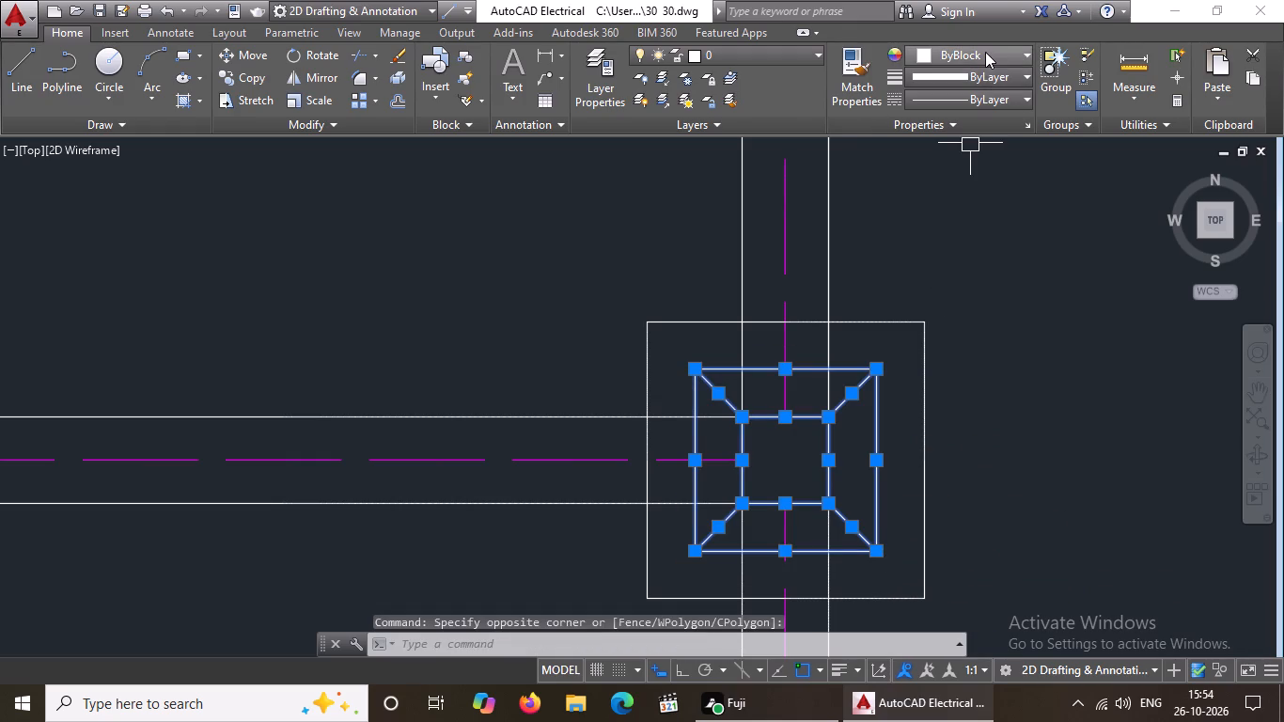
left_click(985, 52)
left_click(941, 246)
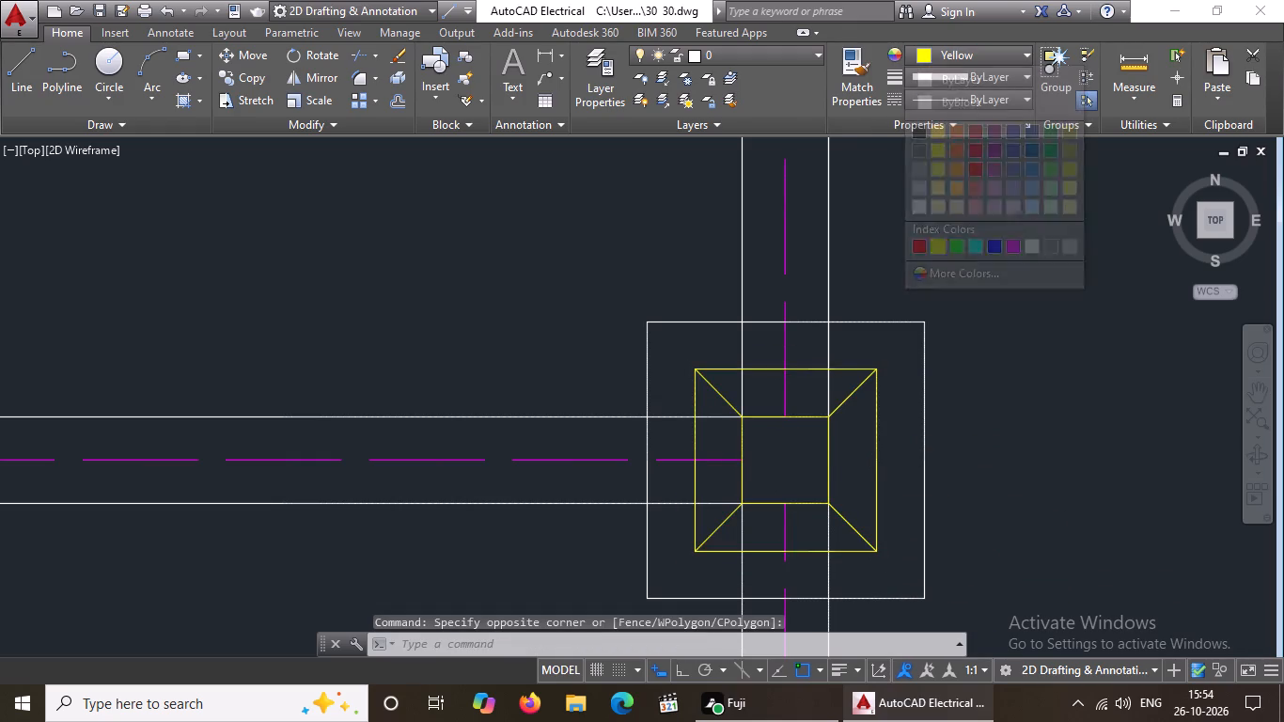
key("Return")
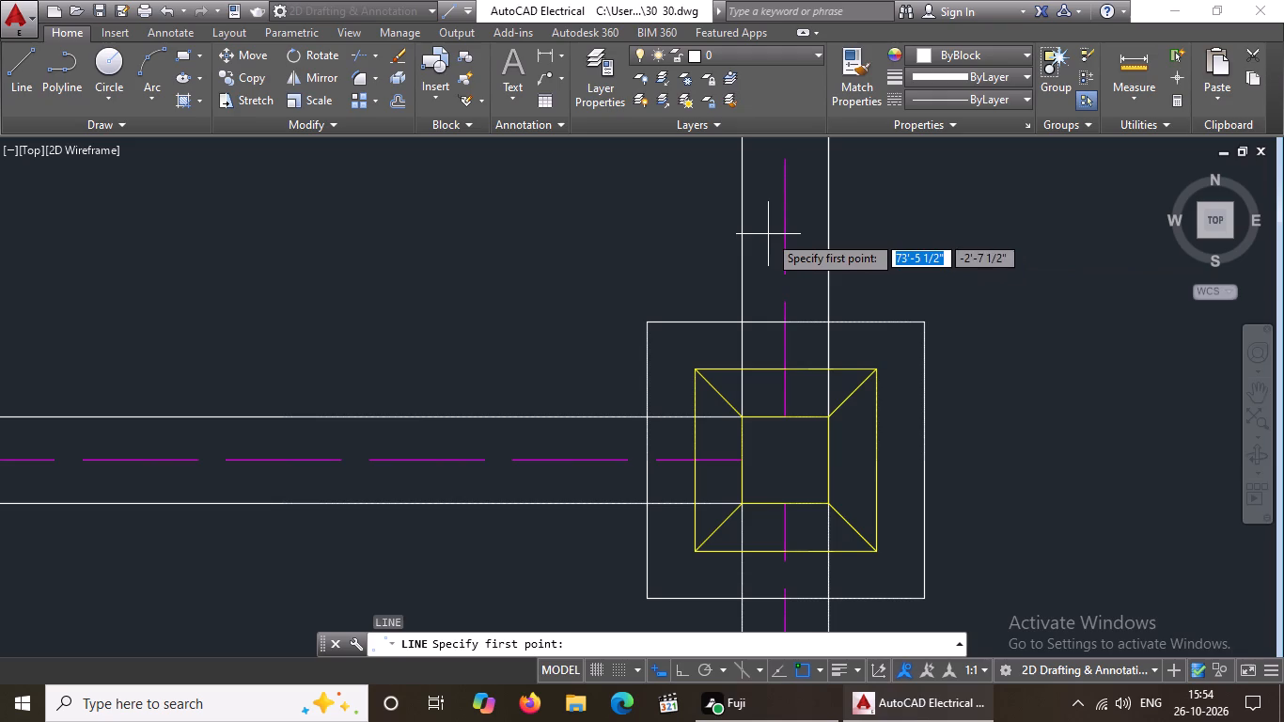
Change the inner square, column square and corner diagonals of the second row's fourth footing, beside the finished last one, to yellow.
scroll(545, 243, "down", 2)
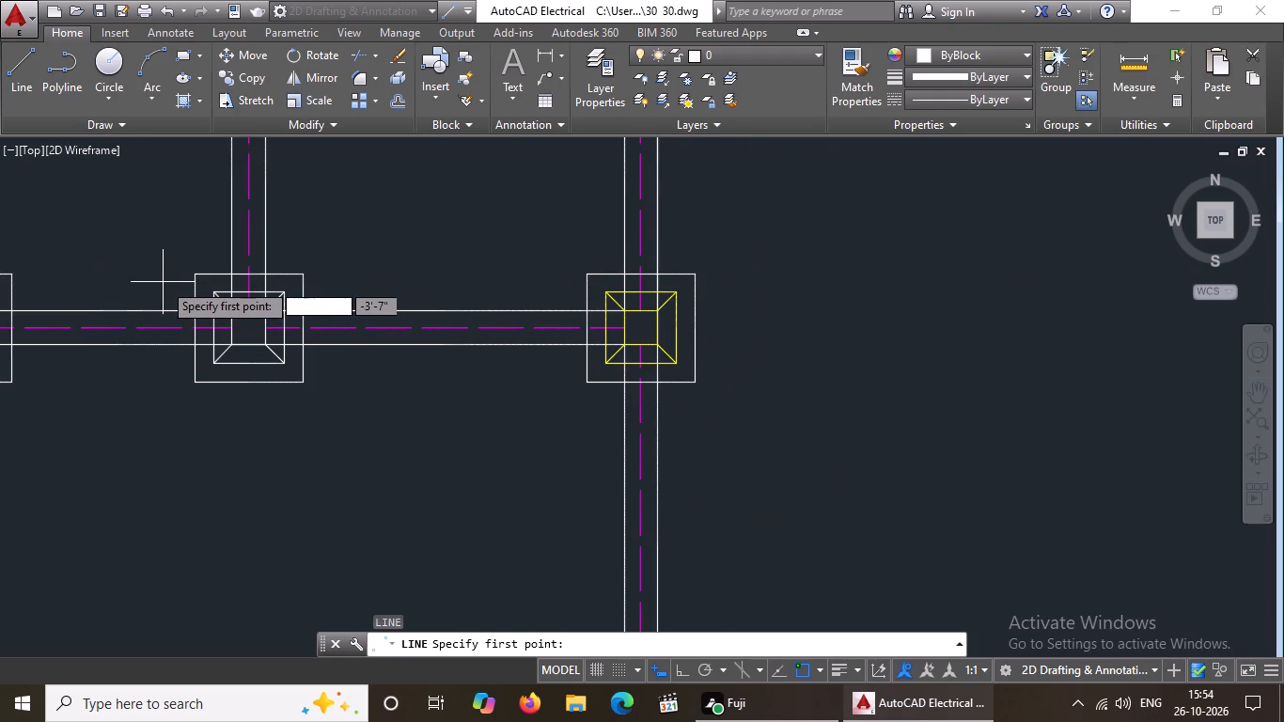
scroll(161, 282, "up", 2)
left_click(283, 297)
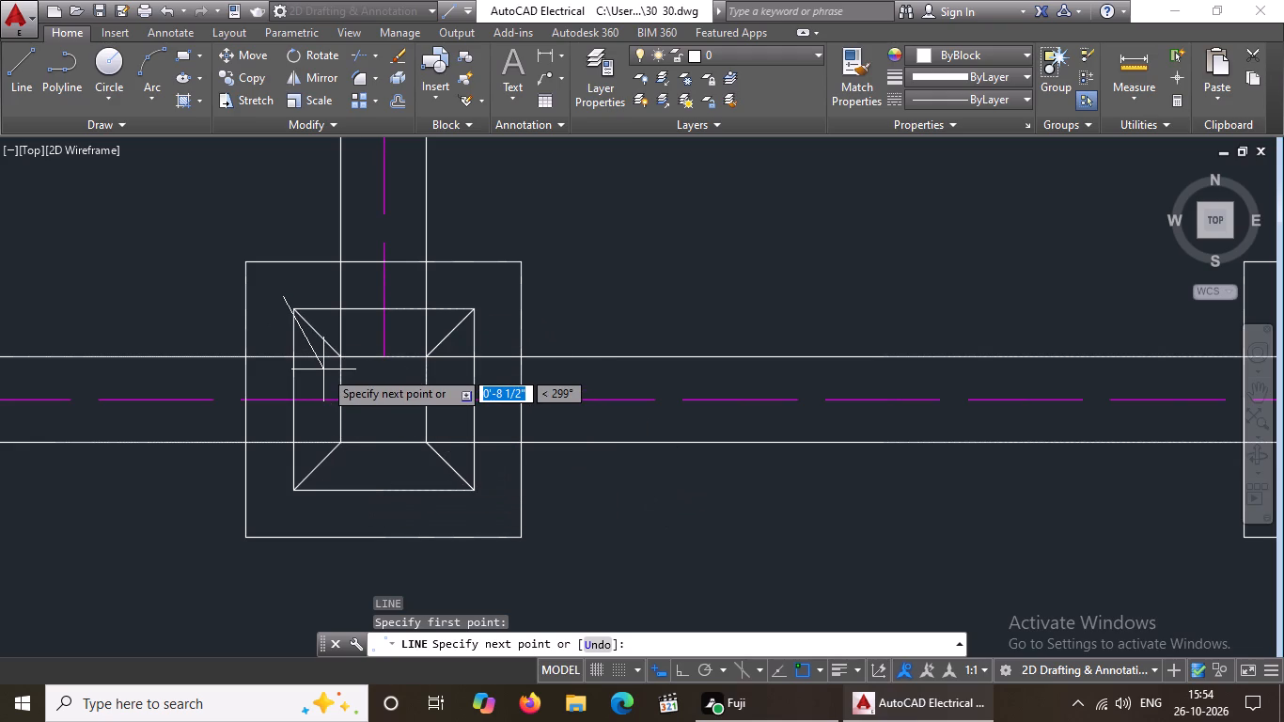
key("Escape")
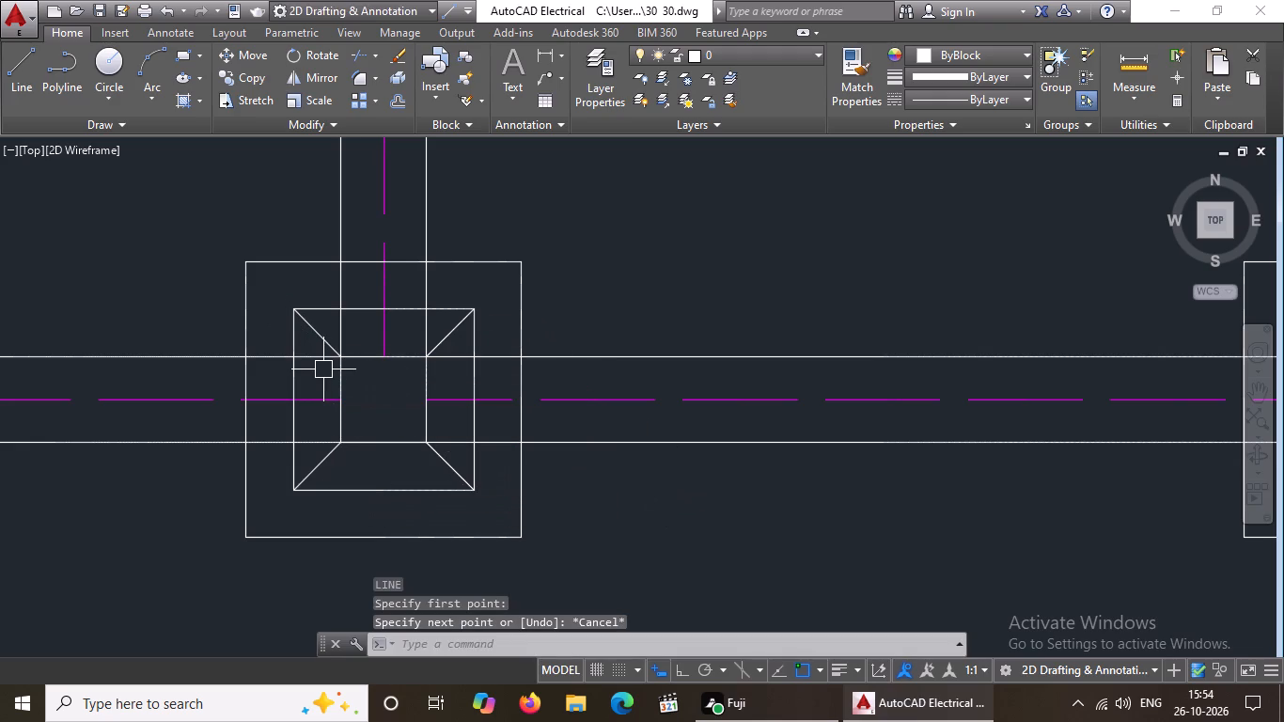
left_click(265, 293)
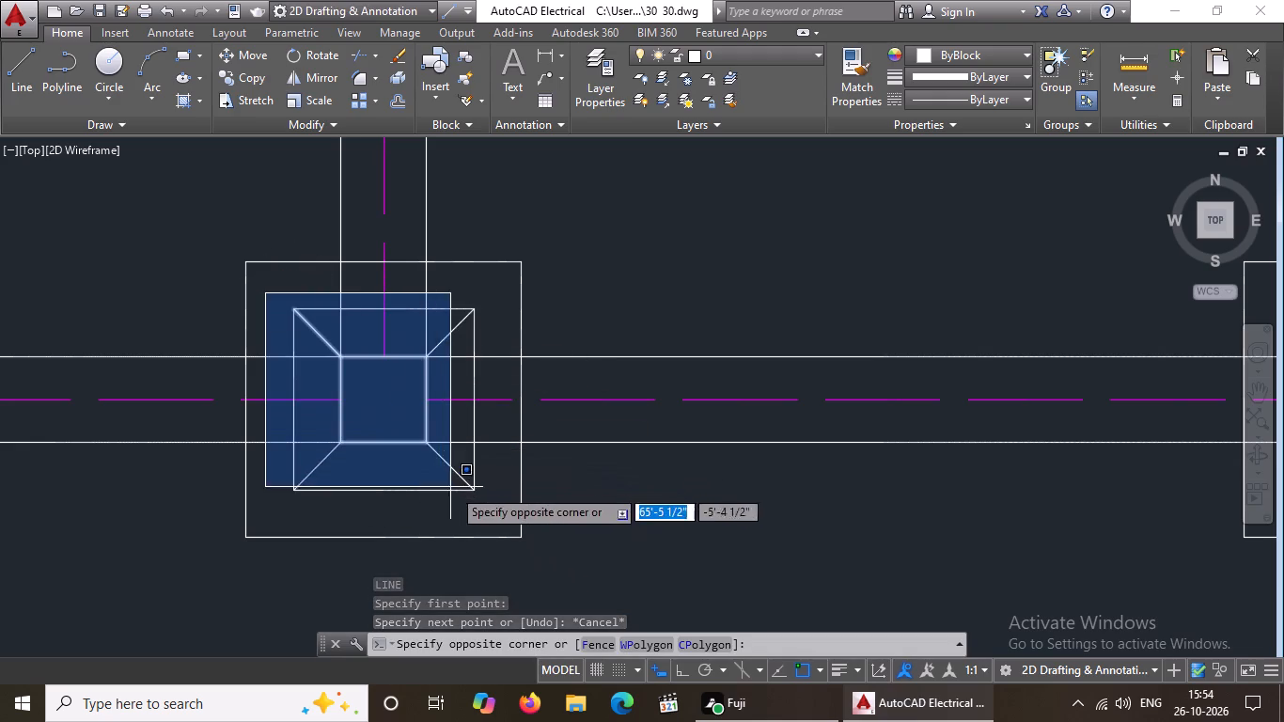
left_click(486, 508)
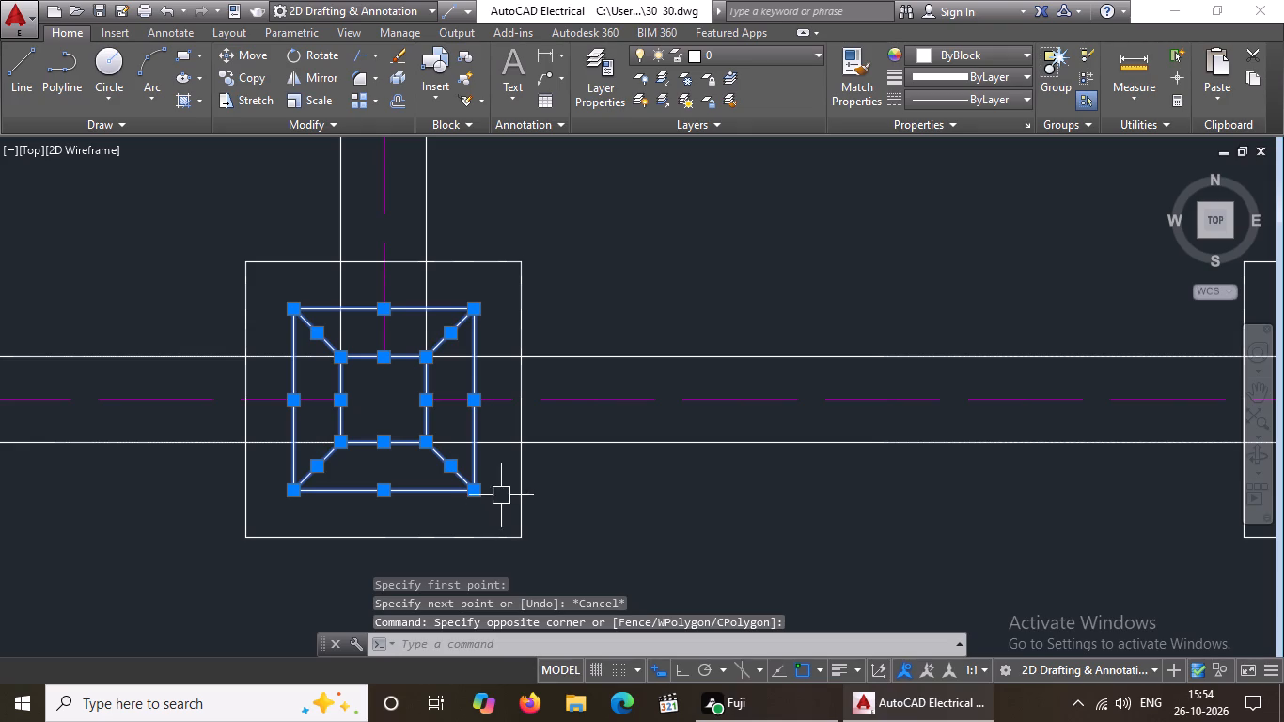
left_click(1006, 56)
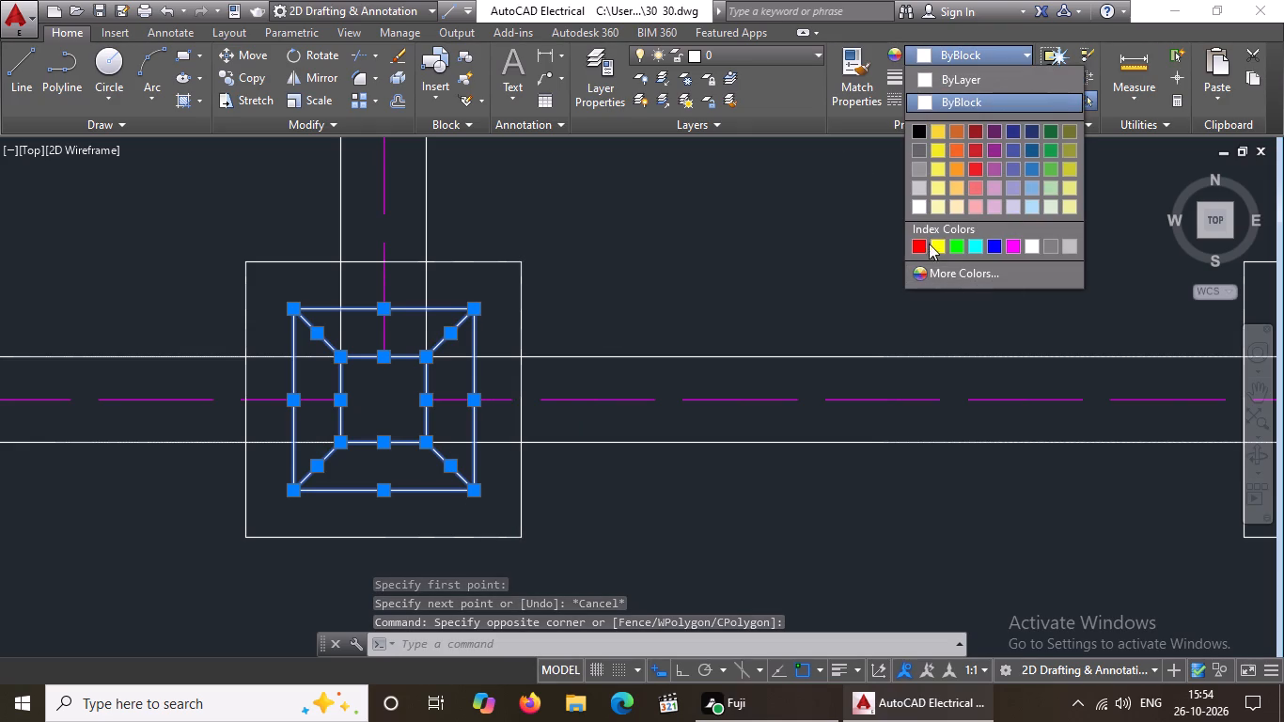
left_click(934, 242)
scroll(656, 275, "down", 3)
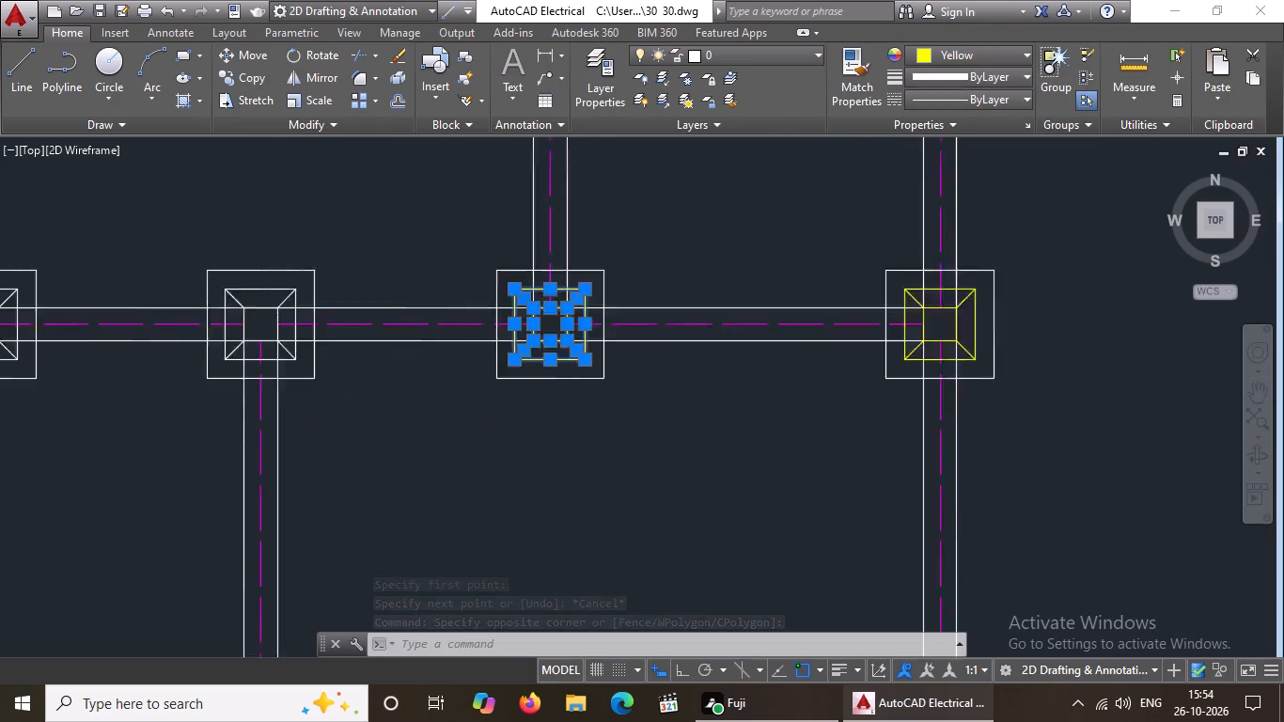
key("Escape")
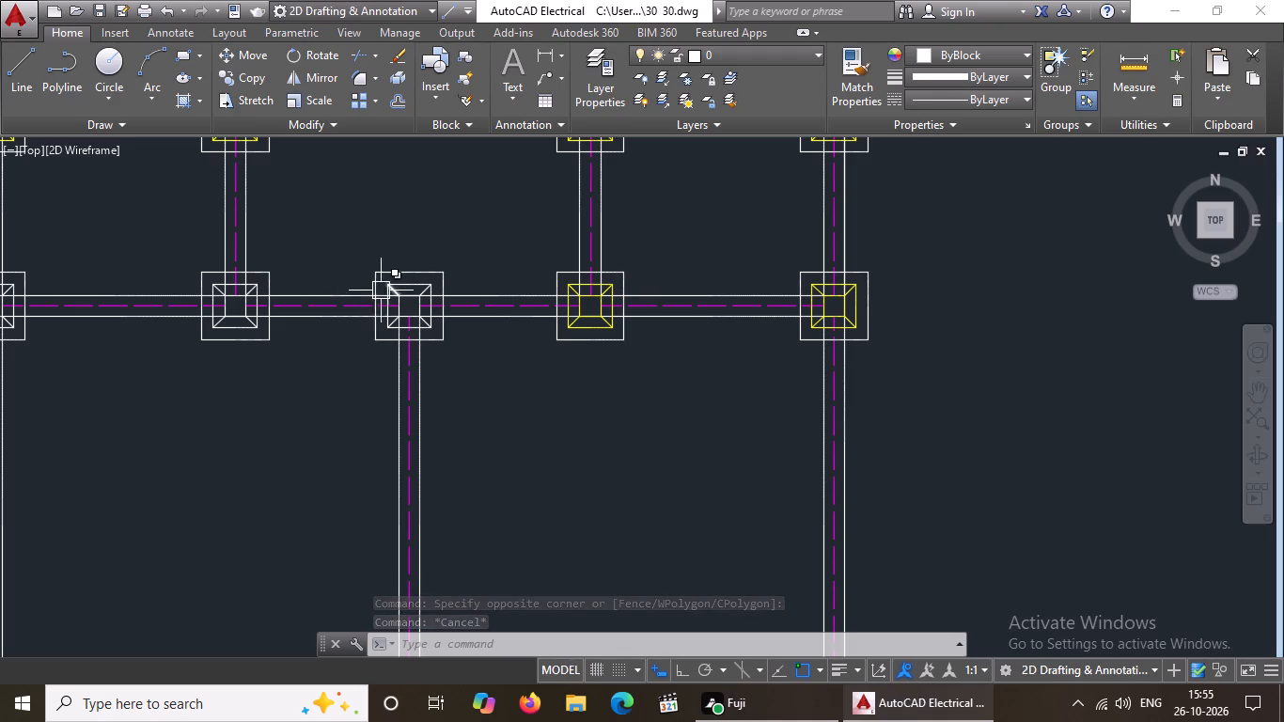
Change the inner square, column square and corner diagonals of the second row's third (middle) footing to yellow.
middle_click_drag(414, 337, 569, 462)
scroll(561, 440, "up", 2)
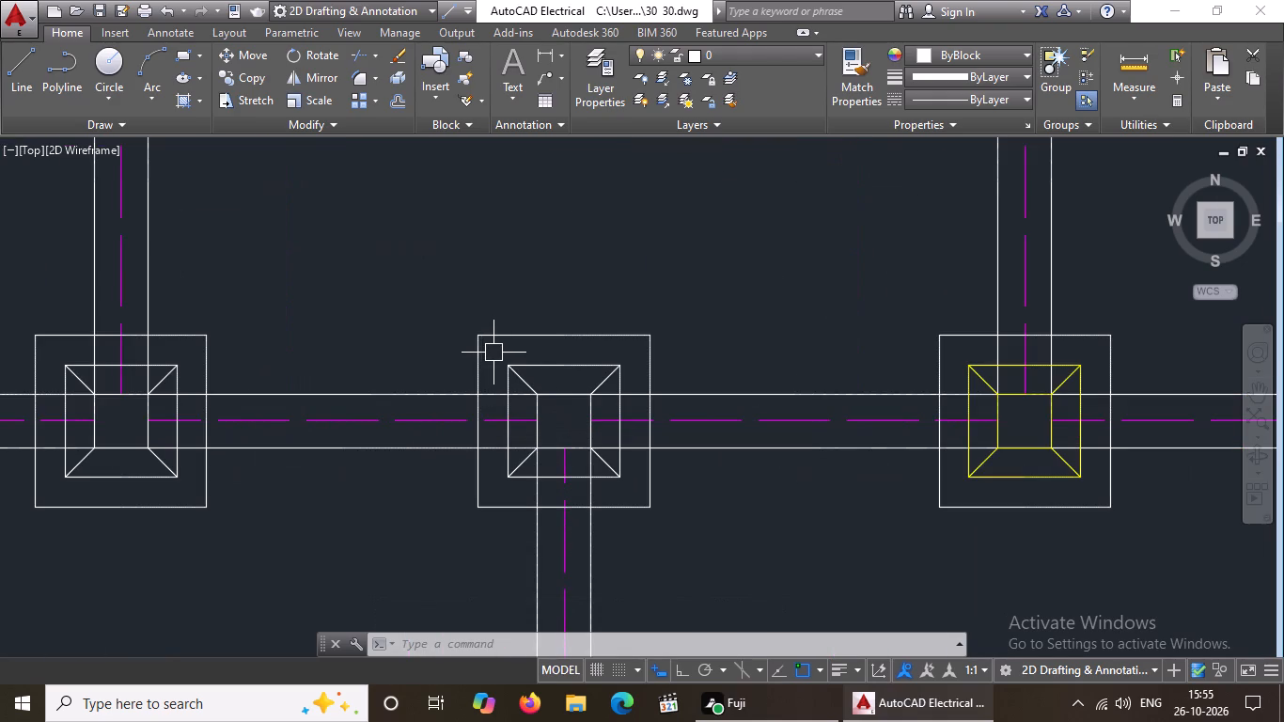
left_click(495, 352)
left_click(631, 490)
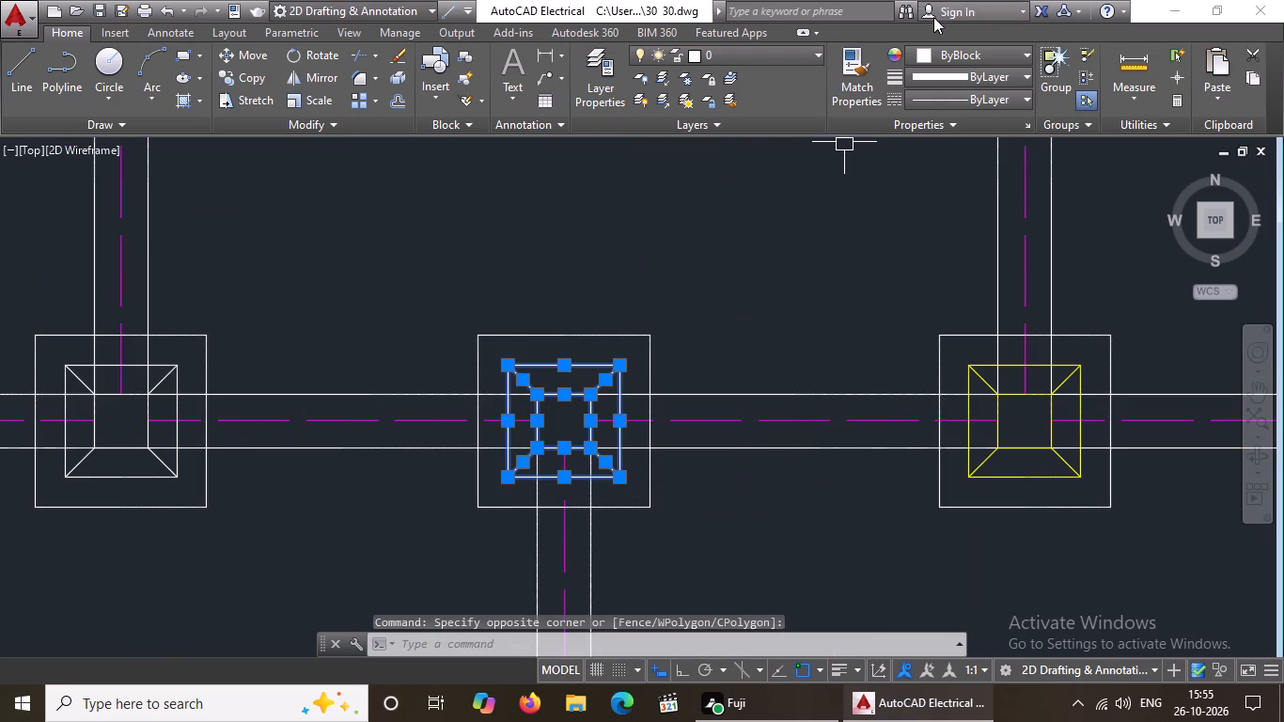
left_click(951, 56)
left_click(936, 238)
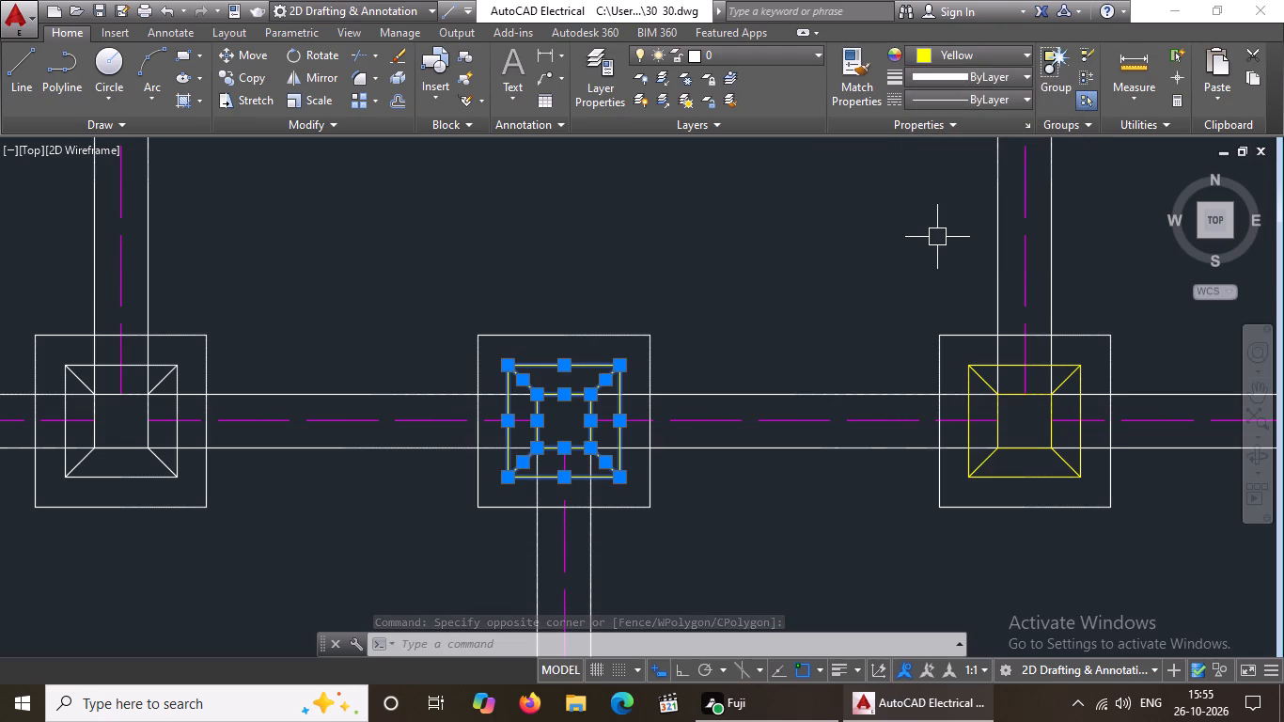
key("BackSpace")
key("Escape")
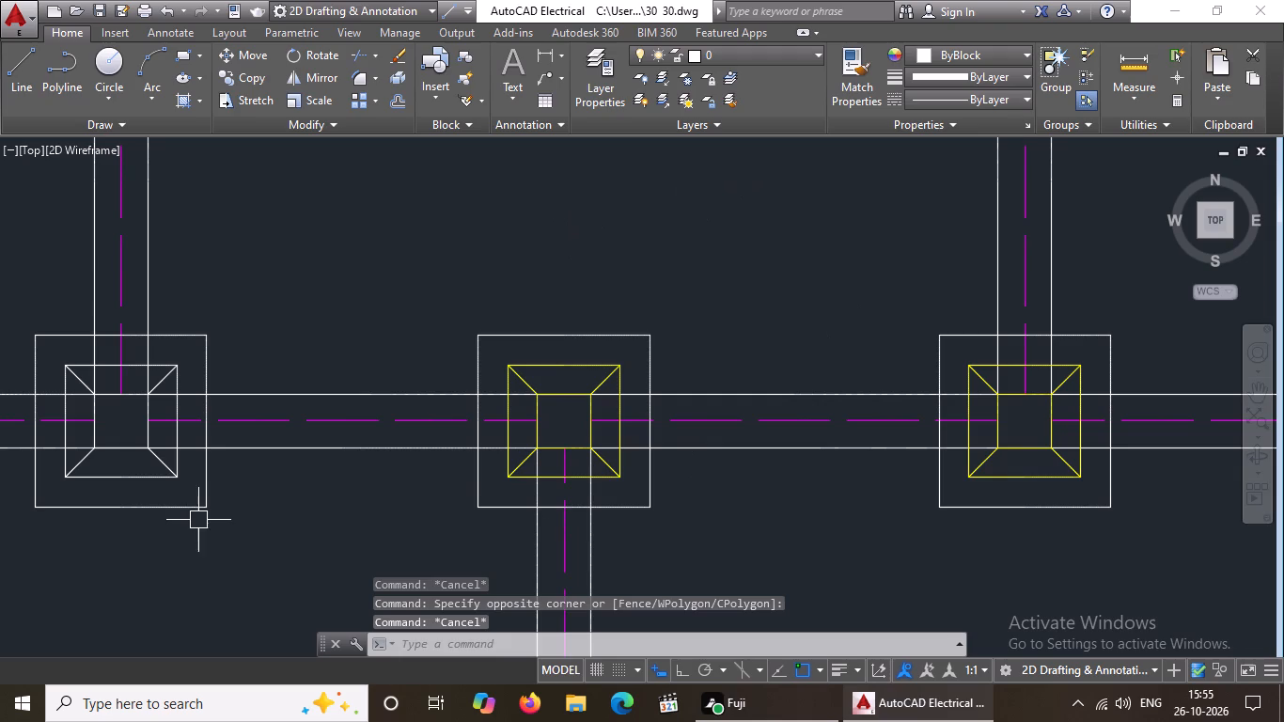
Change the inner square, column square and corner diagonals of the second row's second footing to yellow.
scroll(446, 405, "down", 2)
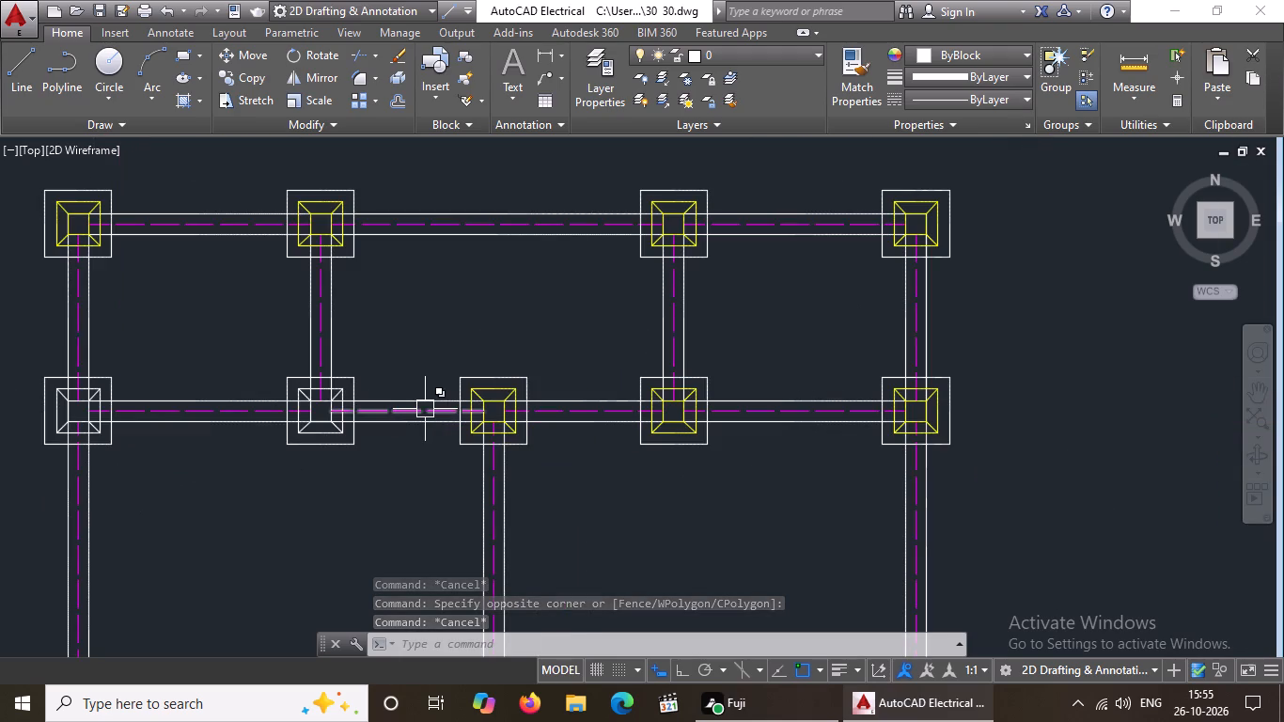
key("Escape")
scroll(337, 387, "up", 3)
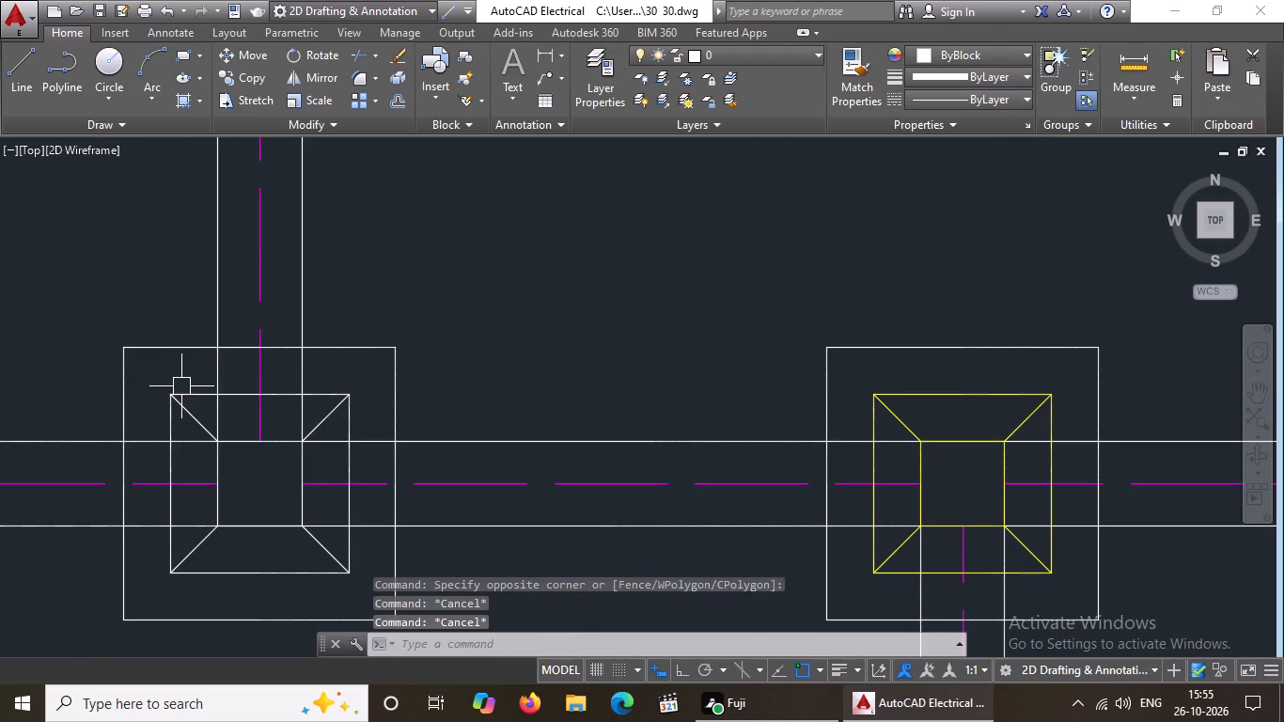
left_click(164, 382)
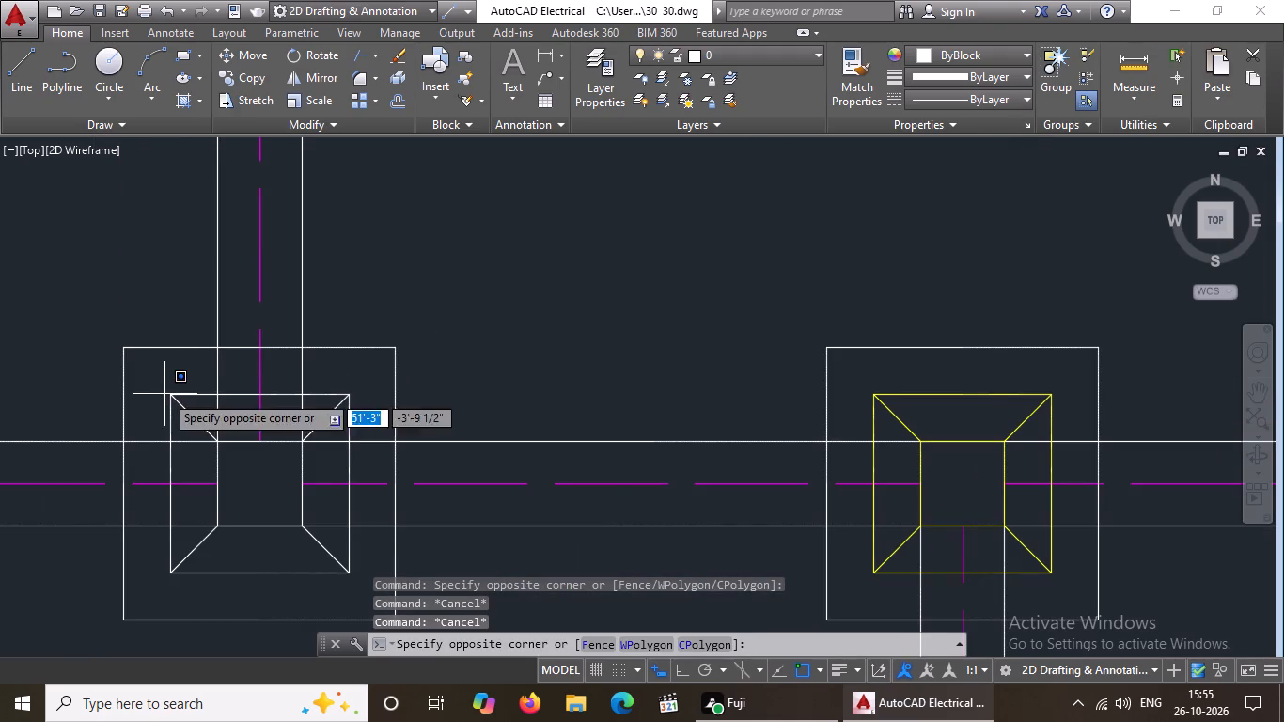
left_click(362, 591)
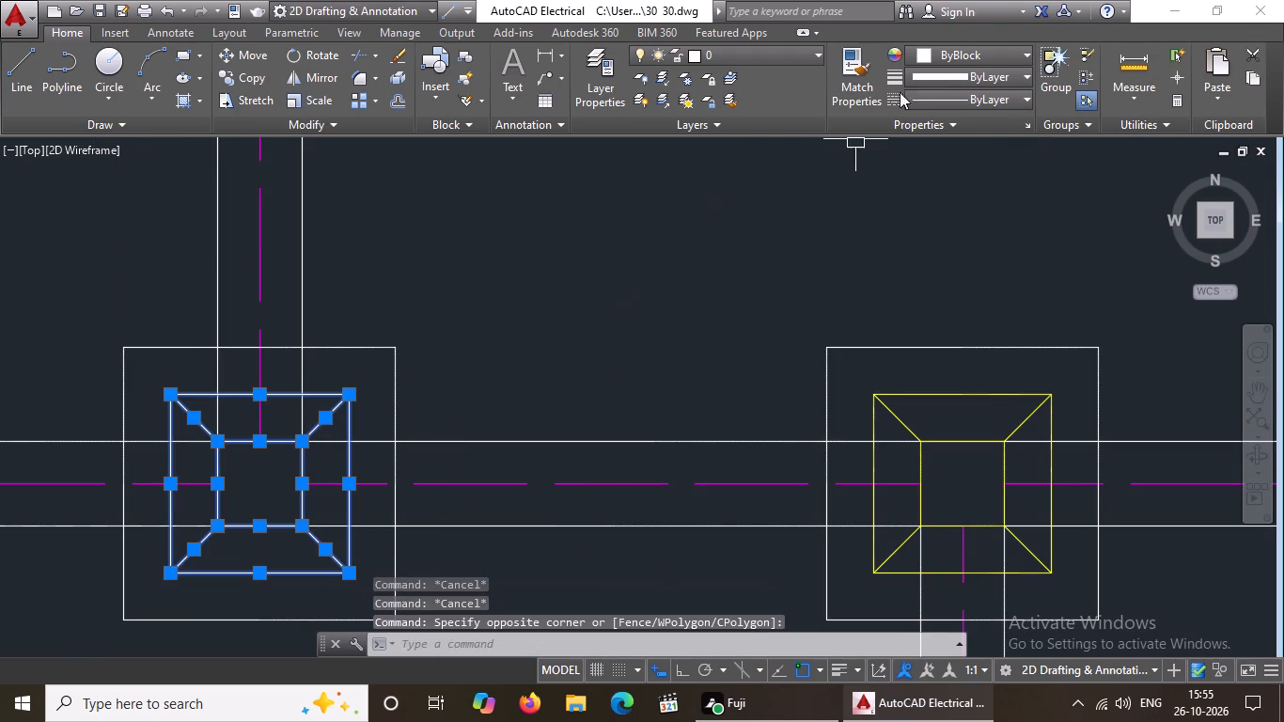
left_click(954, 46)
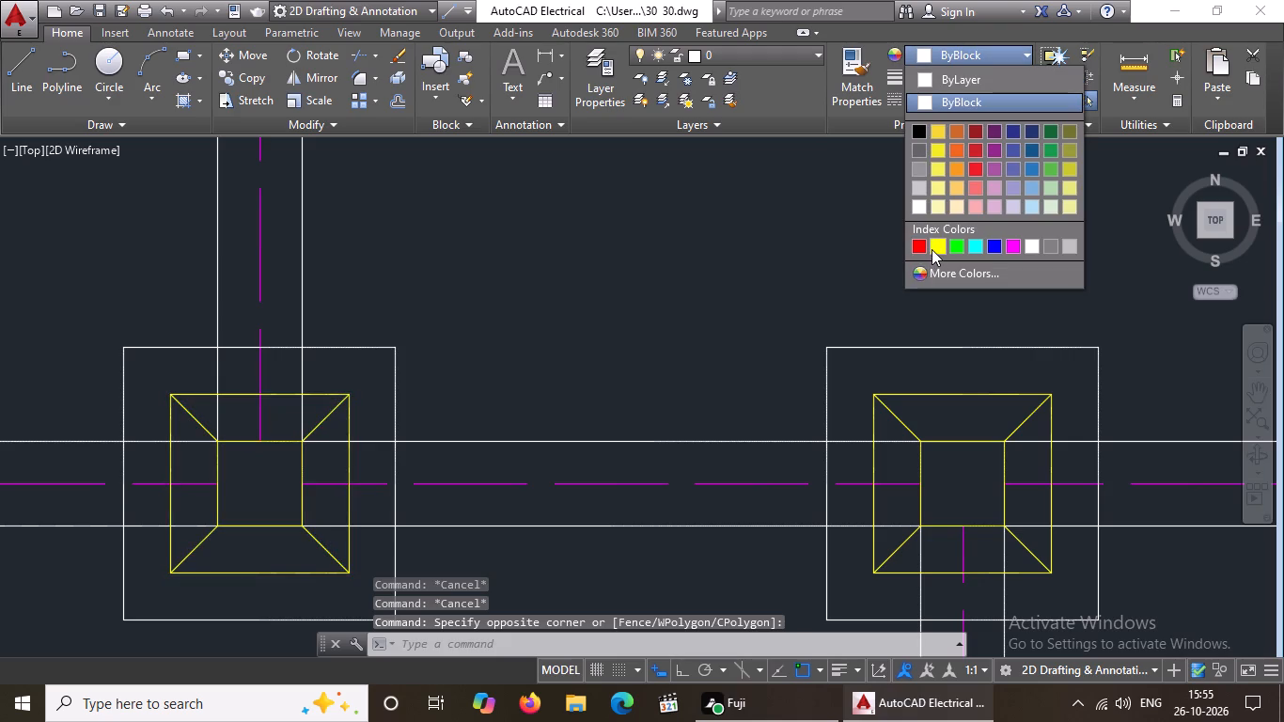
left_click(935, 245)
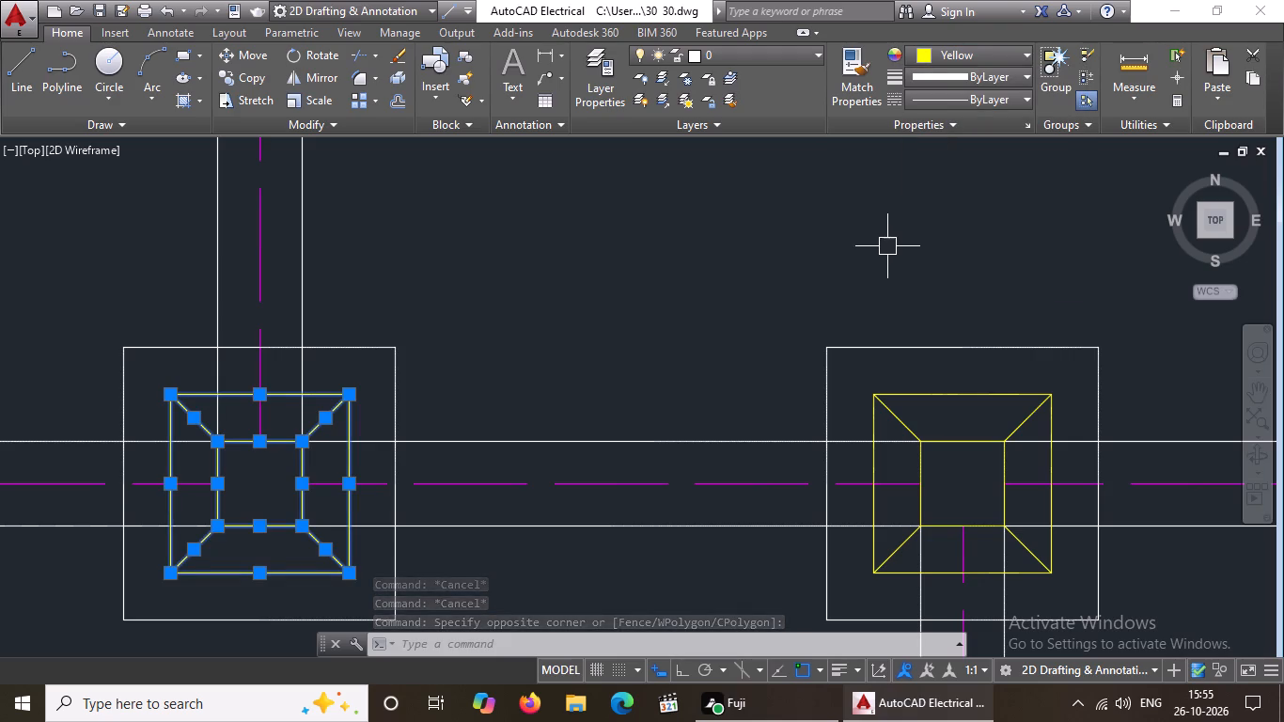
key("Escape")
Change the inner square, column square and corner diagonals of the second row's first footing to yellow.
scroll(480, 248, "down", 5)
scroll(384, 272, "up", 4)
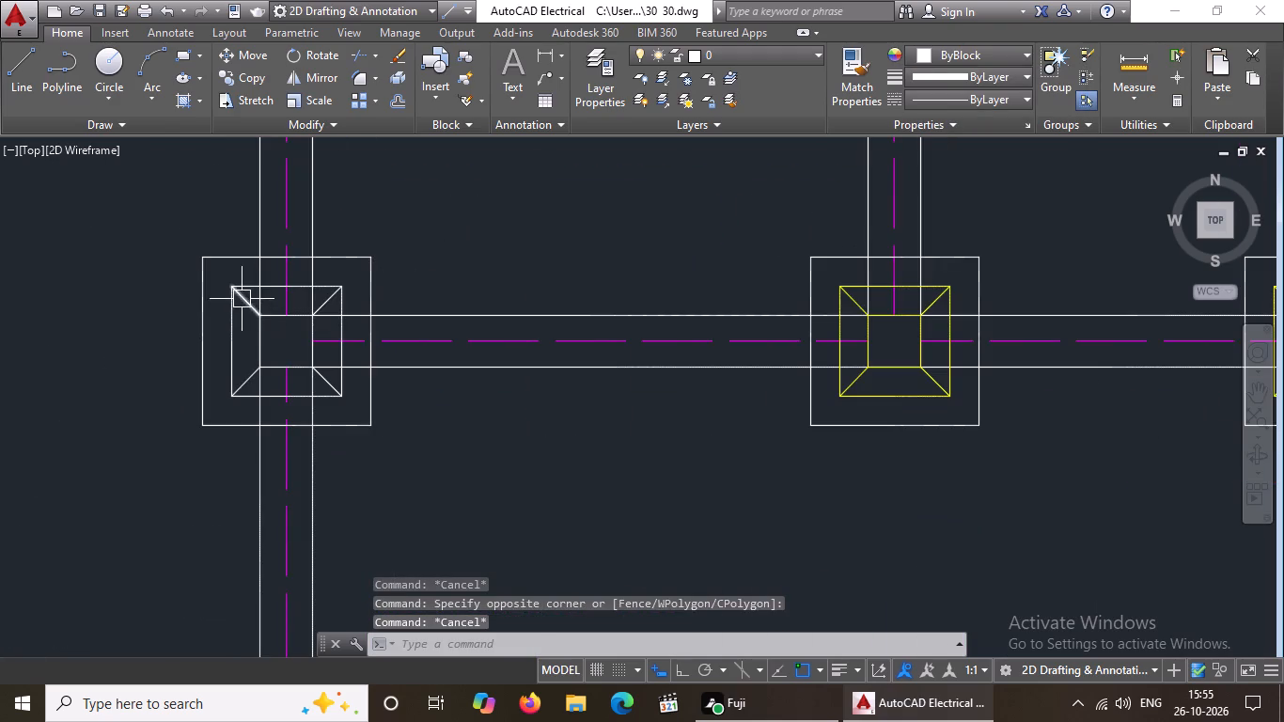
scroll(242, 298, "up", 1)
left_click(204, 262)
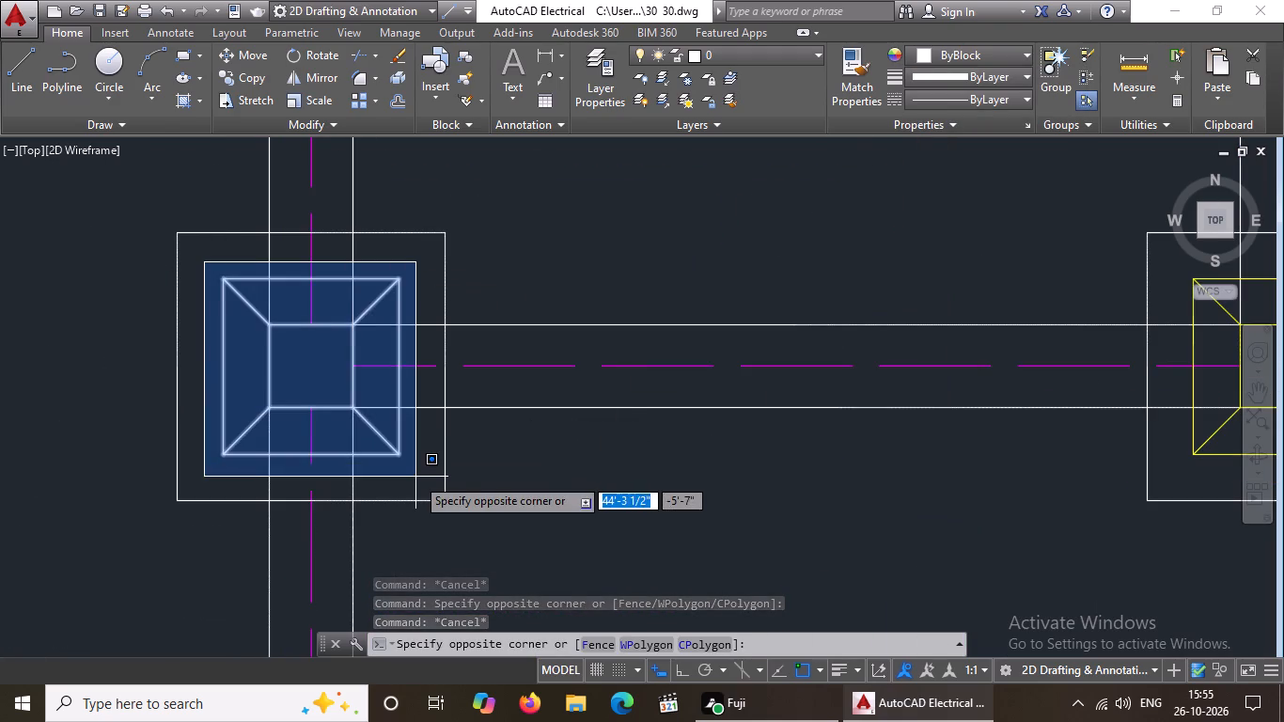
left_click(415, 476)
left_click(961, 57)
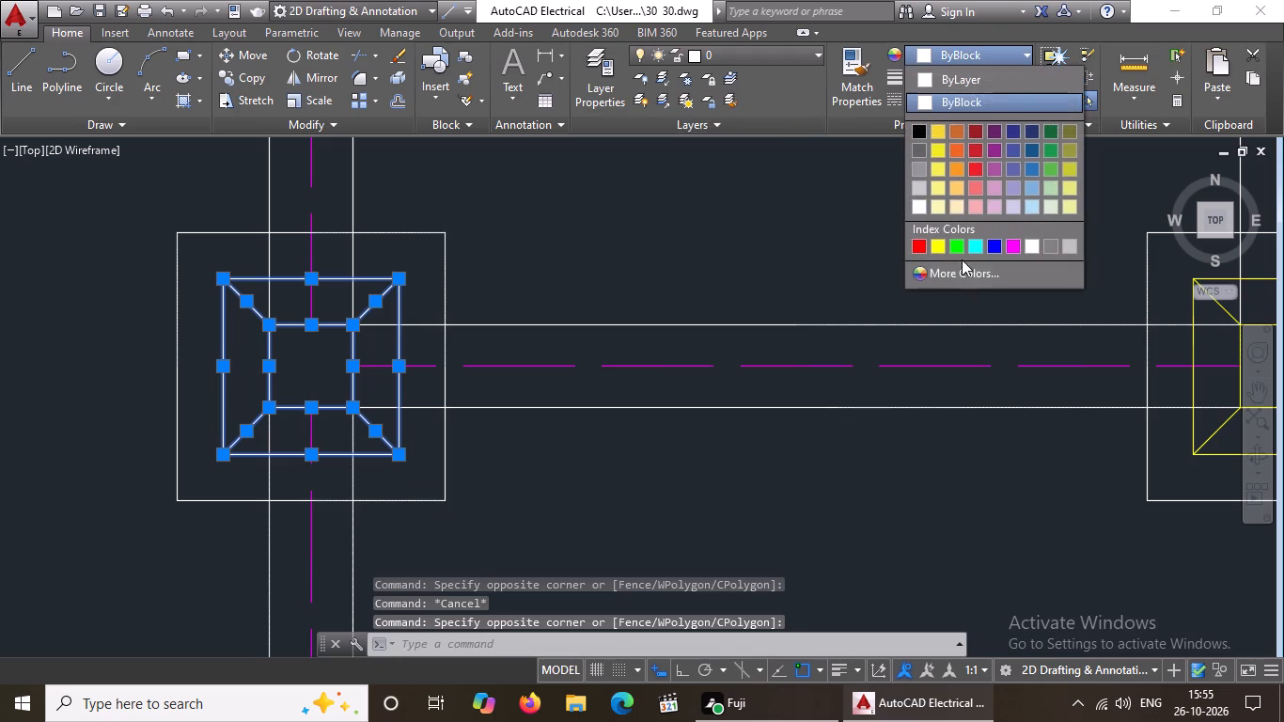
left_click(939, 241)
key("Escape")
Change the inner square, column square and corner diagonals of the third row's first footing to yellow.
scroll(430, 242, "down", 4)
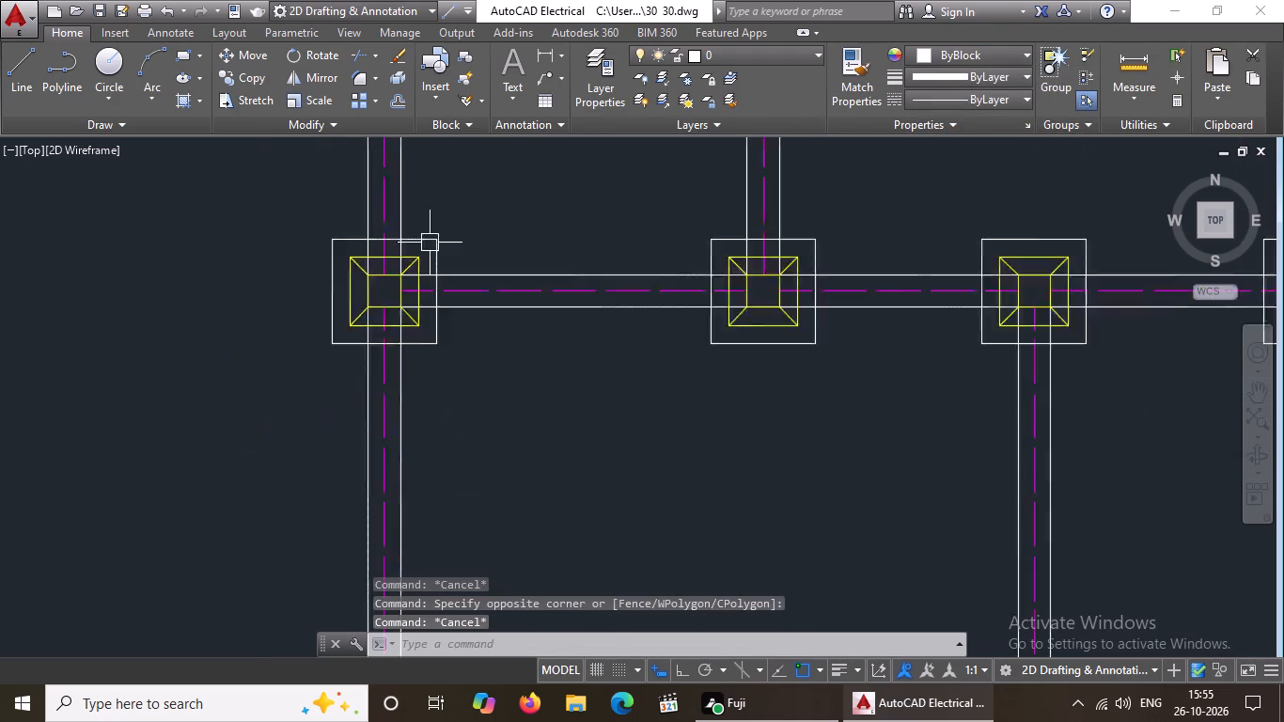
scroll(534, 273, "down", 2)
scroll(457, 503, "up", 2)
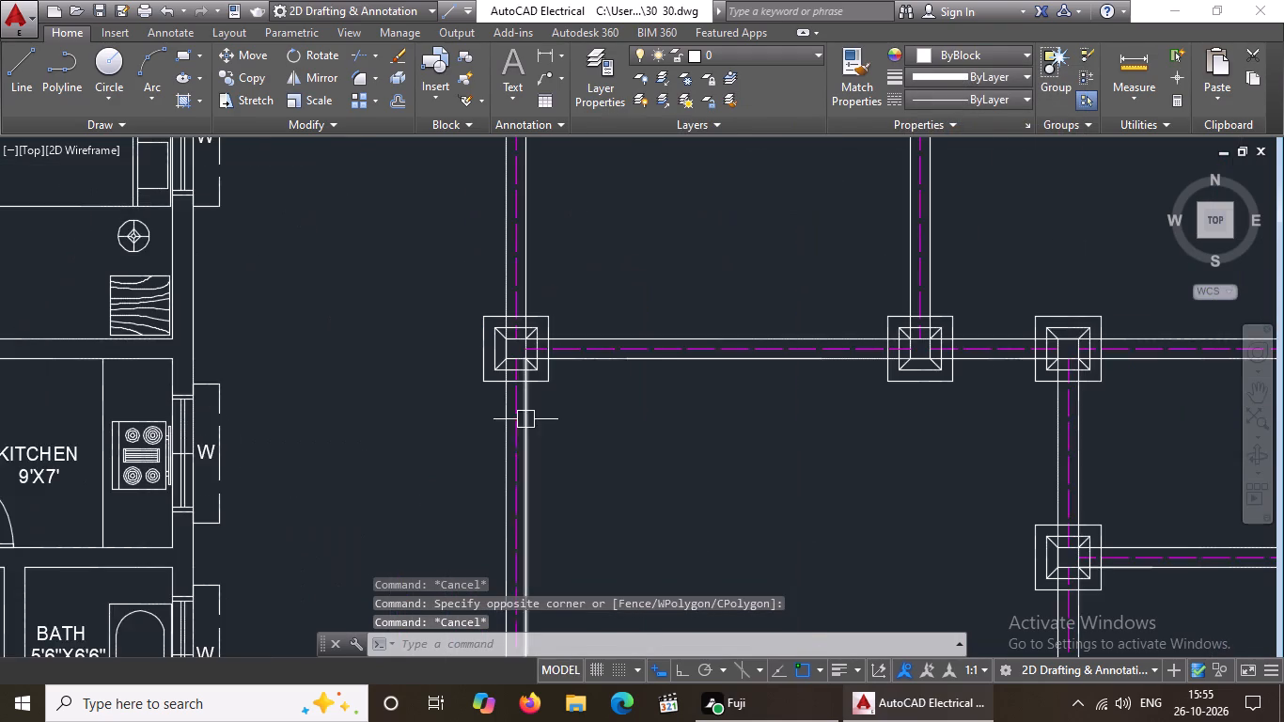
scroll(563, 361, "up", 3)
left_click(258, 210)
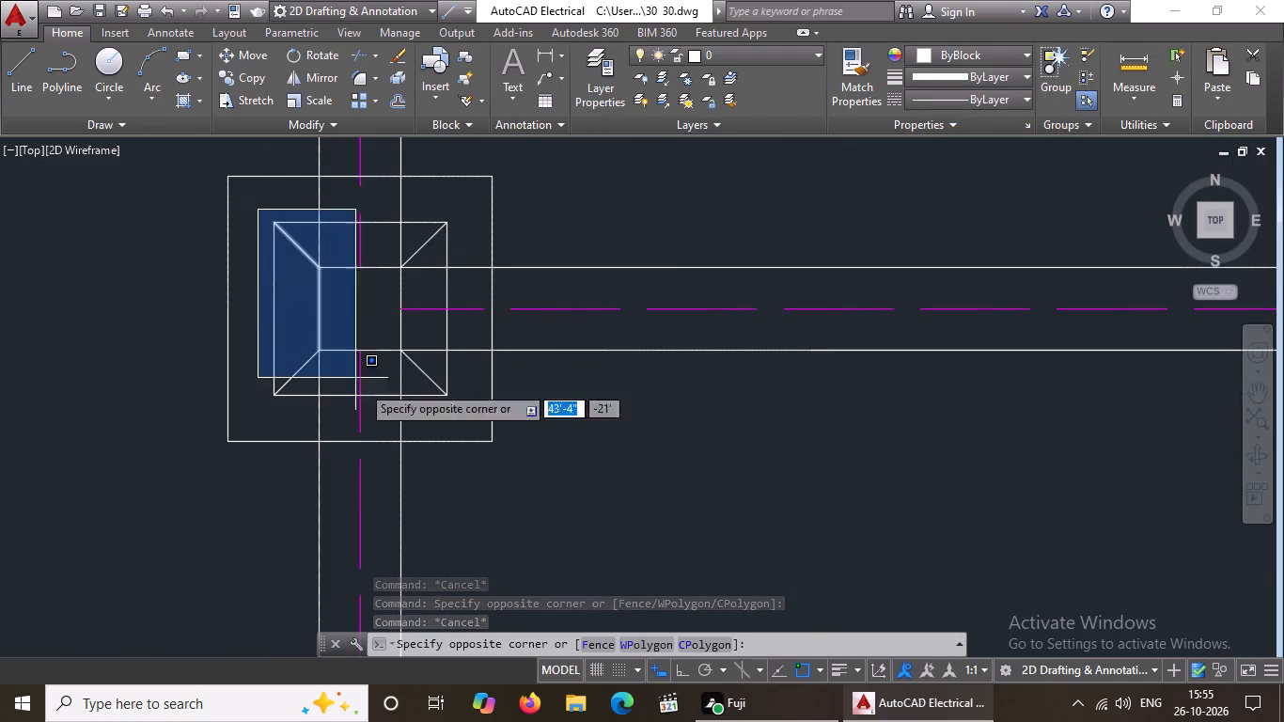
left_click(461, 417)
left_click(955, 53)
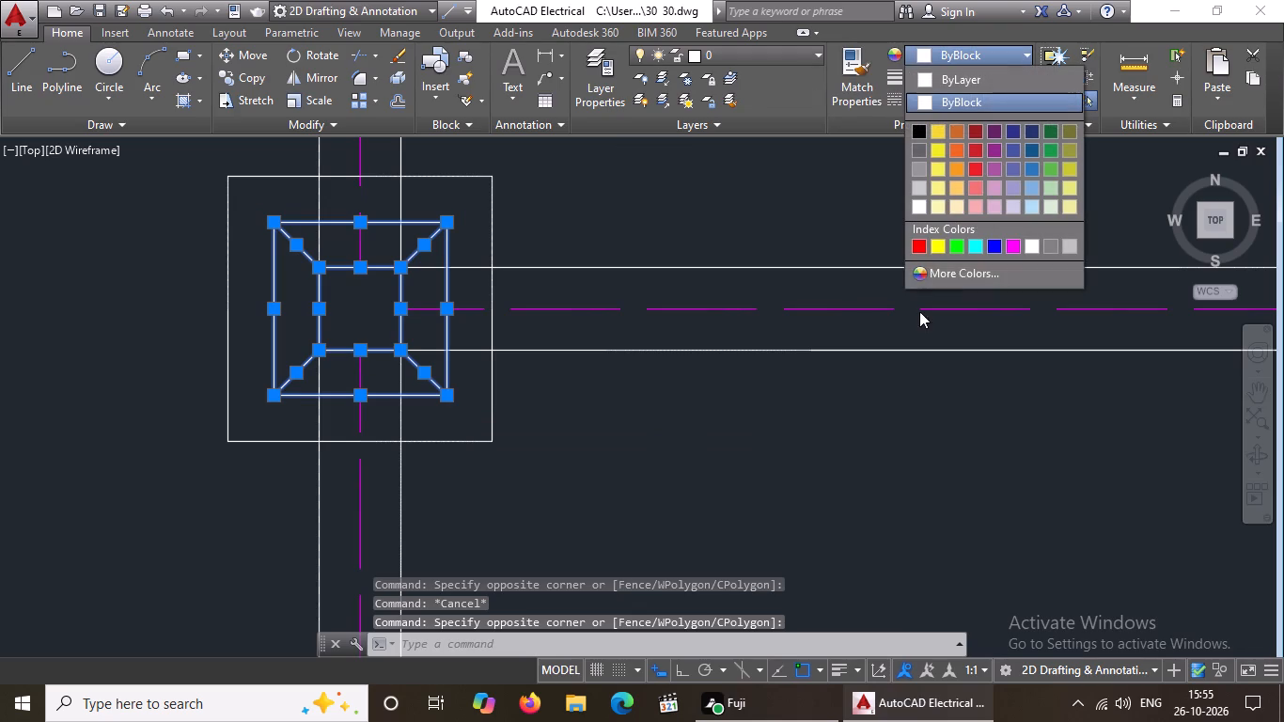
left_click(933, 244)
key("Escape")
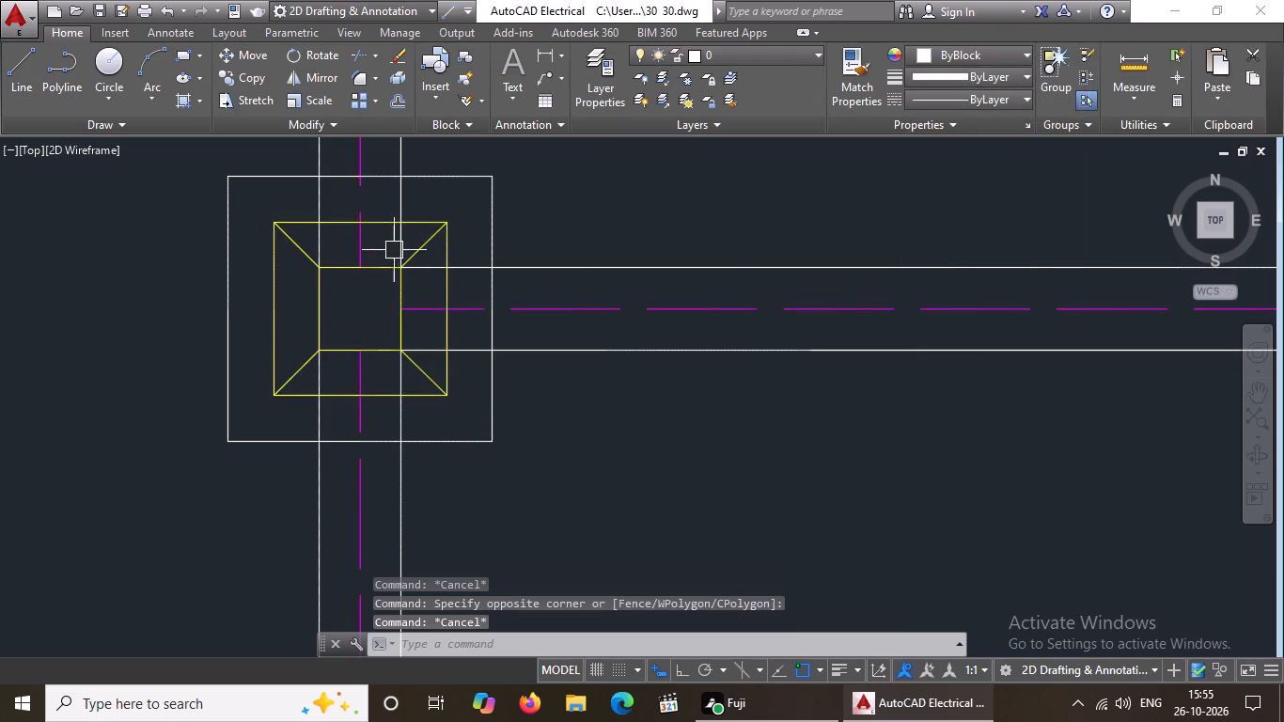
Change the inner square, column square and corner diagonals of the third row's second footing to yellow.
scroll(395, 249, "down", 5)
scroll(564, 265, "up", 2)
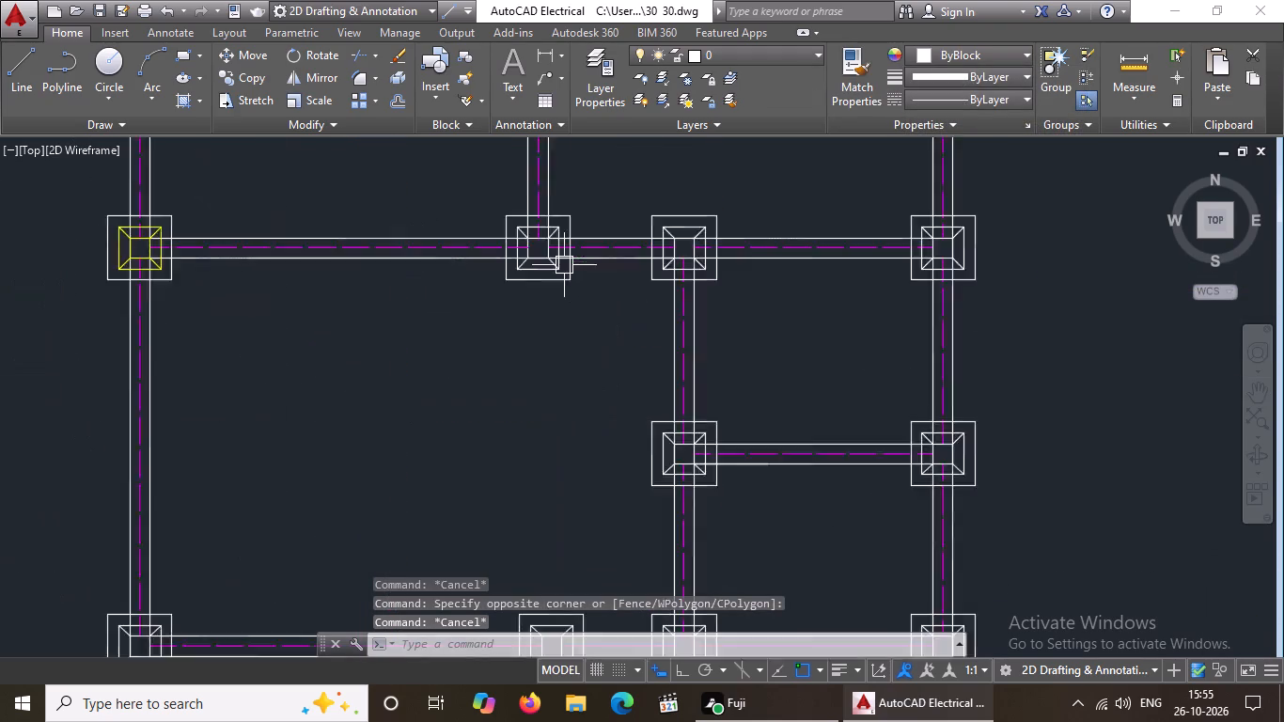
scroll(564, 265, "up", 1)
scroll(509, 180, "up", 3)
left_click(386, 249)
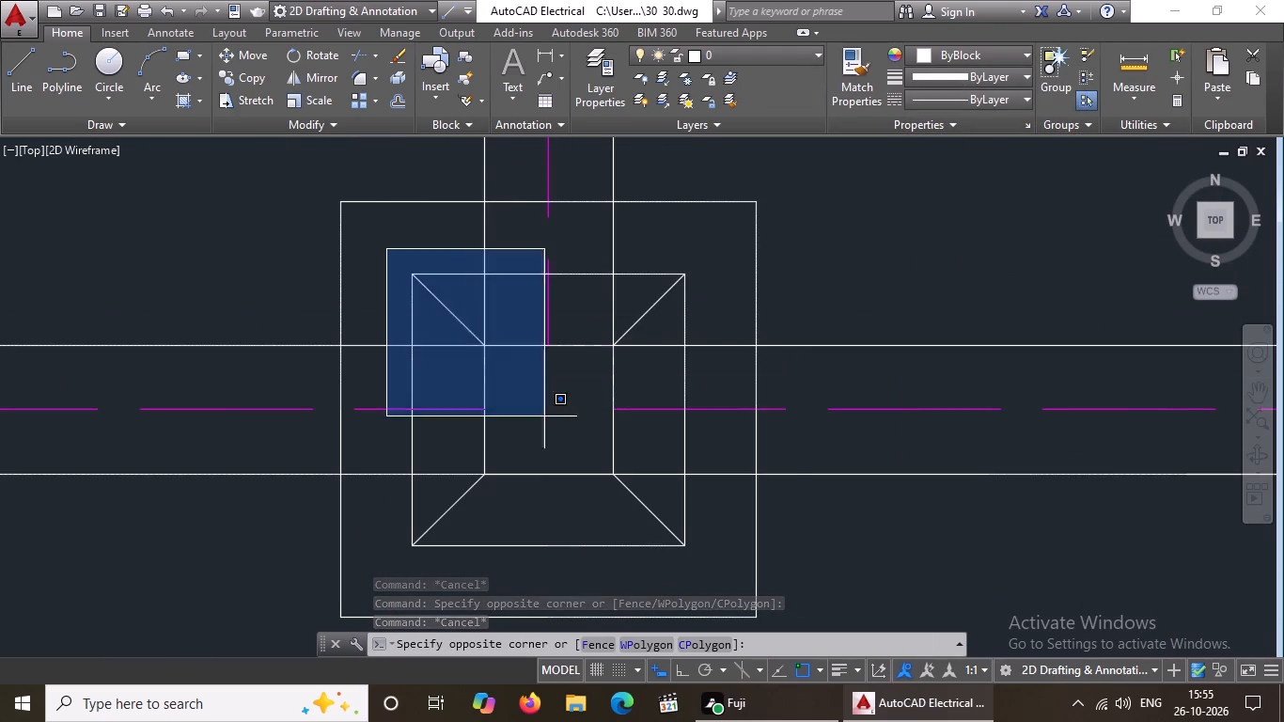
left_click(708, 566)
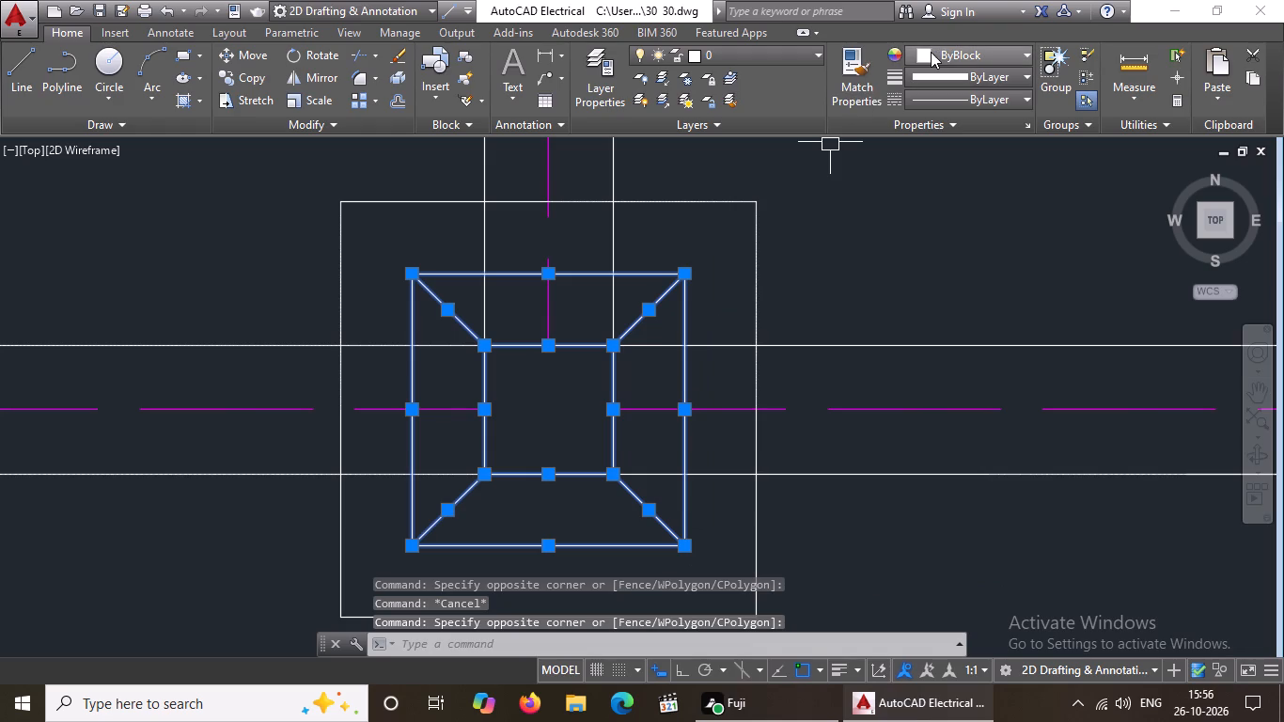
left_click(932, 53)
left_click(937, 248)
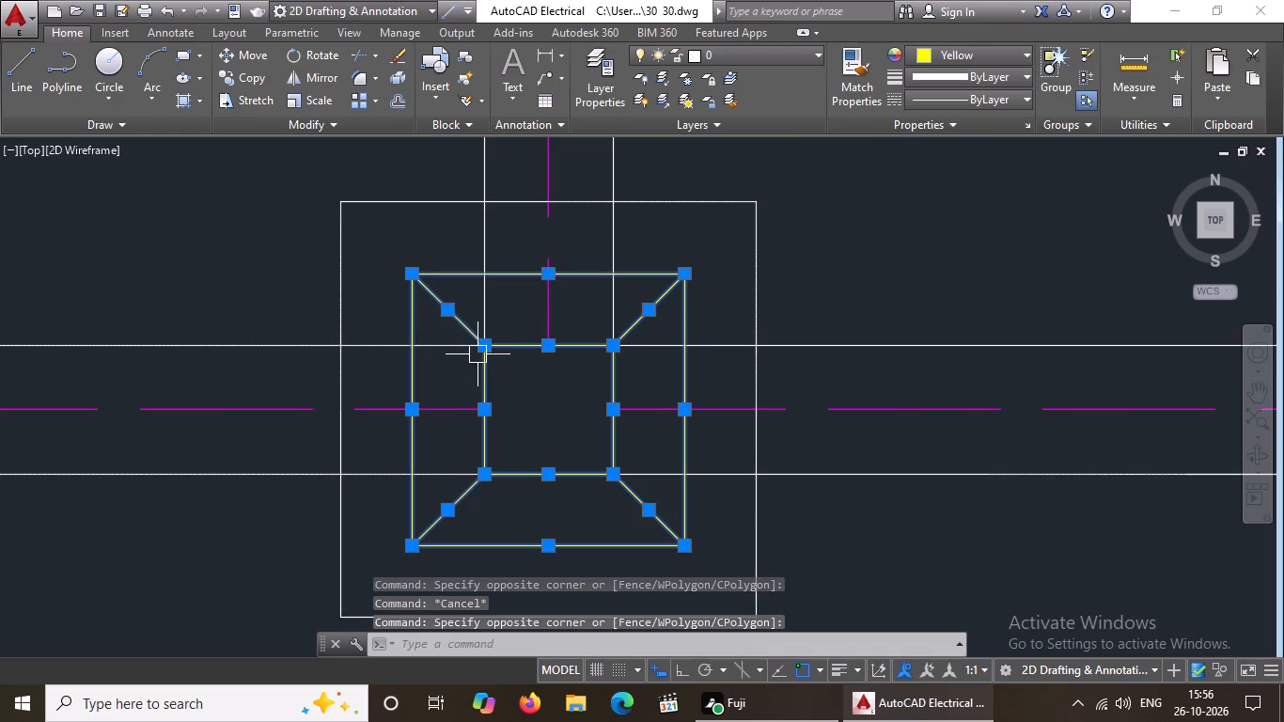
scroll(587, 285, "down", 1)
key("Escape")
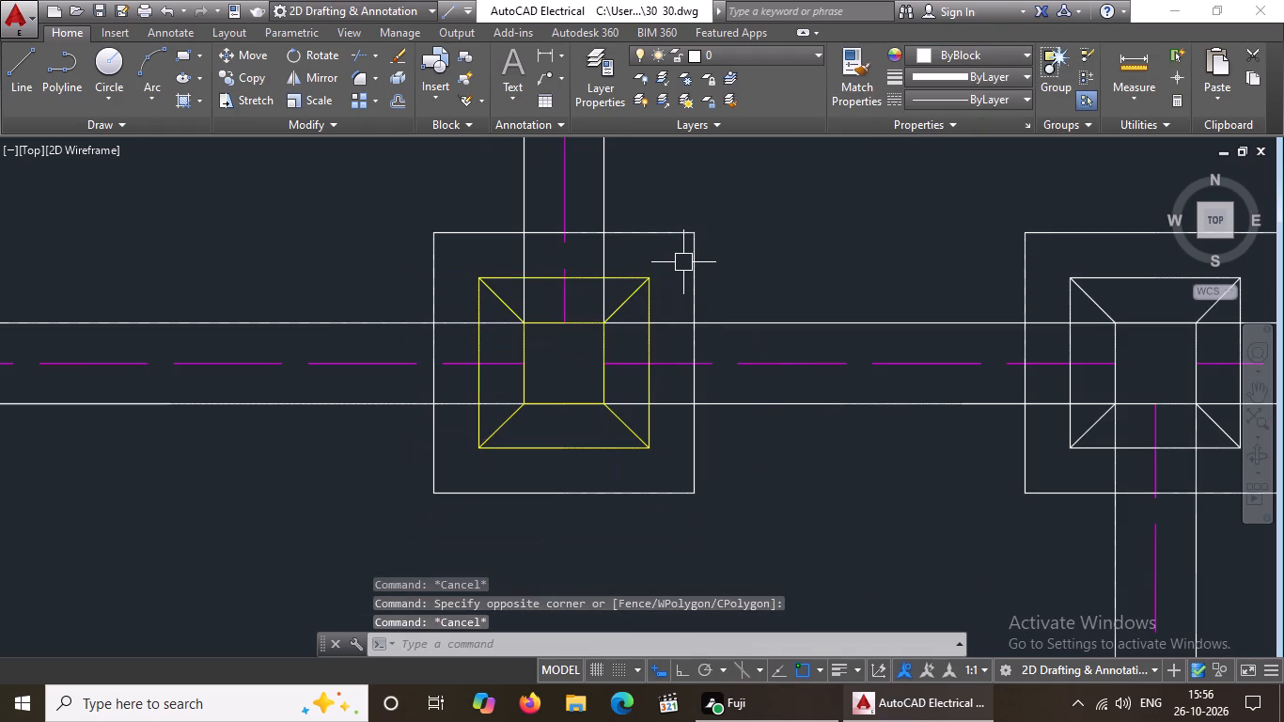
Change the inner square, column square and corner diagonals of the third row's third footing to yellow.
scroll(661, 204, "down", 4)
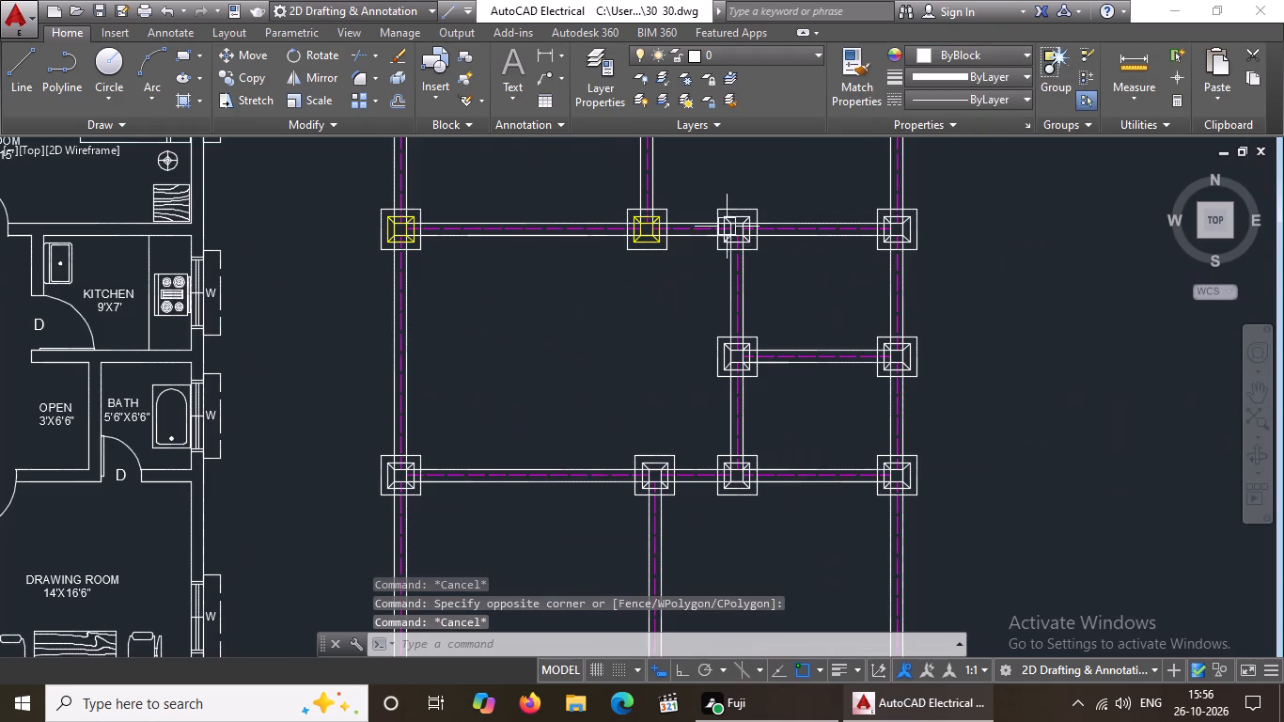
scroll(720, 212, "up", 6)
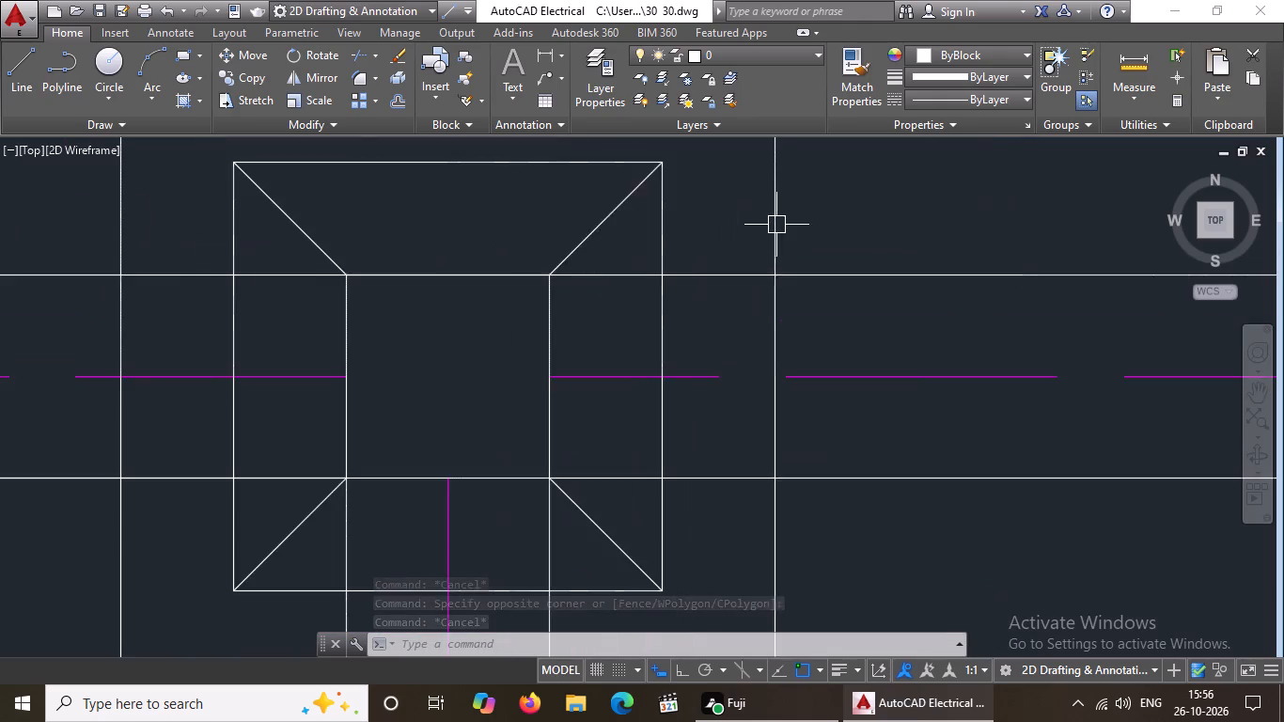
scroll(625, 226, "down", 2)
key("Escape")
left_click_drag(462, 194, 463, 204)
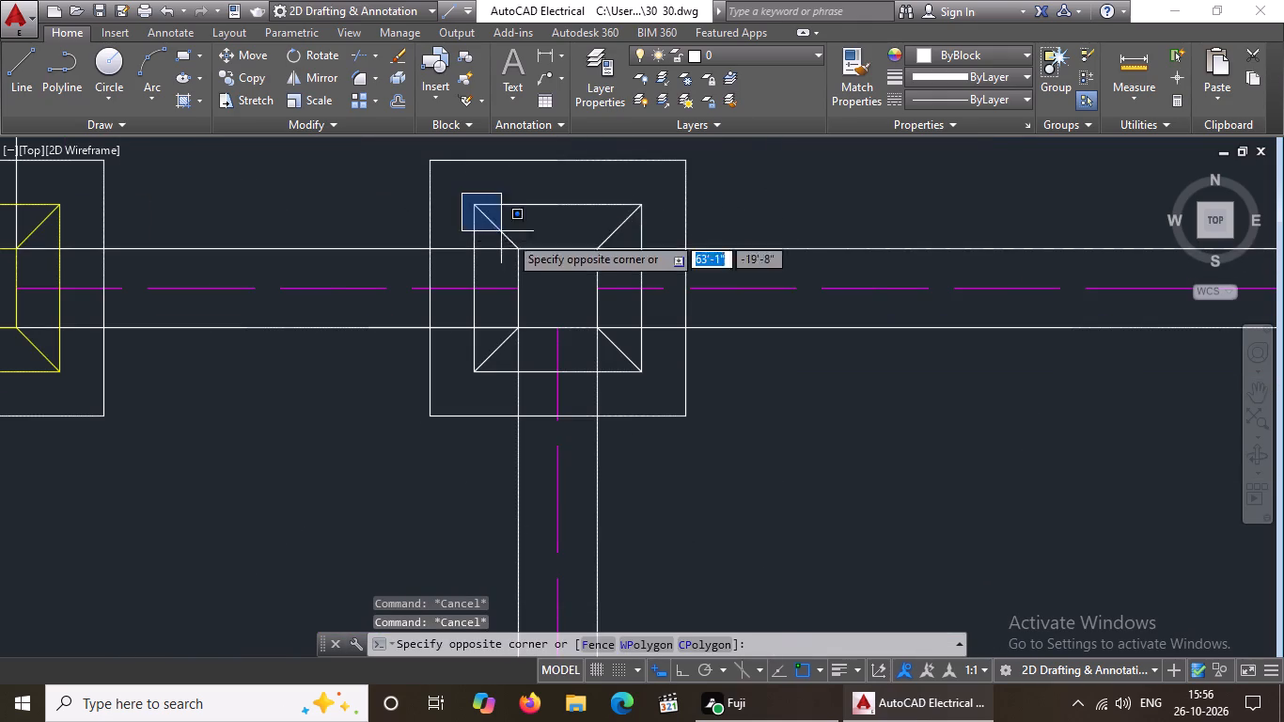
left_click_drag(650, 384, 655, 373)
left_click(966, 60)
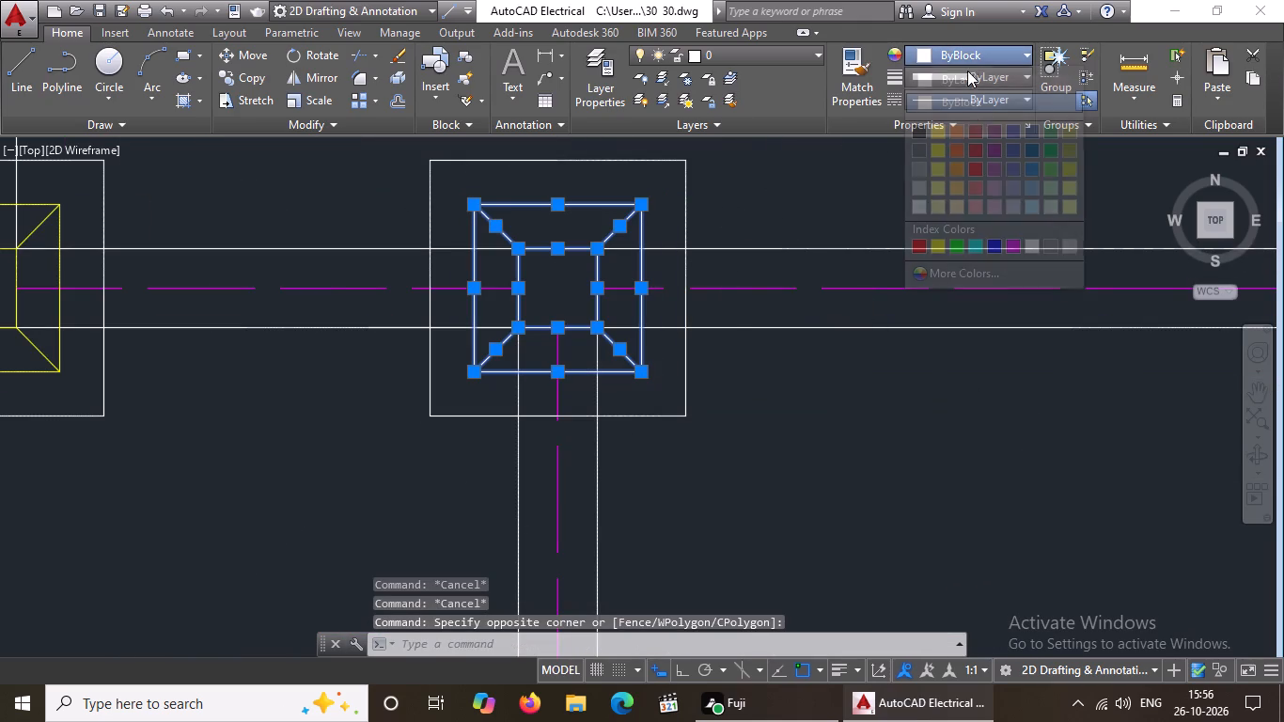
left_click(937, 242)
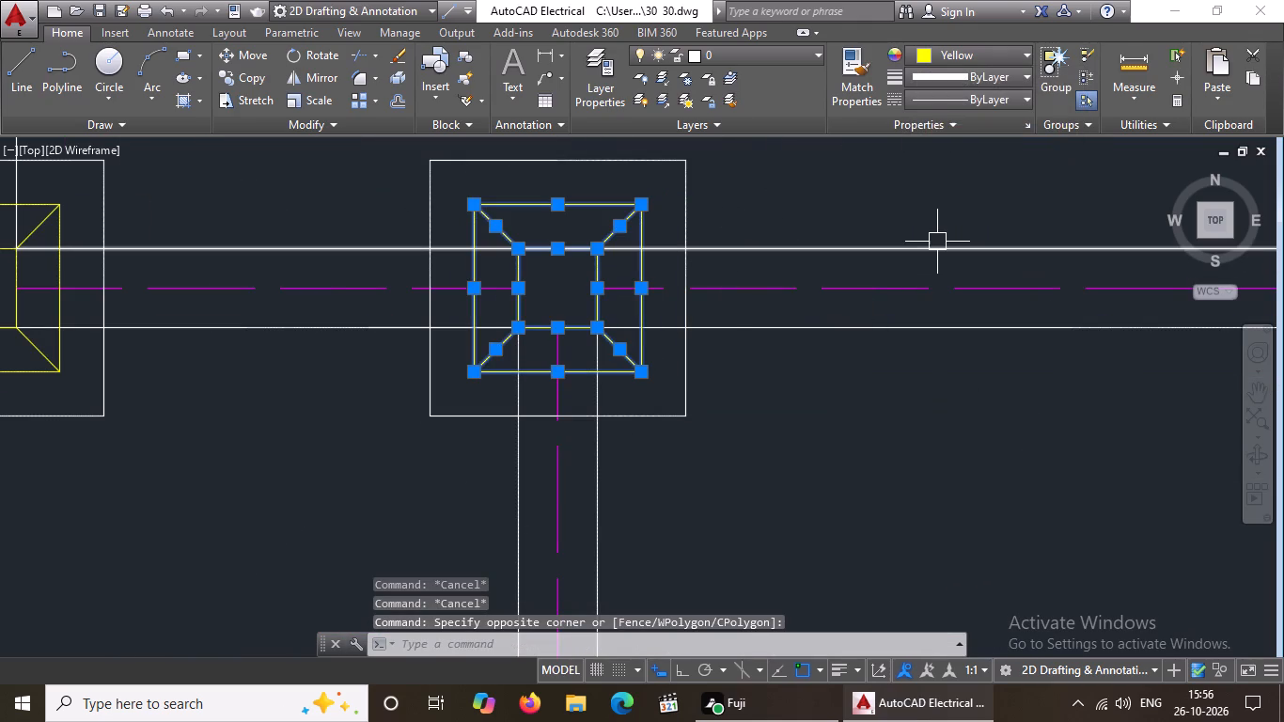
key("Escape")
key("Escape")
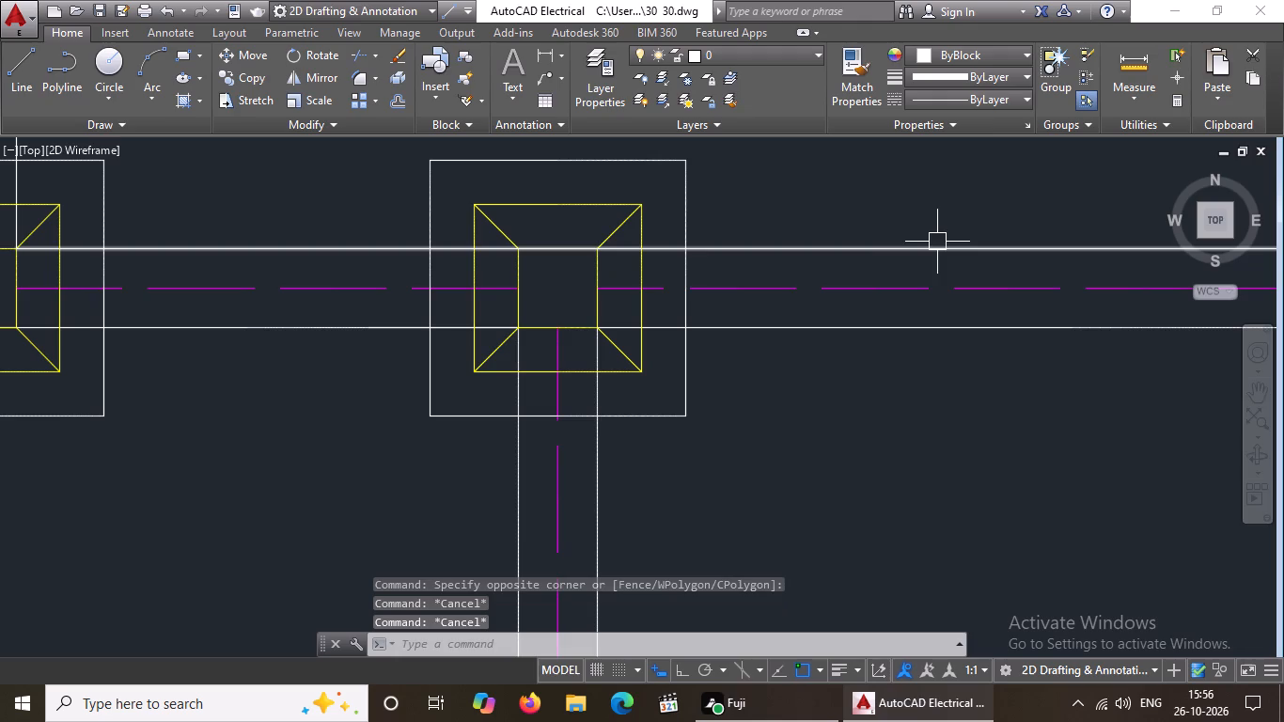
Change the inner square, column square and corner diagonals of the third row's fourth footing to yellow.
scroll(736, 248, "down", 4)
scroll(886, 270, "up", 3)
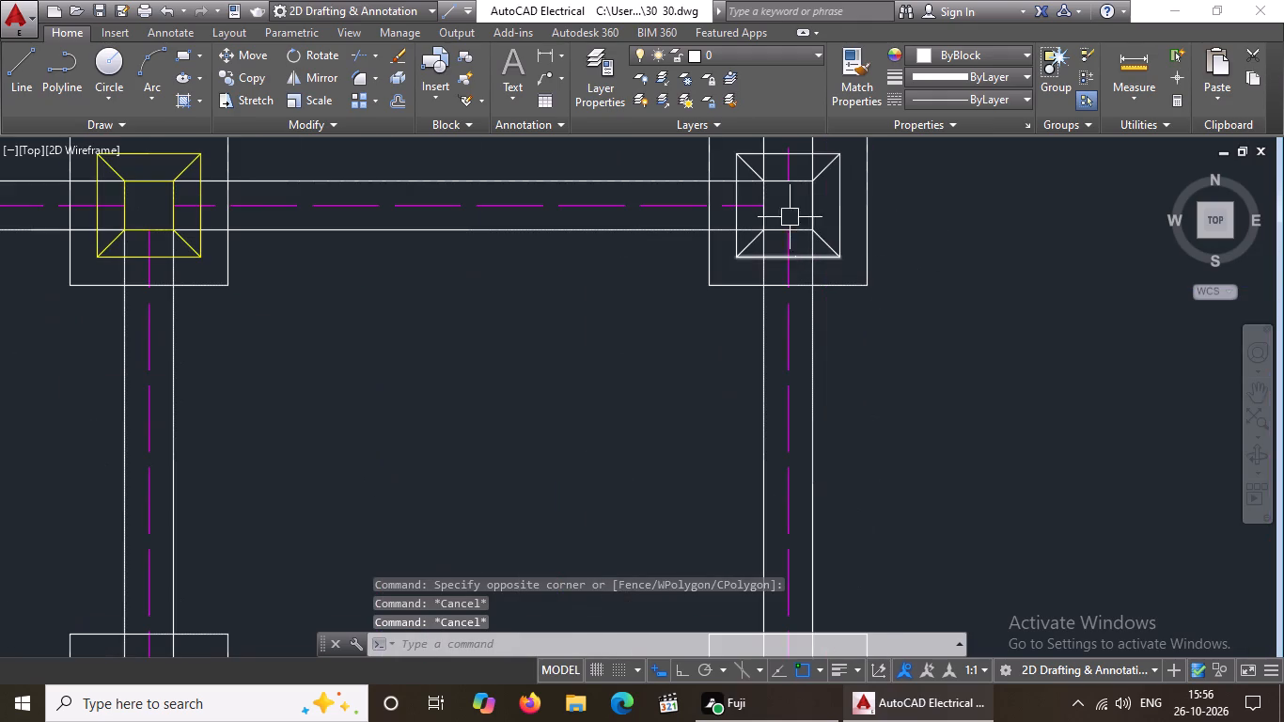
middle_click(790, 283)
middle_click_drag(793, 282, 823, 433)
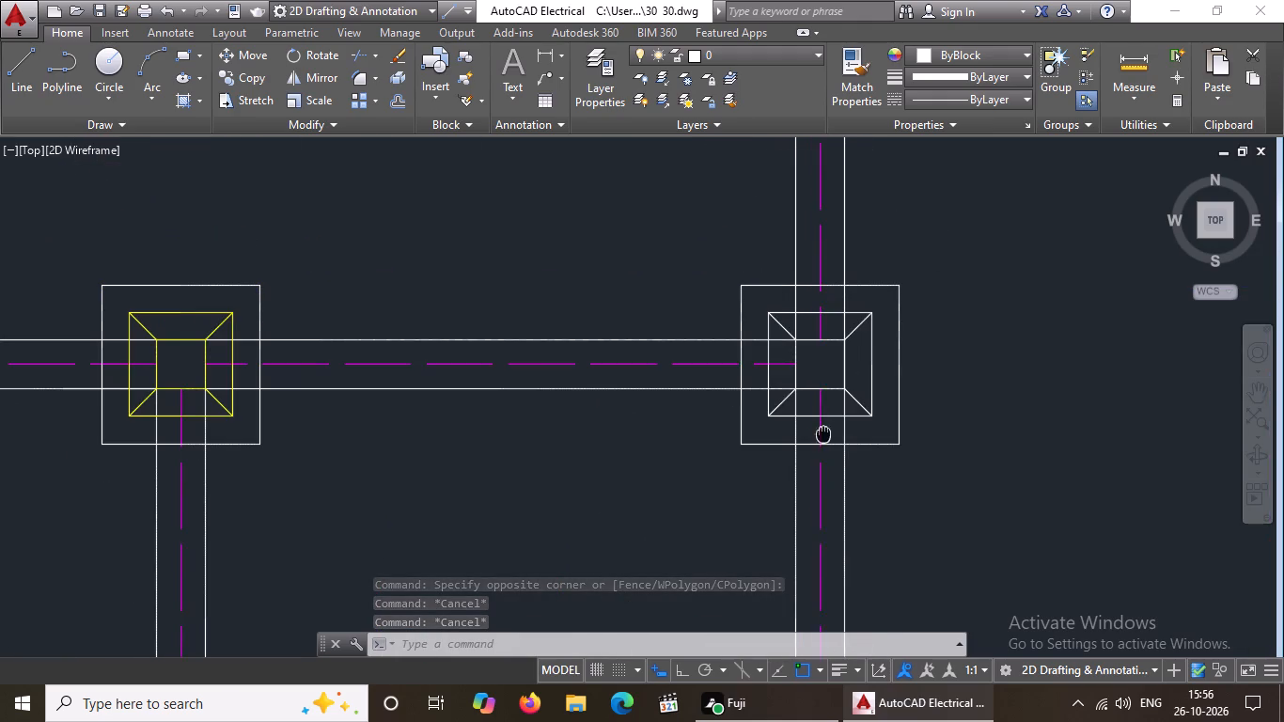
scroll(762, 298, "up", 2)
left_click(760, 301)
scroll(806, 383, "down", 4)
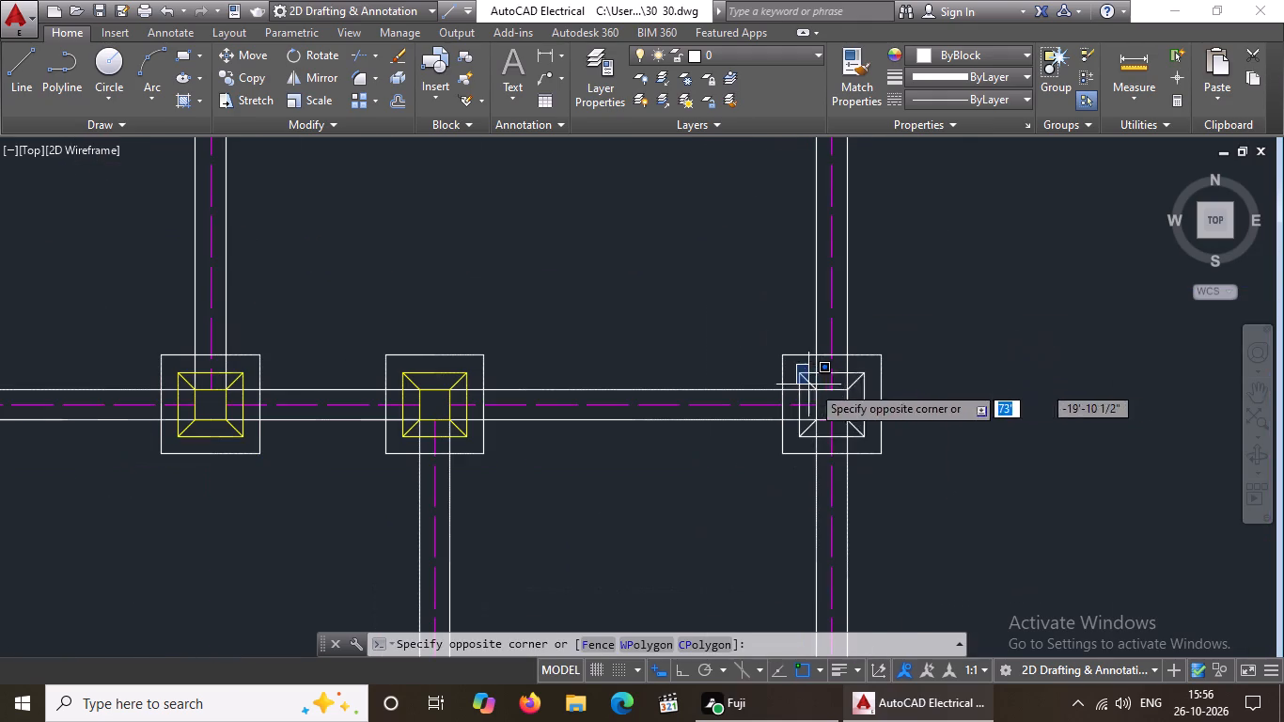
left_click(874, 447)
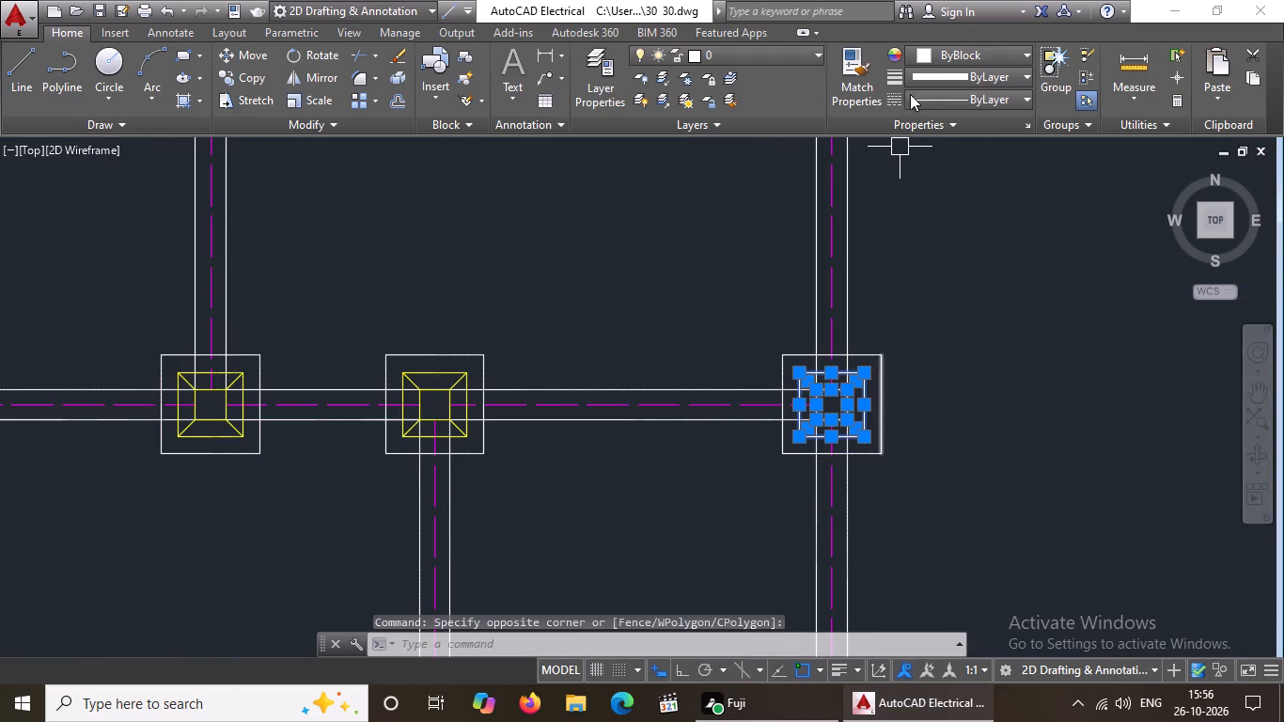
left_click(932, 45)
left_click(937, 244)
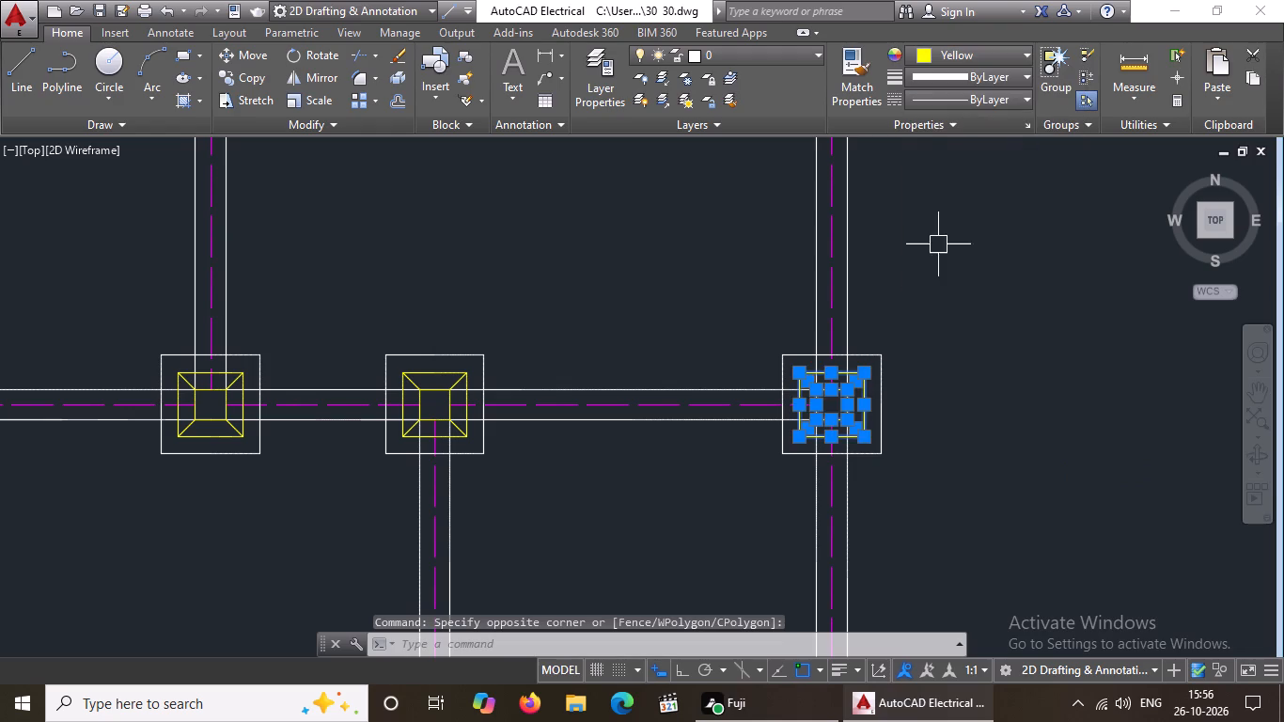
key("Escape")
Change the inner square, column square and corner diagonals of the first footing in the two-footing fourth row to yellow.
scroll(734, 296, "down", 4)
scroll(671, 370, "up", 3)
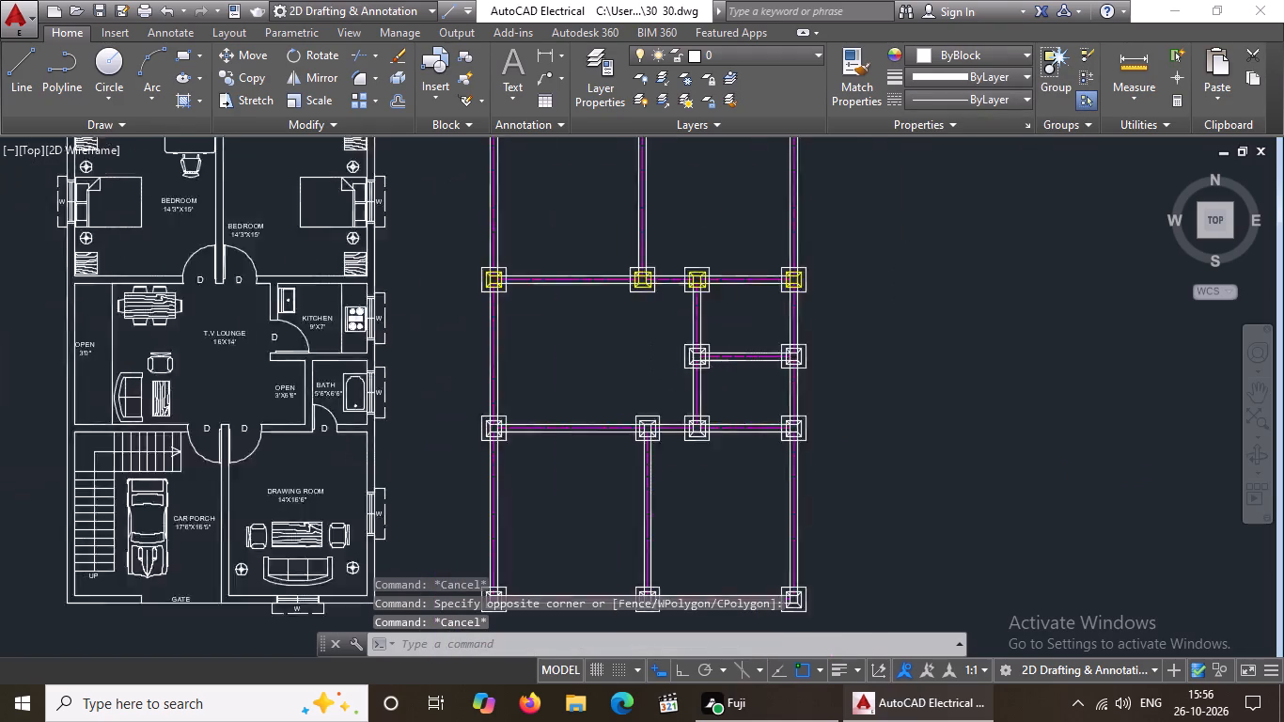
scroll(734, 339, "up", 4)
left_click(476, 294)
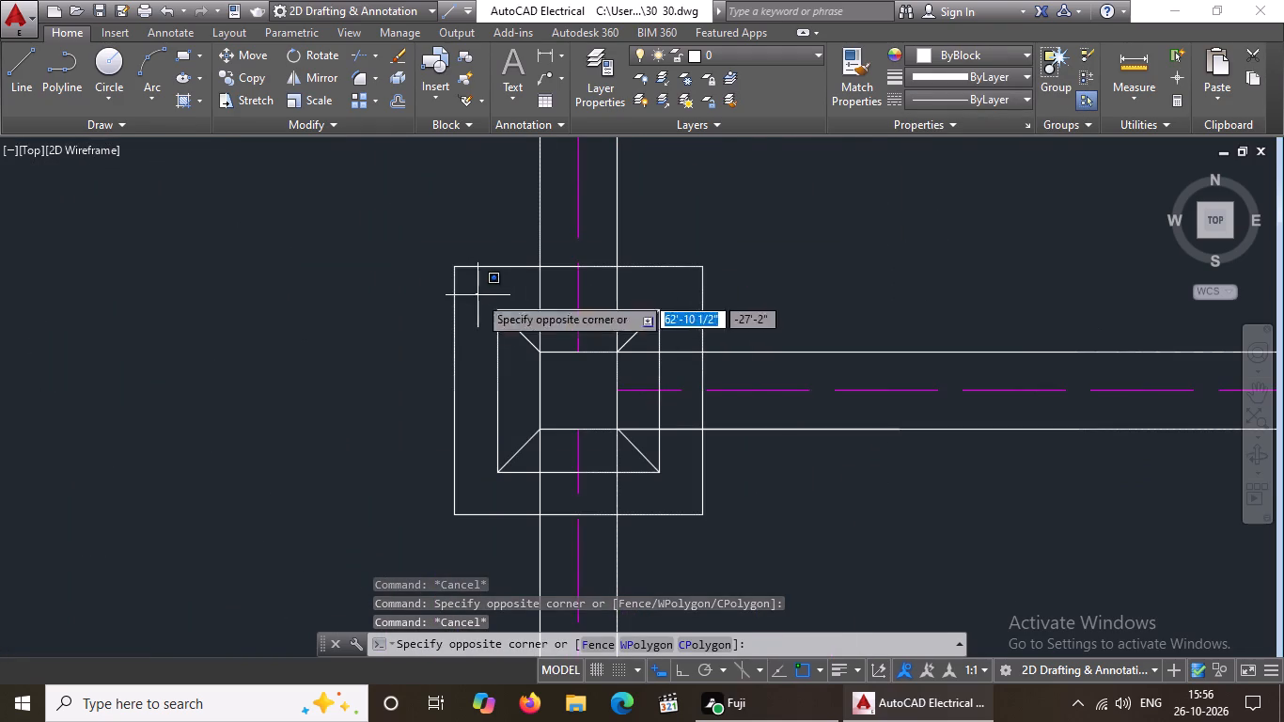
left_click(673, 489)
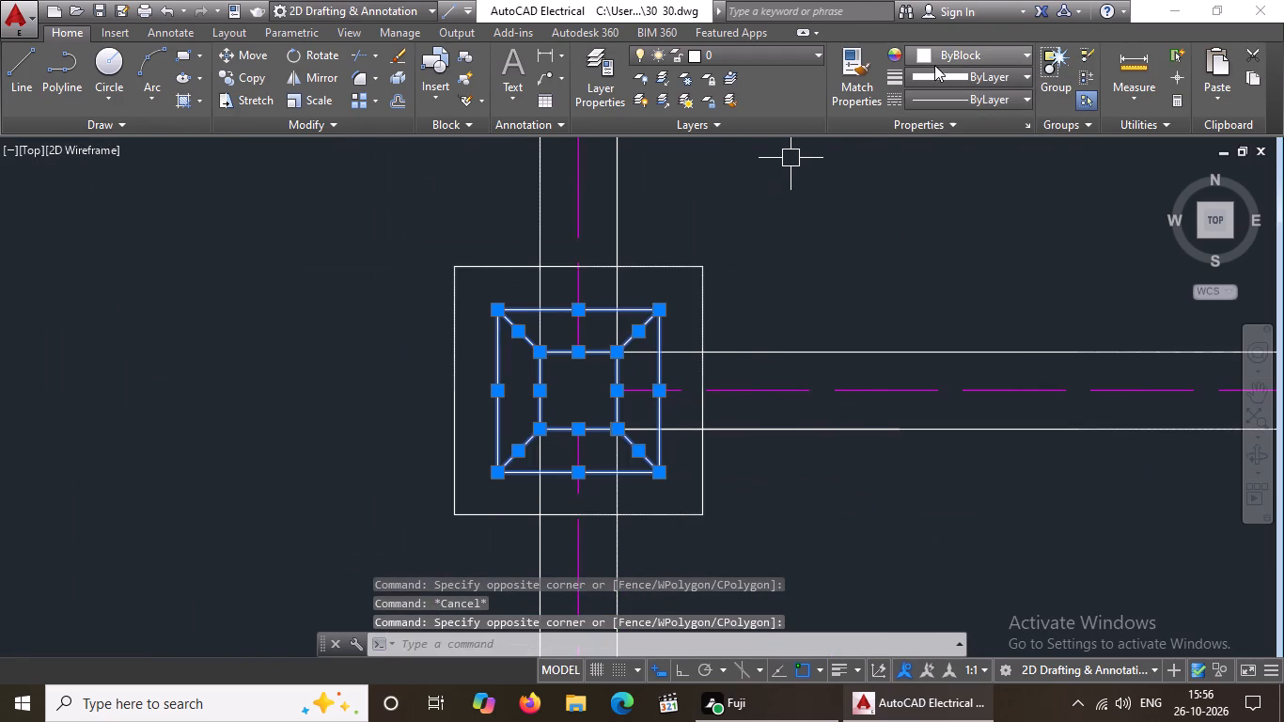
left_click(933, 55)
left_click(942, 243)
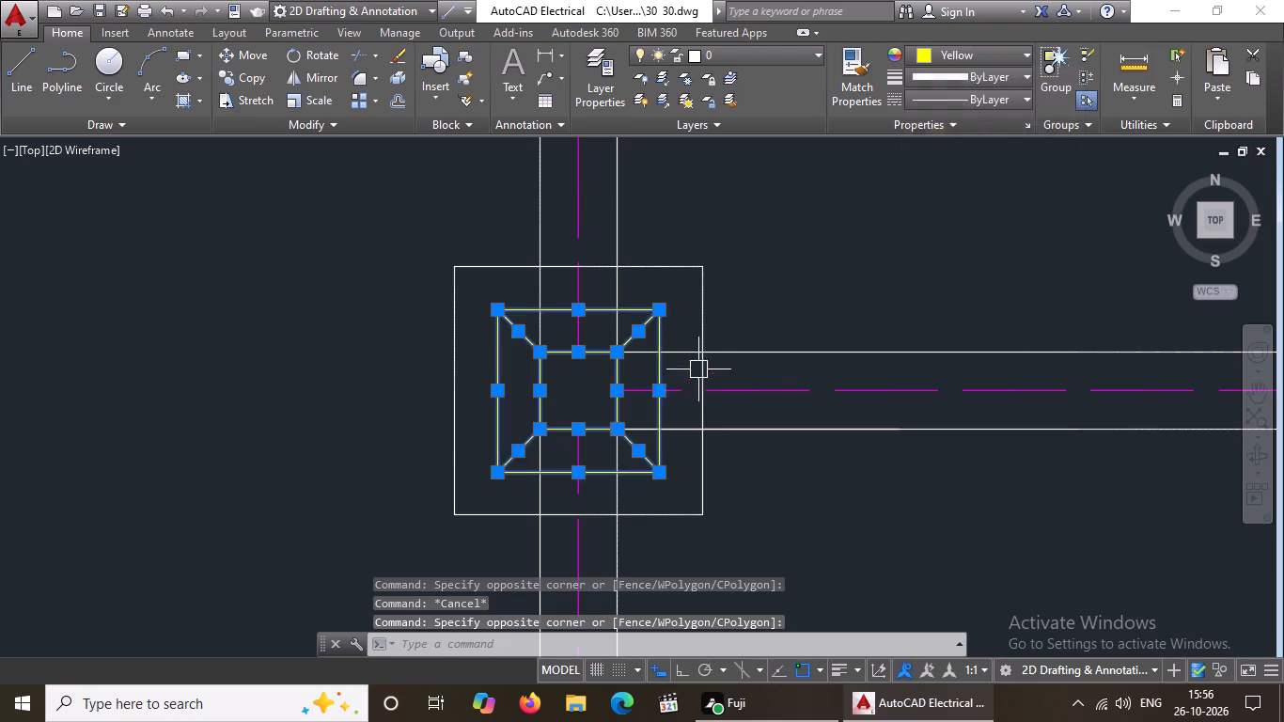
scroll(691, 322, "down", 4)
key("Escape")
Change the inner square, column square and corner diagonals of the fourth row's second footing to yellow.
scroll(822, 333, "up", 5)
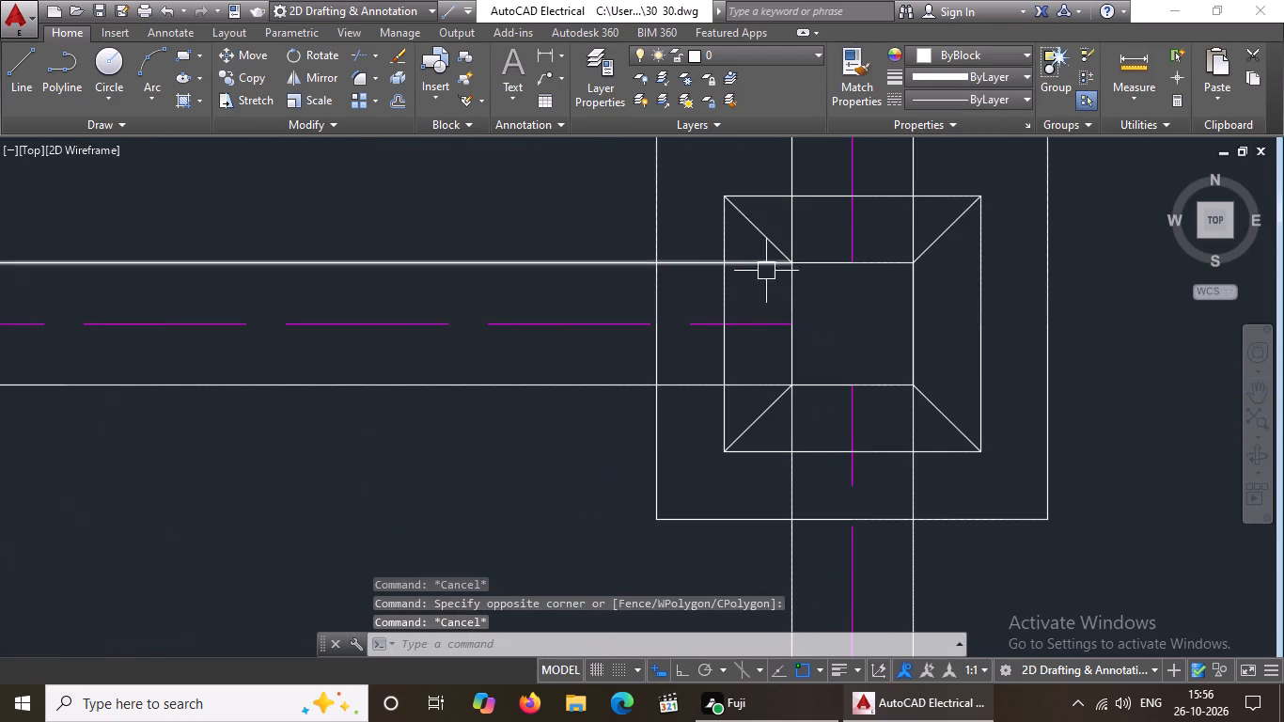
left_click(706, 174)
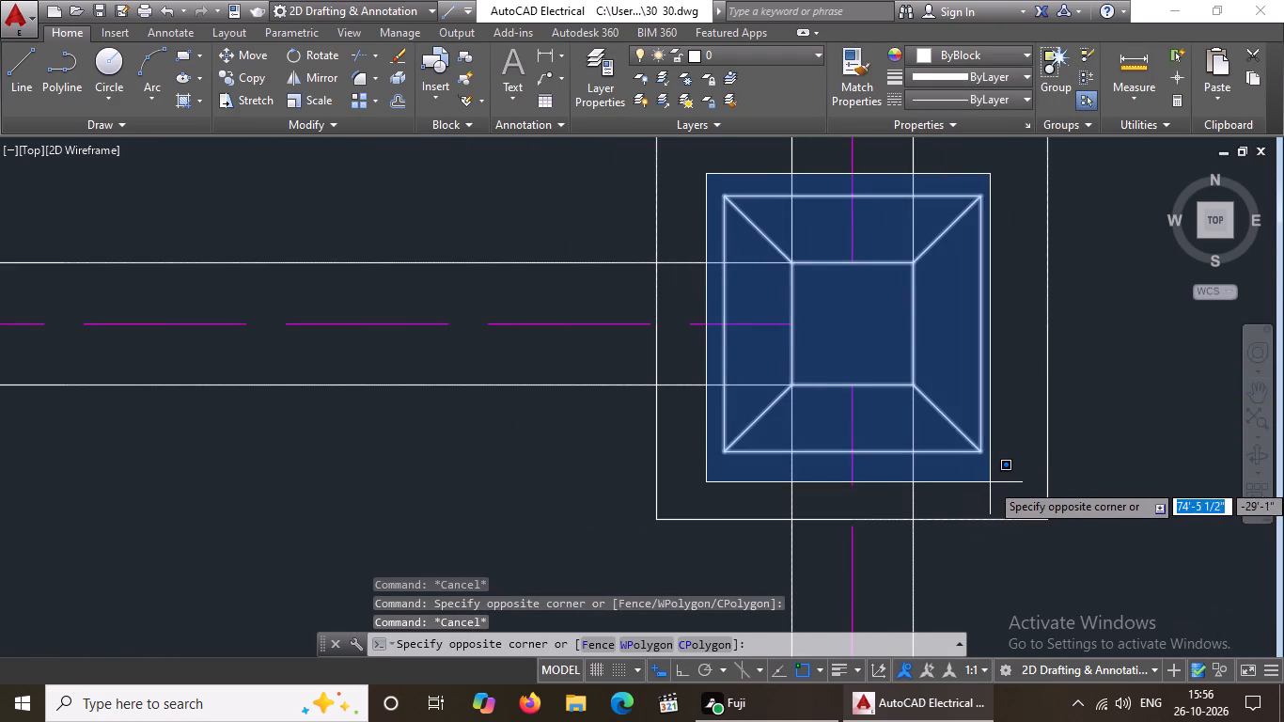
left_click(992, 481)
left_click(963, 48)
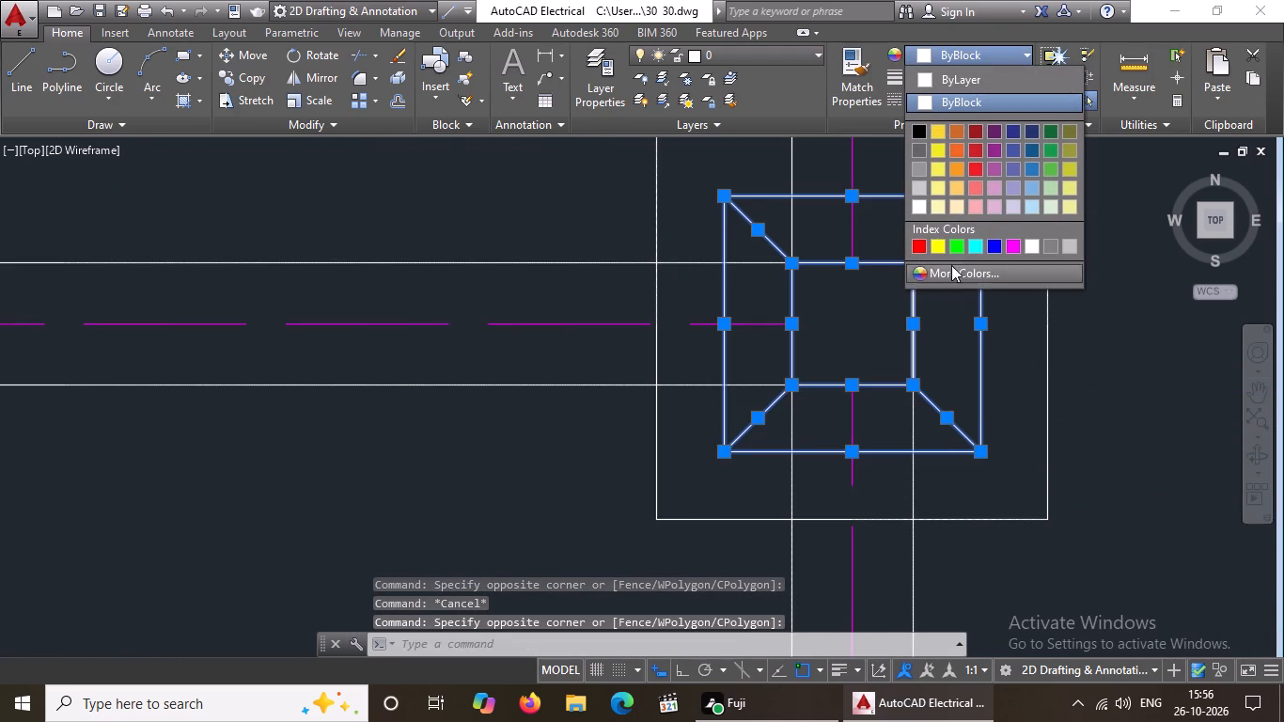
left_click(943, 243)
scroll(858, 259, "down", 5)
key("Escape")
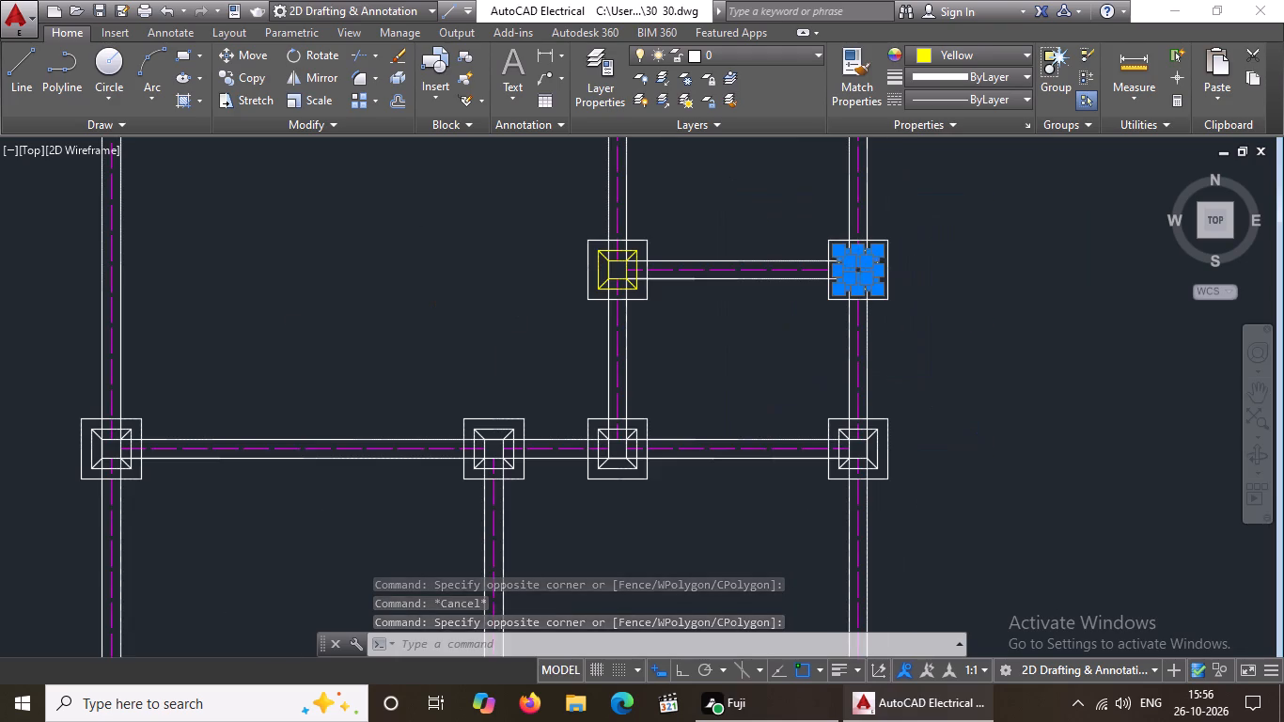
Change the inner square, column square and corner diagonals of the fifth row's fourth footing to yellow.
scroll(855, 489, "up", 3)
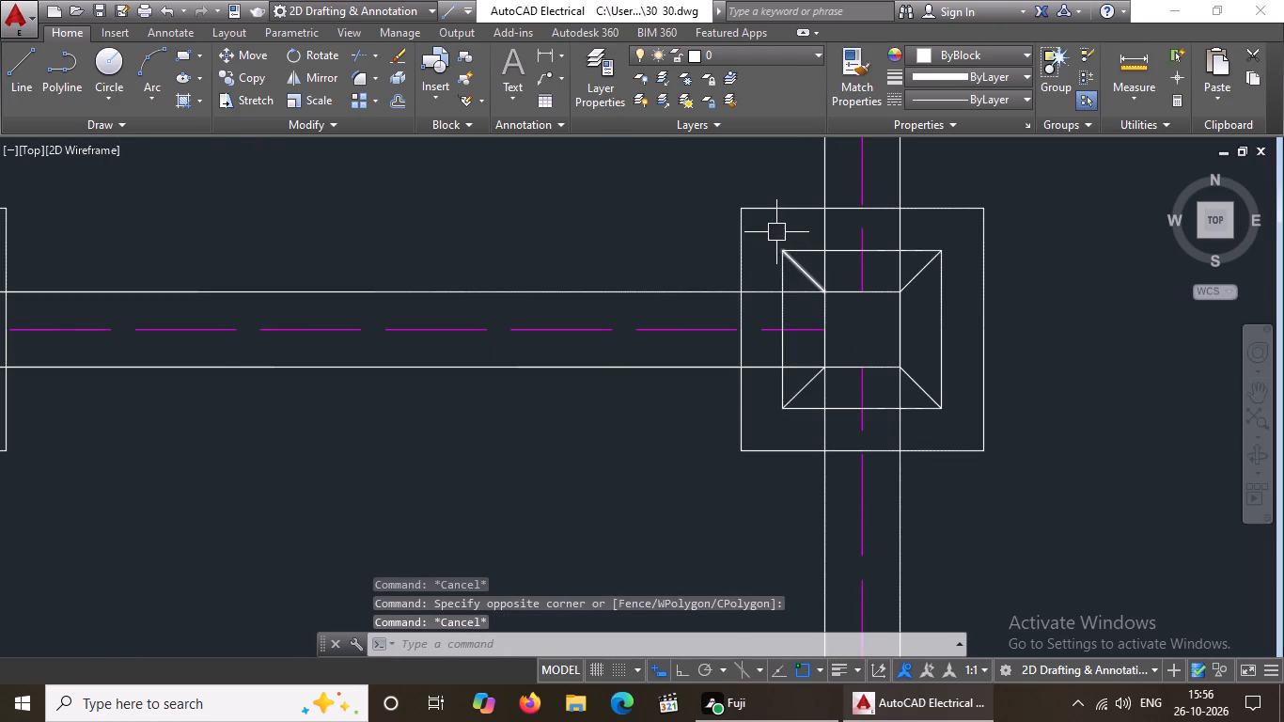
left_click(776, 232)
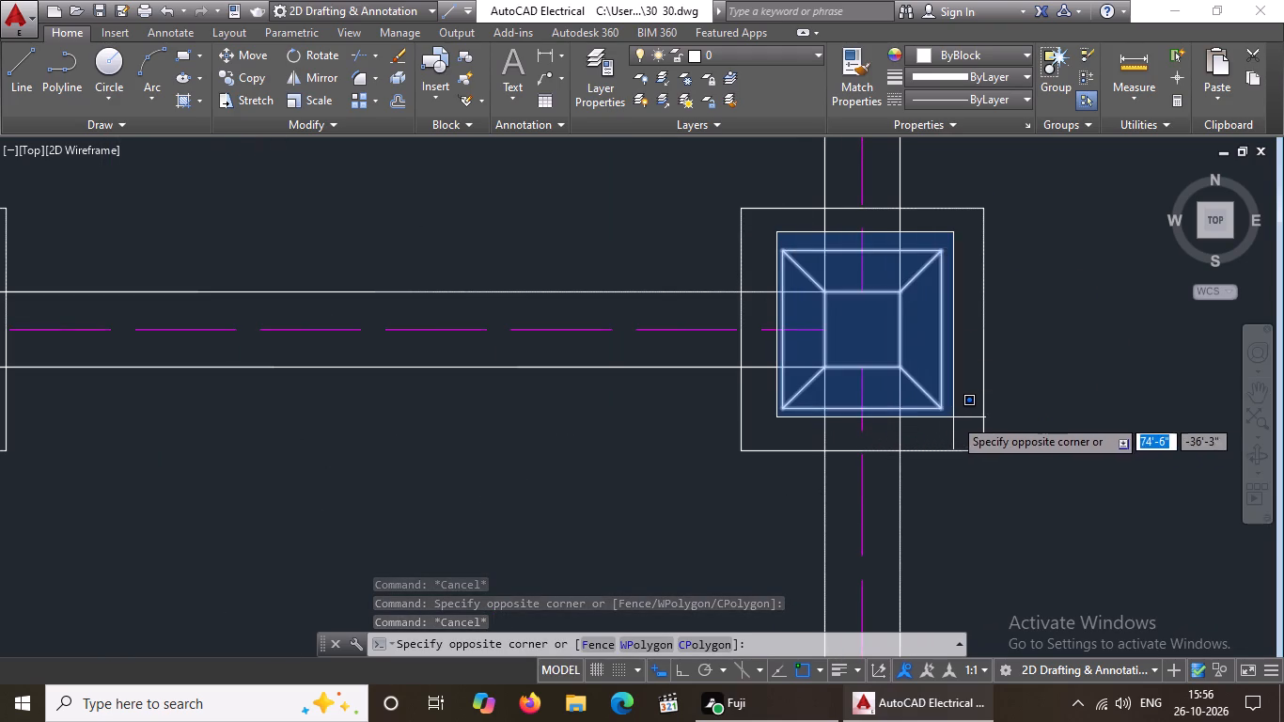
left_click(954, 416)
left_click(952, 53)
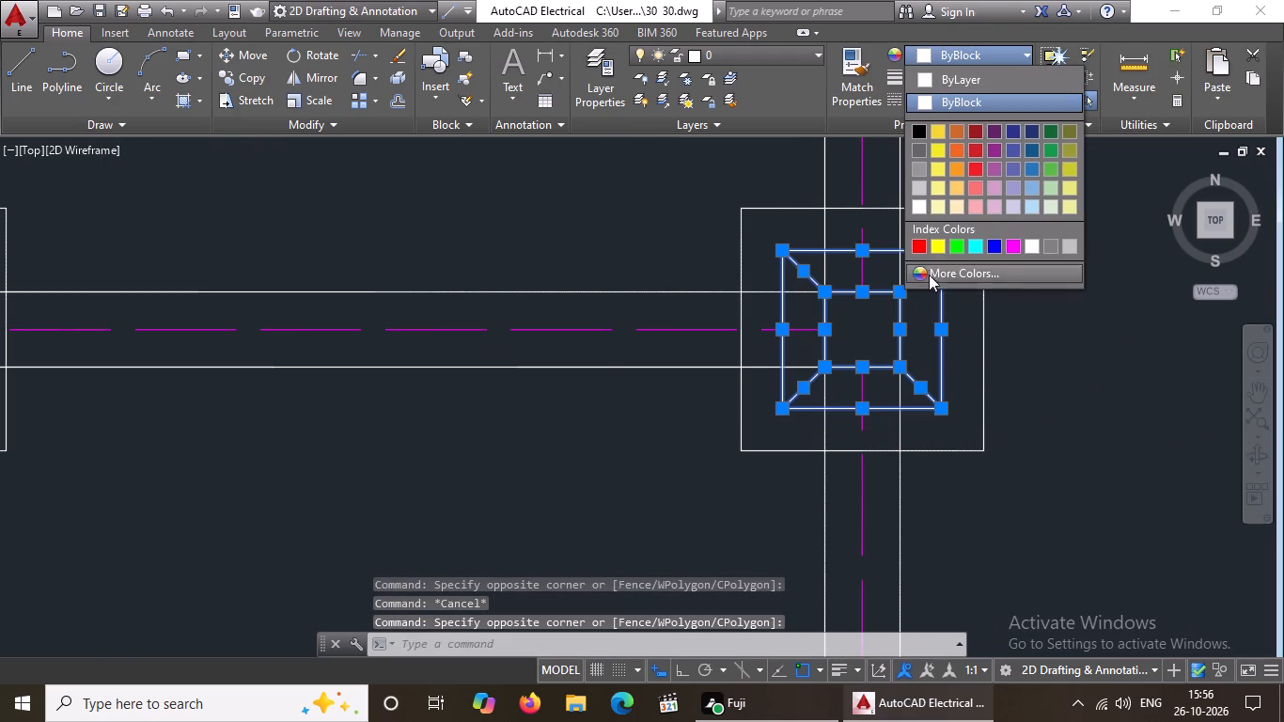
left_click(934, 243)
scroll(681, 298, "down", 4)
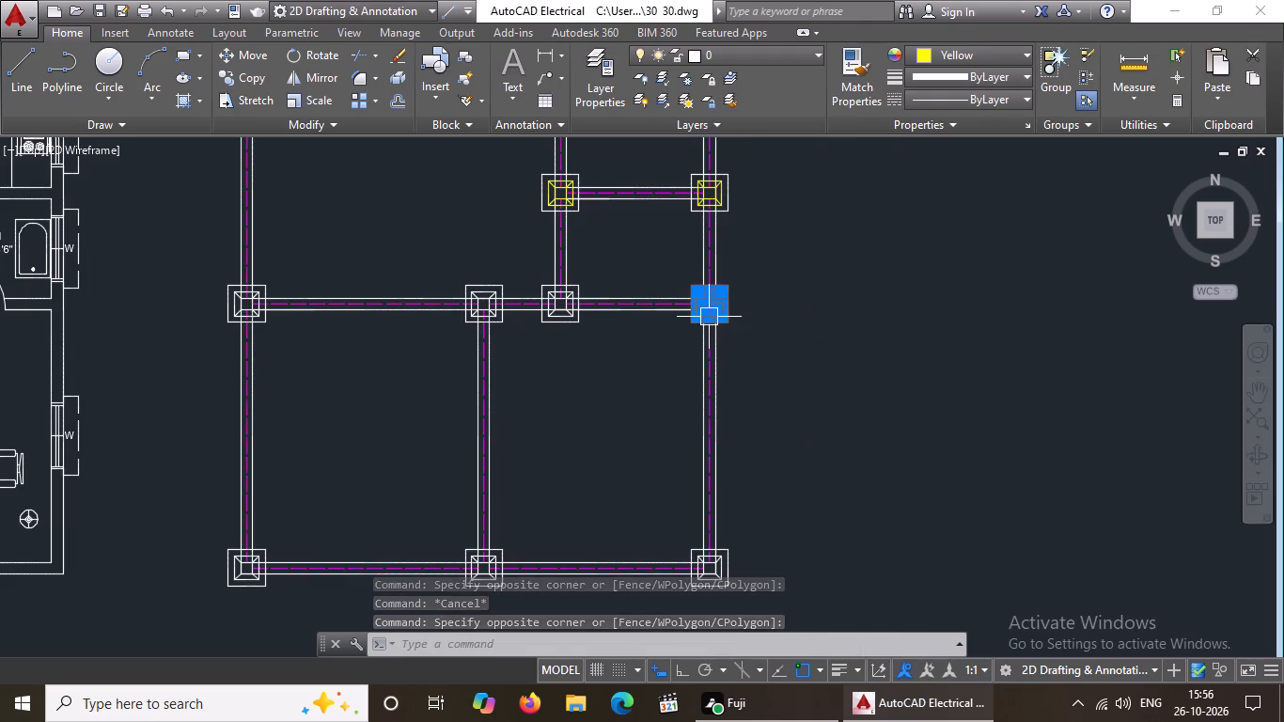
key("Escape")
Change the inner square, column square and corner diagonals of the fifth row's third footing to yellow.
scroll(572, 304, "up", 4)
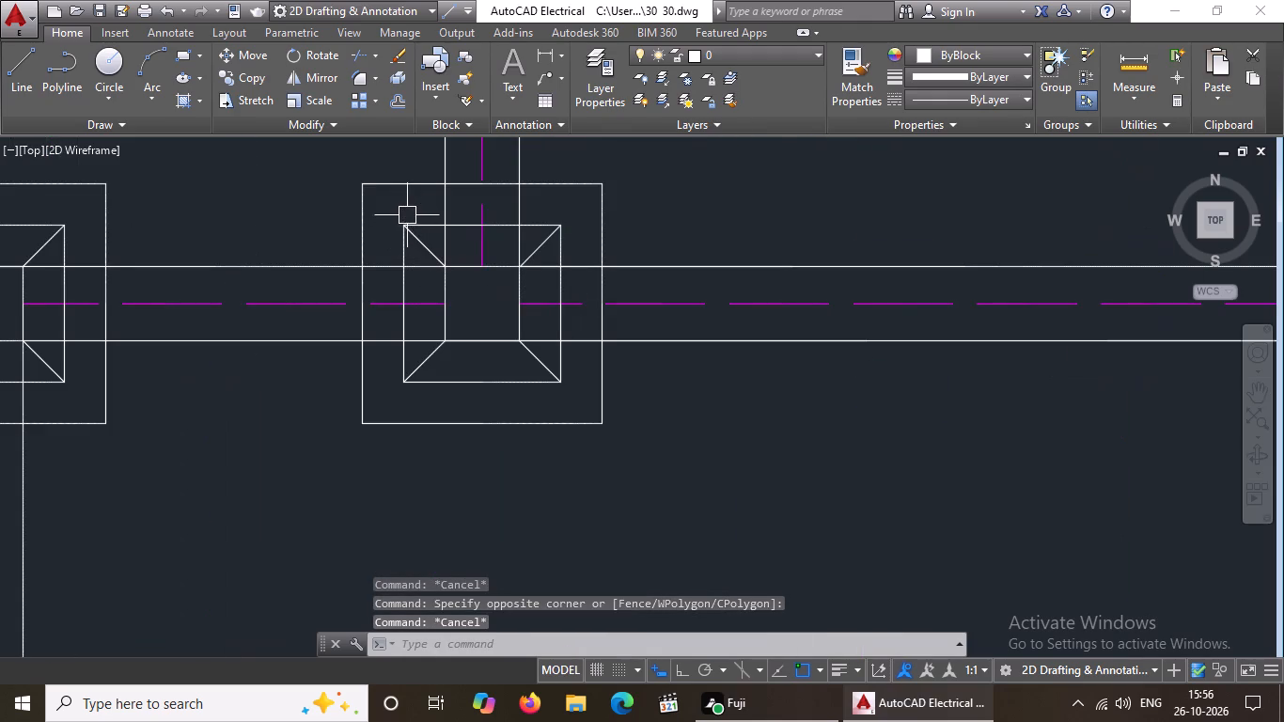
left_click(384, 209)
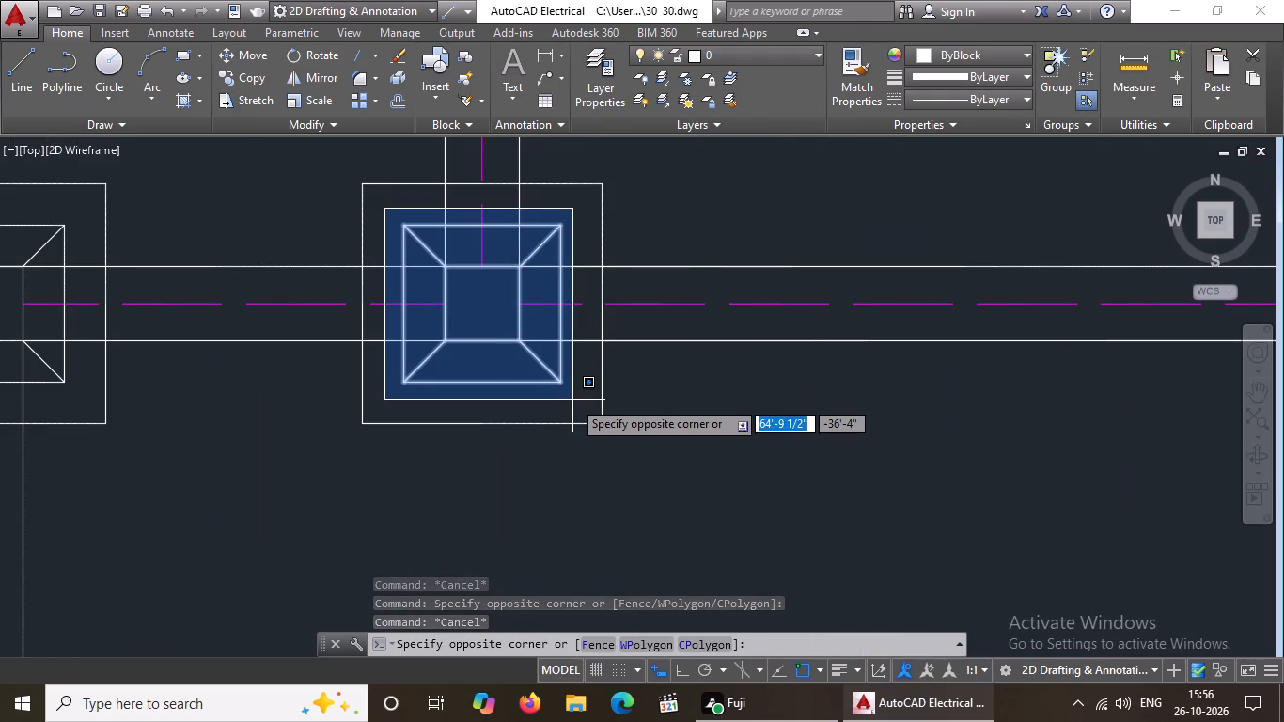
left_click(573, 399)
left_click(955, 48)
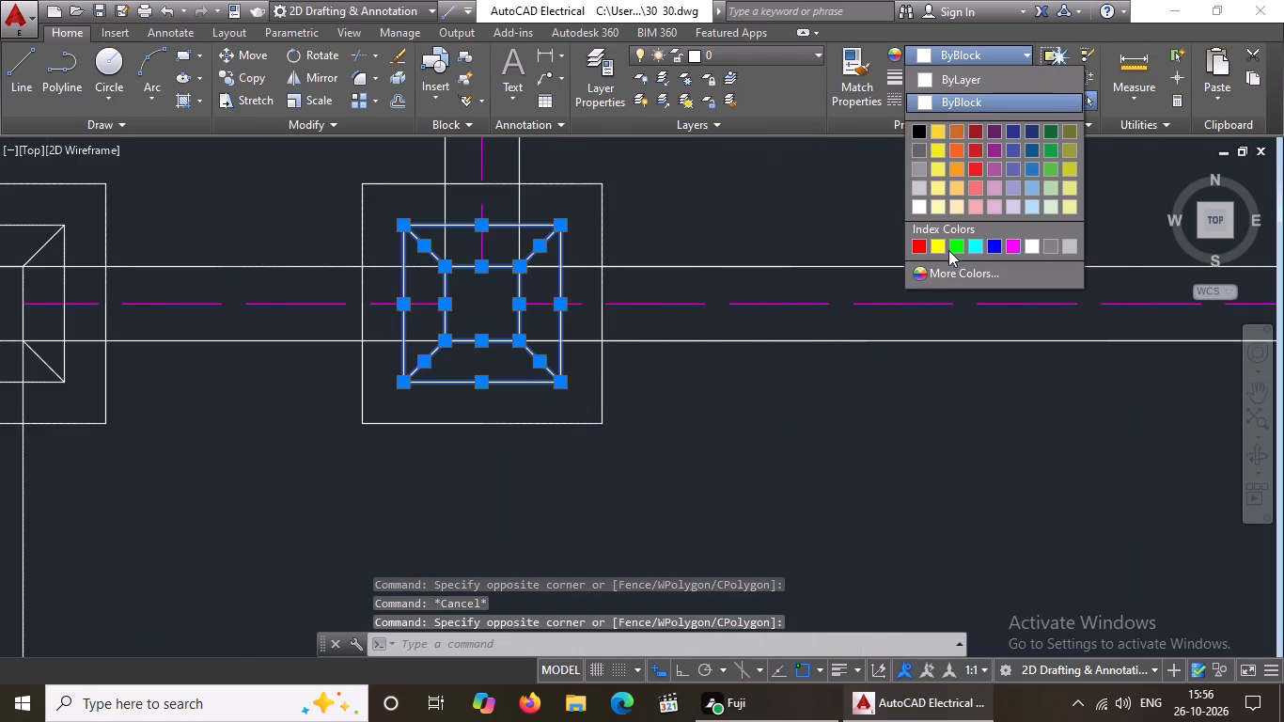
left_click(941, 247)
scroll(715, 270, "down", 5)
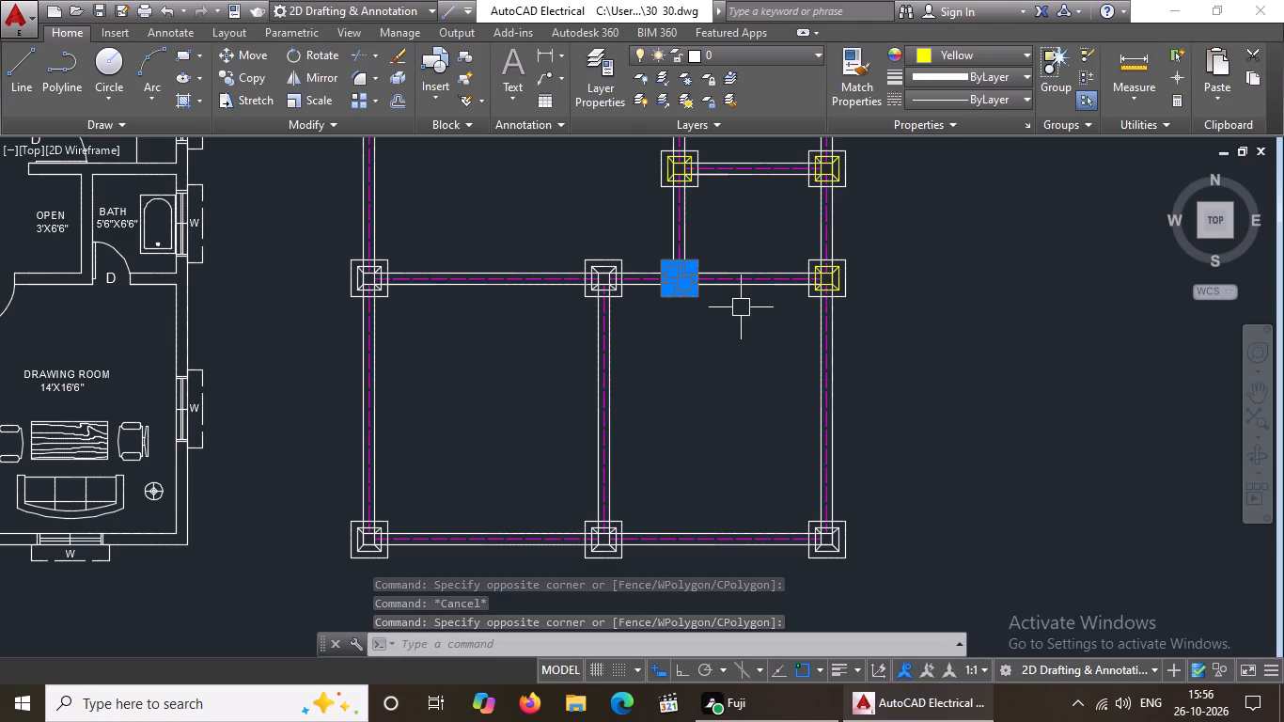
key("Escape")
Change the inner square, column square and corner diagonals of the fifth row's second footing to yellow.
scroll(647, 268, "up", 4)
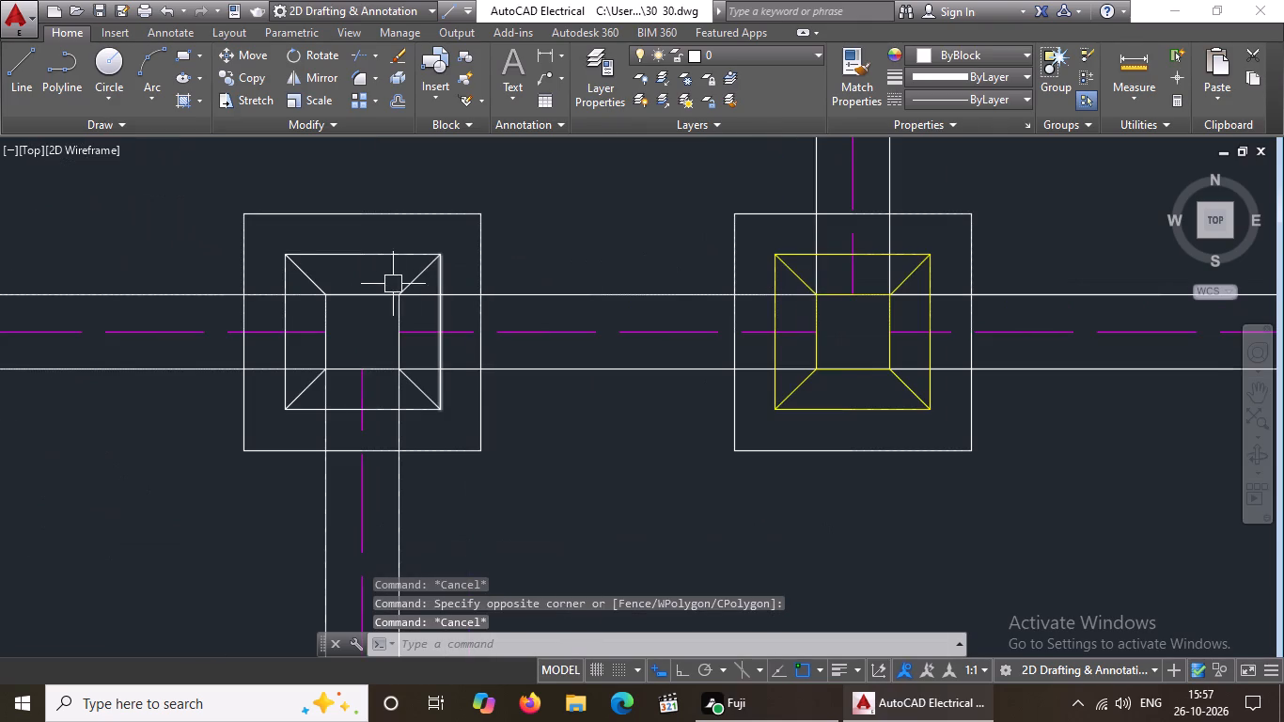
scroll(260, 265, "up", 1)
left_click(281, 222)
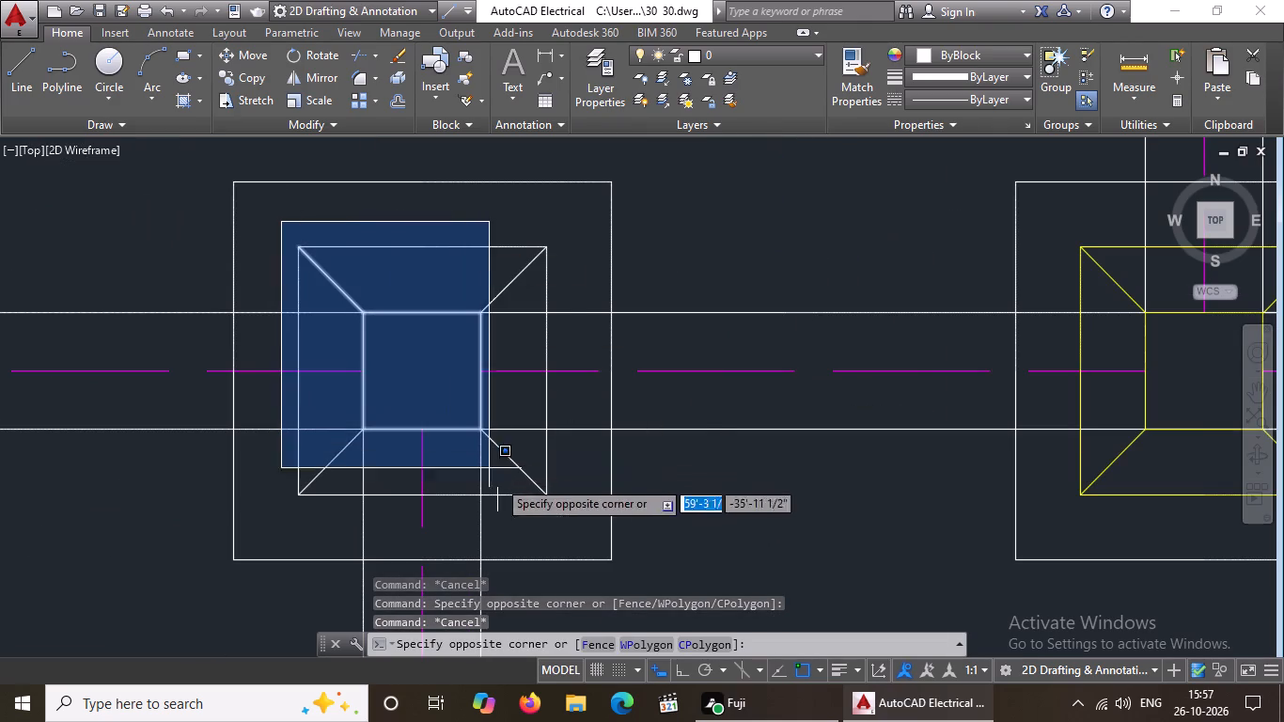
left_click(570, 515)
left_click(926, 57)
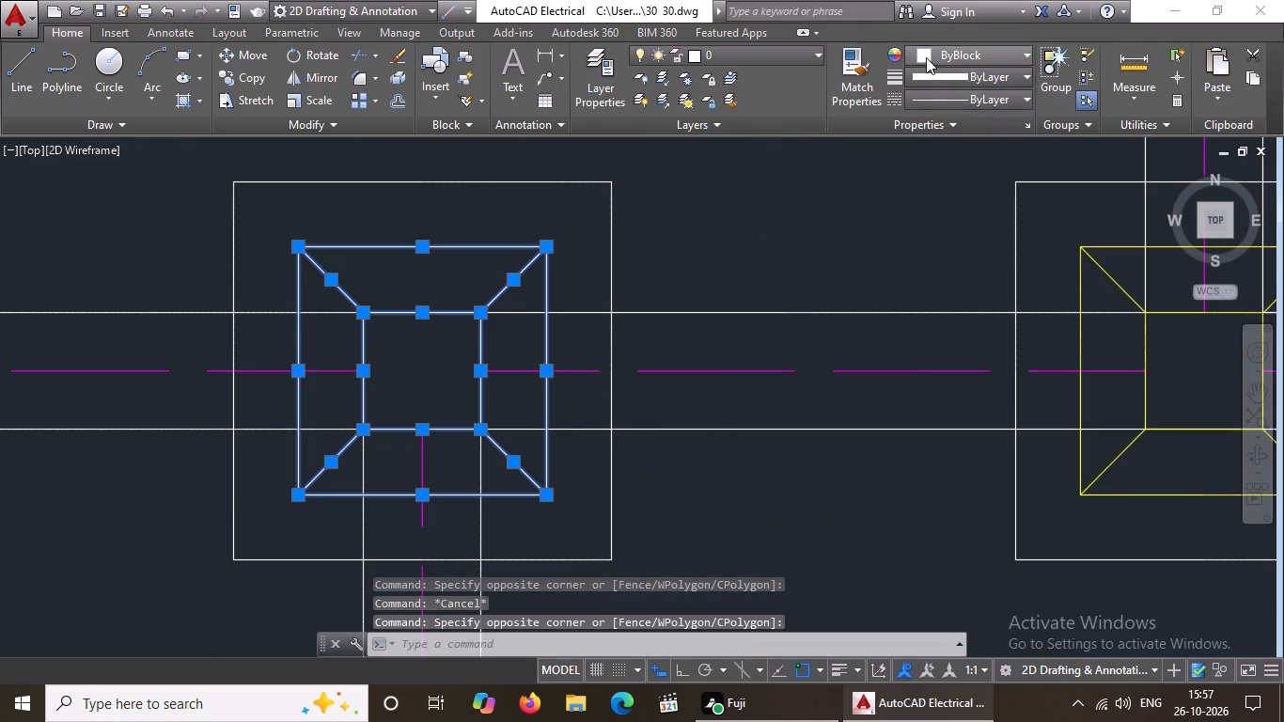
left_click(936, 239)
scroll(661, 274, "down", 3)
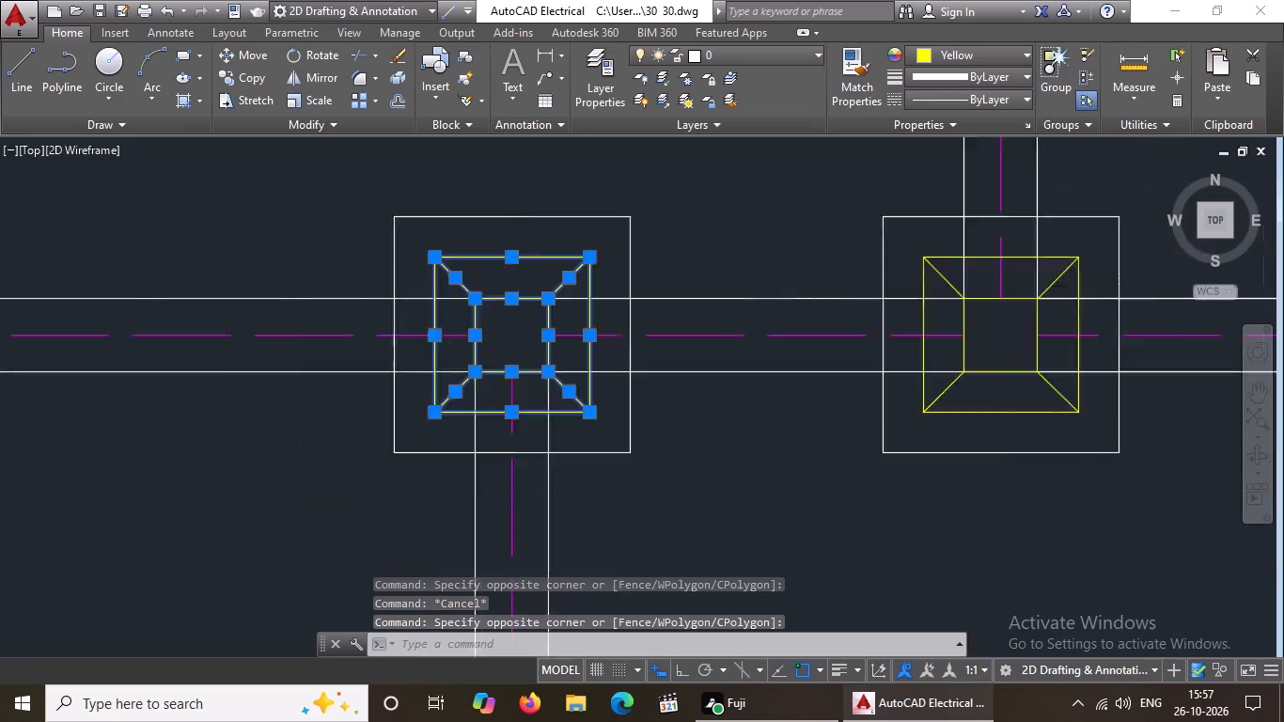
scroll(661, 277, "down", 2)
key("Escape")
Change the inner square, column square and corner diagonals of the fifth row's first footing to yellow.
scroll(429, 284, "up", 4)
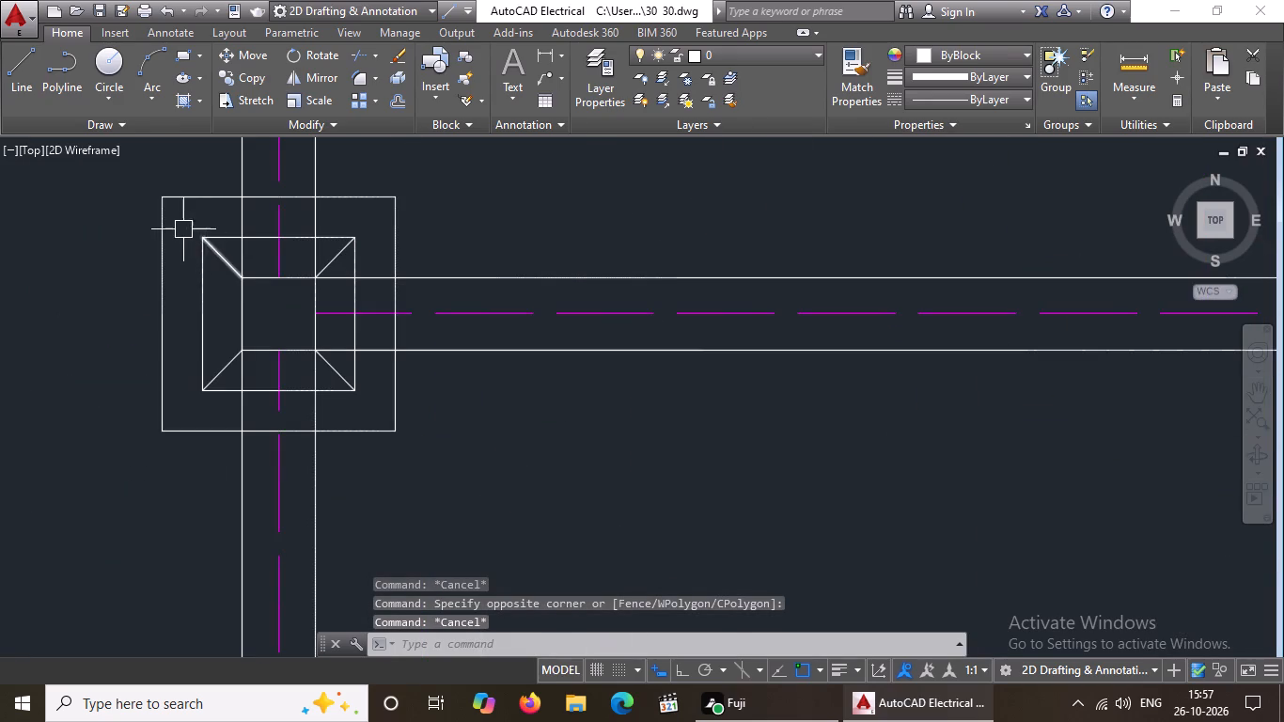
left_click(183, 228)
left_click(372, 410)
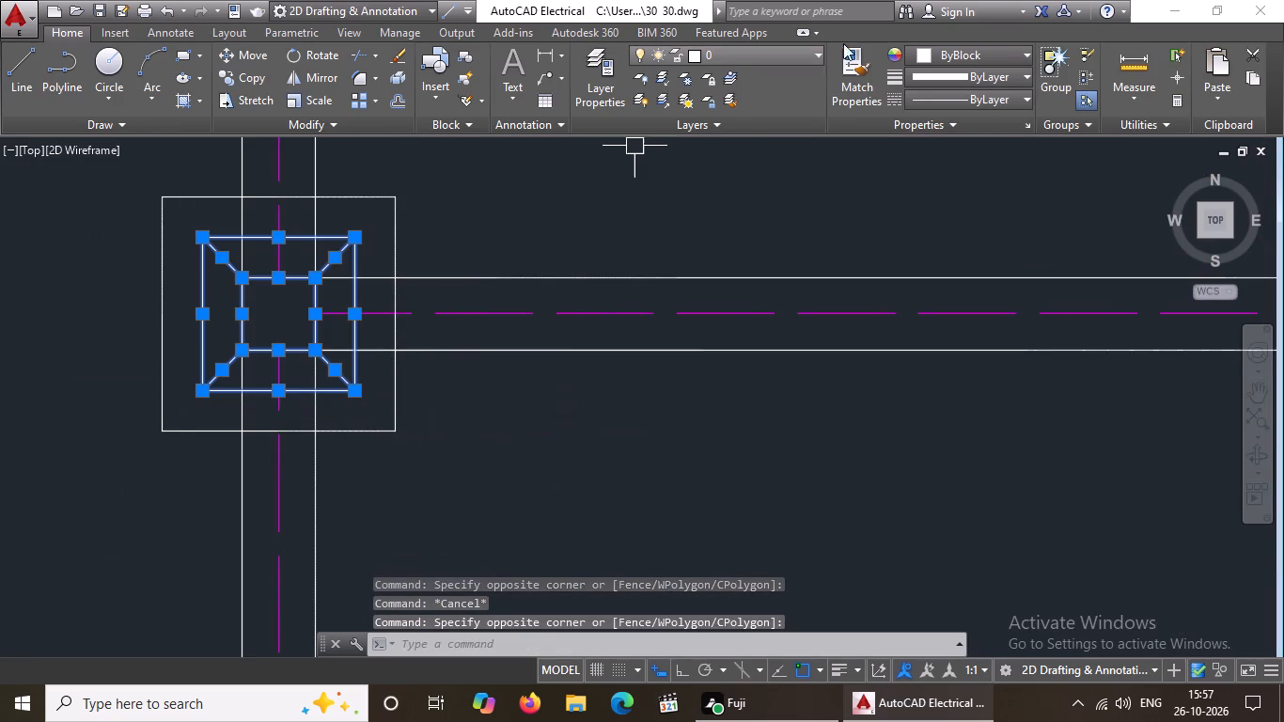
left_click(932, 56)
left_click(939, 243)
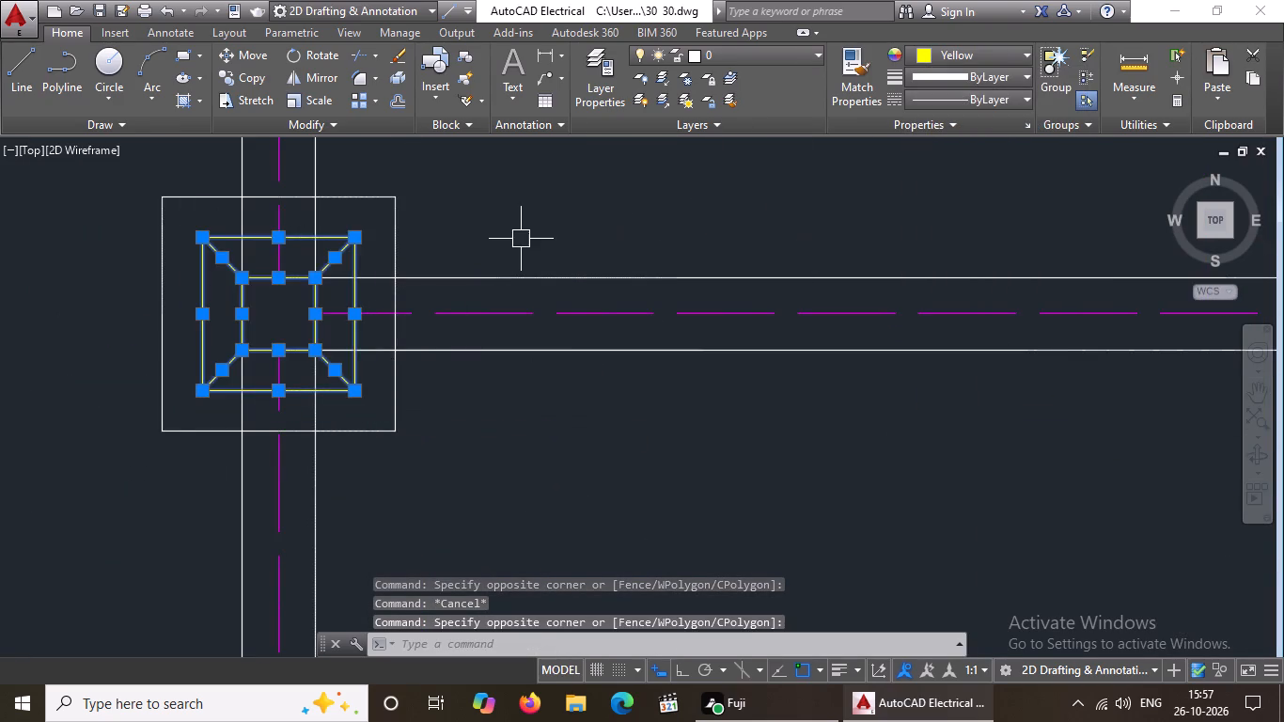
scroll(516, 238, "down", 5)
key("Escape")
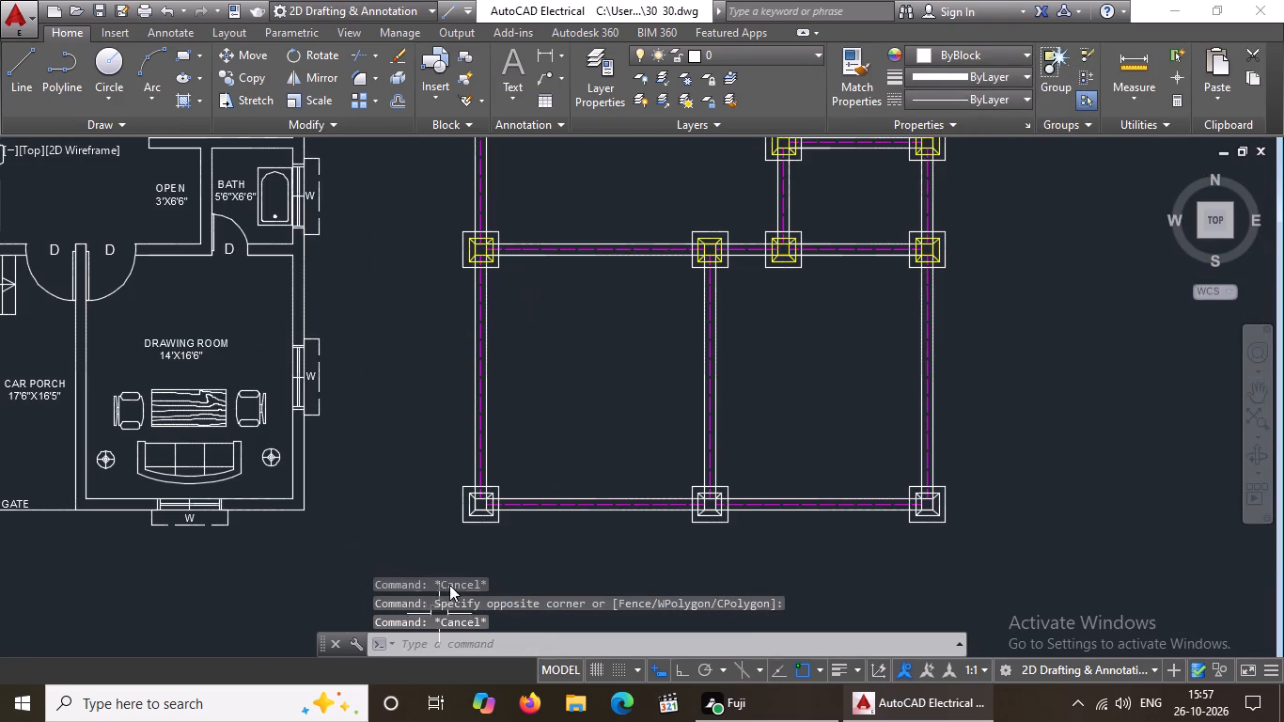
Change the inner square, column square and corner diagonals of the bottom row's first footing to yellow.
scroll(504, 517, "up", 2)
scroll(441, 465, "up", 3)
left_click(285, 408)
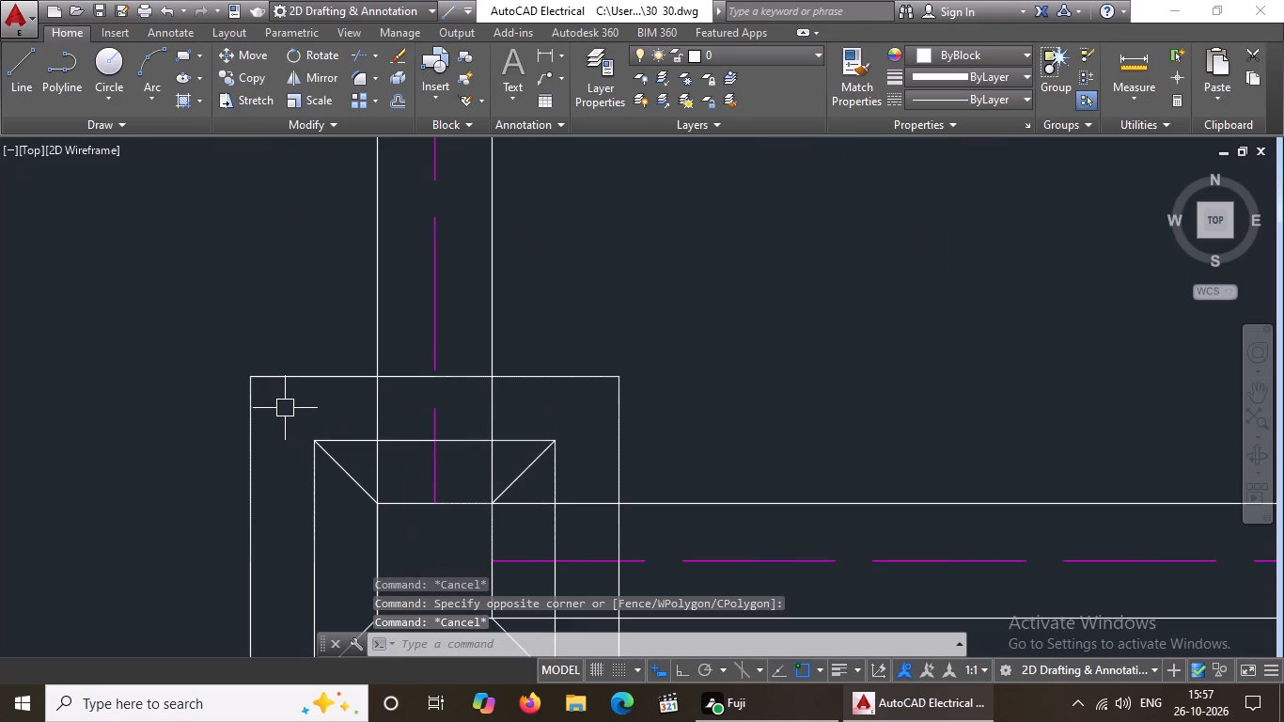
scroll(293, 418, "down", 4)
scroll(372, 476, "up", 3)
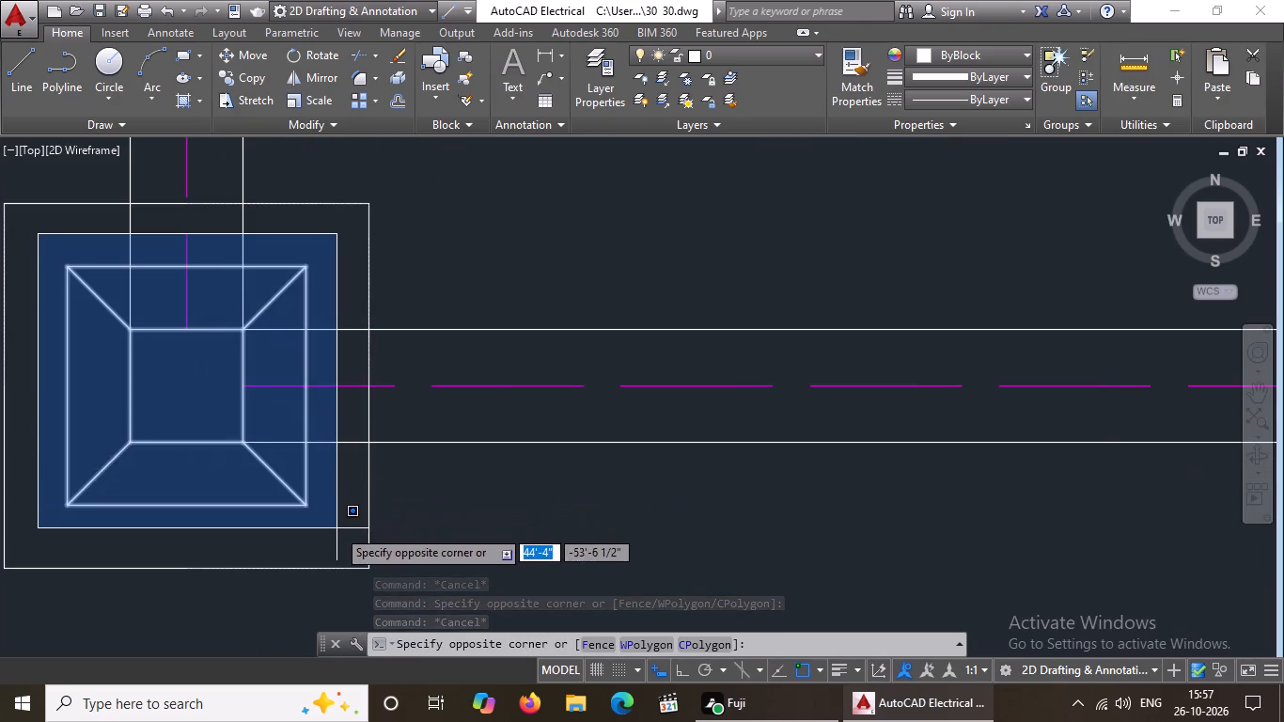
left_click(337, 528)
left_click(964, 51)
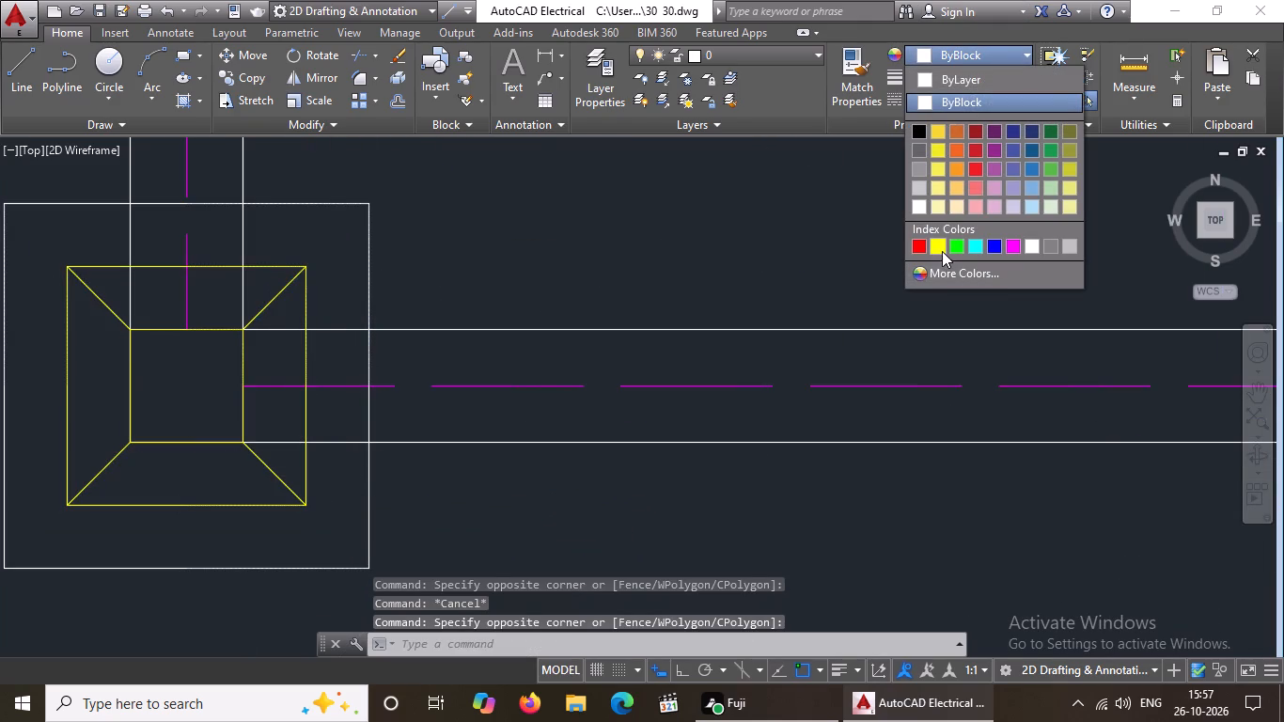
left_click(938, 254)
scroll(536, 214, "down", 5)
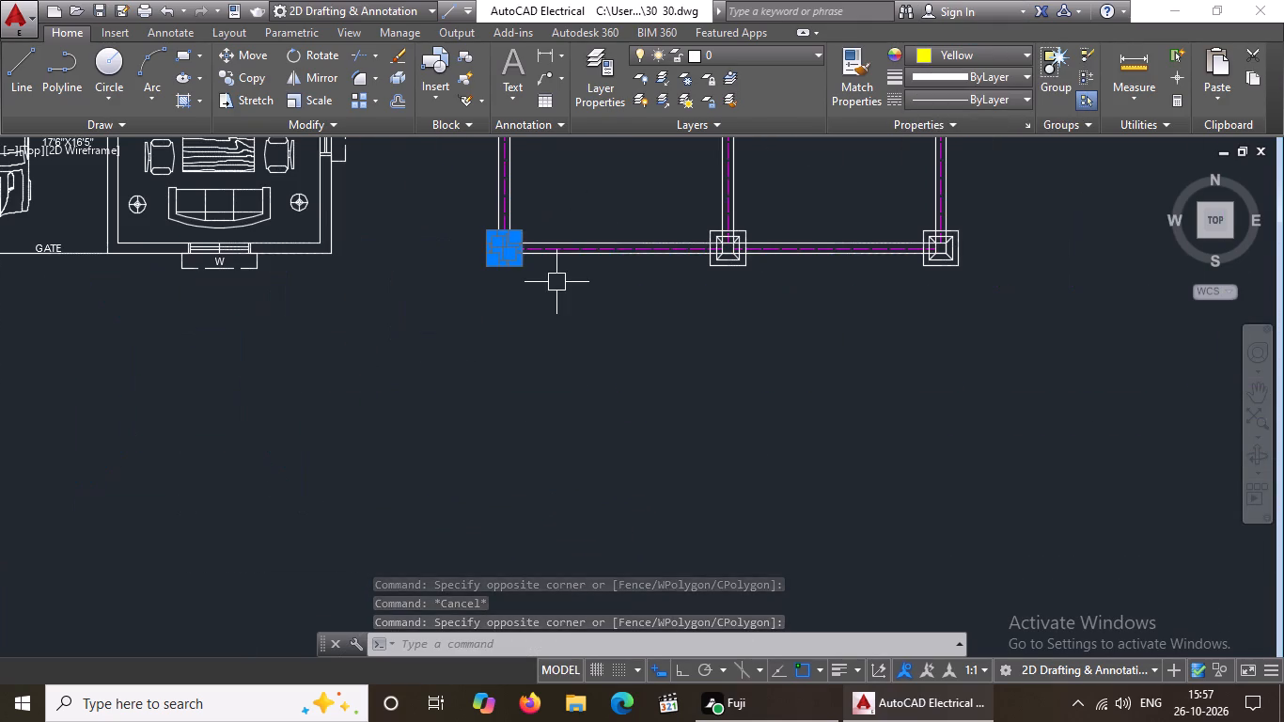
key("Escape")
Change the inner square, column square and corner diagonals of the bottom row's second footing to yellow.
scroll(709, 232, "up", 4)
scroll(810, 295, "up", 2)
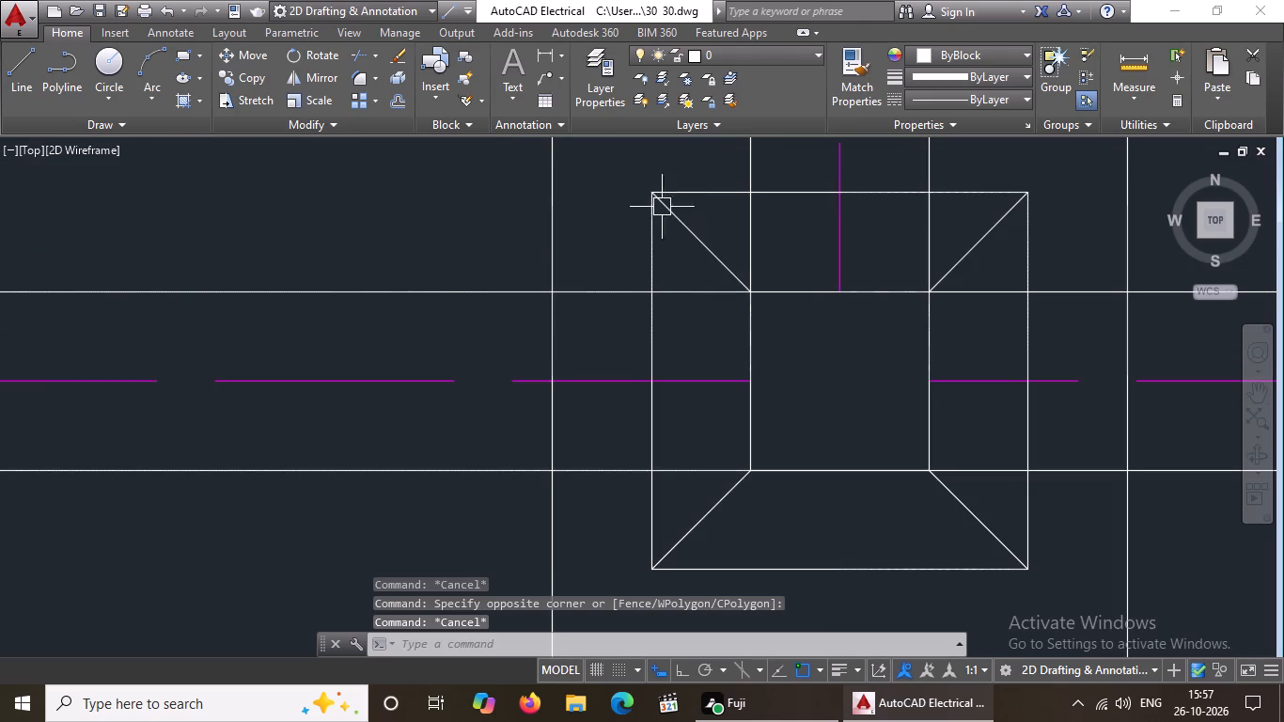
left_click(625, 165)
scroll(668, 251, "down", 3)
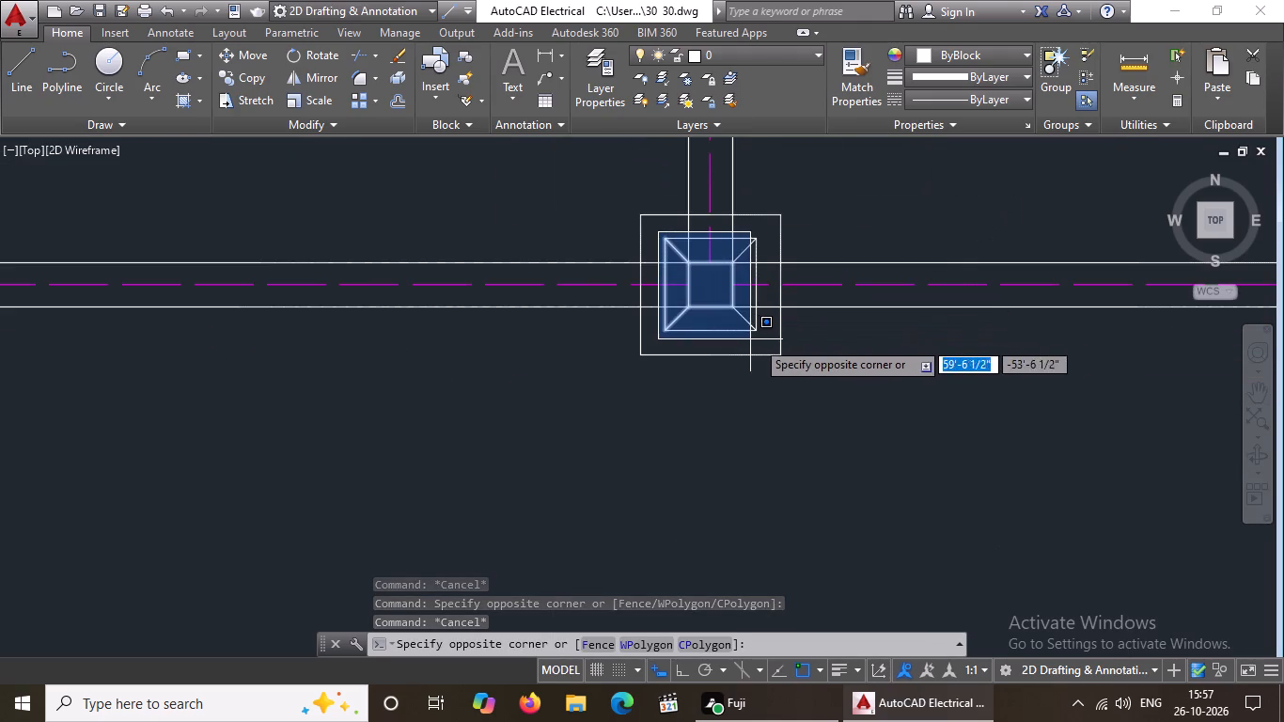
left_click(774, 334)
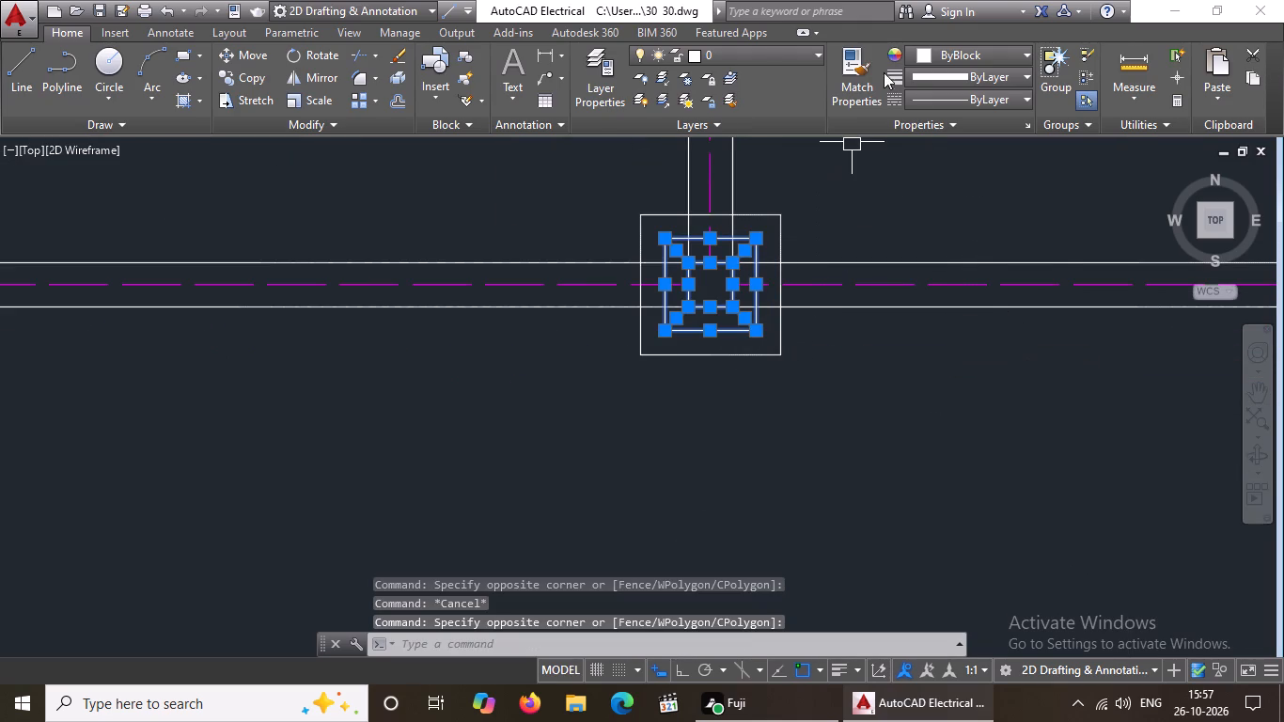
left_click(941, 51)
left_click(935, 244)
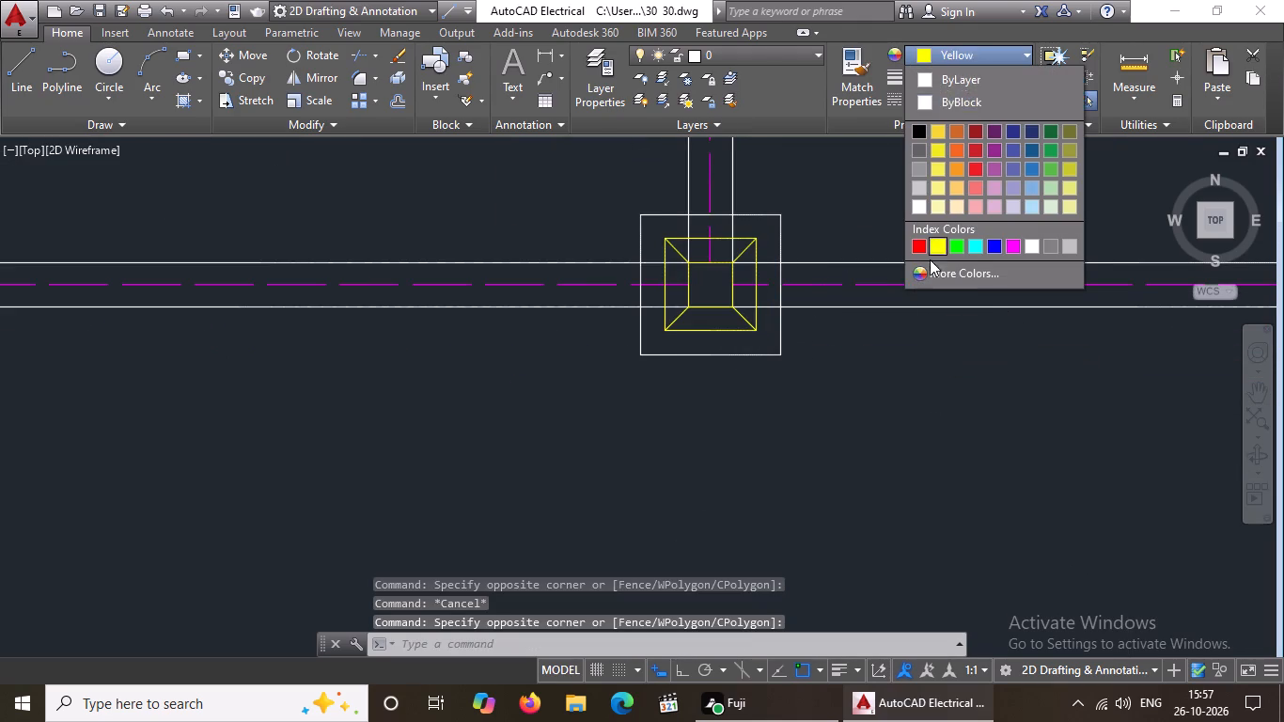
scroll(801, 290, "down", 5)
key("Escape")
Change the inner square, column square and corner diagonals of the bottom row's third footing to yellow.
scroll(895, 302, "up", 4)
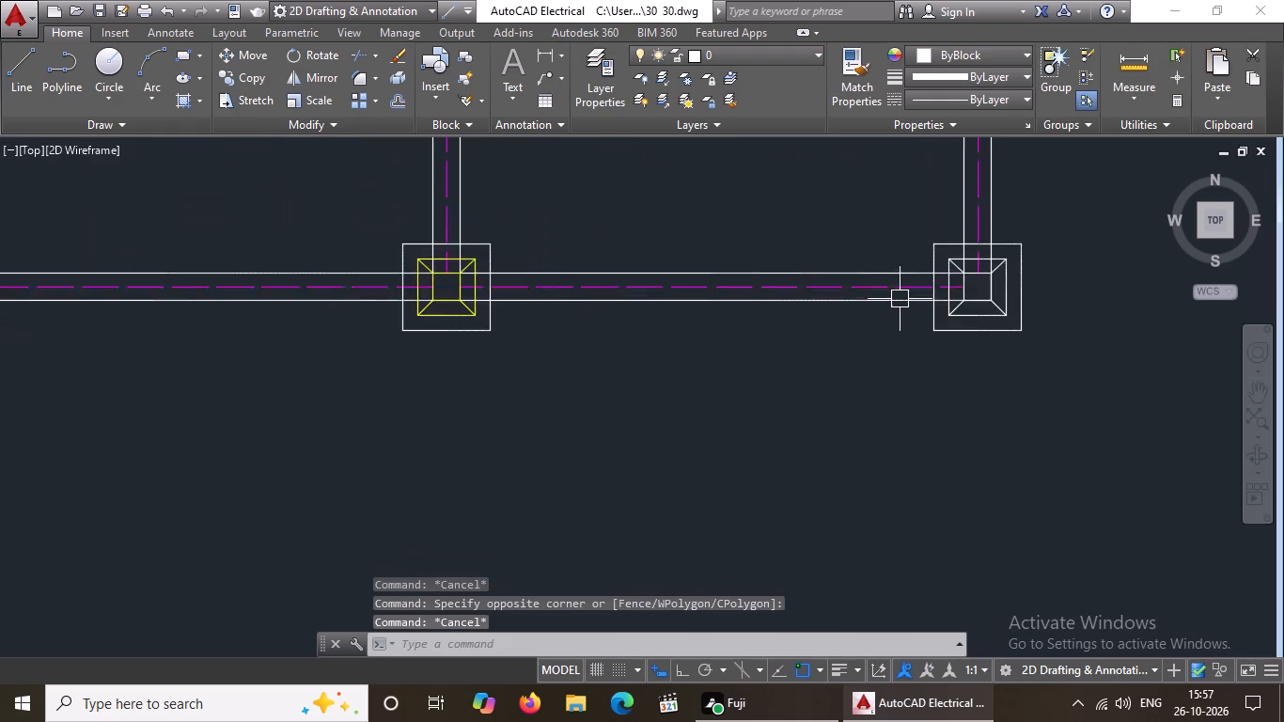
scroll(968, 280, "up", 2)
left_click(908, 204)
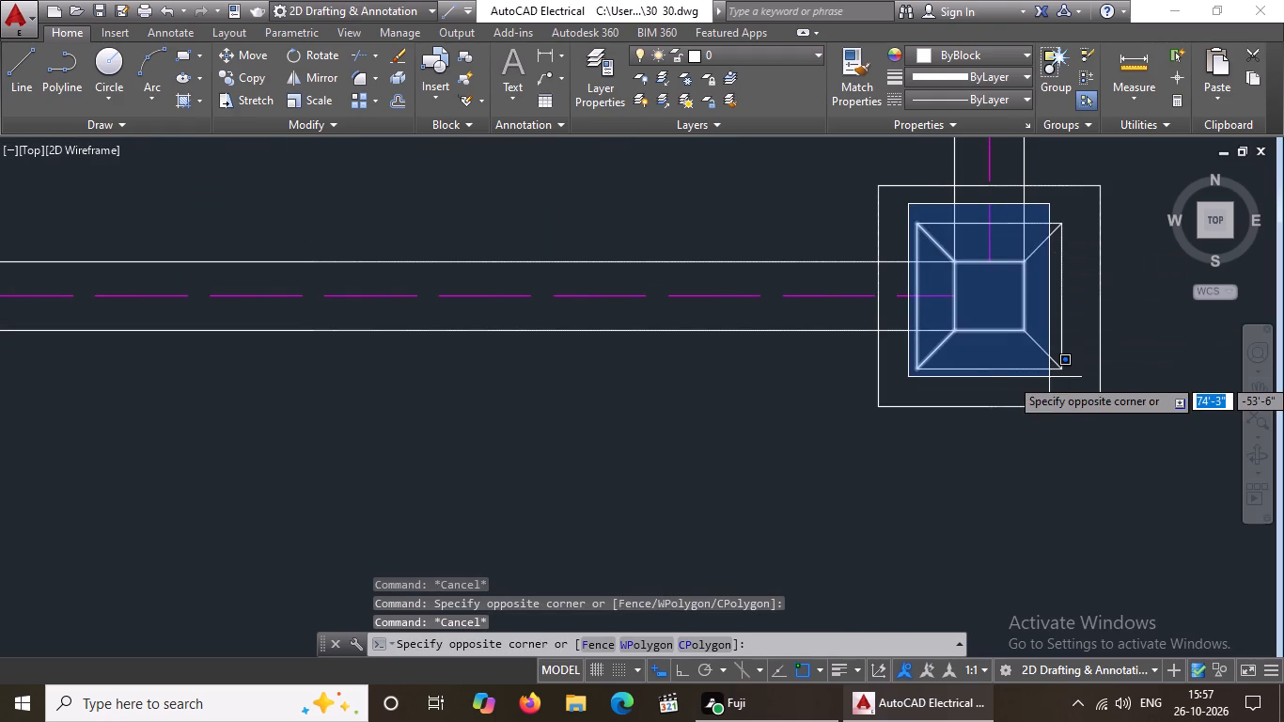
left_click(1075, 385)
left_click(952, 55)
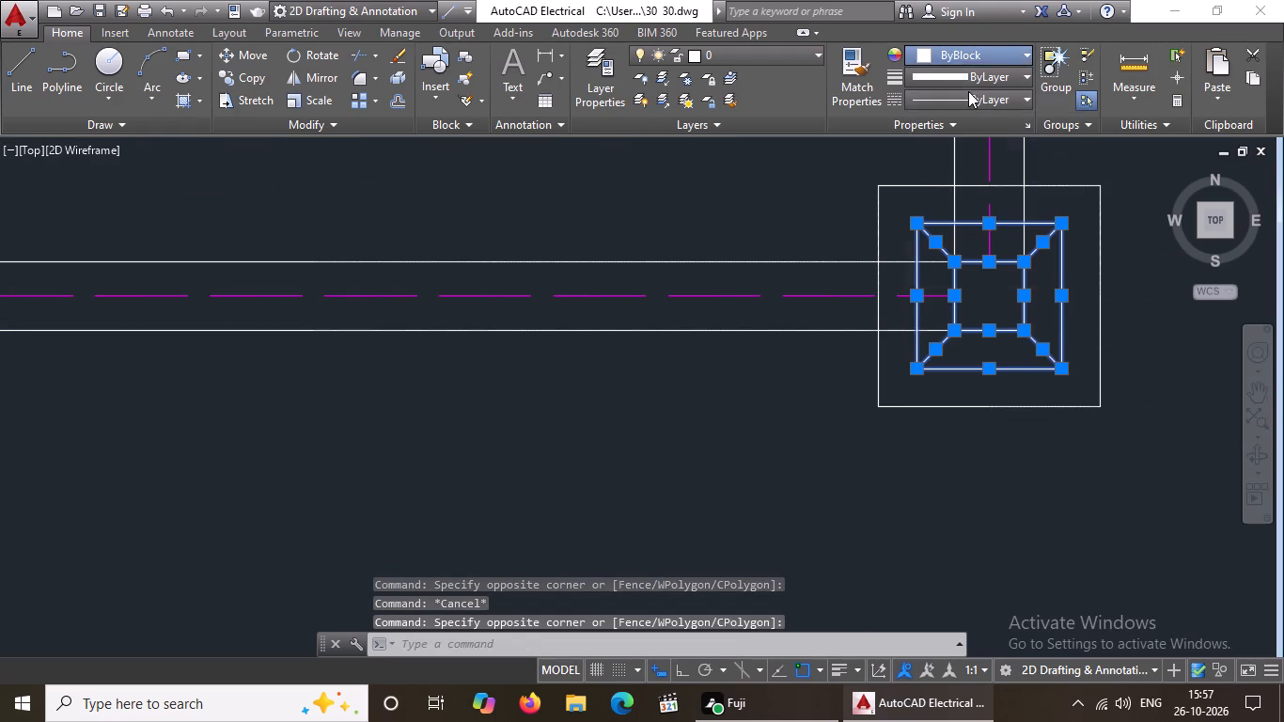
left_click(939, 242)
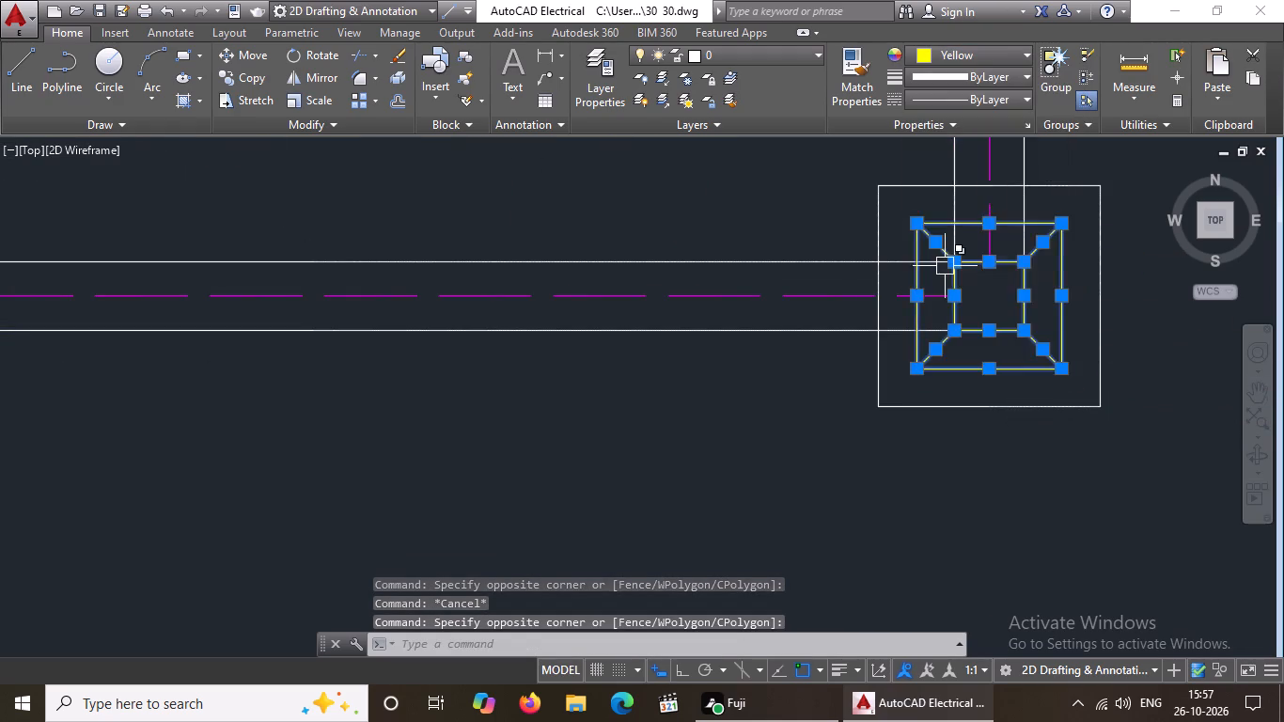
scroll(945, 266, "down", 4)
key("Escape")
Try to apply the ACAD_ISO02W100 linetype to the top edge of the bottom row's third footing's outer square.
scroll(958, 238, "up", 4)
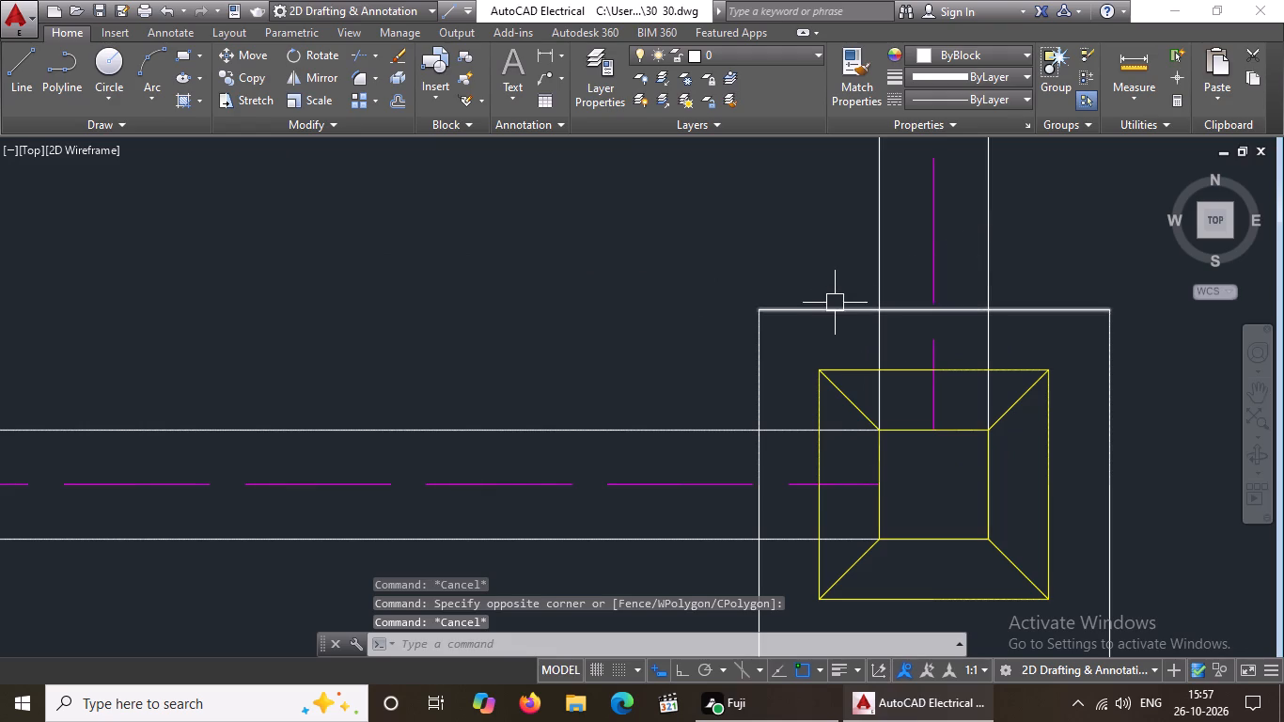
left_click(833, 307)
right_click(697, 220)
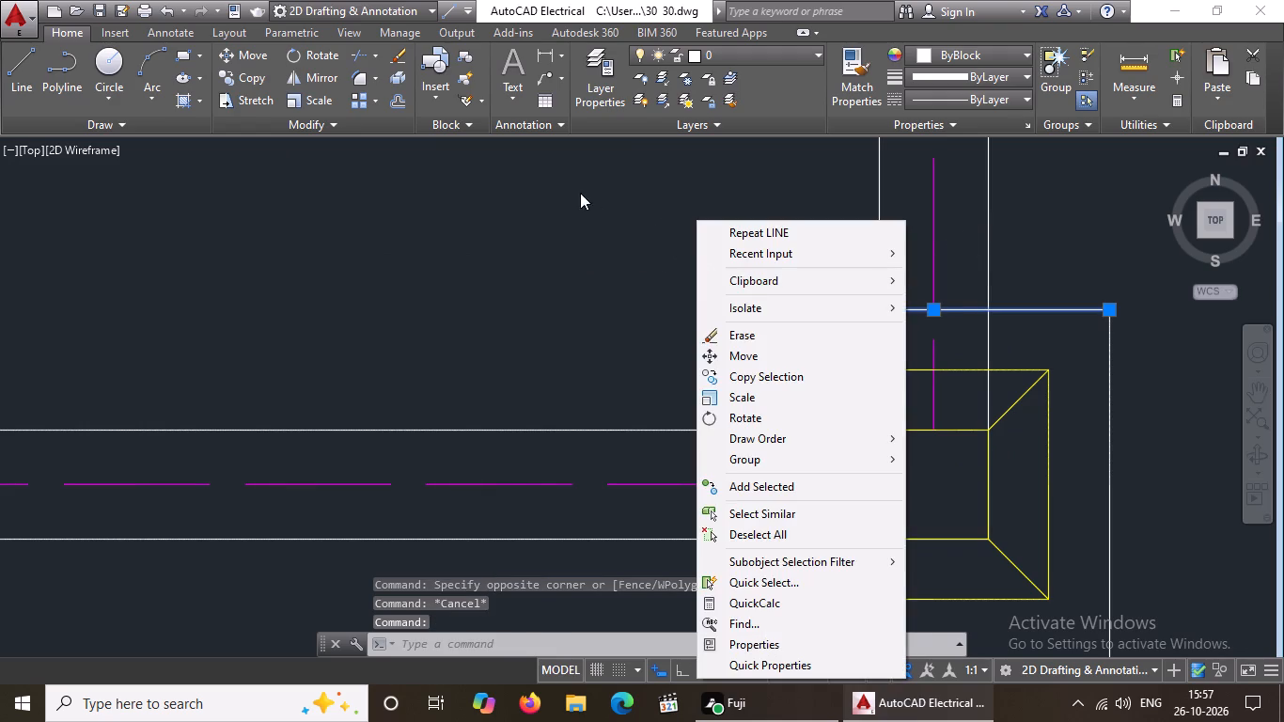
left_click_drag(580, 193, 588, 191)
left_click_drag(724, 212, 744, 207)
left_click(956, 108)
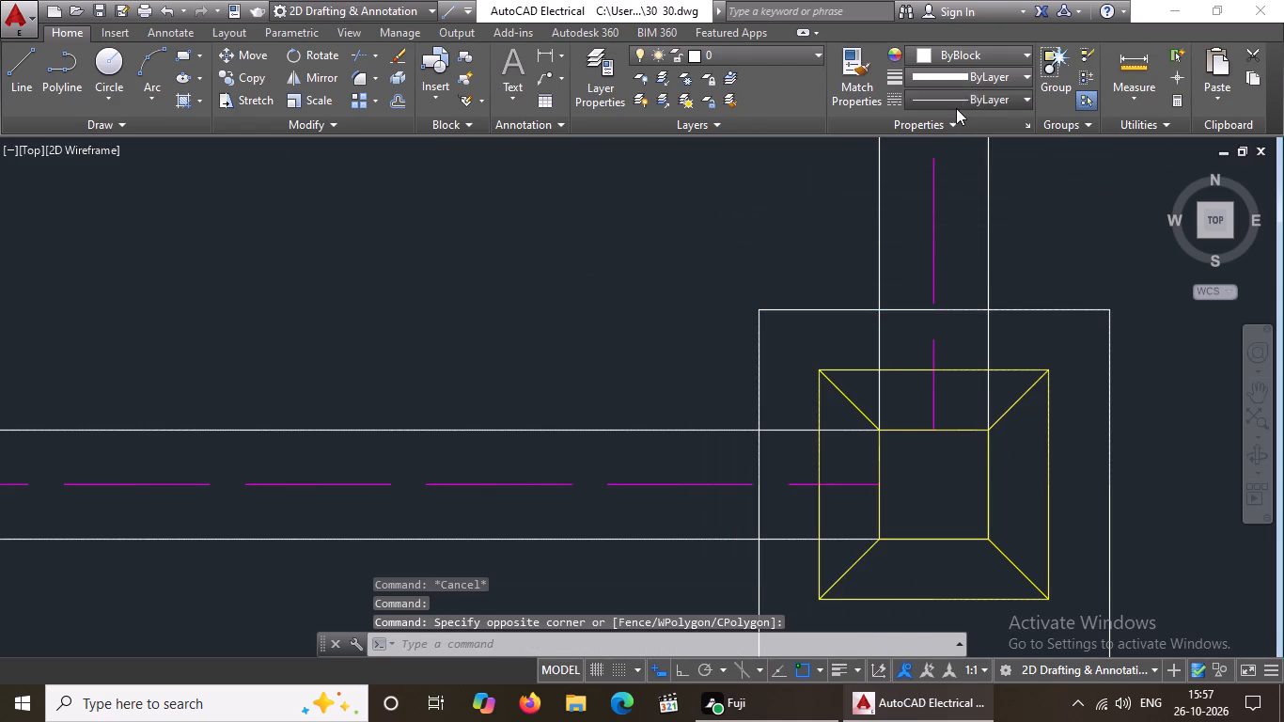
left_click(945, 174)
Give the top edge of the bottom row's third footing's outer square the ACAD_ISO02W100 linetype with a linetype scale of 0.5.
left_click(823, 312)
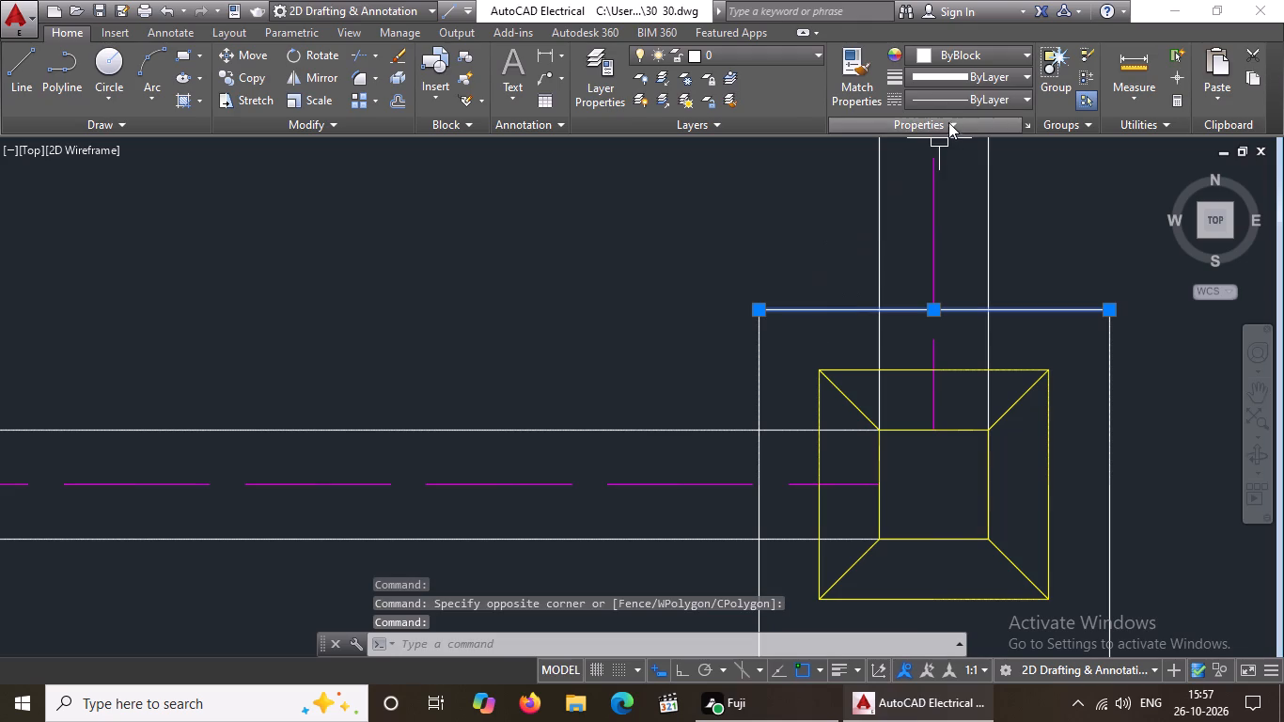
left_click(948, 98)
left_click(956, 165)
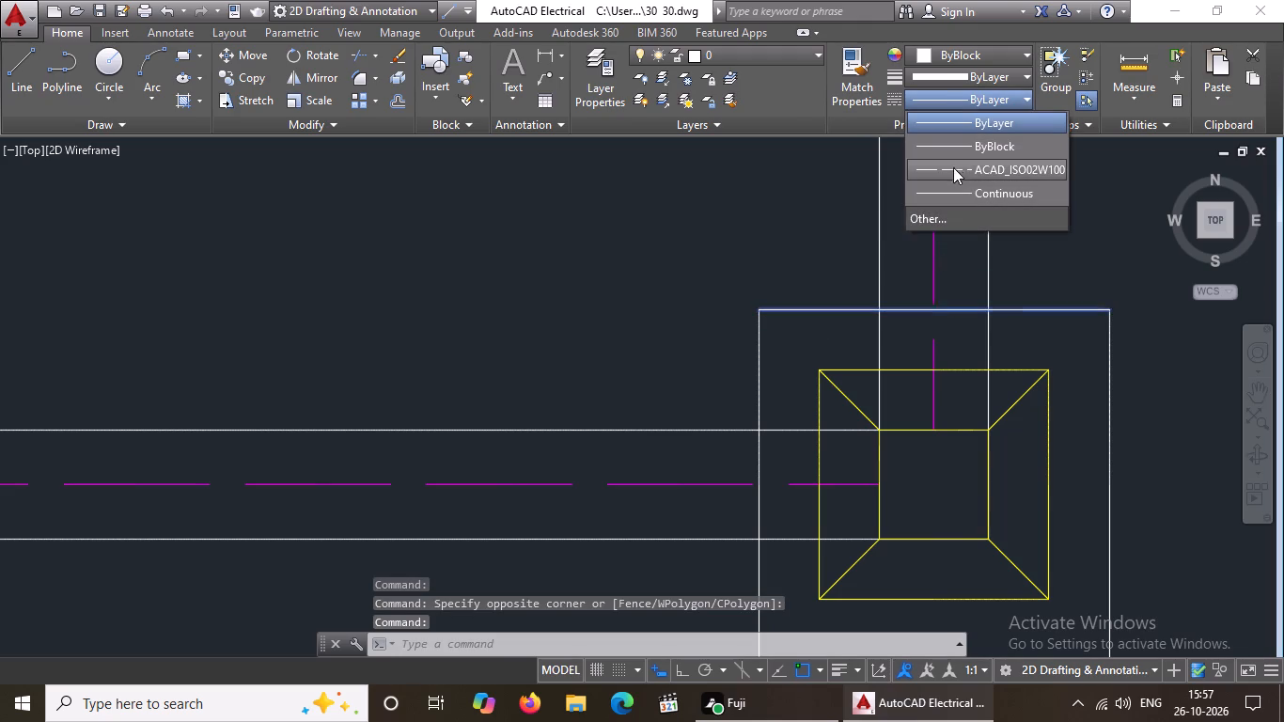
right_click(551, 219)
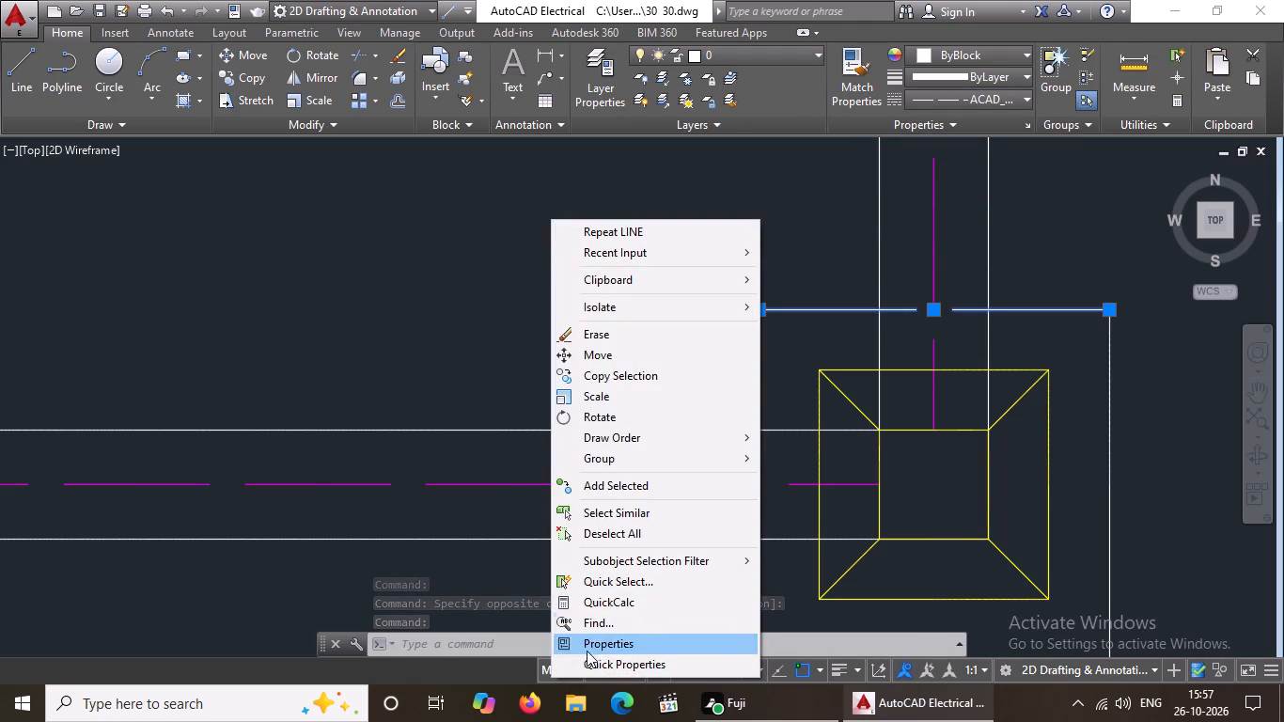
left_click(595, 642)
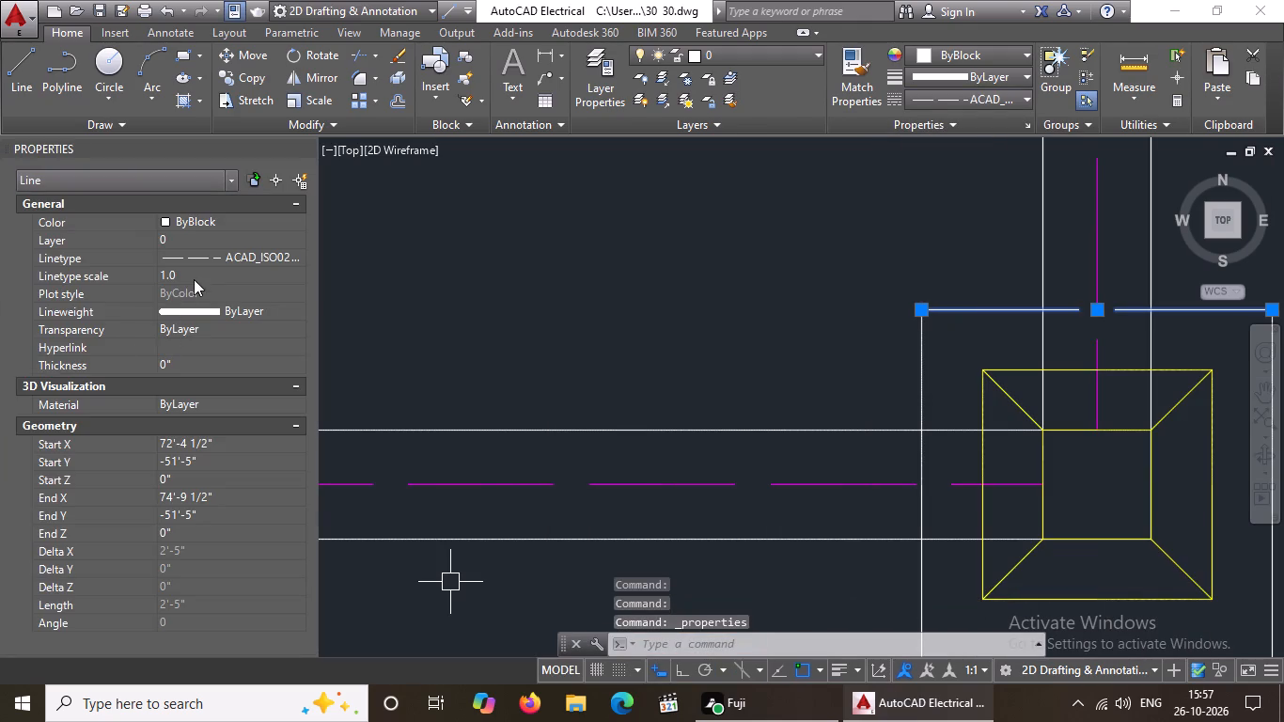
left_click(194, 278)
key("BackSpace")
key("BackSpace")
key("BackSpace")
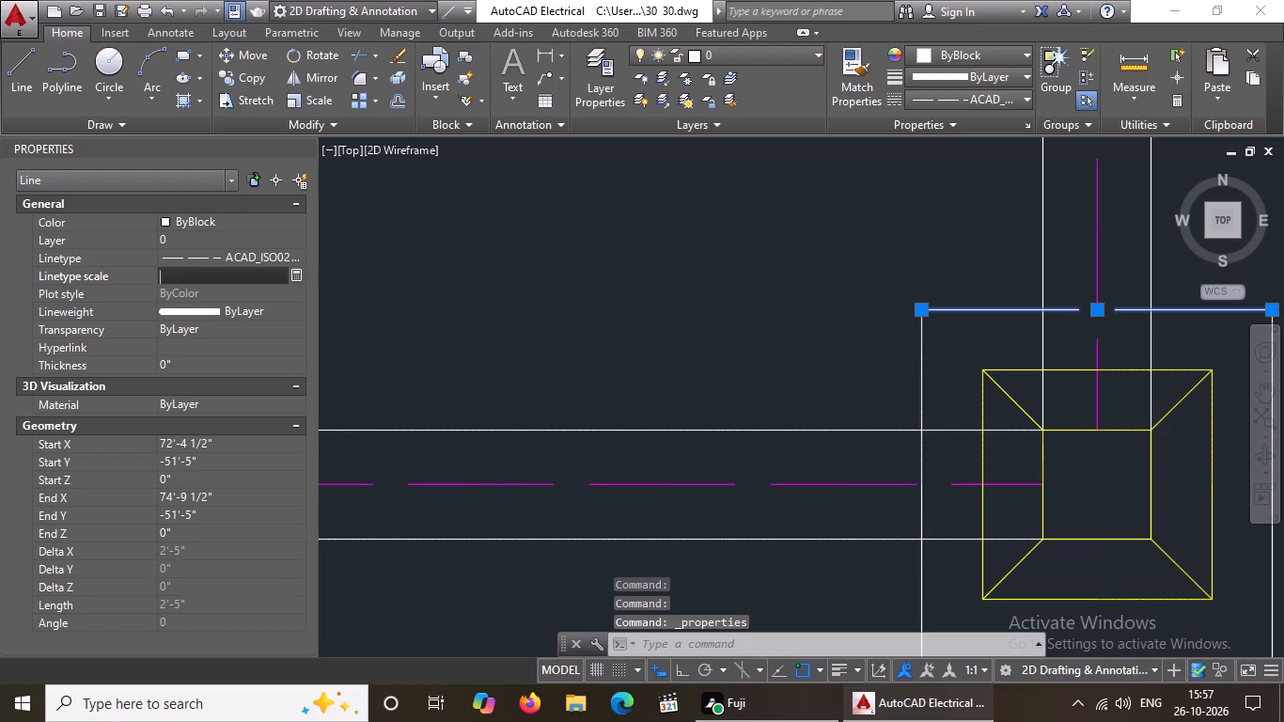
type("0.5")
key("Return")
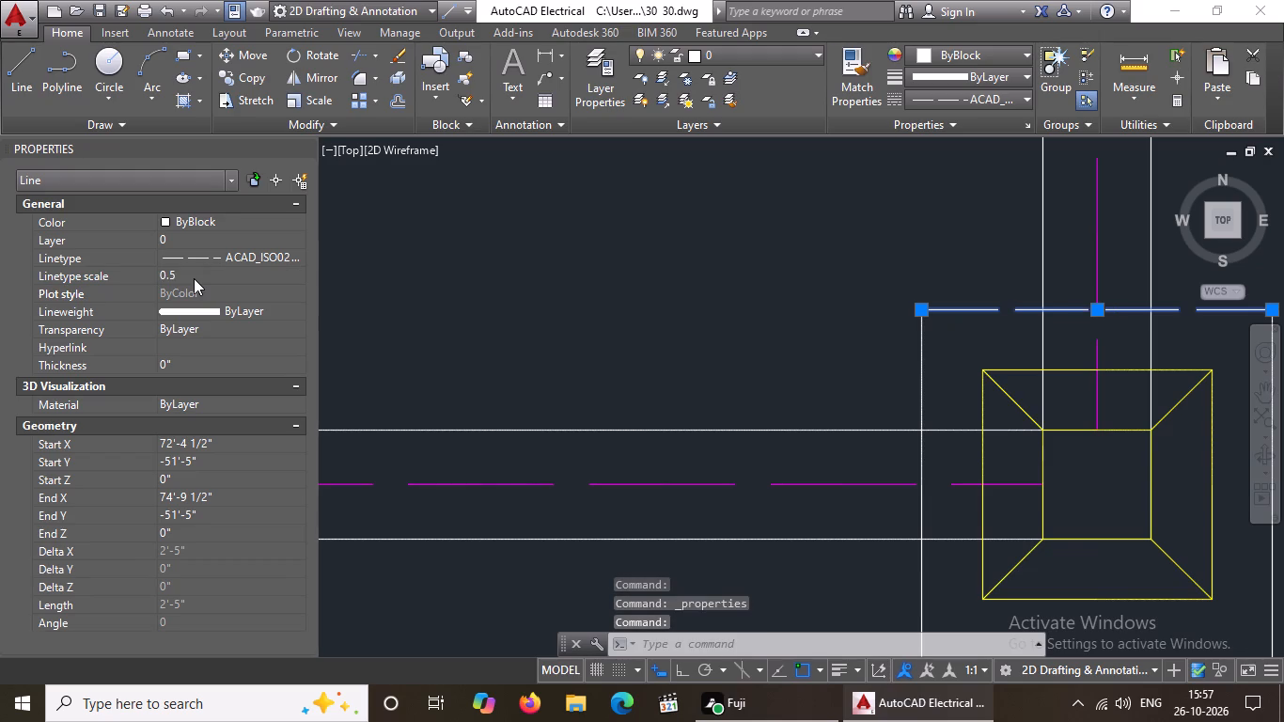
Give the right edge of the same footing's outer square the ACAD_ISO02W100 linetype with a linetype scale of 0.5.
scroll(791, 324, "down", 2)
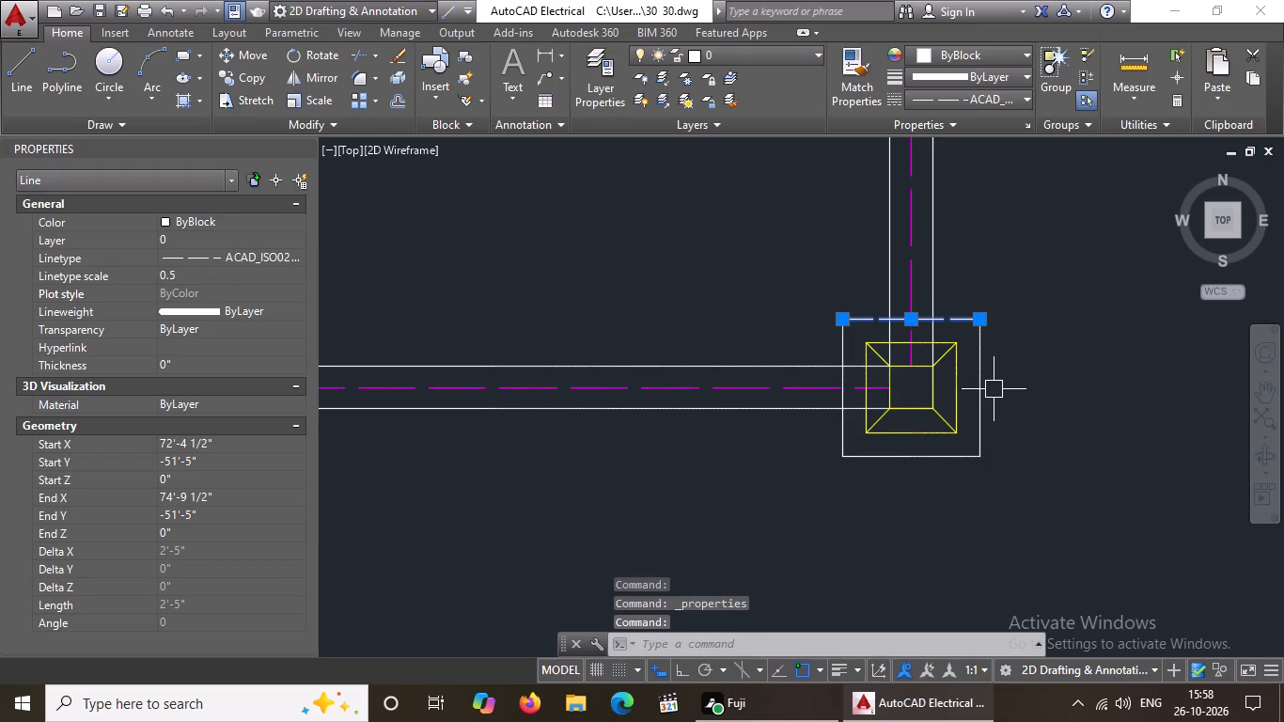
left_click(978, 399)
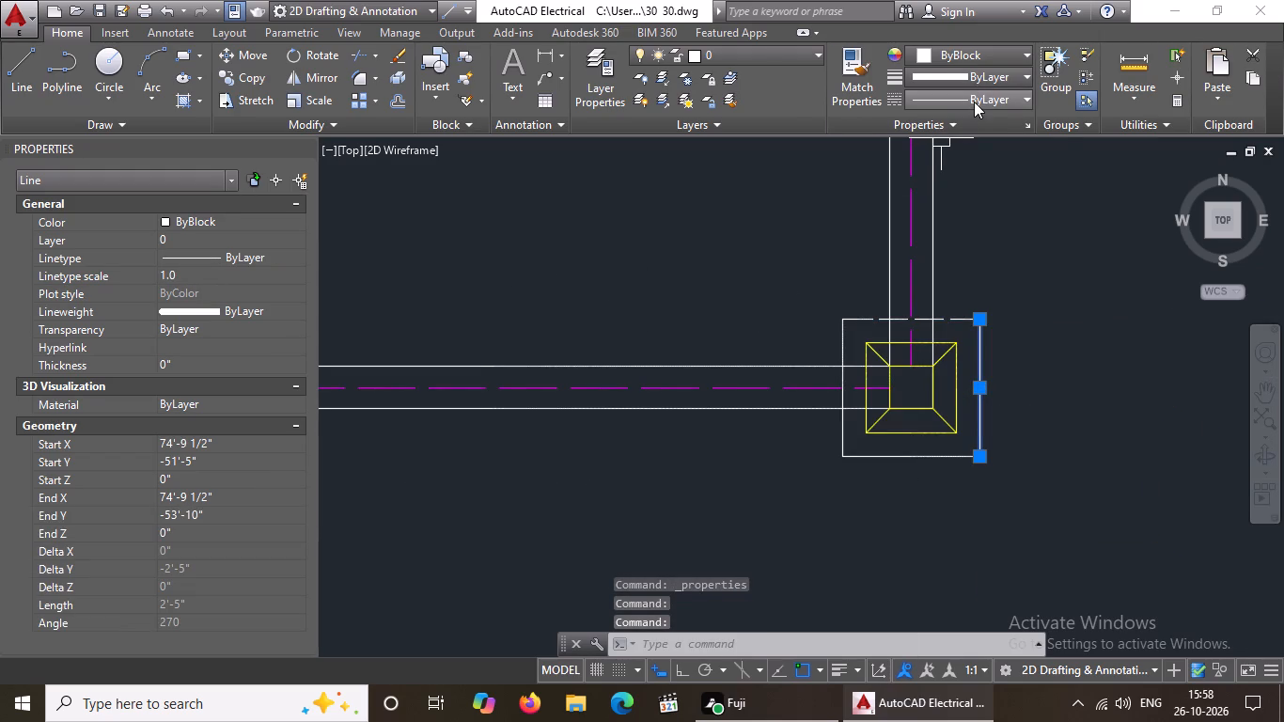
left_click(974, 102)
left_click(968, 166)
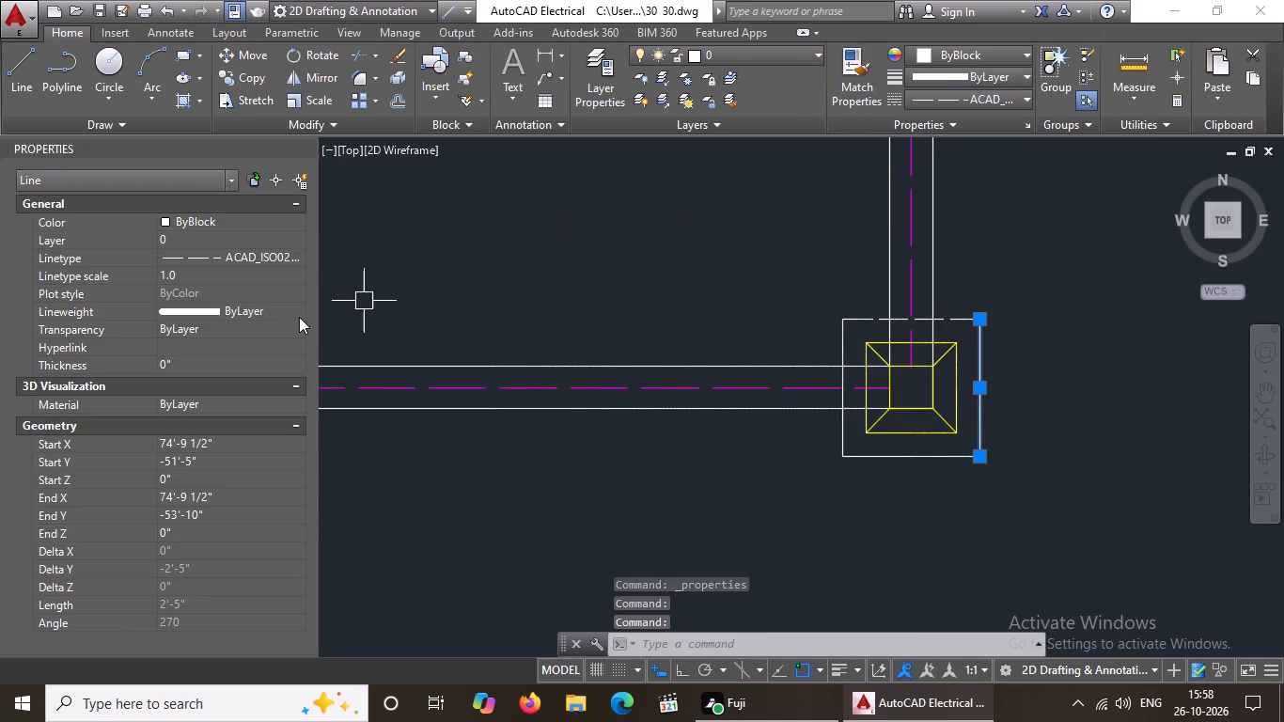
left_click(196, 276)
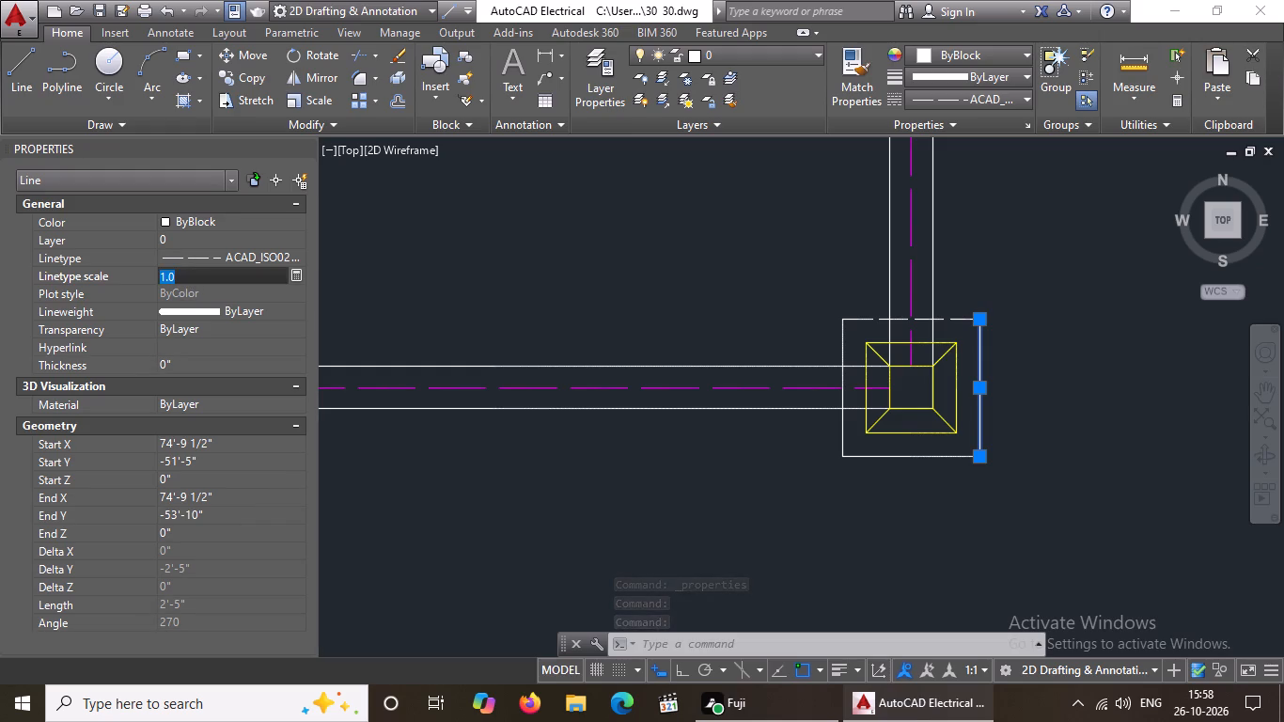
key("BackSpace")
key("BackSpace")
type("0.5")
key("Return")
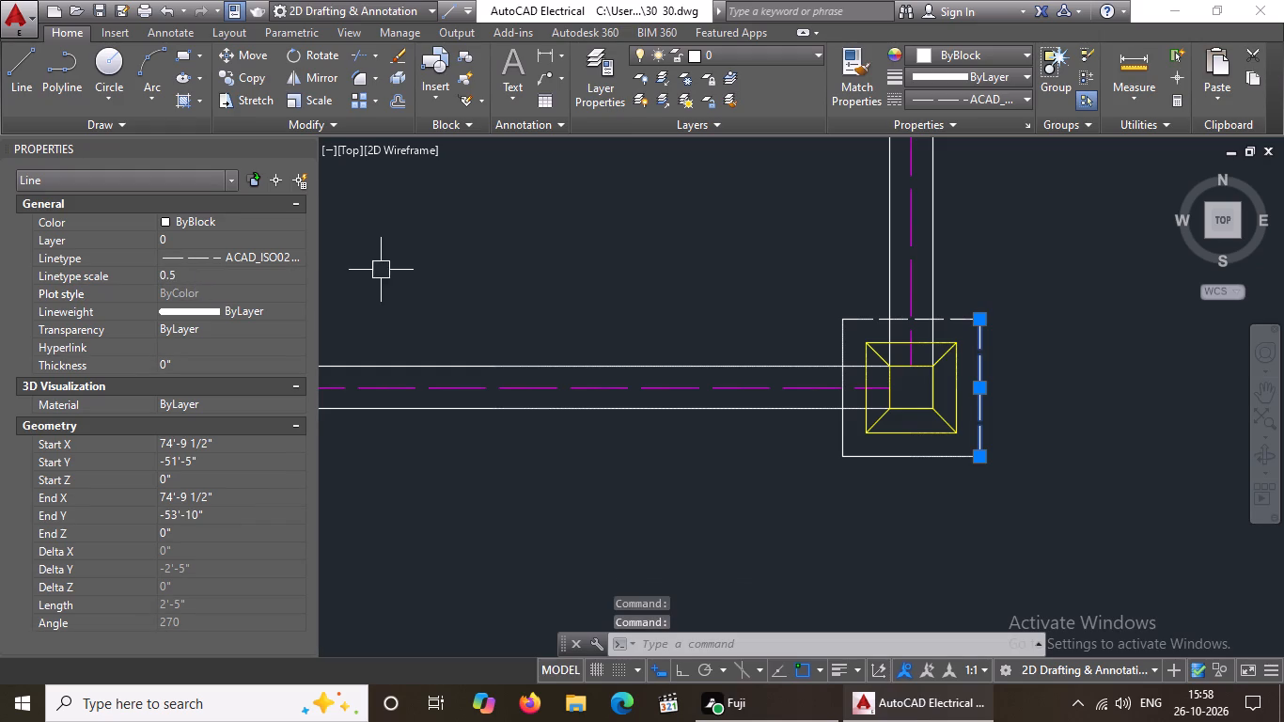
Give the bottom edge of the third footing's outer square the ACAD_ISO02W100 linetype with a linetype scale of 0.5.
left_click(925, 460)
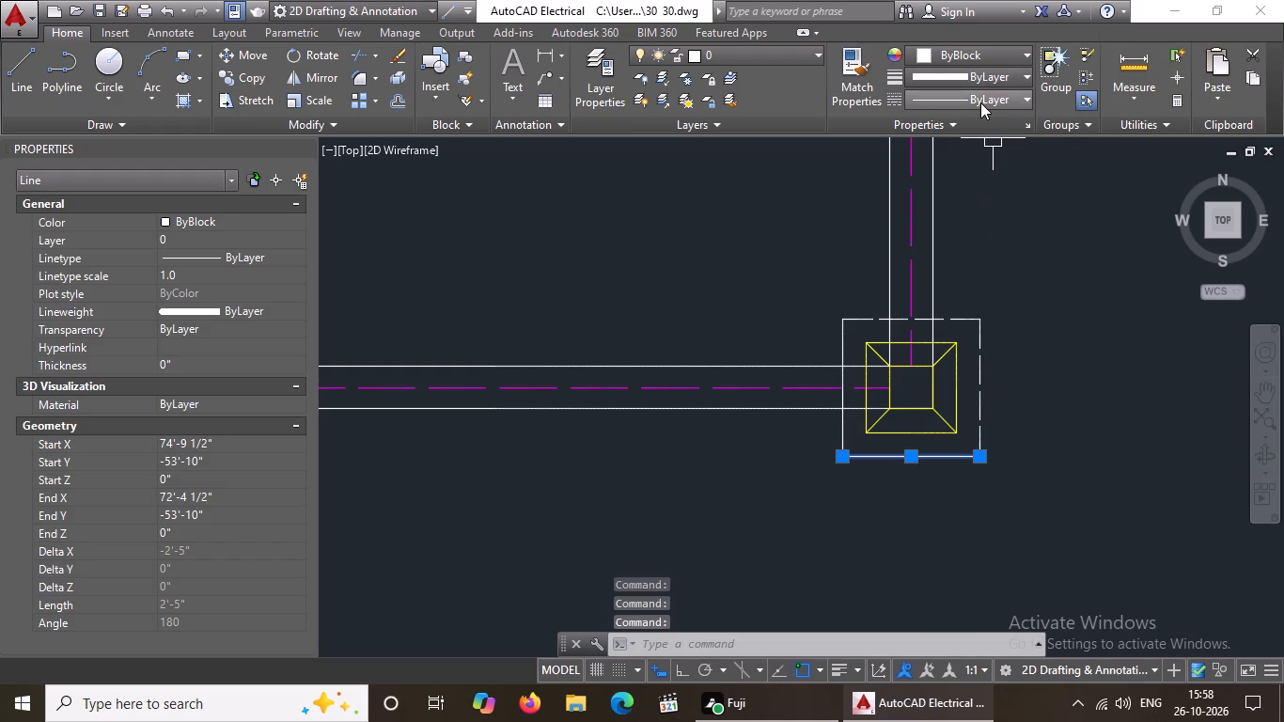
left_click(980, 102)
left_click(975, 175)
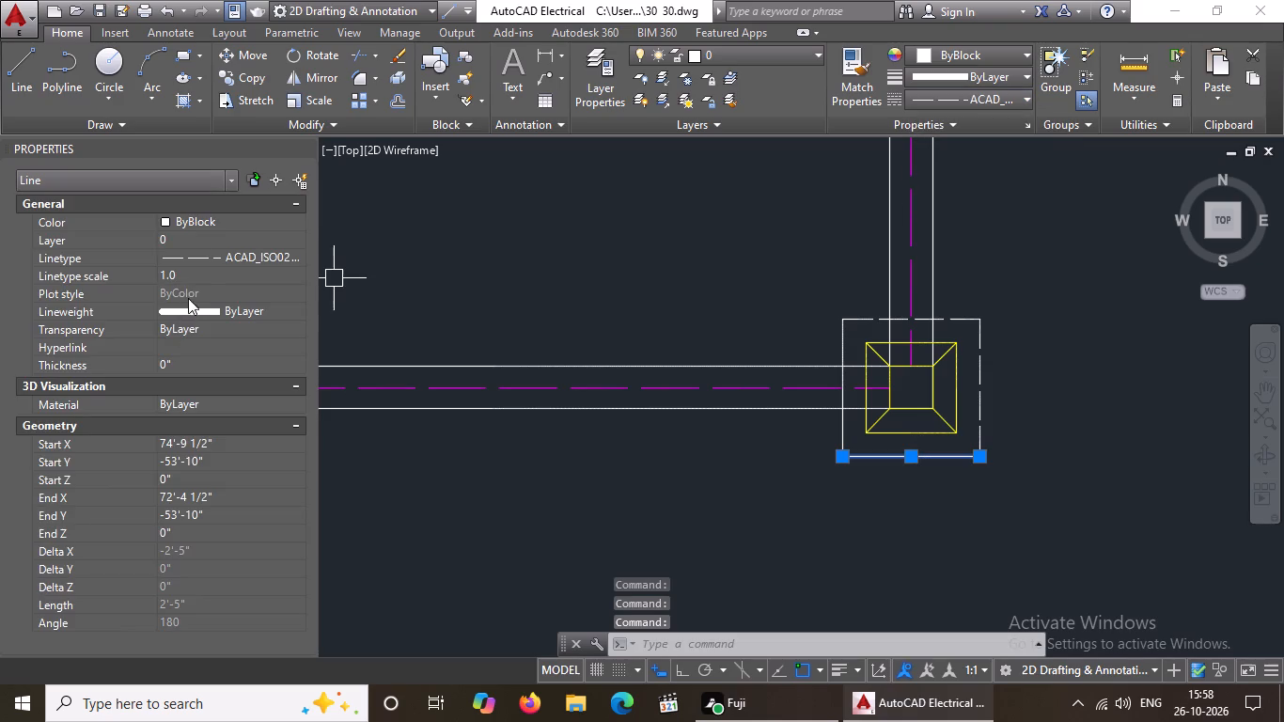
left_click(206, 277)
key("BackSpace")
key("BackSpace")
type("0.5")
key("Return")
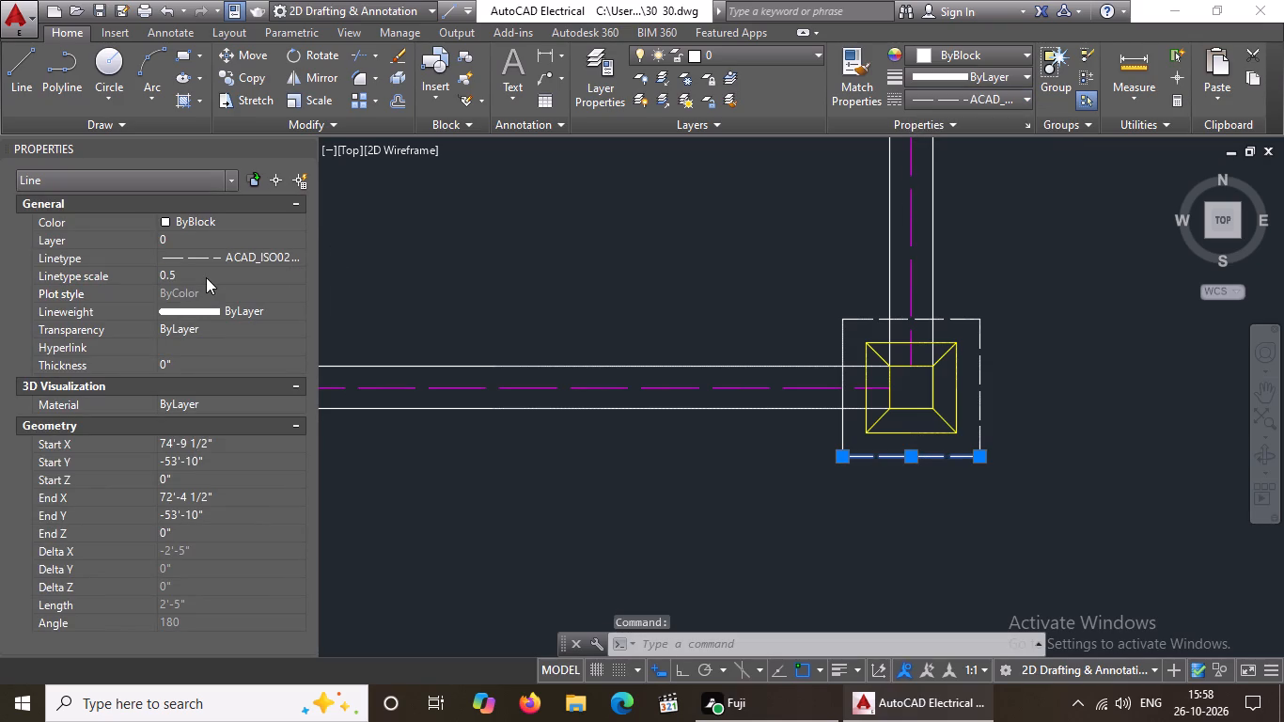
Give the left edge of the third footing's outer square the ACAD_ISO02W100 linetype with a linetype scale of 0.5.
left_click(844, 340)
left_click(999, 97)
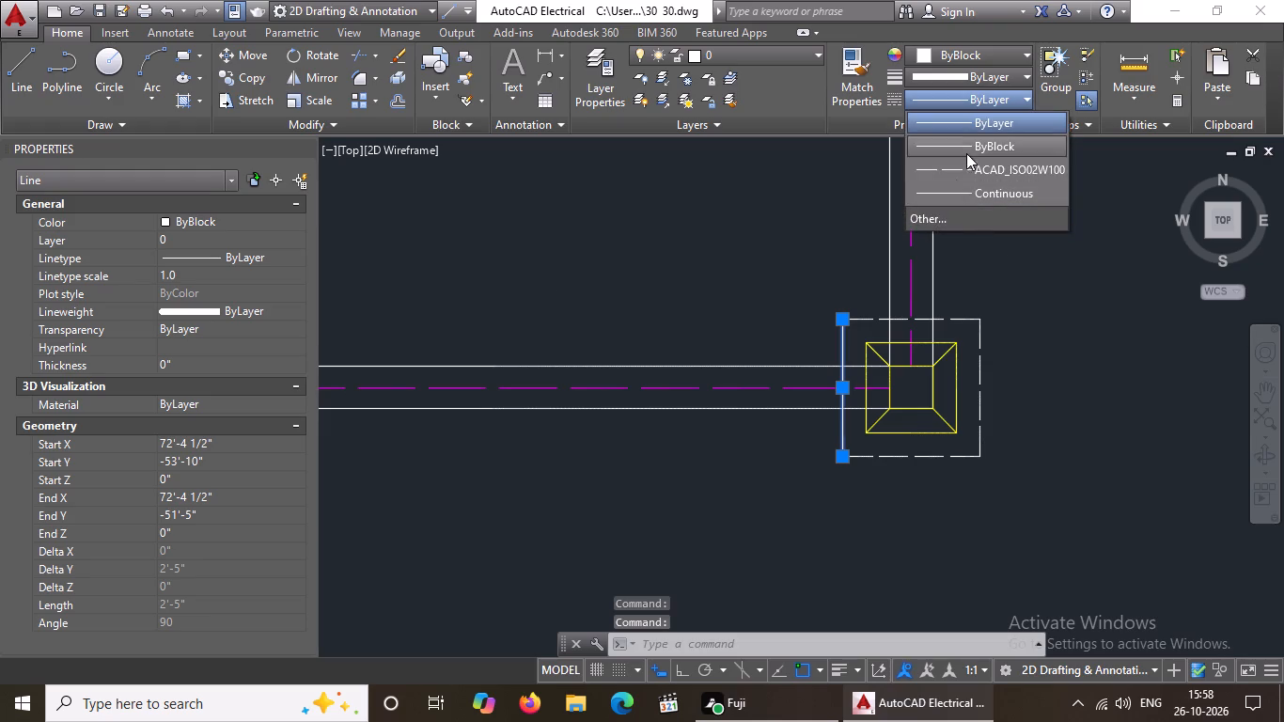
left_click(959, 173)
left_click(198, 275)
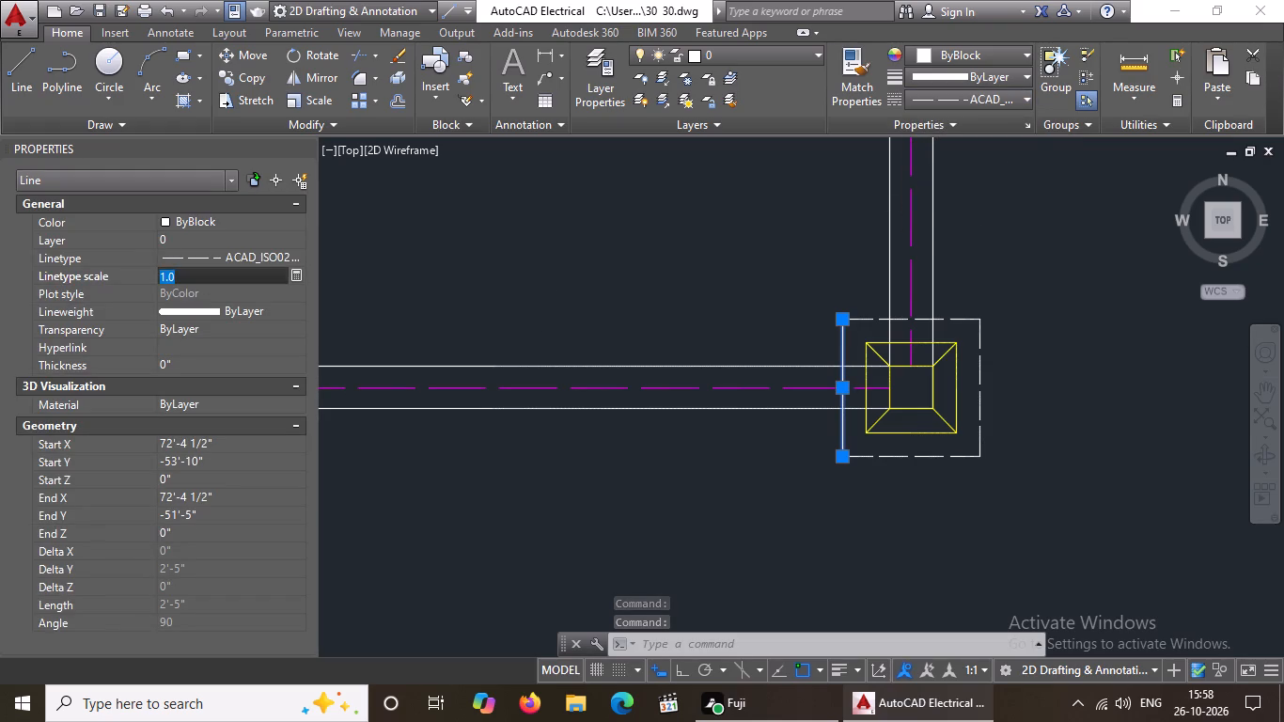
key("BackSpace")
key("BackSpace")
type("0.5")
key("Return")
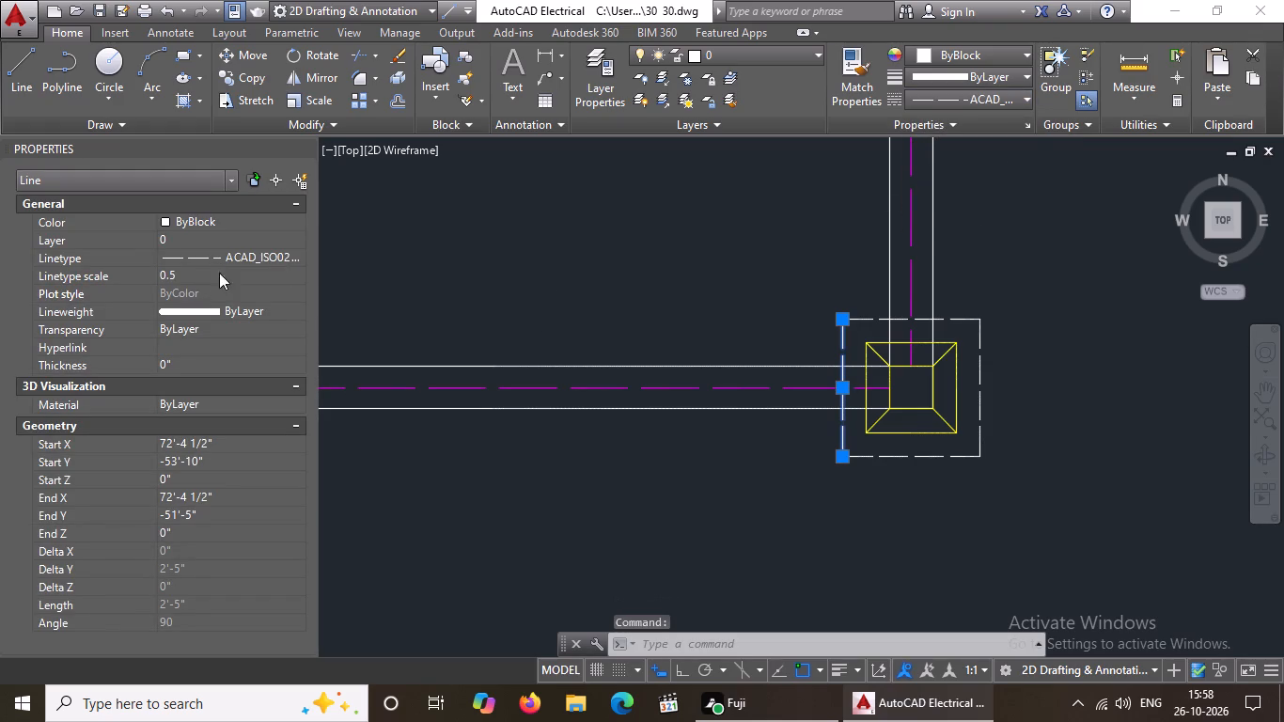
Give the top edge of the bottom row's middle footing's outer square the ACAD_ISO02W100 linetype with a linetype scale of 0.5.
scroll(759, 424, "down", 2)
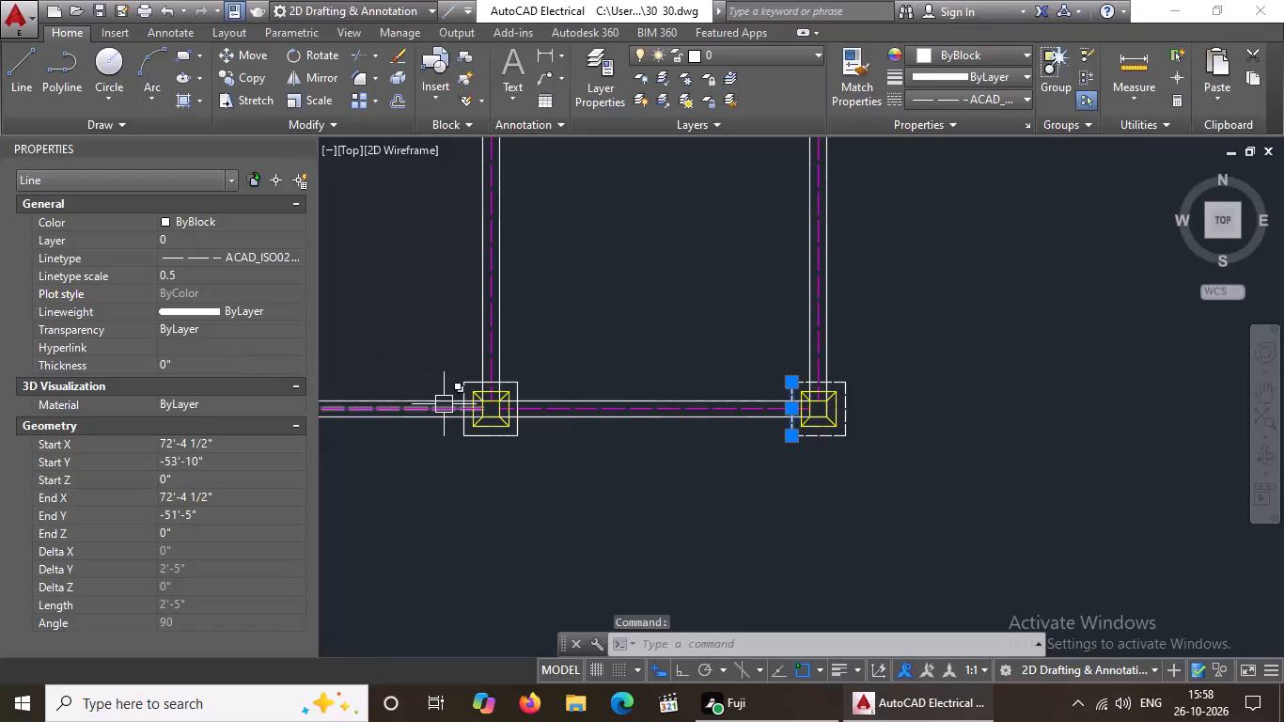
scroll(448, 404, "up", 3)
left_click(537, 316)
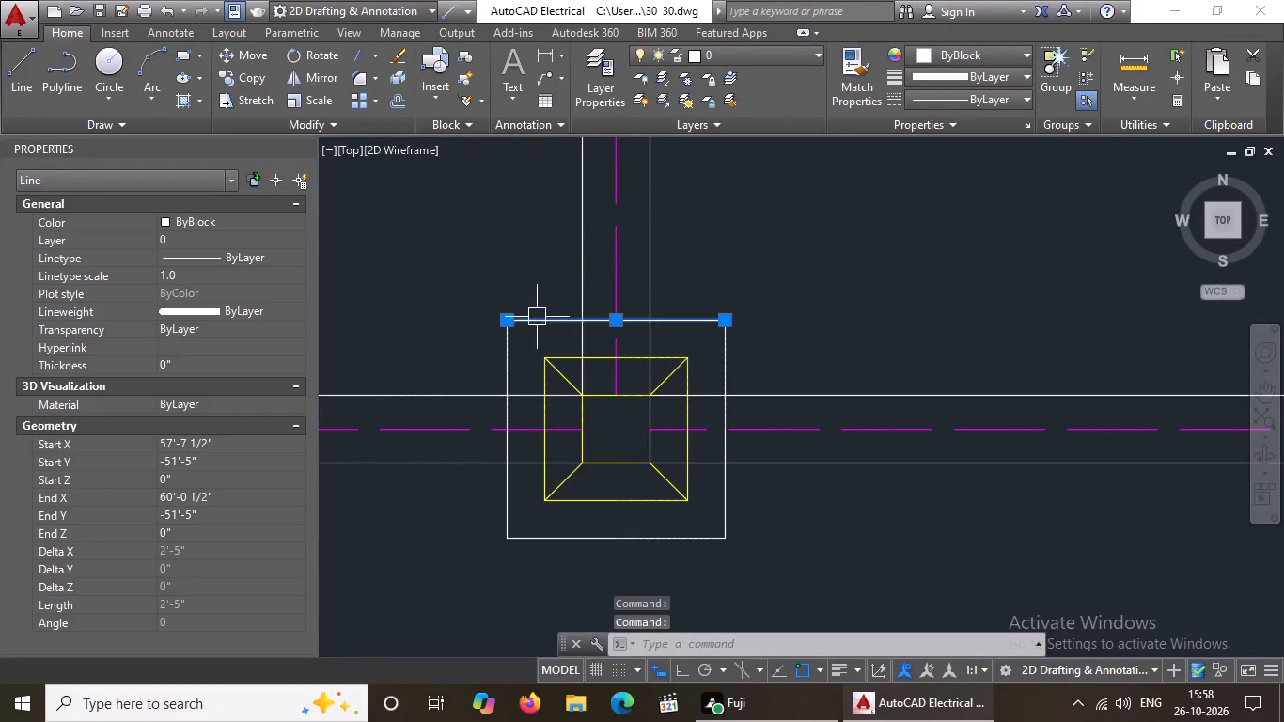
scroll(598, 300, "down", 4)
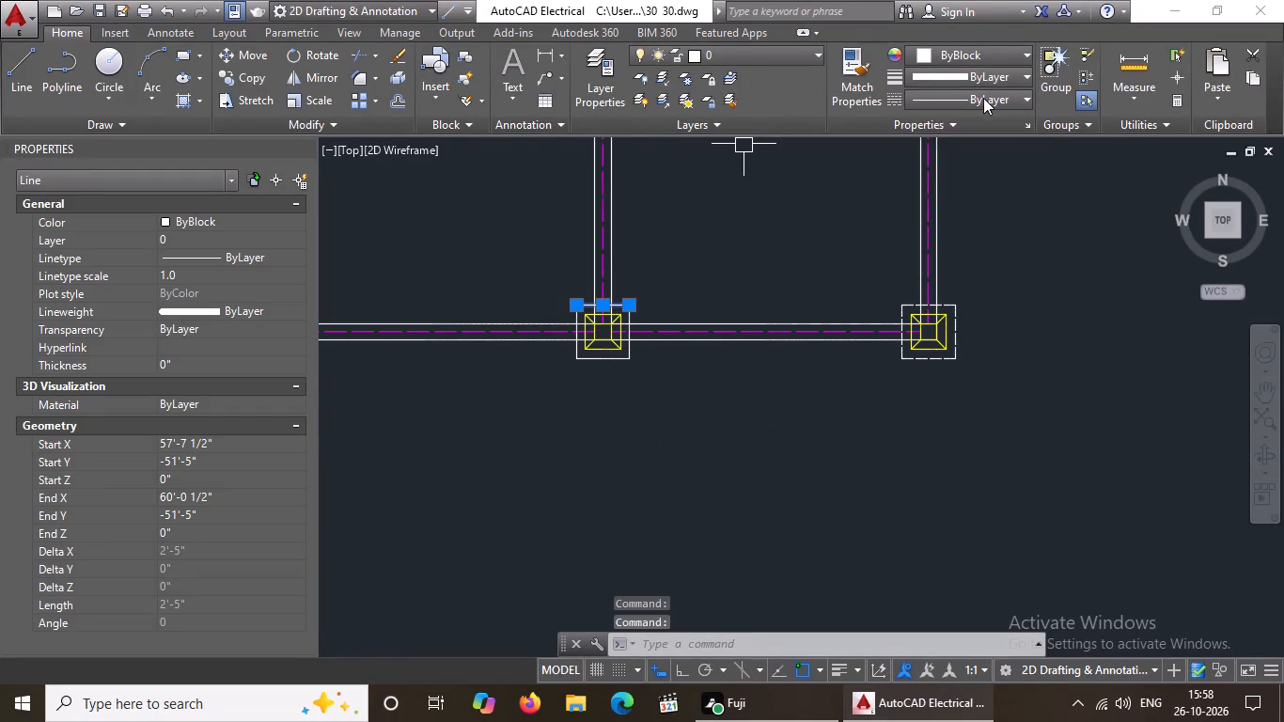
left_click(983, 98)
left_click(939, 168)
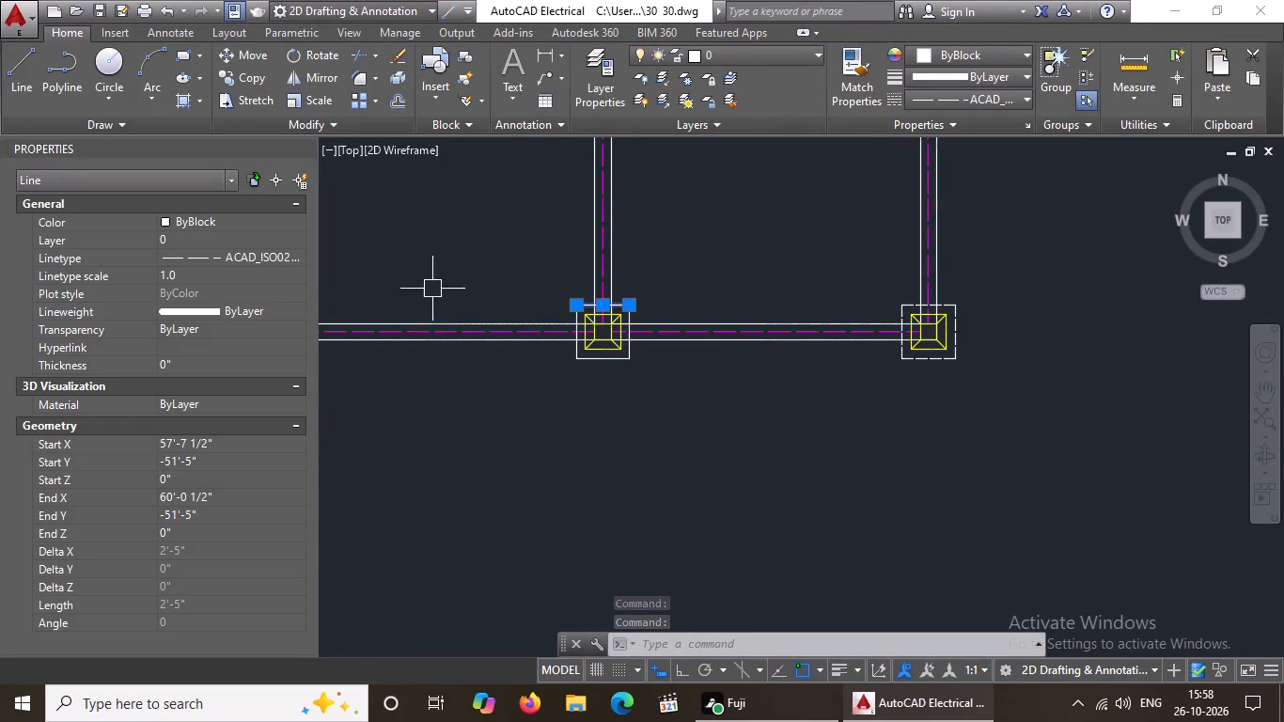
scroll(440, 273, "up", 2)
left_click(203, 276)
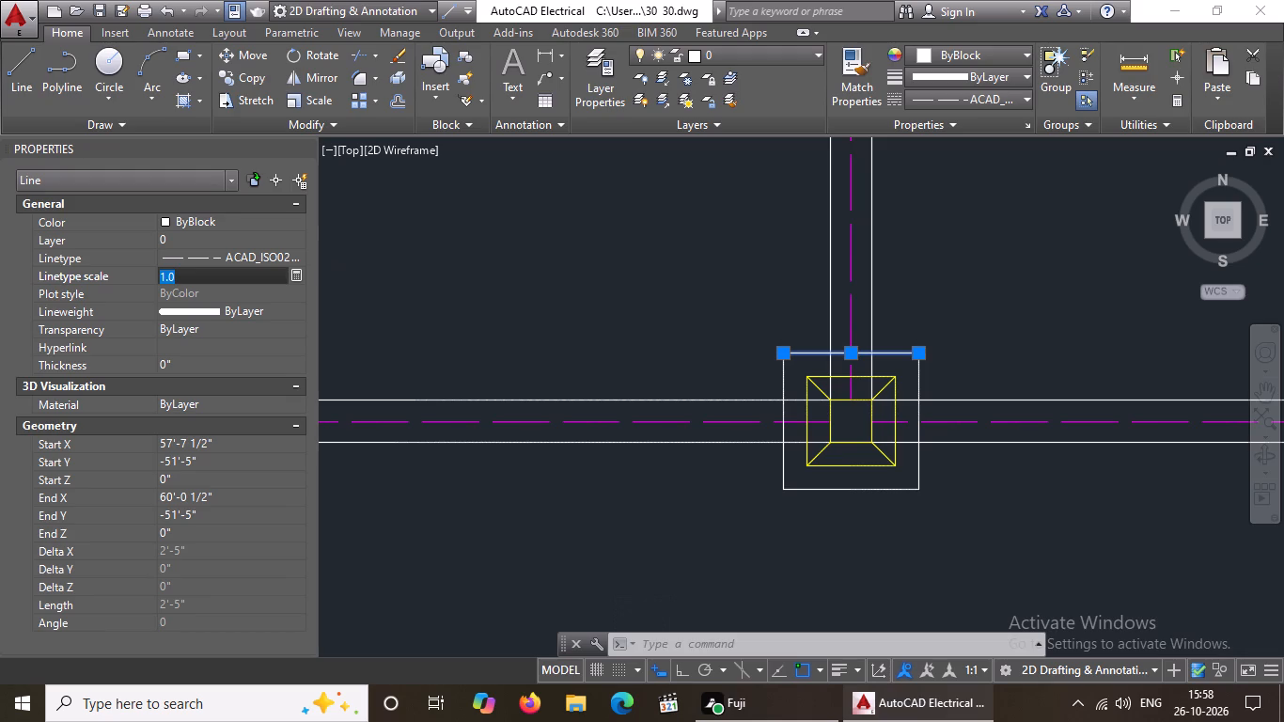
key("BackSpace")
key("BackSpace")
type("0.5")
key("Return")
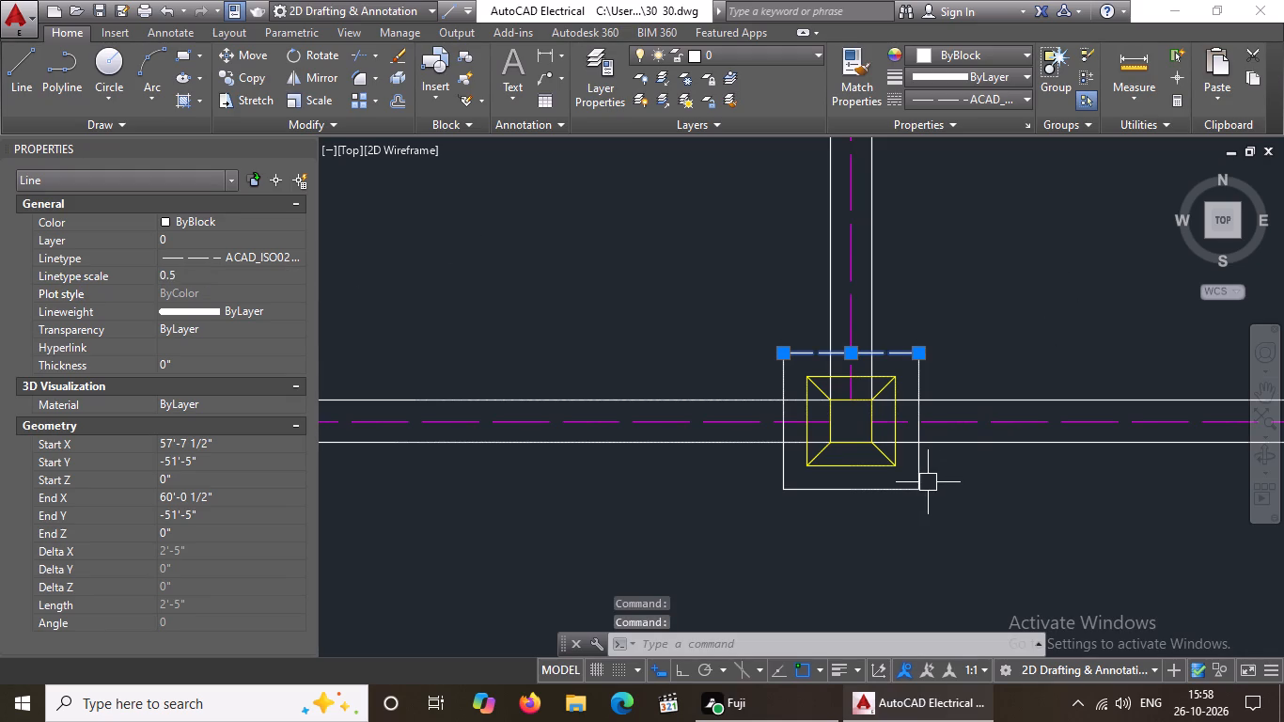
Give the right edge of the middle footing's outer square the ACAD_ISO02W100 linetype with a linetype scale of 0.5.
left_click(918, 473)
left_click(969, 100)
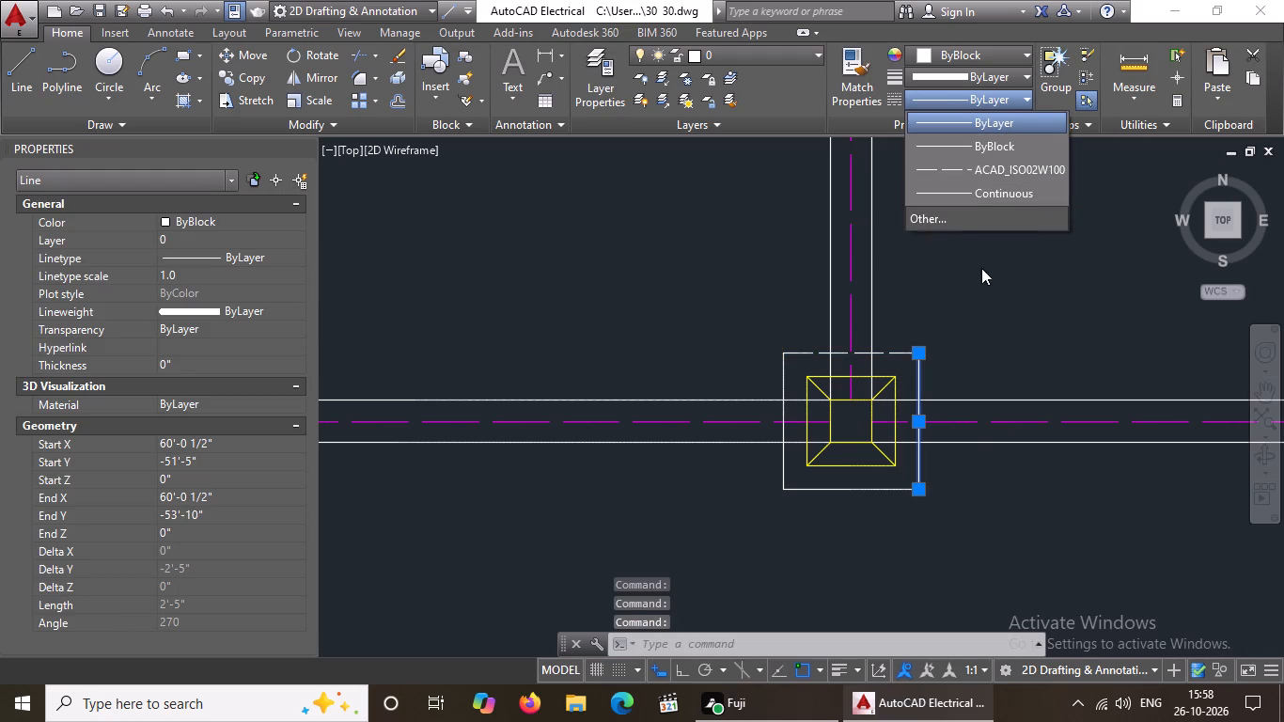
left_click(956, 168)
left_click(214, 275)
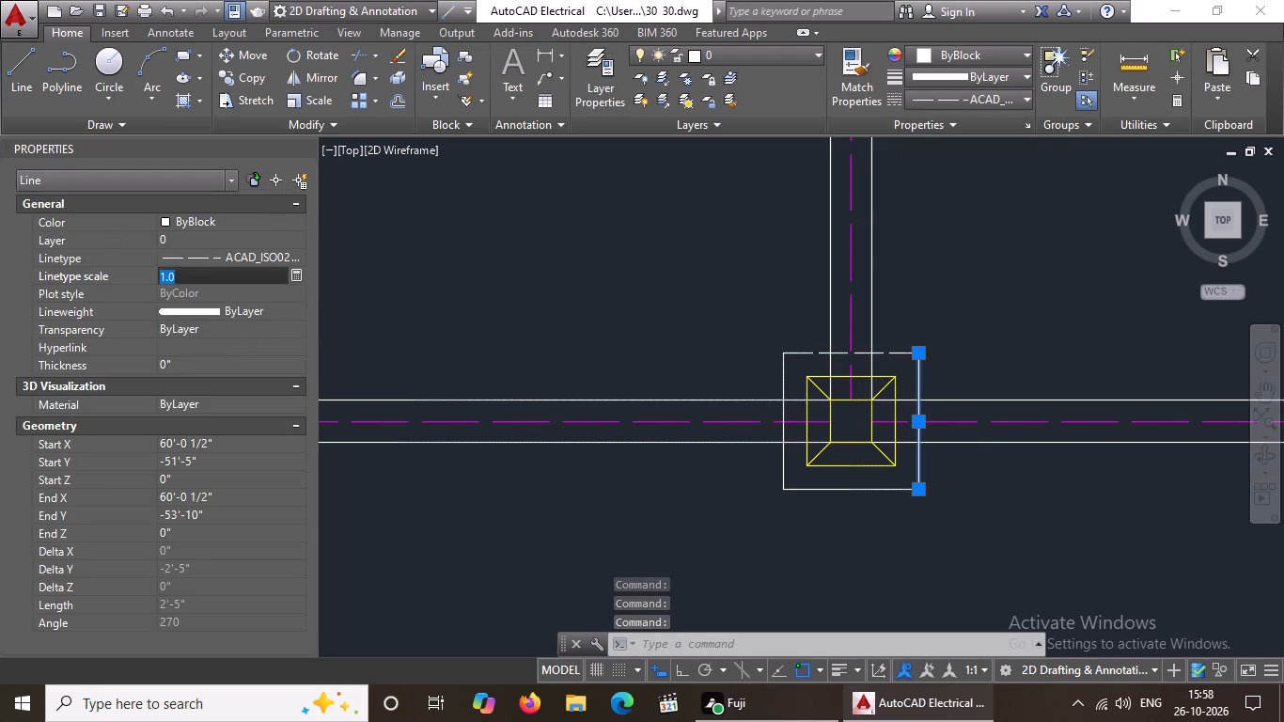
key("BackSpace")
key("BackSpace")
type("0.5")
key("Return")
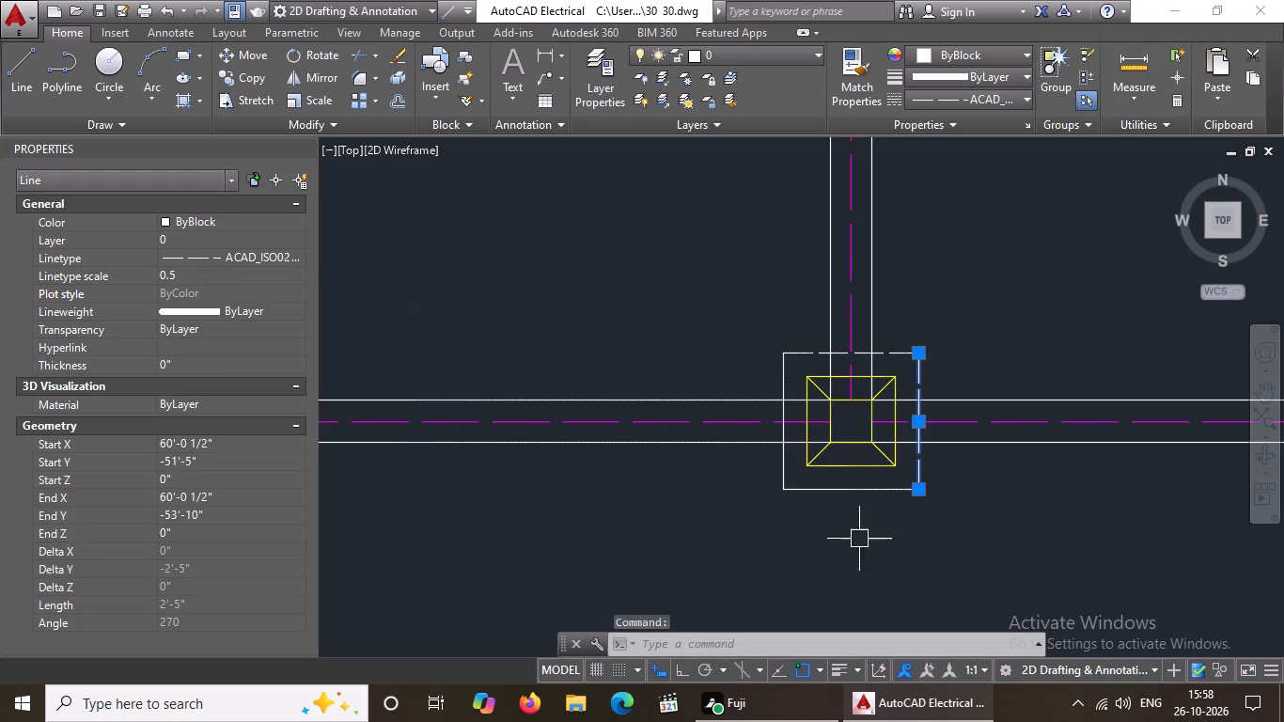
Give the bottom edge of the middle footing's outer square the ACAD_ISO02W100 linetype with a linetype scale of 0.5.
left_click(843, 495)
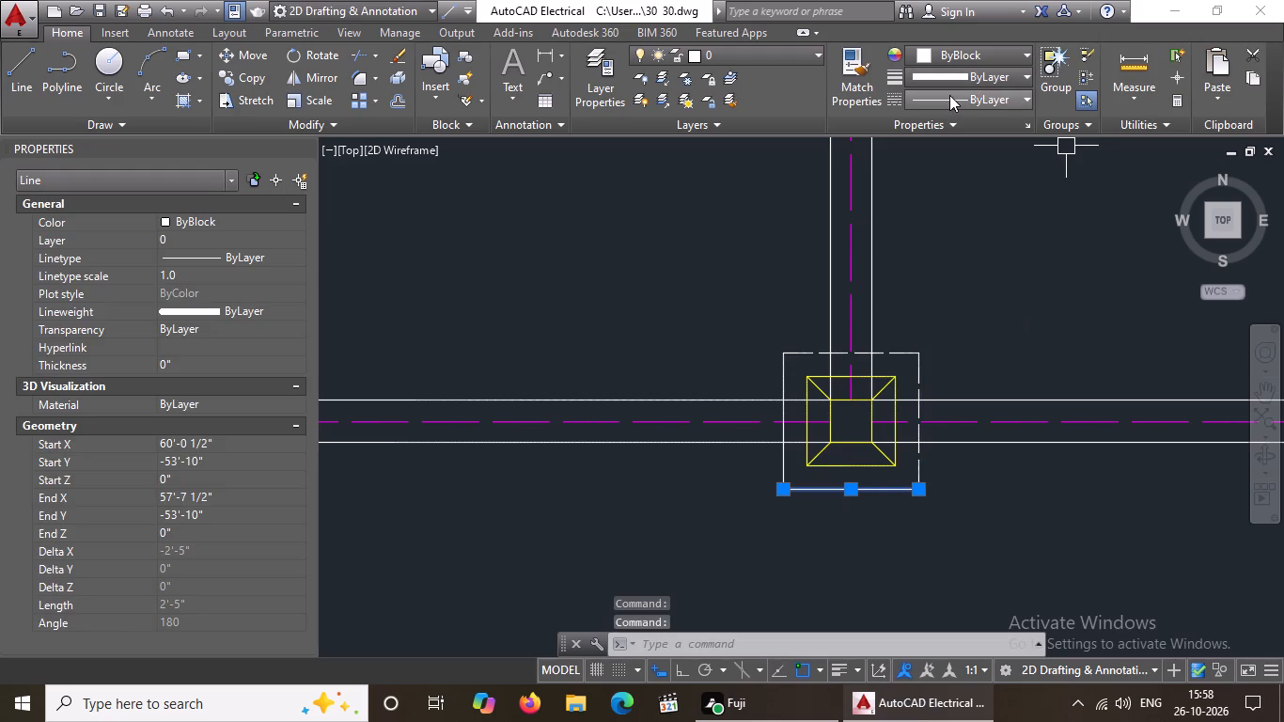
left_click(949, 95)
left_click(966, 172)
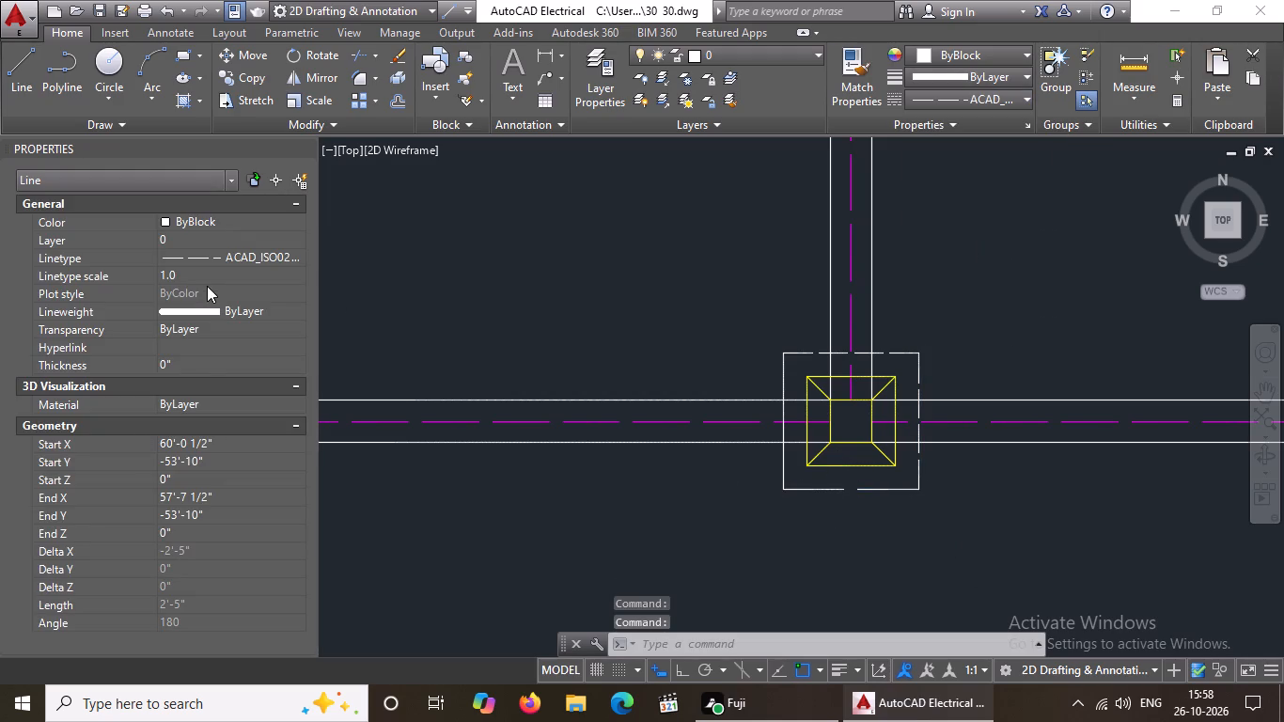
left_click(202, 275)
key("BackSpace")
key("BackSpace")
type("0.5")
key("Return")
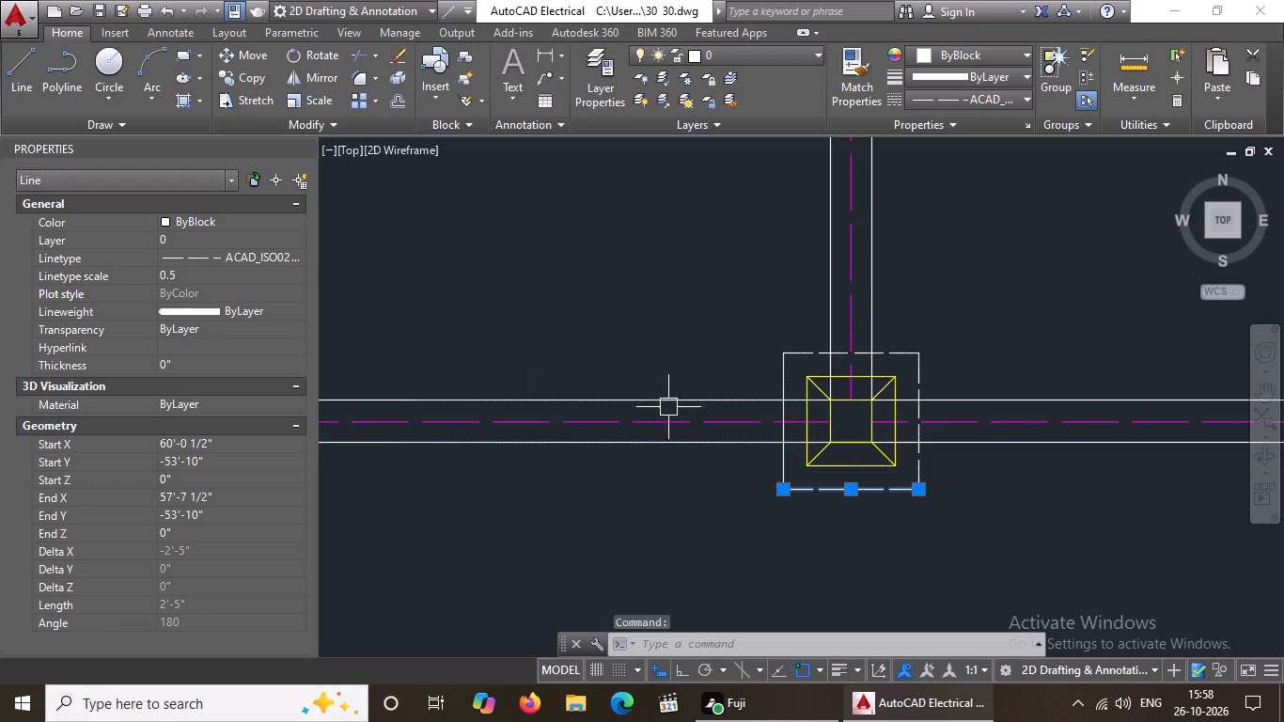
Give the left edge of the middle footing's outer square the ACAD_ISO02W100 linetype with a linetype scale of 0.5.
left_click(779, 377)
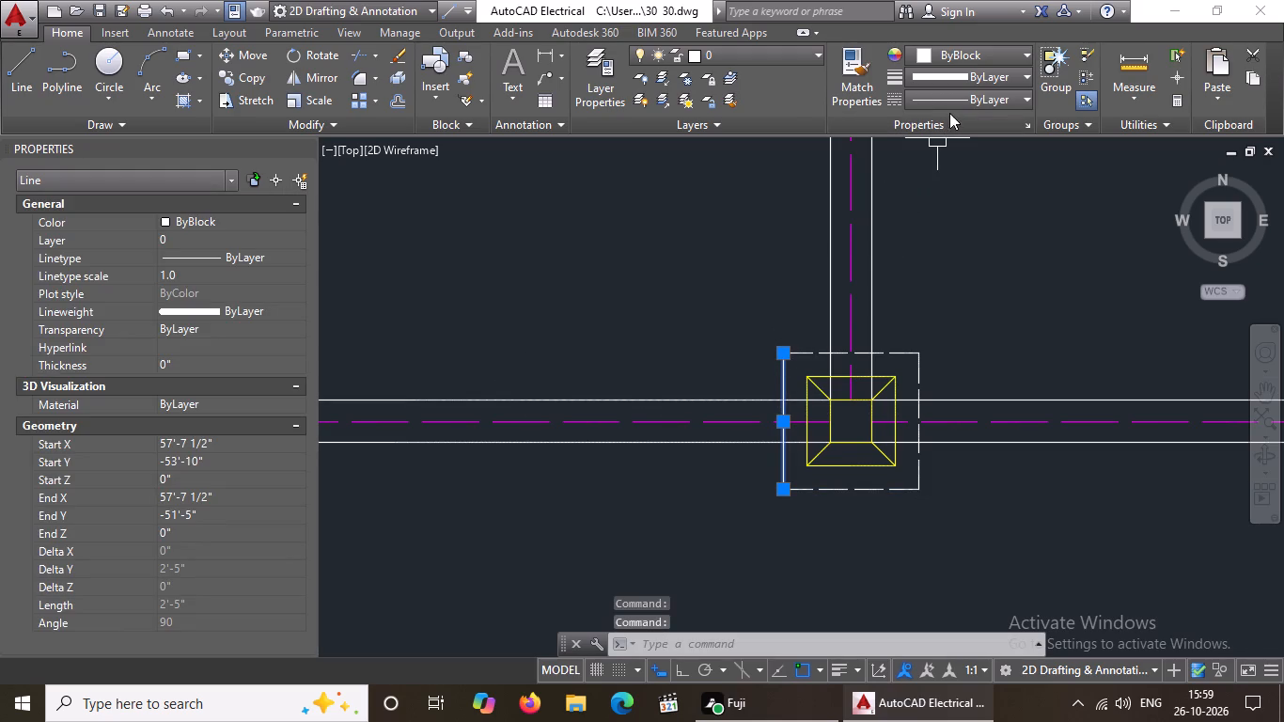
left_click(952, 104)
left_click(953, 160)
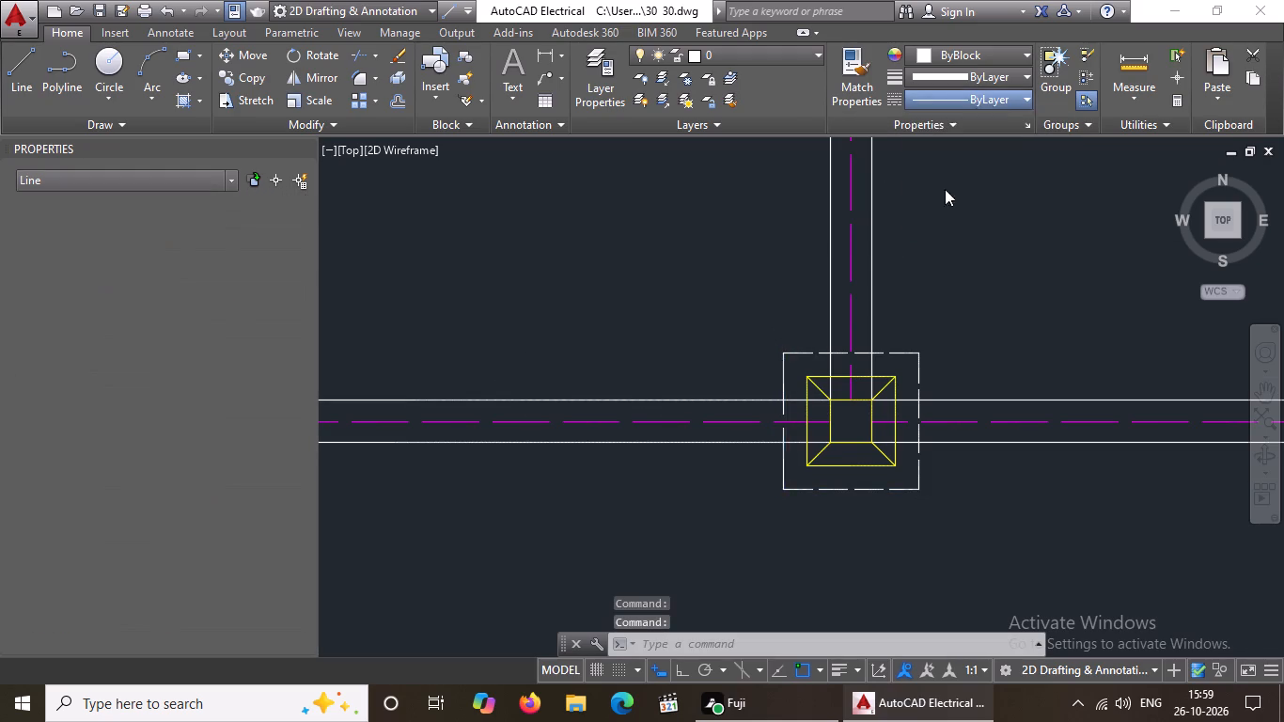
left_click(210, 271)
key("BackSpace")
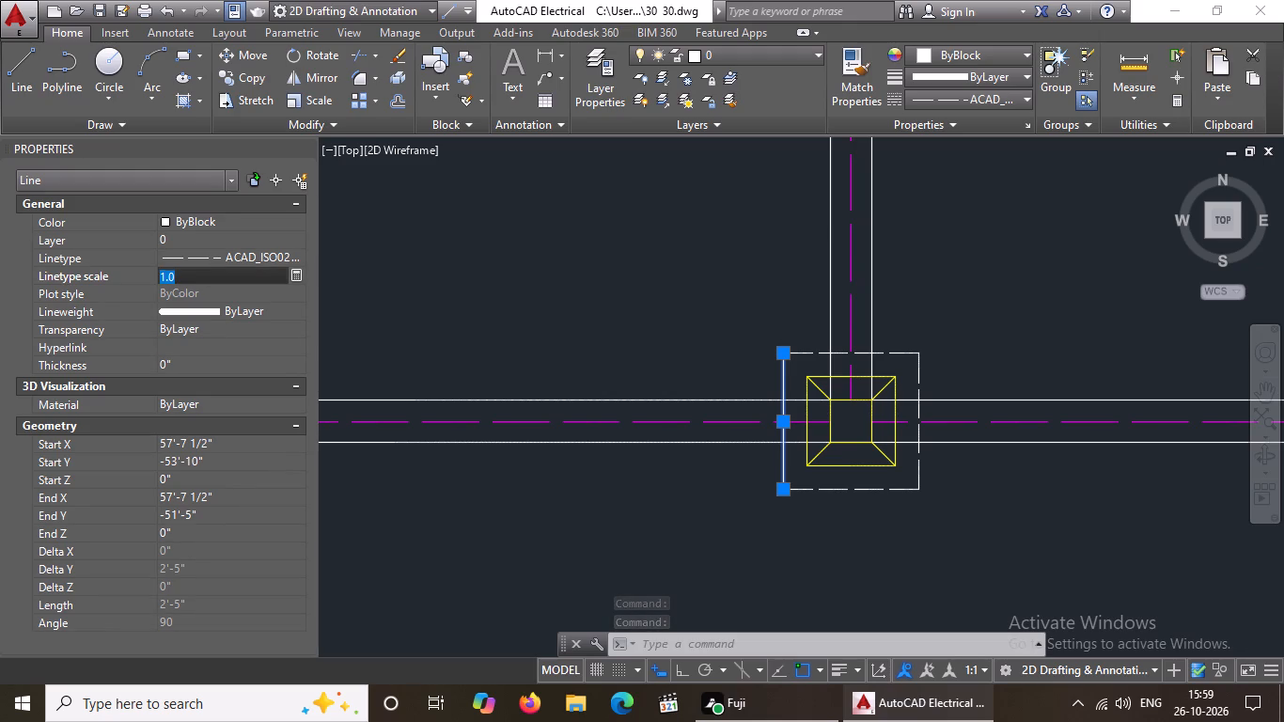
key("BackSpace")
type("0.5")
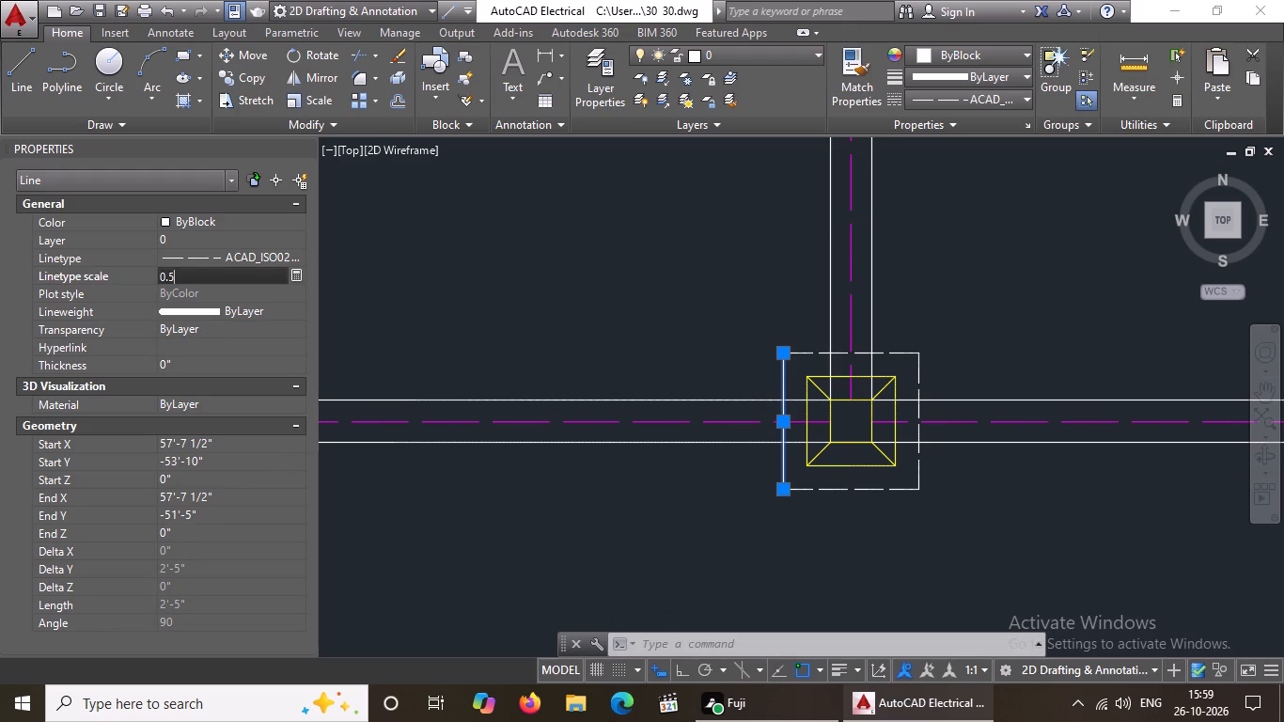
key("Return")
Give the top edge of the bottom row's leftmost footing's outer square the ACAD_ISO02W100 linetype with a linetype scale of 0.5.
scroll(658, 315, "down", 4)
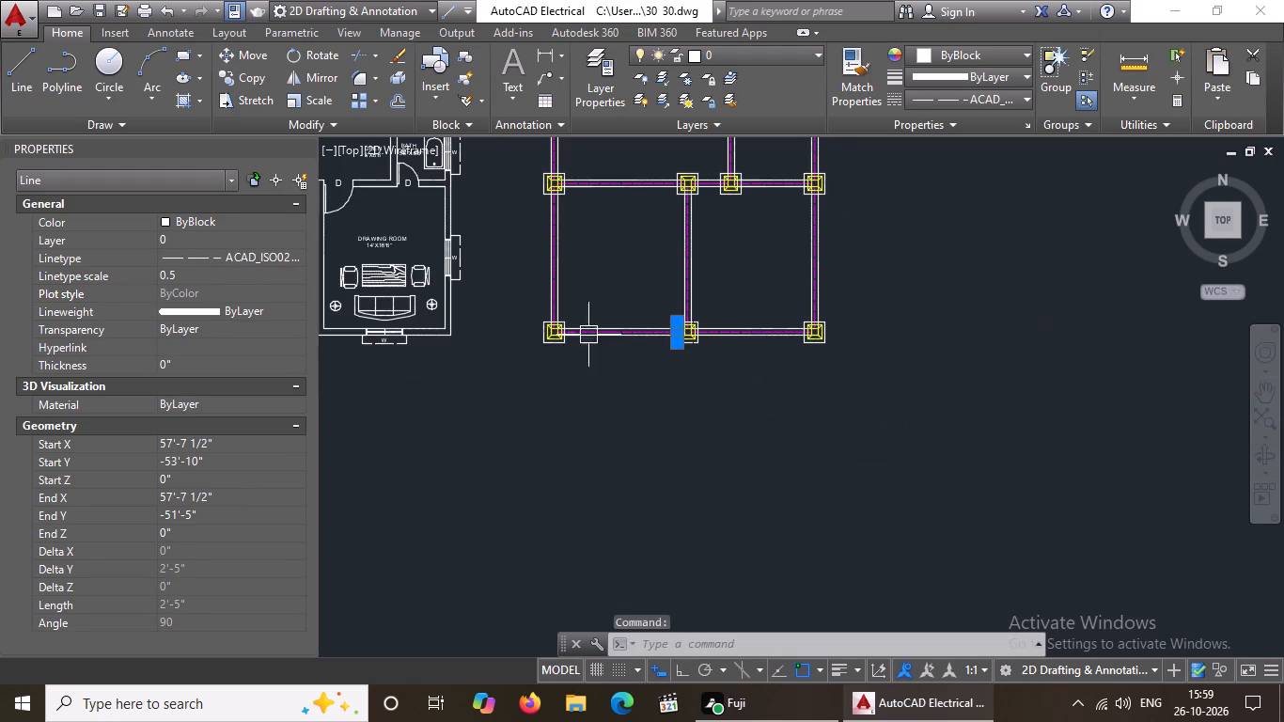
scroll(602, 340, "up", 3)
scroll(605, 338, "down", 3)
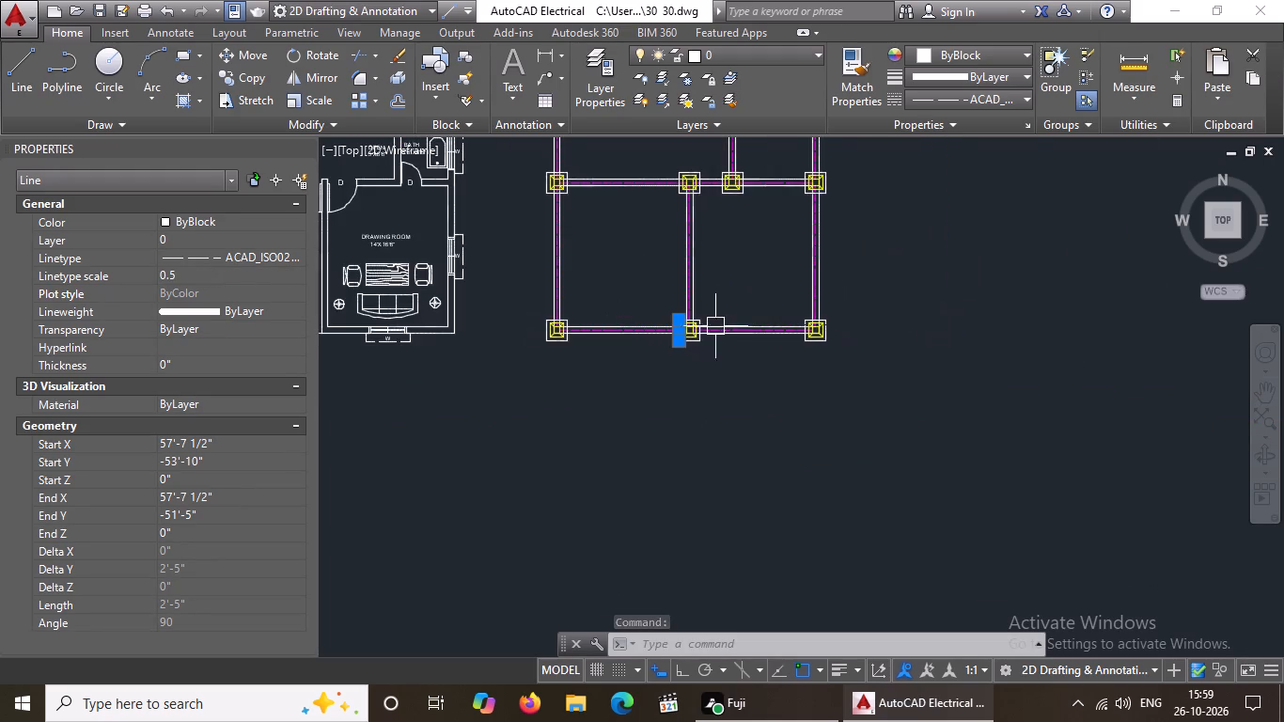
scroll(736, 322, "up", 3)
scroll(447, 322, "down", 2)
scroll(448, 322, "up", 1)
scroll(464, 319, "down", 2)
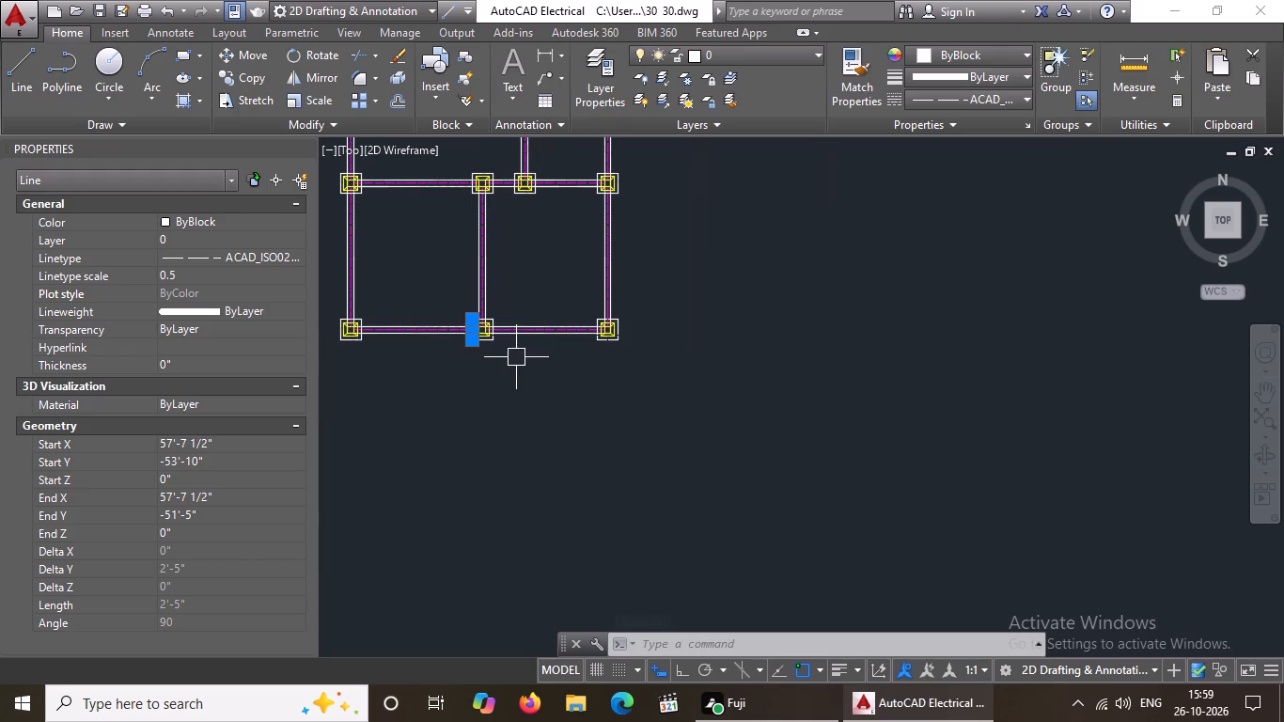
scroll(340, 318, "up", 6)
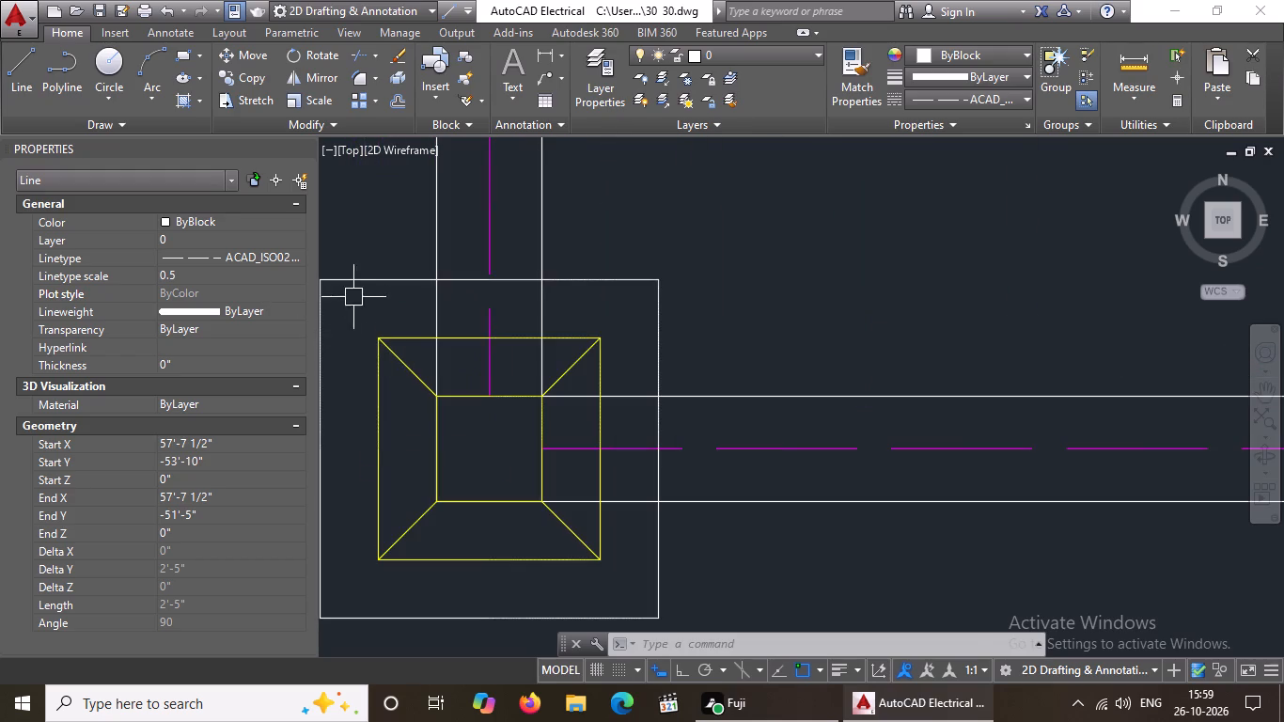
left_click(356, 271)
left_click(357, 285)
left_click(359, 285)
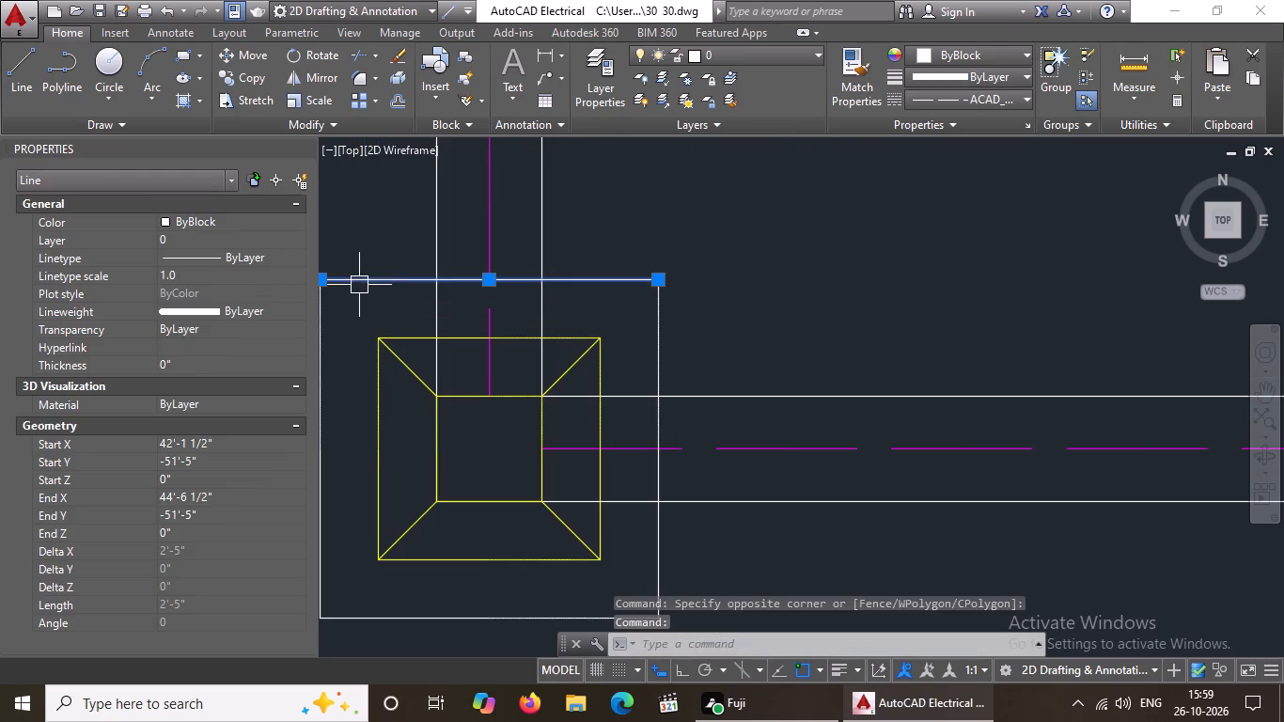
left_click(927, 96)
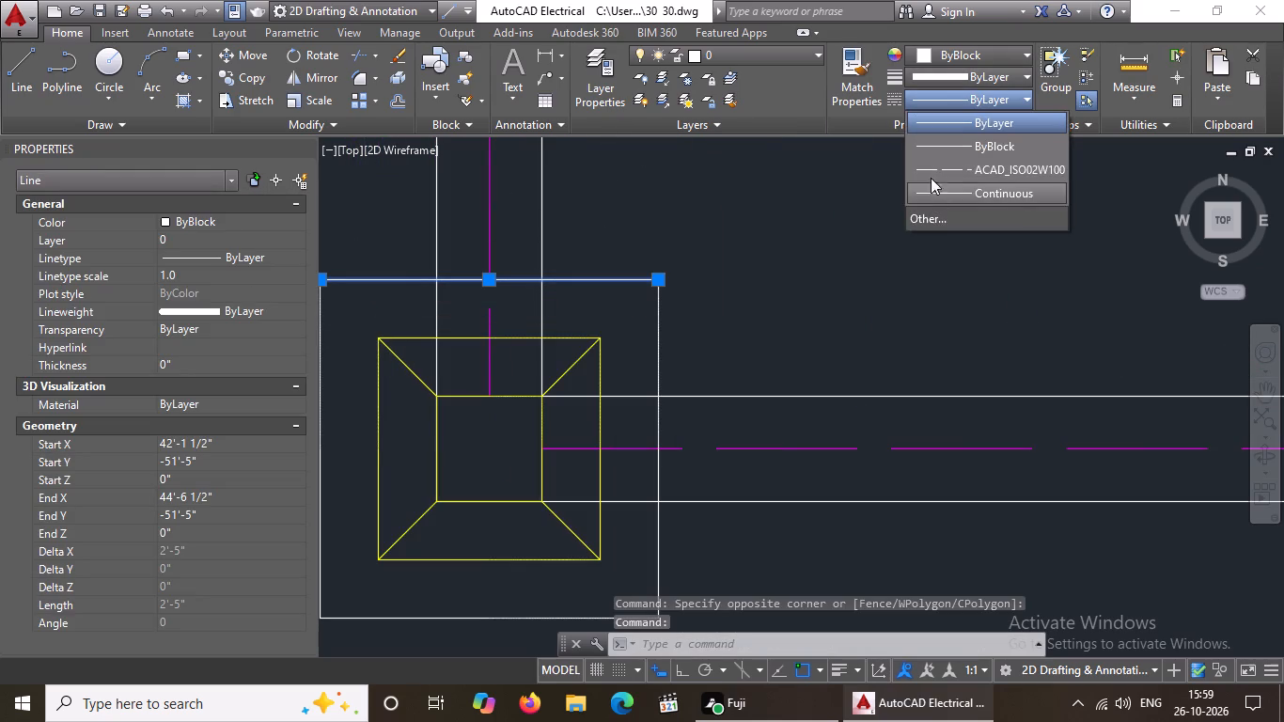
left_click(933, 169)
left_click(193, 272)
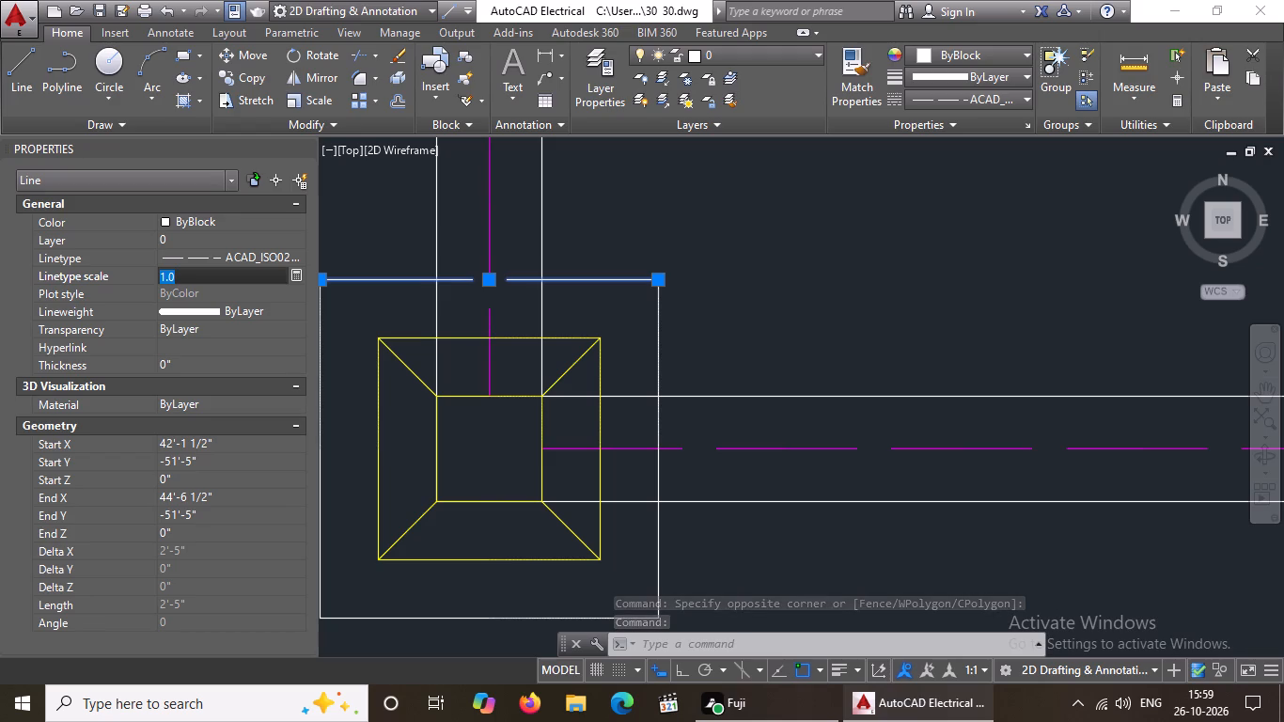
key("BackSpace")
key("BackSpace")
type("0.5")
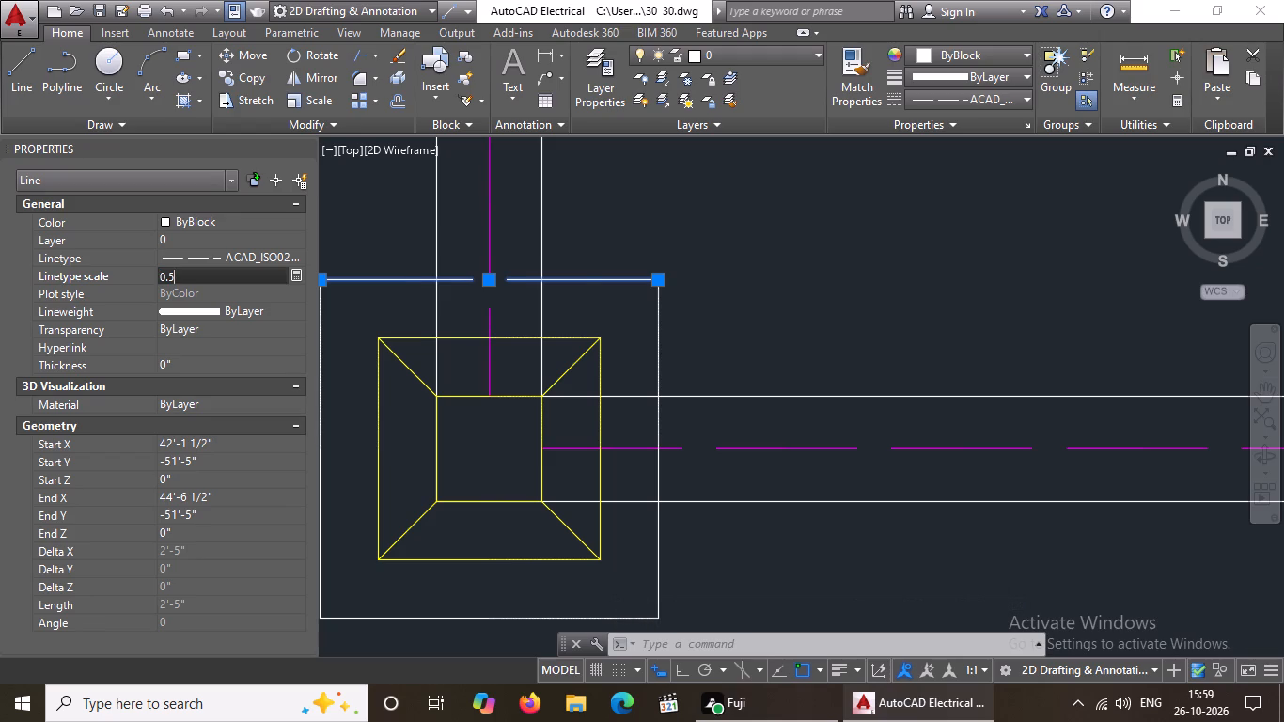
key("Return")
Give the right edge of the leftmost footing's outer square the ACAD_ISO02W100 linetype with a linetype scale of 0.5.
scroll(838, 421, "down", 4)
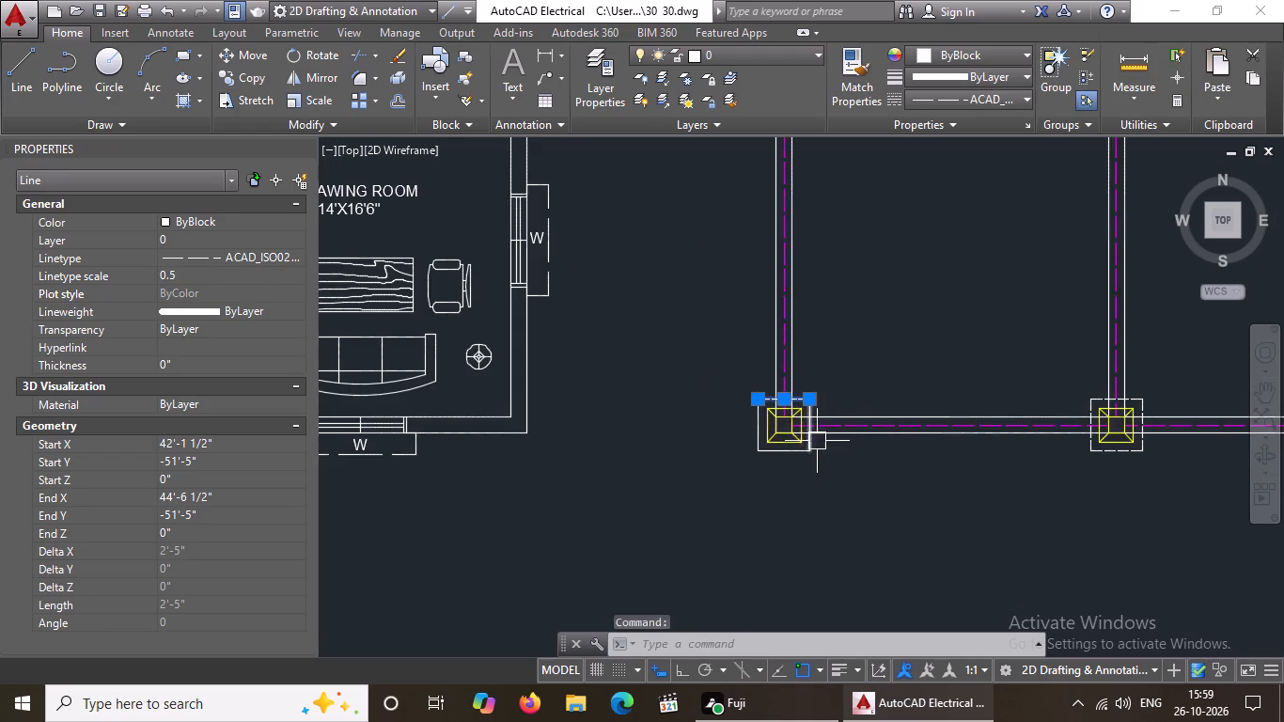
scroll(840, 428, "up", 4)
left_click(643, 330)
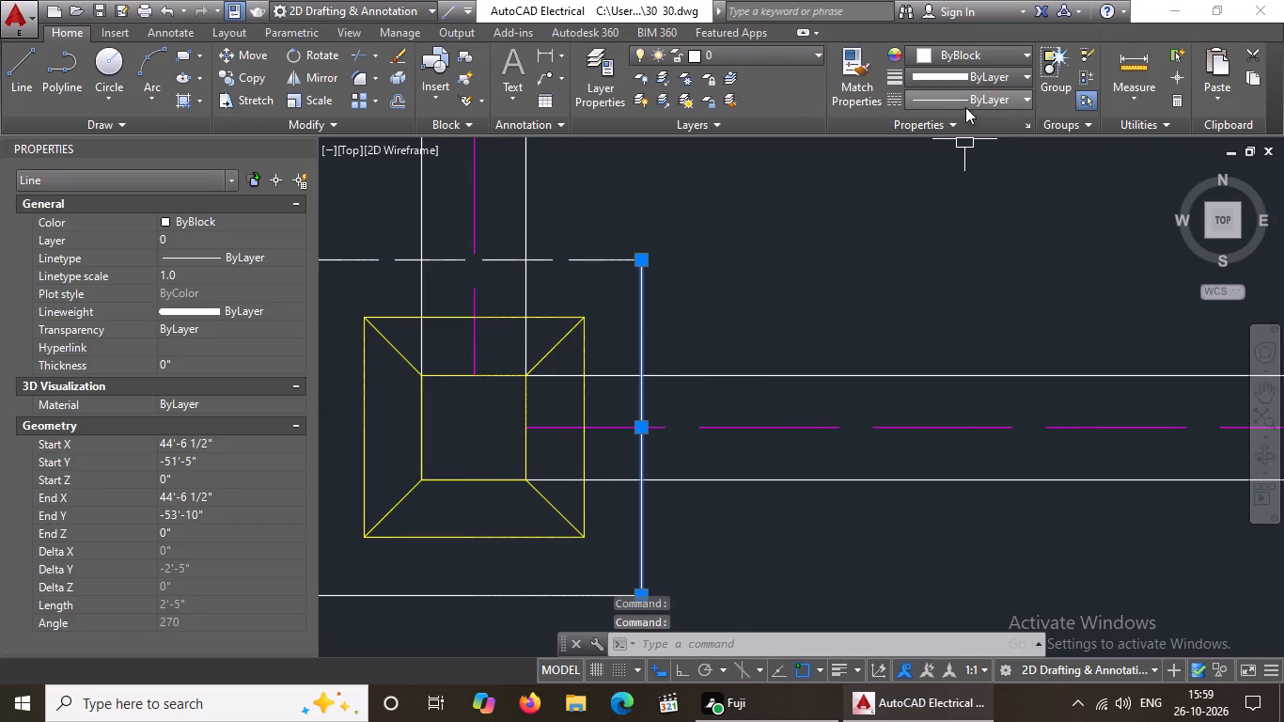
left_click(967, 98)
left_click(942, 170)
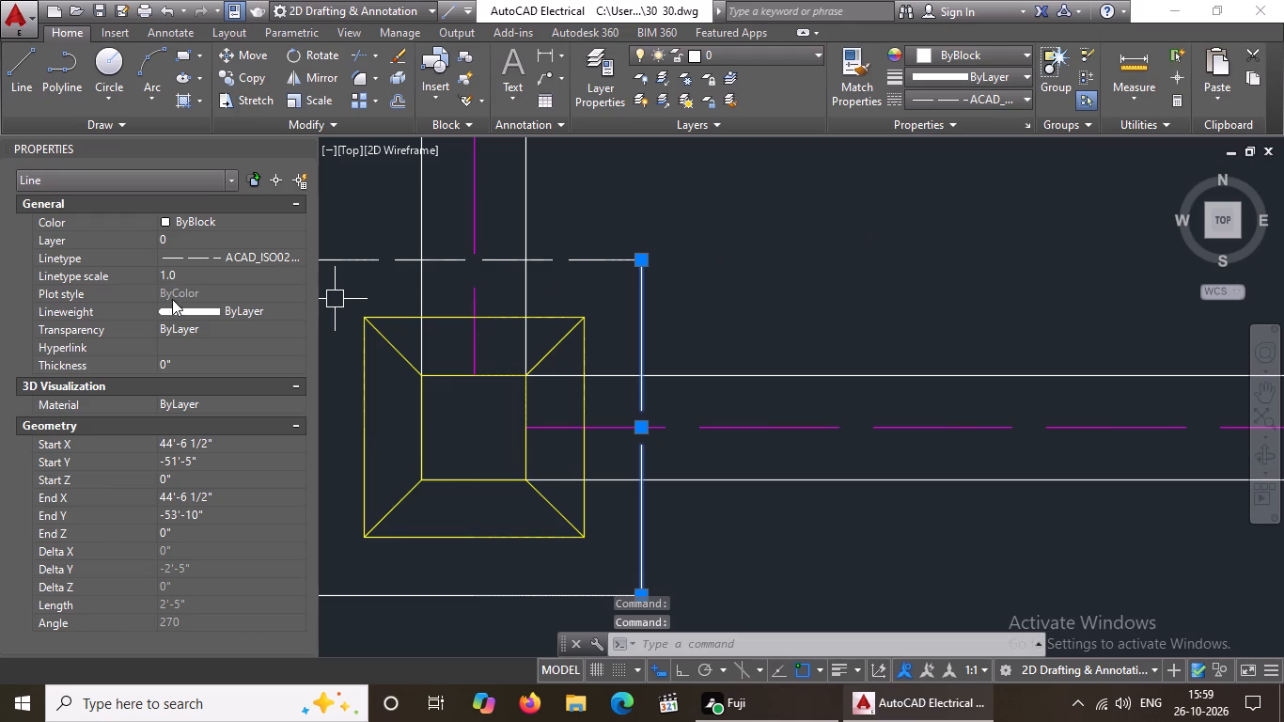
left_click(209, 279)
key("BackSpace")
key("BackSpace")
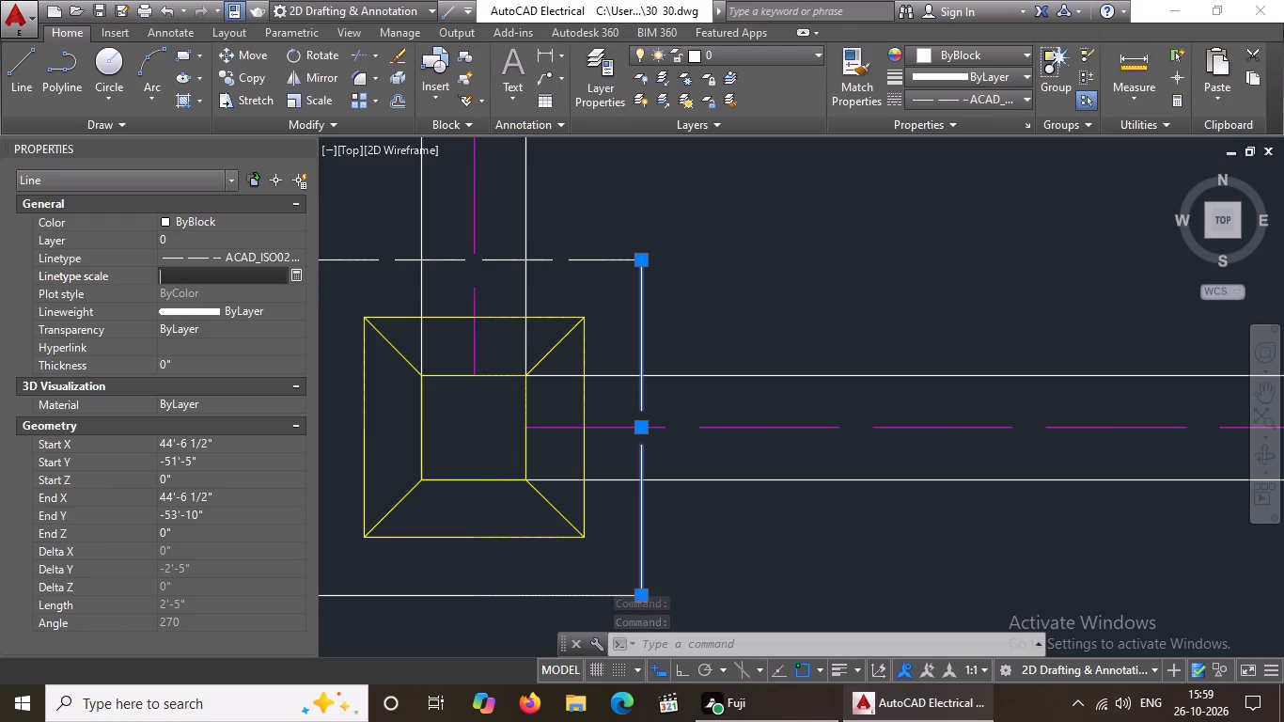
type("0.5")
key("Return")
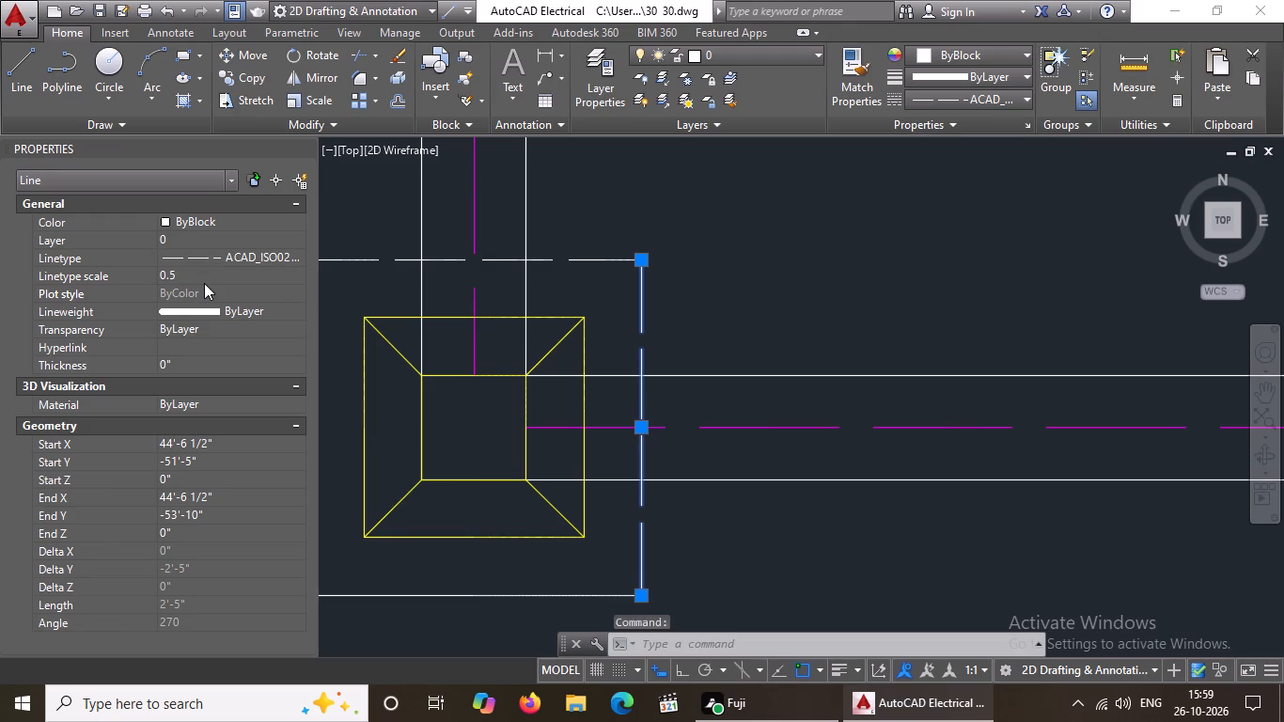
Give the left edge of the leftmost footing's outer square the ACAD_ISO02W100 linetype with a linetype scale of 0.5.
scroll(467, 356, "down", 3)
left_click(440, 357)
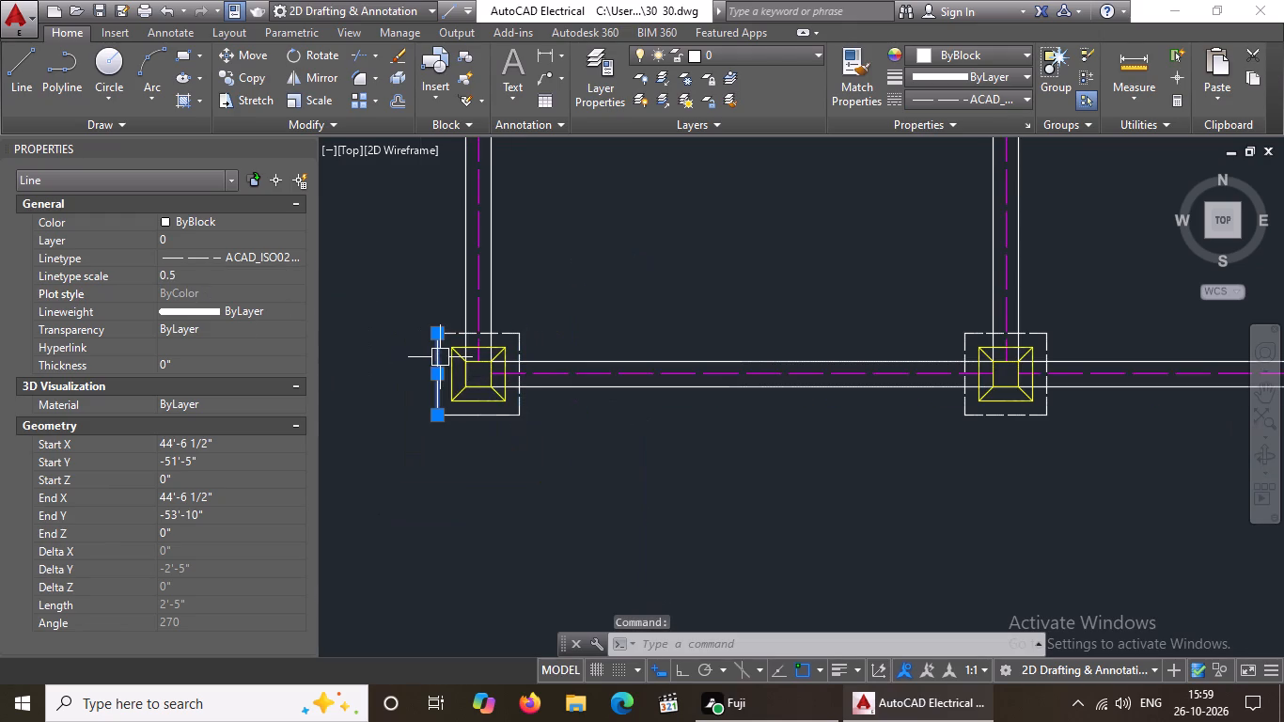
left_click(930, 92)
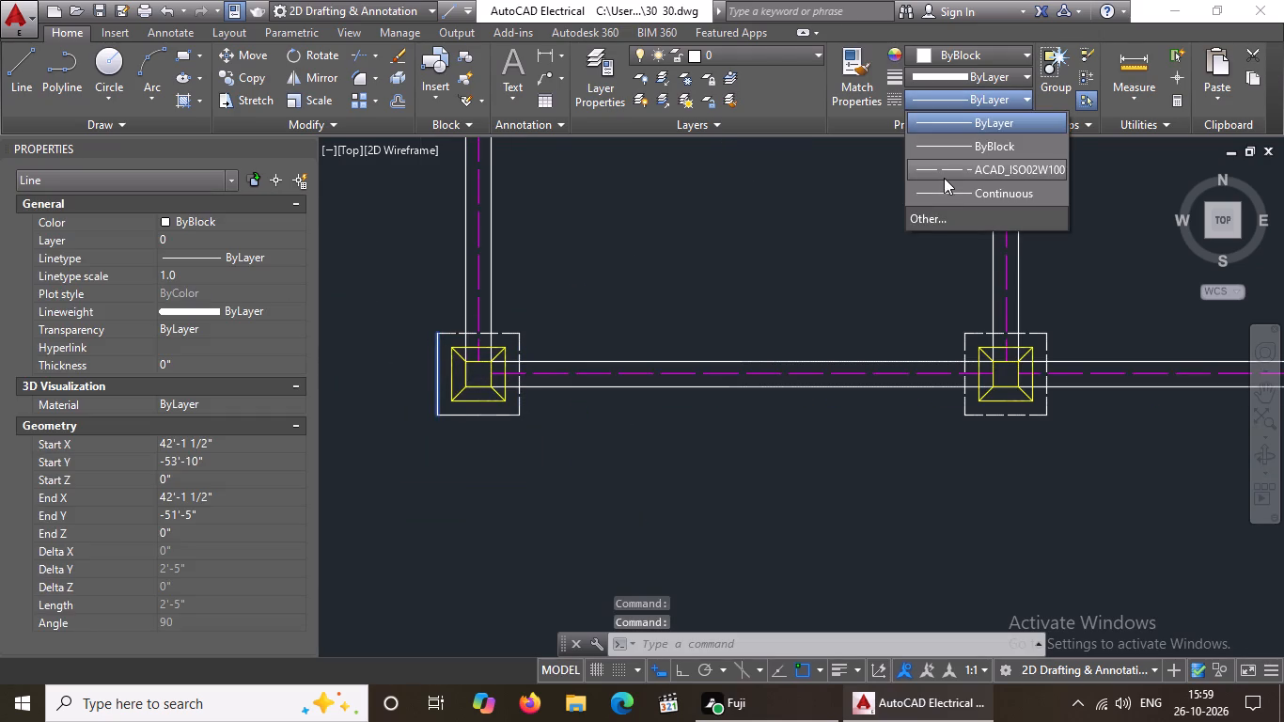
left_click(944, 177)
left_click(206, 273)
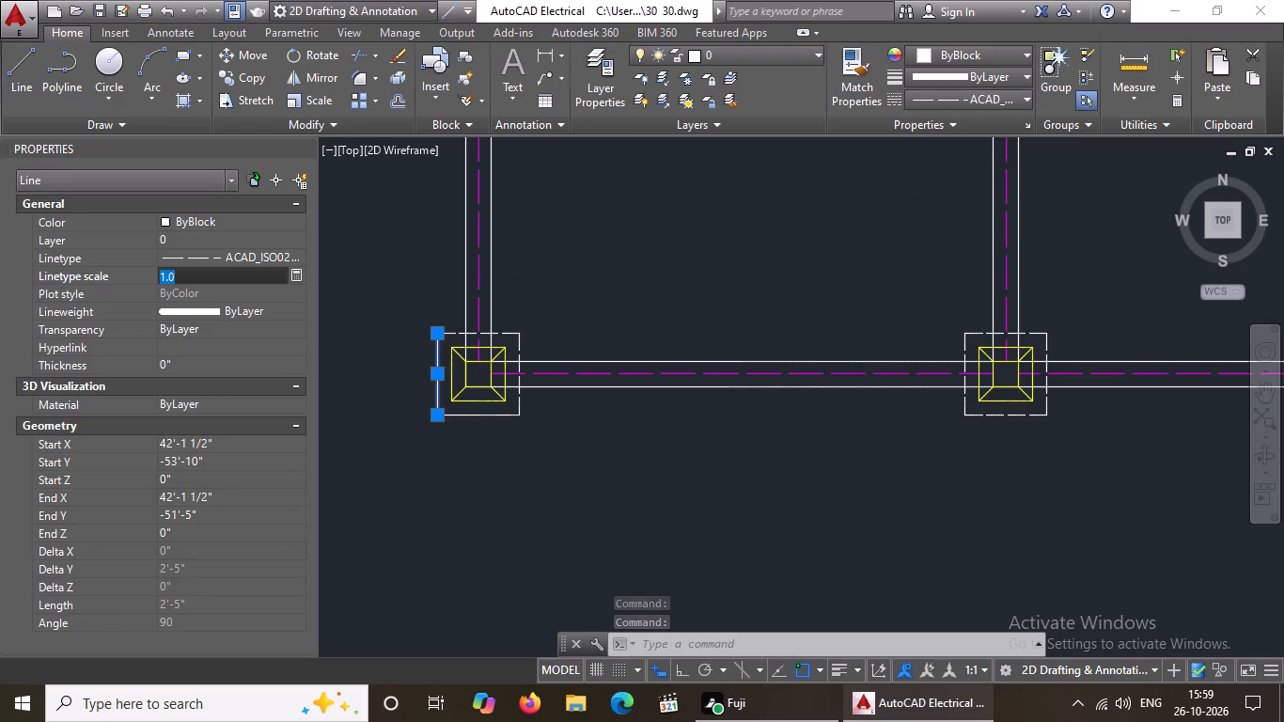
key("BackSpace")
key("BackSpace")
type("0.5")
key("Return")
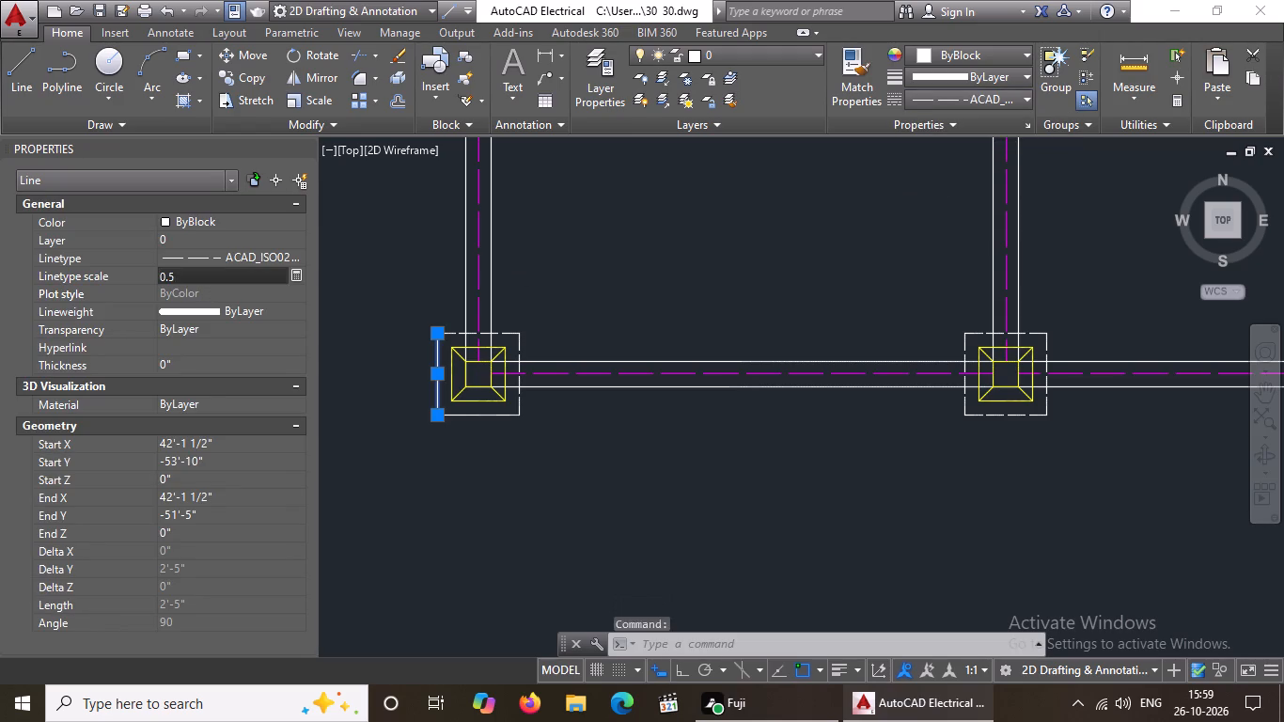
Give the bottom edge of the bottom row's leftmost footing's outer square the ACAD_ISO02W100 linetype with a linetype scale of 0.5.
left_click(492, 415)
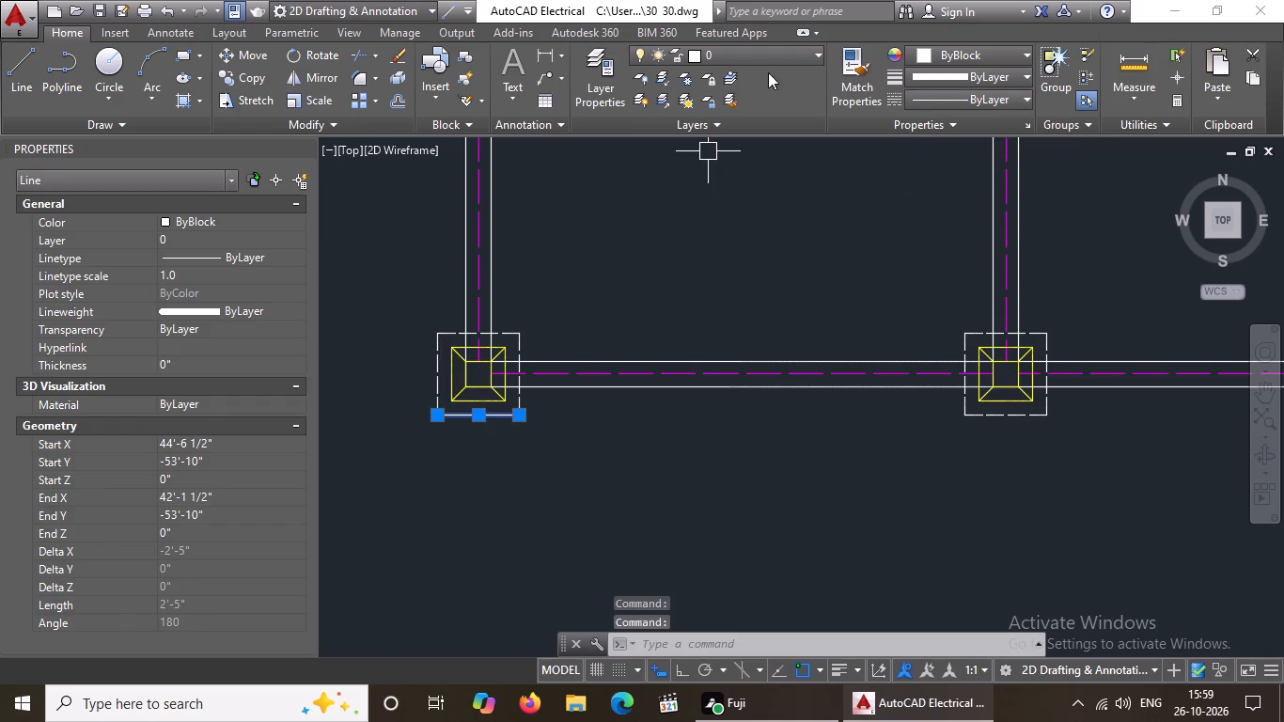
left_click(1015, 93)
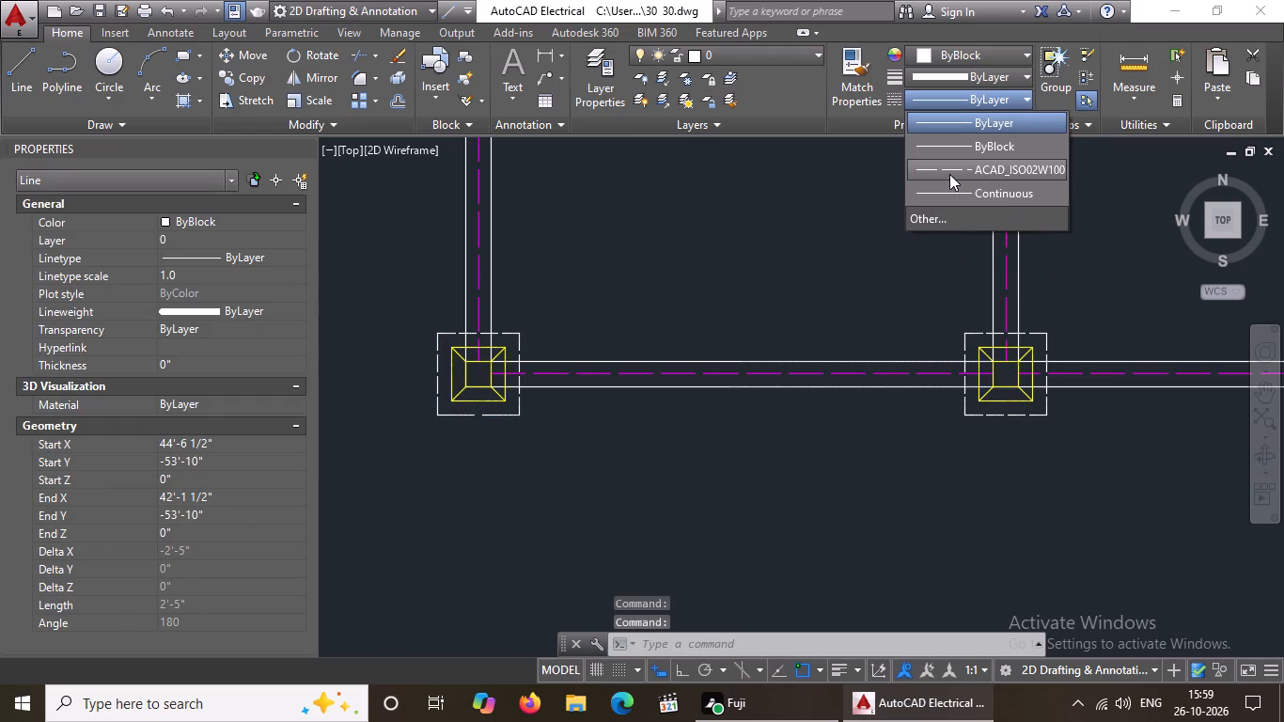
left_click(949, 174)
left_click(203, 267)
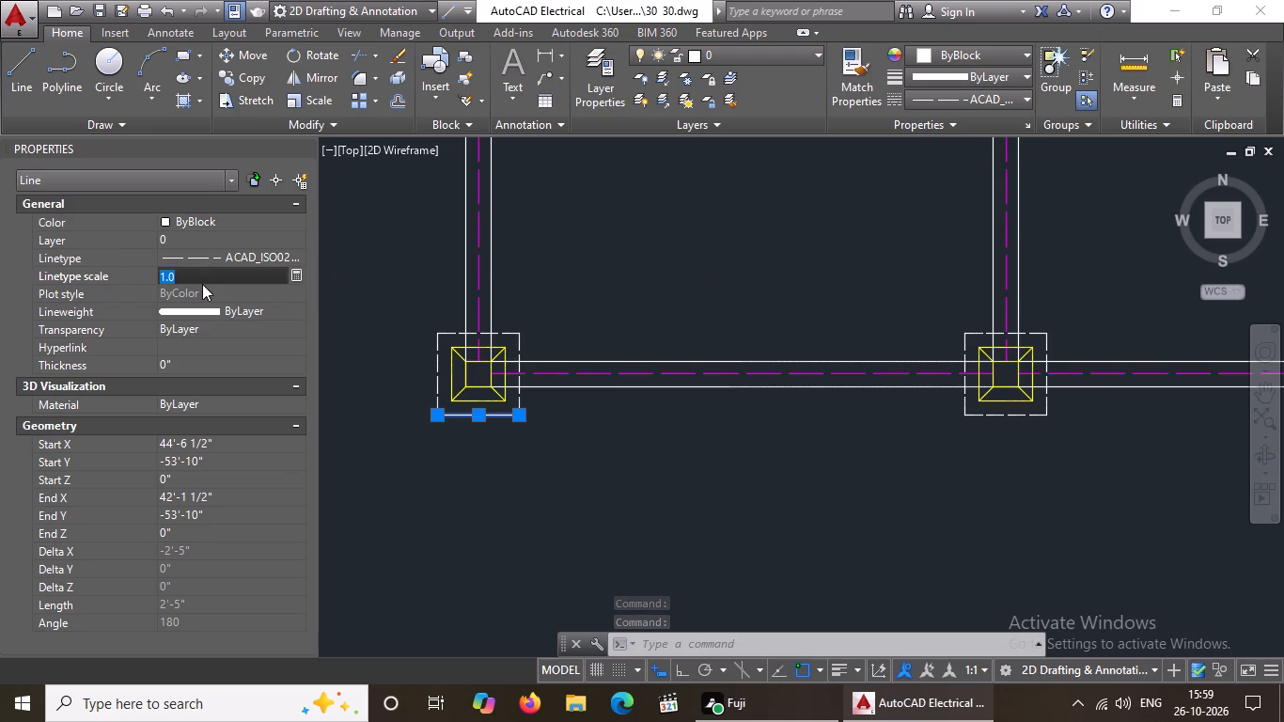
key("BackSpace")
key("BackSpace")
type("0.5")
key("Return")
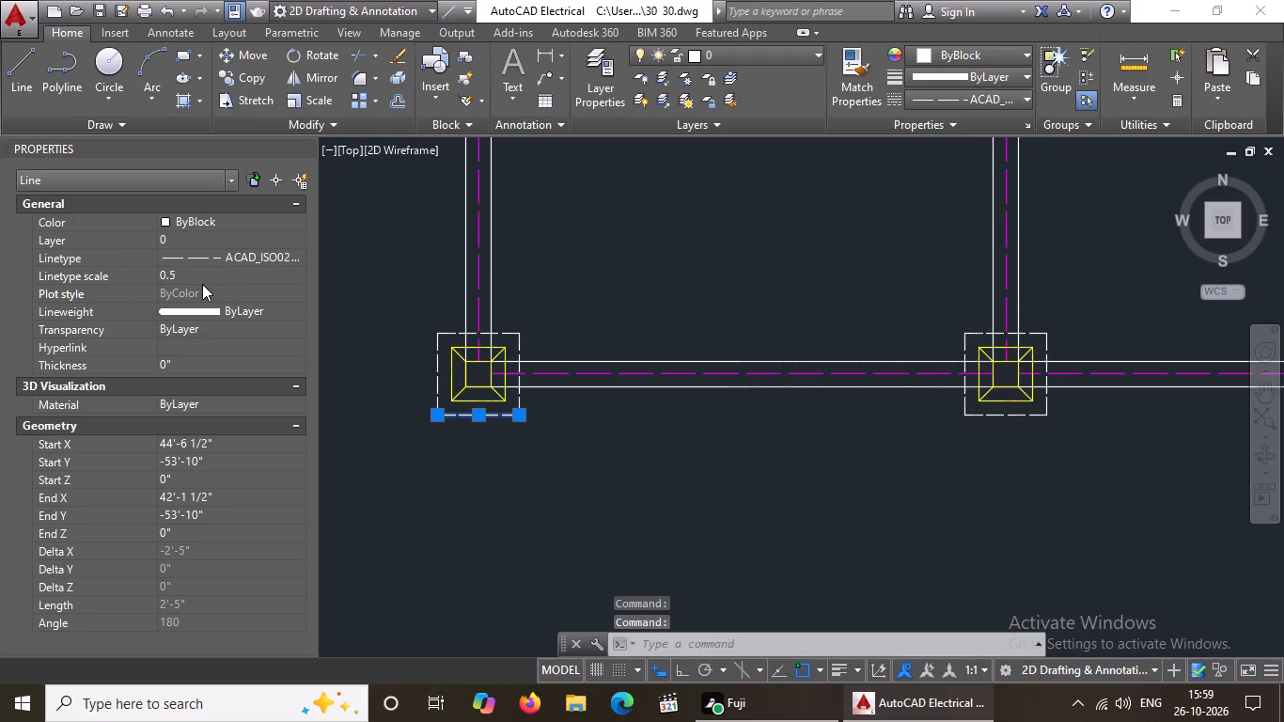
In the second row from the bottom, give the leftmost footing's outer bottom edge the ACAD_ISO02W100 linetype with a linetype scale of 0.5.
scroll(512, 369, "down", 2)
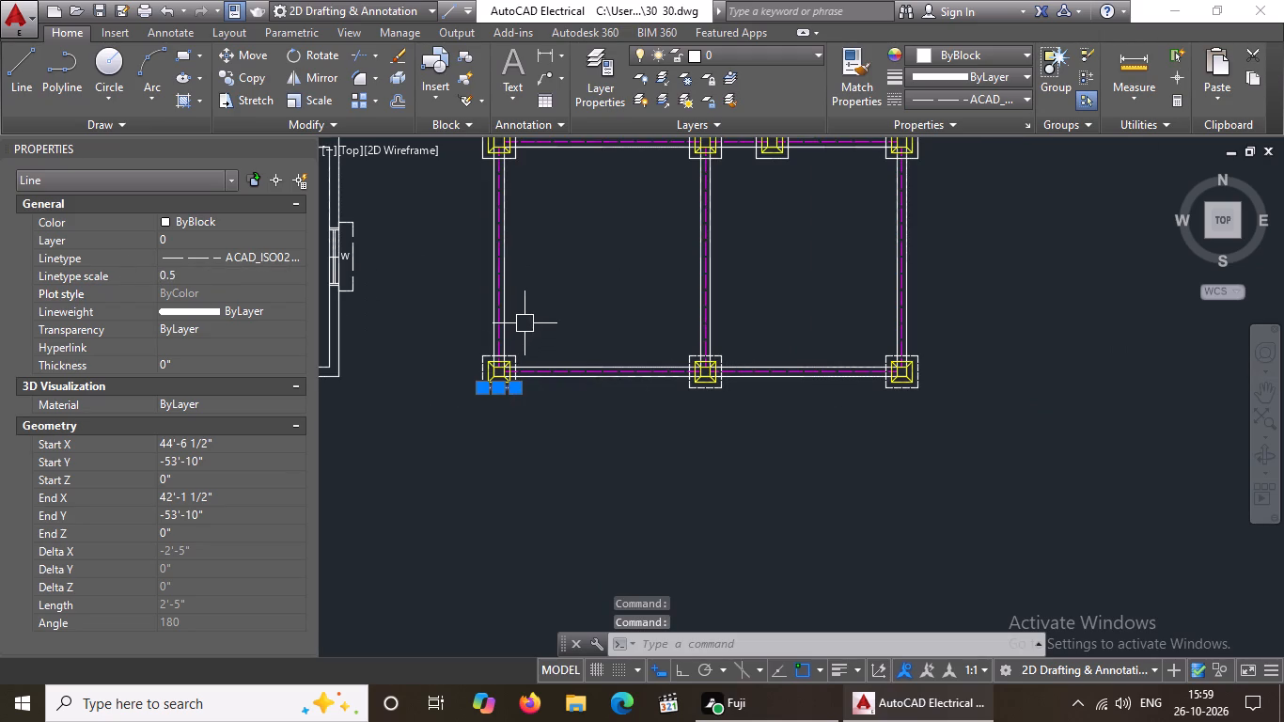
middle_click_drag(525, 326, 519, 459)
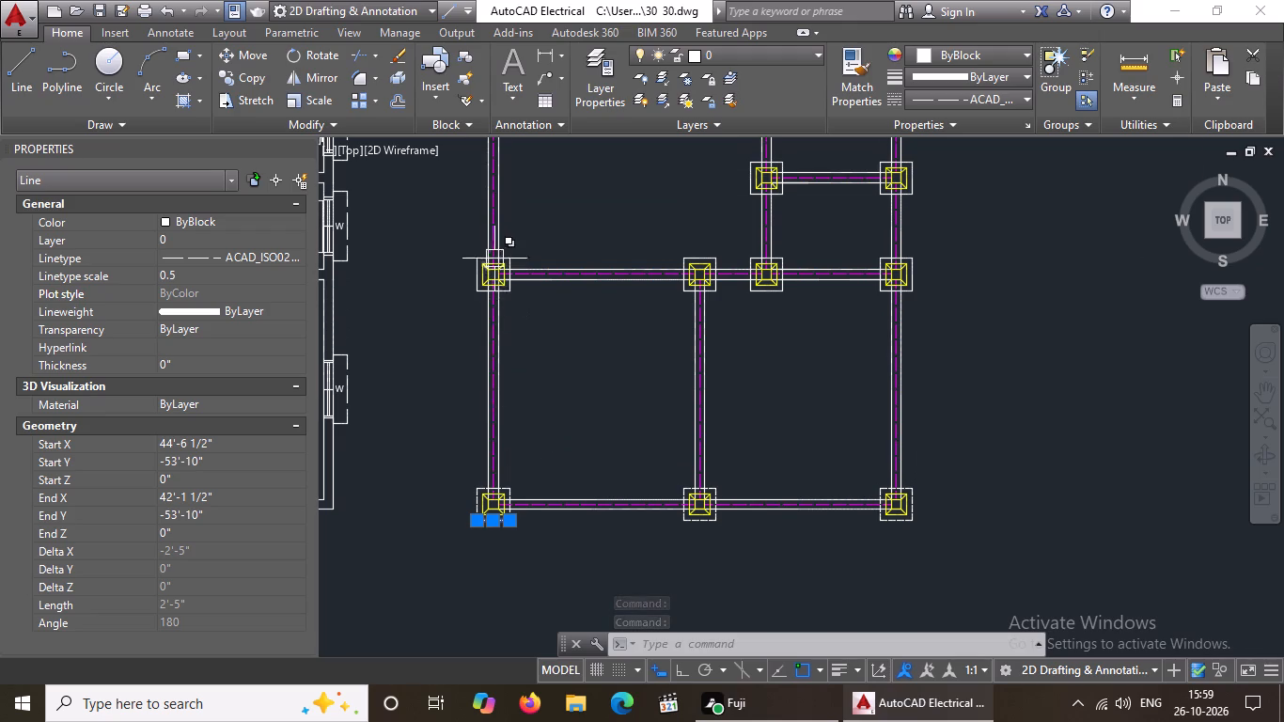
scroll(494, 259, "up", 3)
left_click(542, 386)
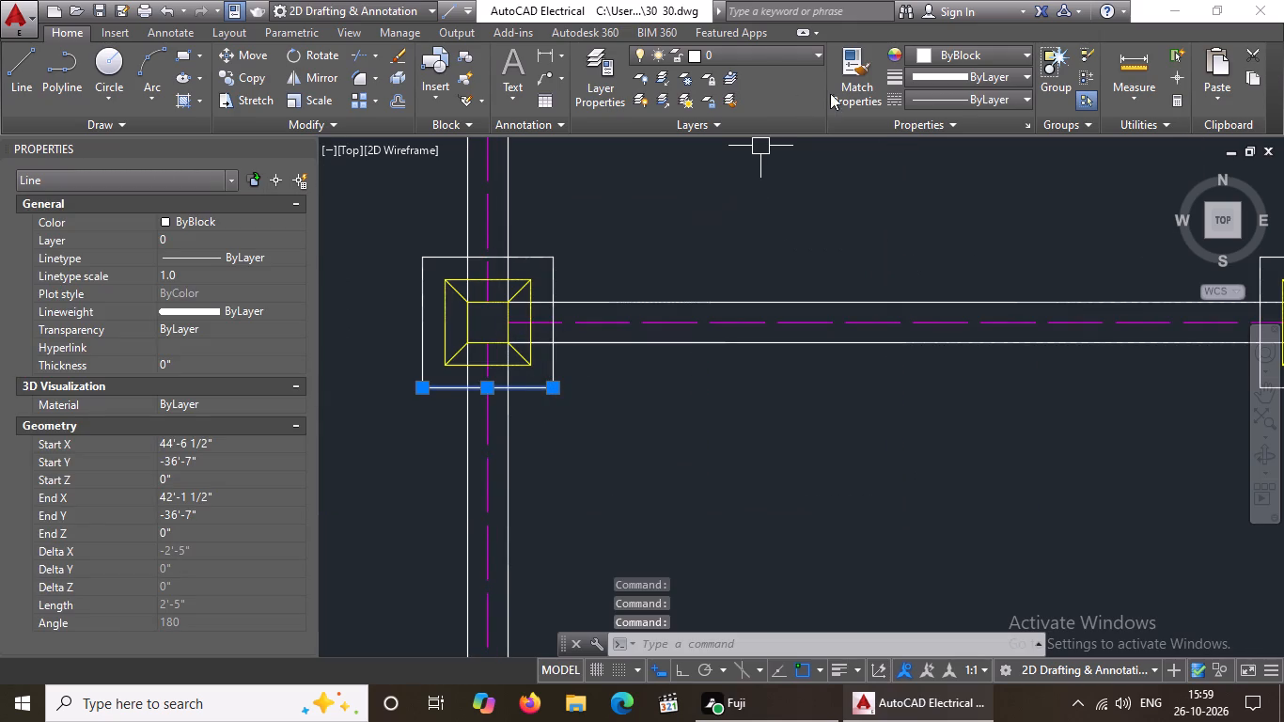
left_click(963, 97)
left_click(970, 175)
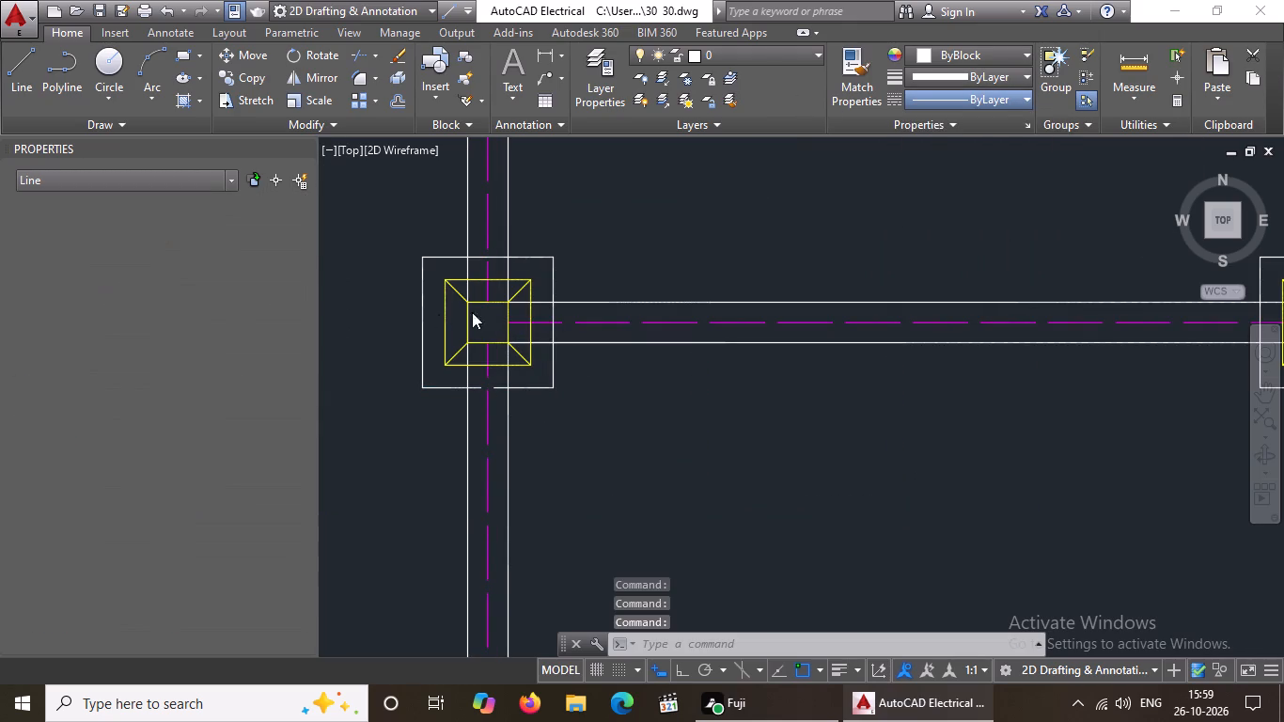
left_click(183, 277)
key("BackSpace")
key("BackSpace")
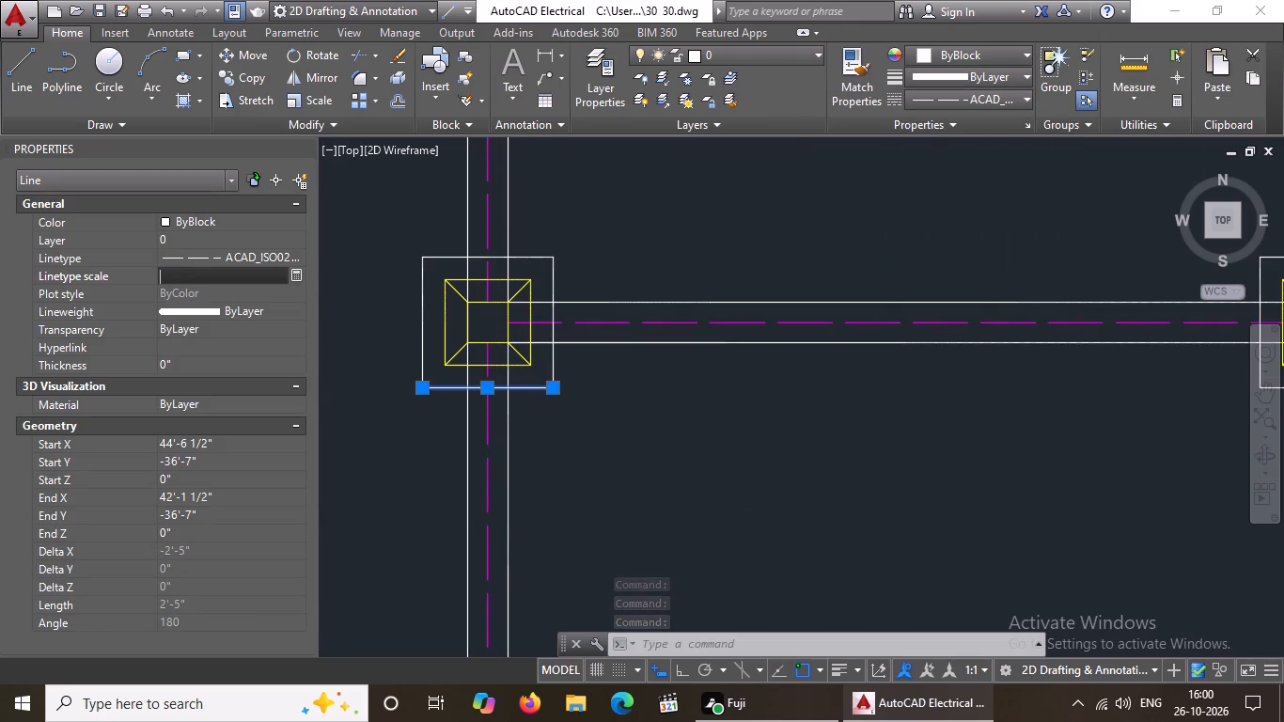
type("0.5")
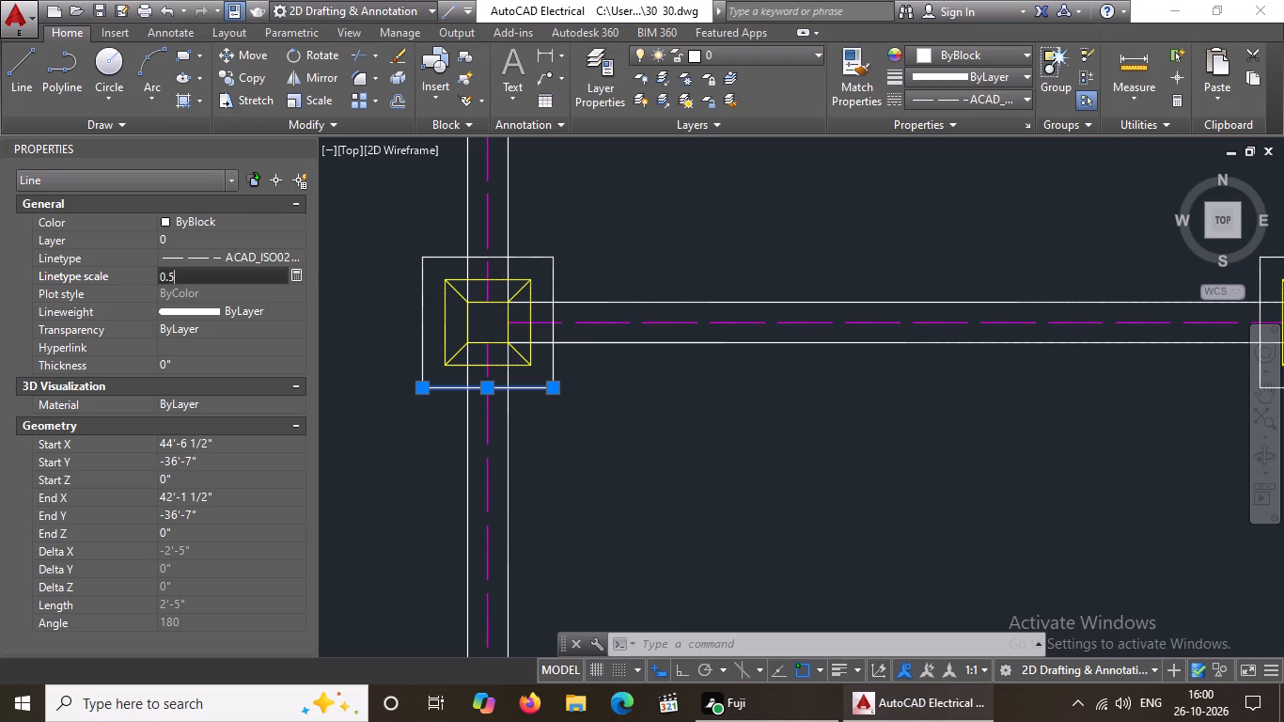
key("Return")
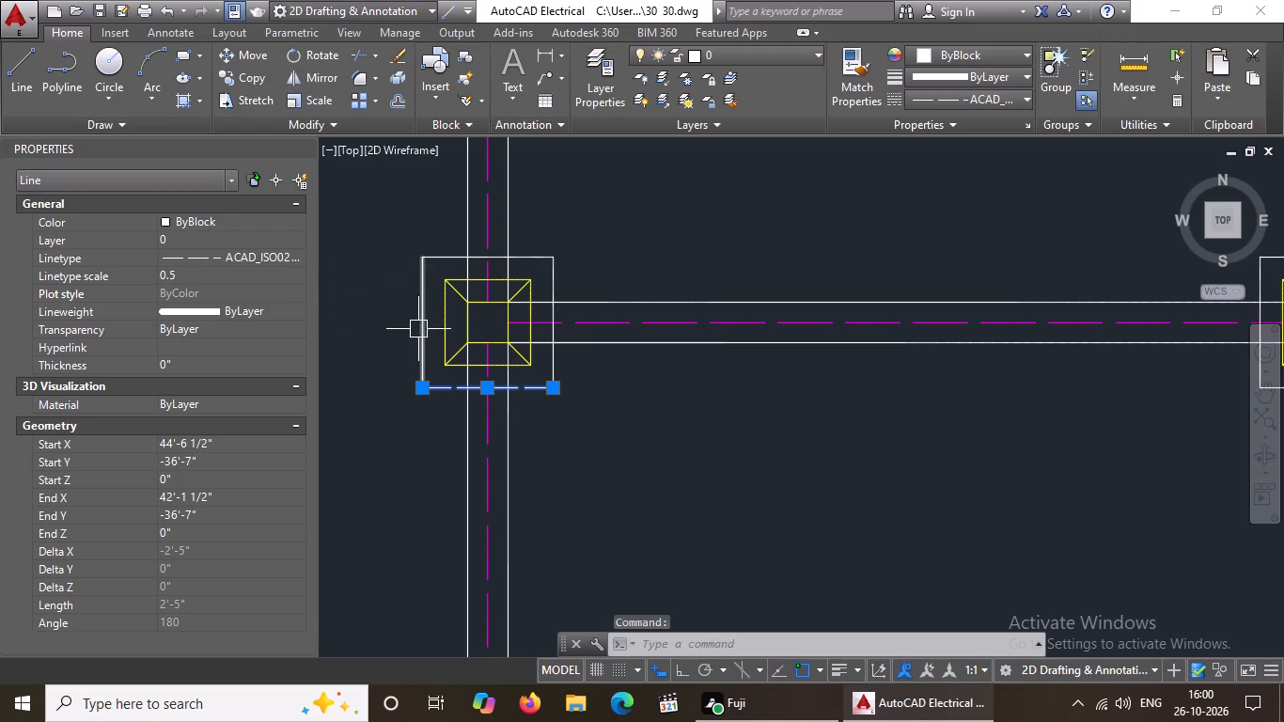
Give the left edge of that leftmost footing's outer square the ACAD_ISO02W100 linetype with a linetype scale of 0.5.
left_click(415, 328)
left_click(974, 94)
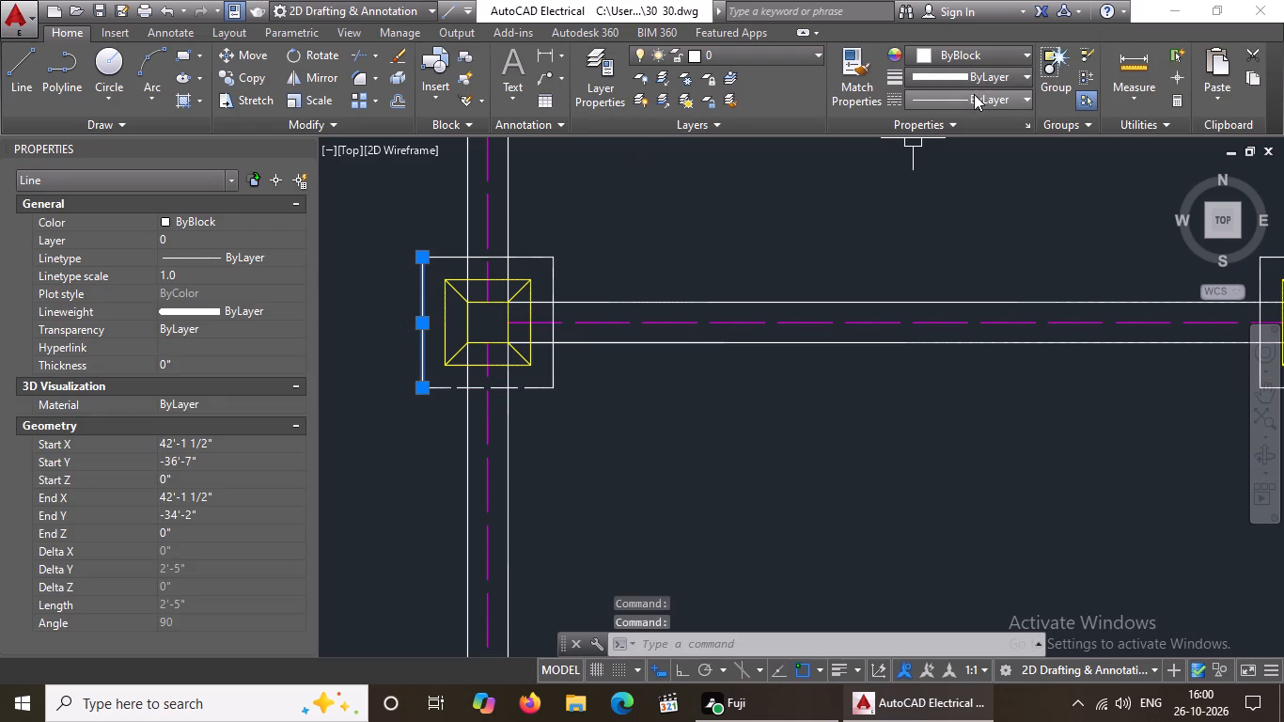
left_click(966, 165)
left_click(181, 273)
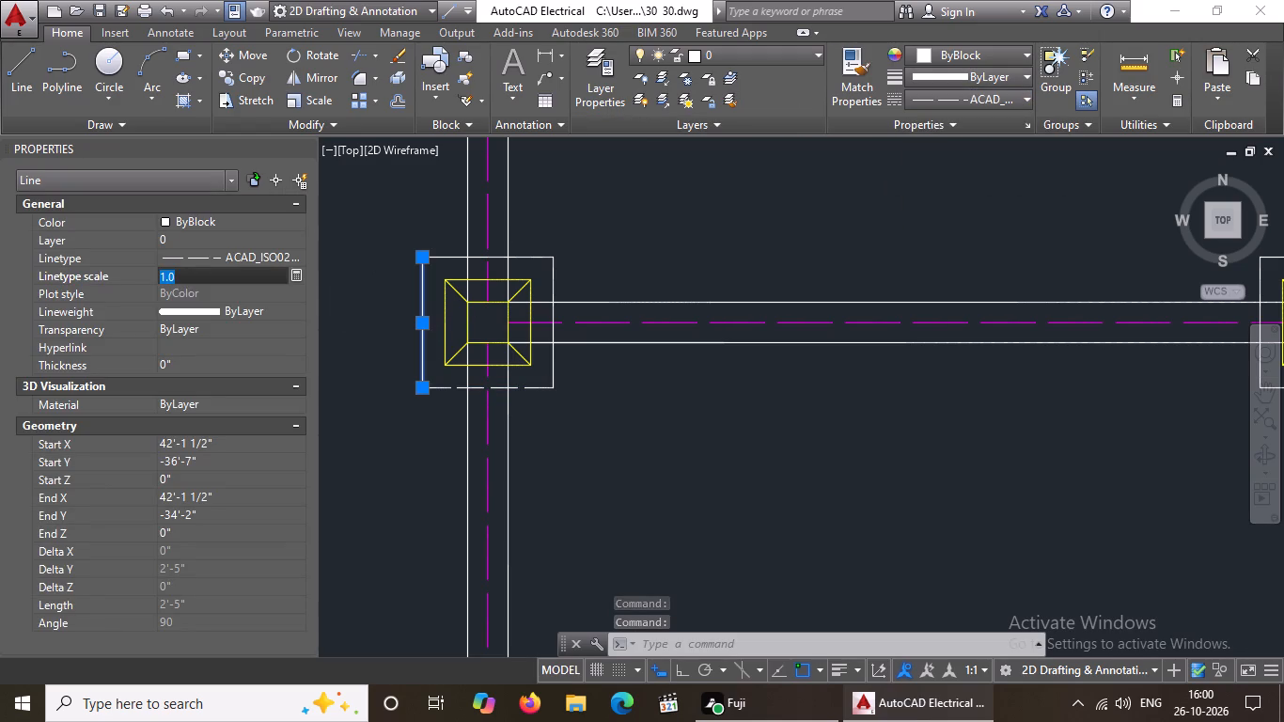
key("BackSpace")
key("BackSpace")
type("0.5")
key("Return")
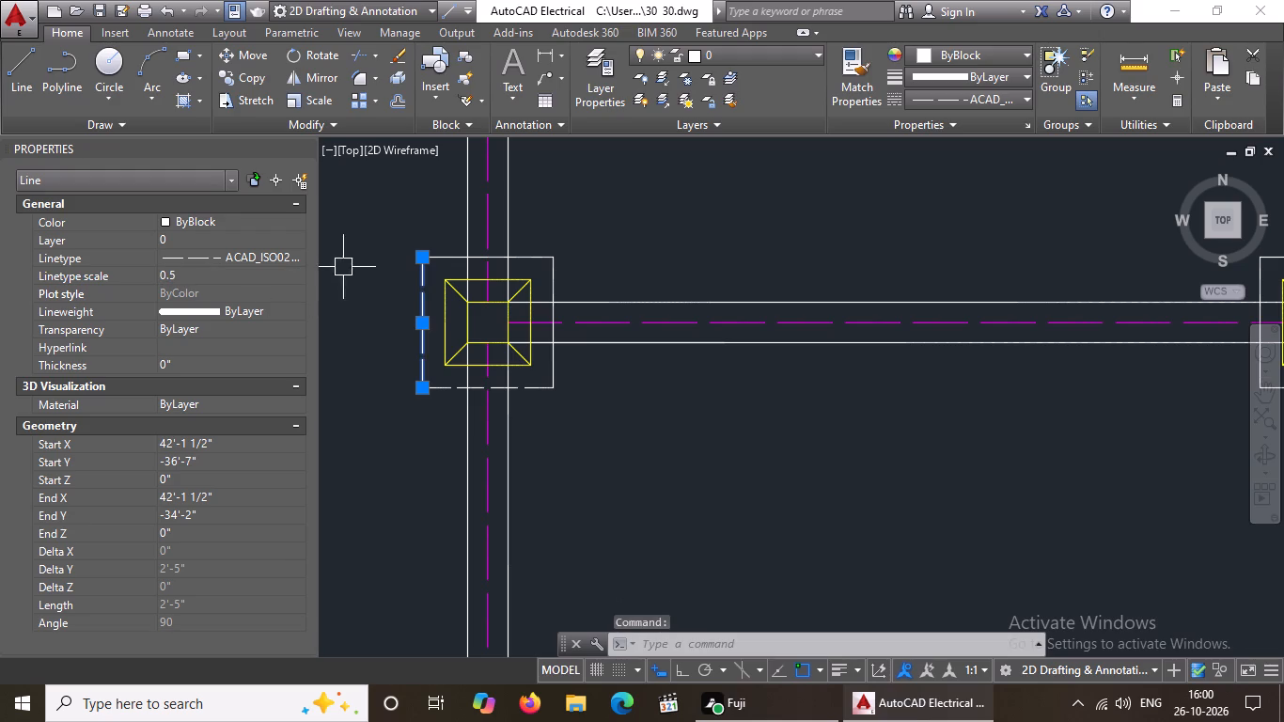
Give the top edge of the same footing's outer square the ACAD_ISO02W100 linetype with a linetype scale of 0.5.
left_click(446, 254)
left_click(985, 94)
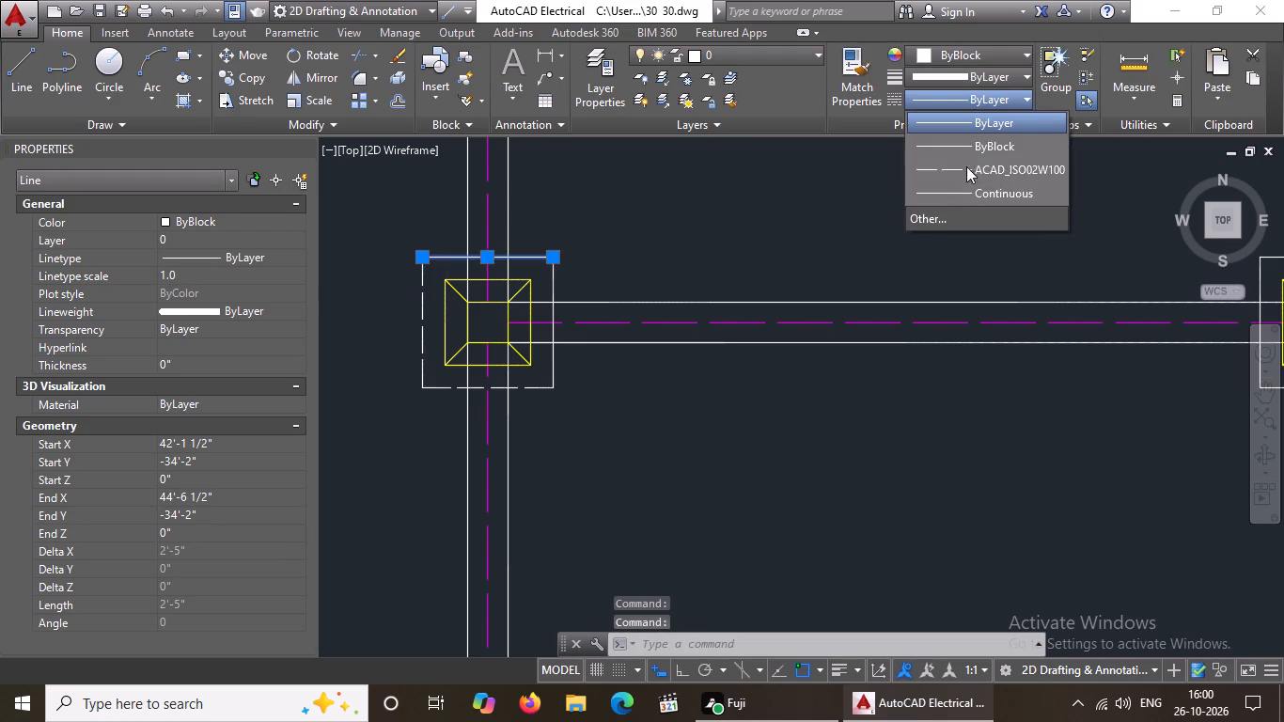
left_click(961, 164)
left_click(197, 276)
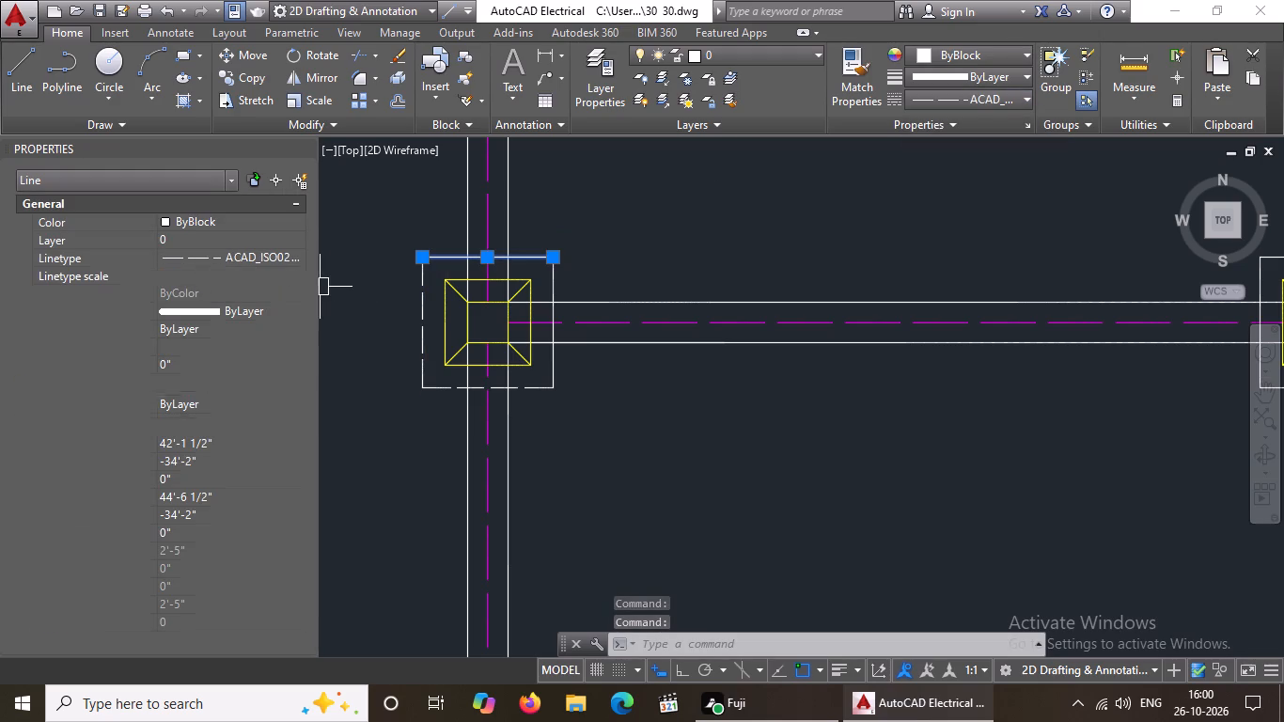
key("BackSpace")
key("BackSpace")
key("BackSpace")
type("0.5")
key("Return")
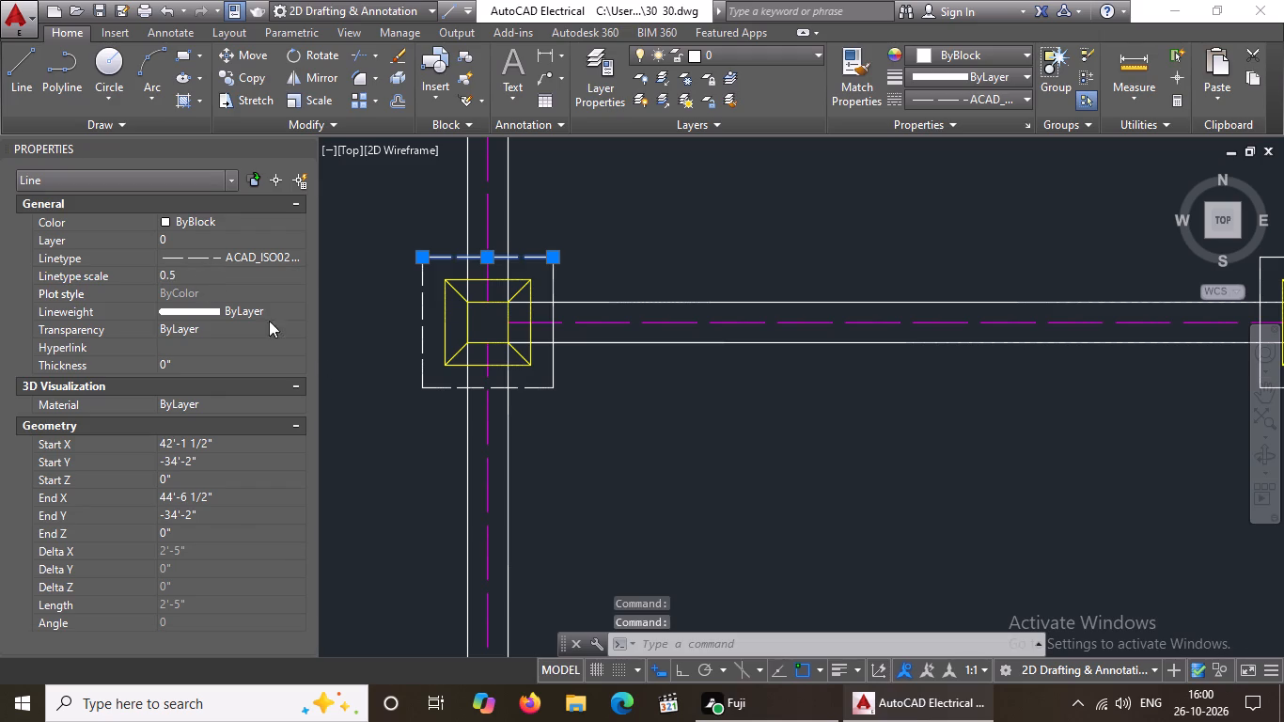
Give the right edge of the same footing's outer square the ACAD_ISO02W100 linetype with a linetype scale of 0.5.
left_click(555, 358)
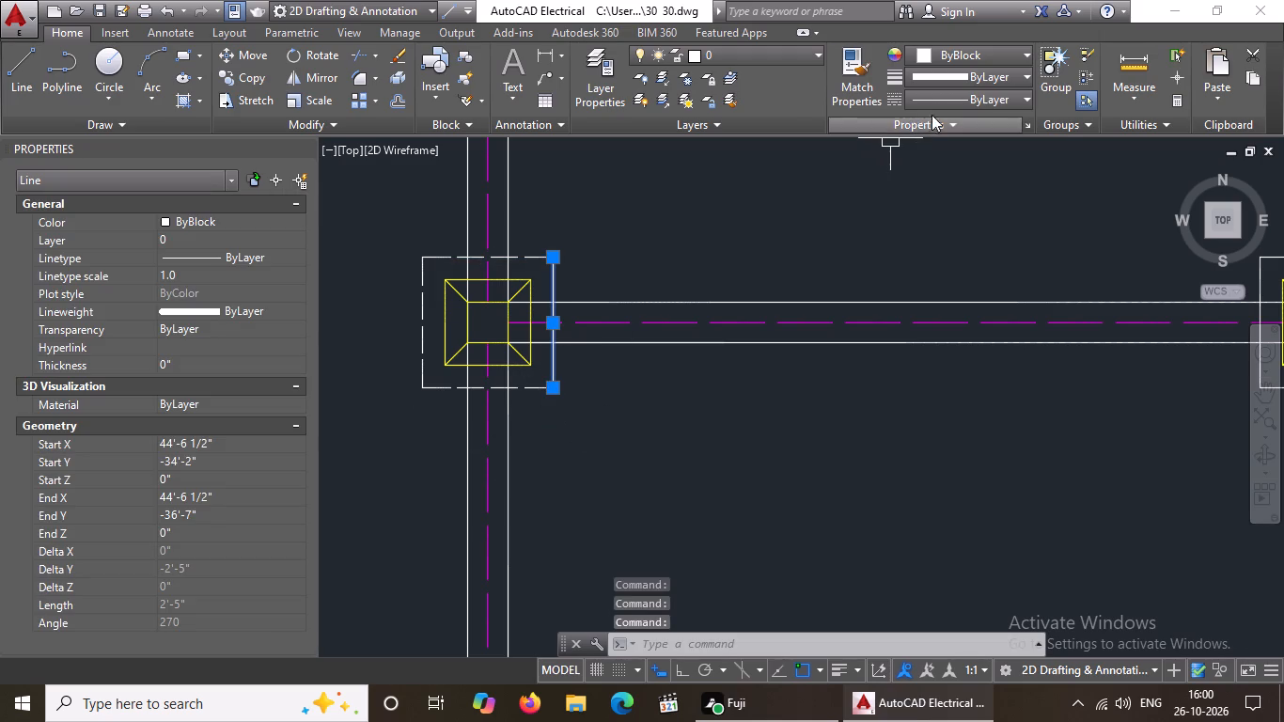
left_click(948, 91)
left_click(954, 161)
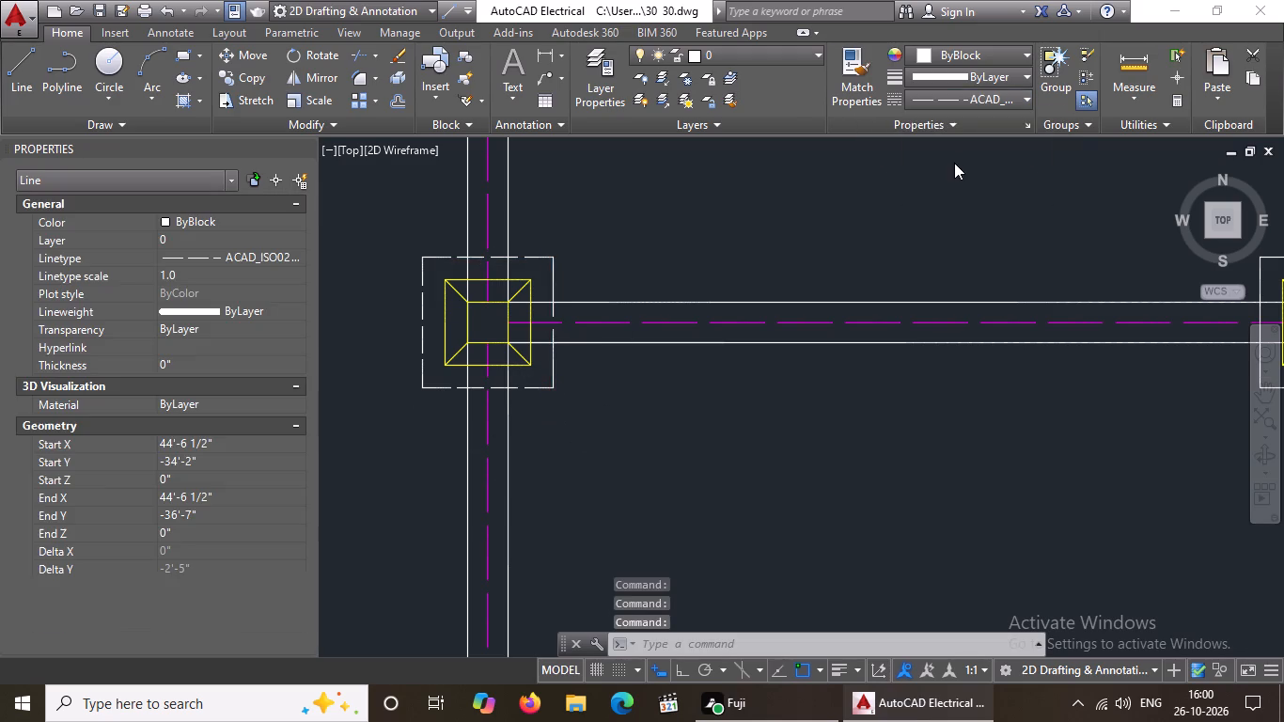
left_click(207, 271)
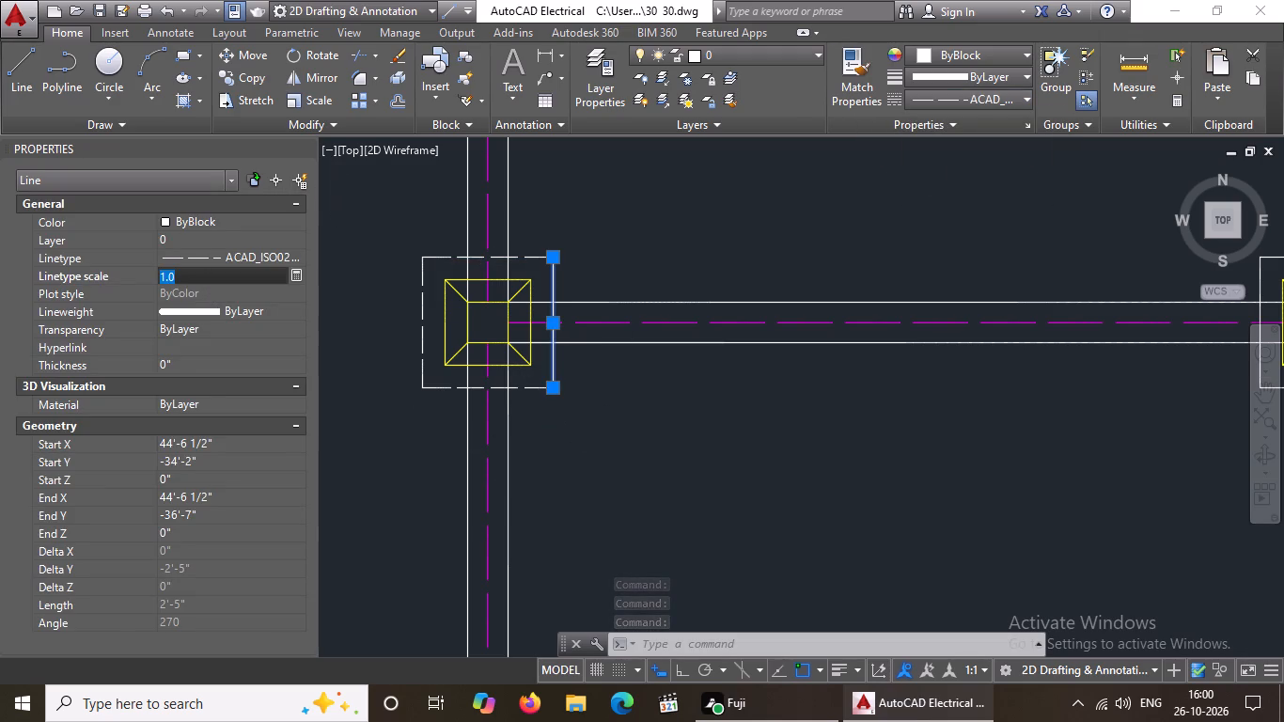
key("BackSpace")
key("BackSpace")
type("0.5")
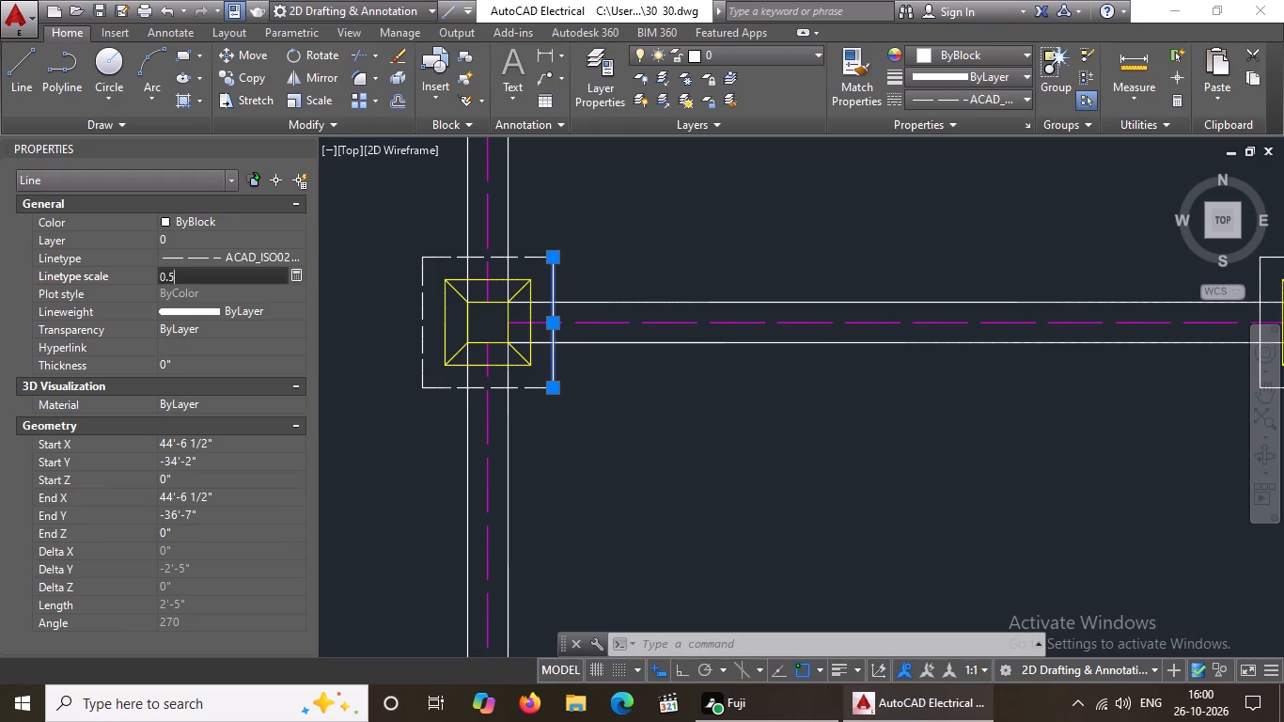
key("Return")
Give the bottom edge of the same row's second footing's outer square the ACAD_ISO02W100 linetype with a linetype scale of 0.5.
scroll(531, 306, "down", 4)
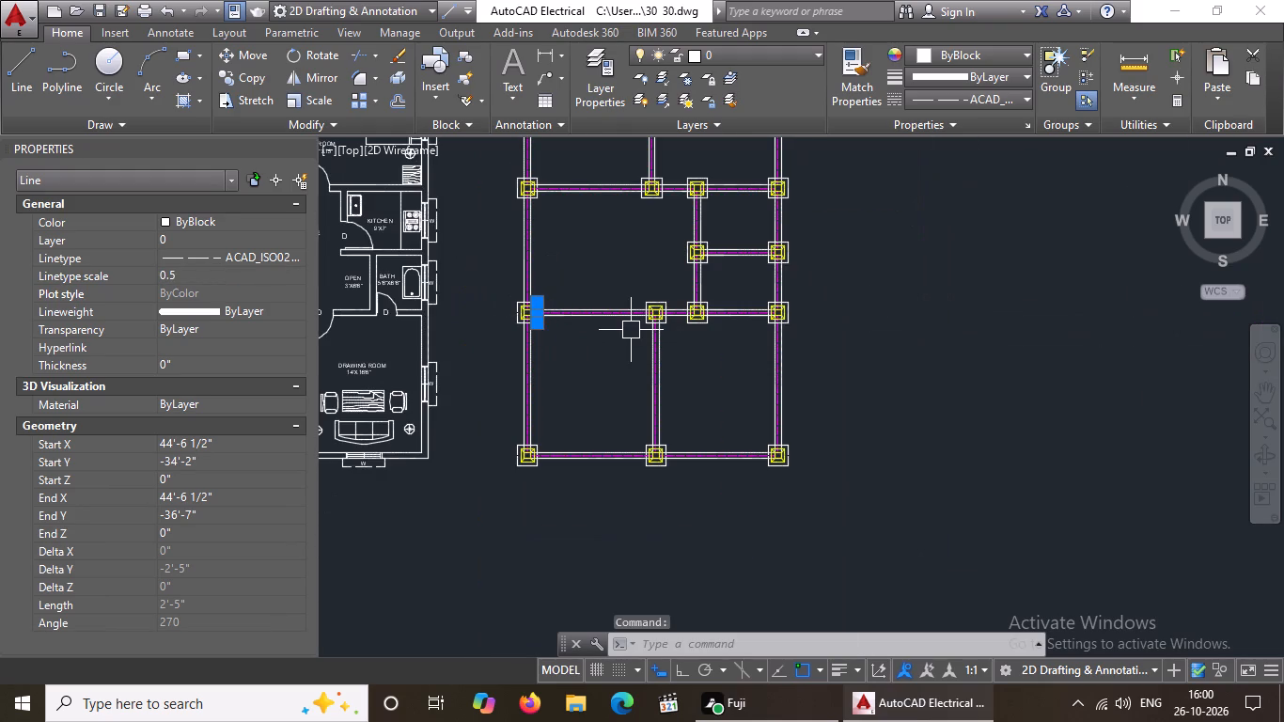
scroll(633, 330, "up", 5)
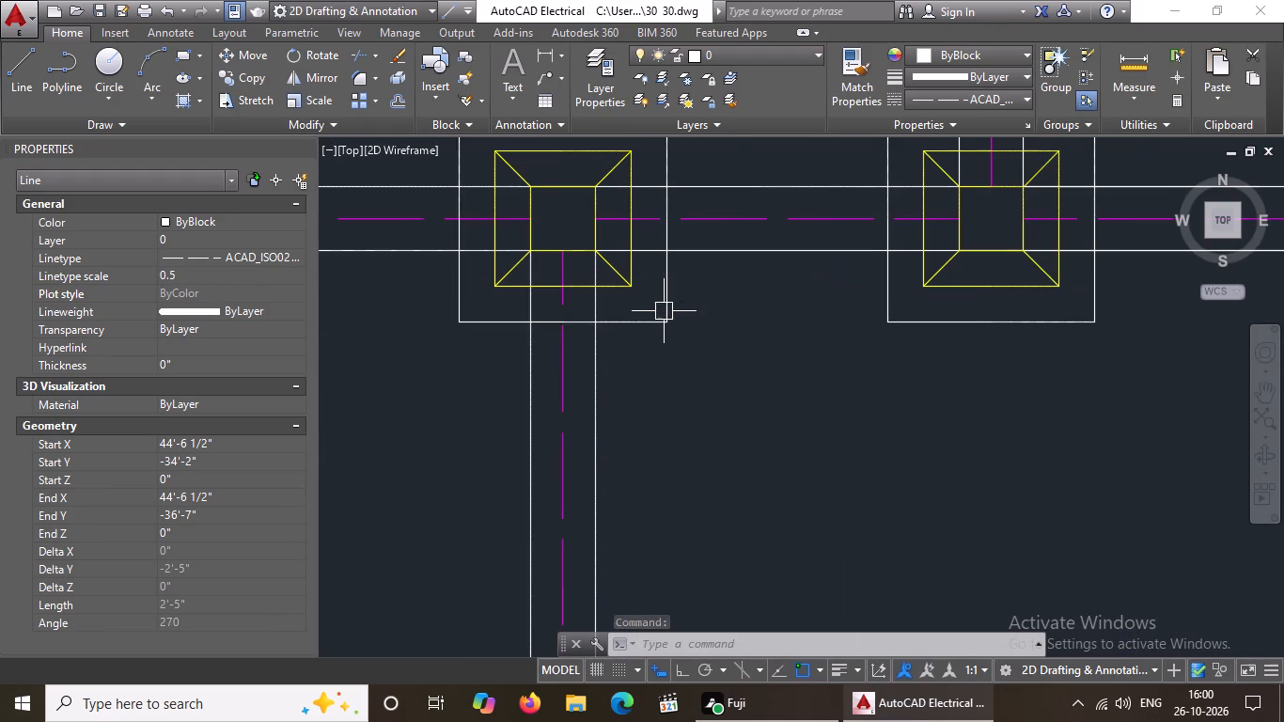
left_click(640, 328)
left_click(963, 95)
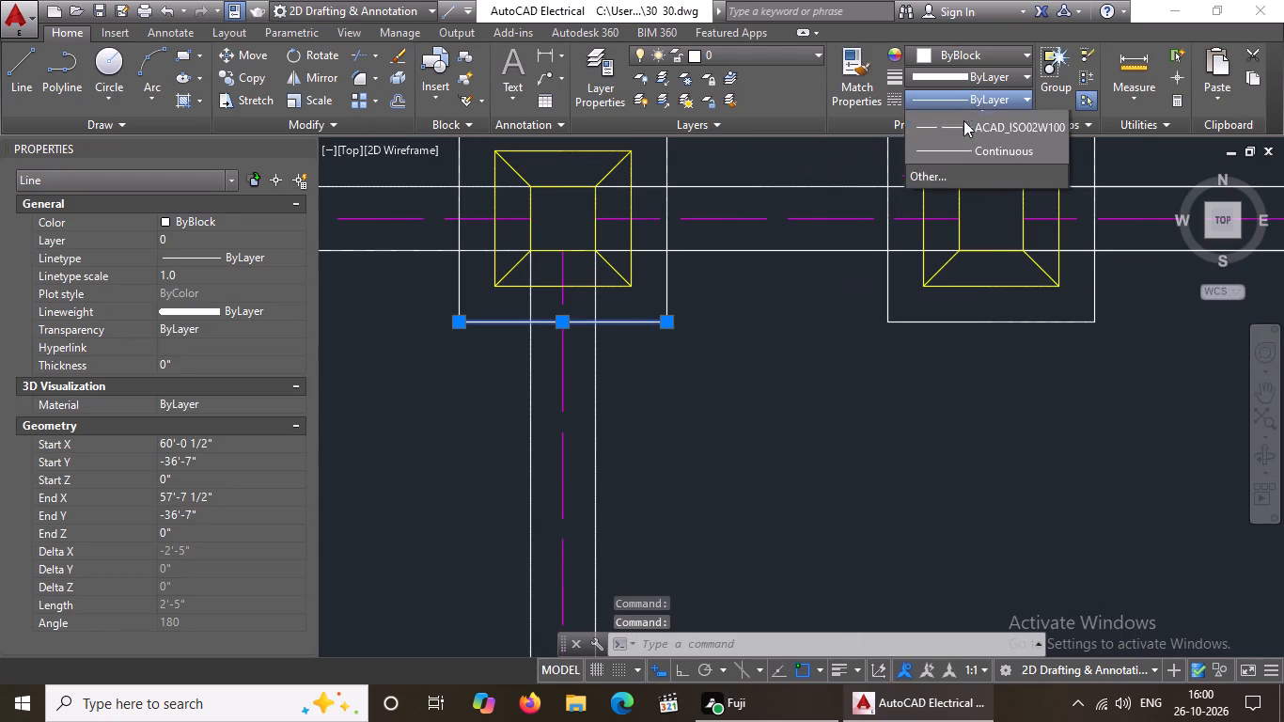
left_click(952, 165)
left_click(224, 272)
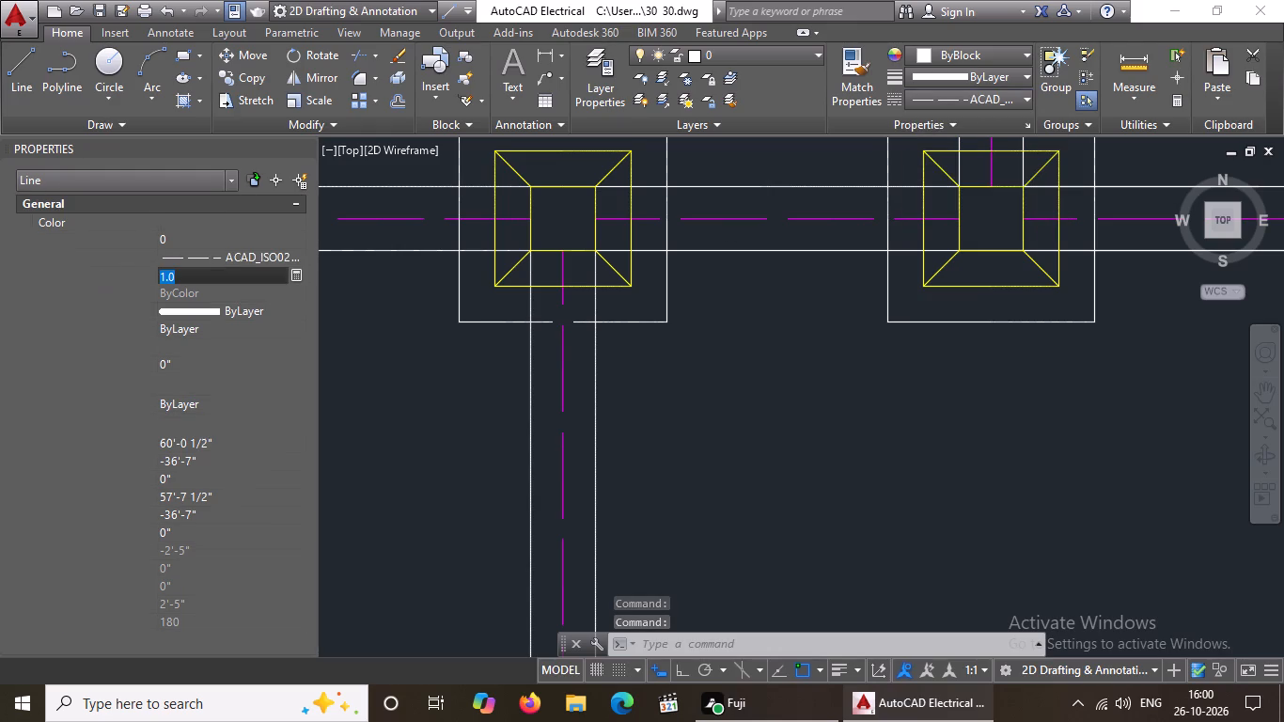
key("BackSpace")
key("BackSpace")
type("0.5")
key("Return")
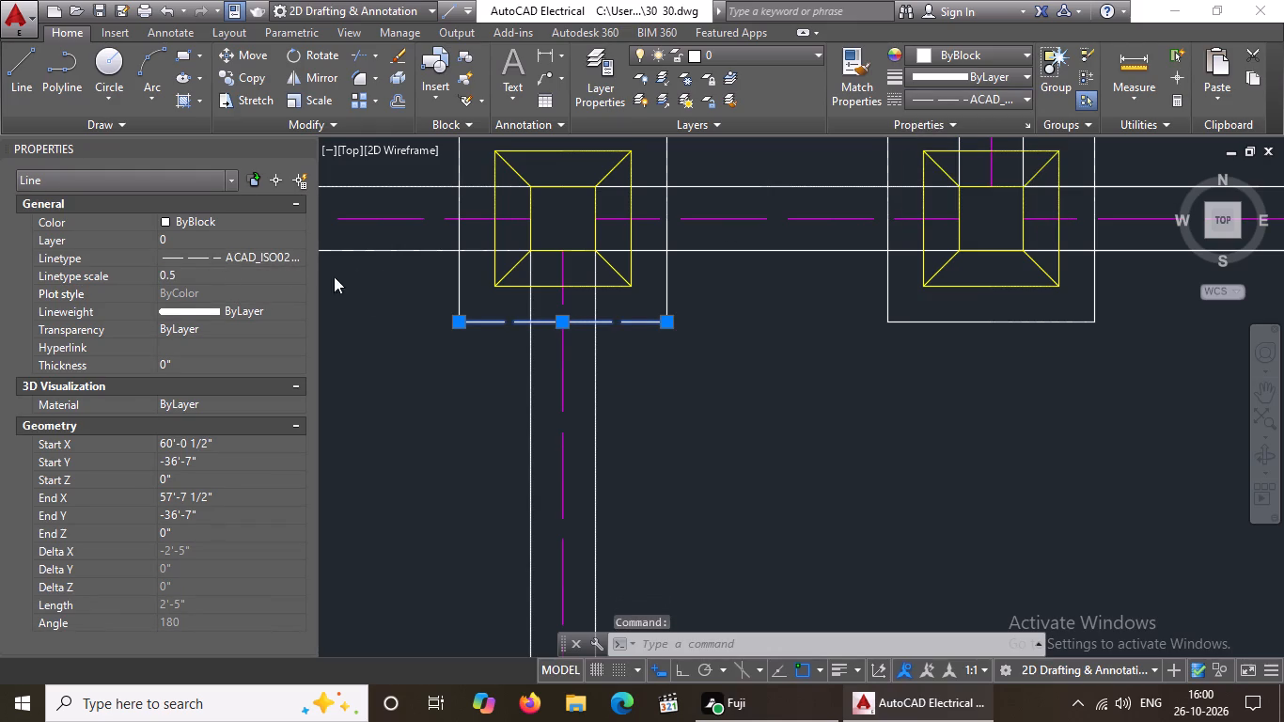
Give the left edge of the second footing's outer square a linetype scale of 0.5 and the ACAD_ISO02W100 linetype.
left_click(457, 287)
left_click(947, 90)
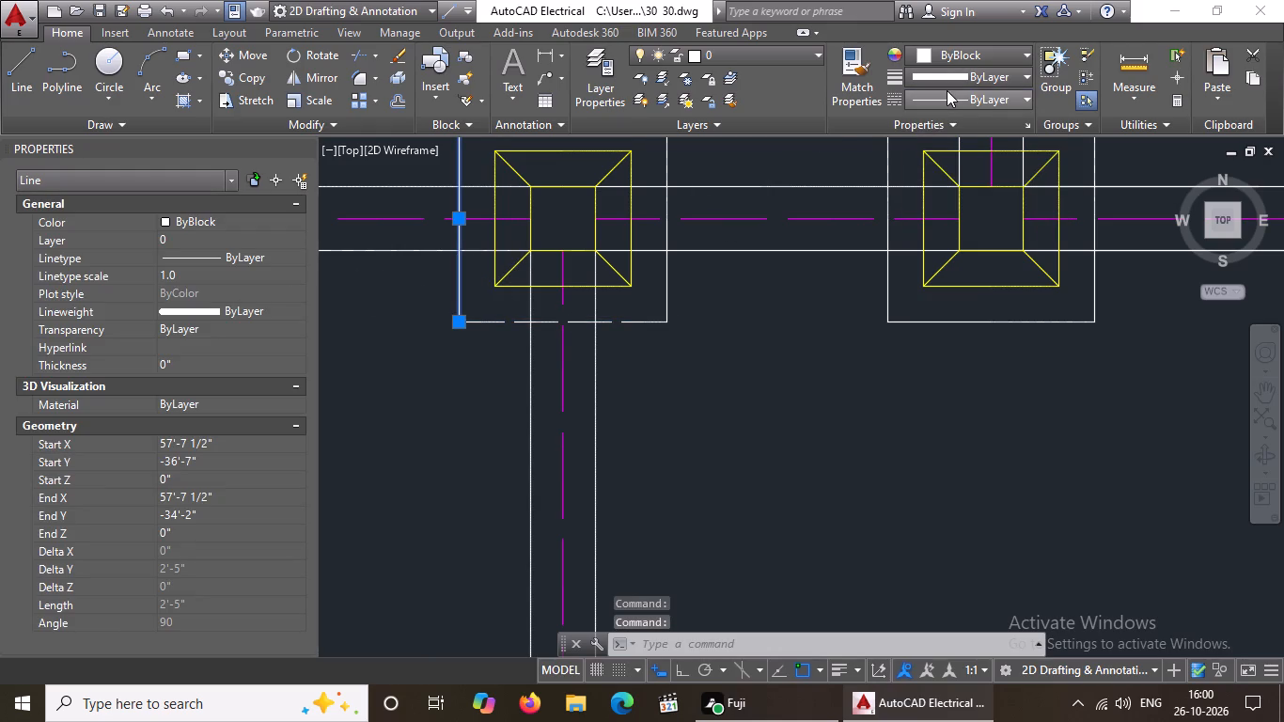
left_click(934, 157)
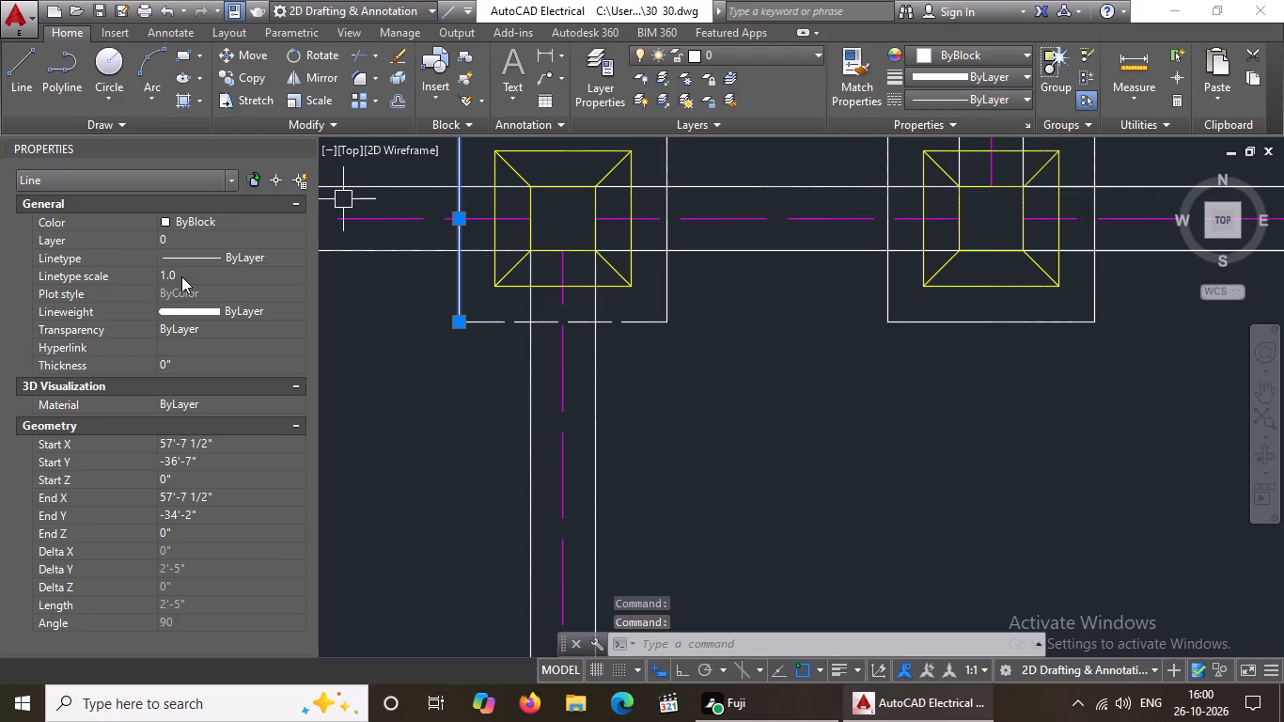
left_click(182, 275)
key("BackSpace")
key("BackSpace")
type("0.5")
key("Return")
scroll(410, 348, "down", 2)
left_click(947, 98)
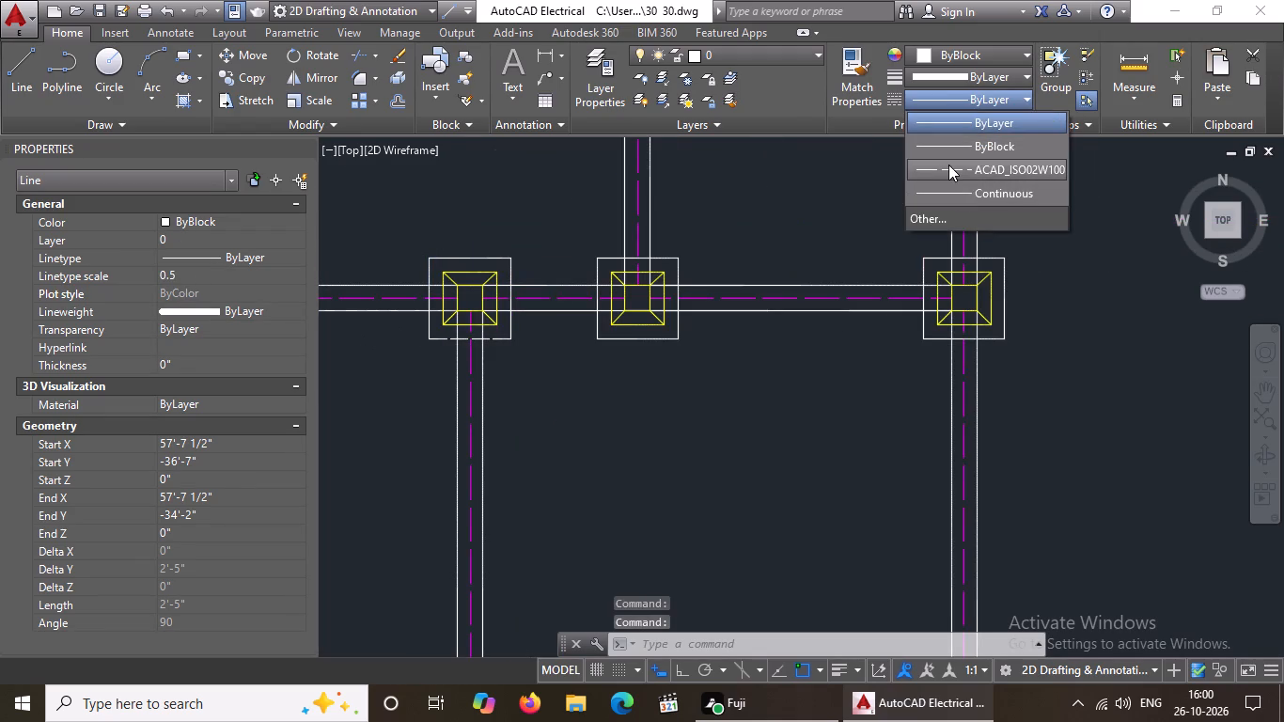
left_click(948, 164)
Give the top edge of the second footing's outer square the ACAD_ISO02W100 linetype with a linetype scale of 0.5.
scroll(463, 265, "down", 3)
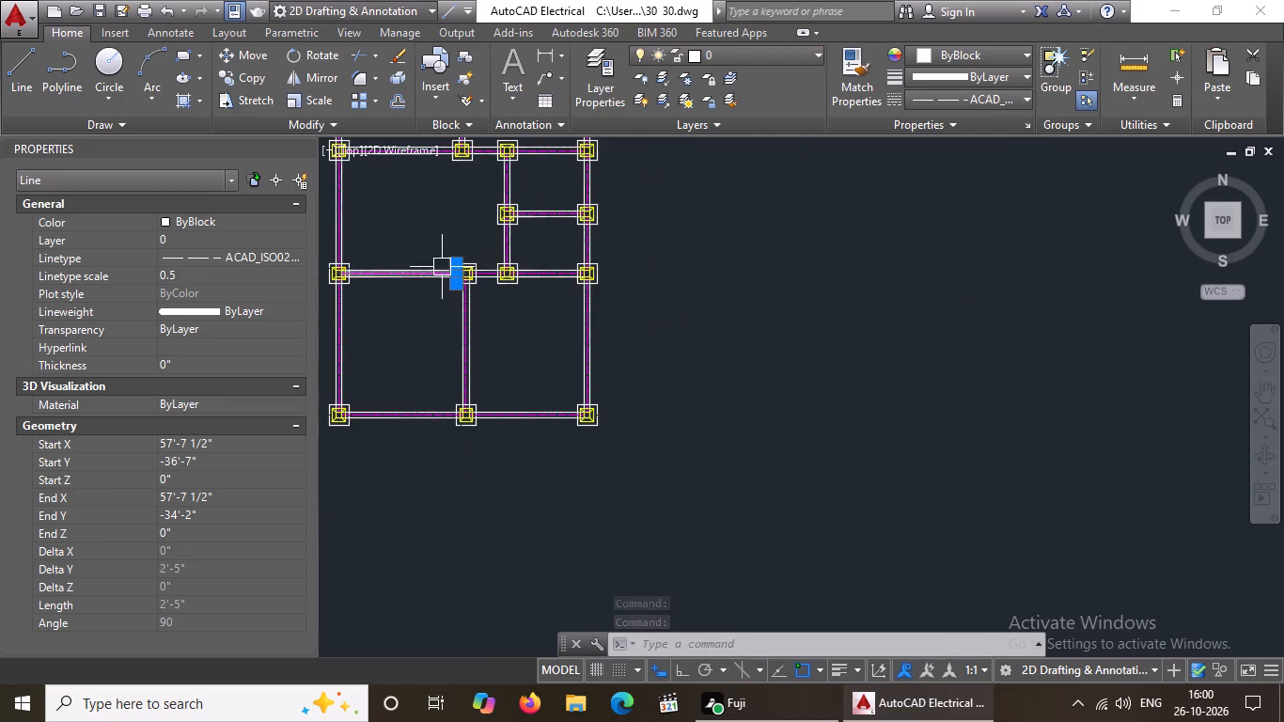
scroll(433, 249, "up", 2)
scroll(514, 276, "up", 2)
left_click(521, 311)
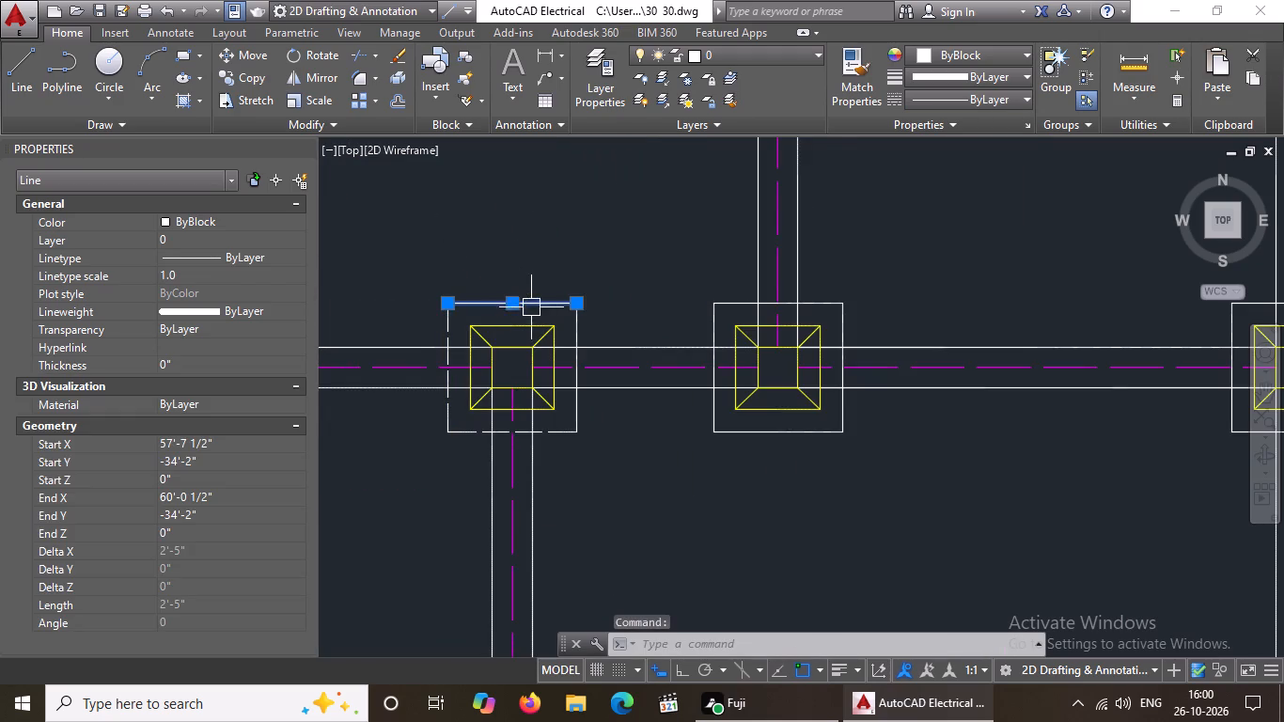
left_click(931, 102)
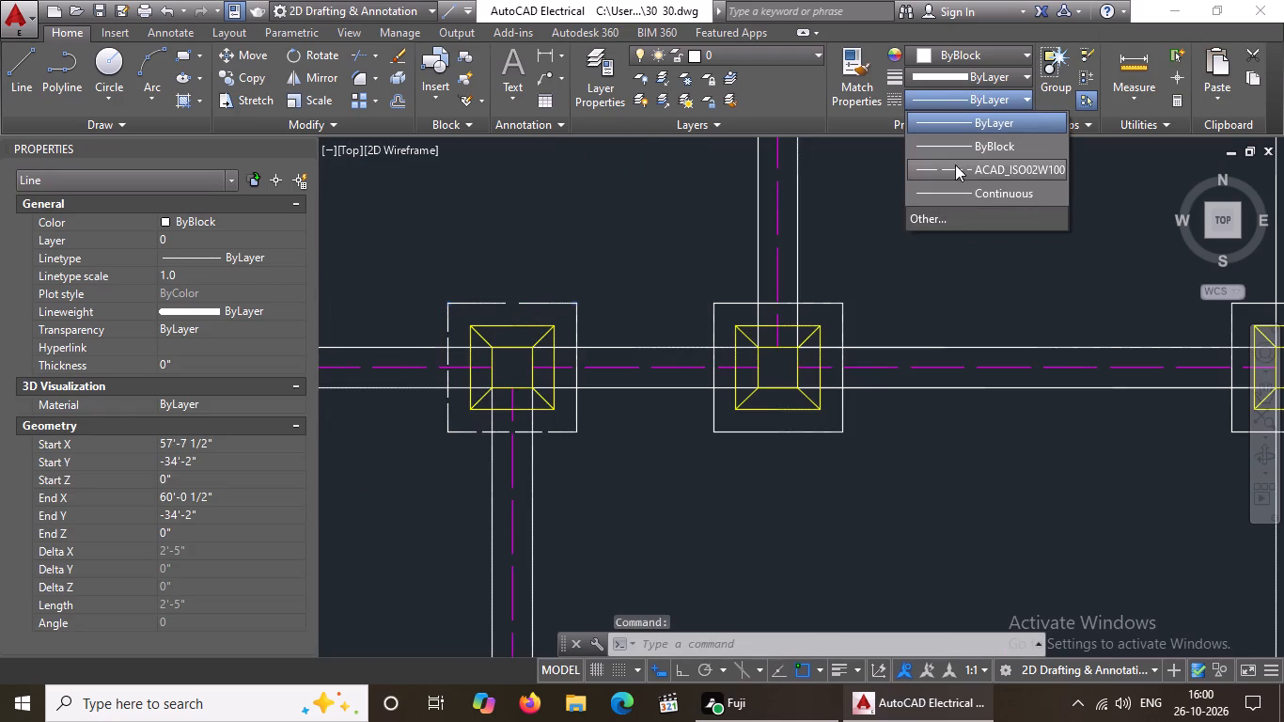
left_click(955, 165)
left_click(219, 280)
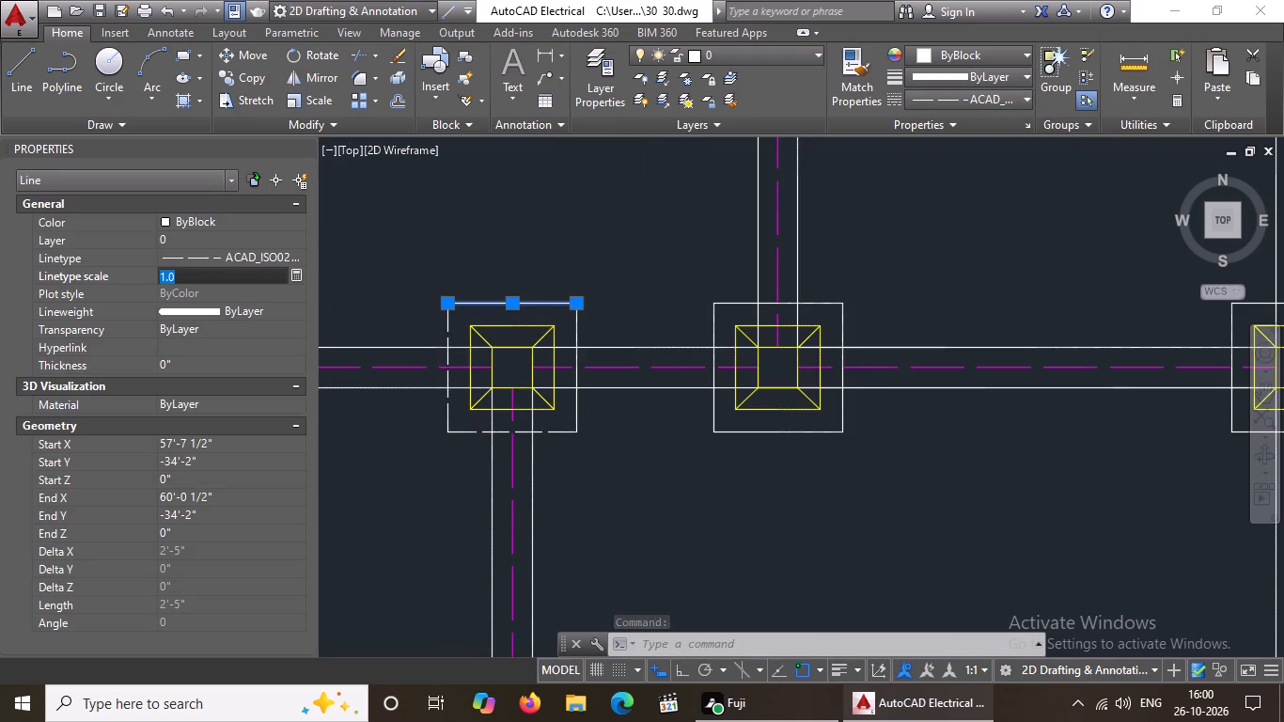
key("BackSpace")
key("BackSpace")
type("0.5")
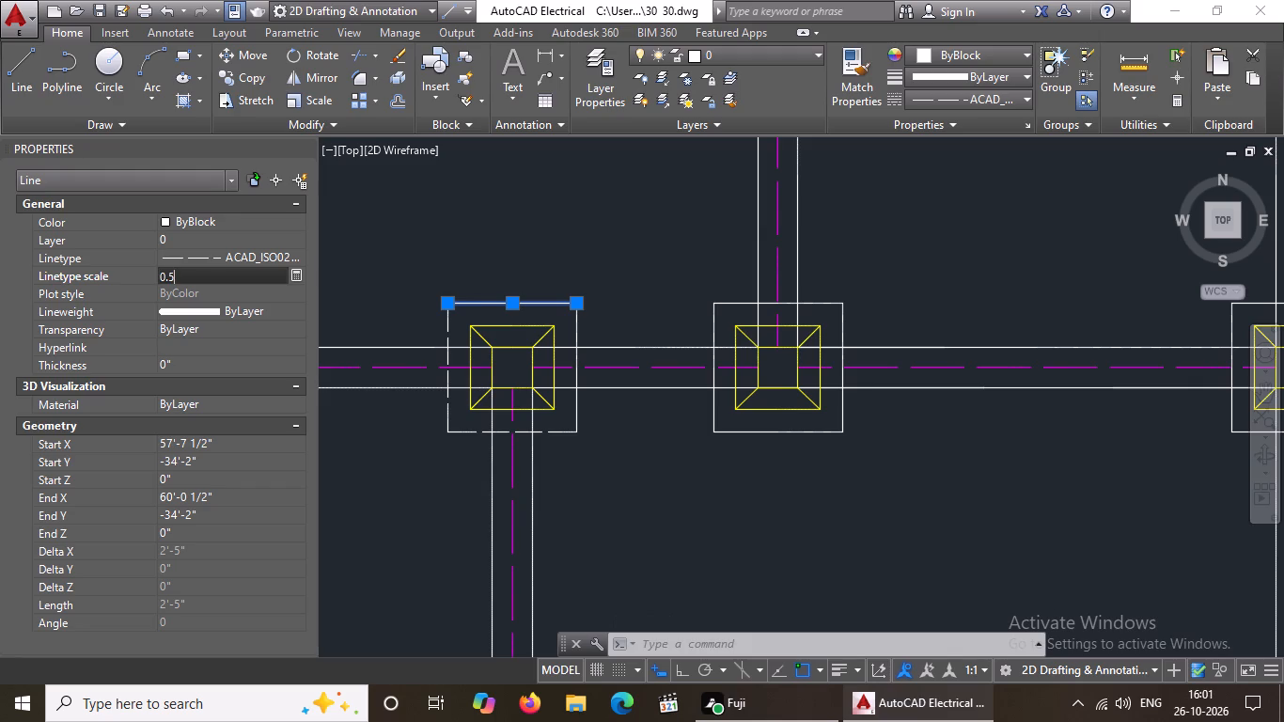
key("Return")
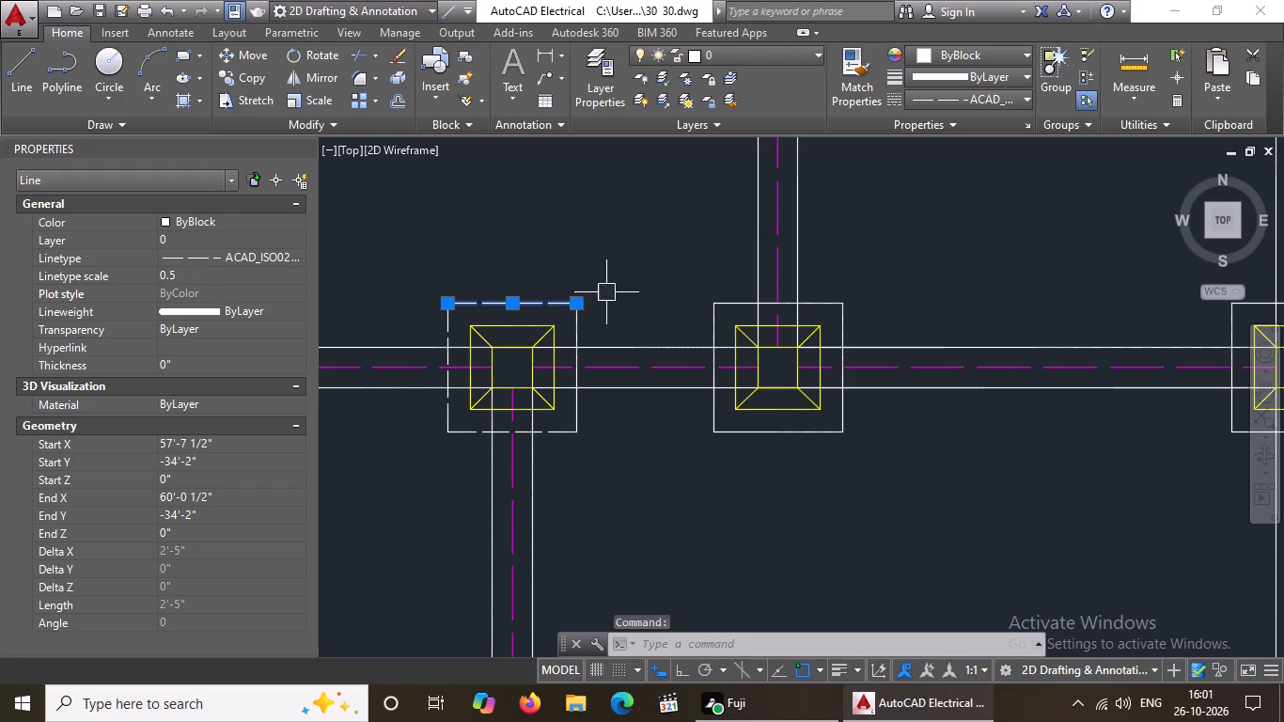
Give the right edge of the second footing's outer square the ACAD_ISO02W100 linetype with a linetype scale of 0.5.
left_click(575, 329)
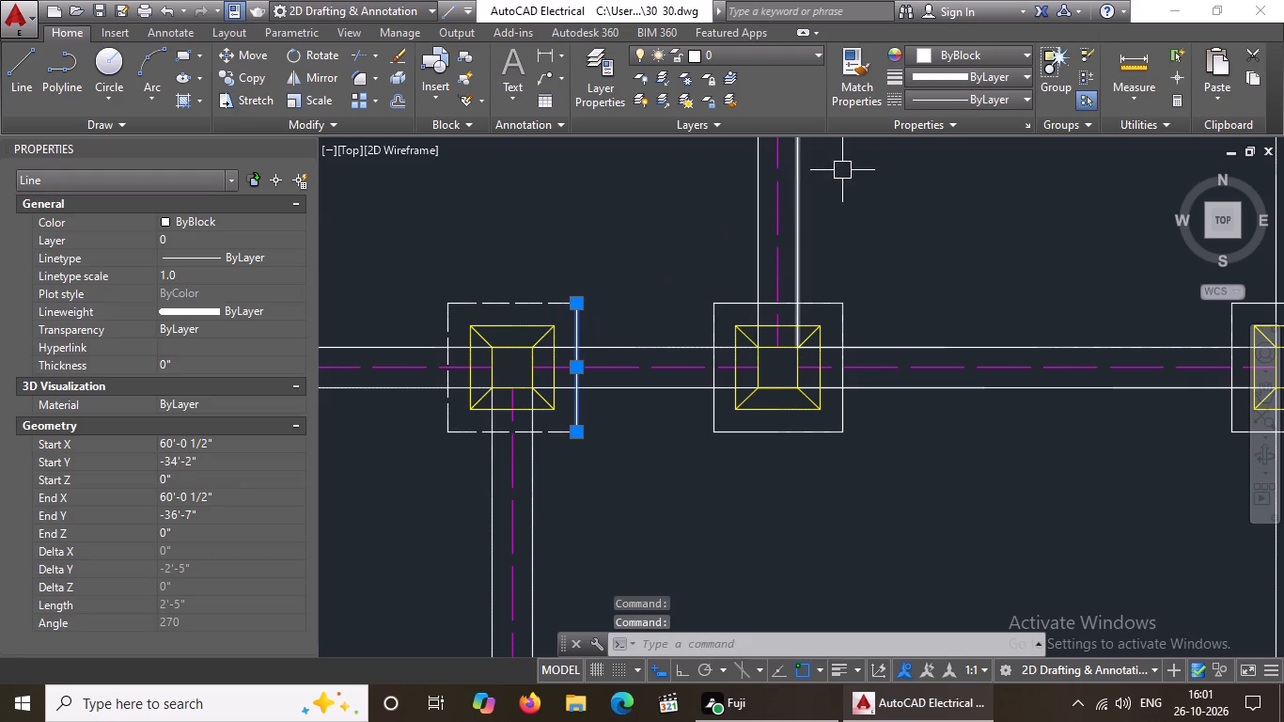
left_click(952, 95)
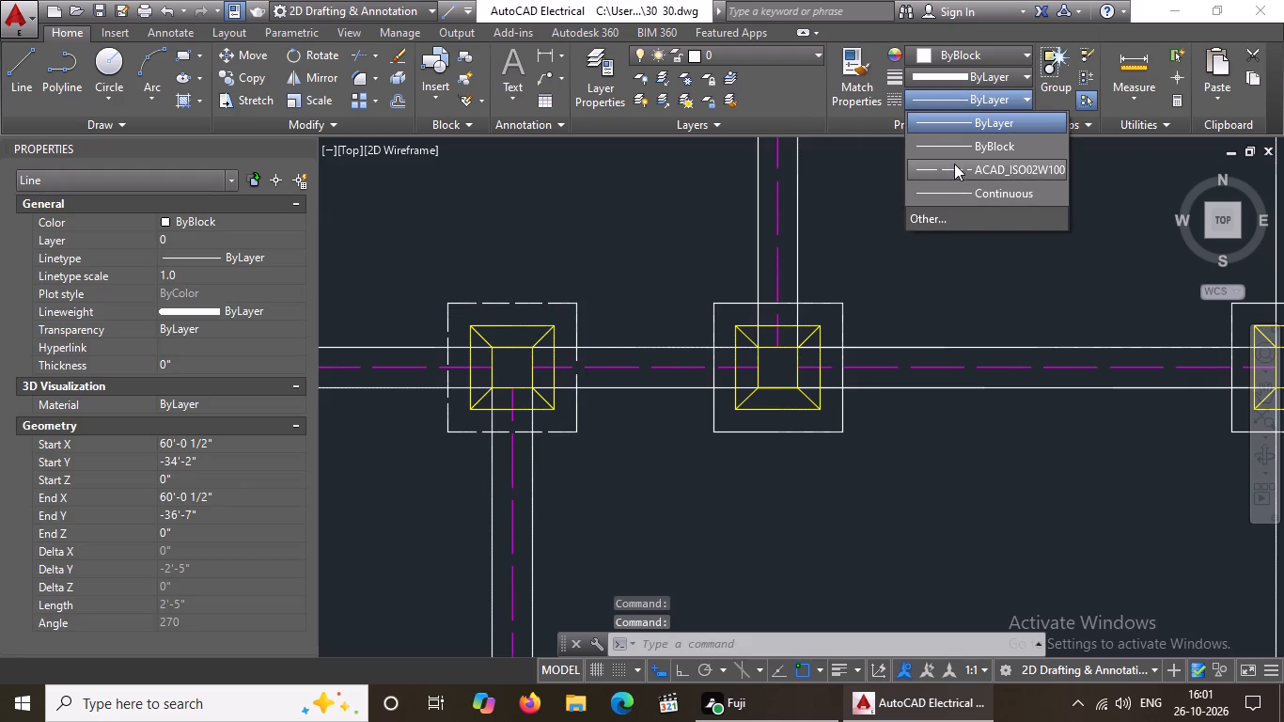
left_click(954, 164)
left_click(188, 280)
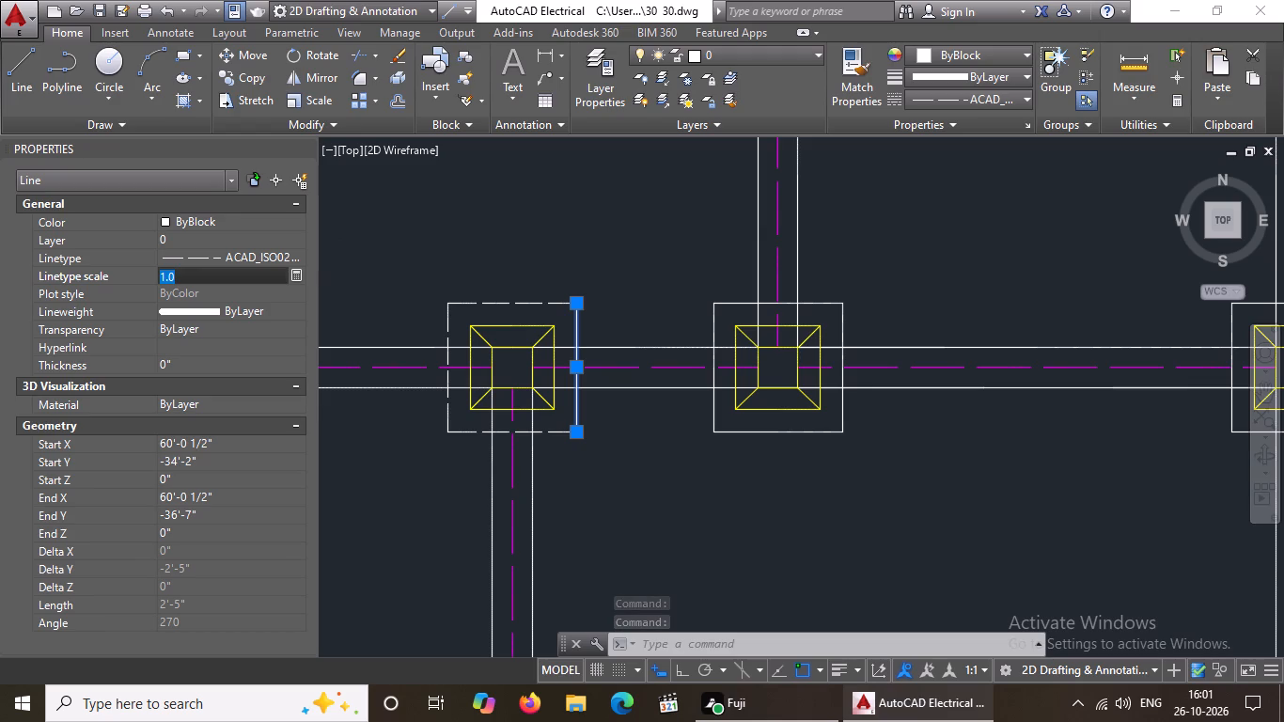
key("BackSpace")
key("BackSpace")
key("BackSpace")
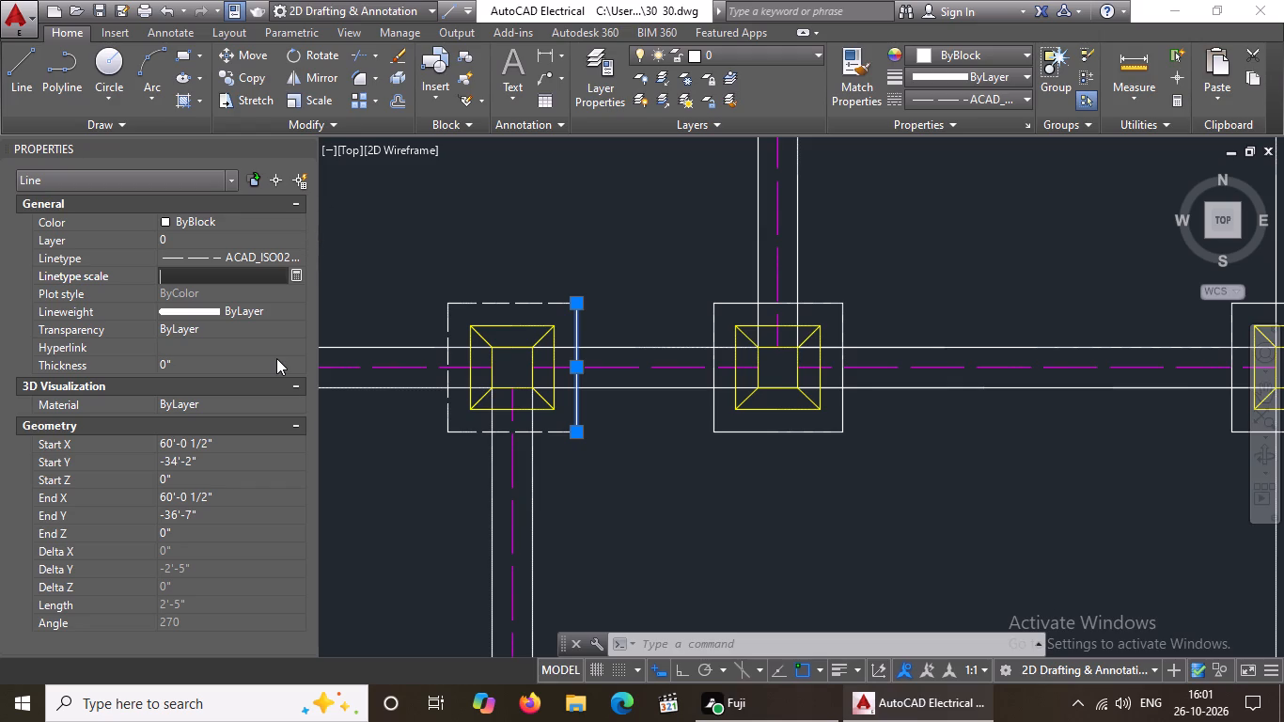
type("0.5")
key("Return")
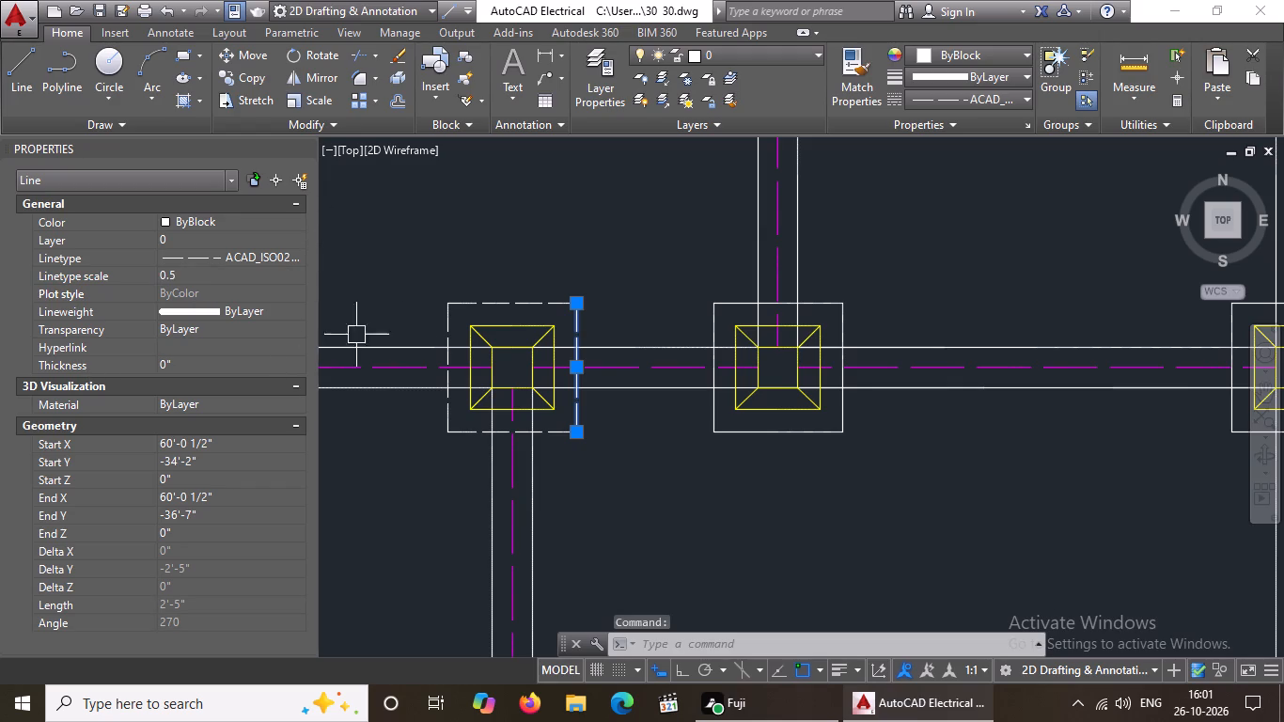
scroll(384, 338, "down", 3)
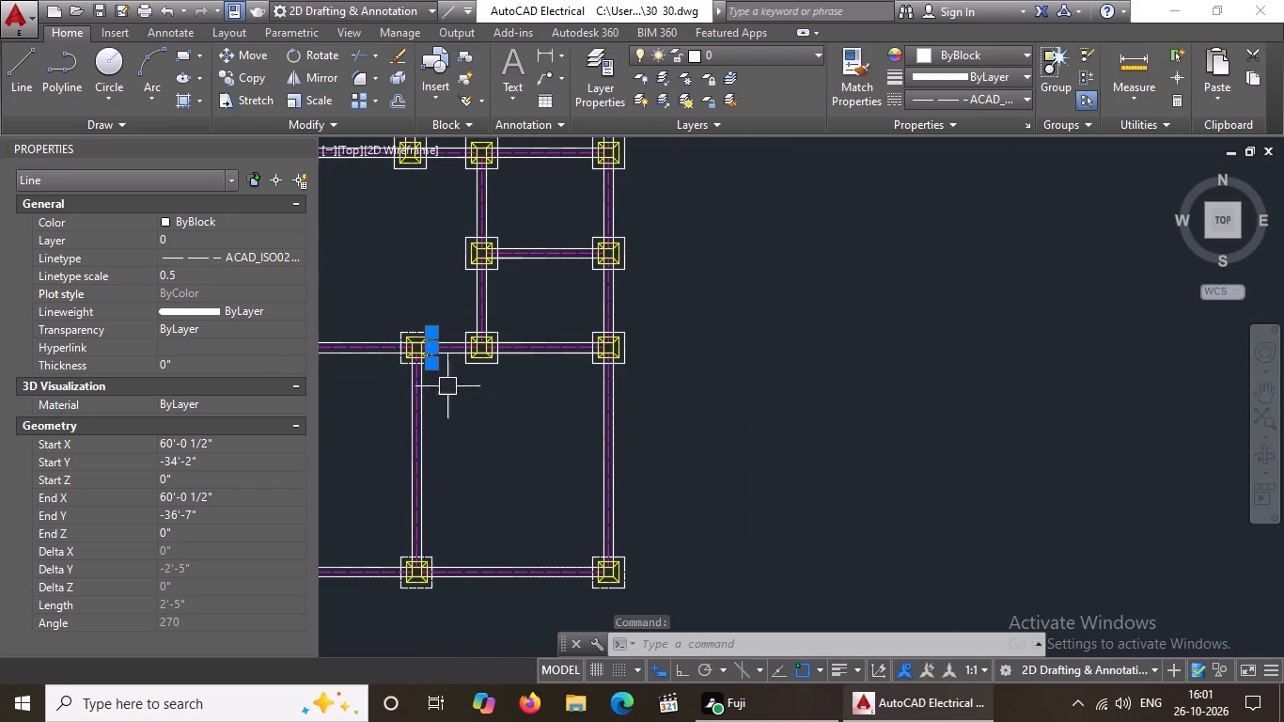
middle_click_drag(416, 360, 477, 500)
scroll(553, 565, "up", 1)
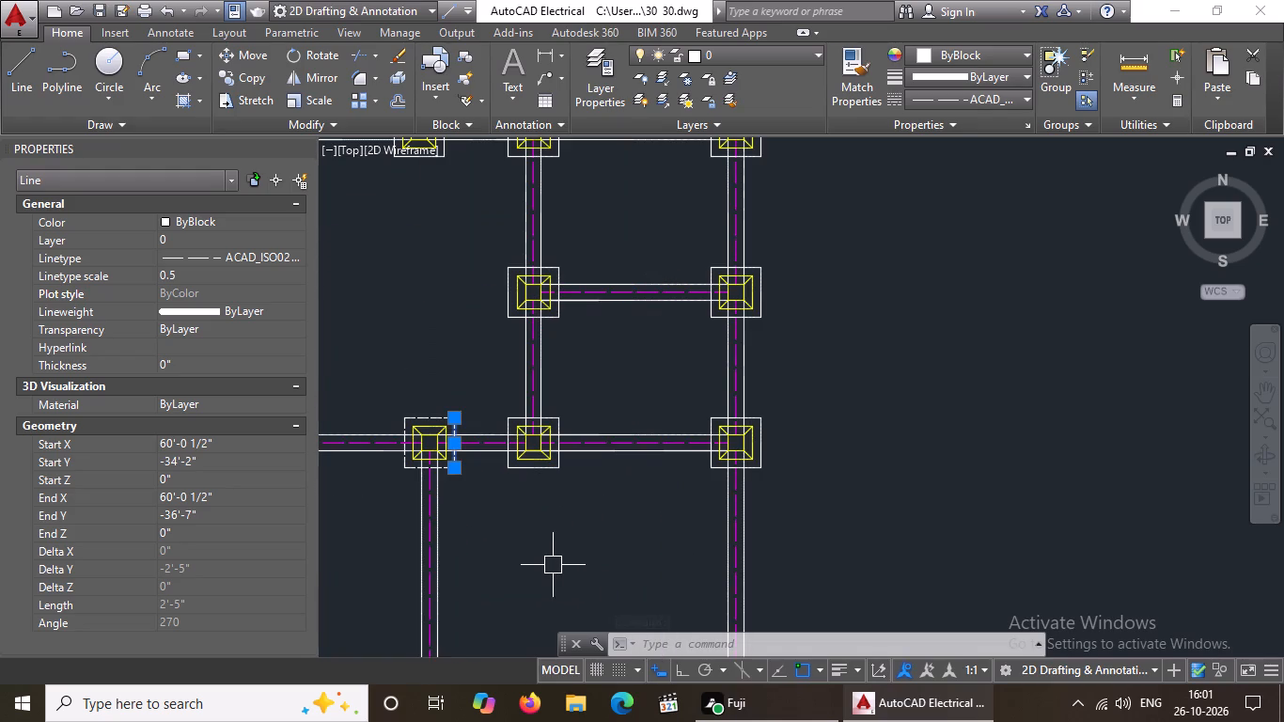
key("Escape")
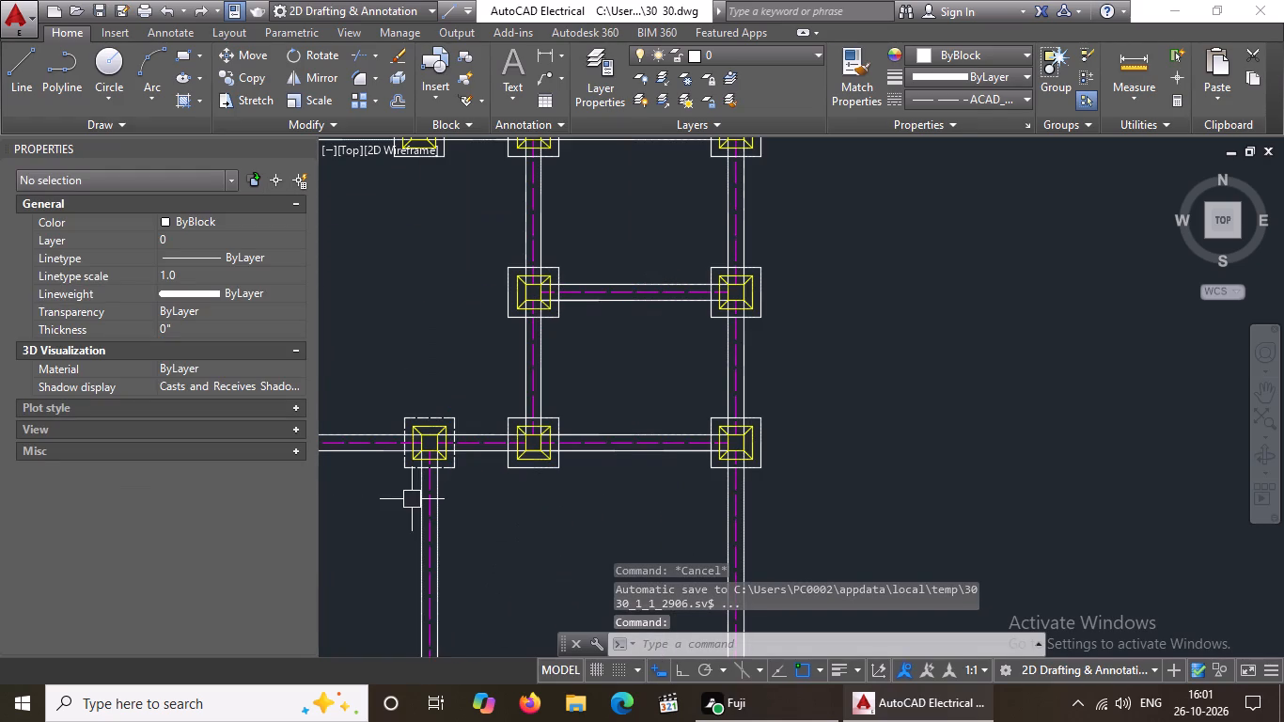
Give the bottom edge of the same row's third footing's outer square the ACAD_ISO02W100 linetype with a linetype scale of 0.5.
middle_click_drag(423, 494, 513, 491)
scroll(527, 488, "down", 1)
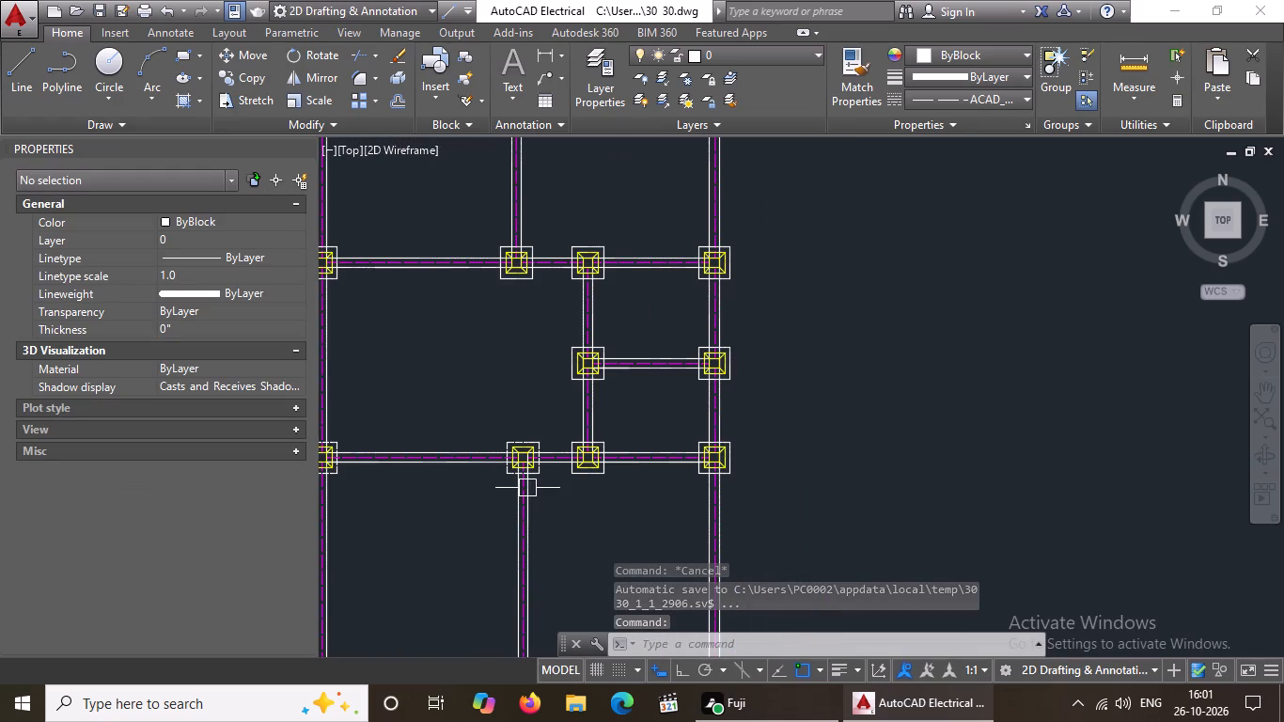
scroll(586, 484, "up", 4)
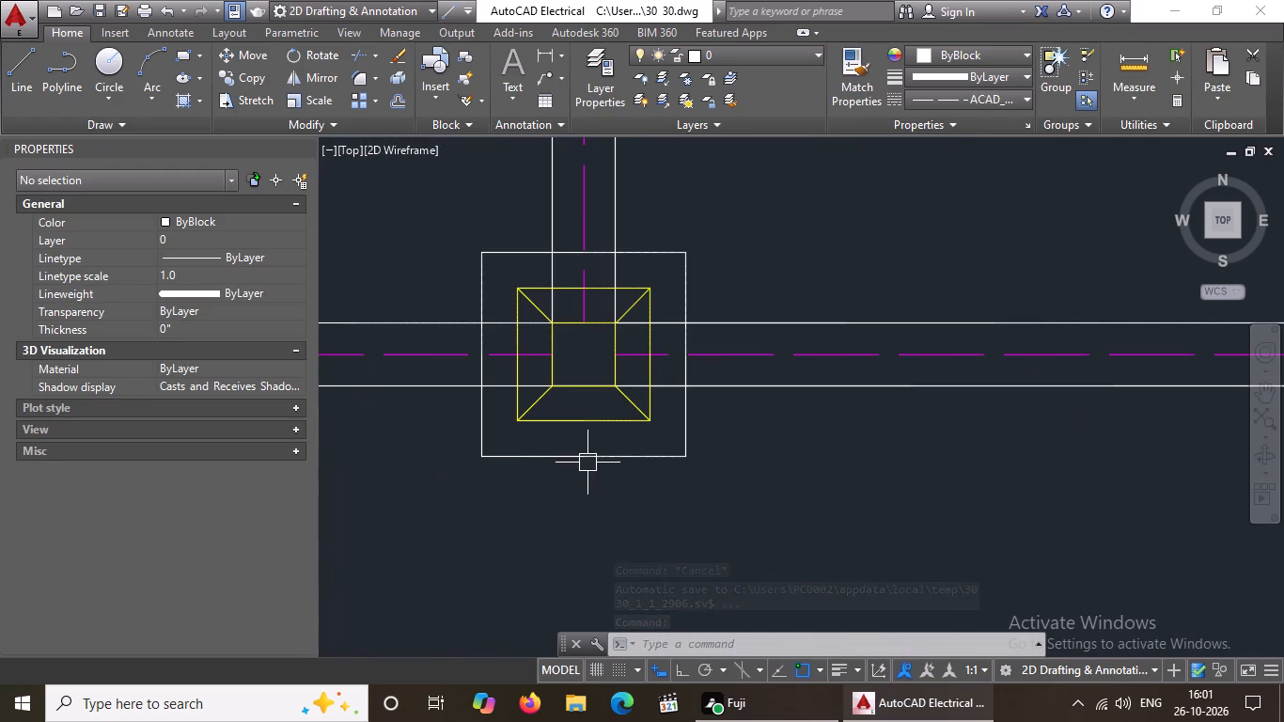
left_click(587, 462)
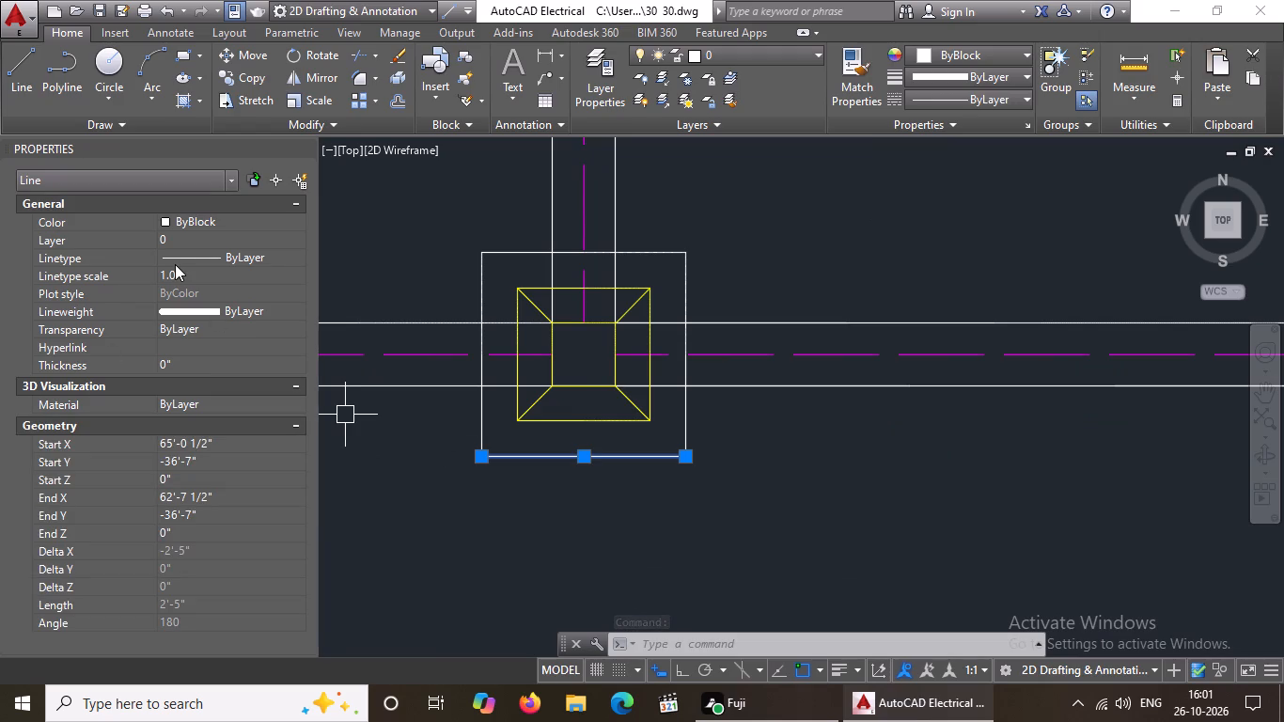
left_click(977, 98)
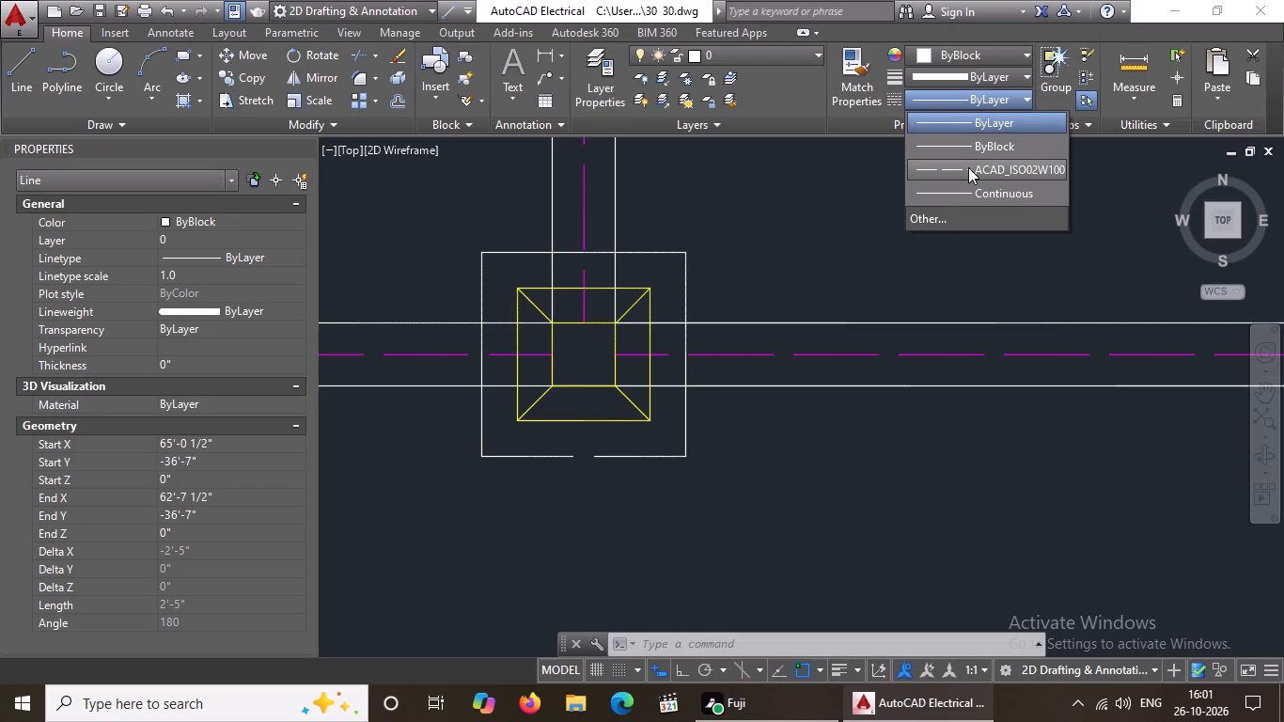
left_click(968, 167)
left_click(204, 271)
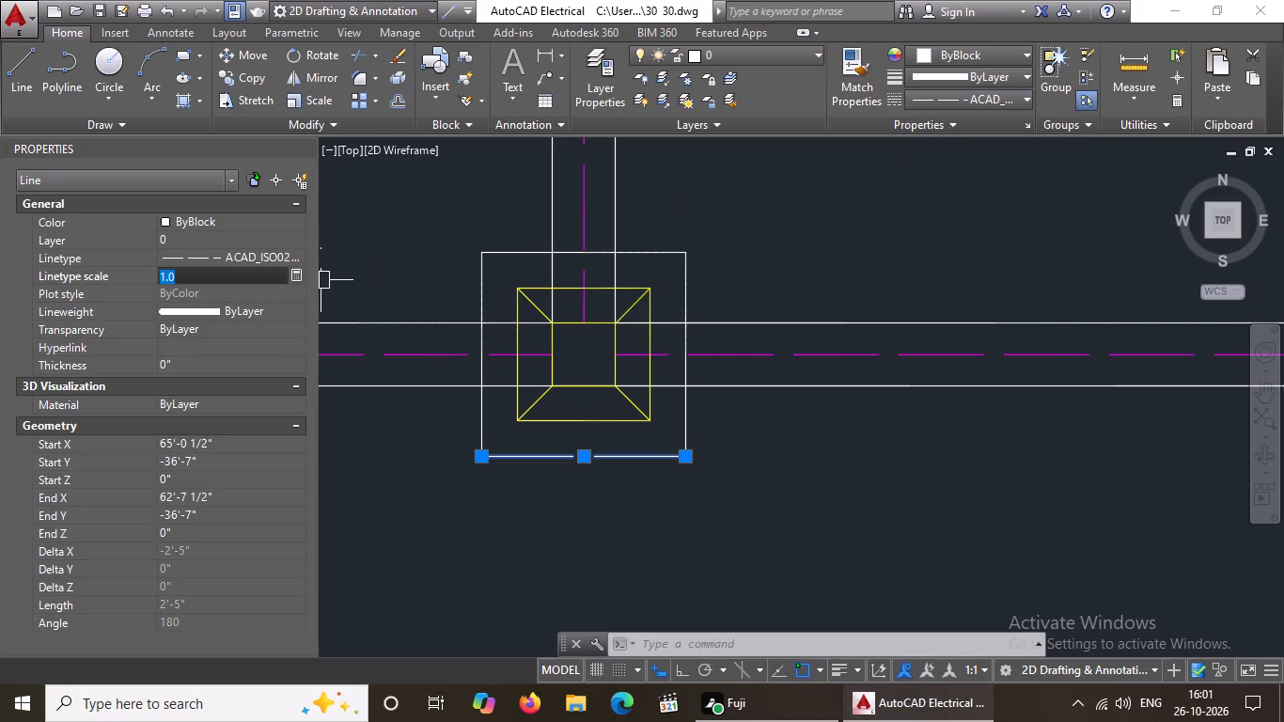
key("BackSpace")
key("BackSpace")
type("0.5")
key("Return")
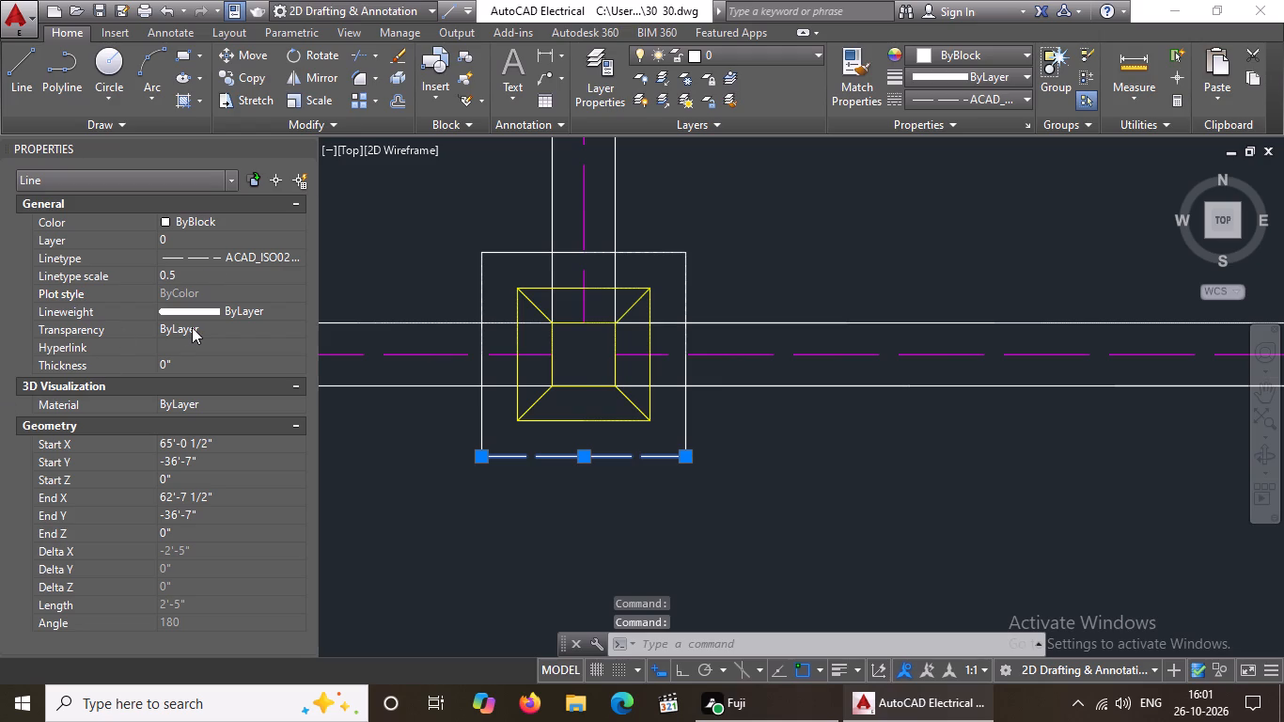
Give the left edge of the third footing's outer square the ACAD_ISO02W100 linetype with a linetype scale of 0.5.
left_click(483, 291)
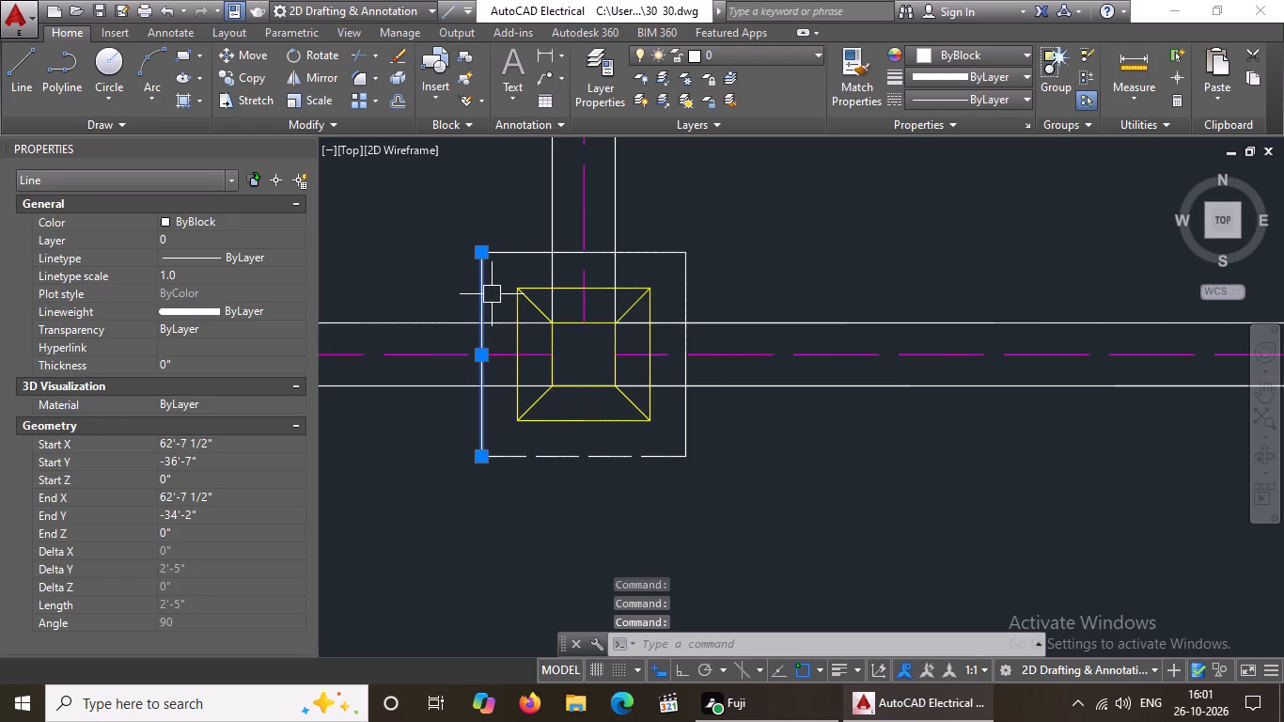
left_click(990, 102)
left_click(959, 165)
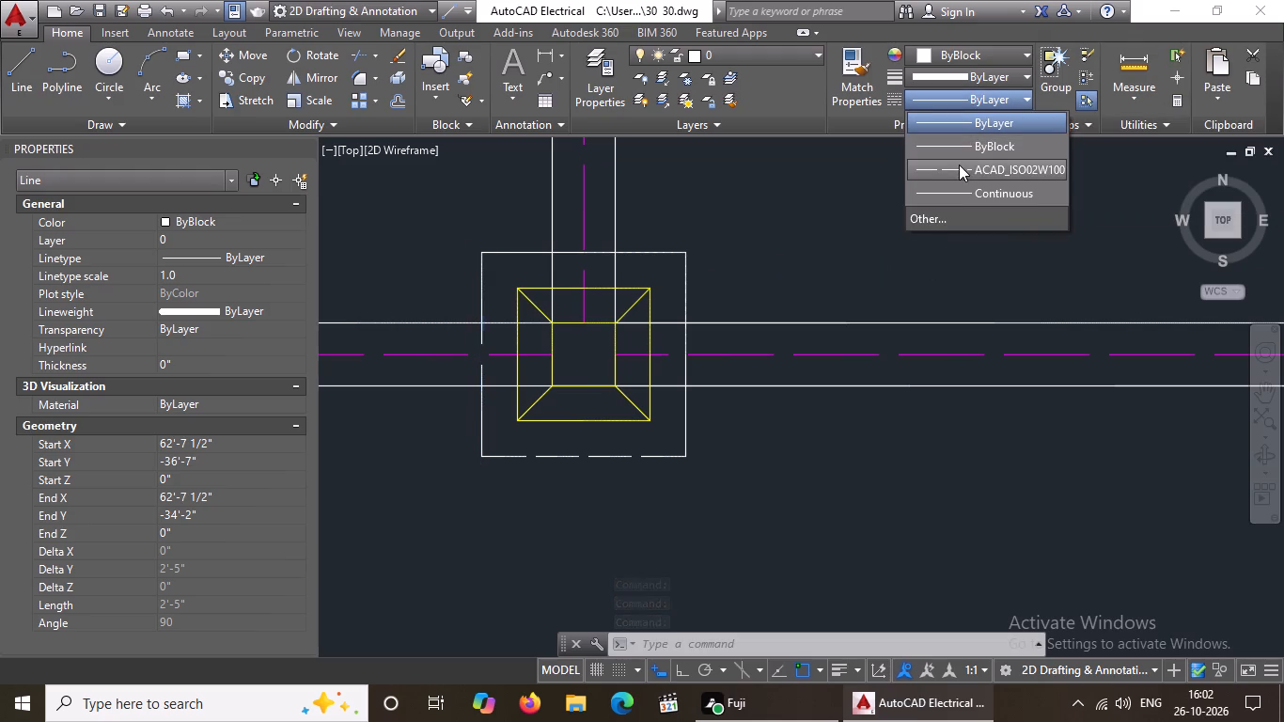
left_click(194, 280)
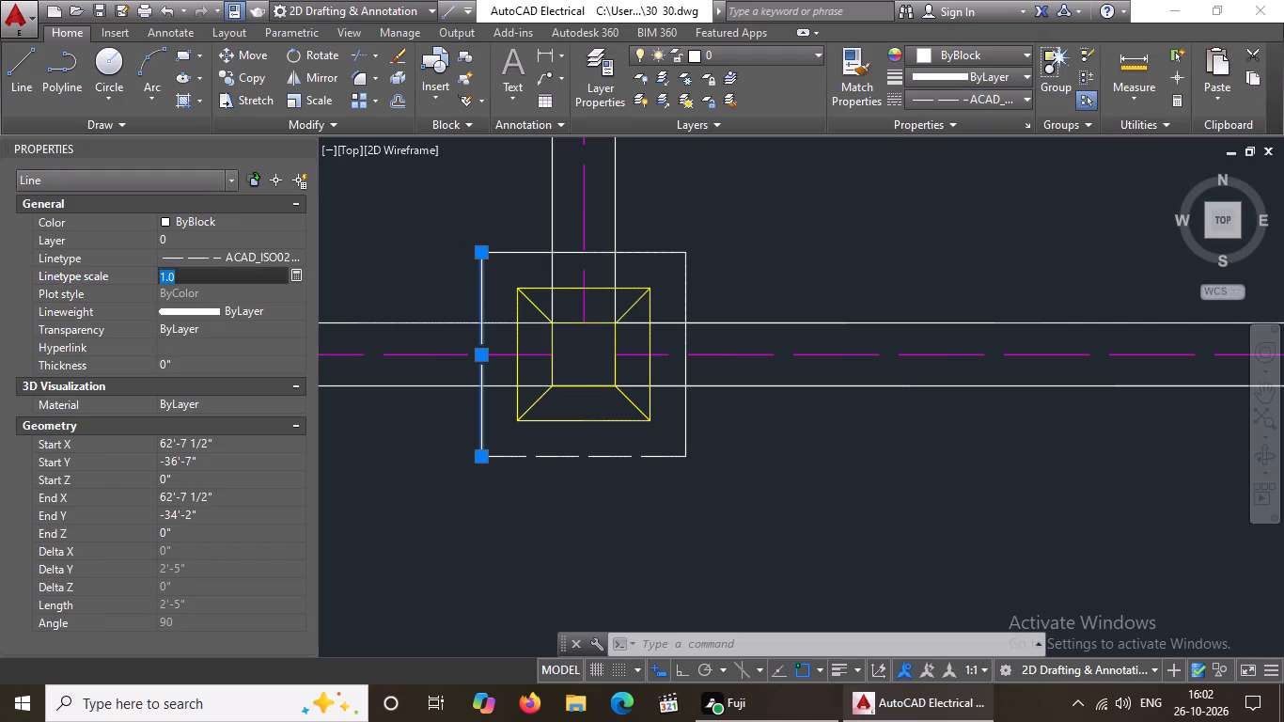
key("BackSpace")
key("BackSpace")
type("0.5")
key("Return")
Give the top edge of the third footing's outer square the ACAD_ISO02W100 linetype with a linetype scale of 0.5.
left_click(514, 259)
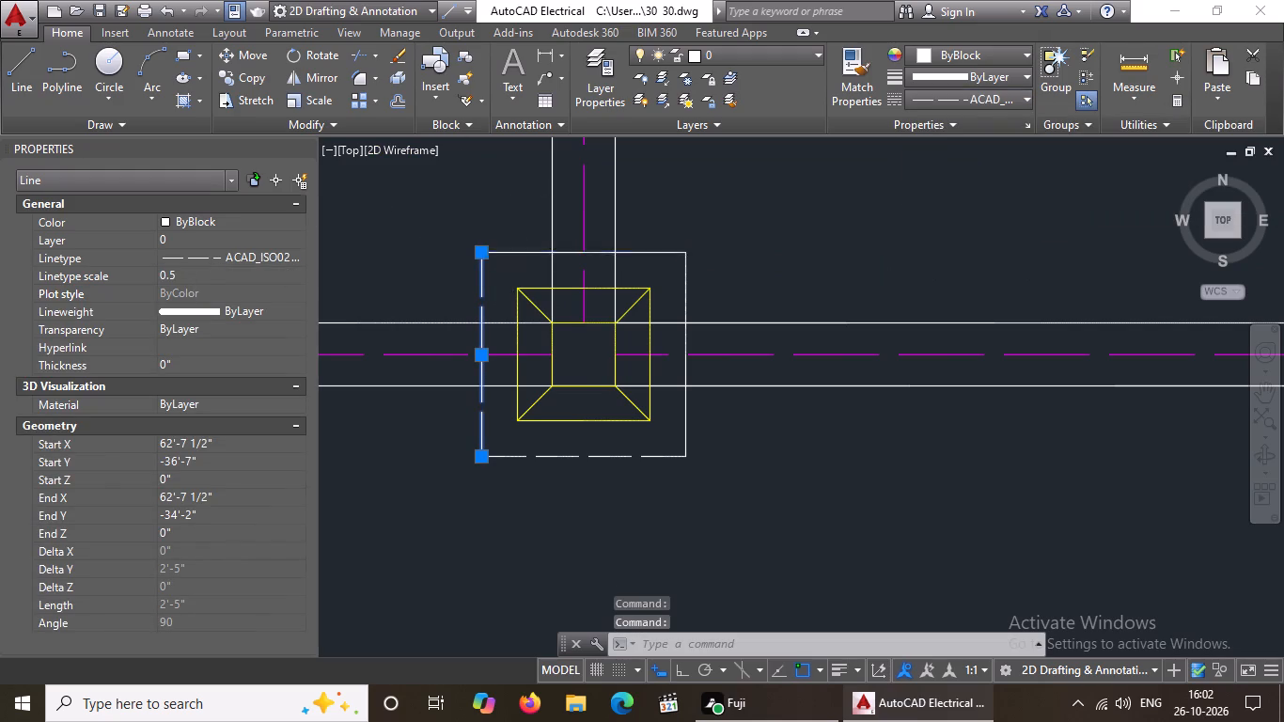
left_click(955, 101)
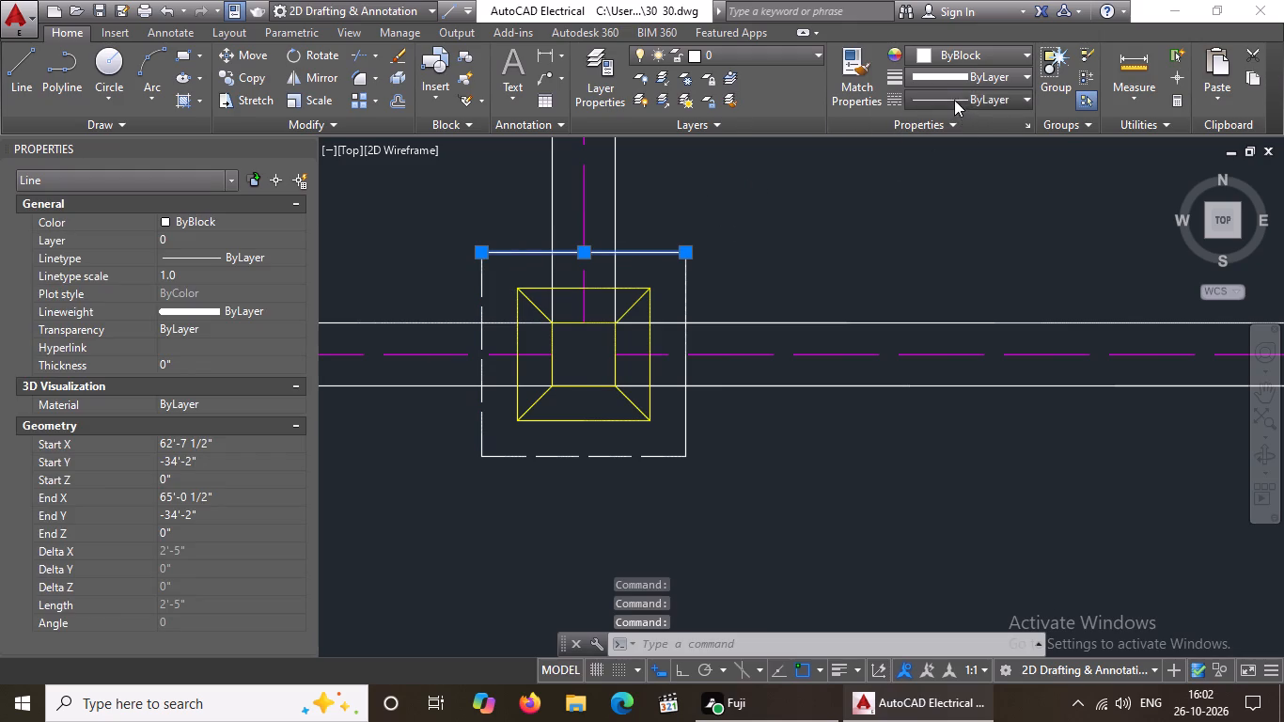
left_click(956, 165)
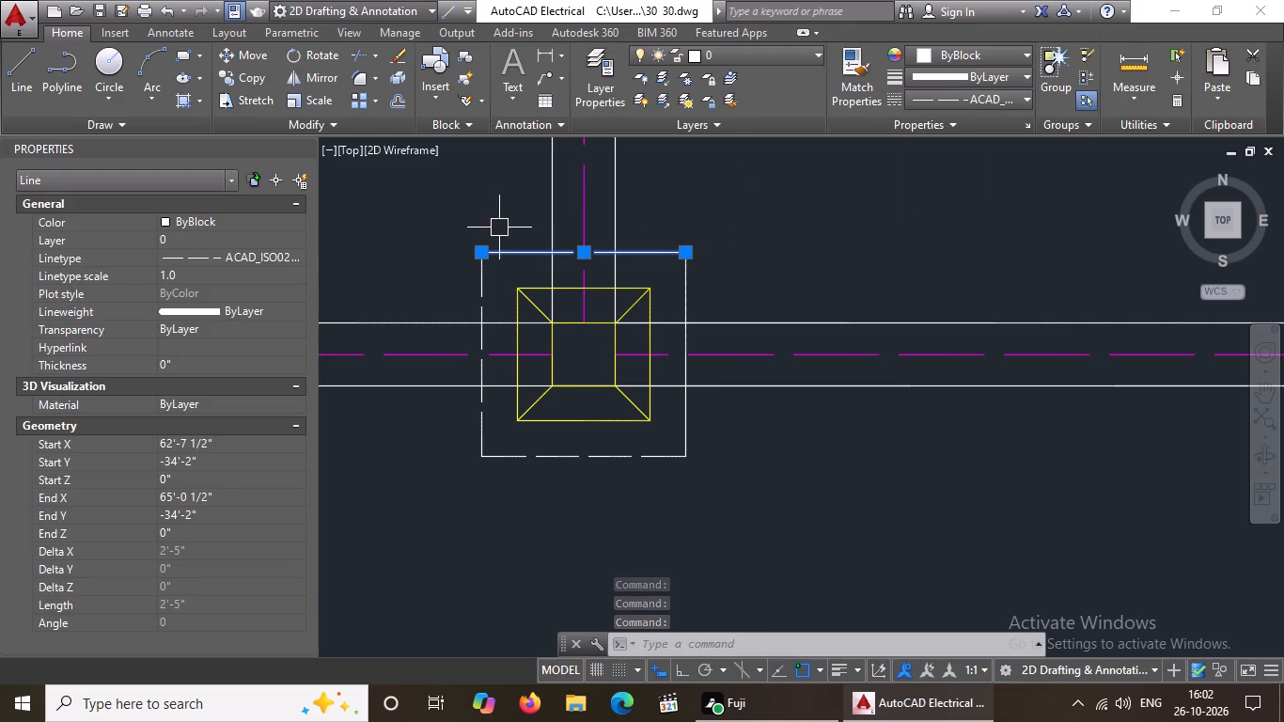
scroll(508, 241, "down", 1)
middle_click_drag(486, 244, 573, 324)
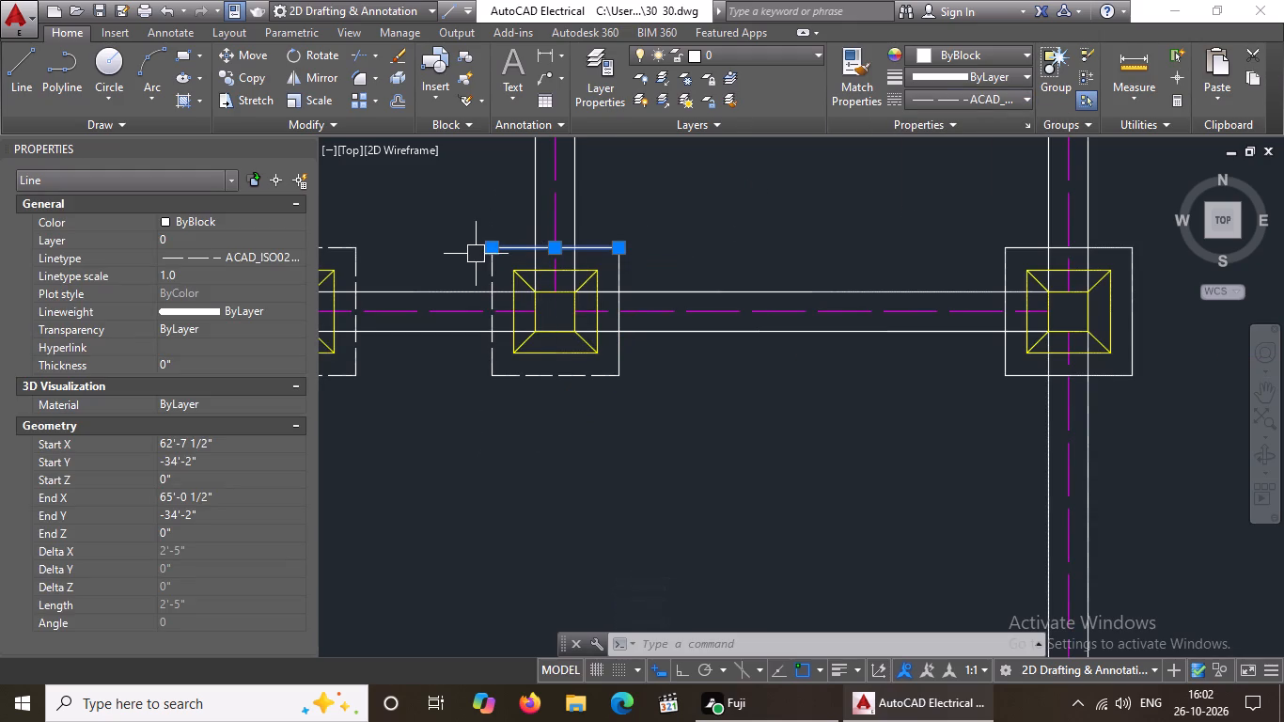
middle_click_drag(482, 241, 525, 378)
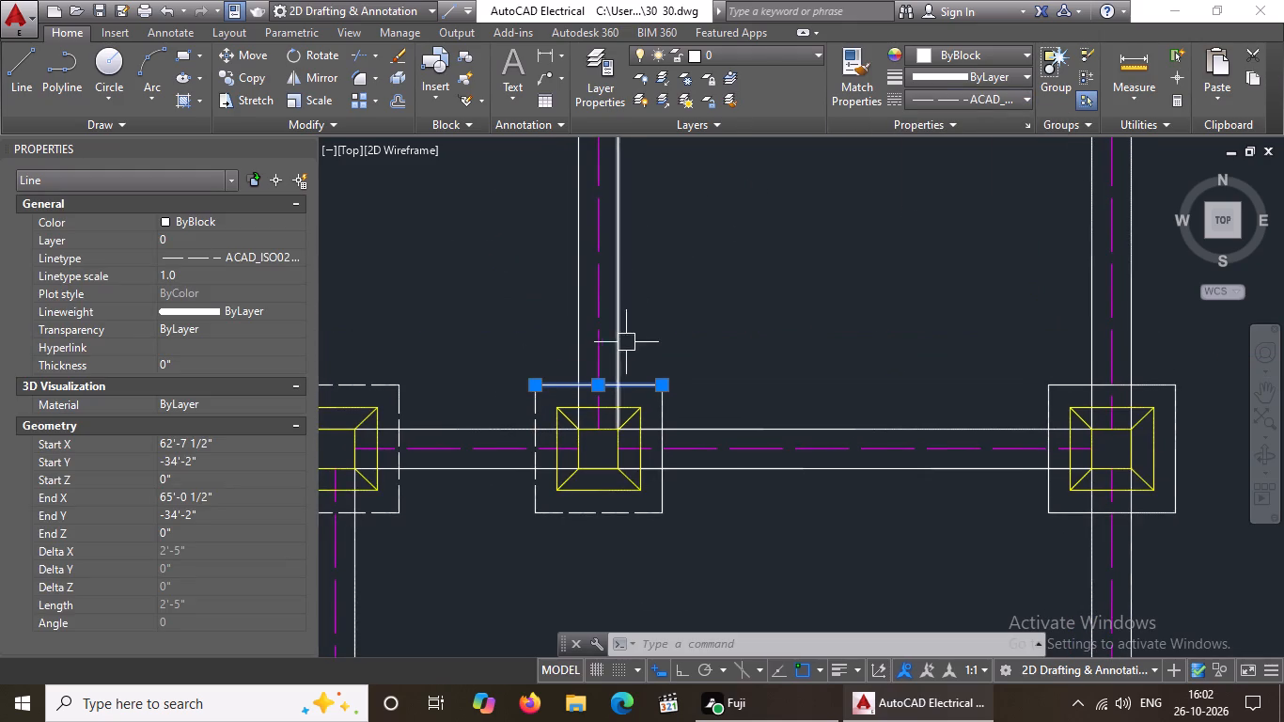
left_click(188, 275)
key("BackSpace")
key("BackSpace")
type("0.5")
key("Return")
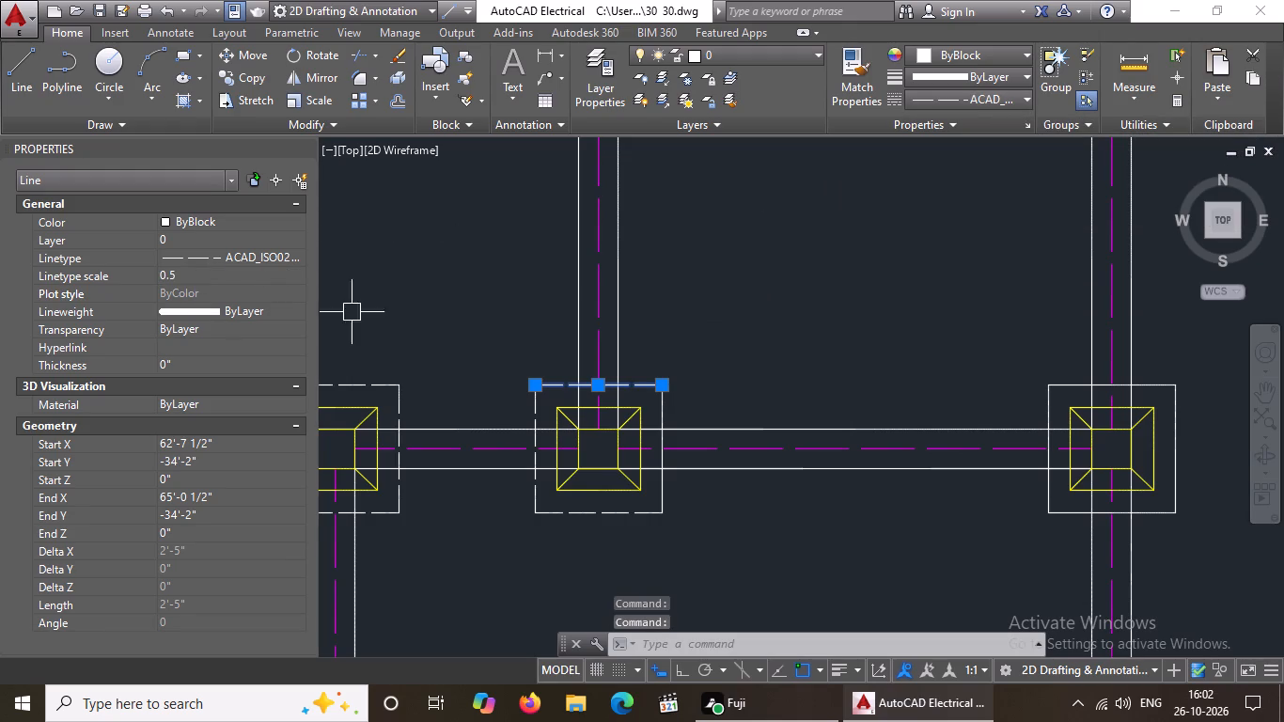
Give the right edge of the second row's third footing's outer square the ACAD_ISO02W100 linetype with a linetype scale of 0.5.
left_click(664, 409)
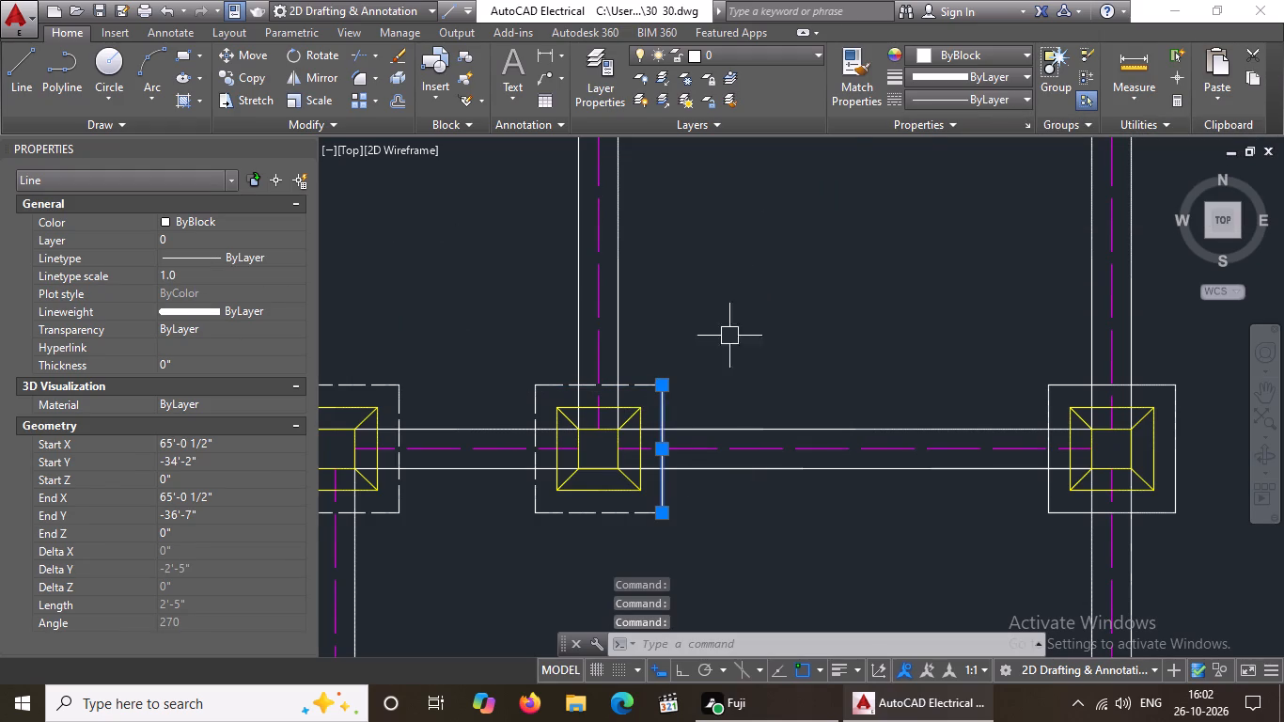
left_click(947, 95)
left_click(948, 171)
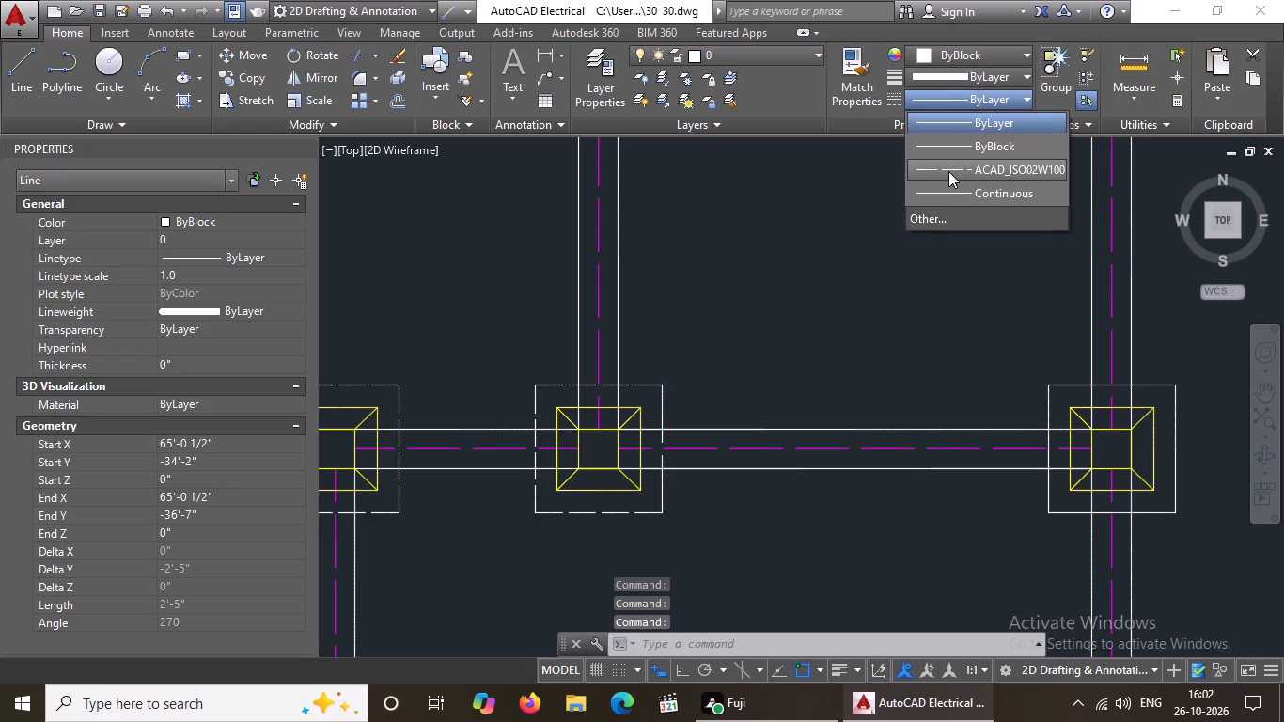
left_click(180, 276)
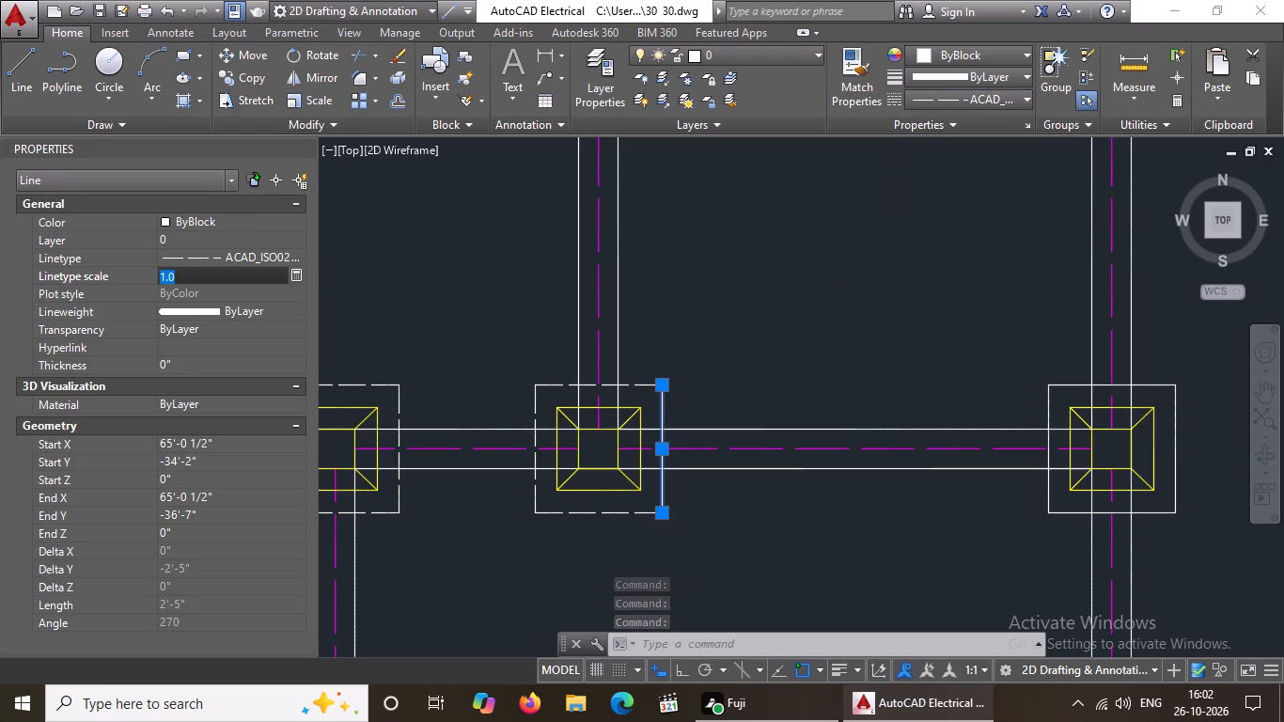
key("BackSpace")
key("BackSpace")
type("0.5")
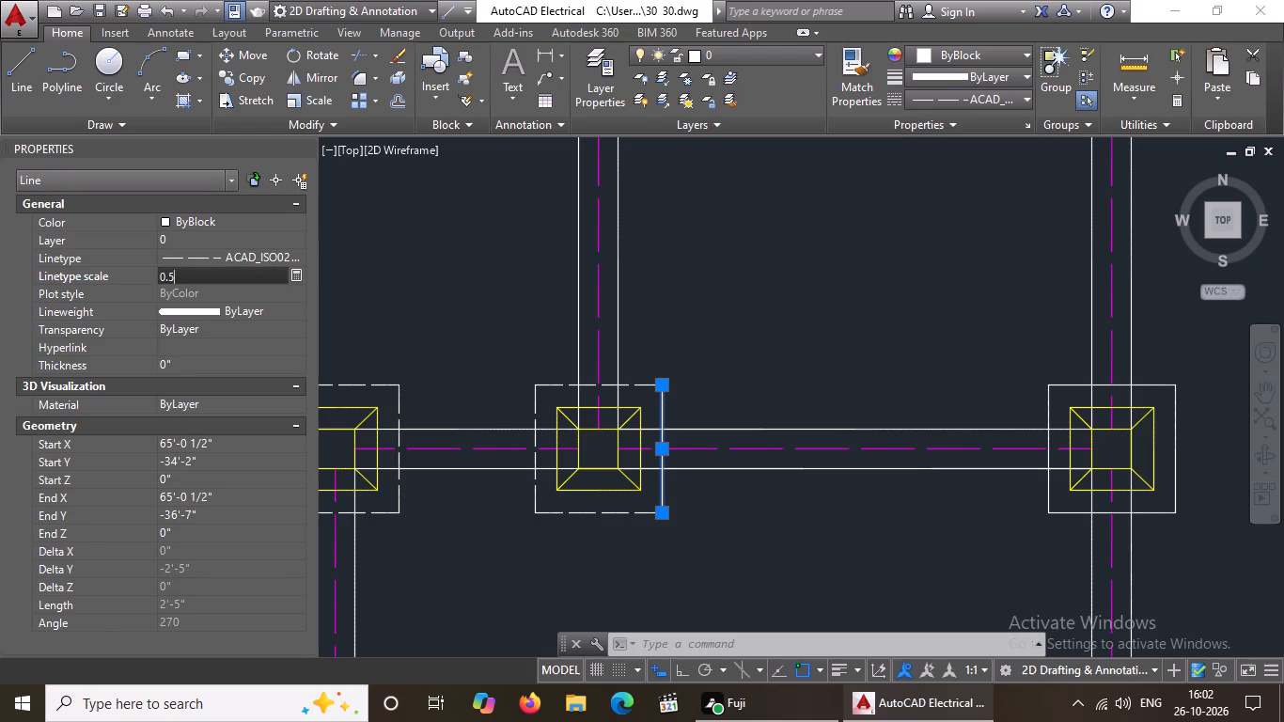
key("Return")
Give the bottom edge of the same row's fourth, rightmost footing's outer square the ACAD_ISO02W100 linetype with a linetype scale of 0.5.
scroll(575, 432, "down", 2)
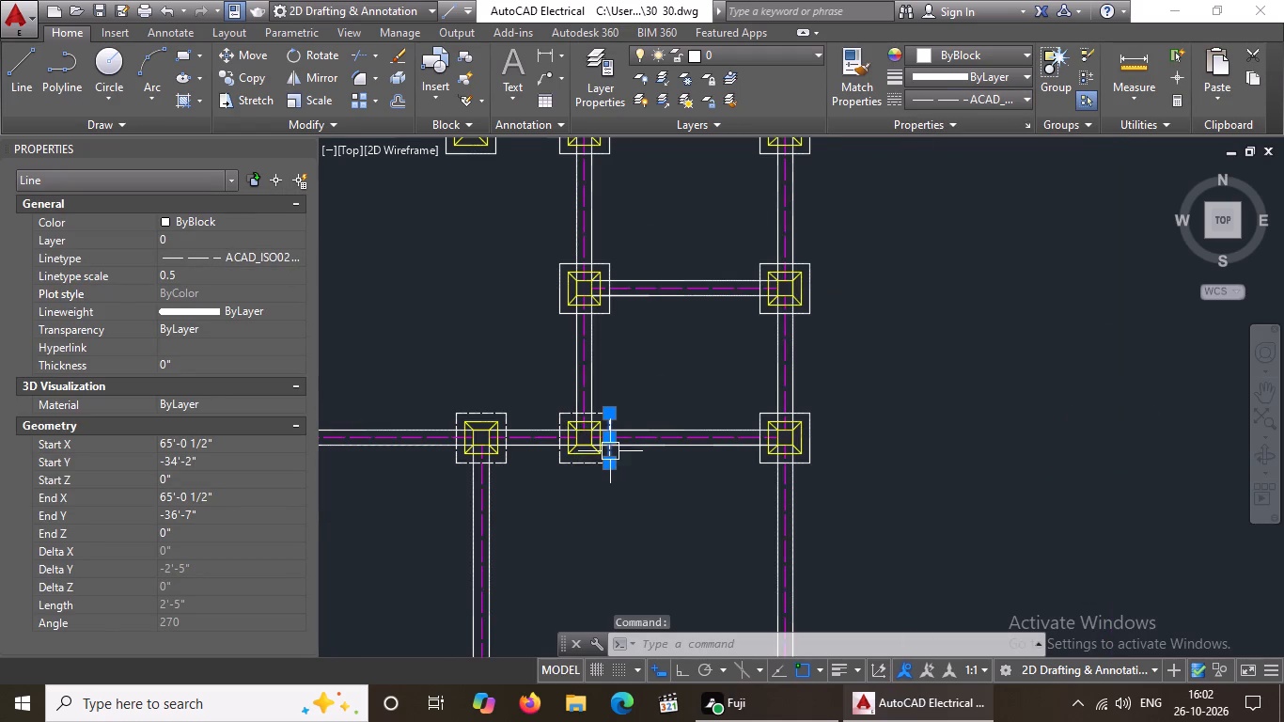
middle_click_drag(526, 447, 574, 437)
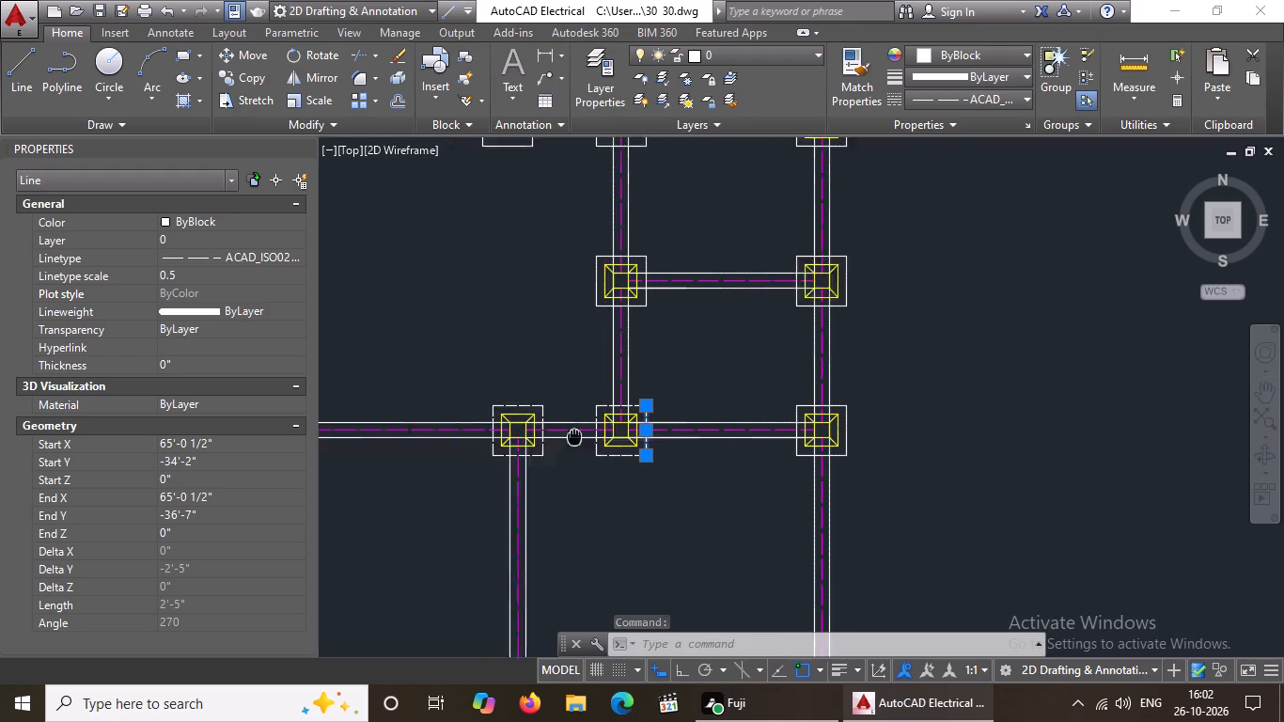
middle_click_drag(574, 437, 680, 439)
middle_click_drag(509, 411, 588, 421)
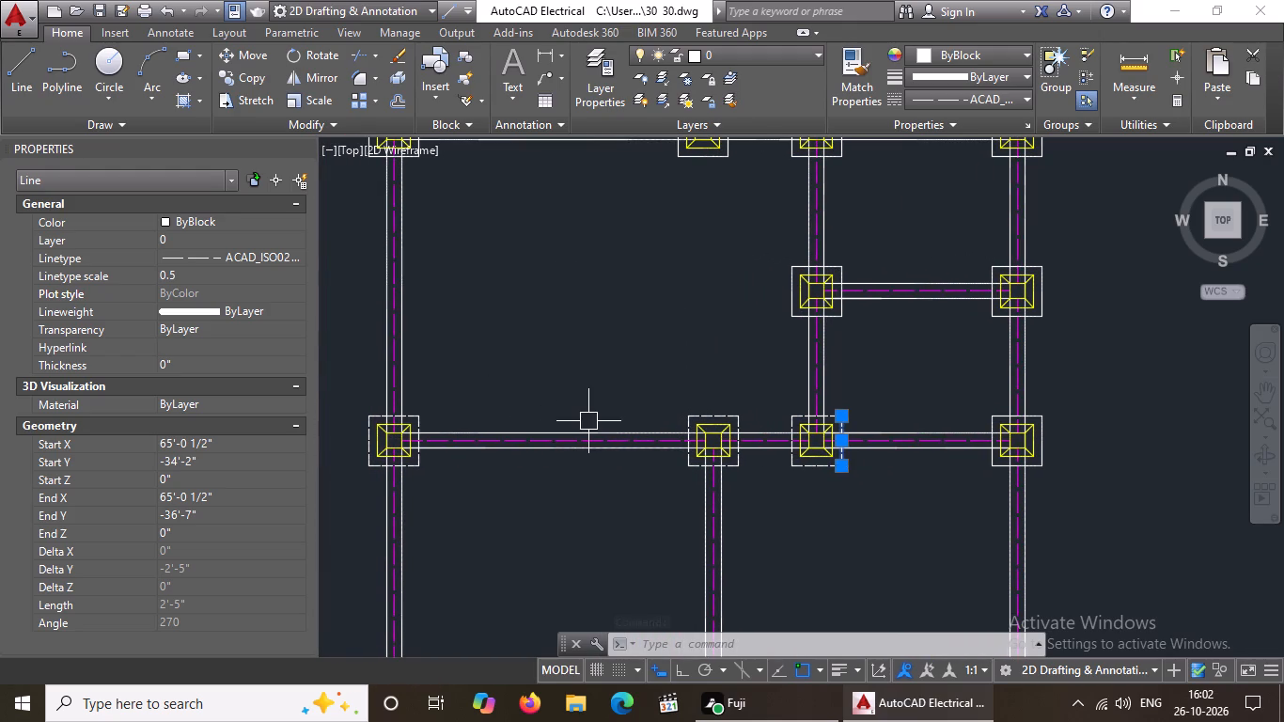
scroll(1020, 451, "up", 3)
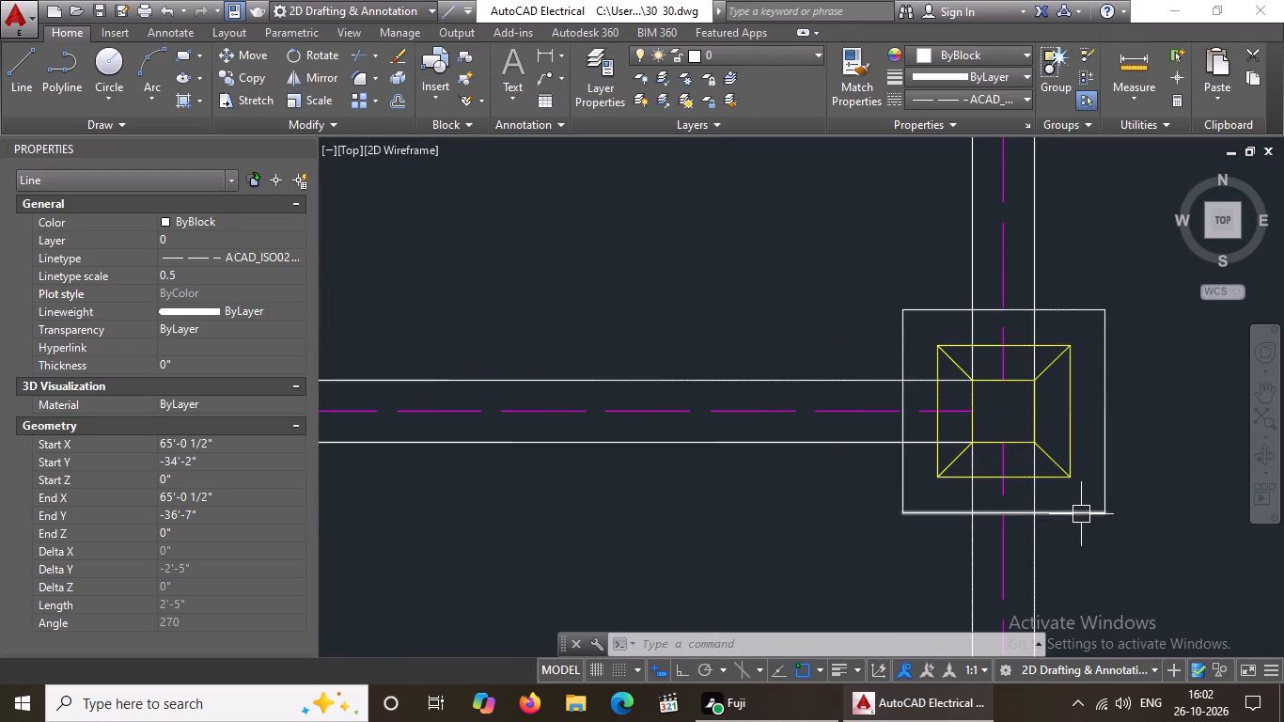
left_click(1081, 513)
left_click(968, 98)
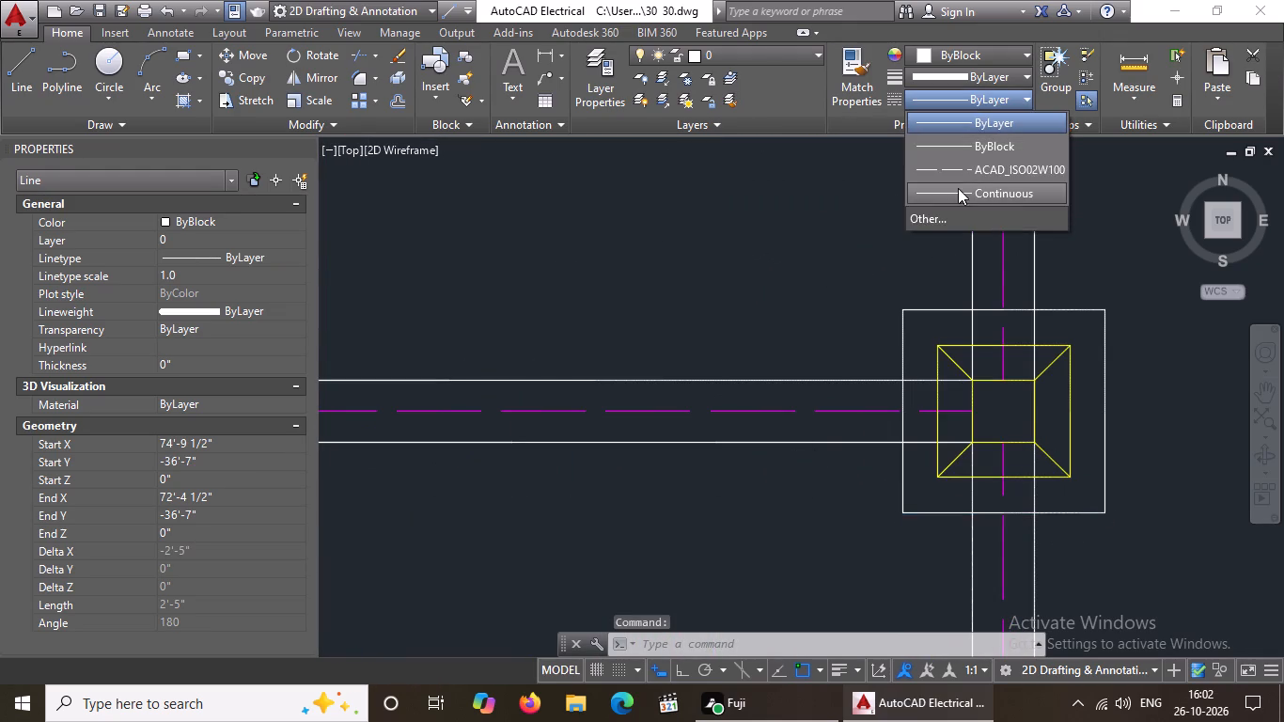
left_click(962, 168)
left_click(195, 272)
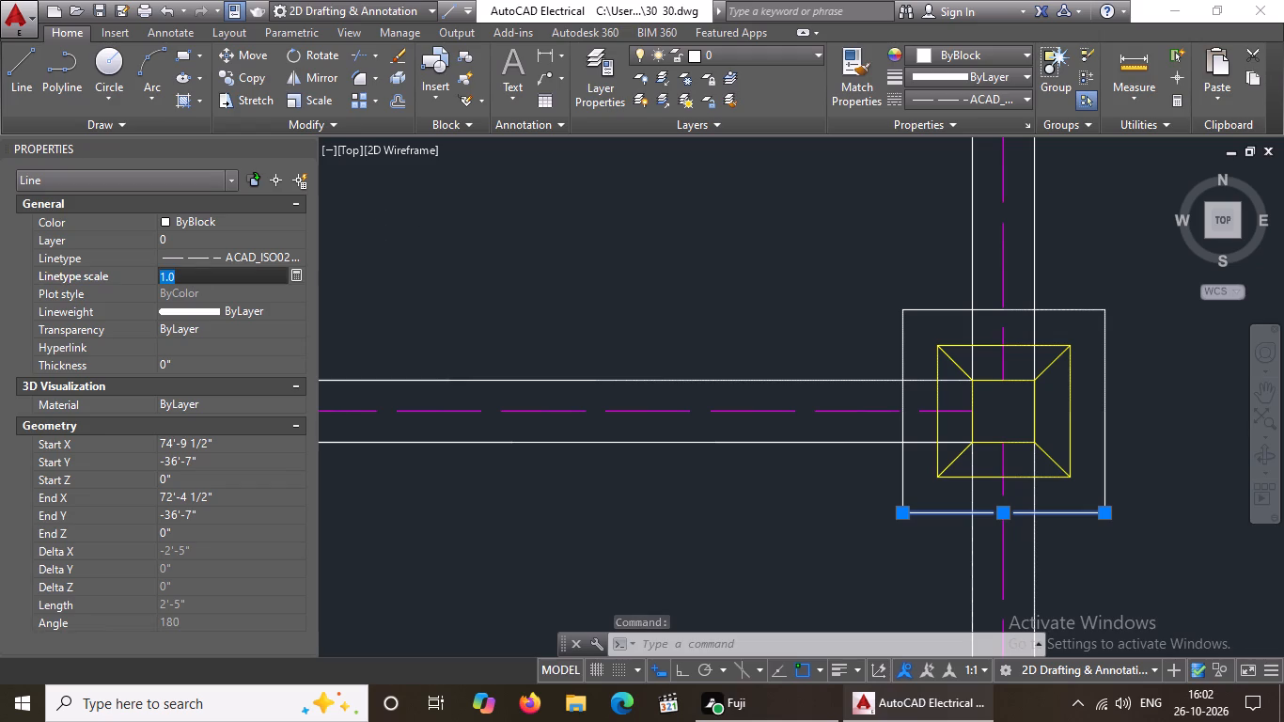
key("BackSpace")
key("BackSpace")
type("0.5")
key("Return")
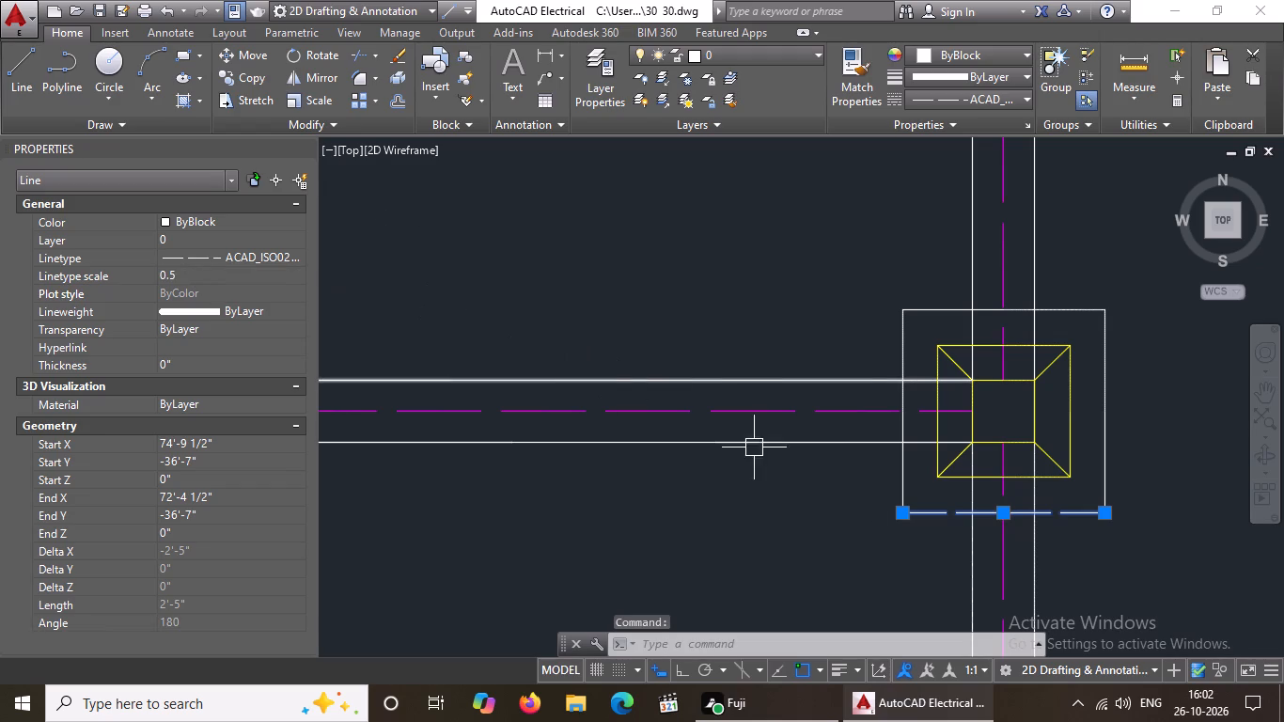
Give the left edge of the fourth footing's outer square the ACAD_ISO02W100 linetype with a linetype scale of 0.5.
left_click(900, 481)
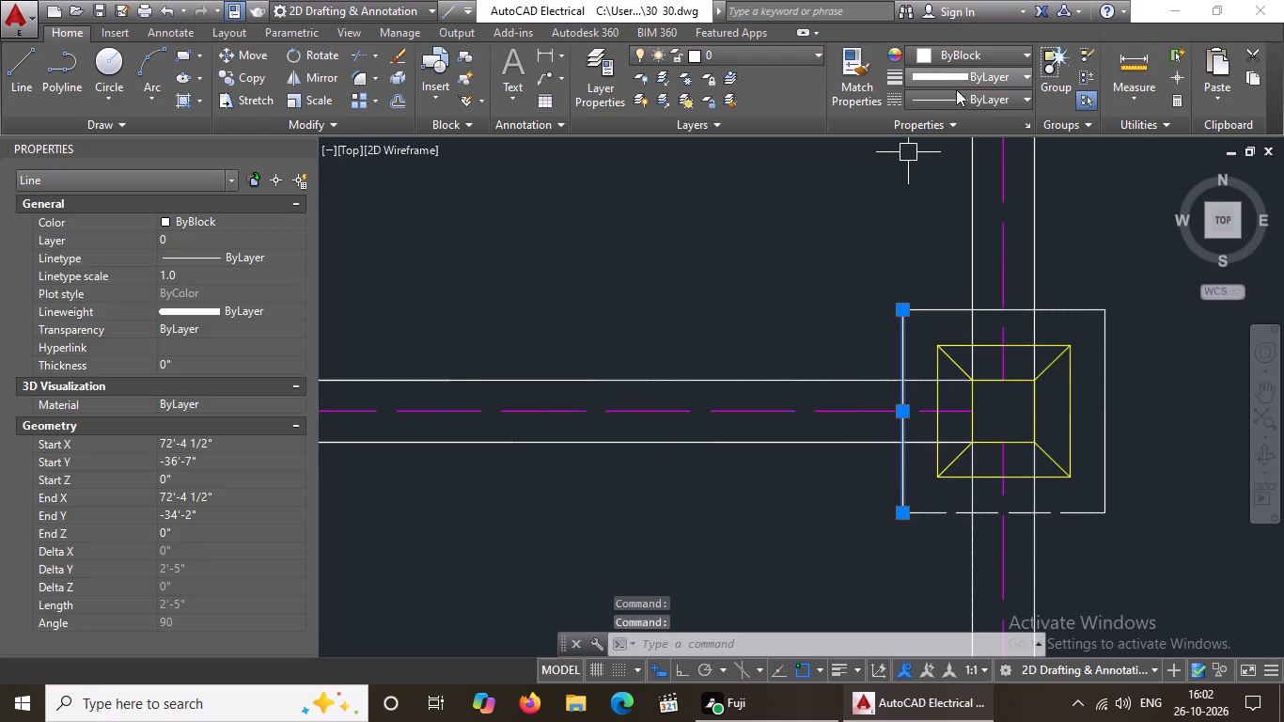
left_click(952, 102)
left_click(951, 172)
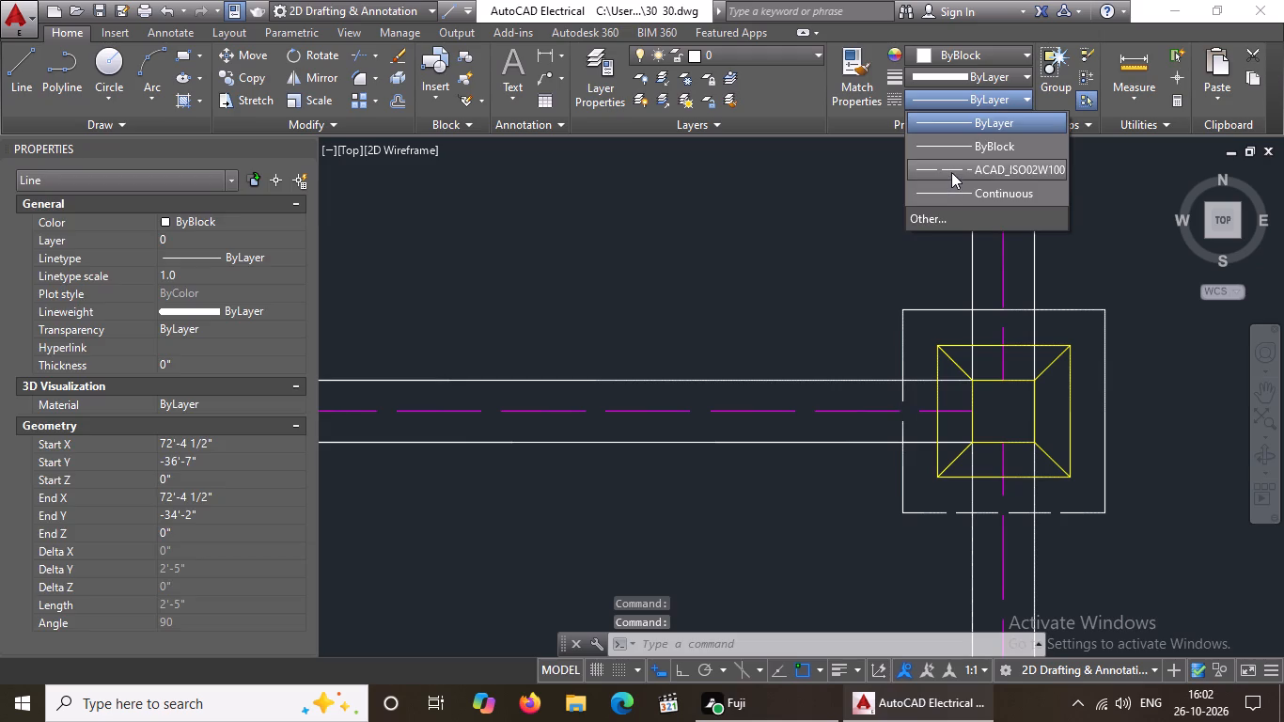
left_click(204, 275)
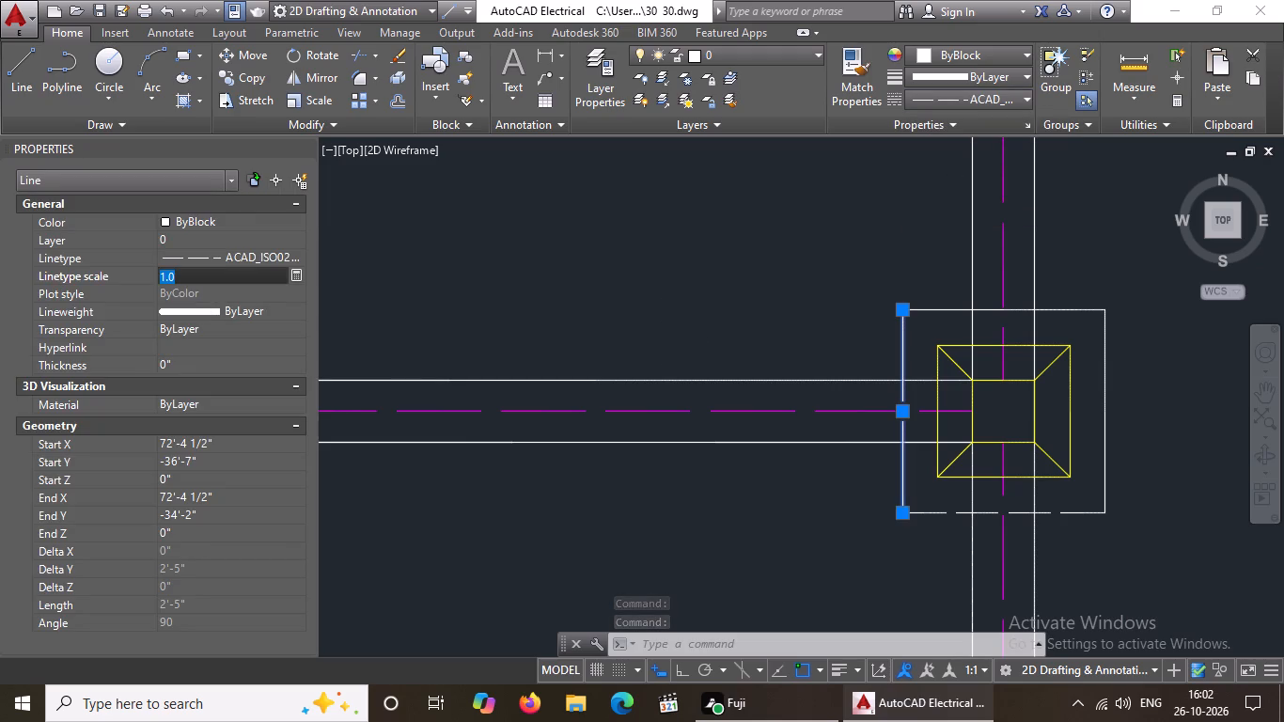
key("BackSpace")
key("BackSpace")
type("0.5")
key("Return")
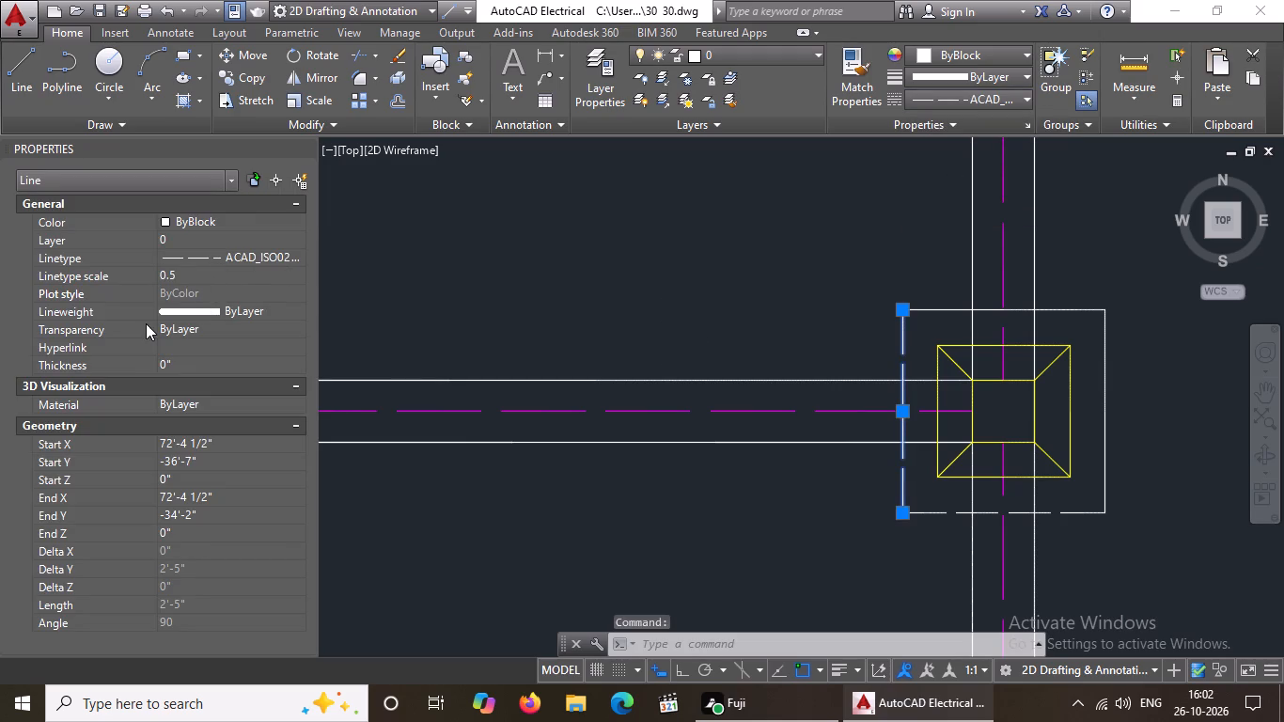
Give the top edge of the fourth footing's outer square the ACAD_ISO02W100 linetype with a linetype scale of 0.5.
scroll(146, 323, "down", 3)
scroll(451, 322, "down", 3)
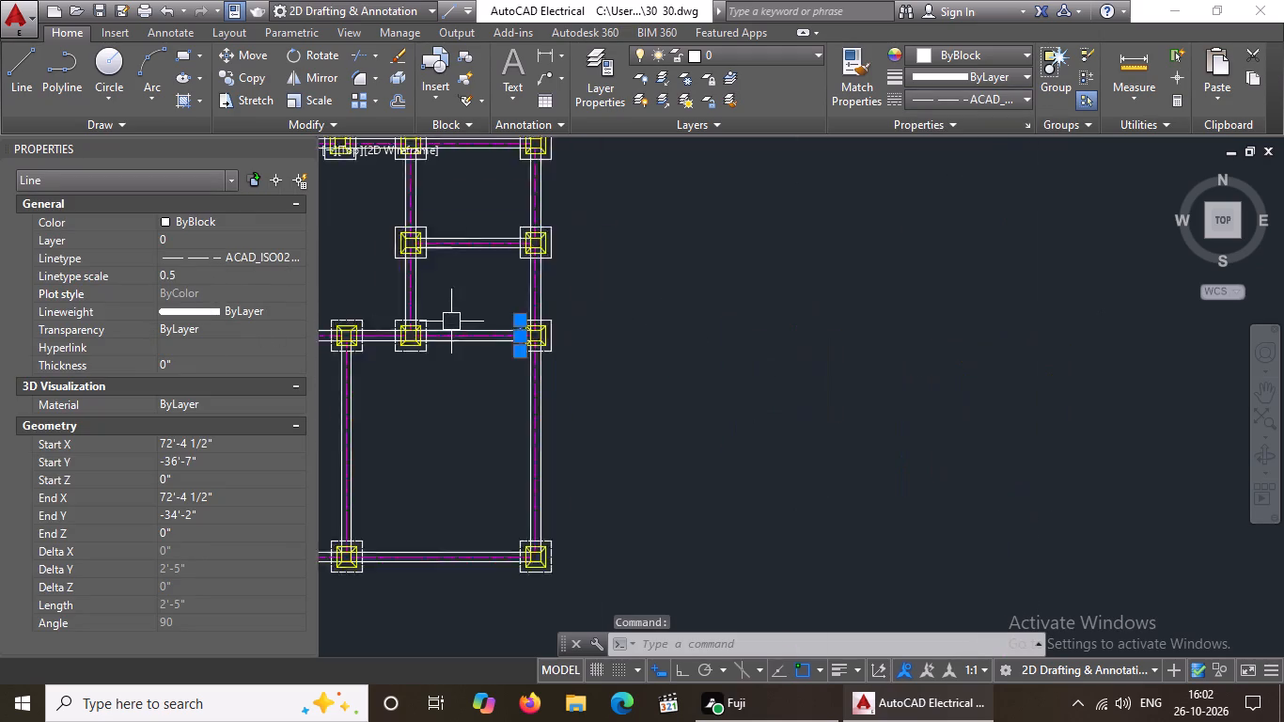
scroll(451, 322, "down", 1)
scroll(511, 324, "up", 3)
scroll(614, 326, "up", 2)
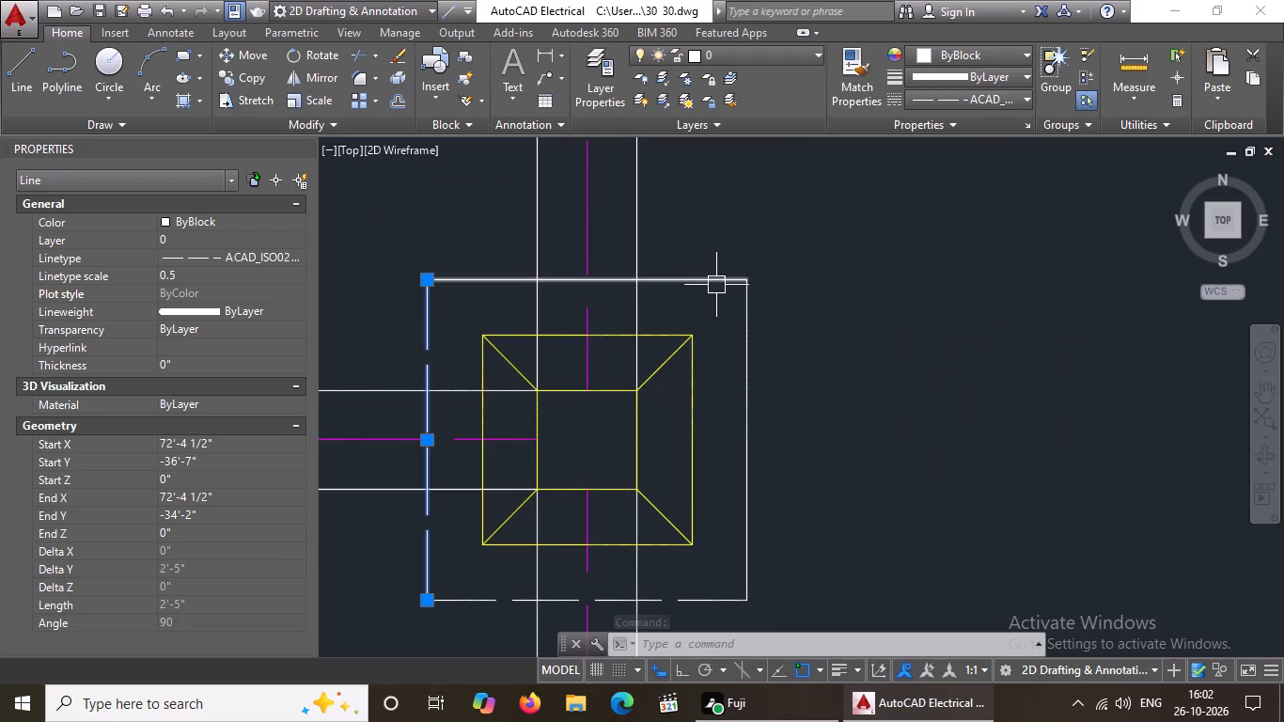
left_click(716, 284)
left_click_drag(979, 90, 979, 100)
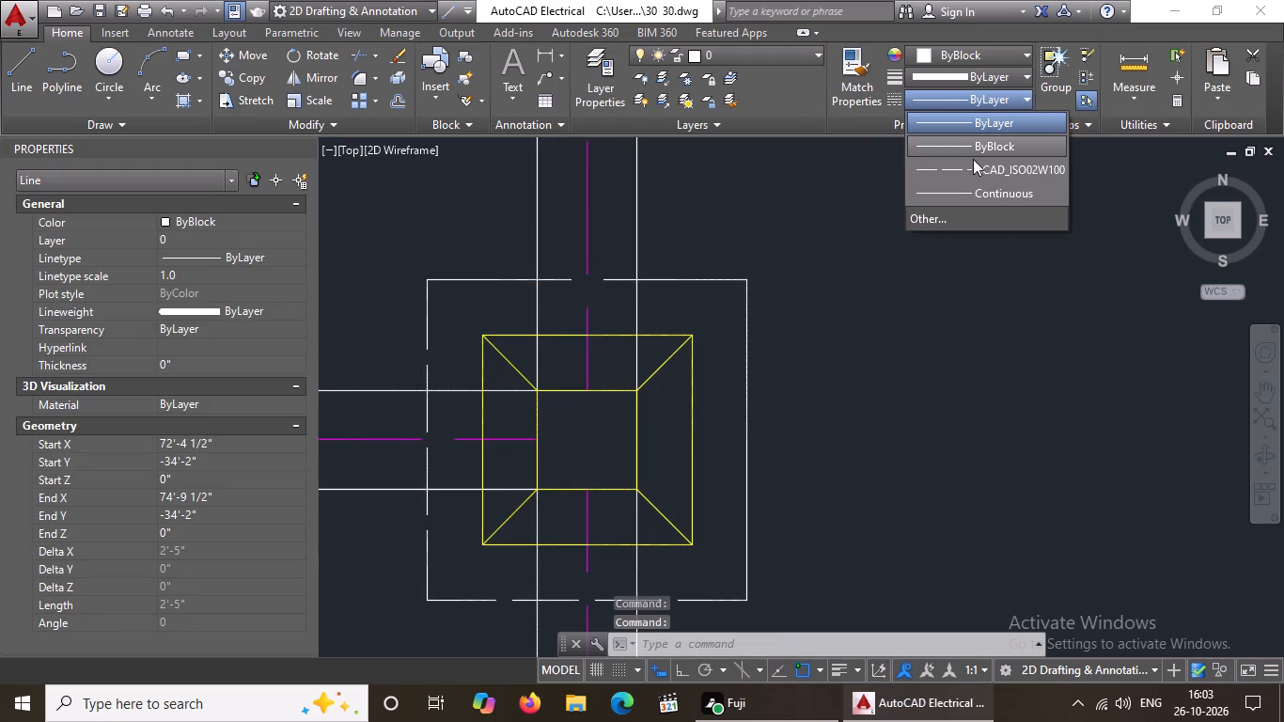
left_click(961, 168)
left_click(219, 277)
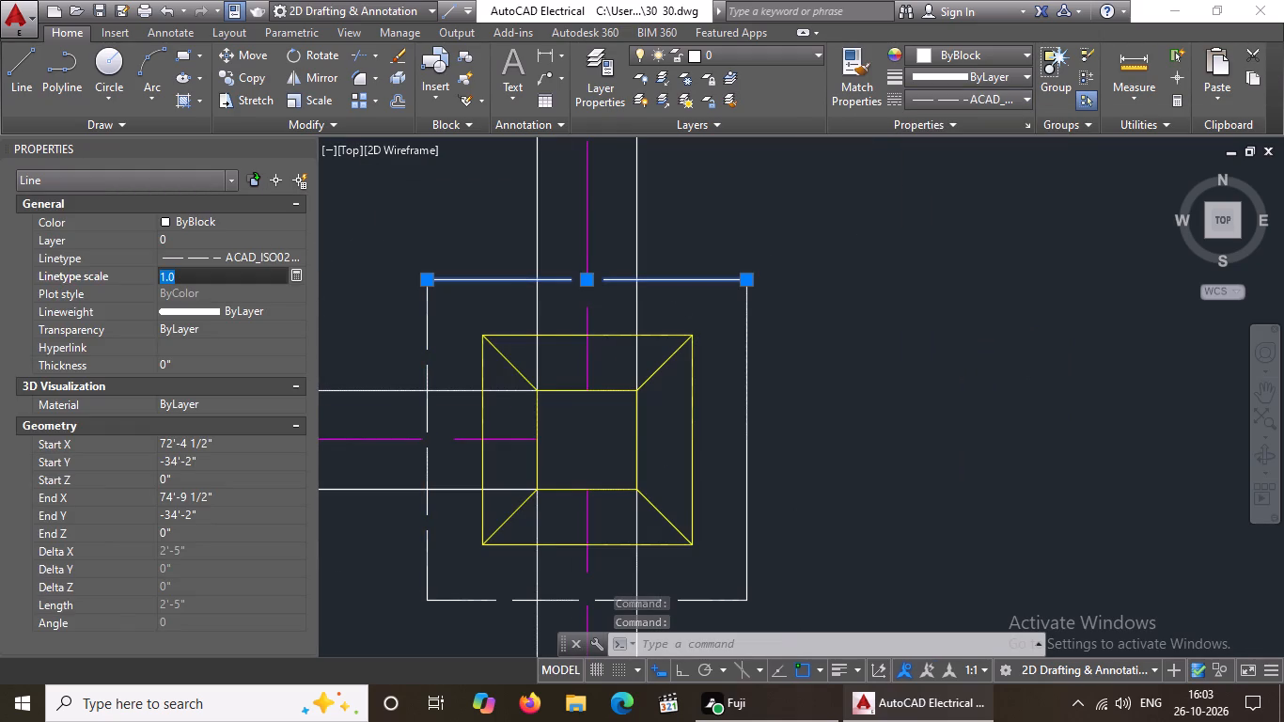
key("BackSpace")
key("BackSpace")
type("0.5")
key("Return")
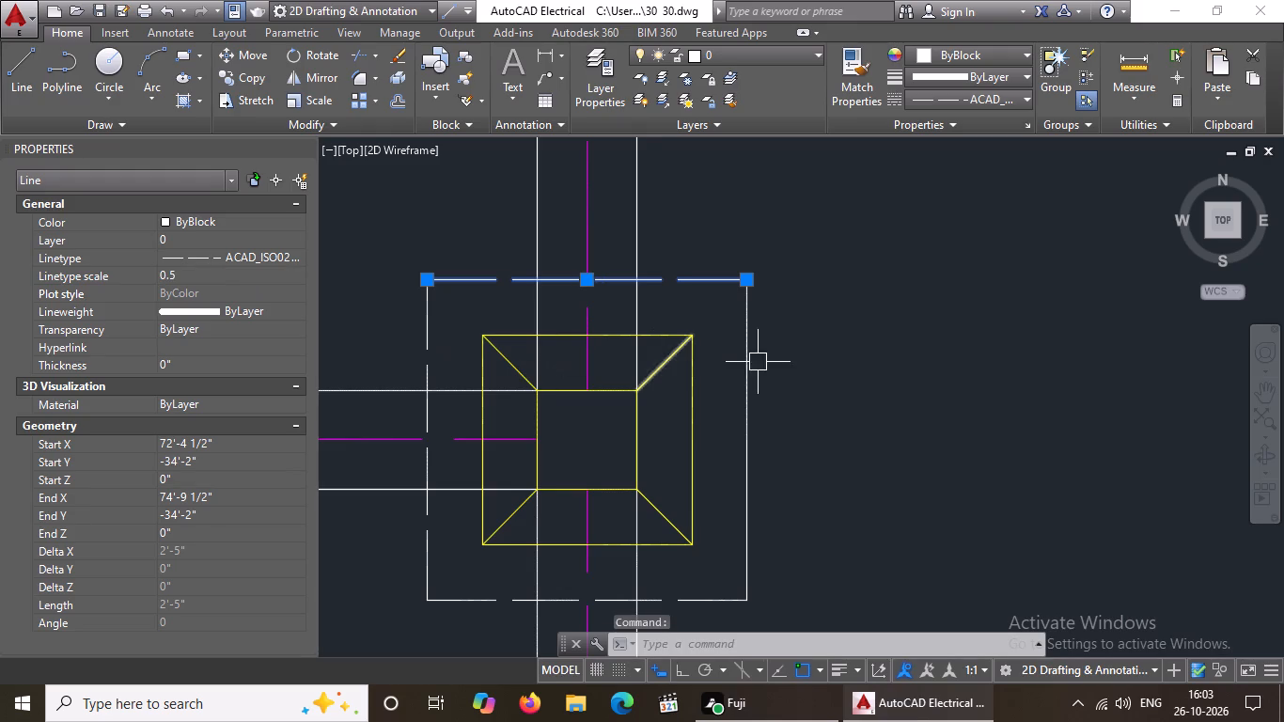
Give the right edge of the fourth footing's outer square the ACAD_ISO02W100 linetype with a linetype scale of 0.5.
left_click(747, 381)
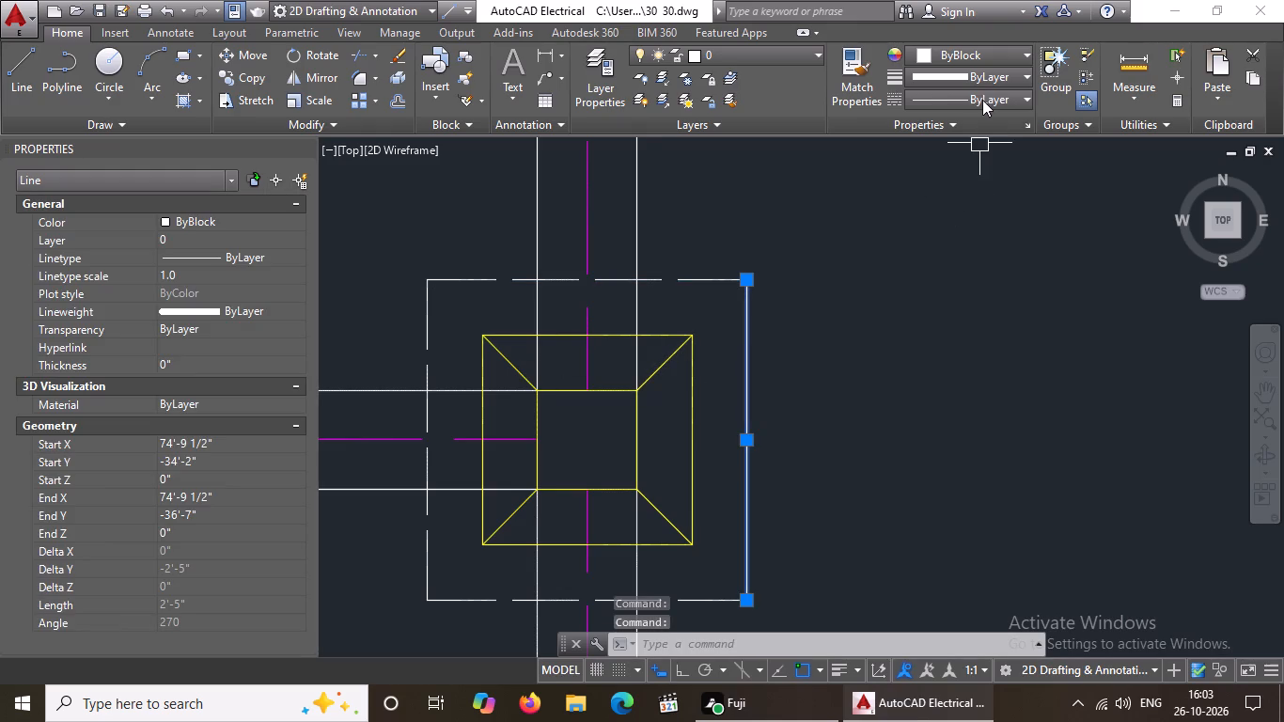
left_click(982, 102)
left_click(968, 169)
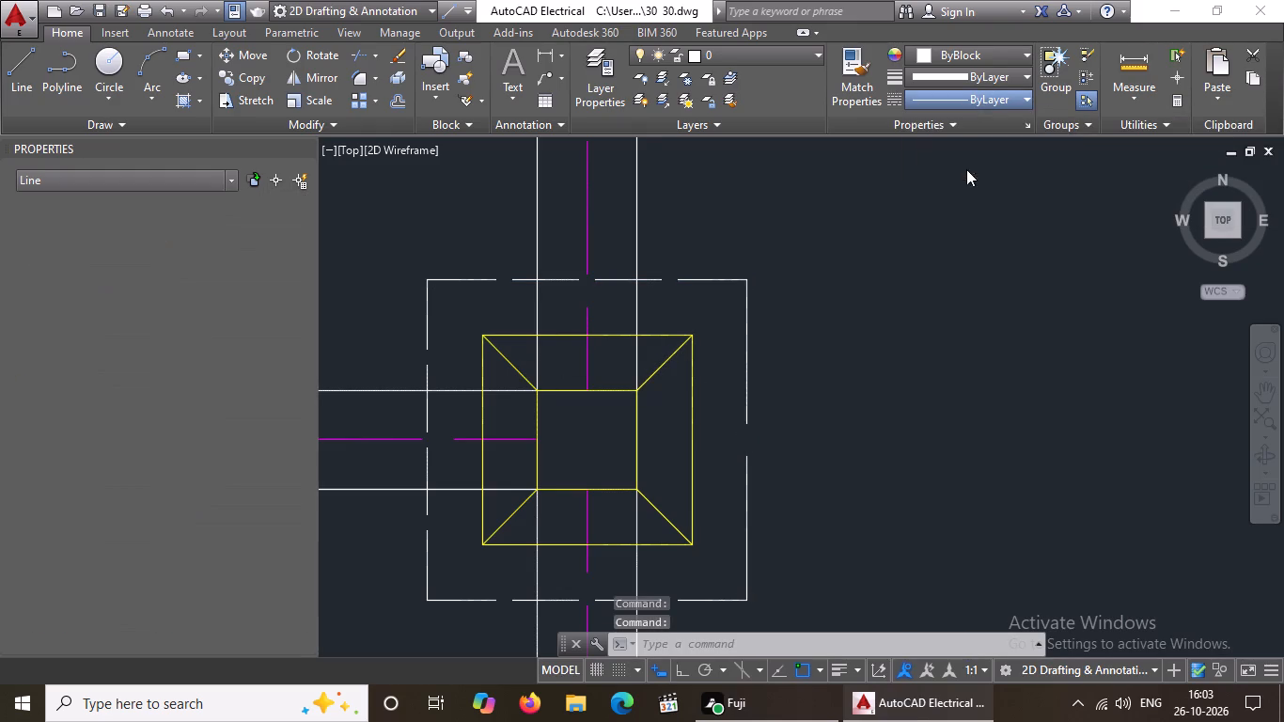
left_click(187, 275)
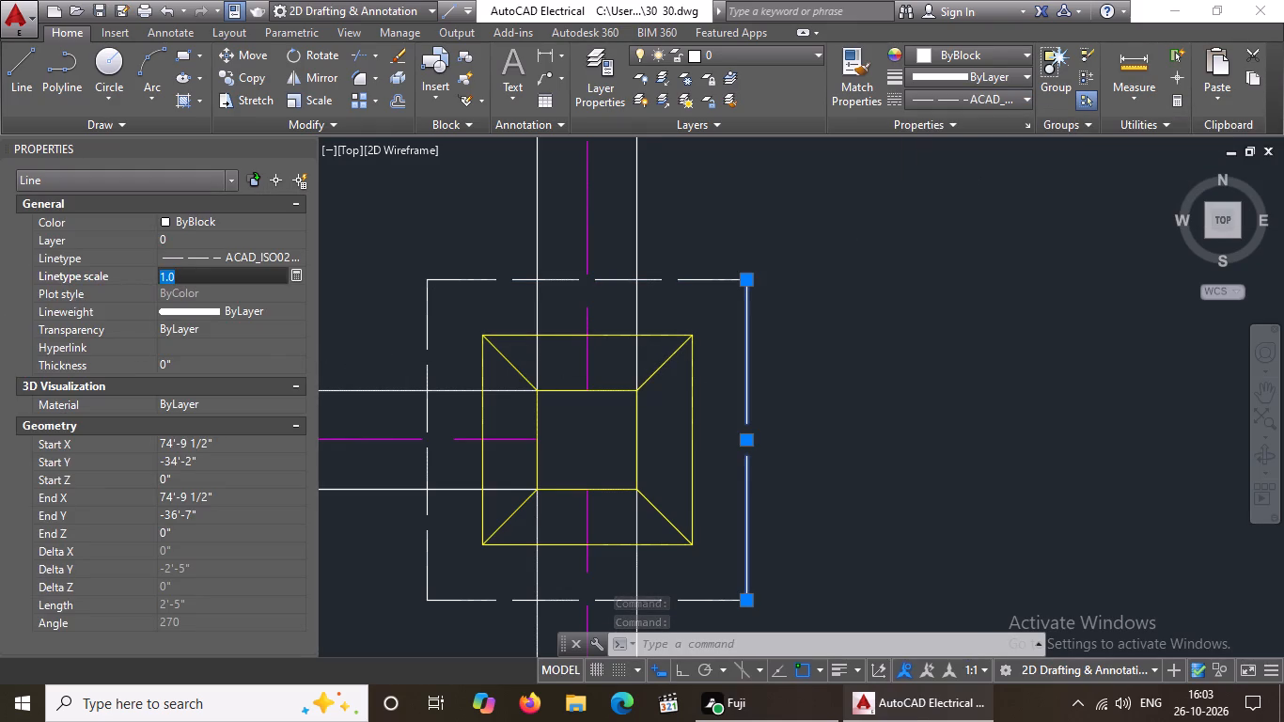
key("BackSpace")
key("BackSpace")
key("0")
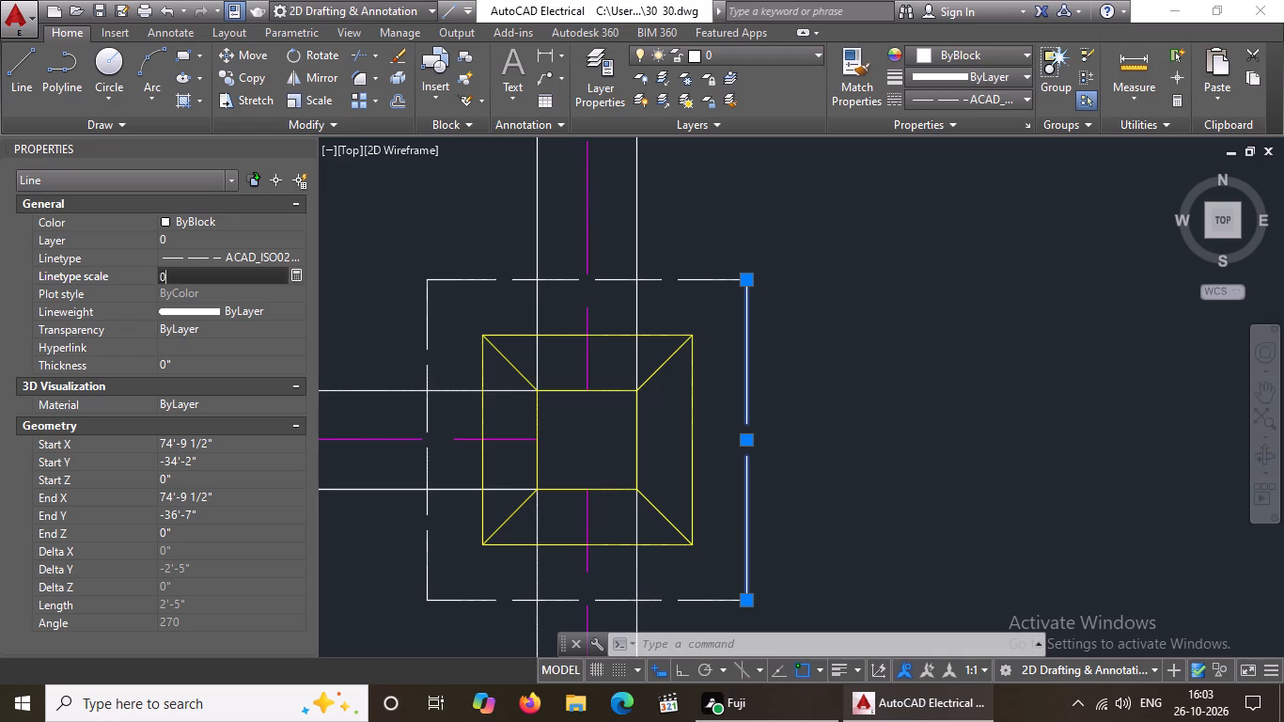
key("period")
key("5")
key("Return")
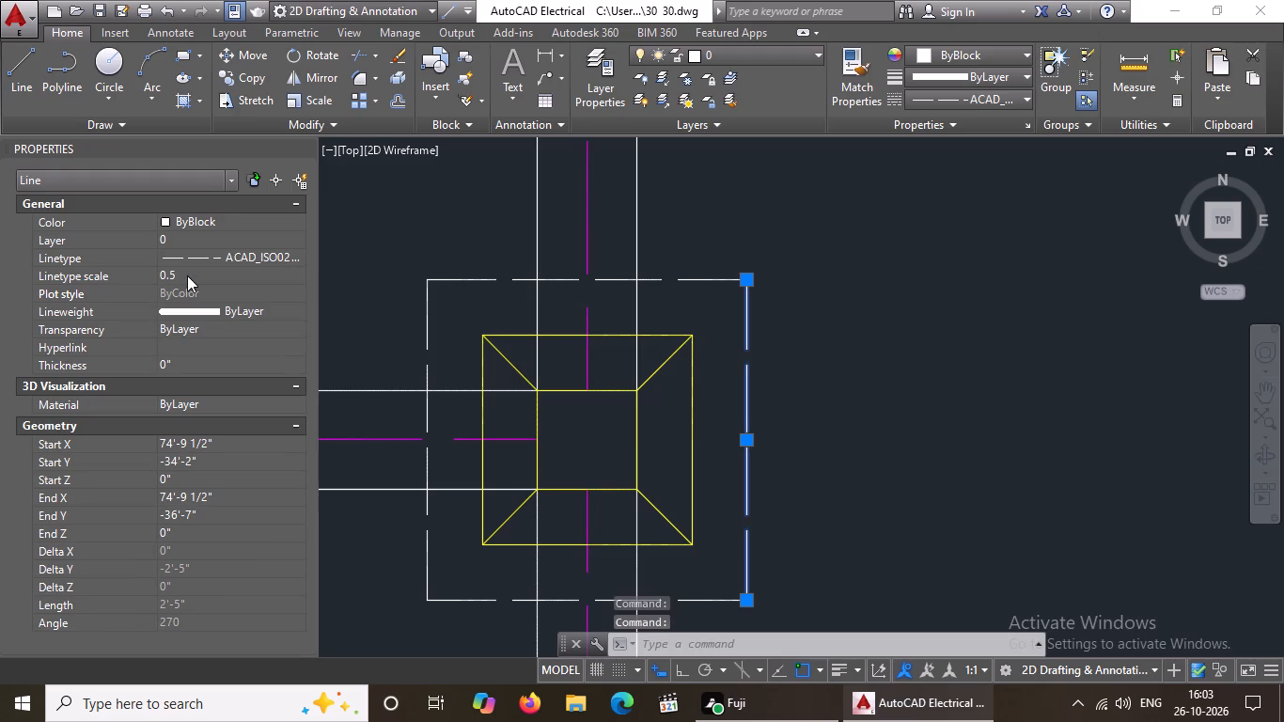
Give the left edge of the outer square of the third row's left footing the ACAD_ISO02W100 linetype with a linetype scale of 0.5.
scroll(565, 294, "down", 4)
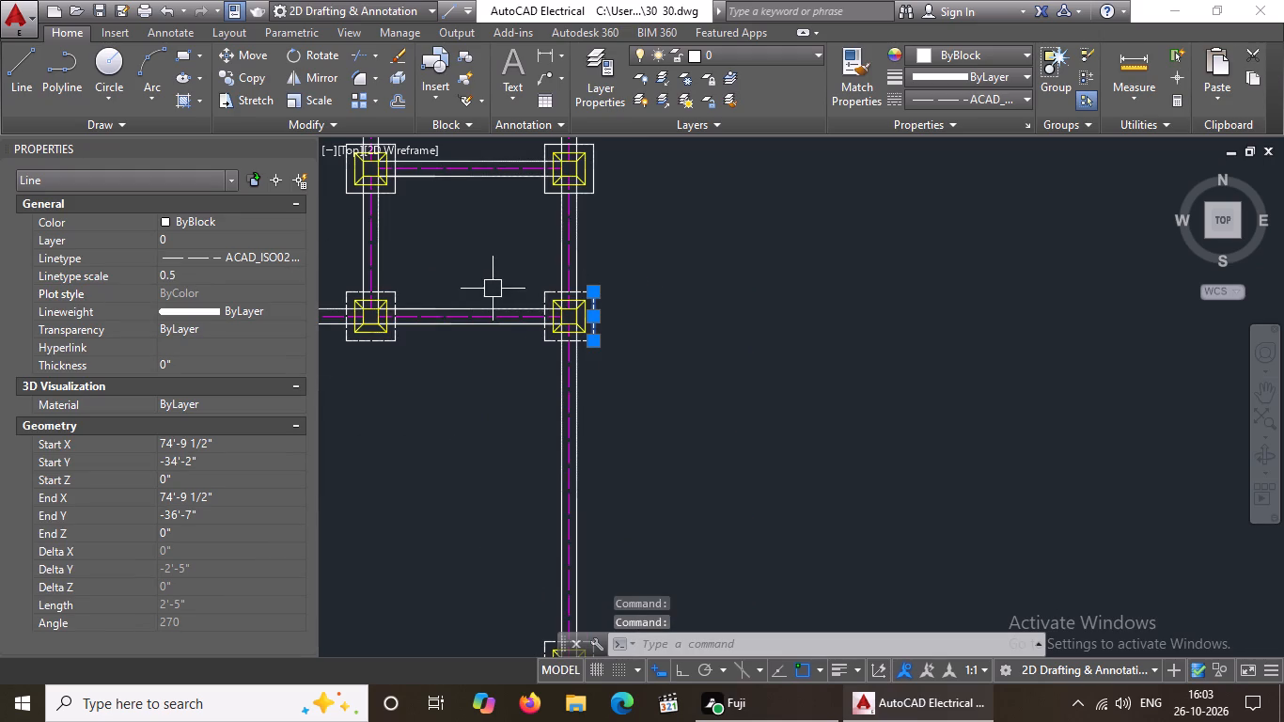
middle_click_drag(493, 288, 689, 384)
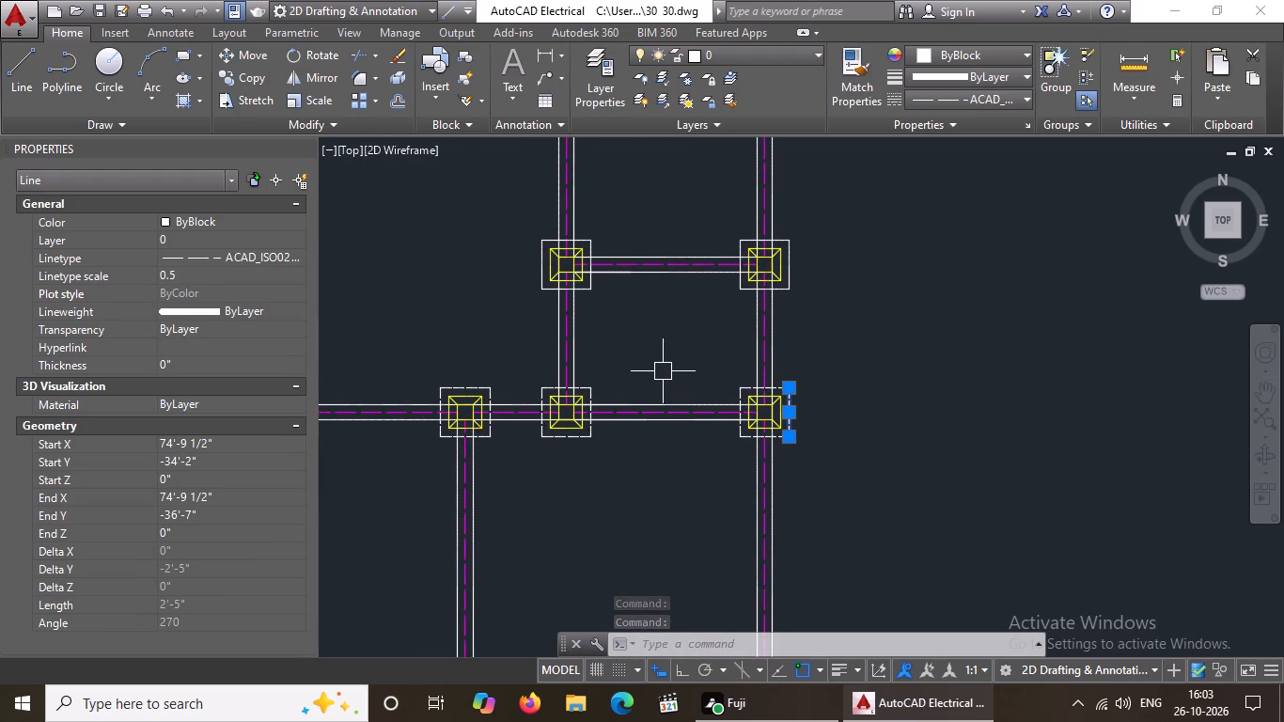
middle_click_drag(506, 329, 604, 349)
scroll(614, 350, "down", 2)
scroll(697, 394, "up", 1)
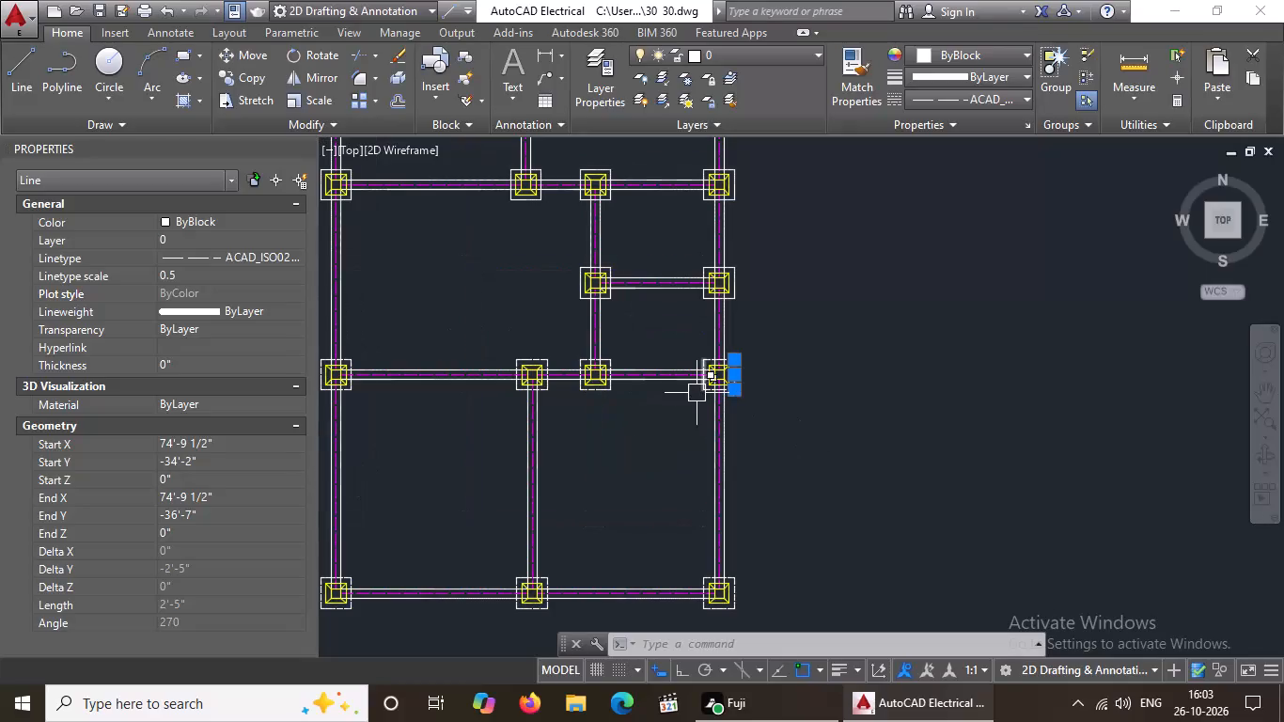
scroll(638, 342, "up", 1)
middle_click_drag(639, 361, 640, 446)
scroll(525, 374, "up", 2)
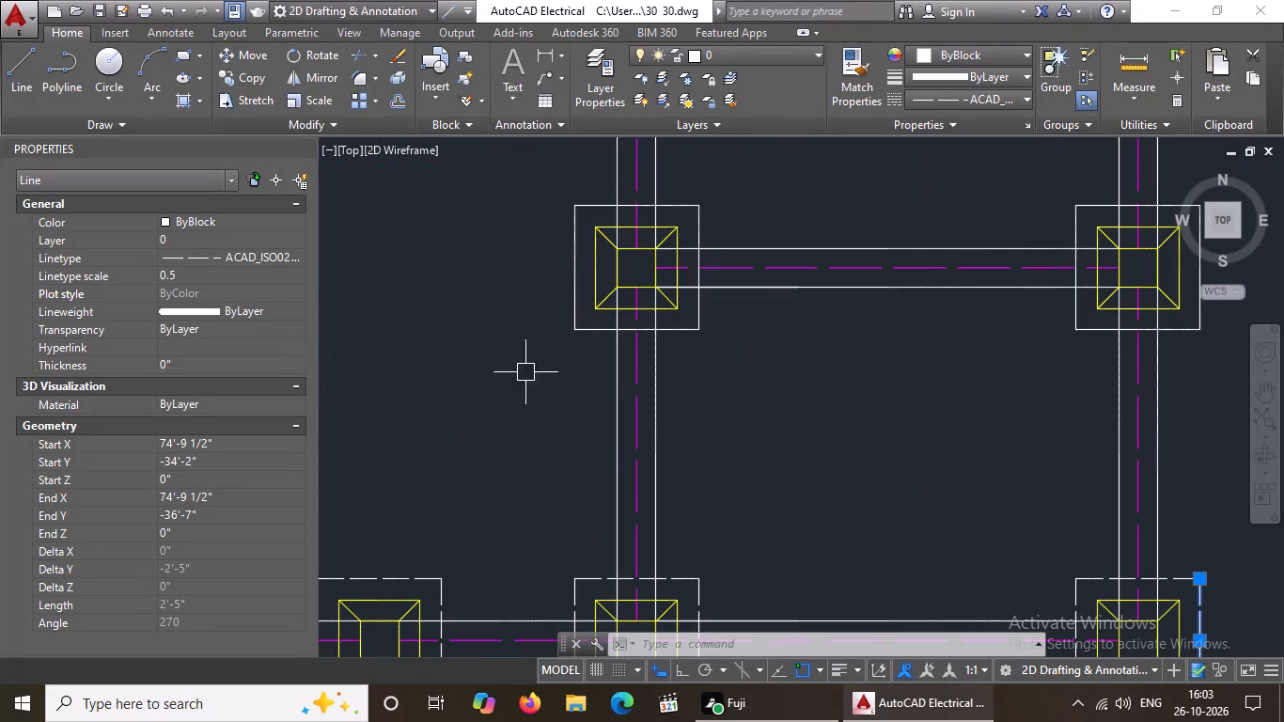
left_click(573, 332)
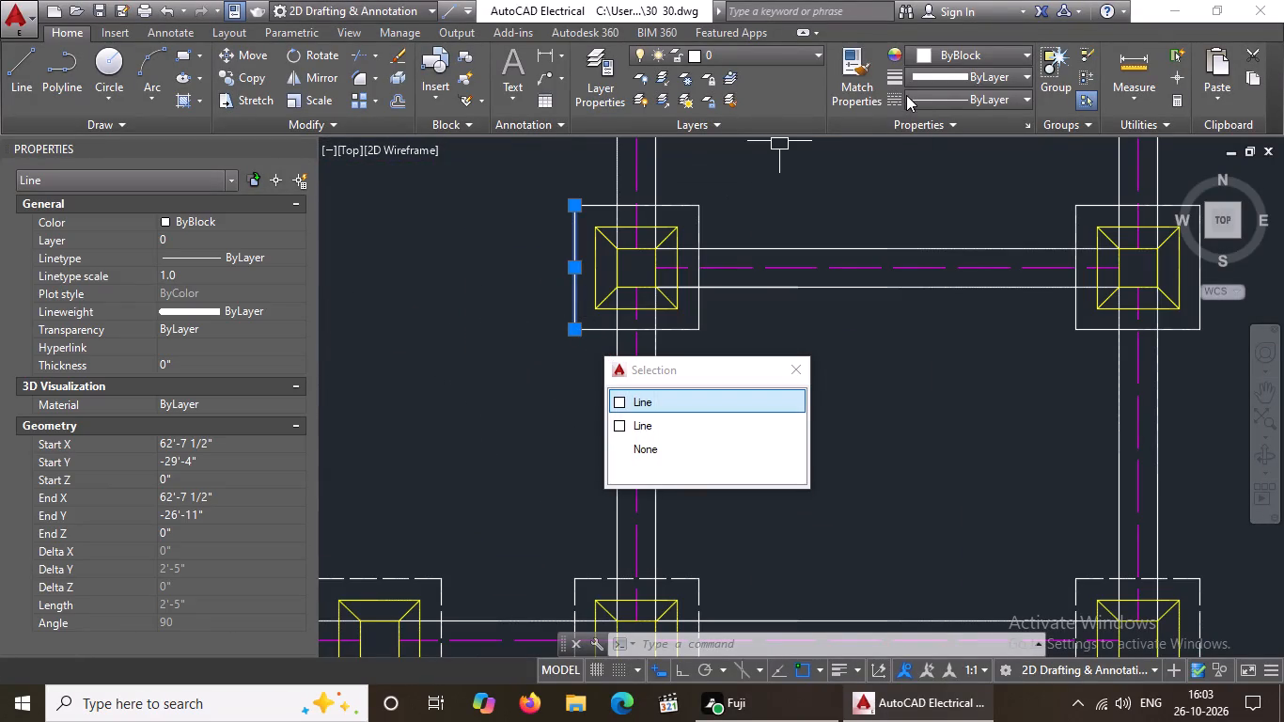
left_click(907, 95)
left_click_drag(936, 168, 928, 175)
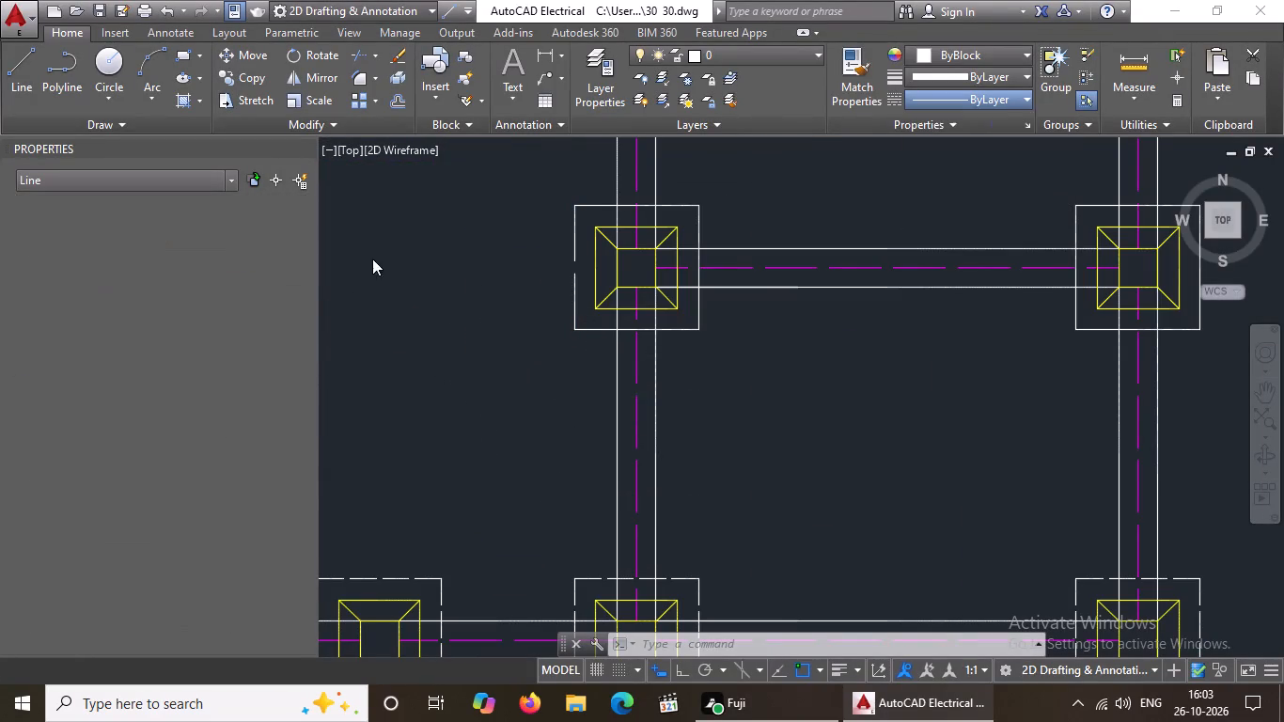
left_click(193, 275)
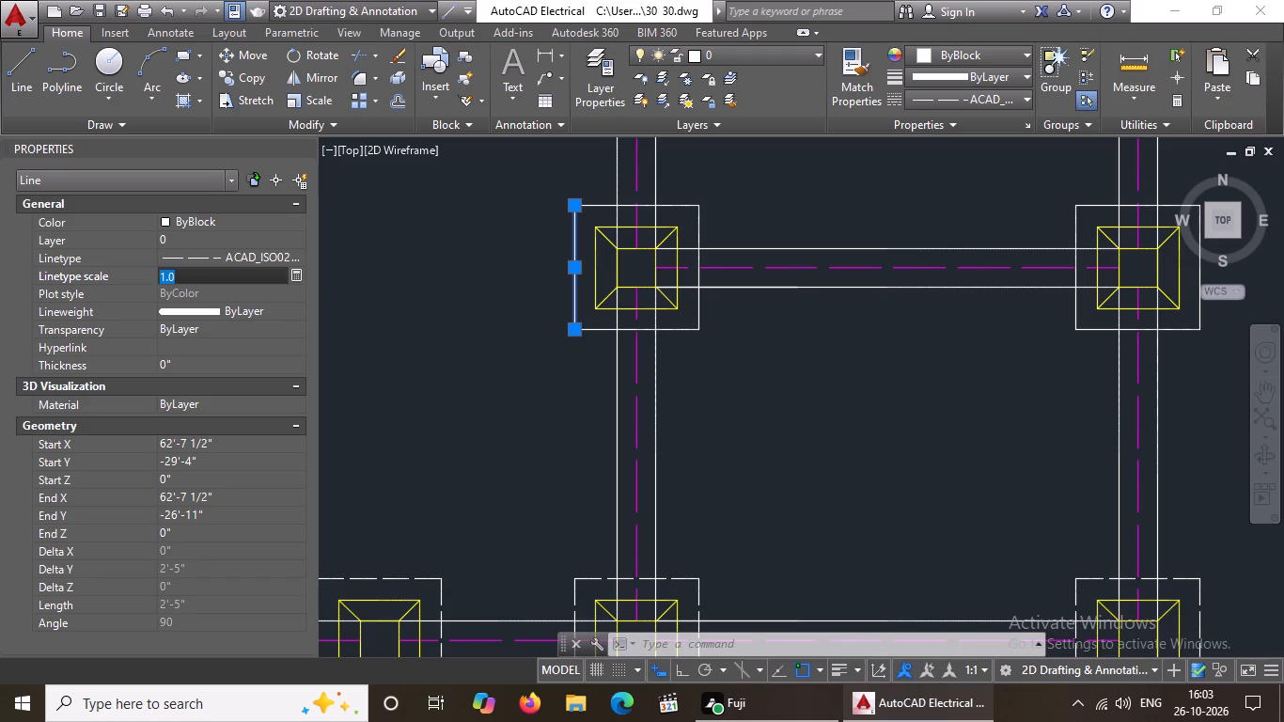
key("BackSpace")
key("BackSpace")
type("0.5")
key("Return")
scroll(680, 312, "up", 3)
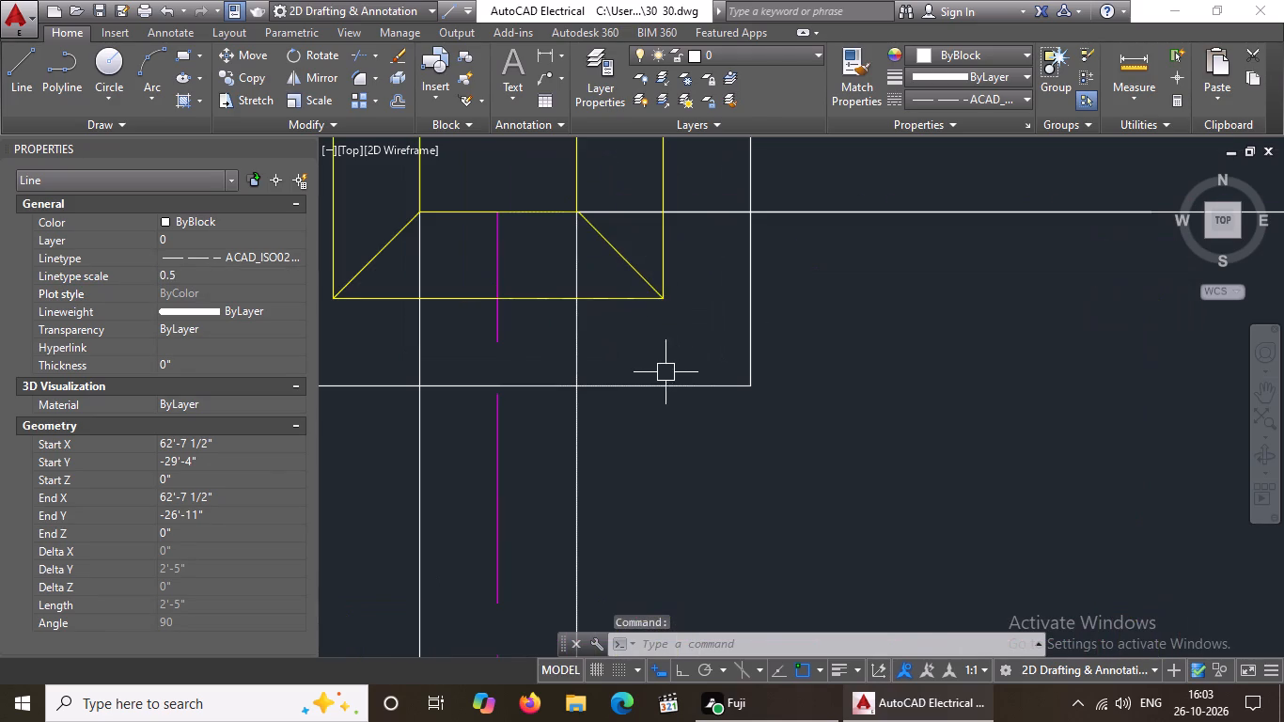
Give the bottom edge of the outer square of the third row's left footing the ACAD_ISO02W100 linetype with a linetype scale of 0.5.
left_click(663, 385)
left_click_drag(998, 93, 999, 112)
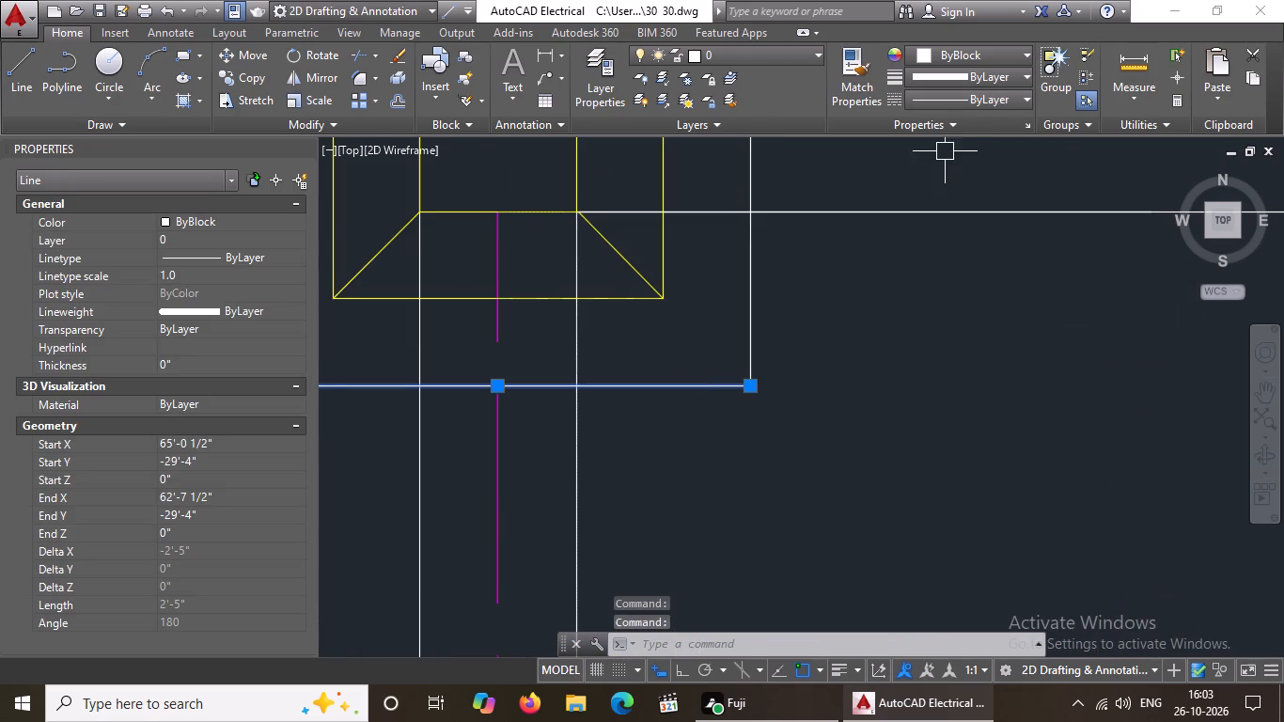
left_click(959, 95)
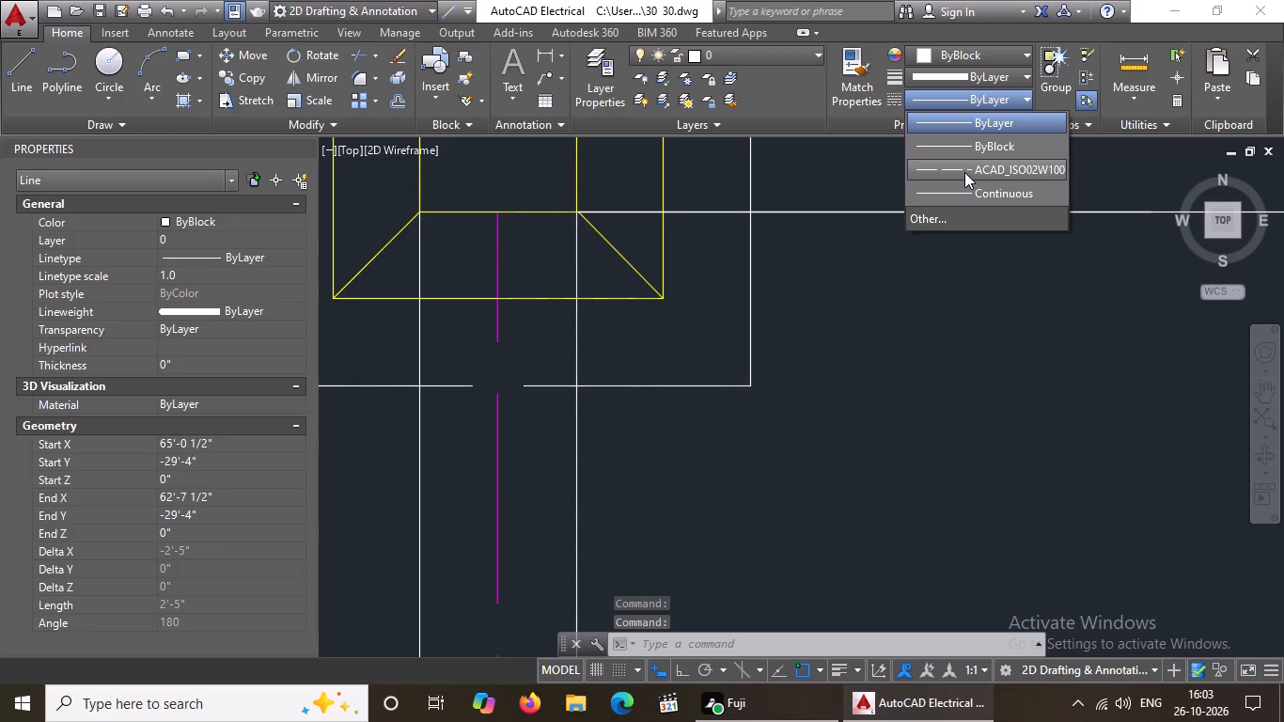
left_click(964, 171)
scroll(325, 336, "down", 3)
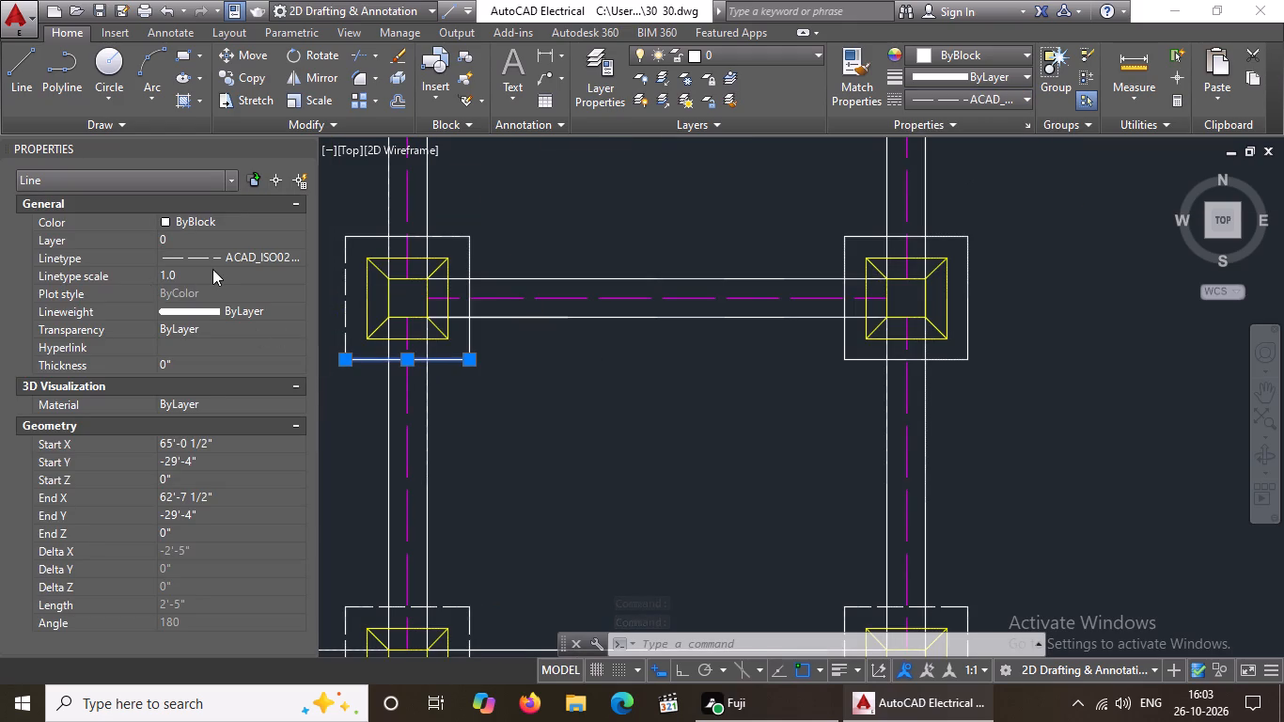
left_click(212, 269)
key("BackSpace")
key("BackSpace")
key("BackSpace")
type("0.5")
key("Return")
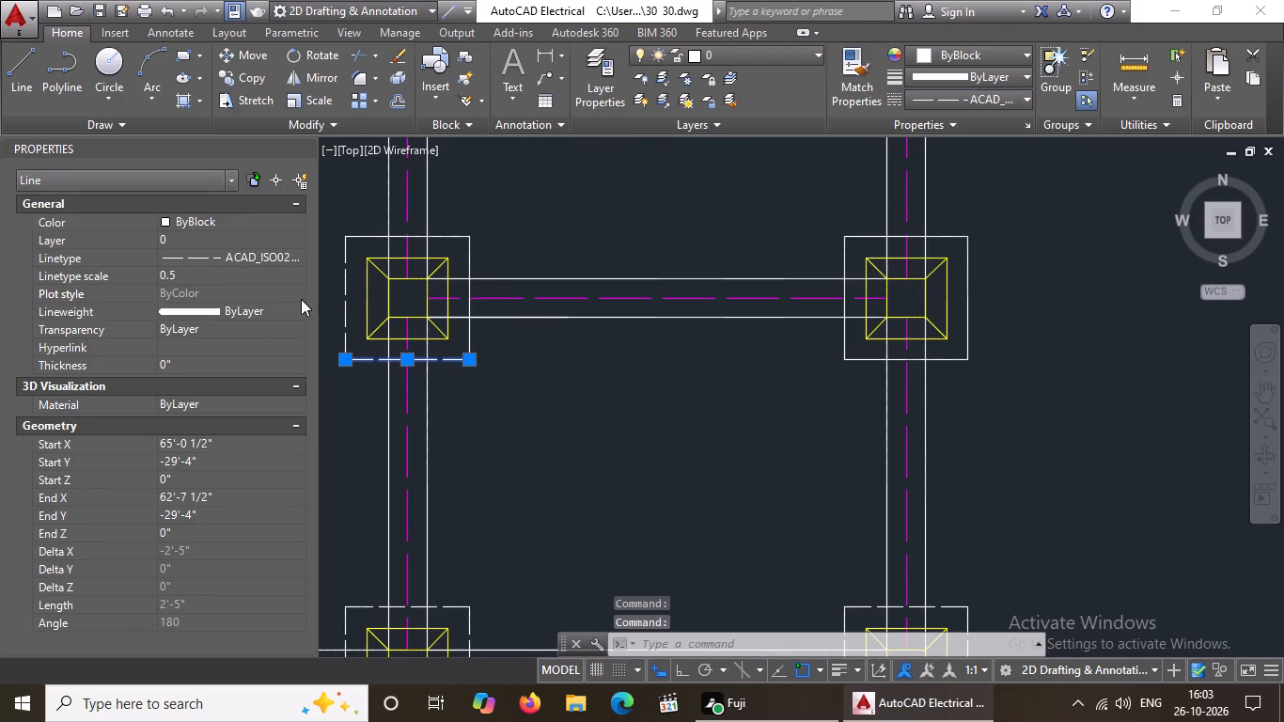
Give the top edge of the outer square of the third row's left footing the ACAD_ISO02W100 linetype with a linetype scale of 0.5.
middle_click_drag(372, 231, 535, 277)
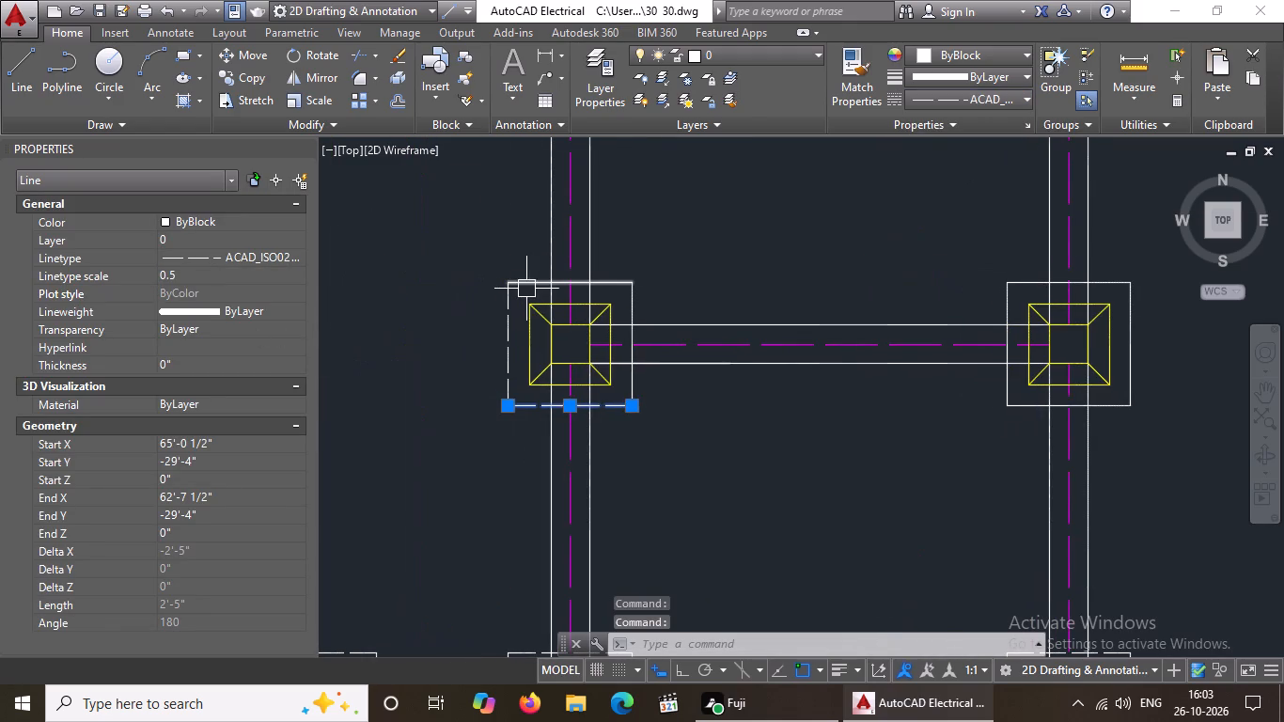
left_click(529, 283)
left_click(953, 104)
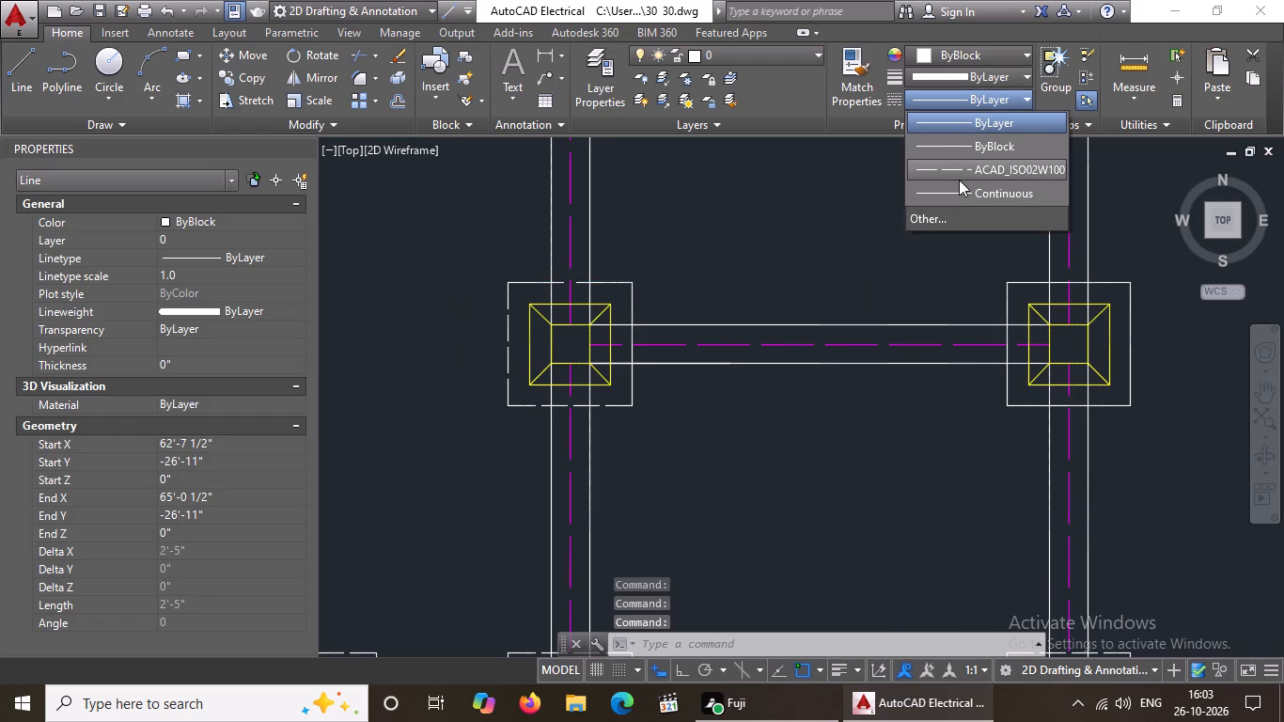
left_click(960, 172)
left_click(185, 277)
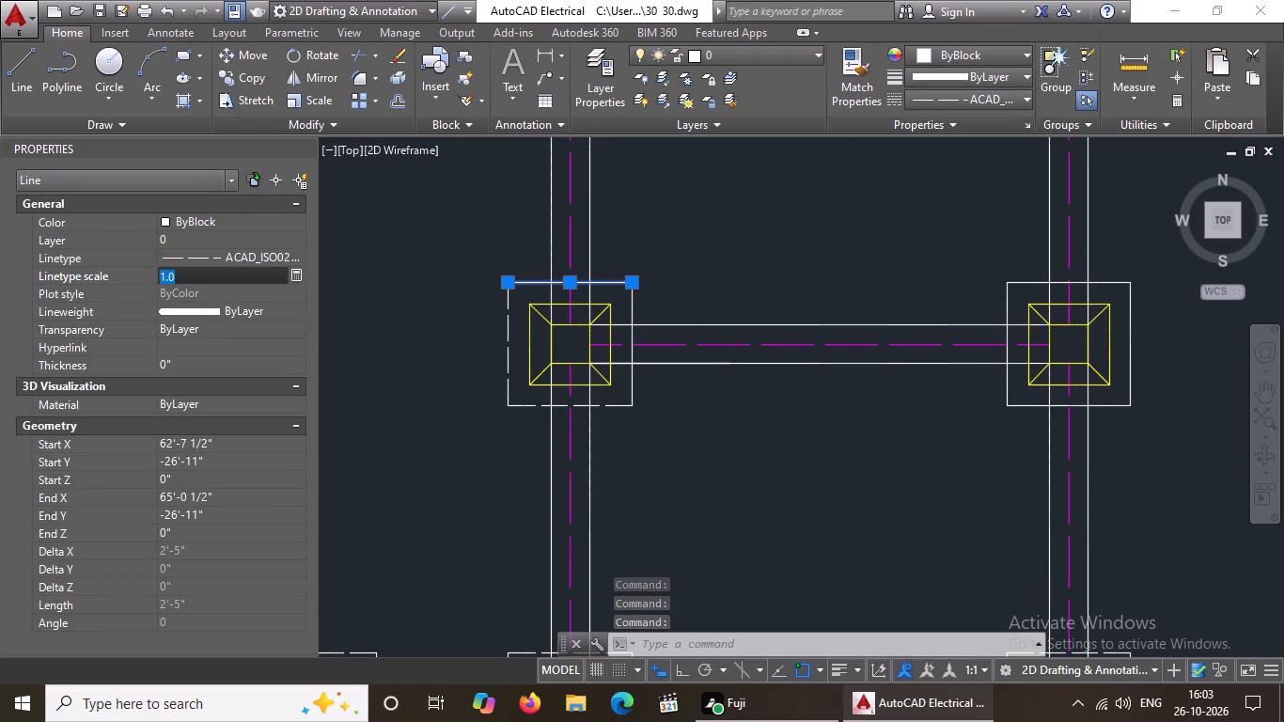
key("BackSpace")
key("BackSpace")
type("0.5")
key("Return")
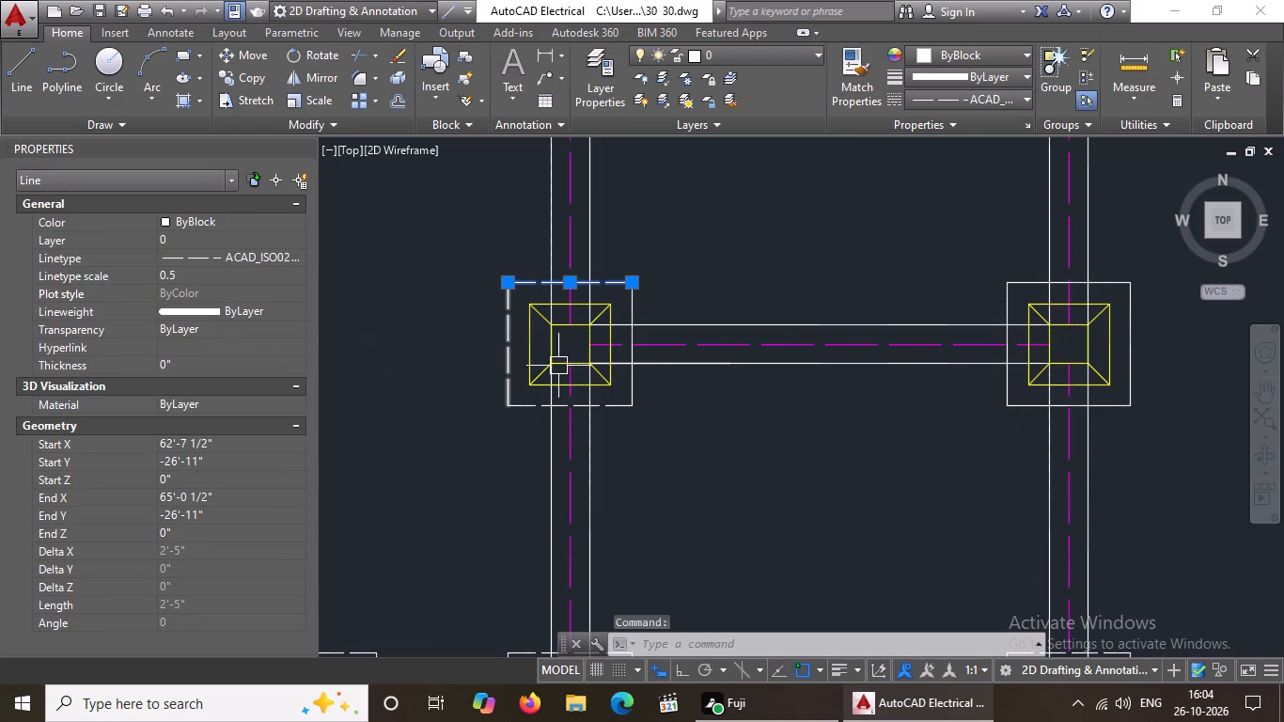
Give the right edge of the outer square of the third row's left footing a linetype scale of 0.5 and the ACAD_ISO02W100 linetype.
scroll(634, 333, "up", 2)
left_click(628, 295)
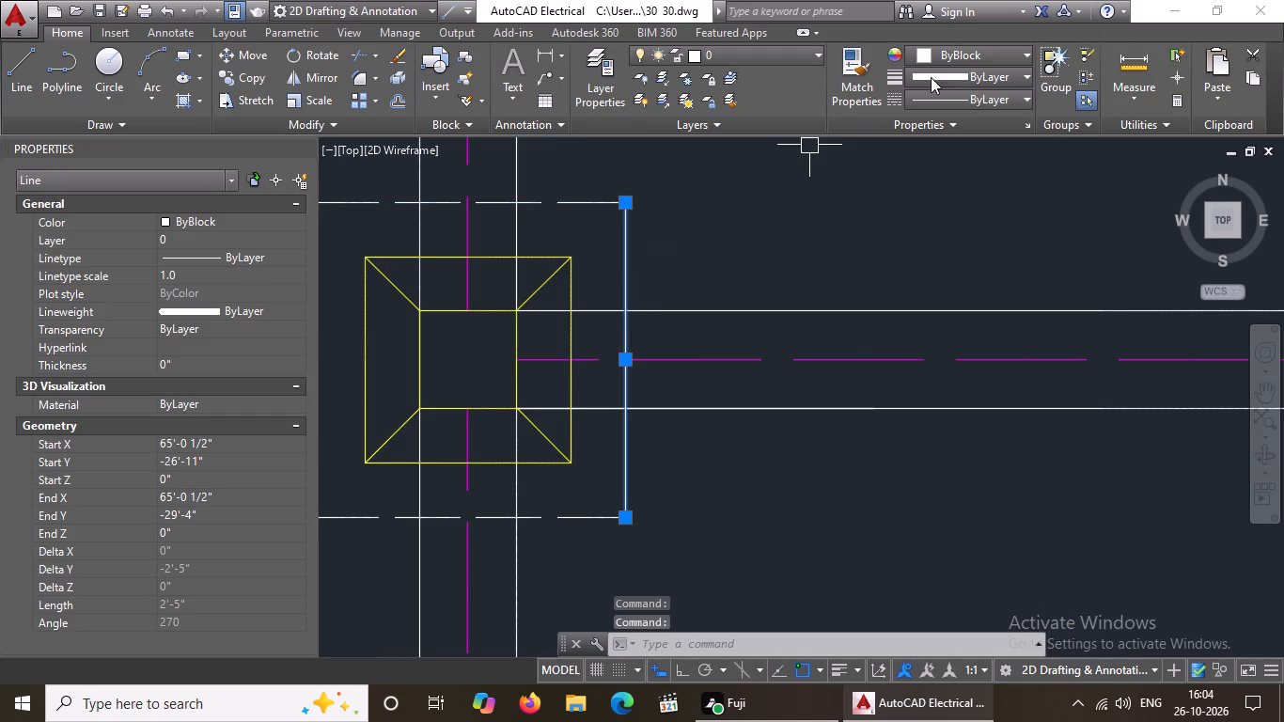
left_click(953, 94)
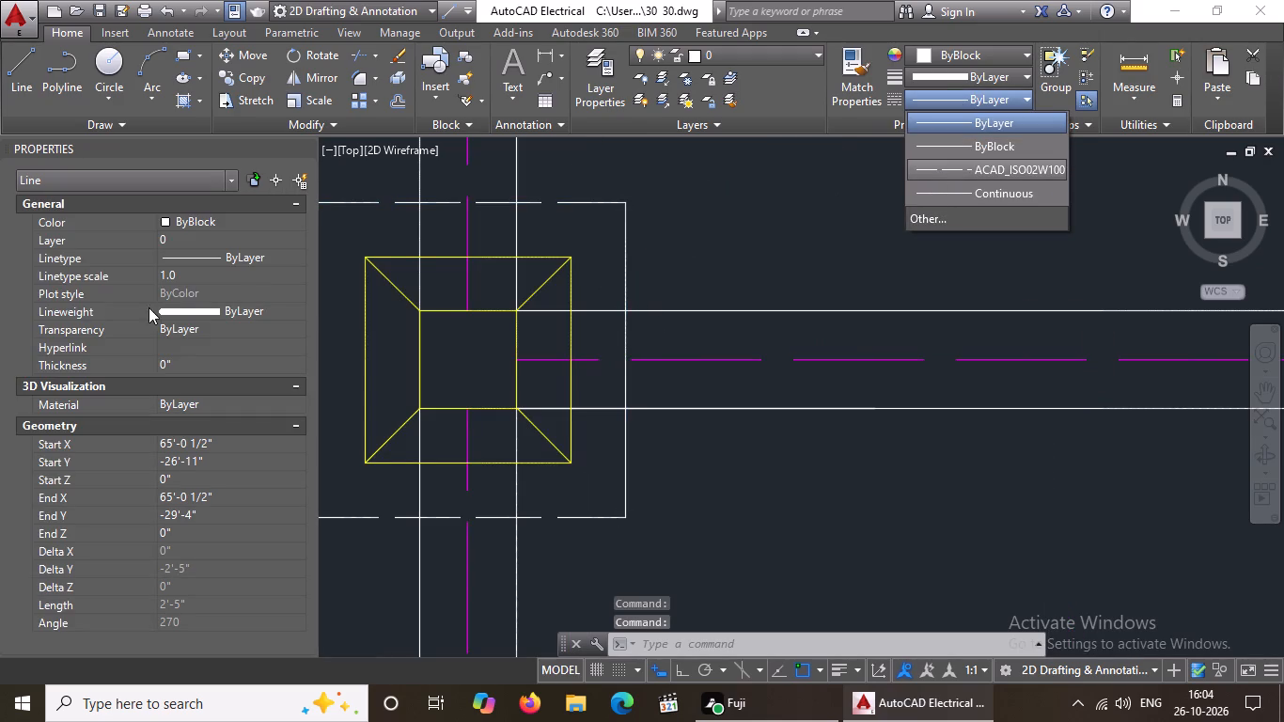
left_click(207, 275)
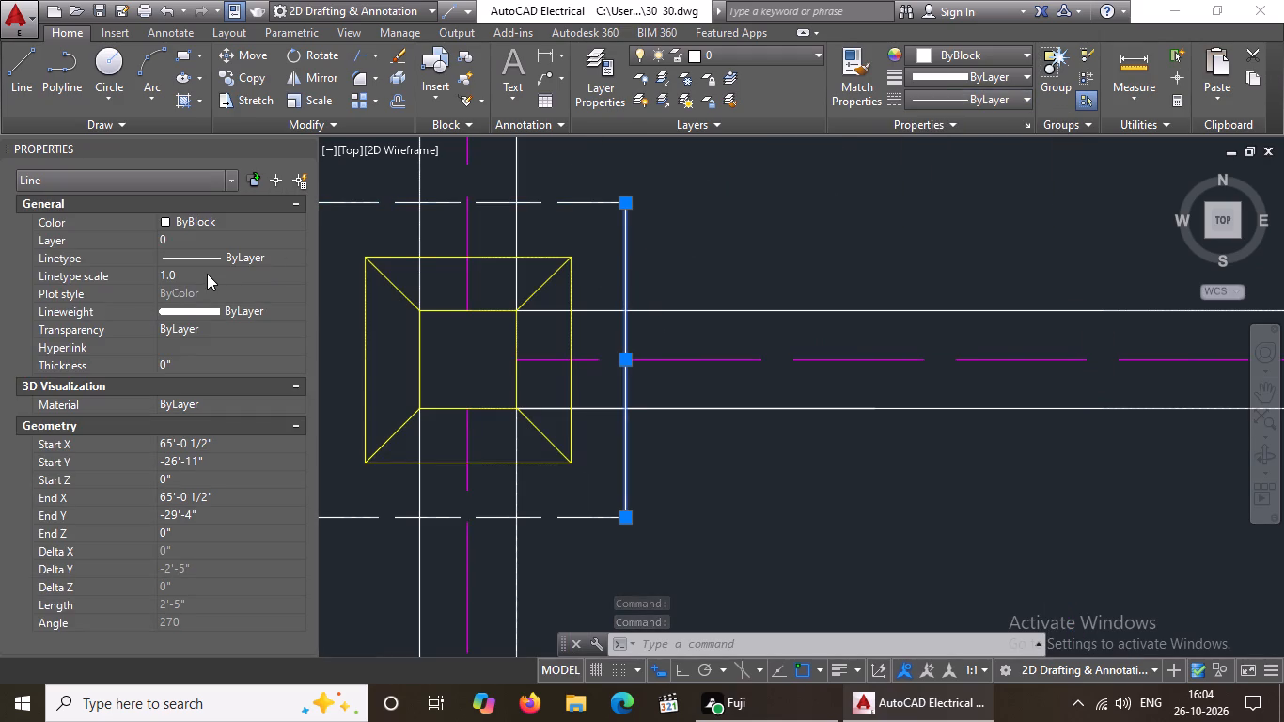
left_click(200, 276)
key("BackSpace")
key("BackSpace")
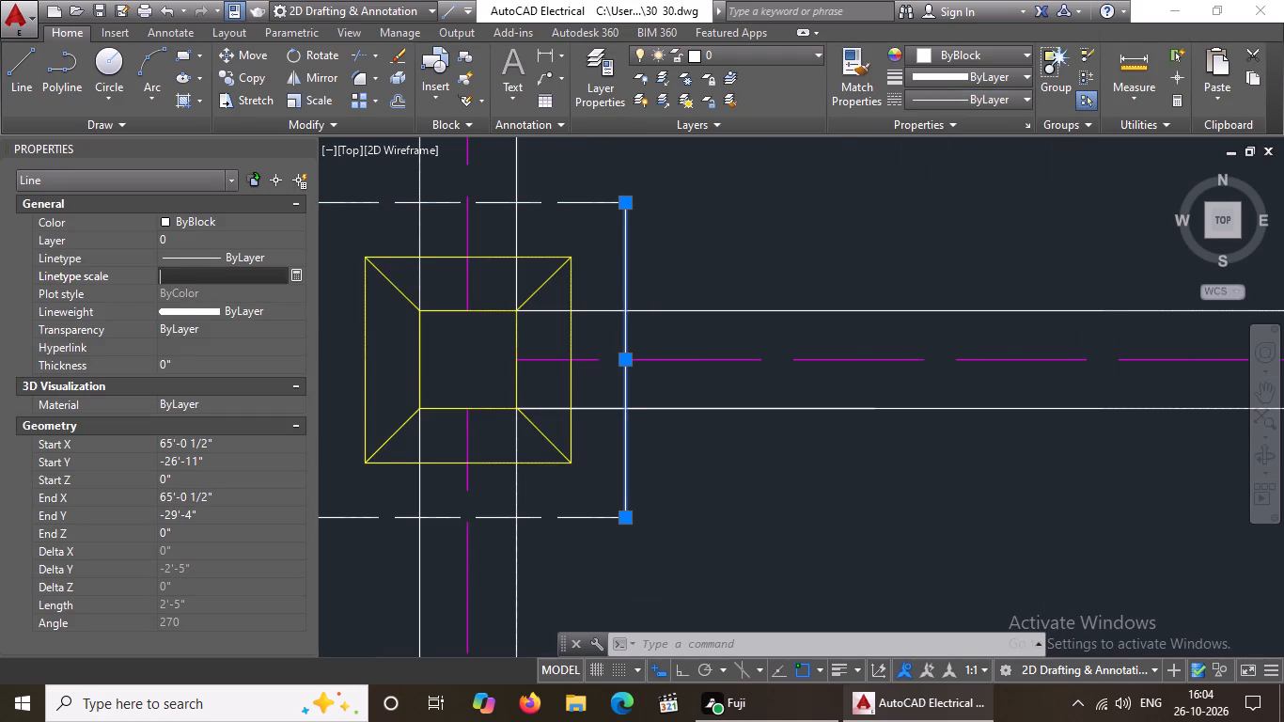
type("0.5")
key("Return")
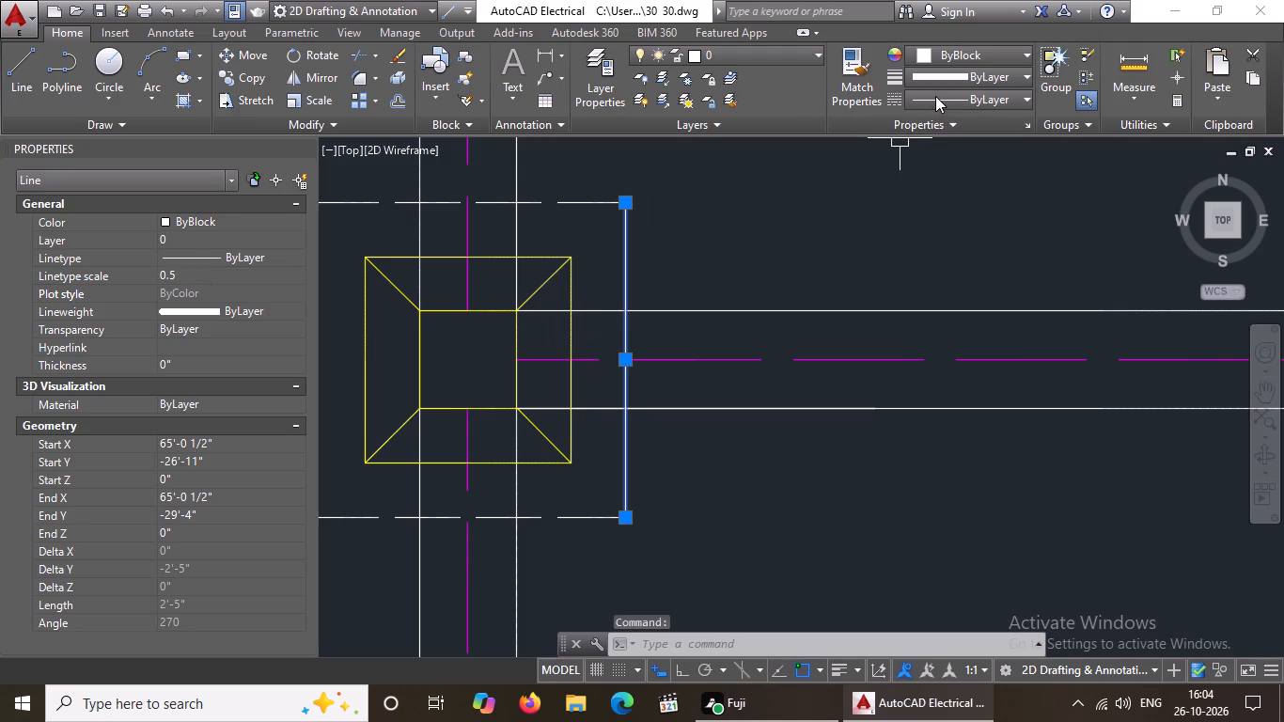
left_click(936, 98)
left_click(957, 170)
Give the left edge of the outer square of the third row's right footing the ACAD_ISO02W100 linetype with a linetype scale of 0.5.
scroll(689, 290, "down", 6)
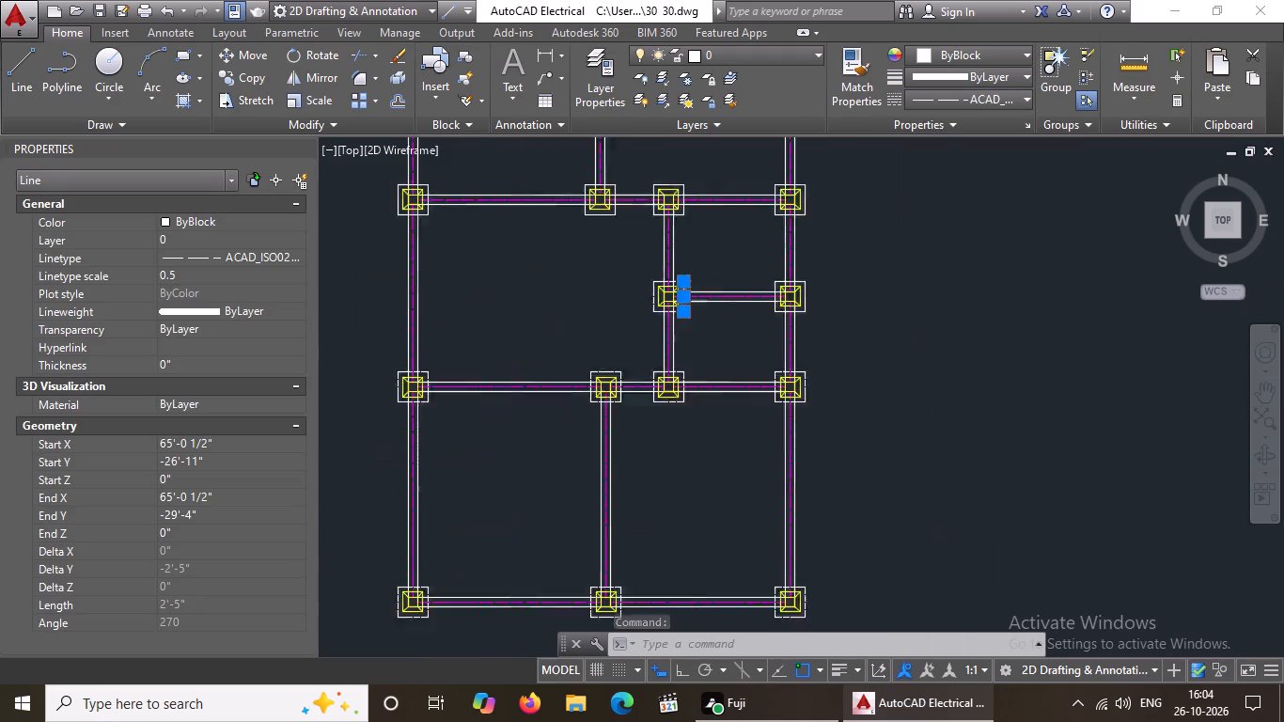
scroll(711, 312, "up", 3)
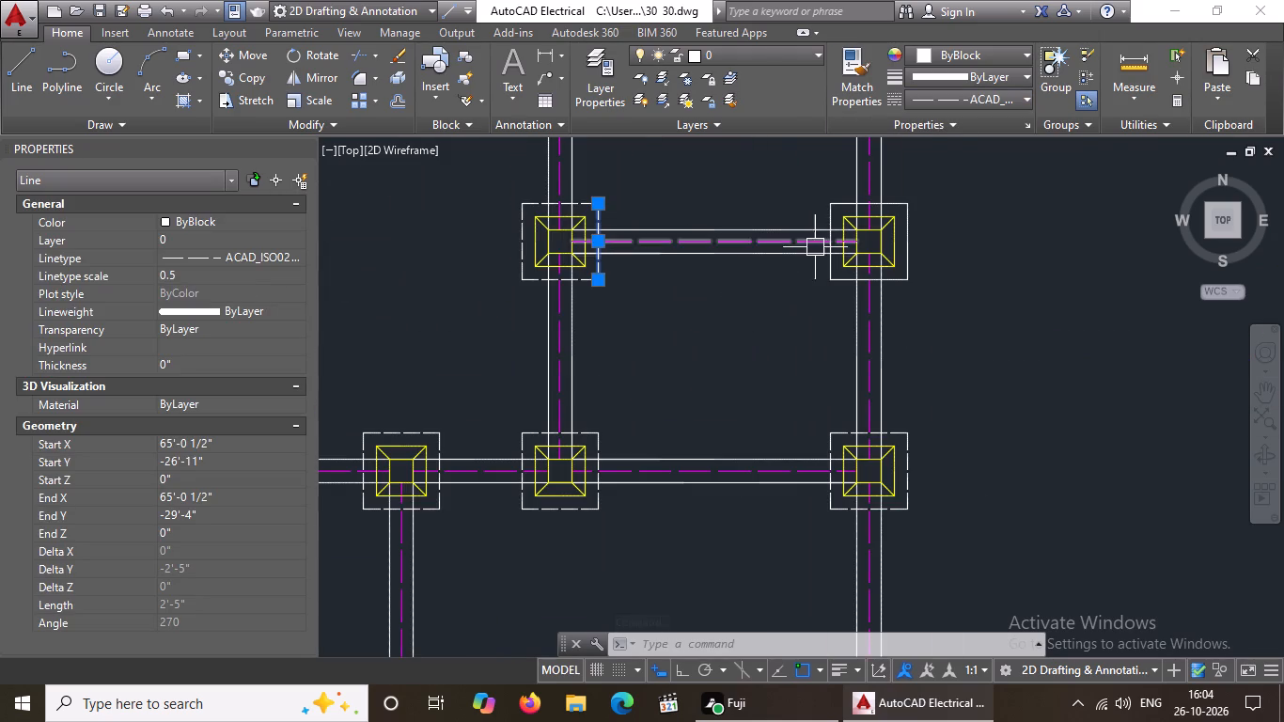
scroll(816, 247, "up", 3)
left_click(870, 314)
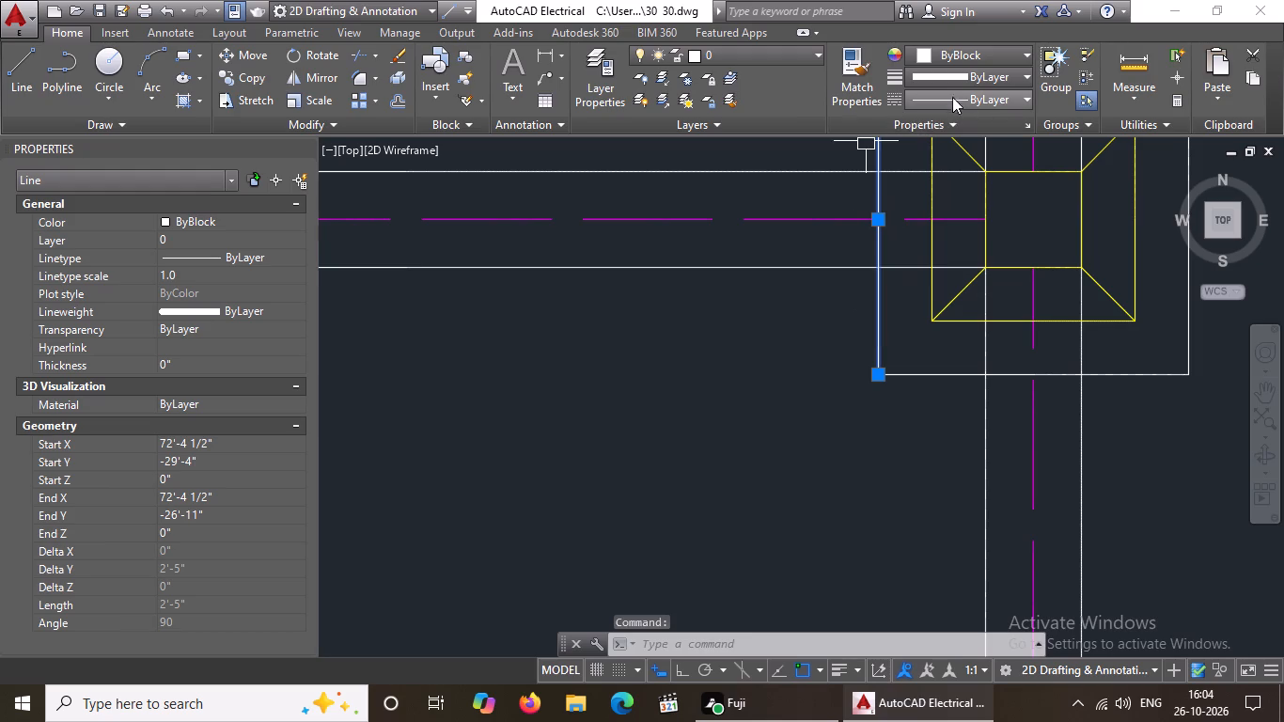
left_click(951, 94)
left_click(955, 172)
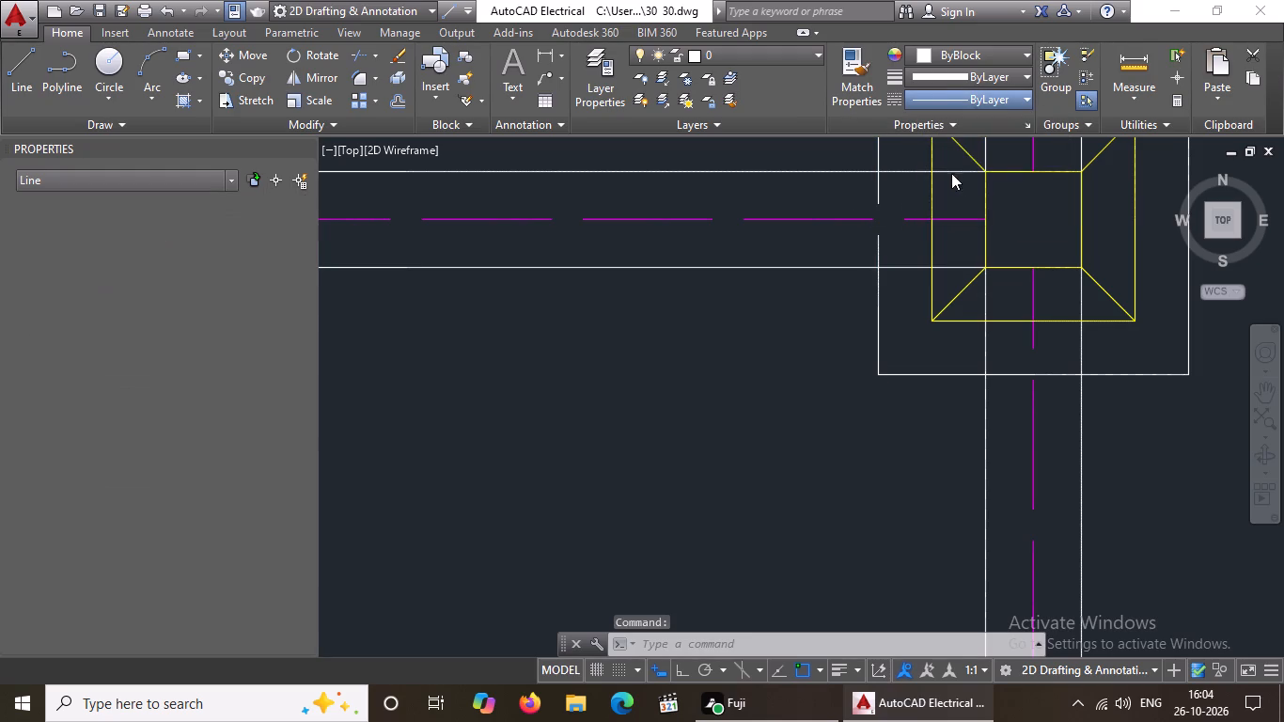
left_click(190, 269)
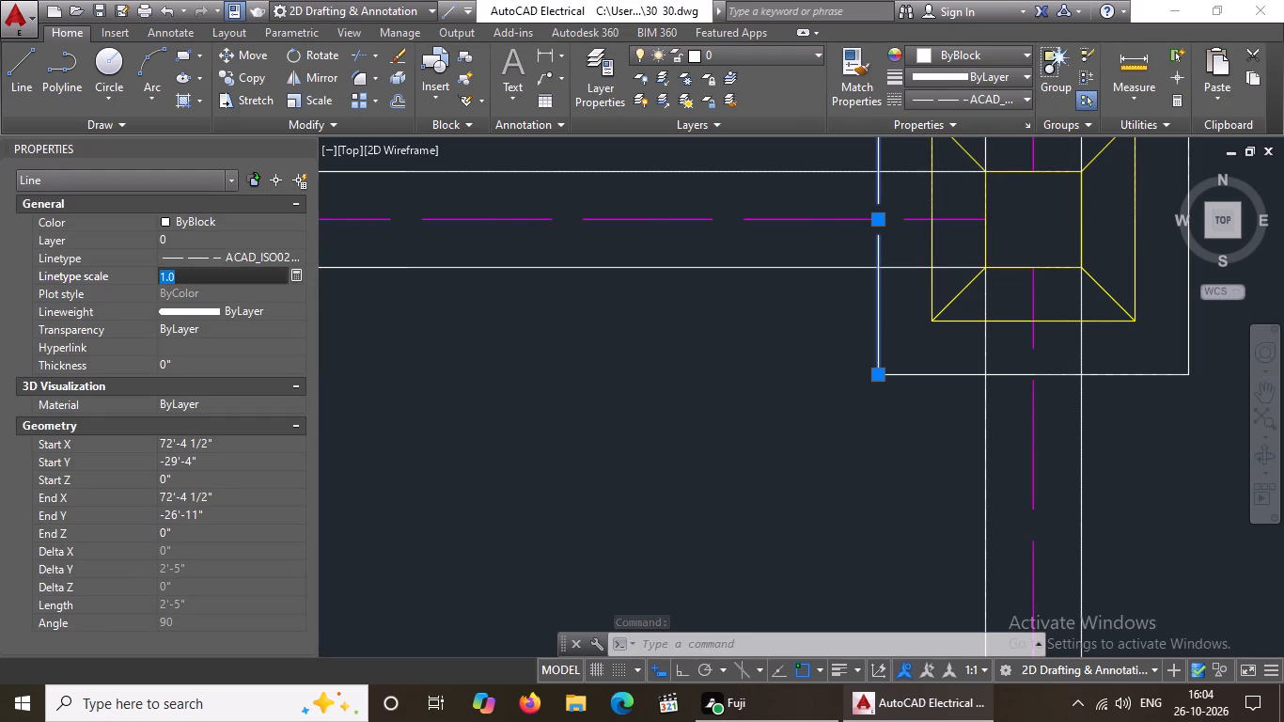
key("BackSpace")
key("BackSpace")
type("0.5")
key("Return")
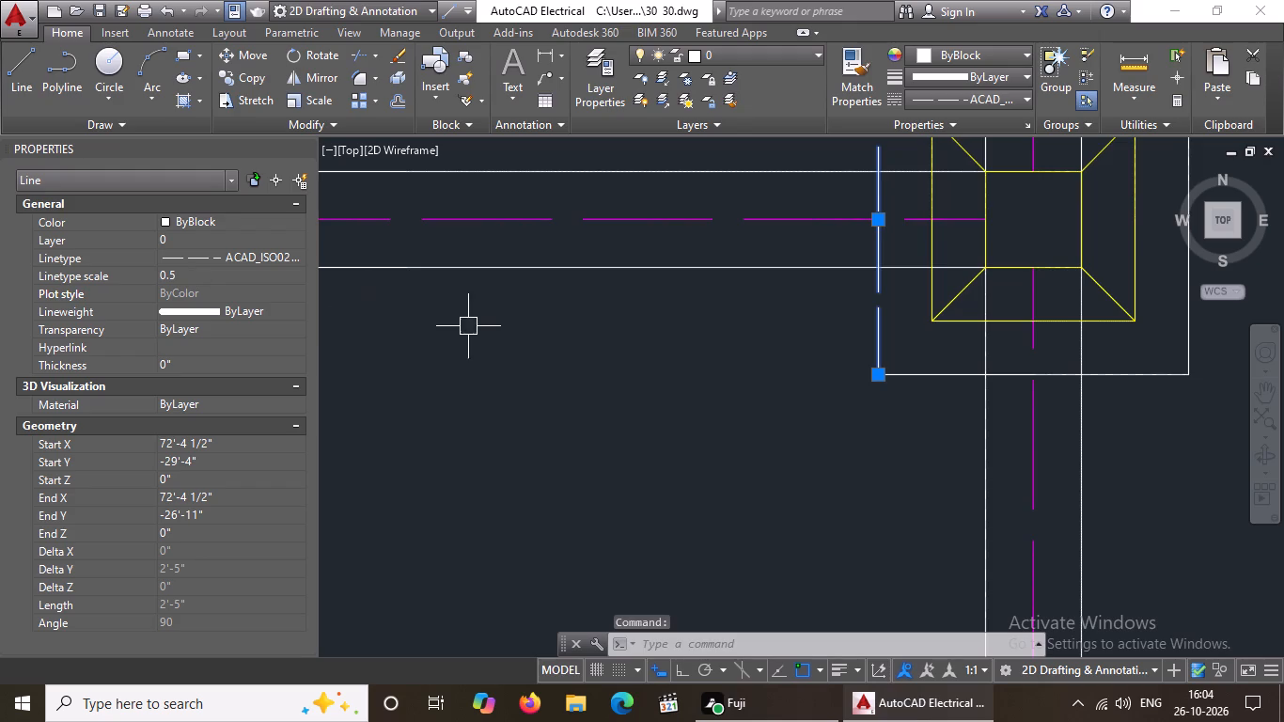
Give the top edge of the outer square of the third row's right footing the ACAD_ISO02W100 linetype with a linetype scale of 0.5.
scroll(474, 329, "down", 3)
scroll(566, 274, "up", 2)
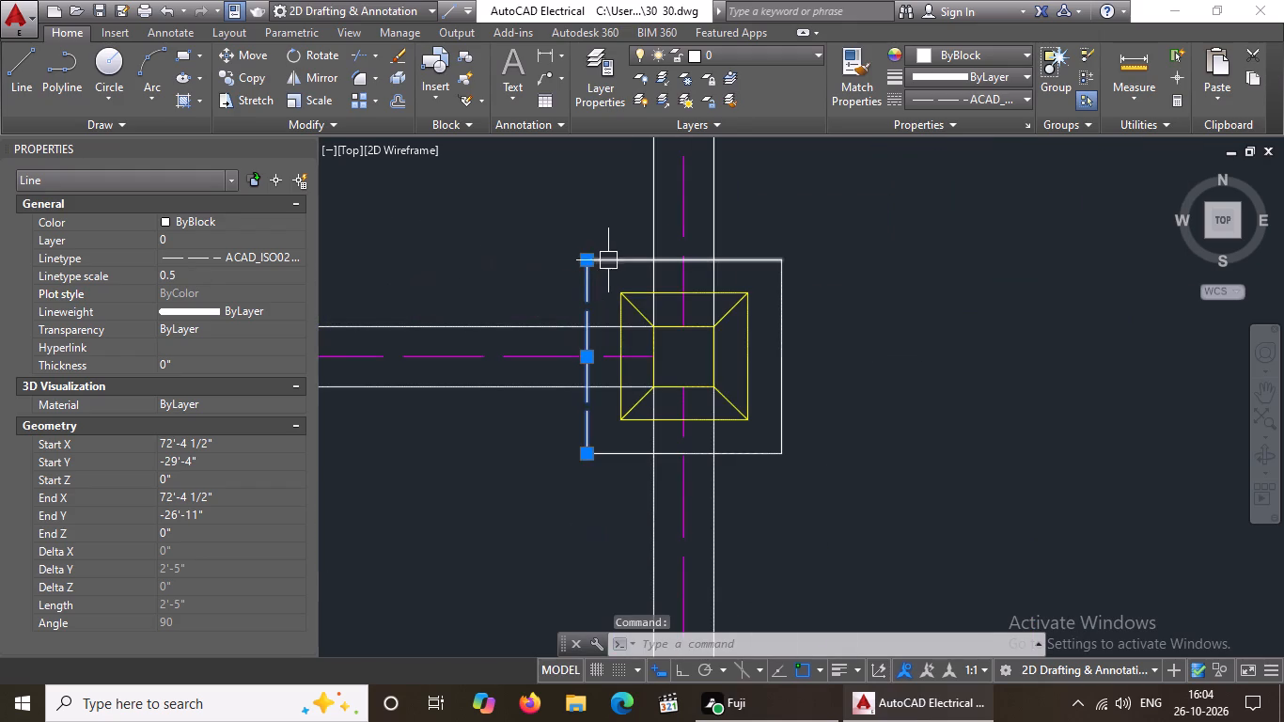
left_click(610, 258)
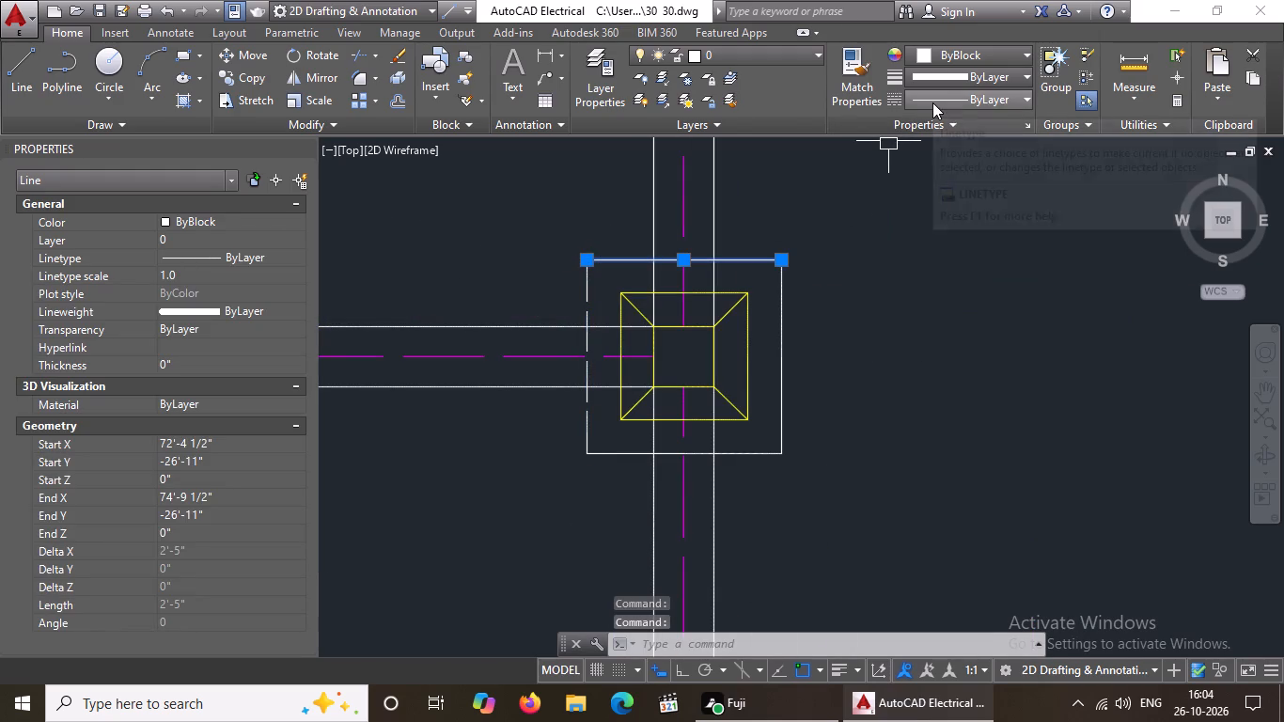
left_click(939, 101)
left_click(956, 169)
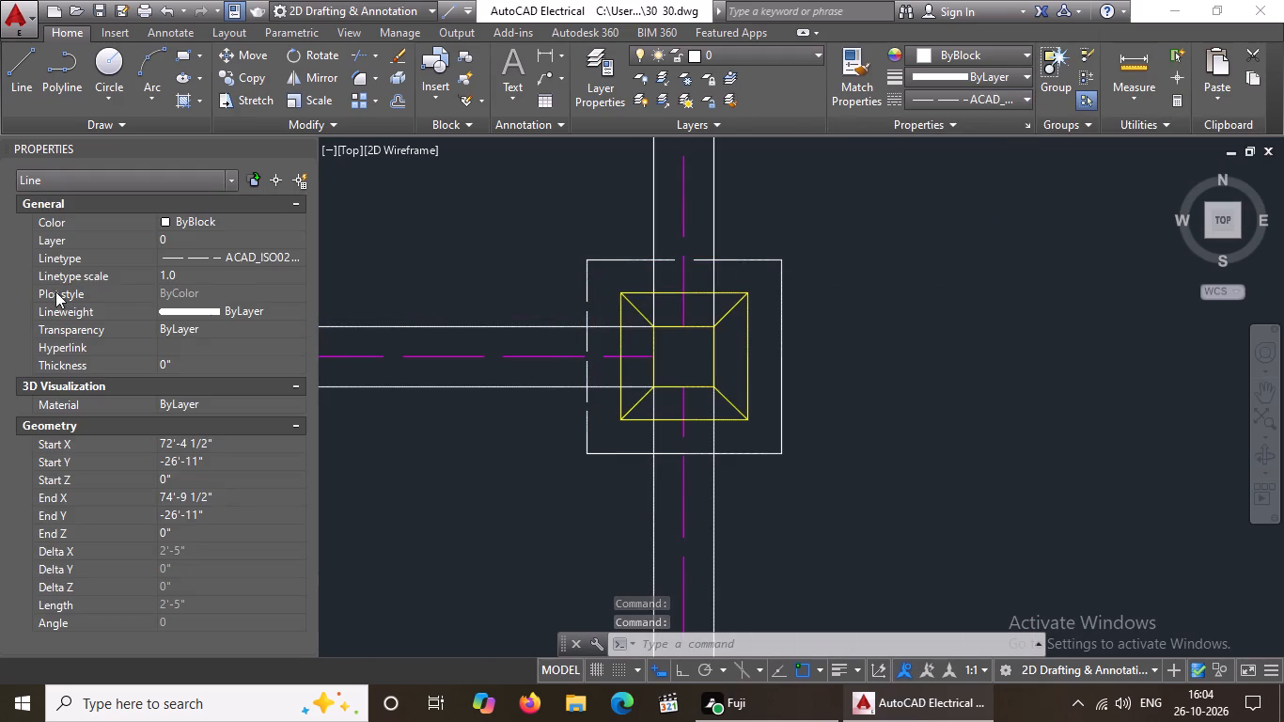
left_click(216, 277)
key("BackSpace")
key("BackSpace")
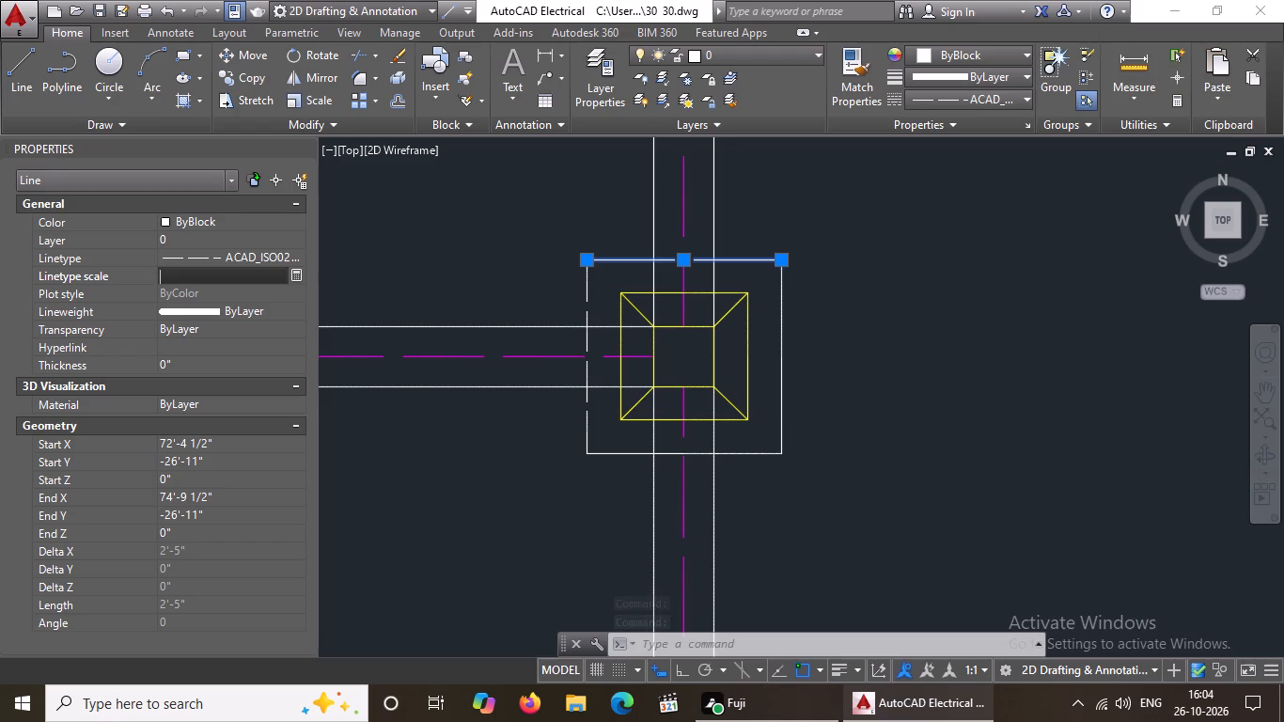
type("0.5")
key("Return")
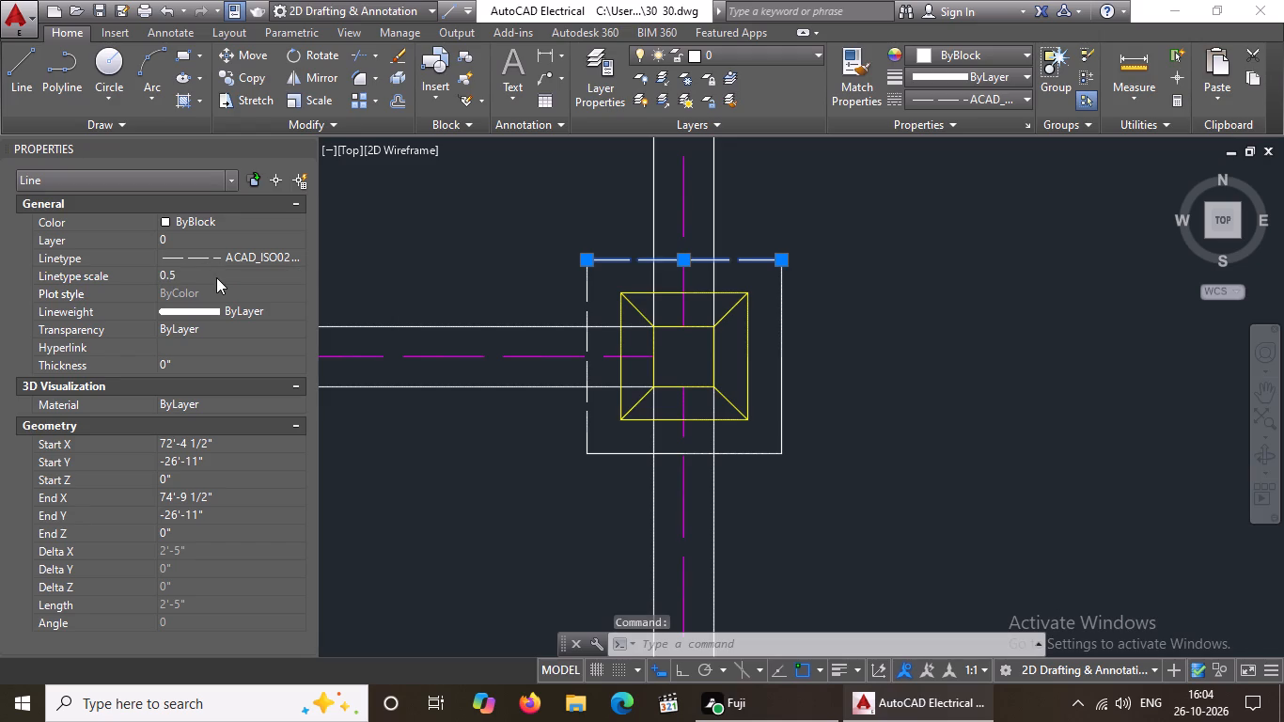
Give the bottom edge of the outer square of the third row's right footing the ACAD_ISO02W100 linetype with a linetype scale of 0.5.
left_click(618, 448)
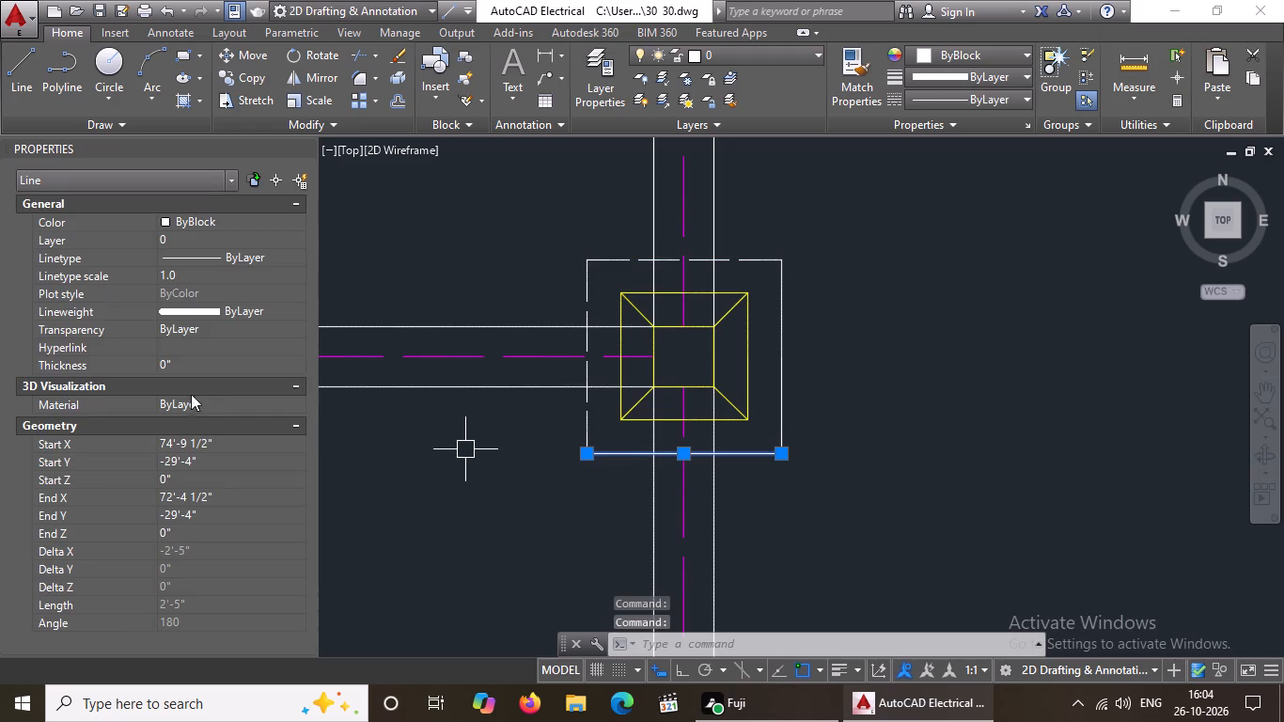
left_click(930, 99)
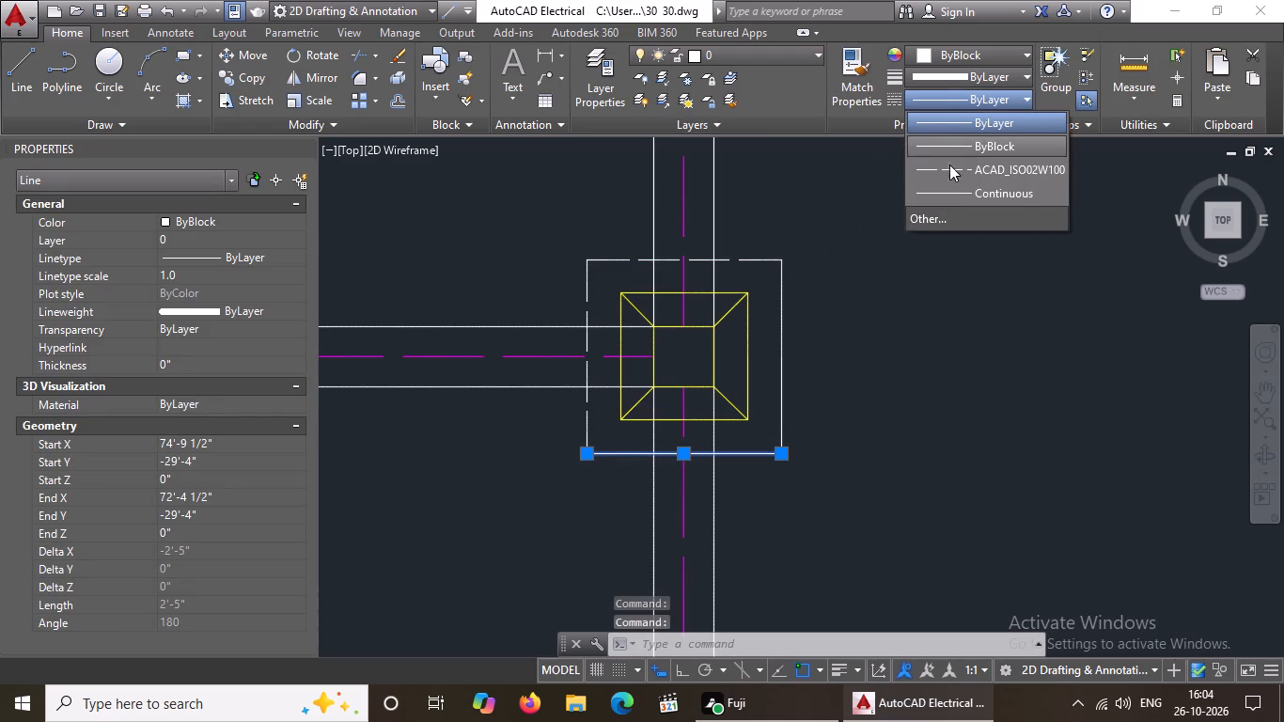
left_click(949, 169)
left_click(221, 273)
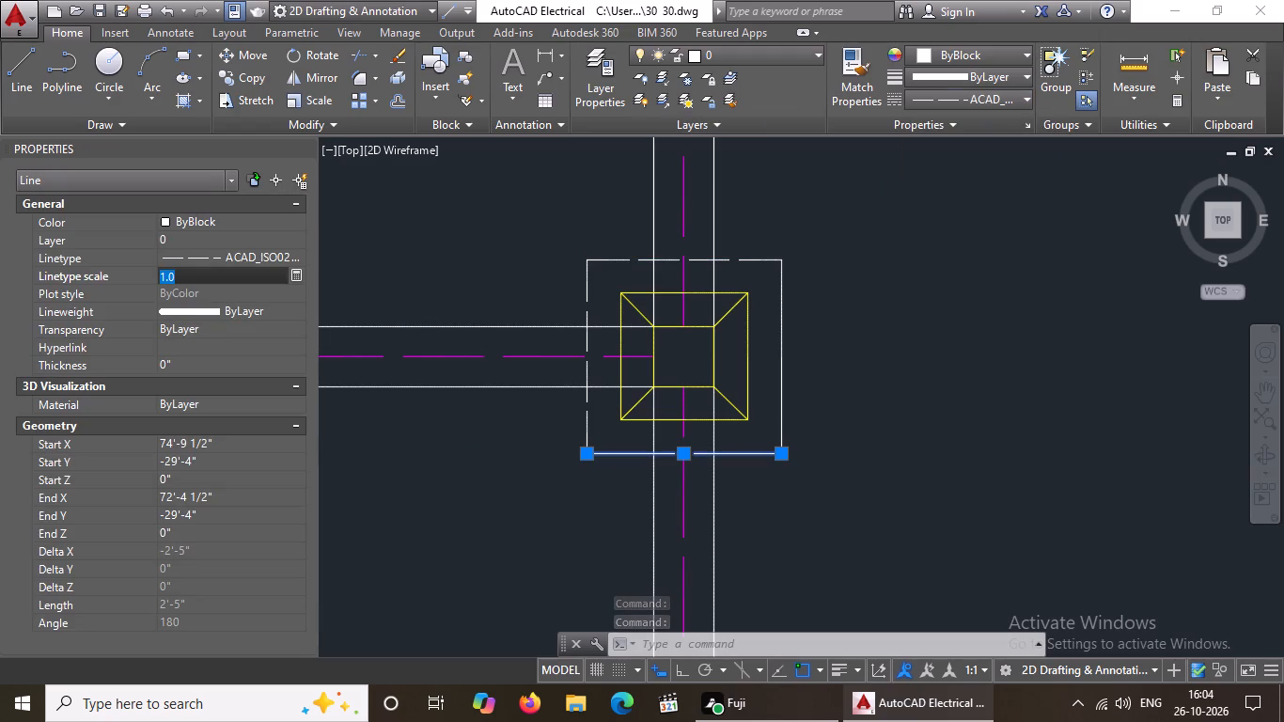
key("BackSpace")
key("BackSpace")
type("0.5")
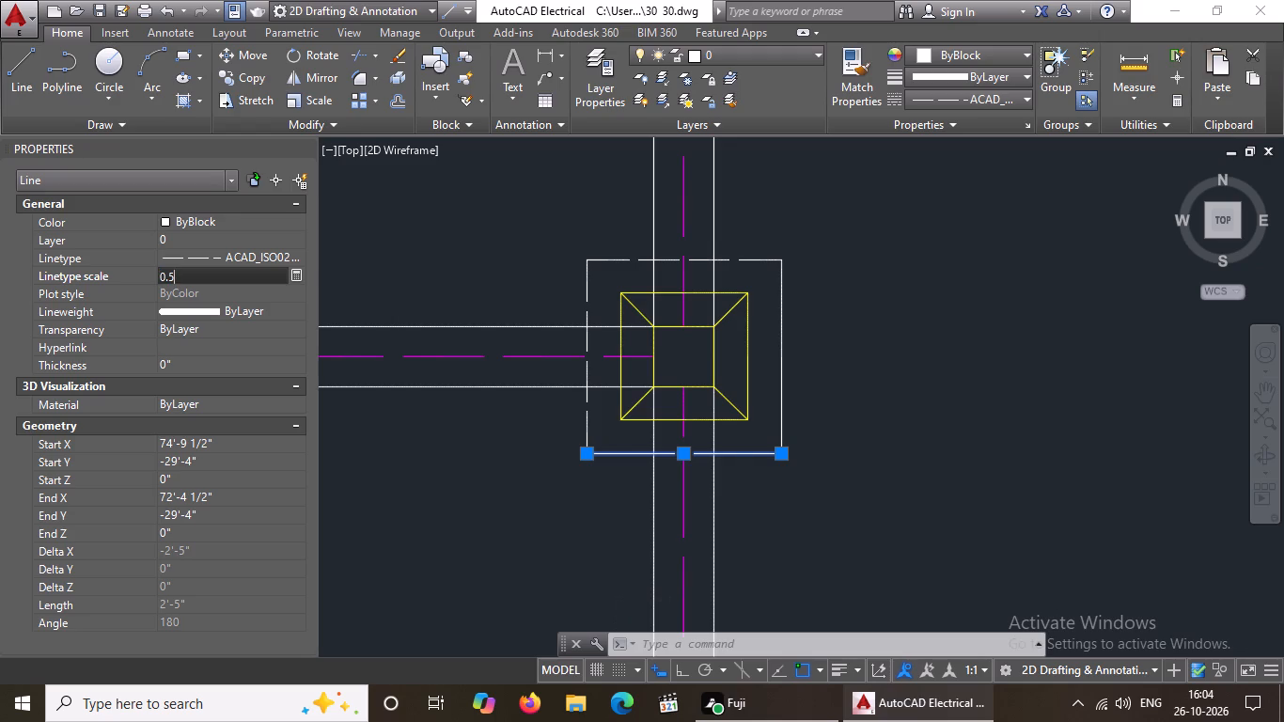
key("Return")
Give the right edge of the outer square of the third row's right footing the ACAD_ISO02W100 linetype with a linetype scale of 0.1.
scroll(393, 384, "down", 3)
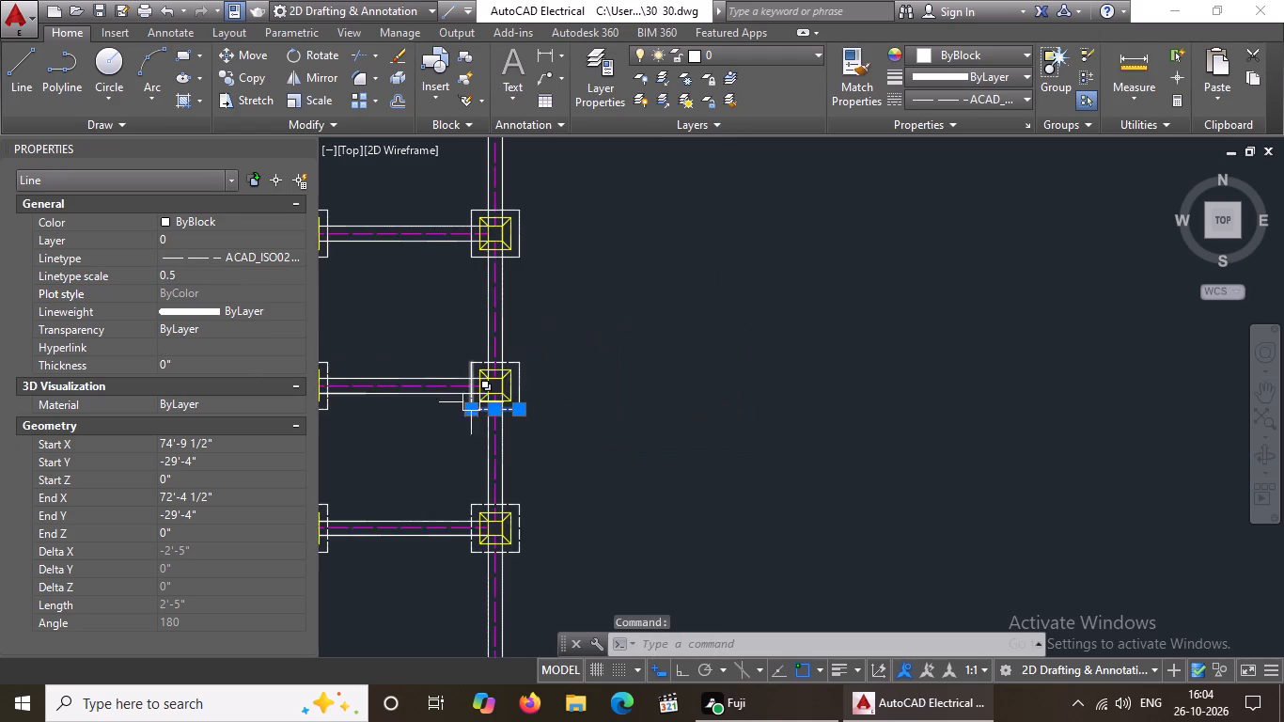
middle_click_drag(423, 400, 559, 393)
scroll(461, 385, "up", 1)
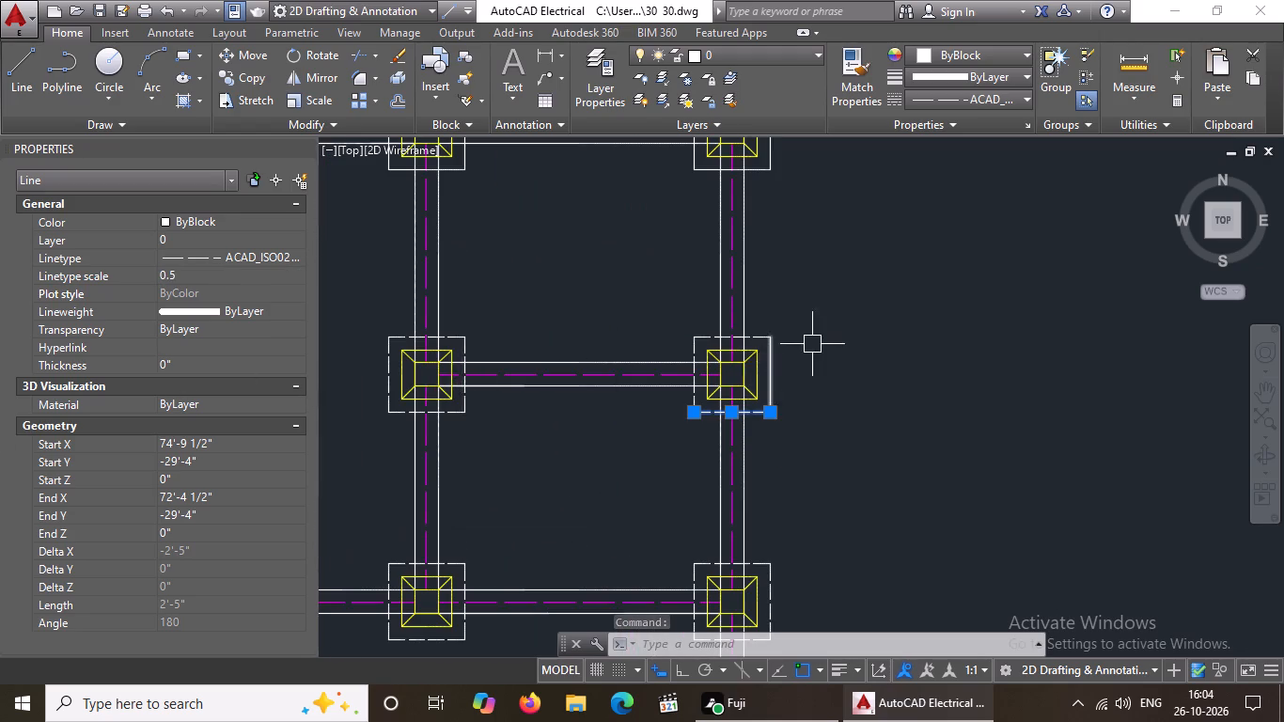
scroll(785, 354, "up", 3)
left_click(717, 373)
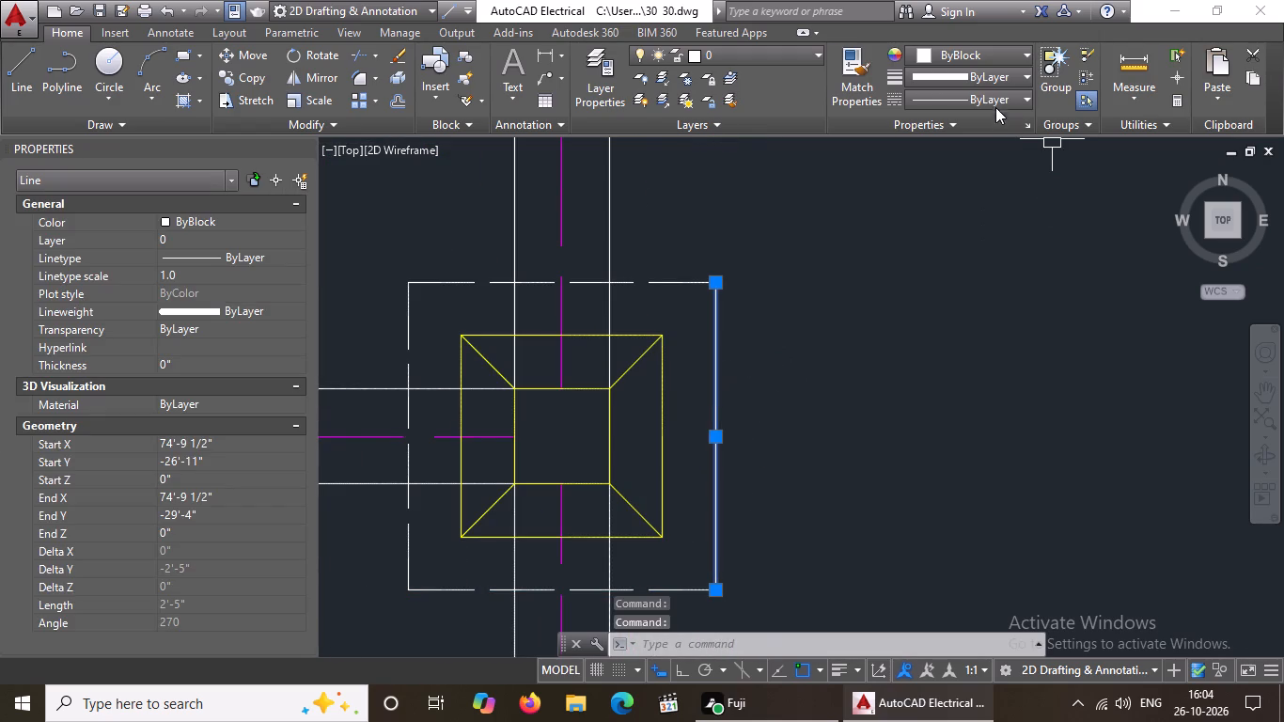
left_click(934, 92)
left_click(942, 167)
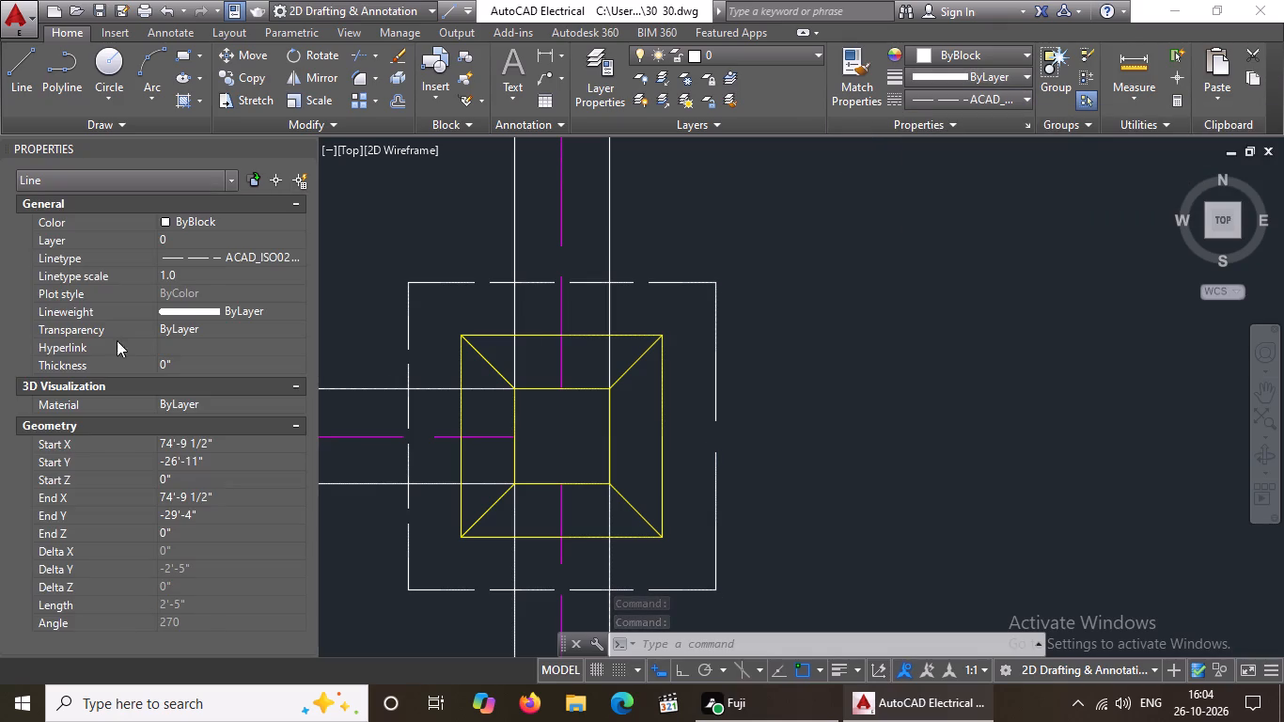
left_click(207, 275)
key("BackSpace")
key("BackSpace")
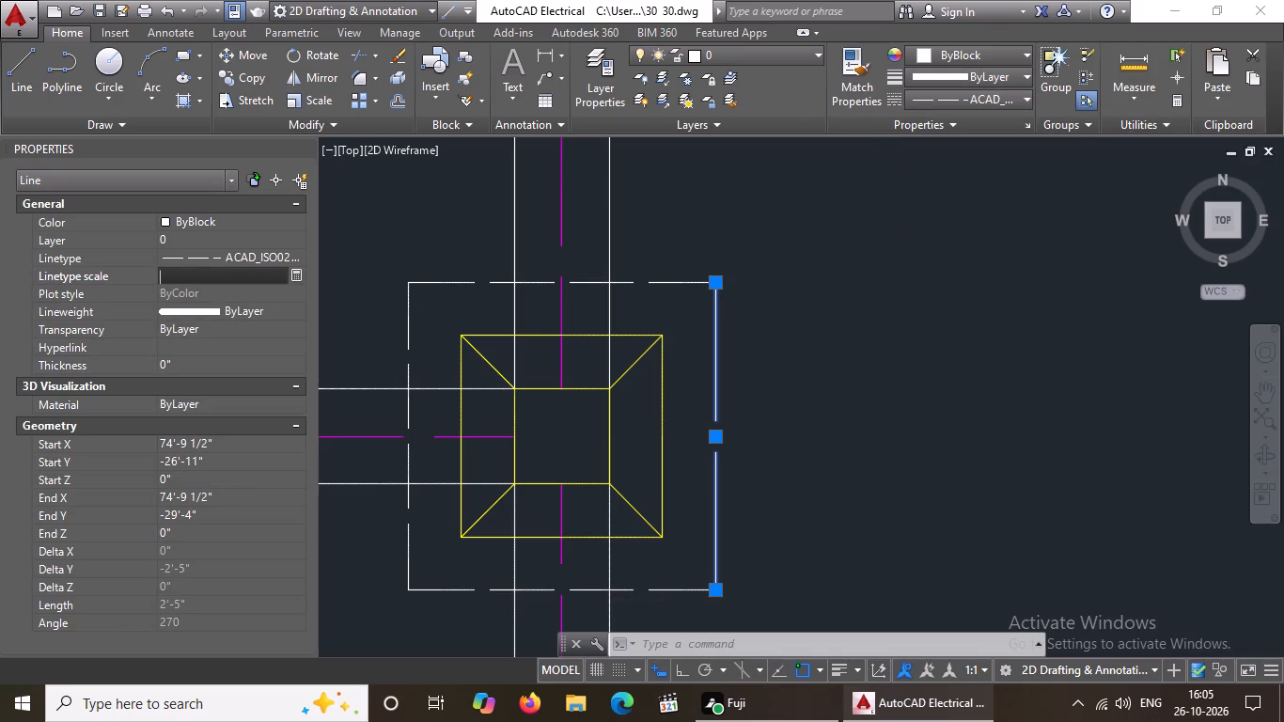
type("0.1")
key("Return")
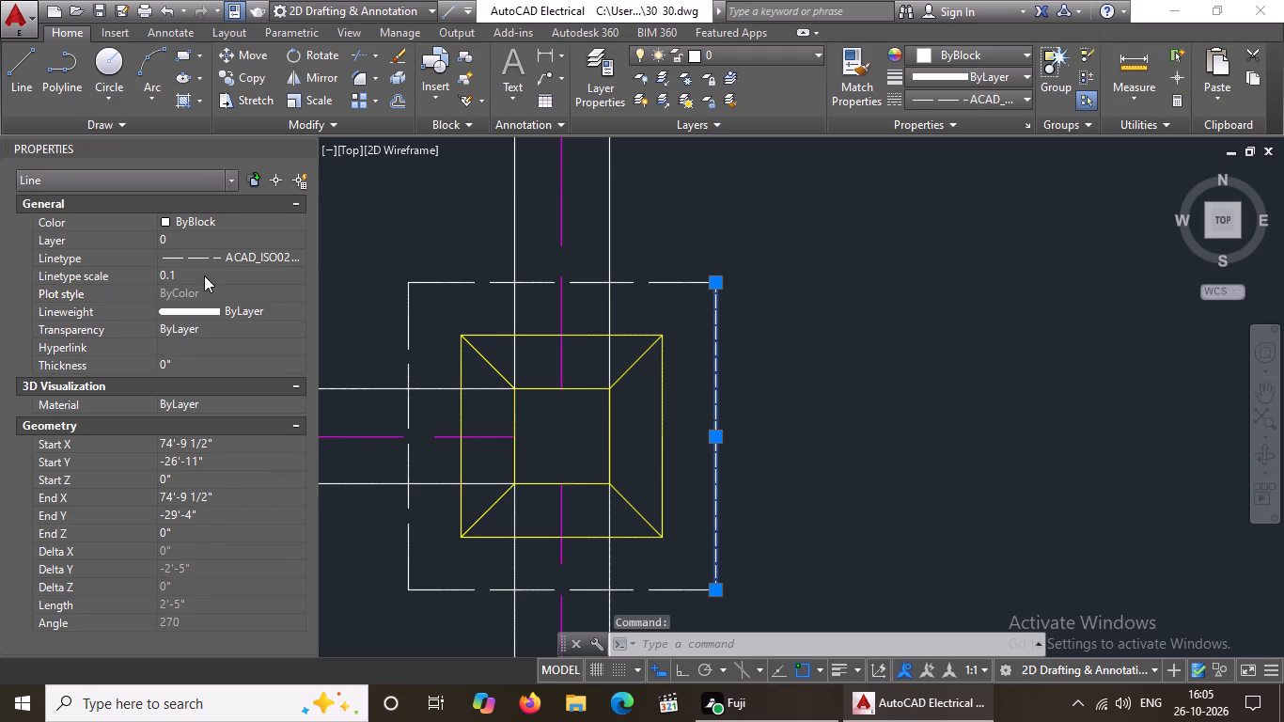
Set the linetype scale of the right edge of the third row's right footing's outer square to 0.5.
left_click(203, 275)
key("BackSpace")
key("BackSpace")
type("0.5")
key("Return")
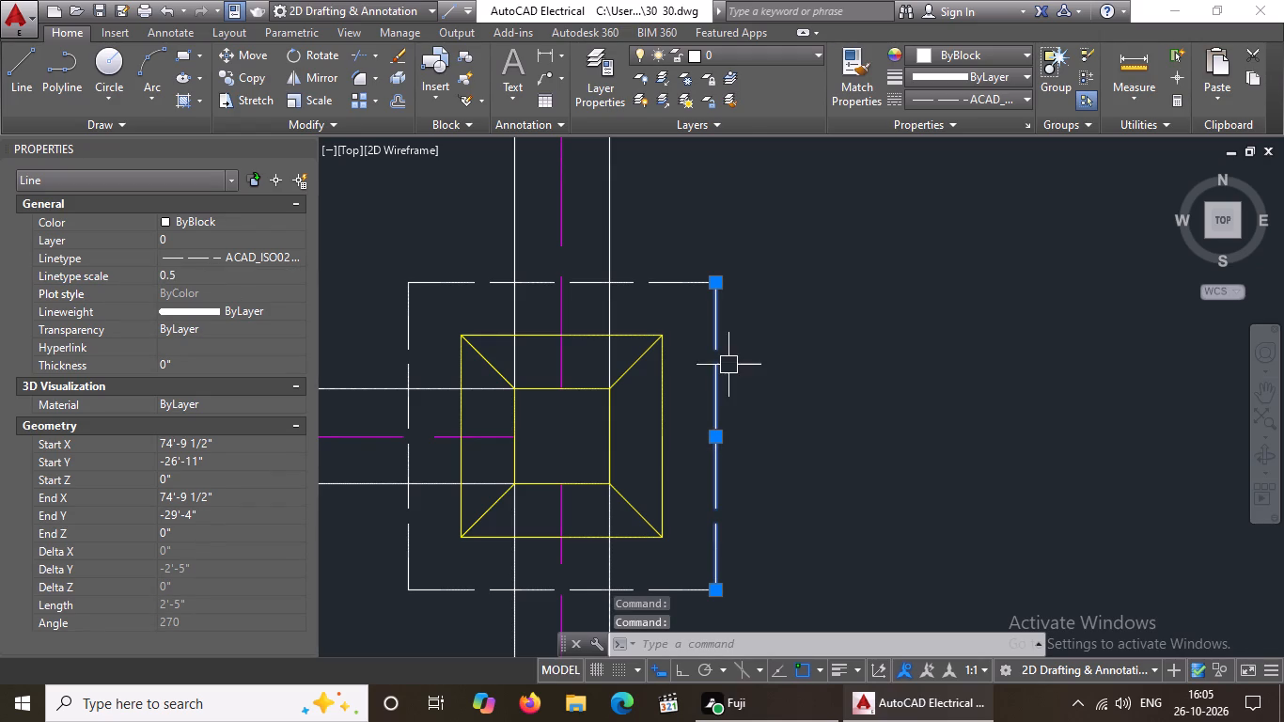
Give the bottom edge of the outer square of the fourth row's rightmost footing the ACAD_ISO02W100 linetype with a linetype scale of 0.5.
scroll(731, 365, "down", 3)
middle_click_drag(627, 355, 661, 387)
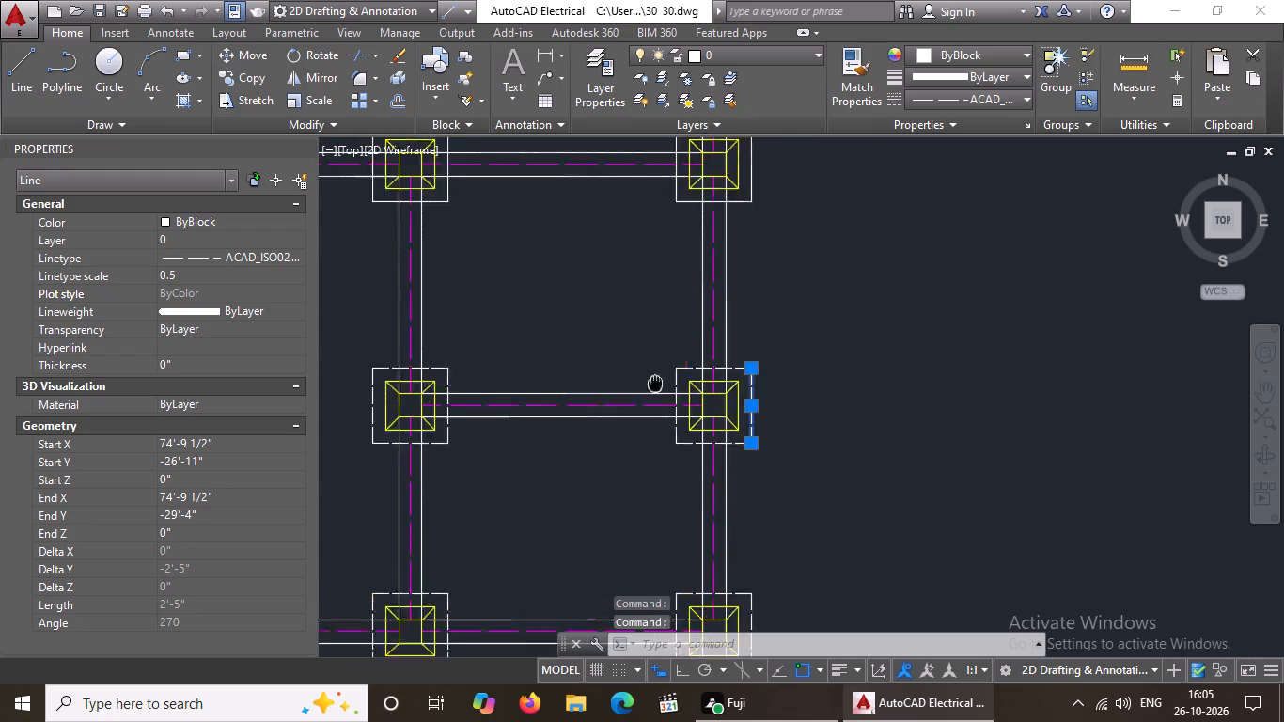
middle_click_drag(661, 387, 692, 410)
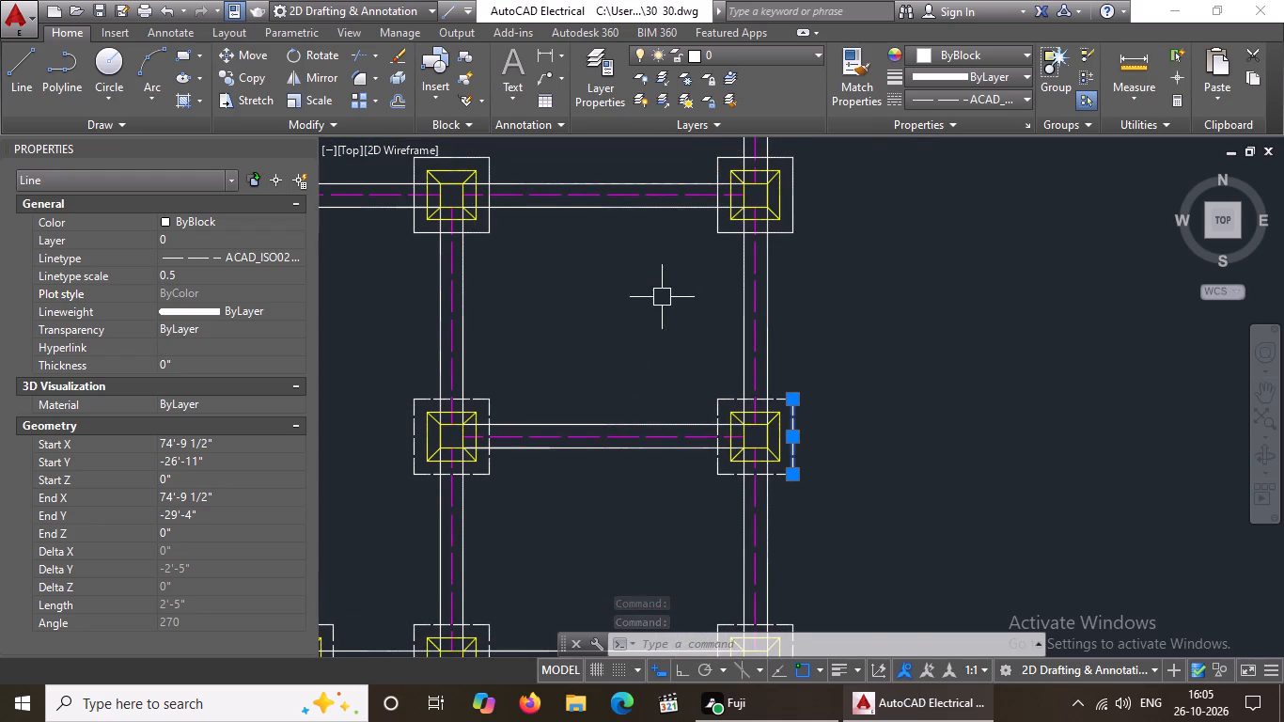
middle_click_drag(665, 301, 814, 354)
scroll(806, 345, "down", 2)
scroll(770, 371, "up", 1)
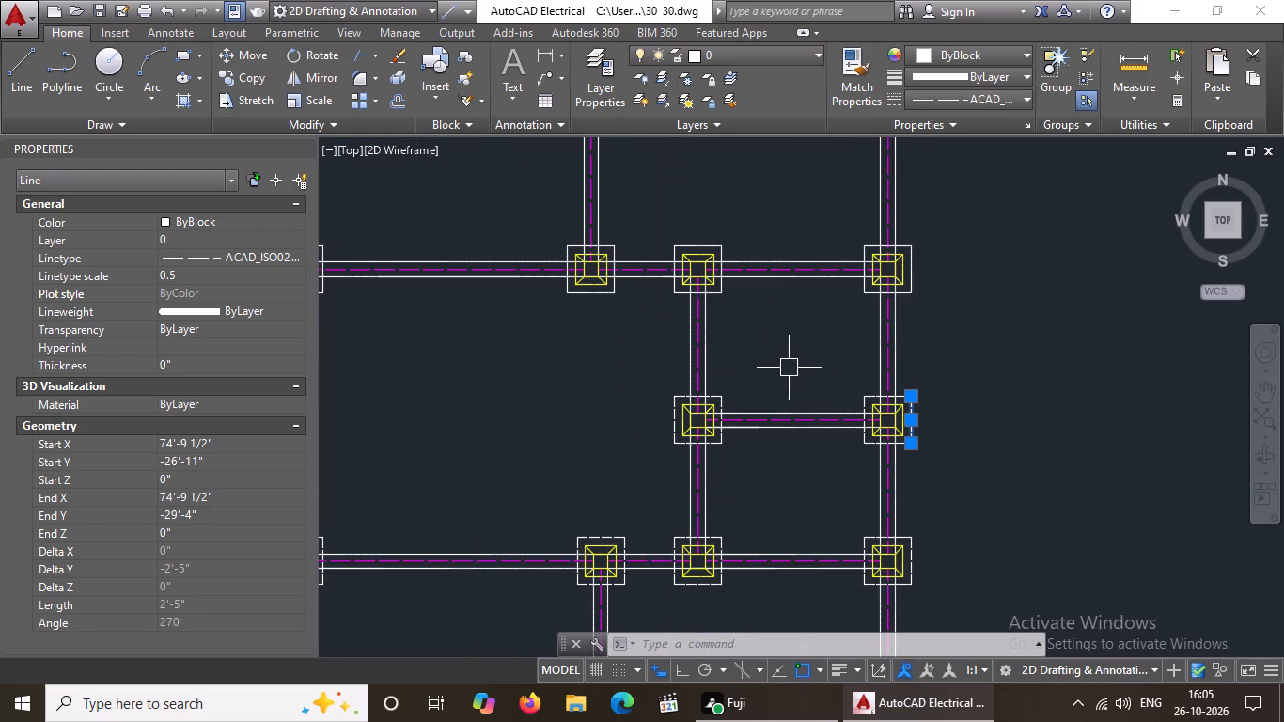
scroll(870, 328, "up", 2)
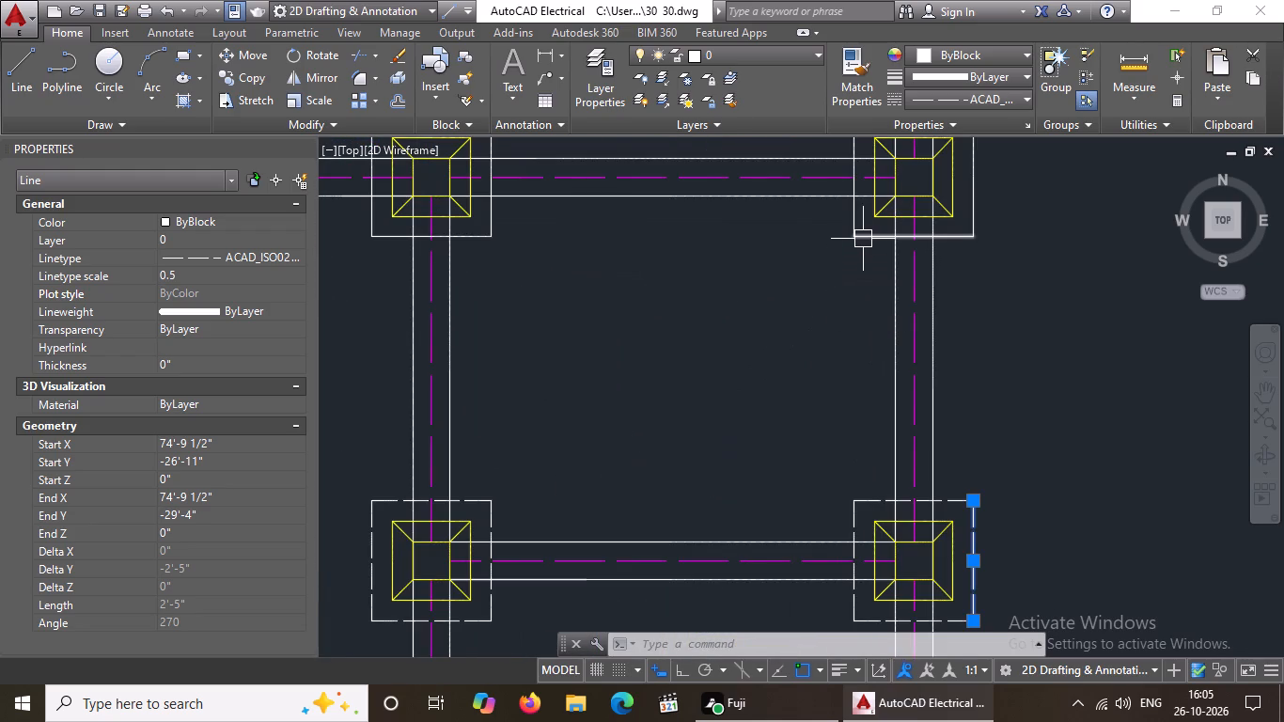
left_click(863, 239)
scroll(677, 441, "down", 1)
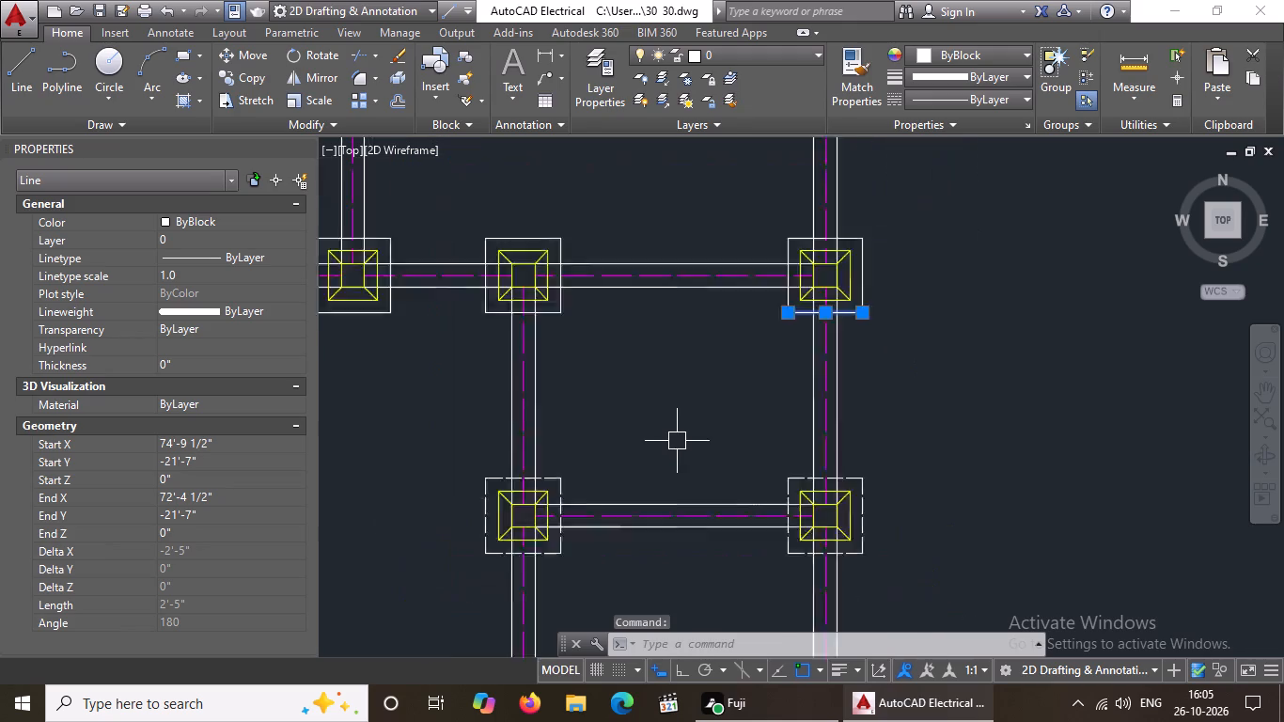
scroll(677, 441, "down", 1)
middle_click_drag(678, 424, 687, 500)
scroll(688, 471, "down", 1)
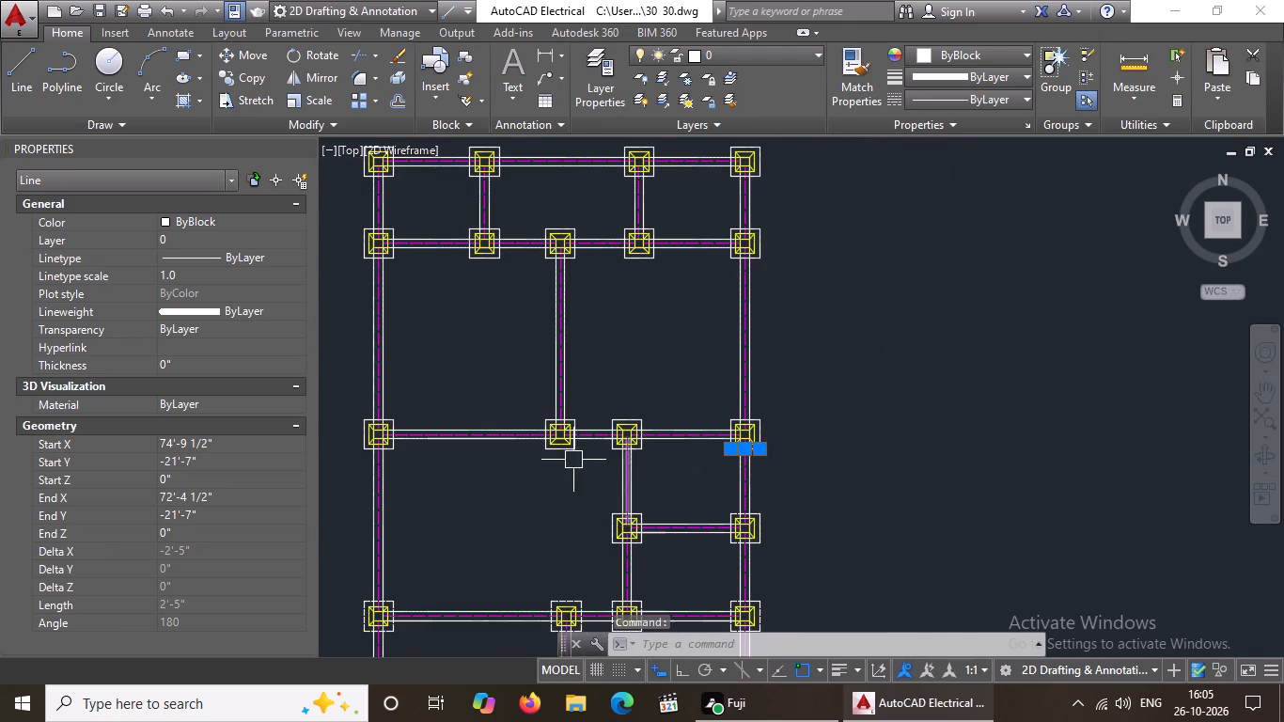
scroll(556, 456, "up", 1)
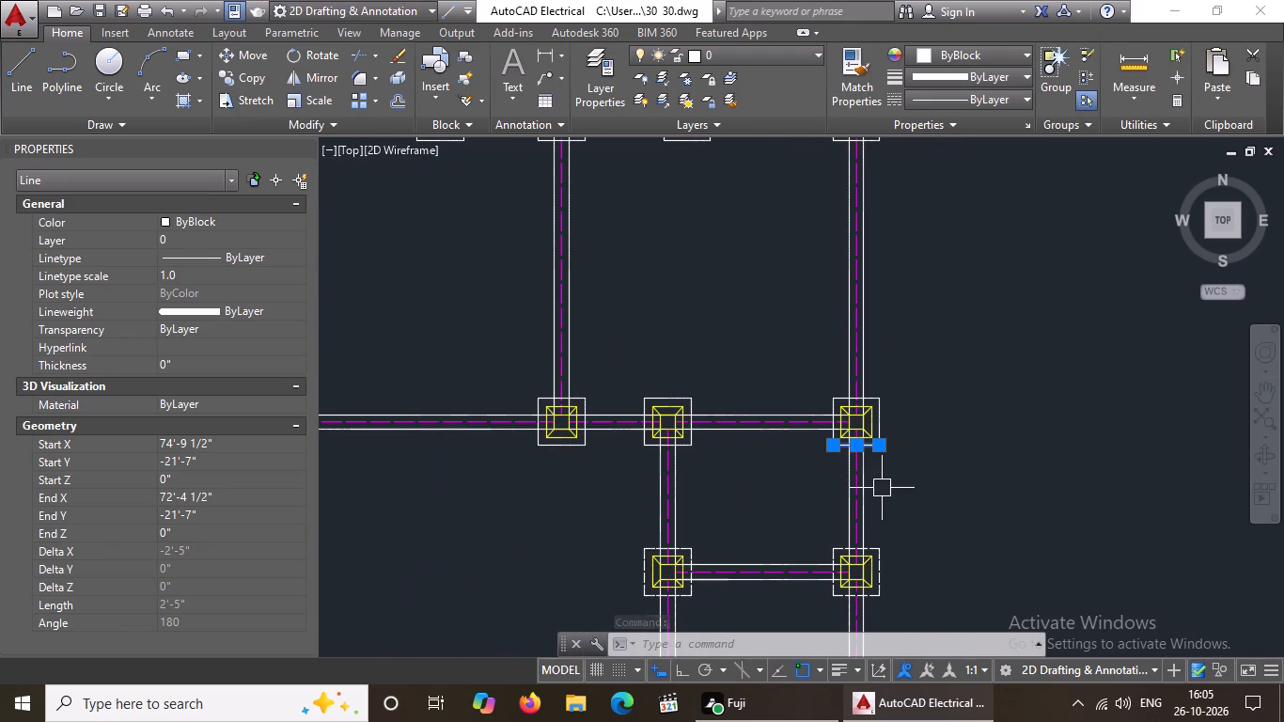
scroll(882, 489, "up", 2)
left_click(949, 100)
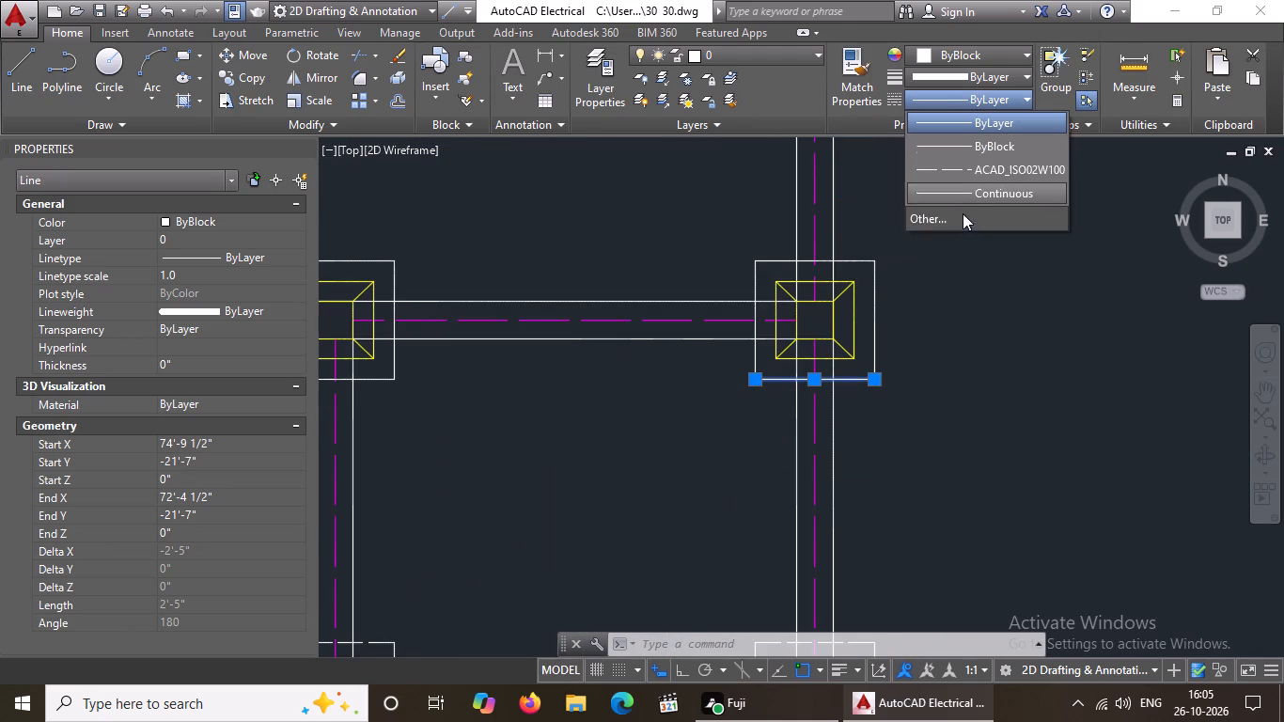
left_click(957, 172)
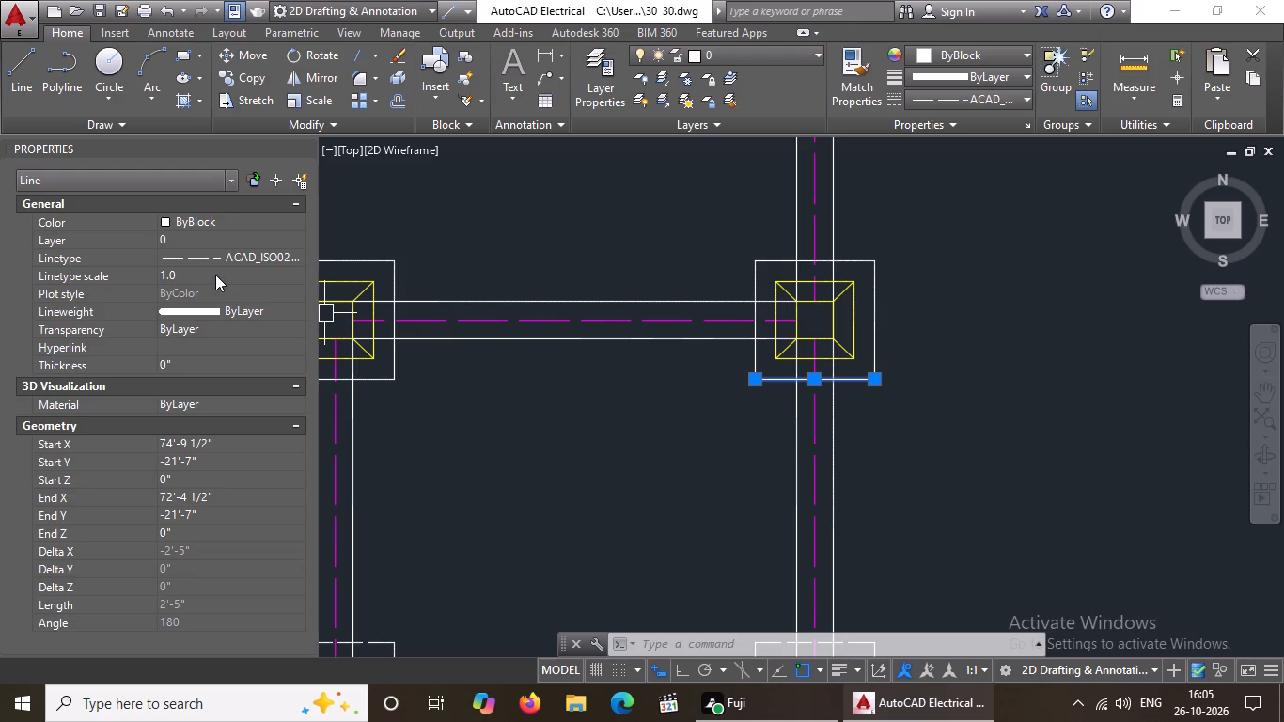
left_click(211, 272)
key("BackSpace")
key("BackSpace")
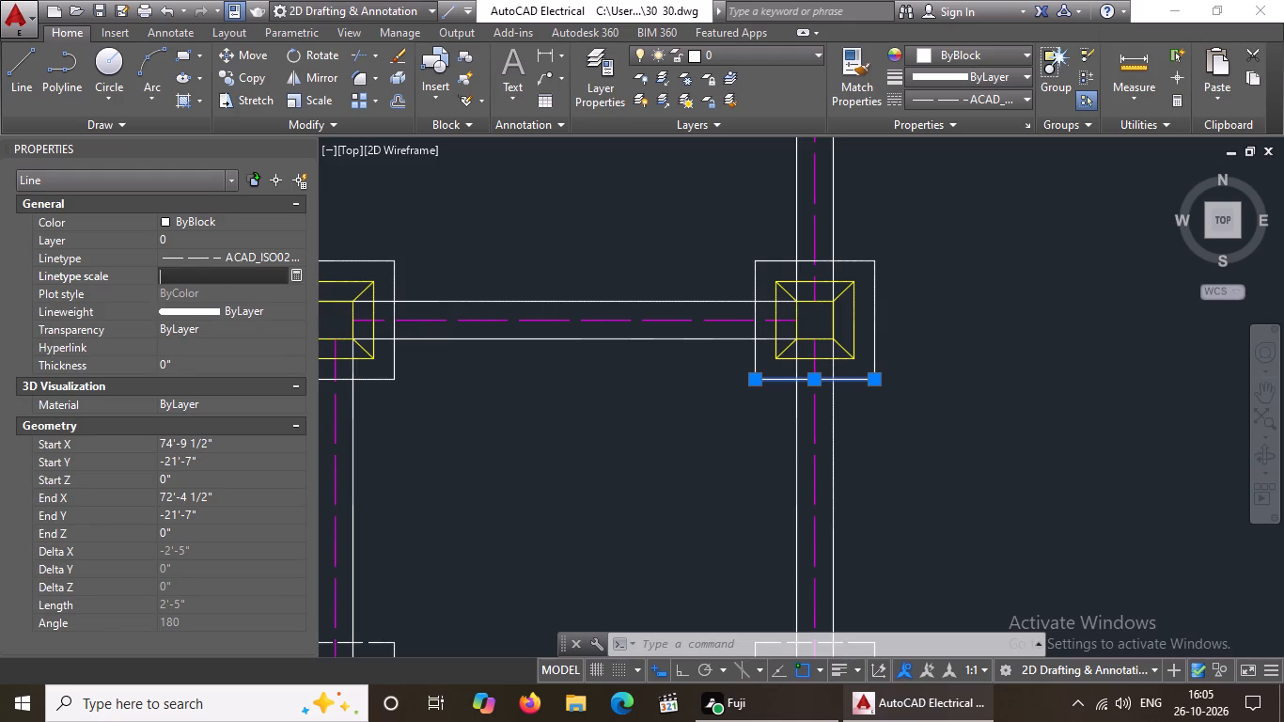
type("0.5")
key("Return")
Give the left edge of the outer square of the fourth row's rightmost footing the ACAD_ISO02W100 linetype with a linetype scale of 0.5.
scroll(752, 362, "up", 2)
left_click(757, 360)
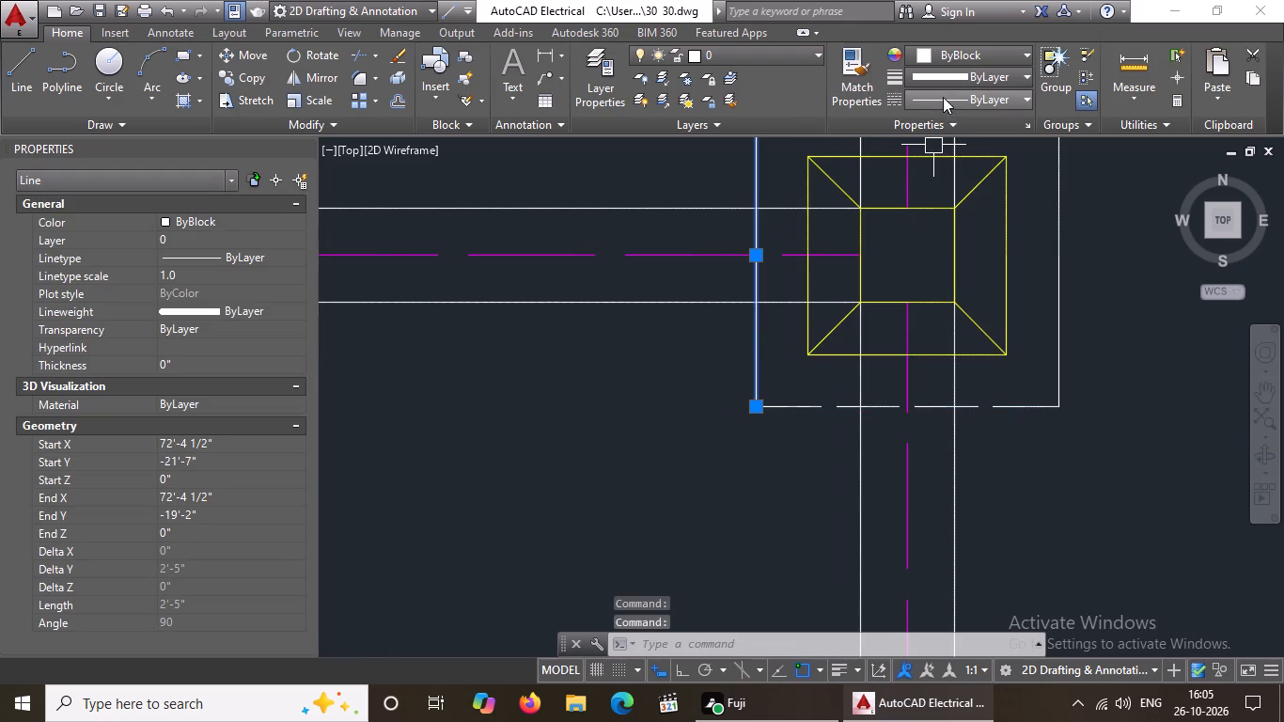
left_click(943, 97)
left_click(963, 163)
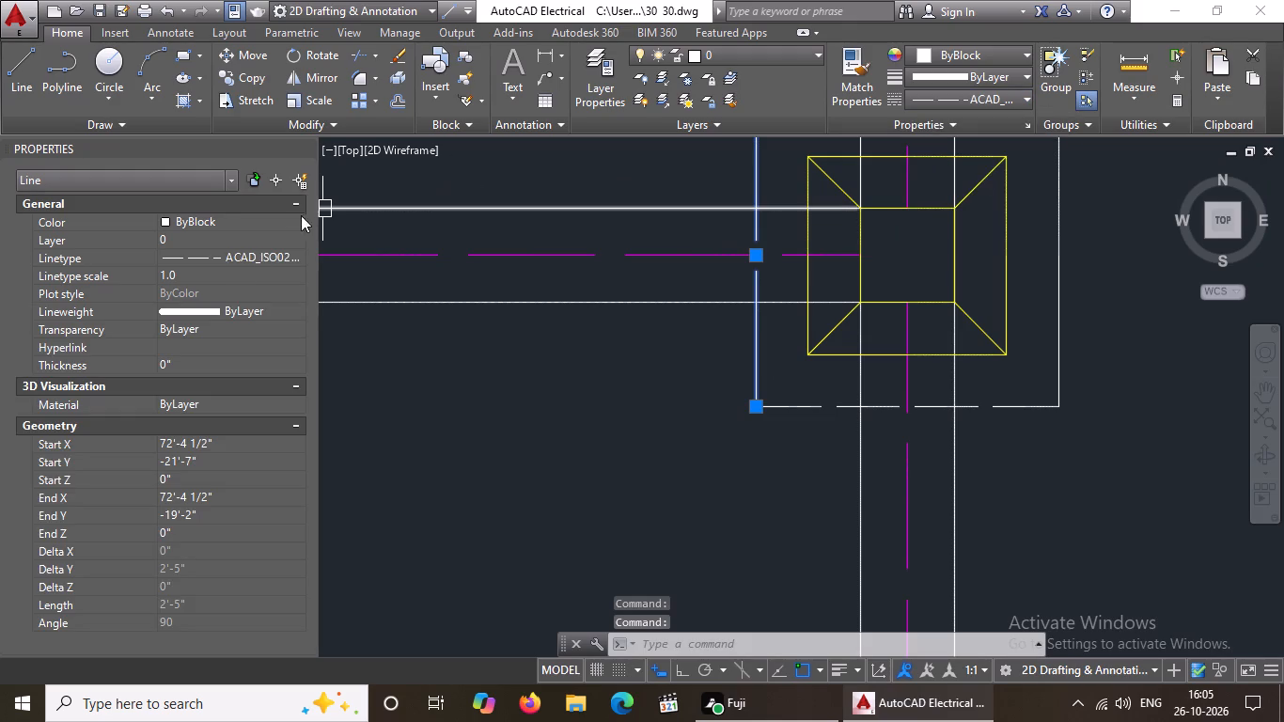
left_click(199, 279)
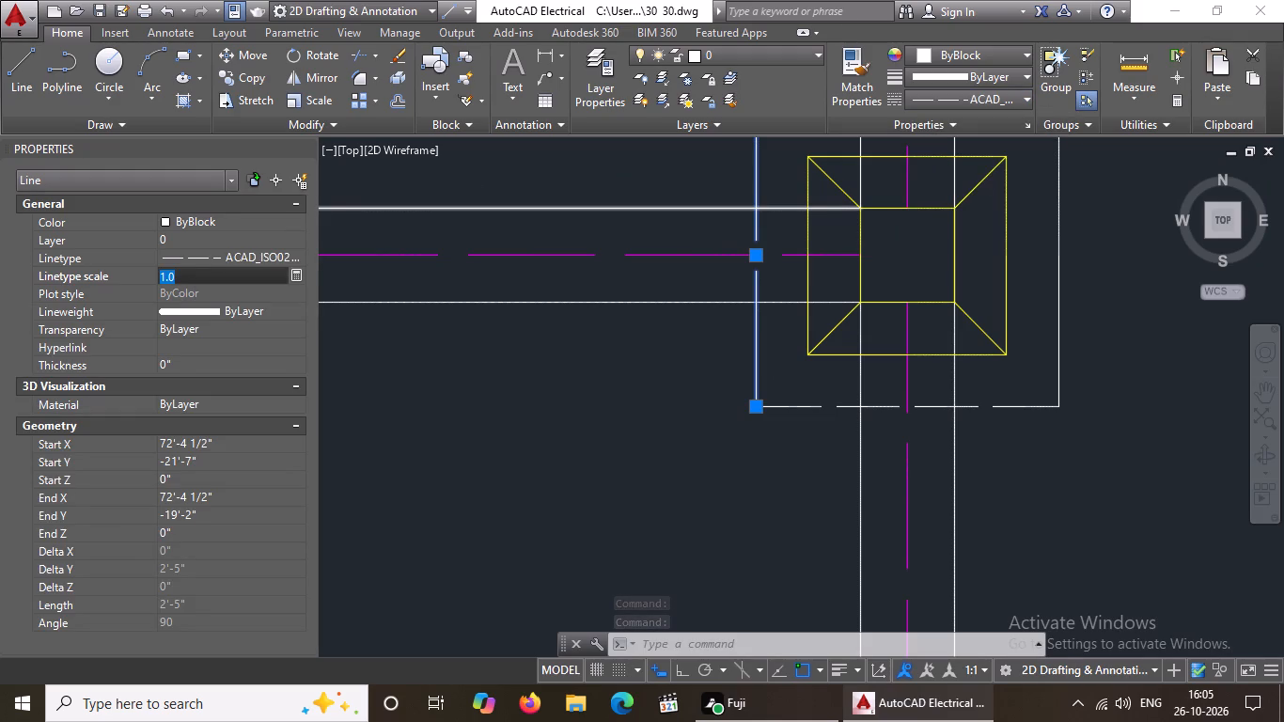
key("BackSpace")
key("BackSpace")
key("BackSpace")
type("0.5")
key("Return")
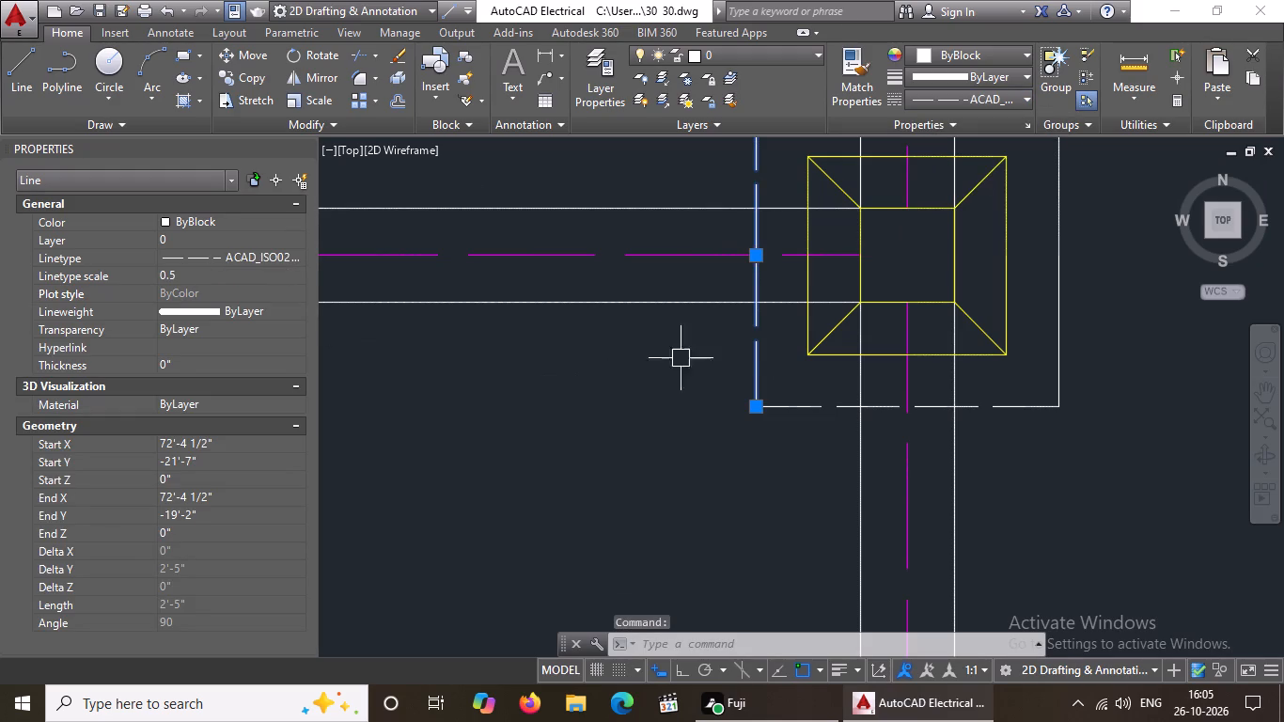
Give the top edge of the outer square of the fourth row's rightmost footing the ACAD_ISO02W100 linetype with a linetype scale of 0.5.
scroll(751, 365, "down", 3)
scroll(789, 308, "up", 2)
left_click(846, 300)
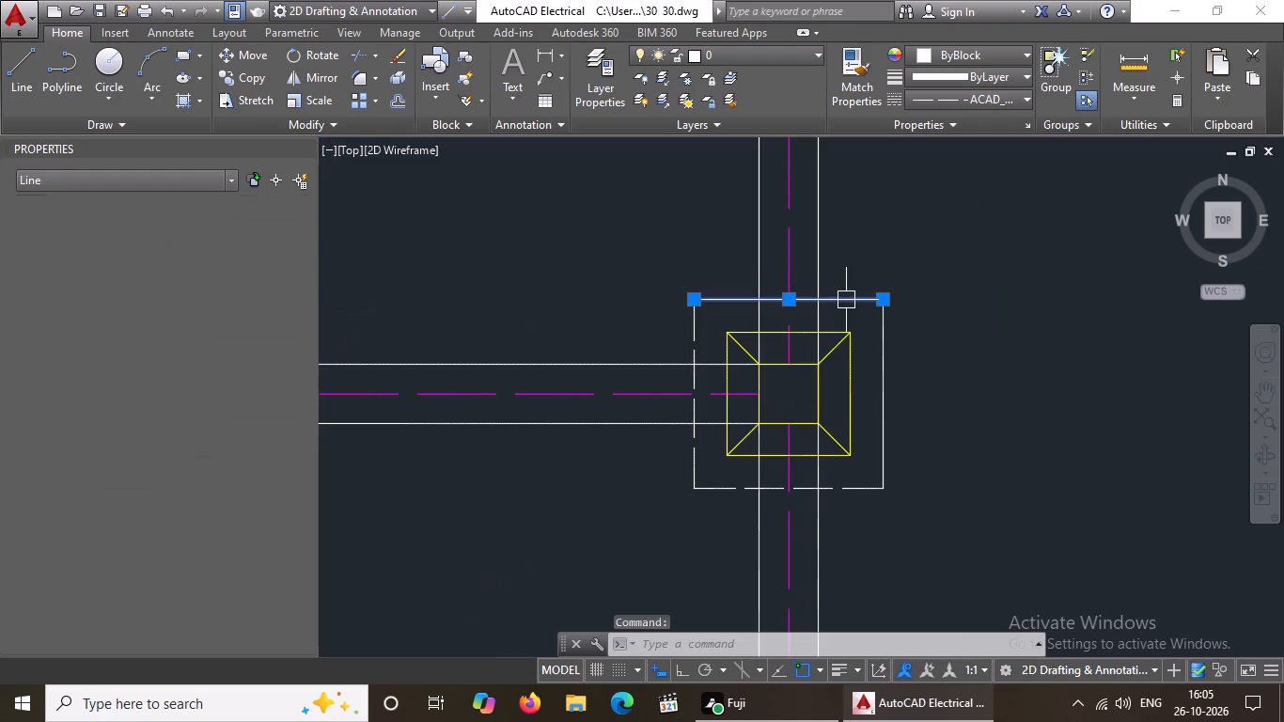
left_click(959, 96)
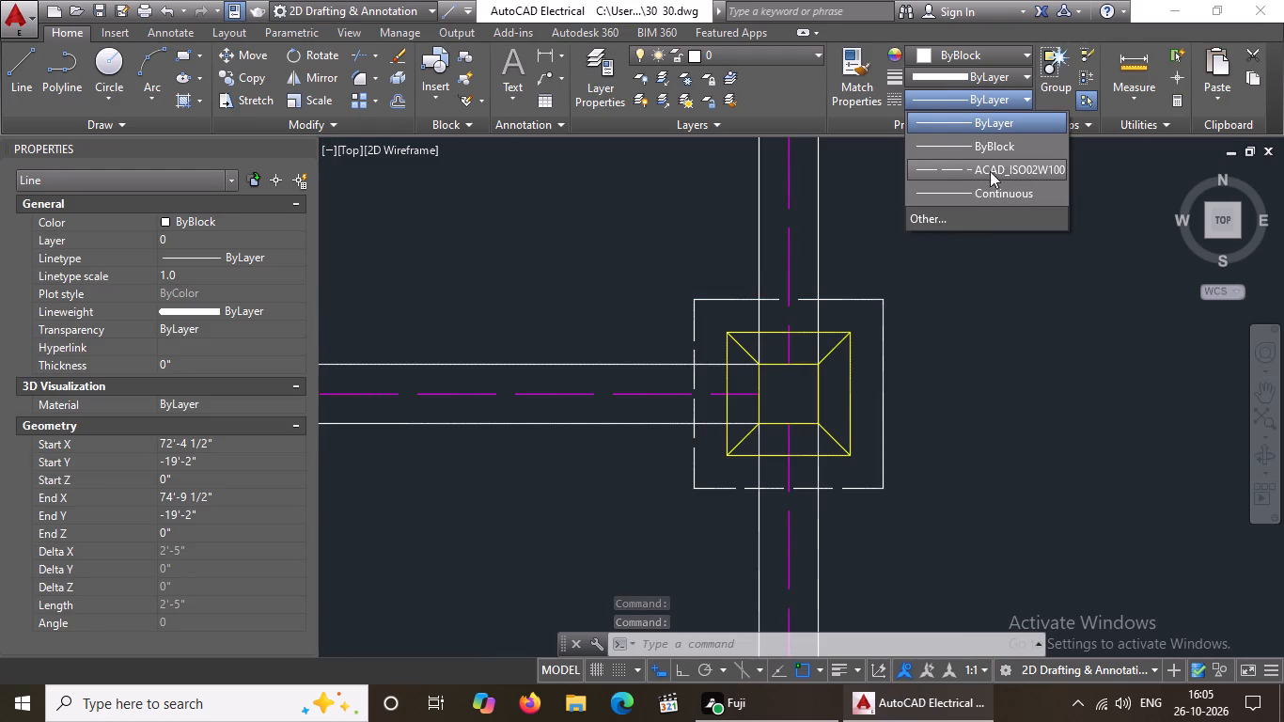
left_click(990, 175)
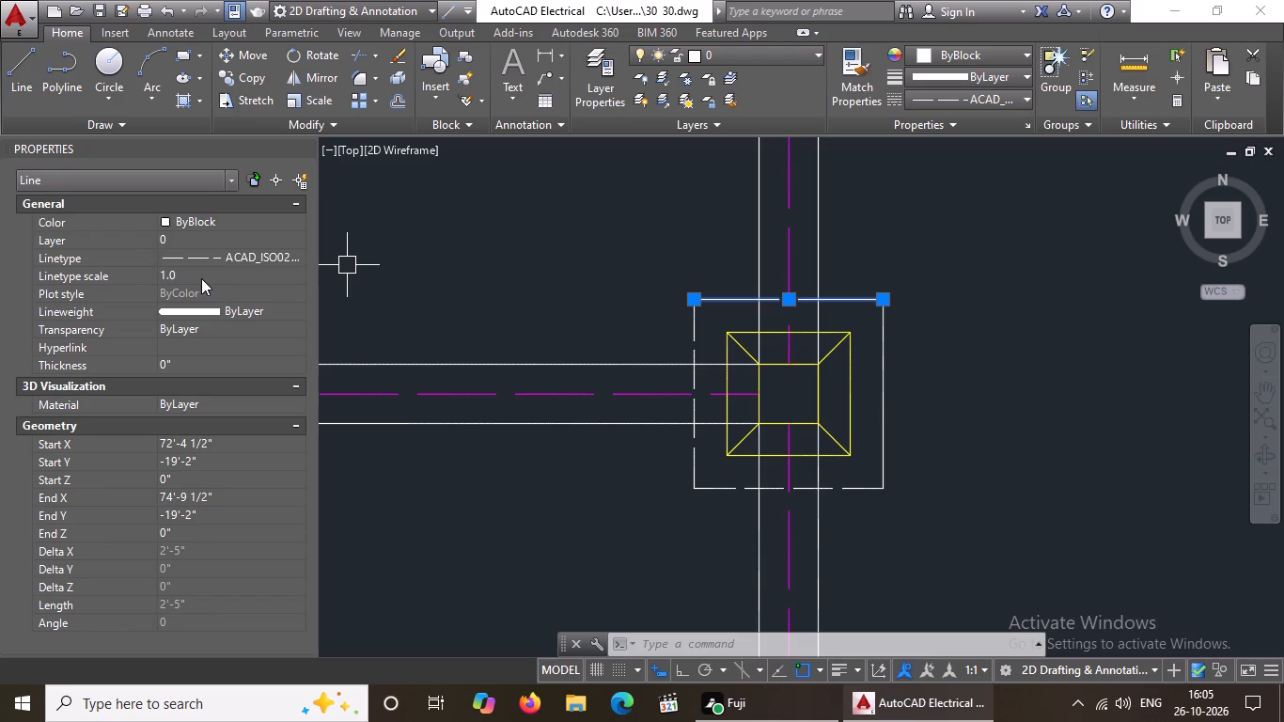
left_click(202, 278)
key("BackSpace")
key("BackSpace")
type("0.5")
key("Return")
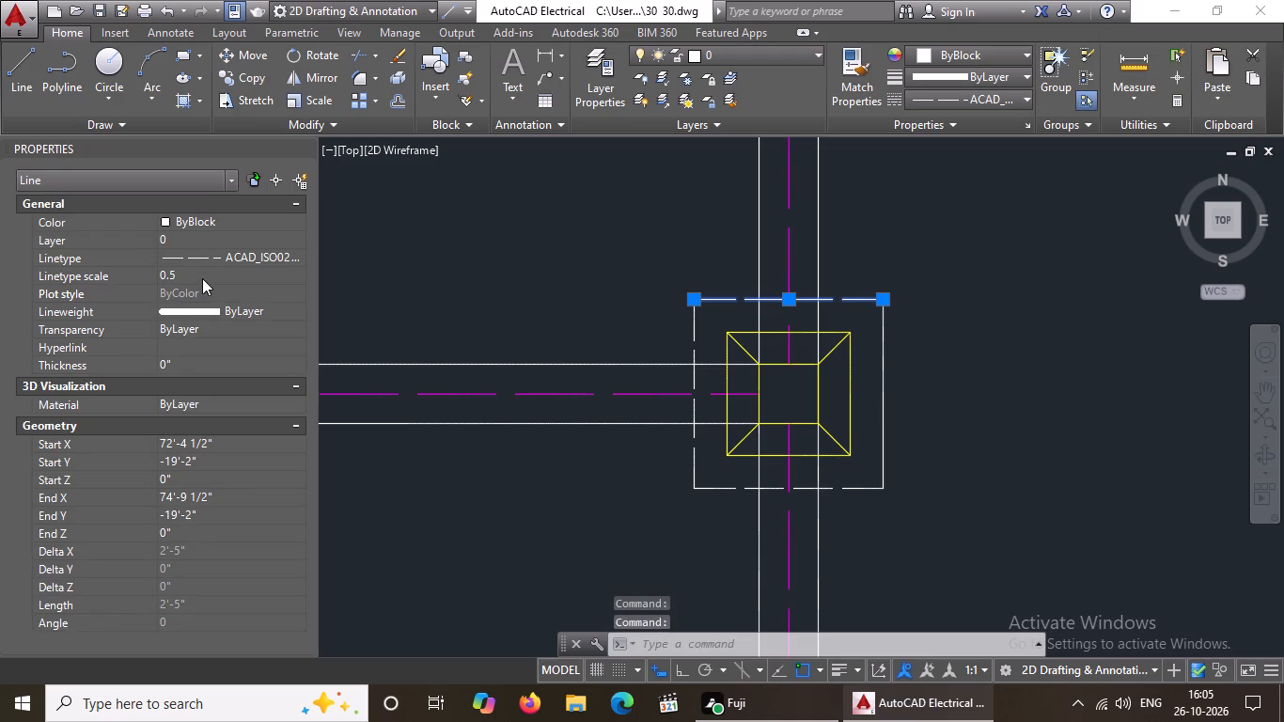
Give the right edge of the outer square of the fourth row's rightmost footing the ACAD_ISO02W100 linetype with a linetype scale of 0.5.
left_click(885, 419)
left_click(980, 102)
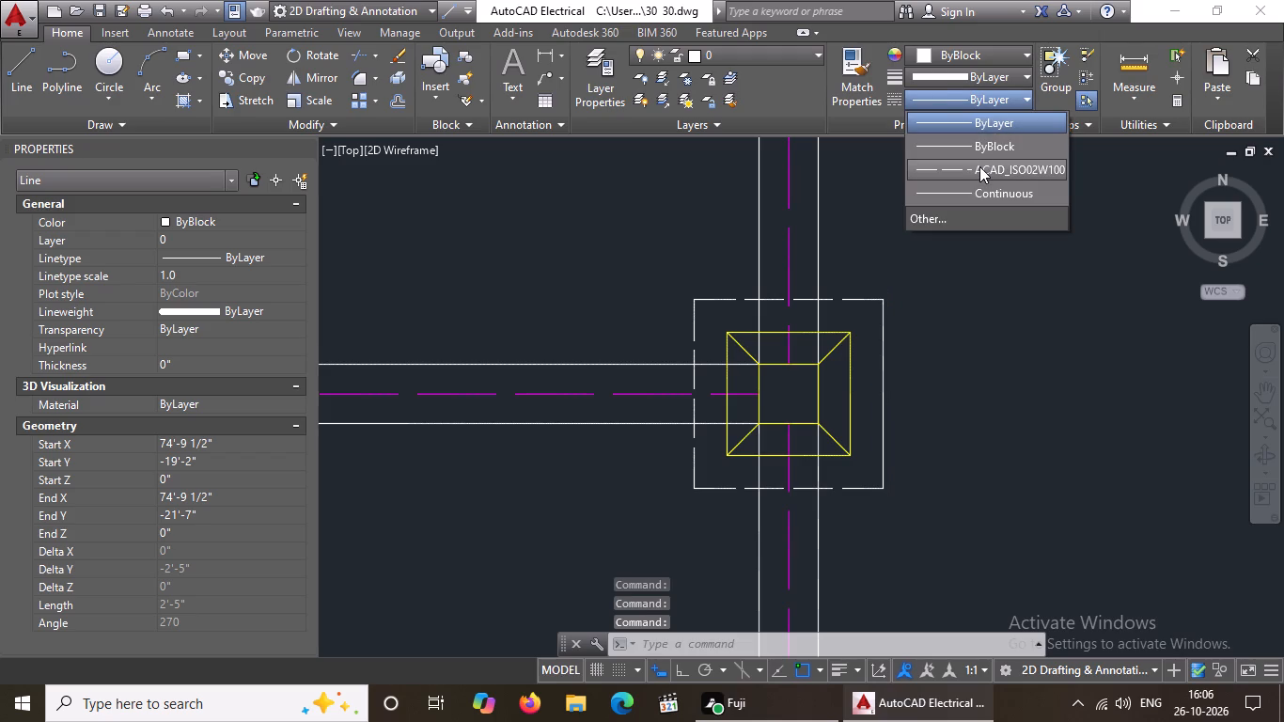
left_click(979, 166)
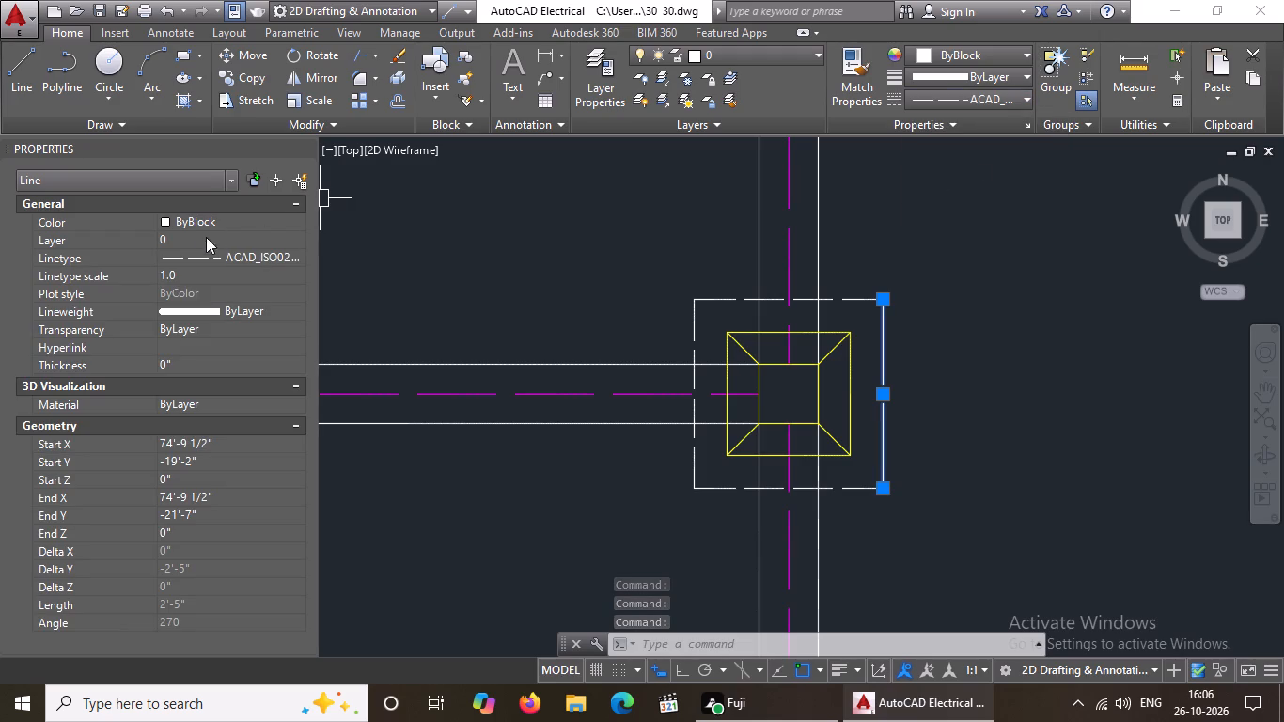
left_click(181, 274)
key("BackSpace")
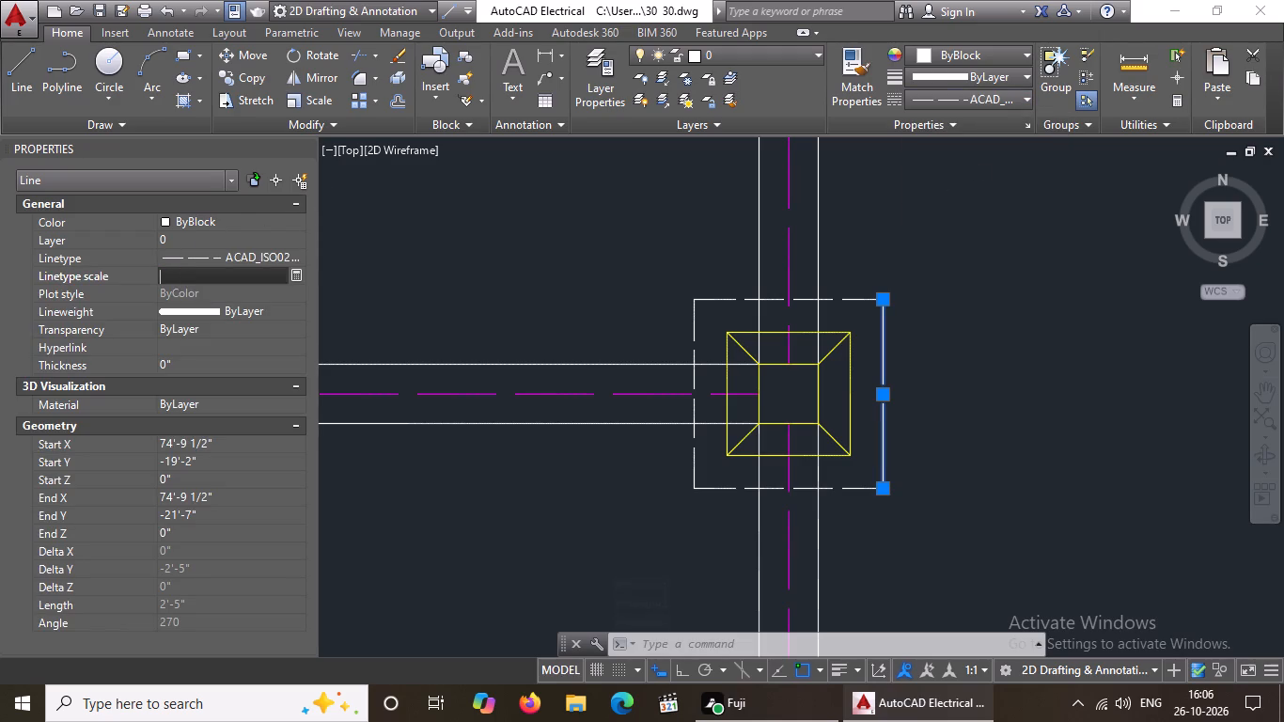
key("BackSpace")
type("0.5")
key("Return")
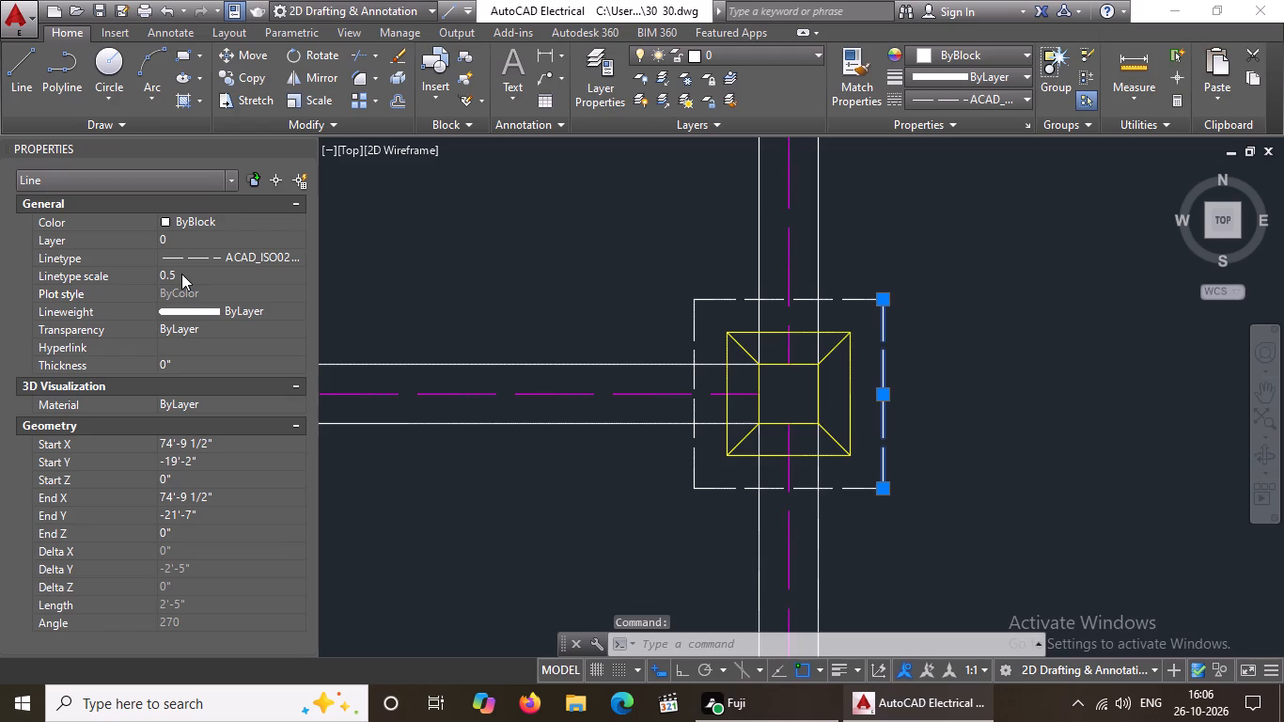
scroll(541, 371, "down", 3)
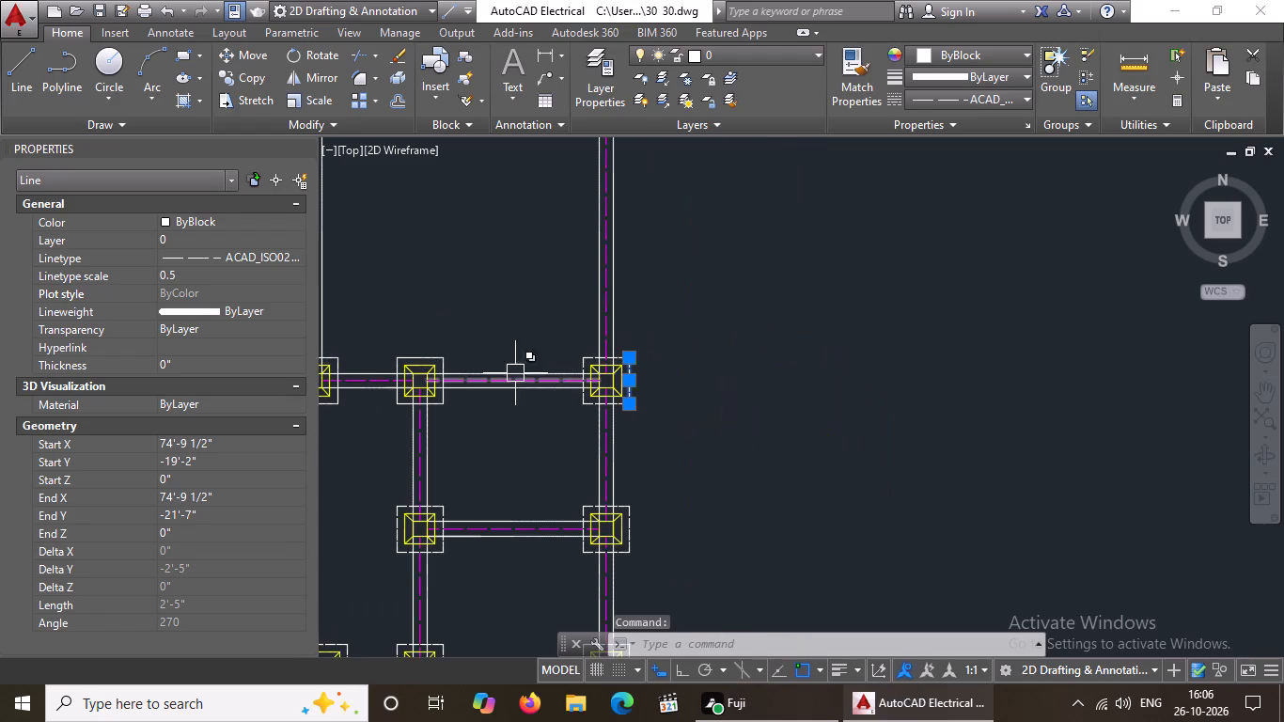
middle_click_drag(518, 358, 662, 444)
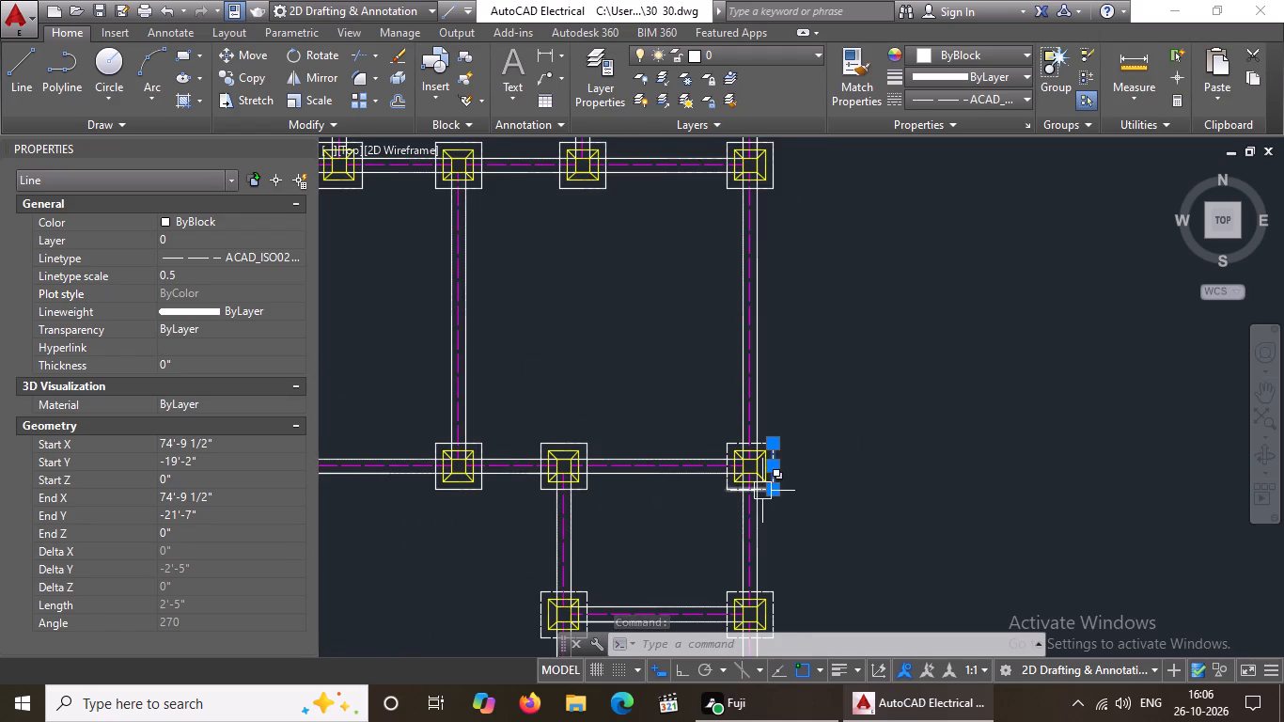
scroll(762, 491, "up", 2)
key("Escape")
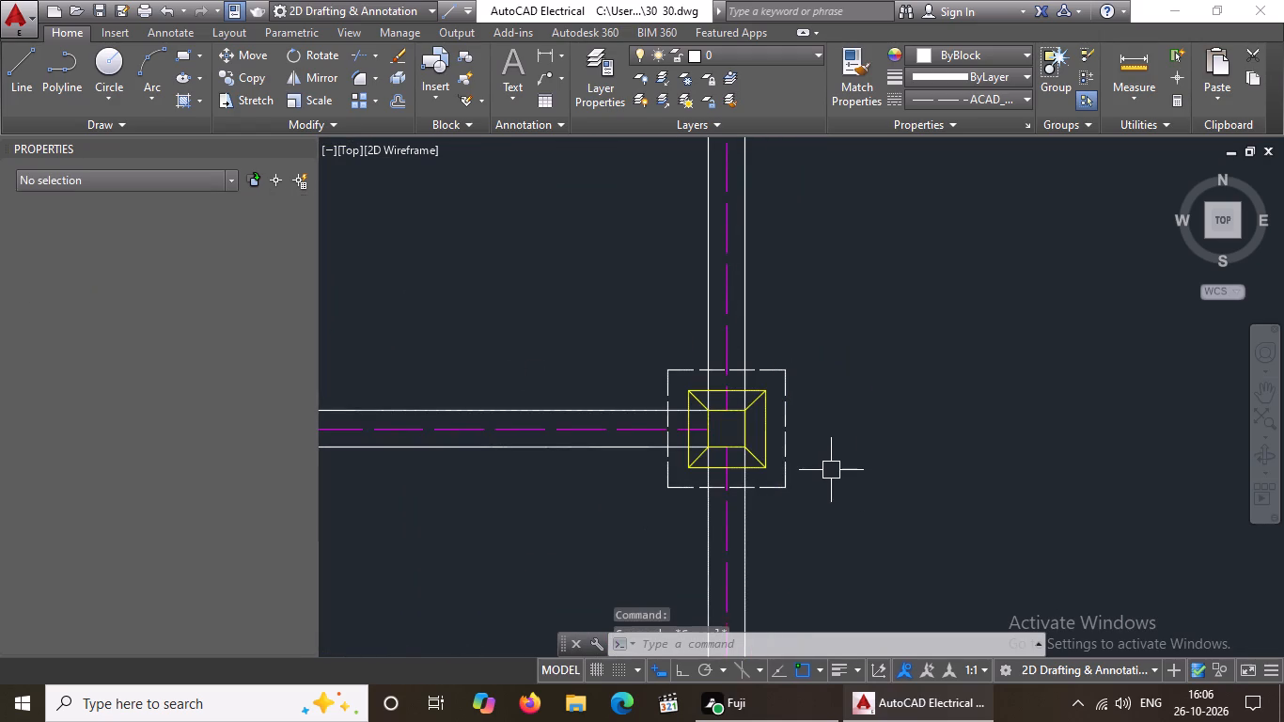
Give the outer square's bottom edge on the fourth row's second footing from the right the ACAD_ISO02W100 linetype with a linetype scale of 0.5.
scroll(834, 470, "down", 1)
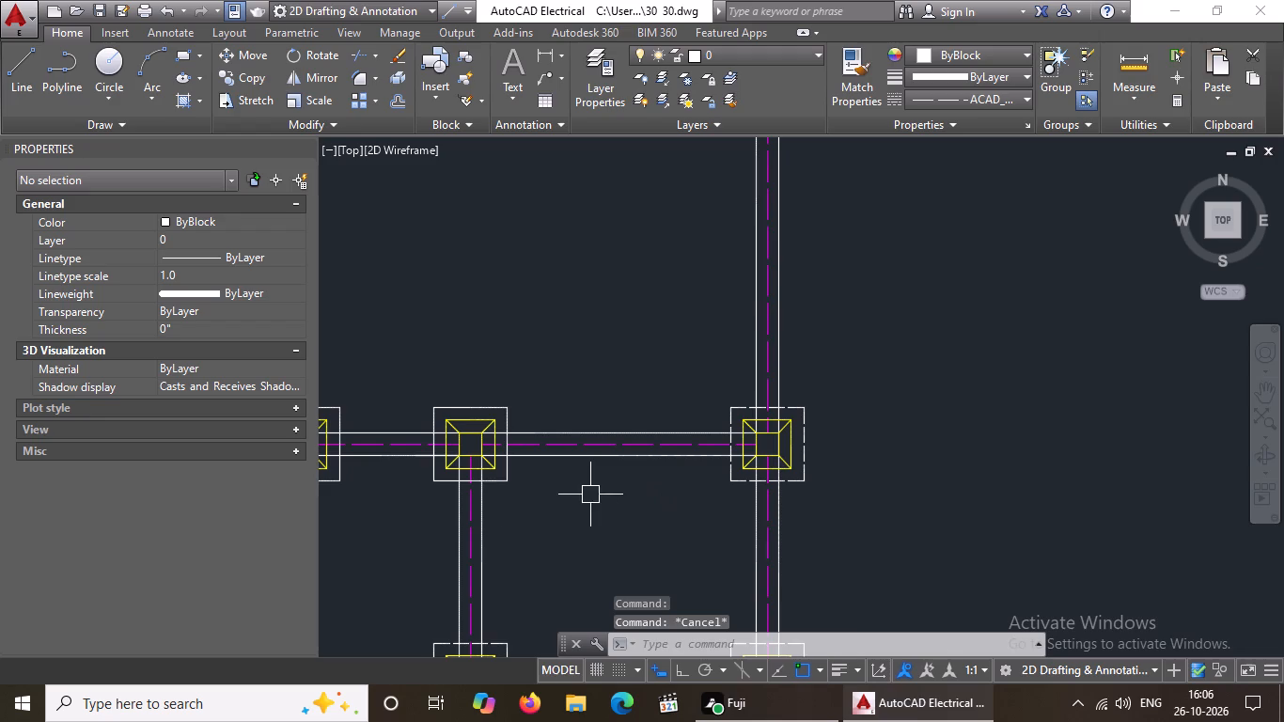
scroll(492, 487, "up", 1)
left_click(500, 479)
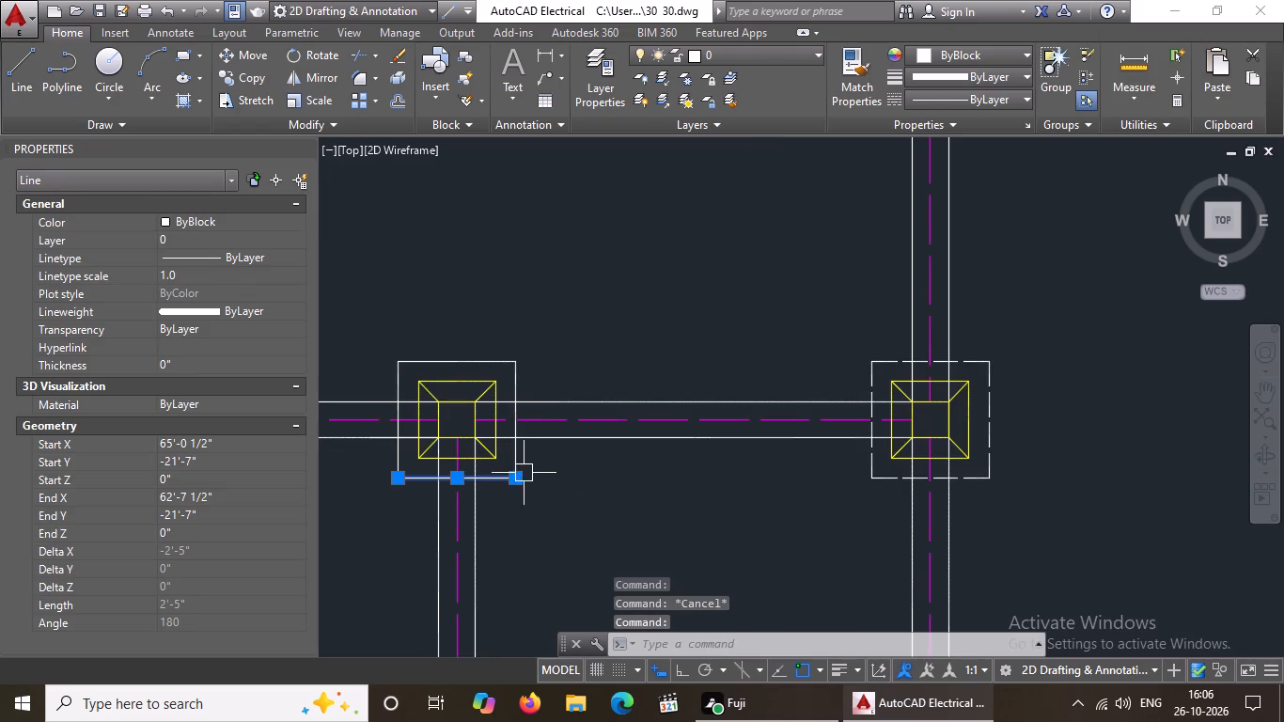
middle_click_drag(540, 473, 672, 509)
scroll(650, 510, "down", 1)
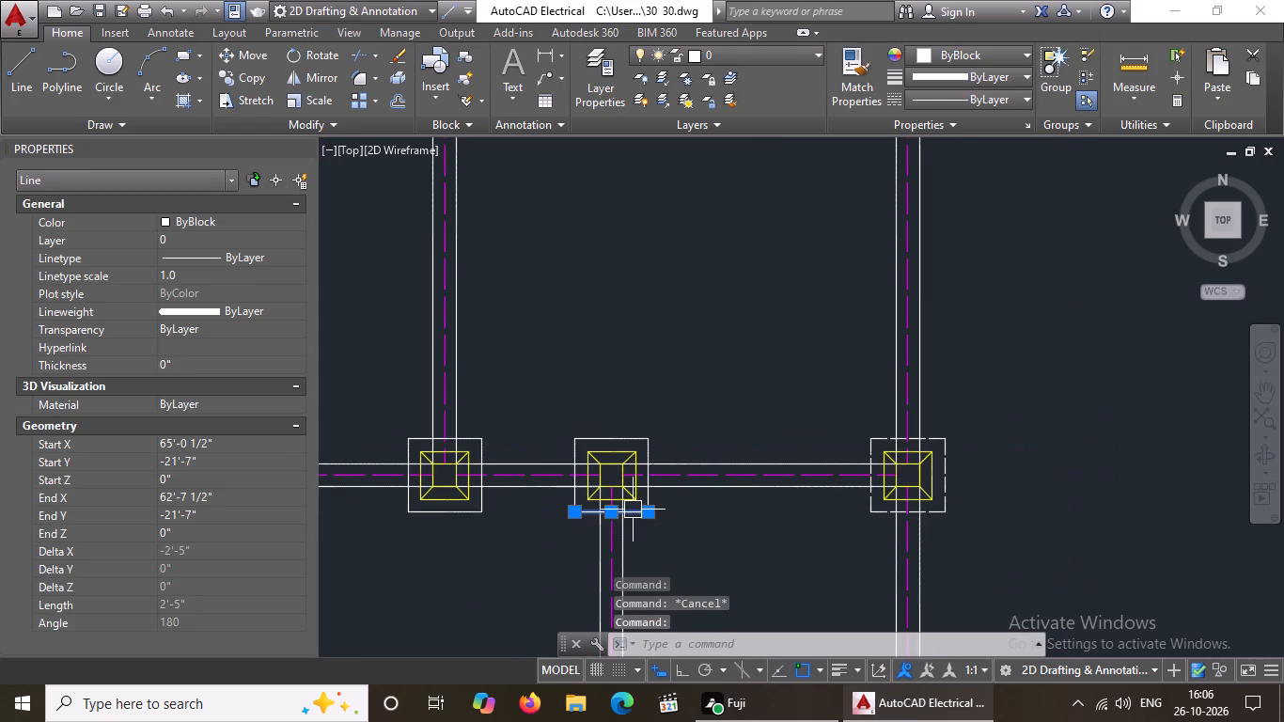
scroll(624, 510, "up", 2)
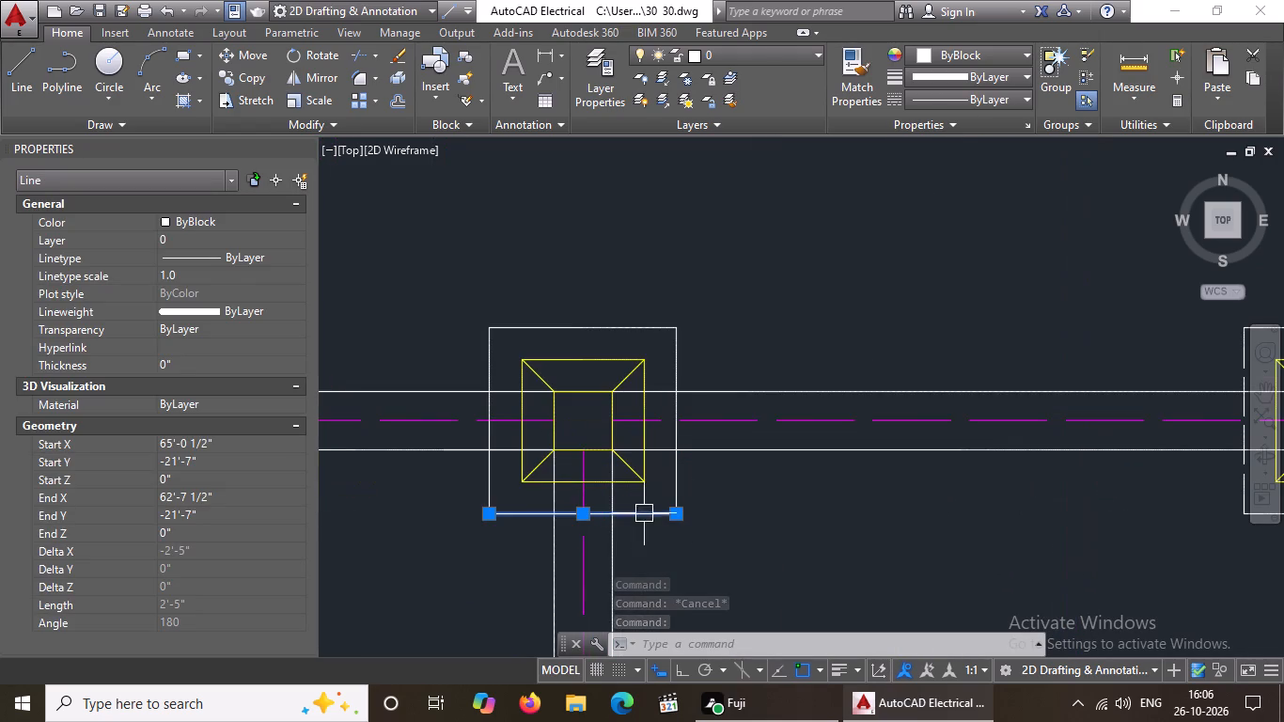
left_click(960, 96)
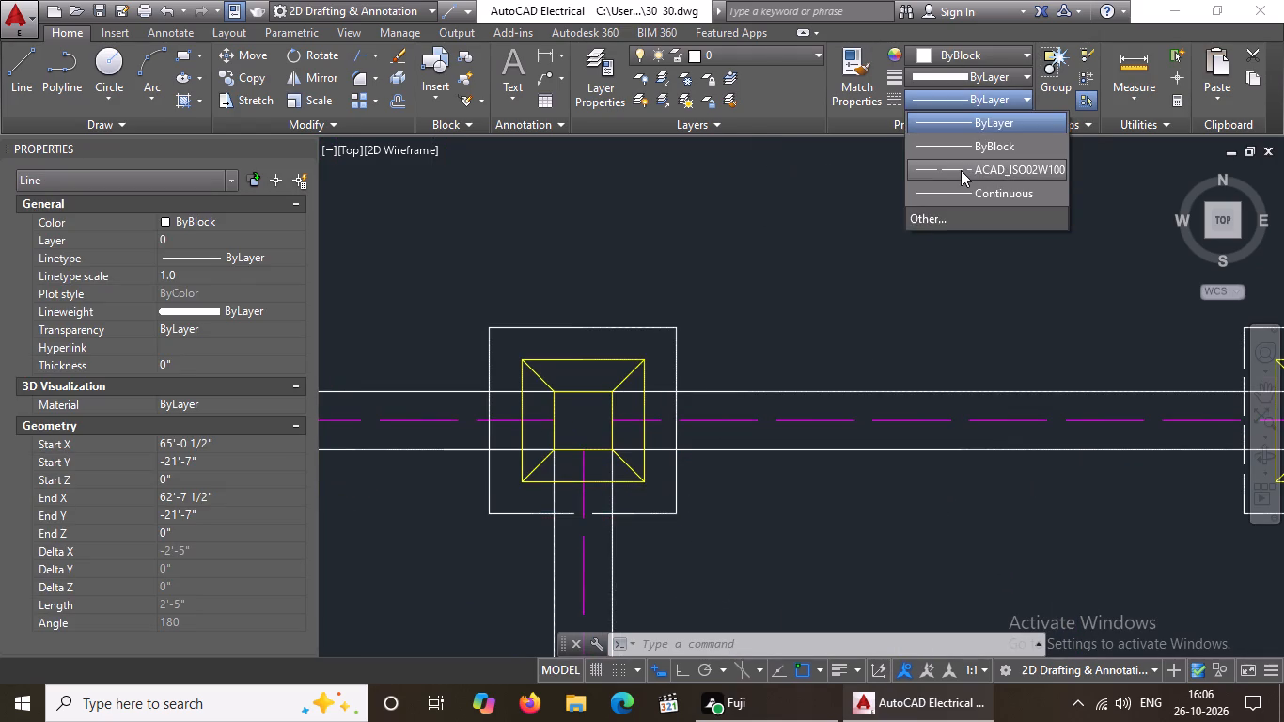
left_click(961, 170)
left_click(189, 270)
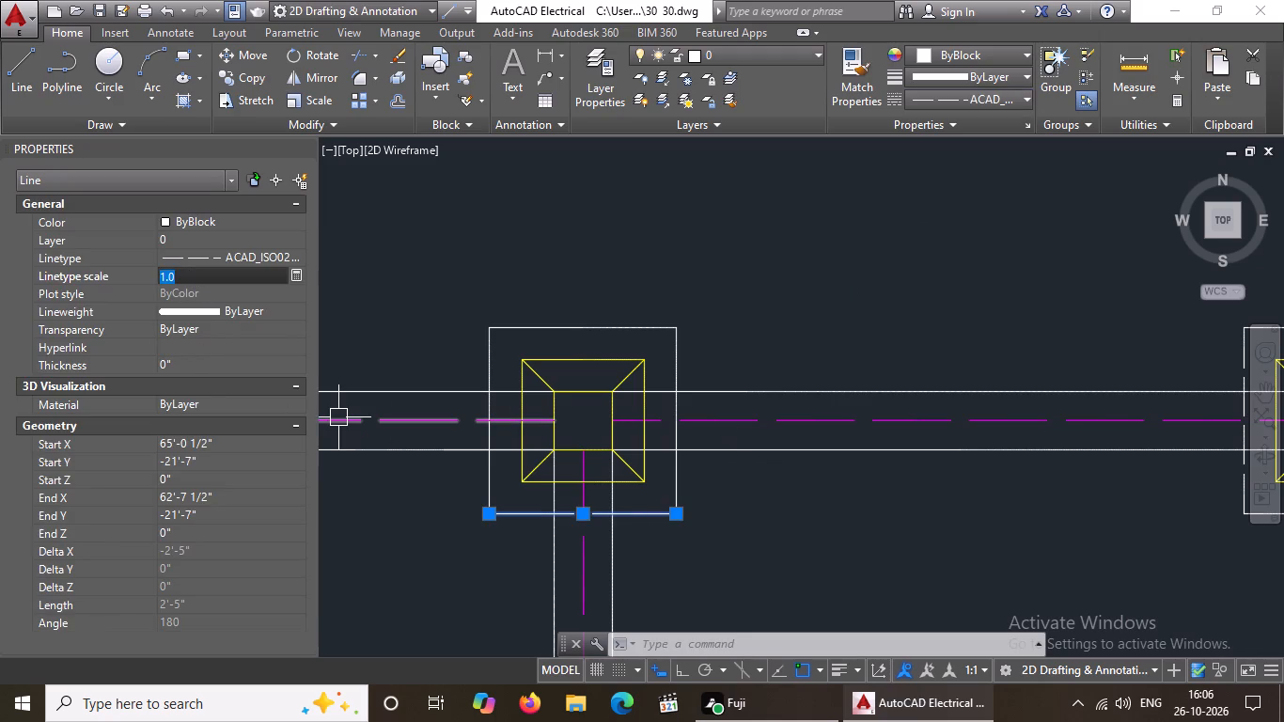
key("BackSpace")
key("BackSpace")
type("0.5")
key("Return")
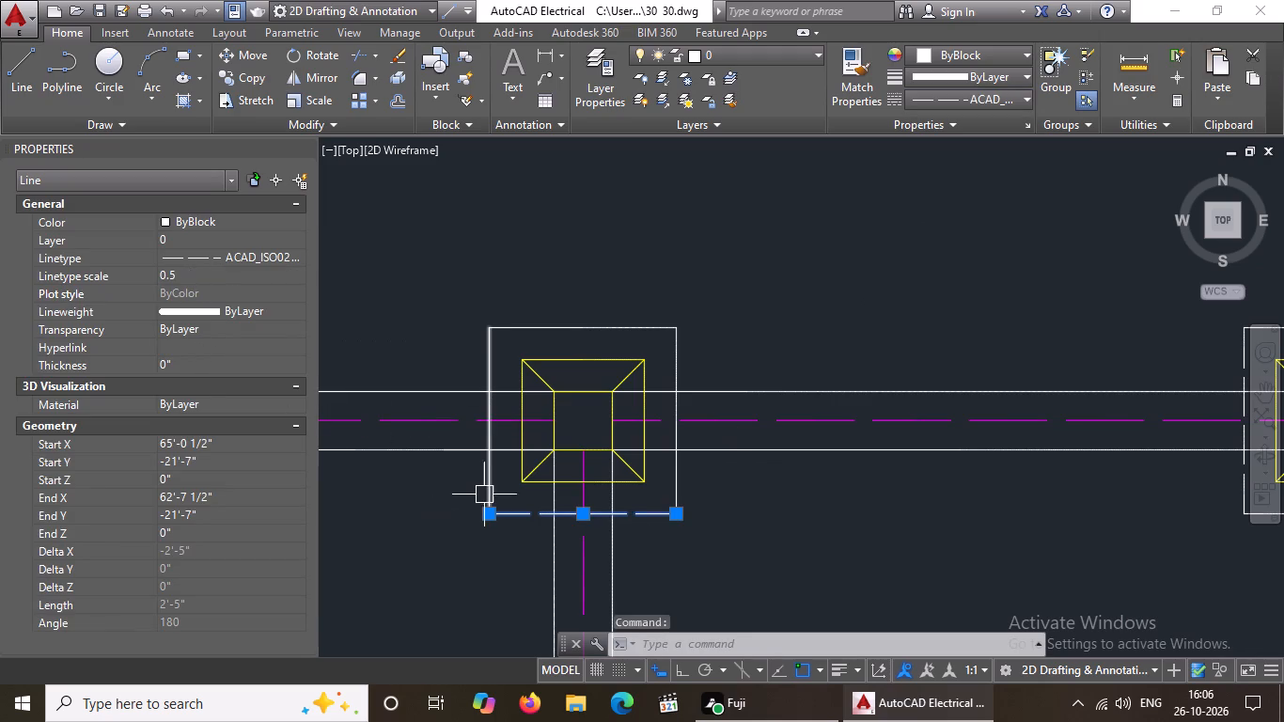
Give the outer square's left edge on the fourth row's second footing from the right the ACAD_ISO02W100 linetype with a linetype scale of 0.5.
left_click(487, 487)
left_click(937, 95)
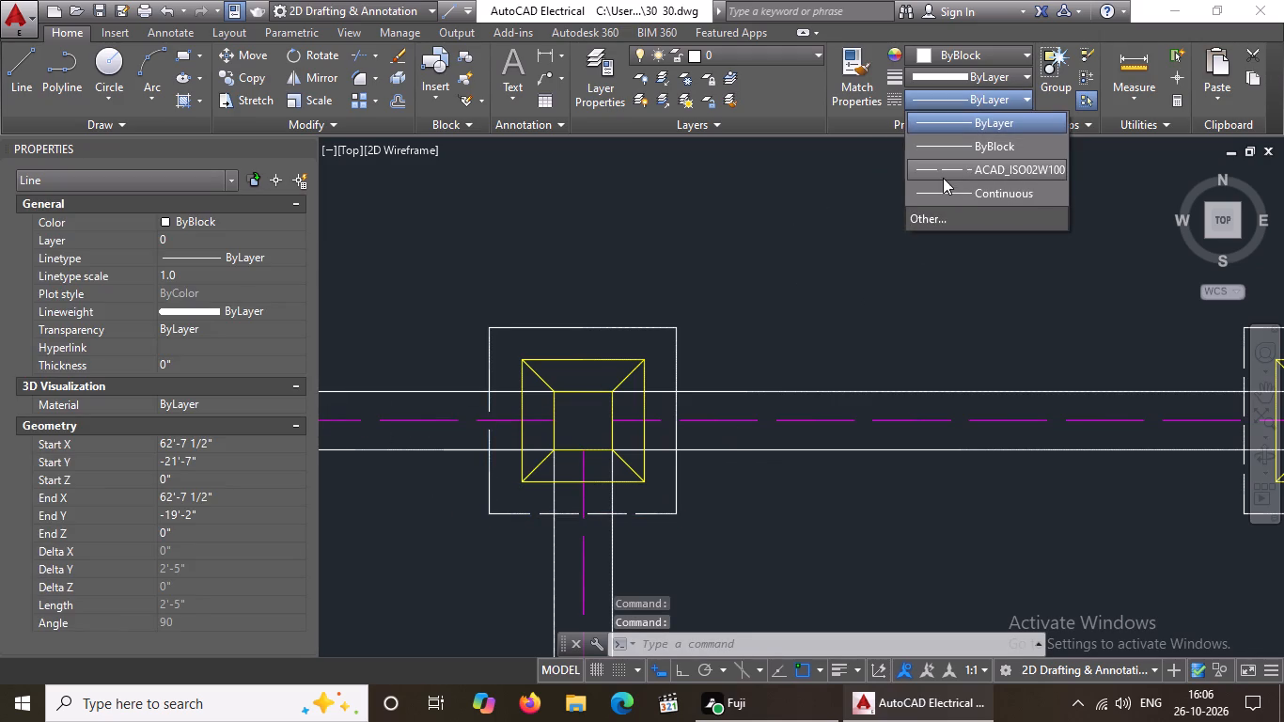
left_click(944, 170)
left_click(221, 275)
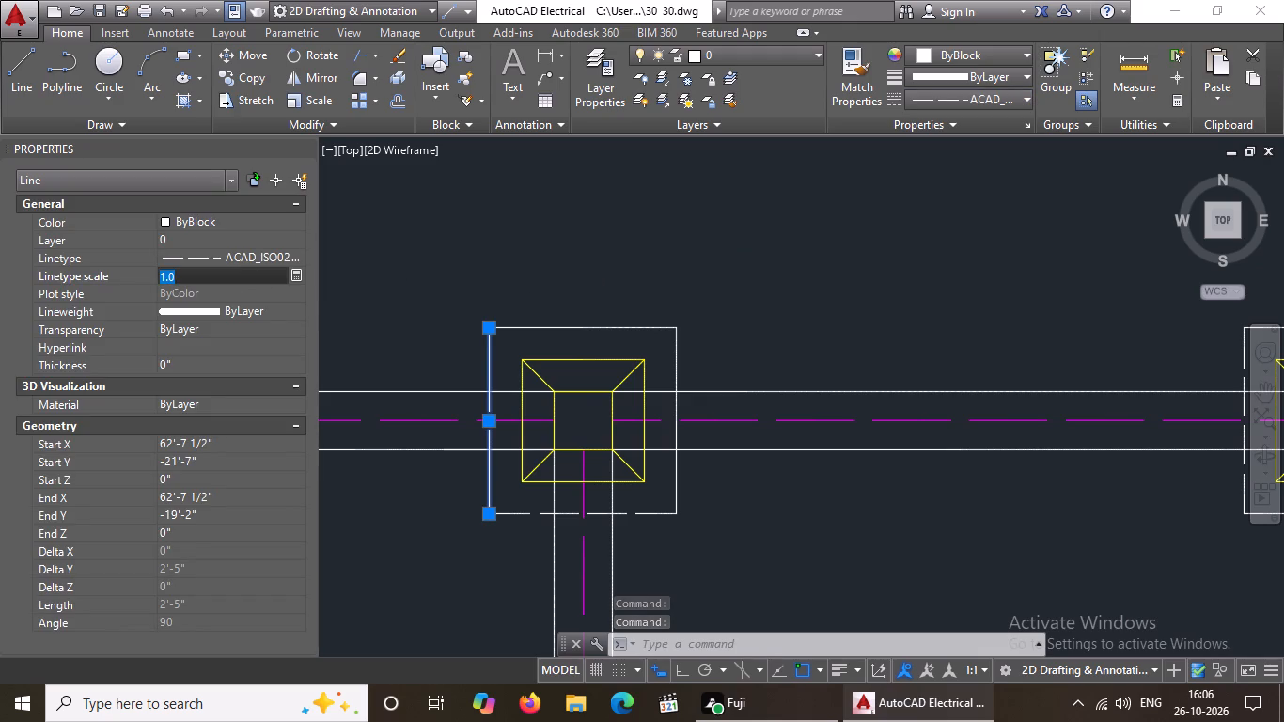
key("BackSpace")
key("BackSpace")
type("0.5")
key("Return")
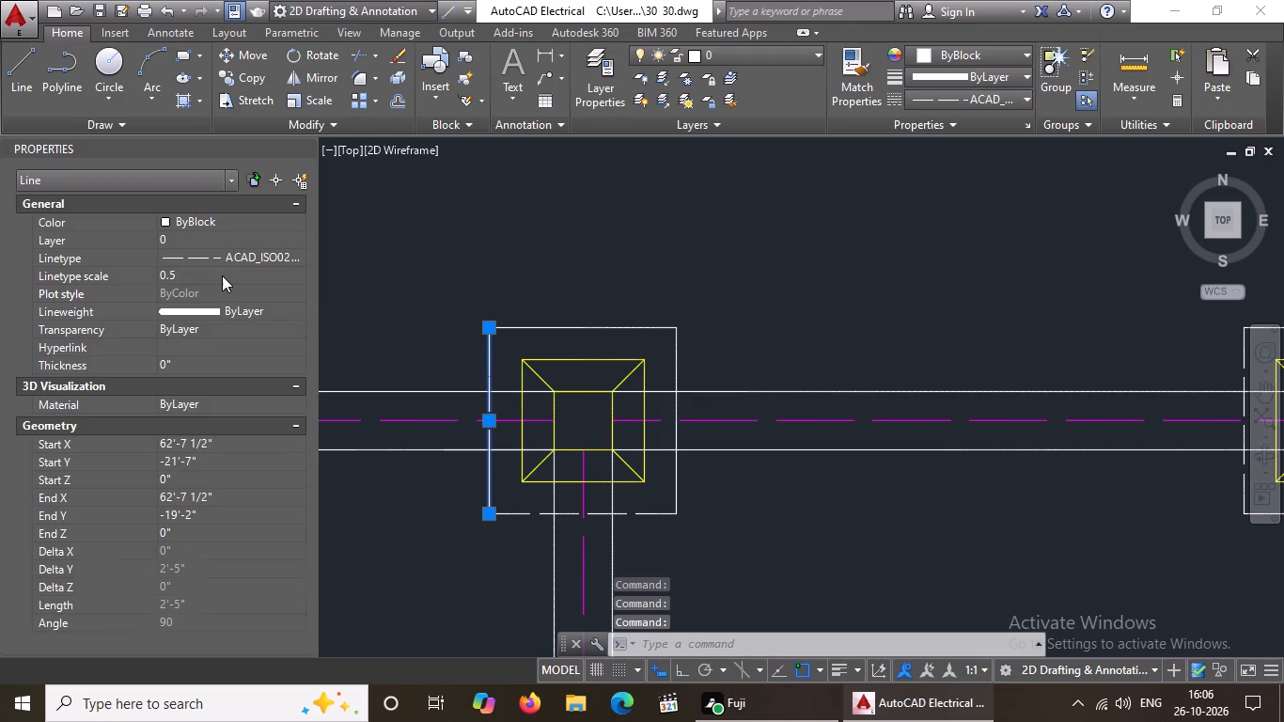
Give the outer square's top edge on the fourth row's second footing from the right the ACAD_ISO02W100 linetype with a linetype scale of 0.5.
left_click(567, 325)
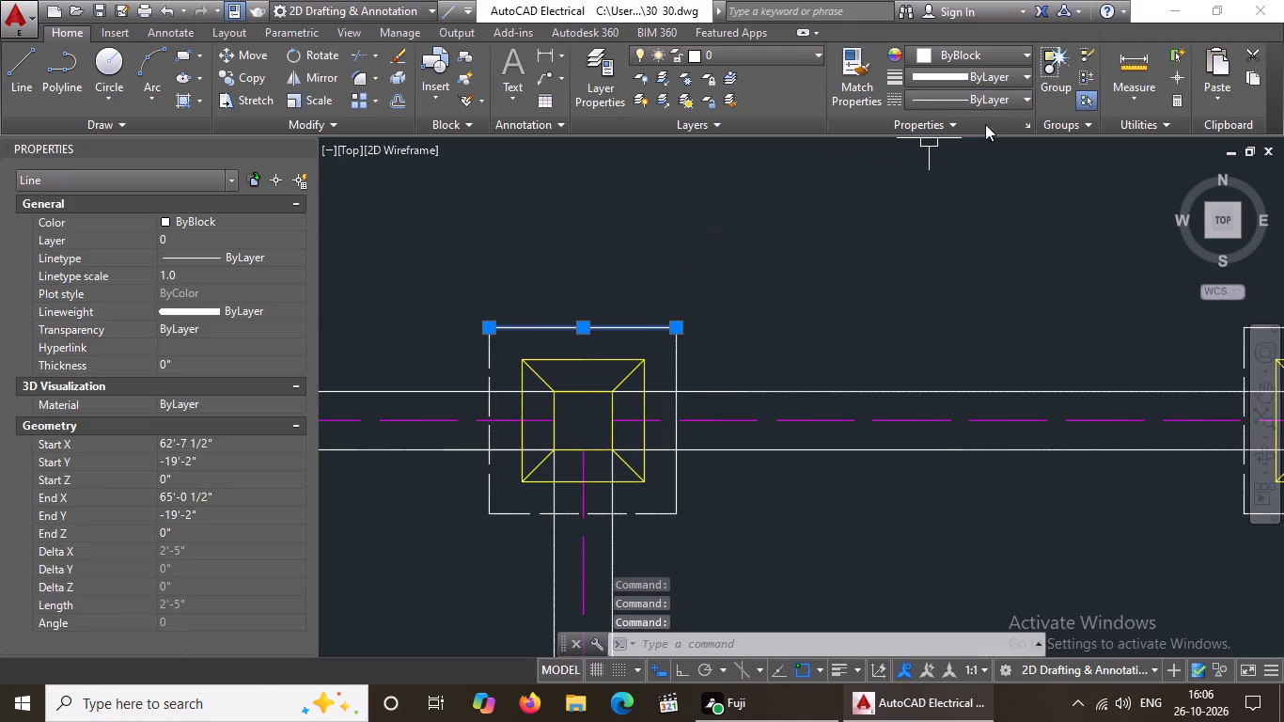
left_click(977, 96)
left_click(969, 166)
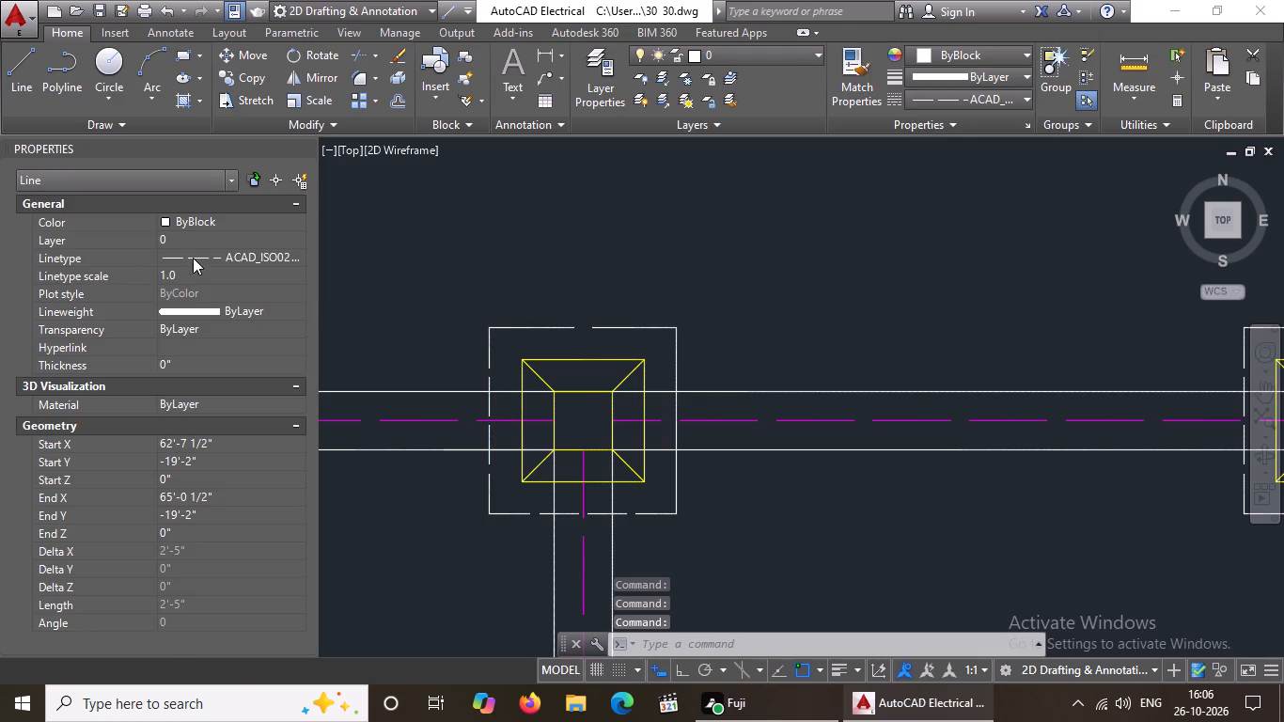
left_click(204, 272)
key("BackSpace")
key("BackSpace")
type("0.5")
key("Return")
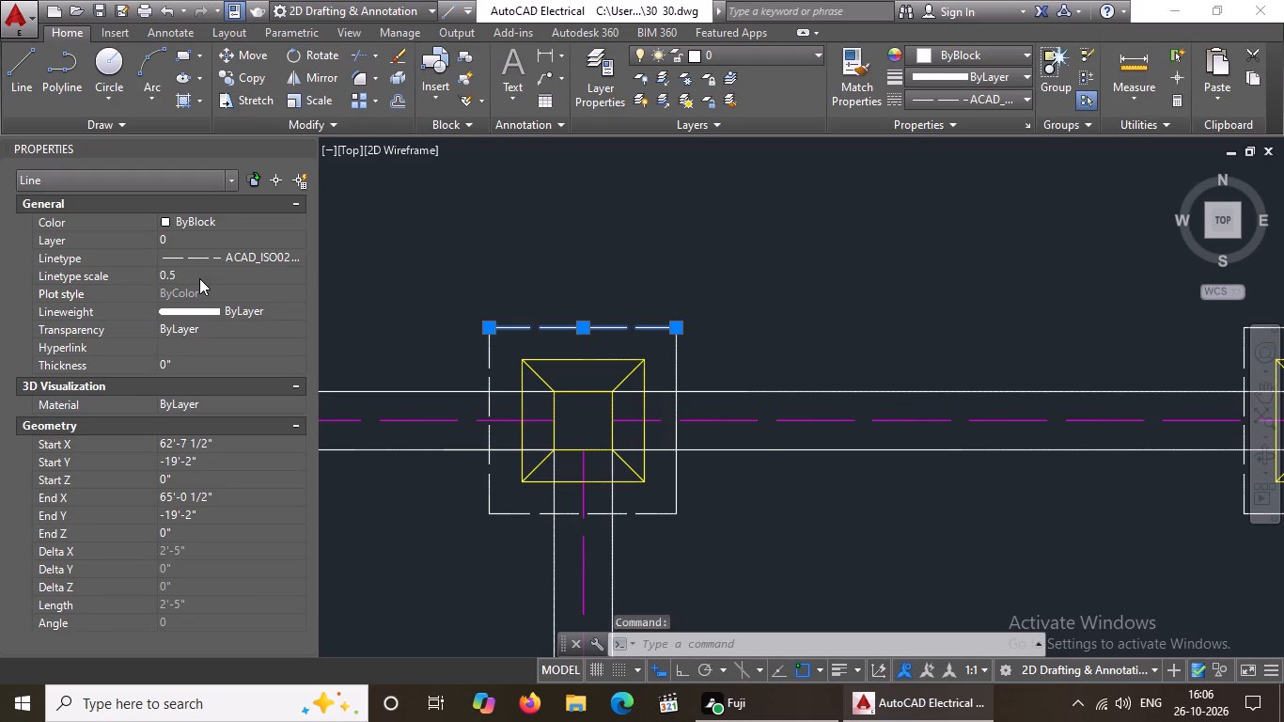
Give the outer square's right edge on the fourth row's second footing from the right the ACAD_ISO02W100 linetype with a linetype scale of 0.5.
left_click(680, 362)
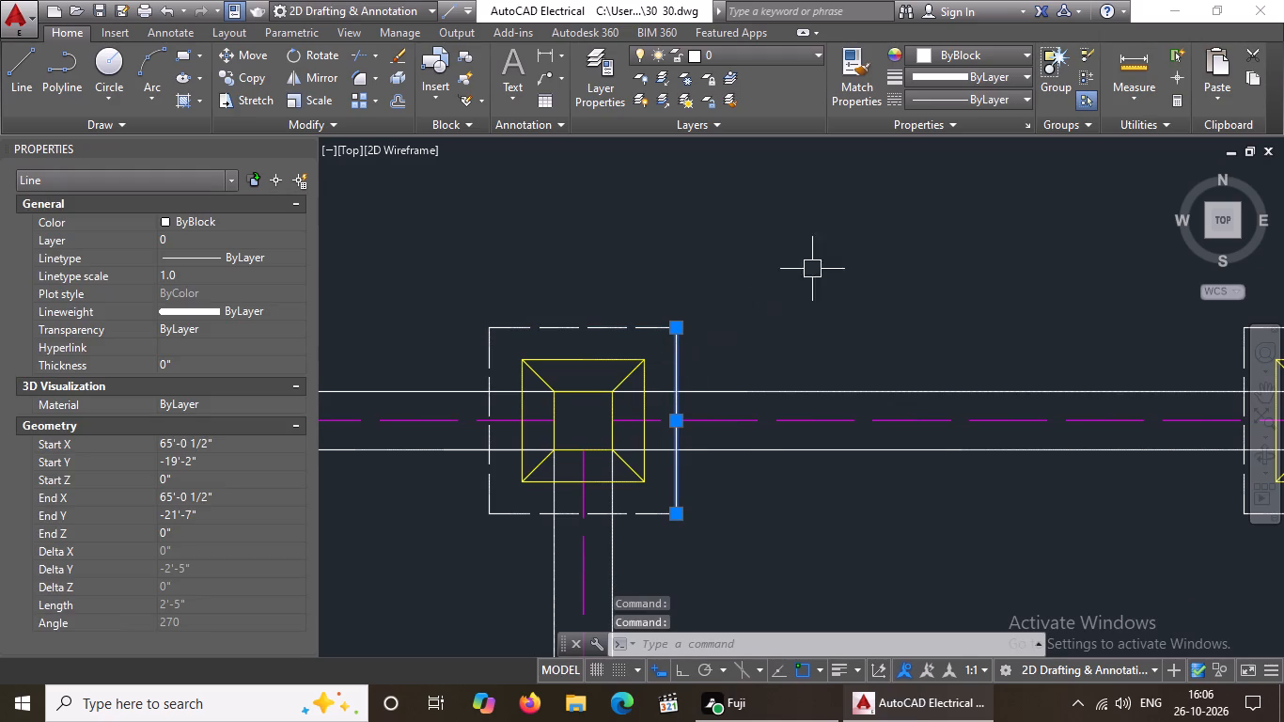
left_click(947, 98)
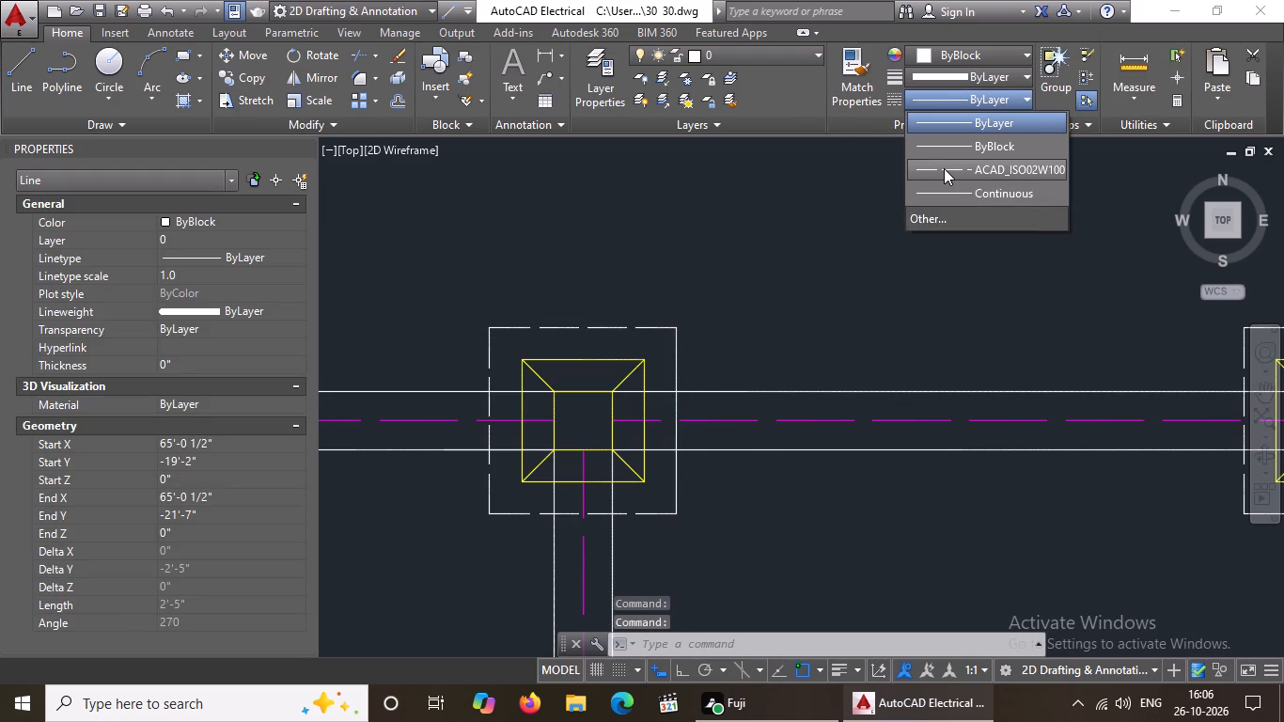
left_click(944, 168)
left_click(194, 277)
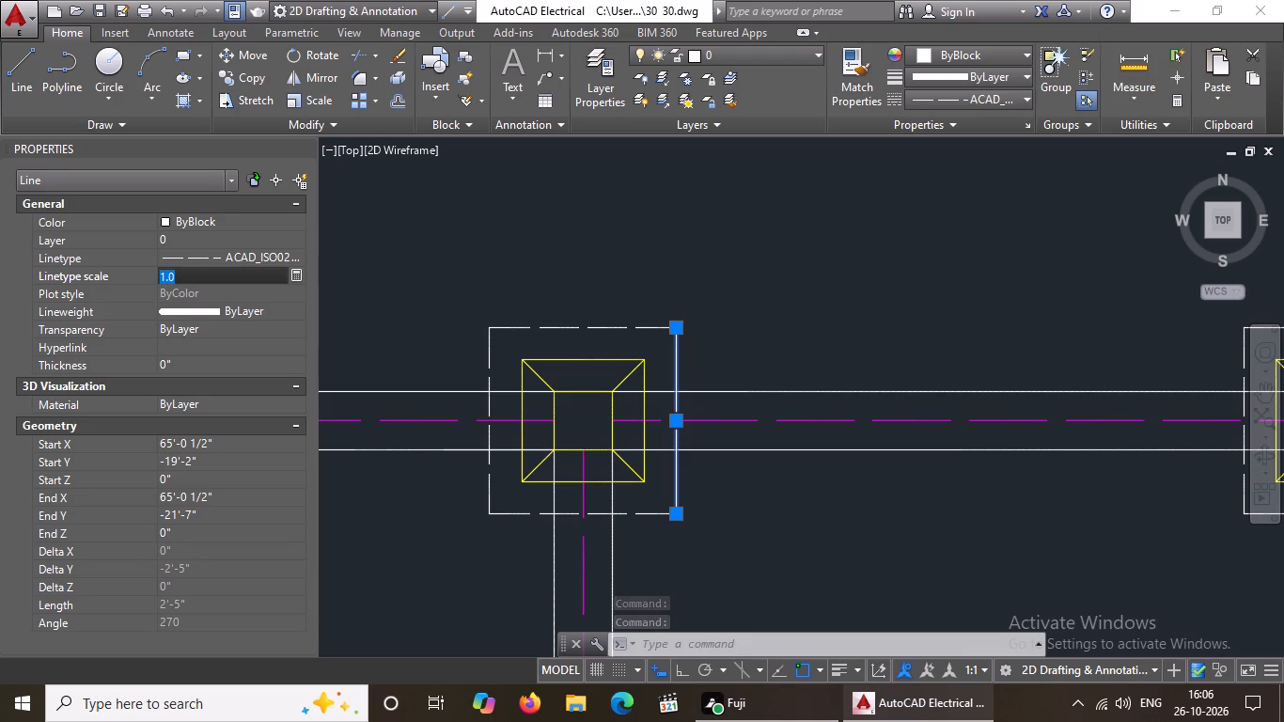
key("BackSpace")
key("BackSpace")
type("0.5")
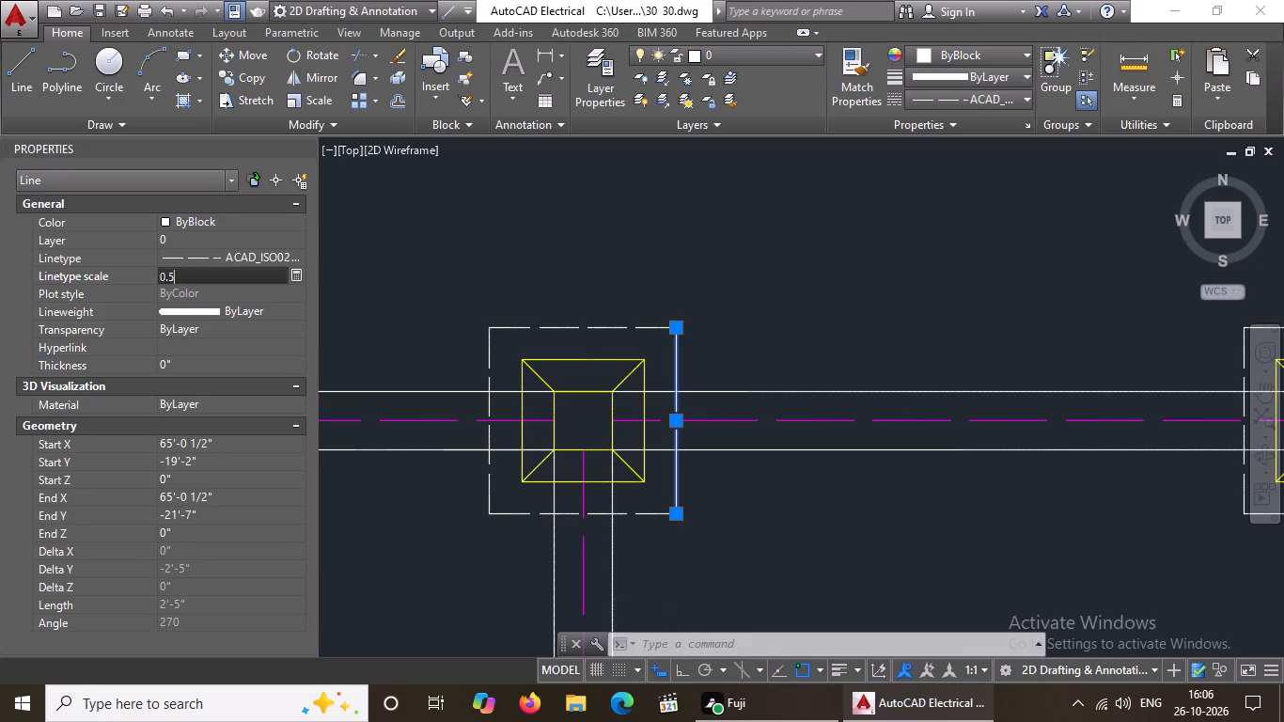
key("Return")
Give the outer square's top edge on the fourth row's third footing from the right the ACAD_ISO02W100 linetype with a linetype scale of 0.5.
scroll(583, 436, "down", 3)
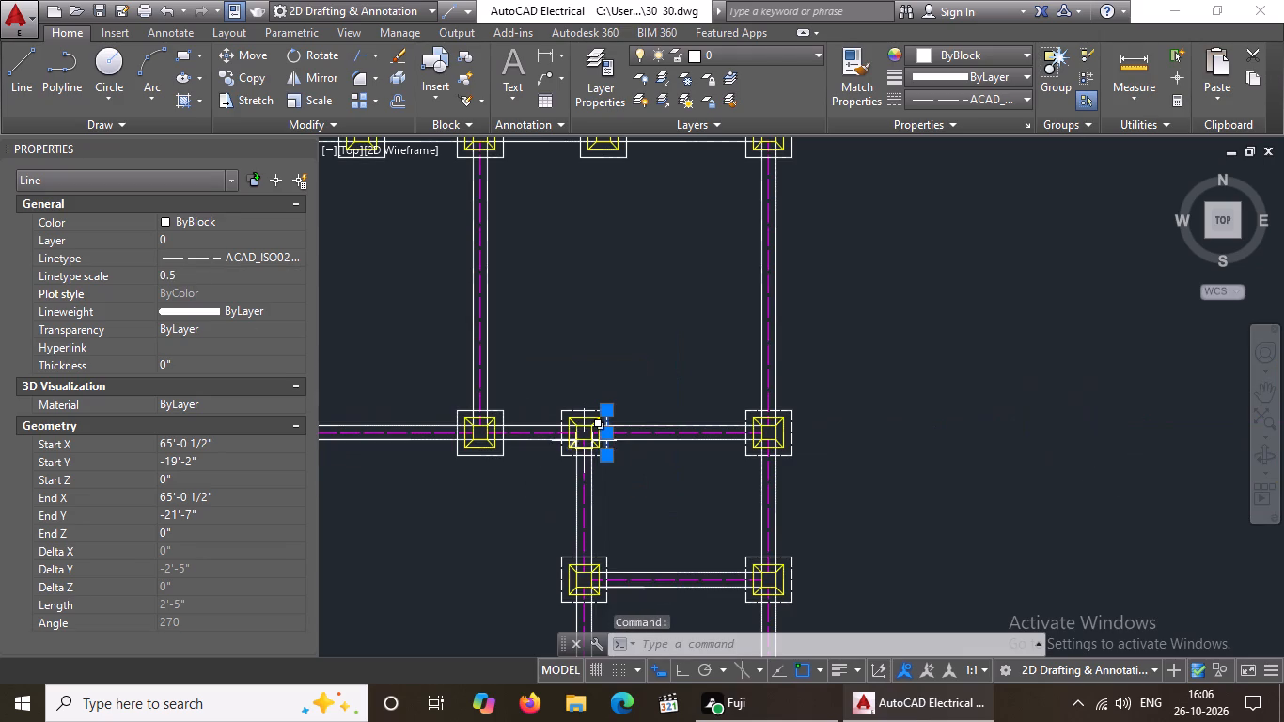
middle_click_drag(467, 430, 529, 447)
scroll(574, 438, "up", 3)
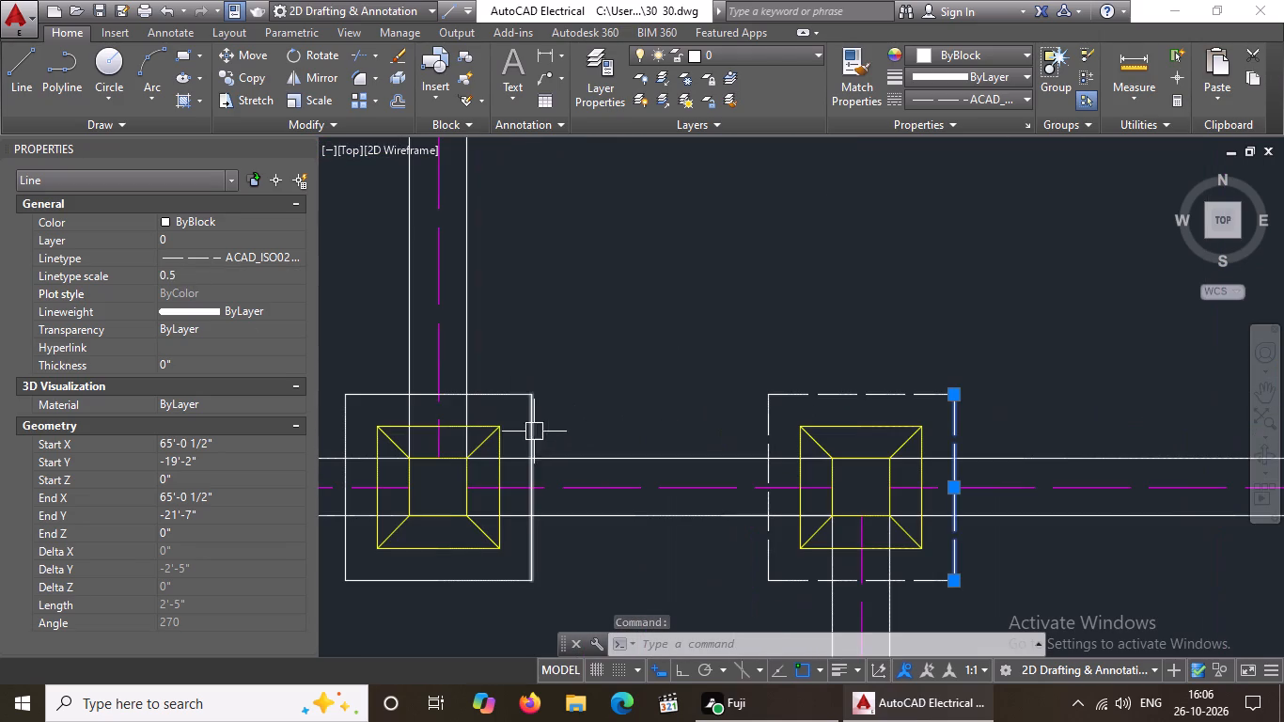
left_click(505, 396)
left_click(947, 102)
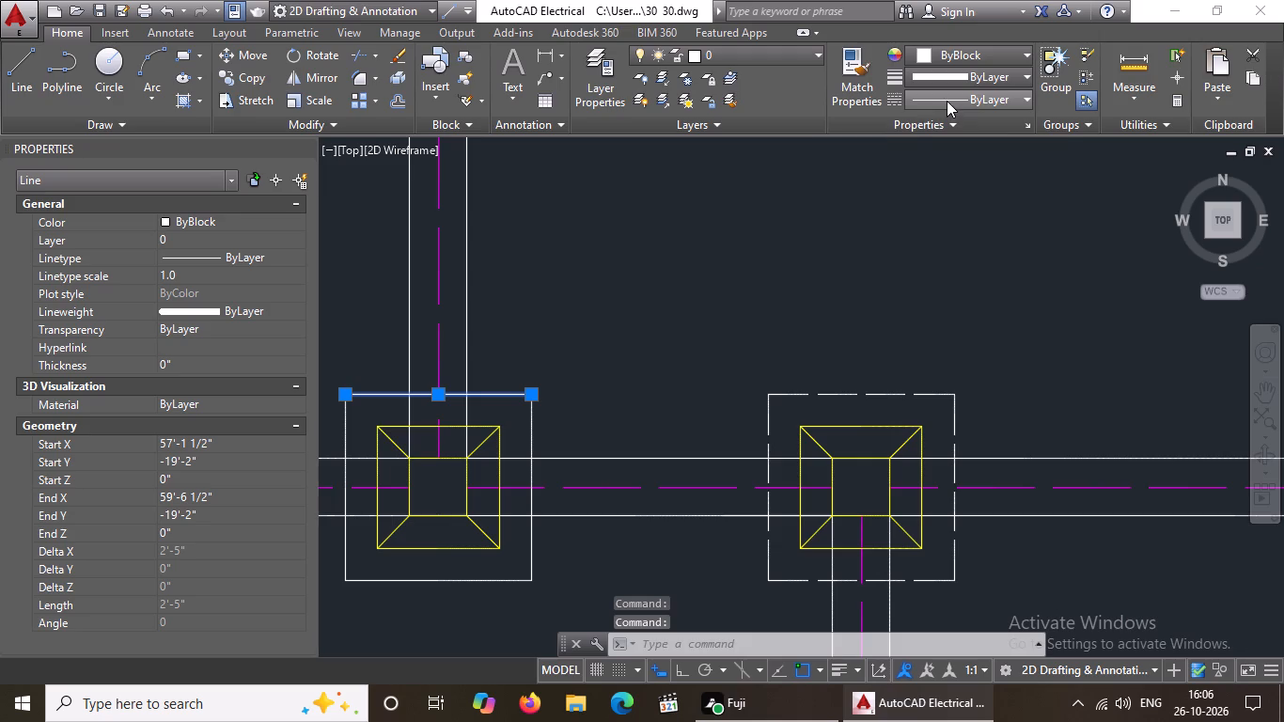
left_click(938, 165)
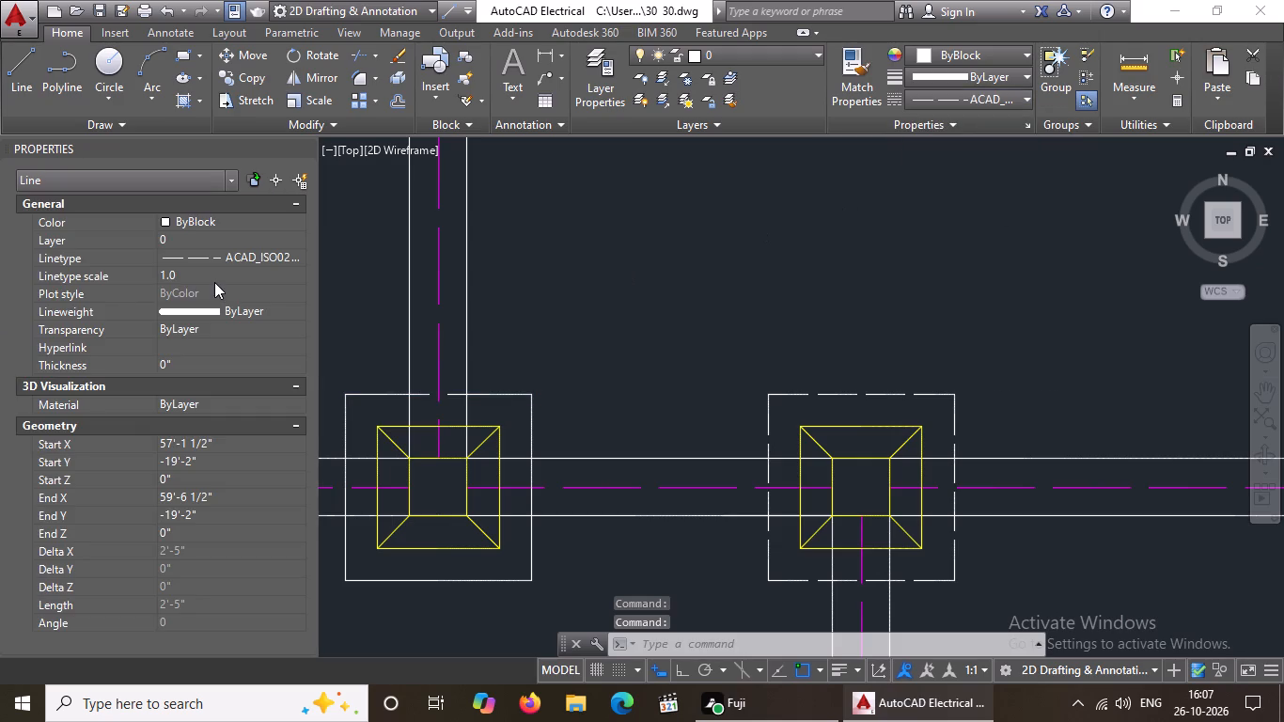
left_click(214, 280)
key("BackSpace")
key("BackSpace")
type("0.5")
key("Return")
Give the outer square's left edge on the fourth row's third footing from the right the ACAD_ISO02W100 linetype with a linetype scale of 0.5.
scroll(476, 374, "down", 3)
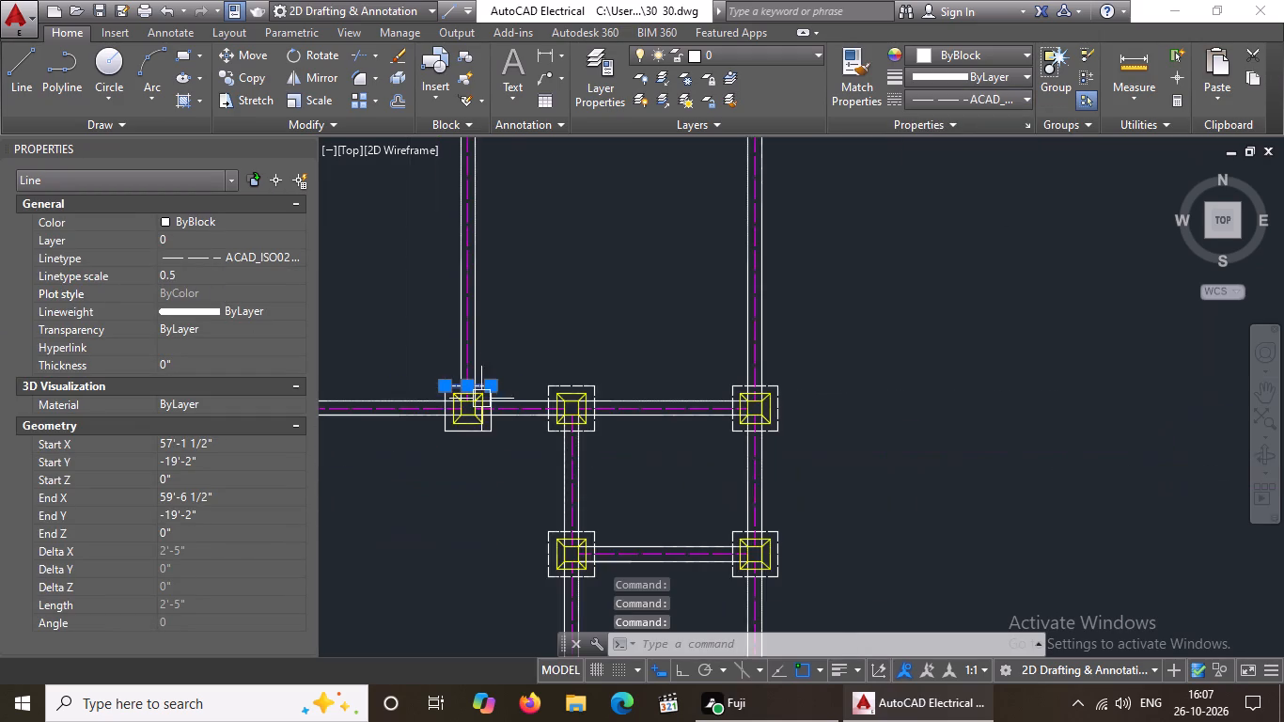
scroll(413, 419, "up", 3)
left_click(541, 437)
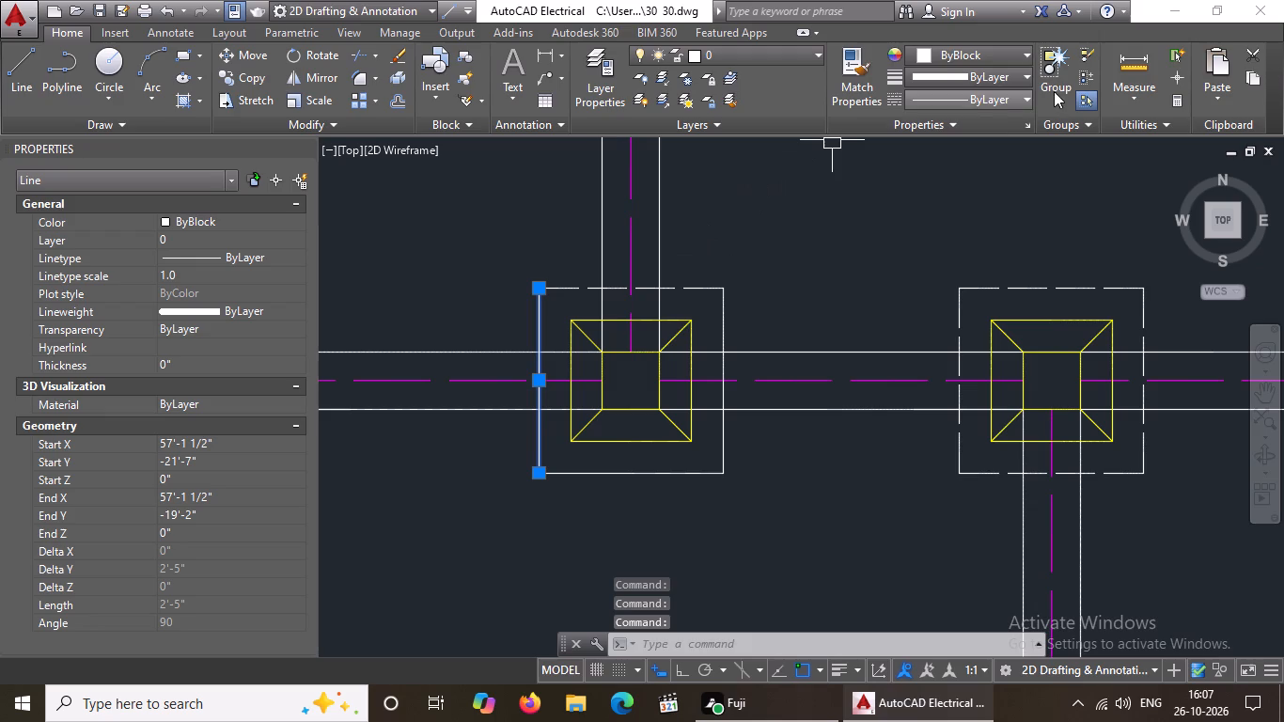
left_click(1003, 102)
left_click(977, 171)
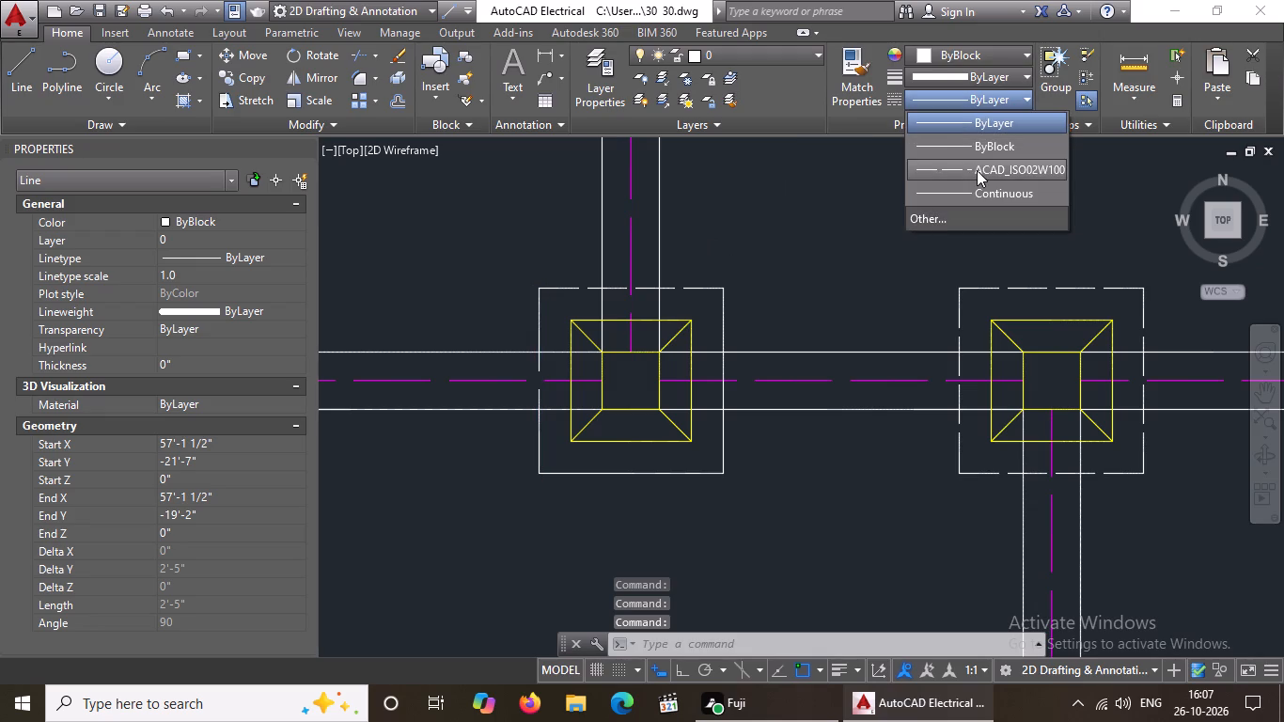
left_click(184, 273)
key("BackSpace")
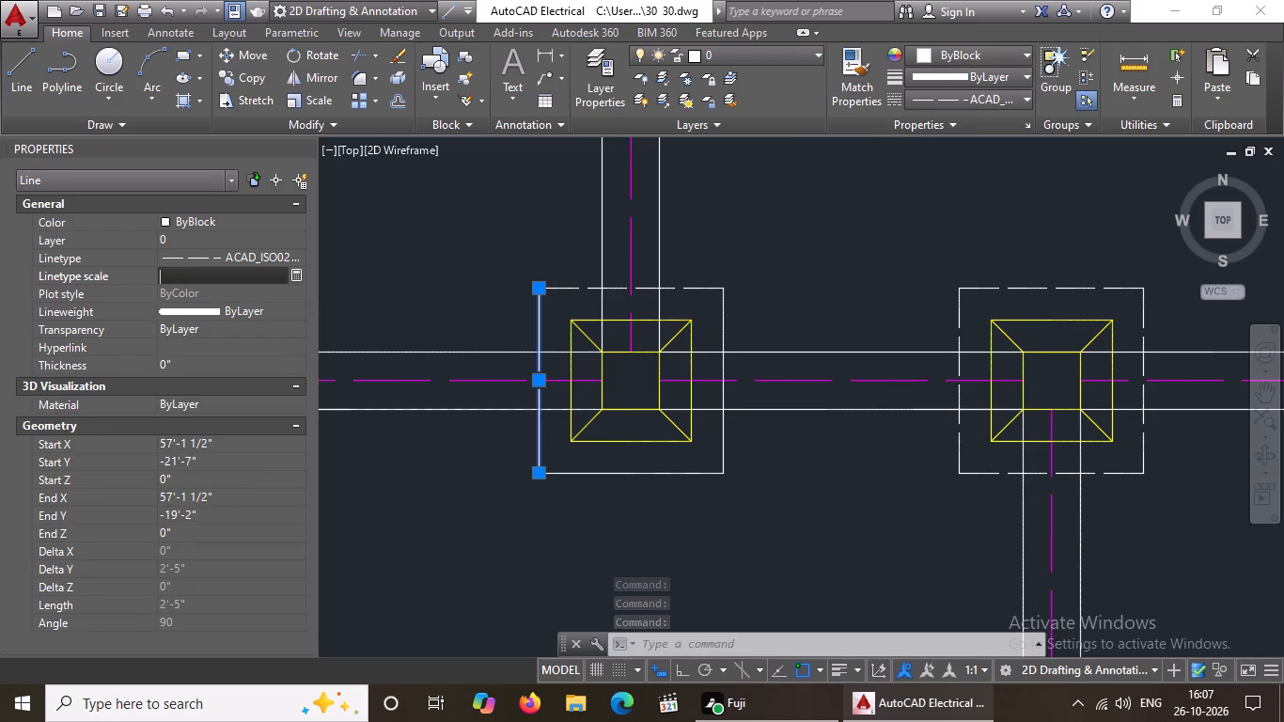
key("BackSpace")
type("0.5")
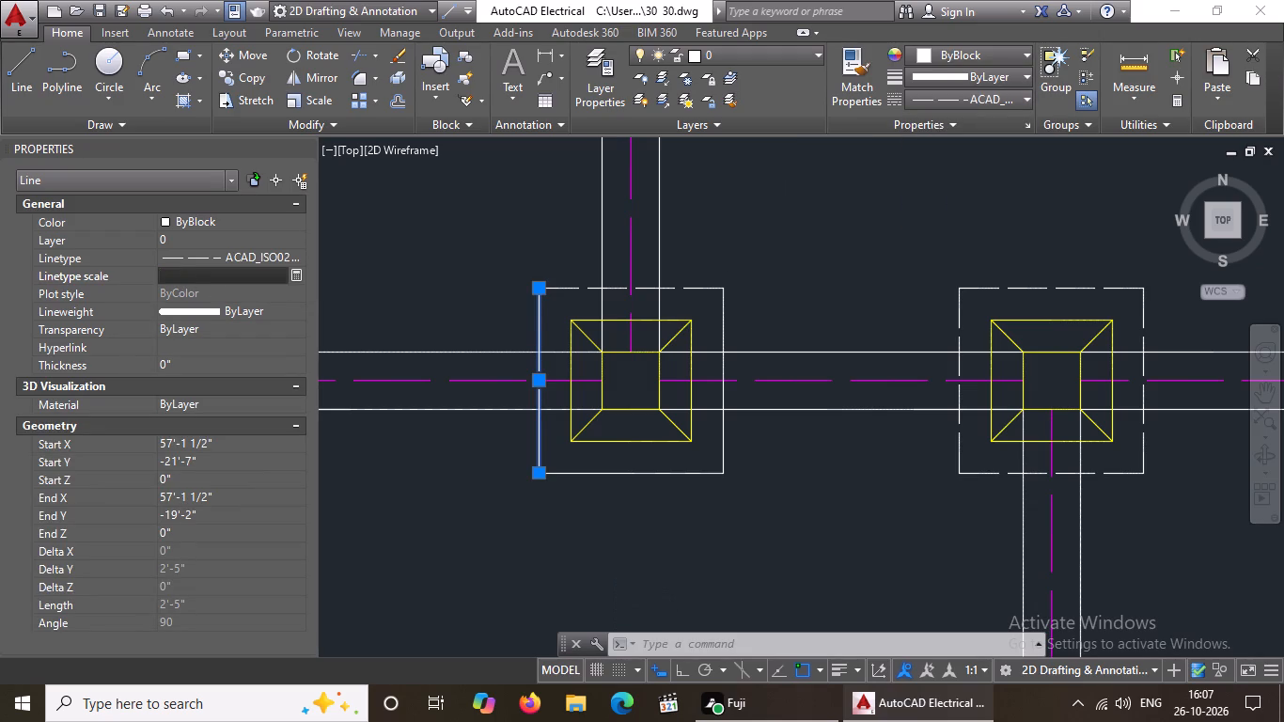
key("Return")
Give the outer square's bottom edge on the fourth row's third footing from the right the ACAD_ISO02W100 linetype with a linetype scale of 0.5.
left_click(603, 477)
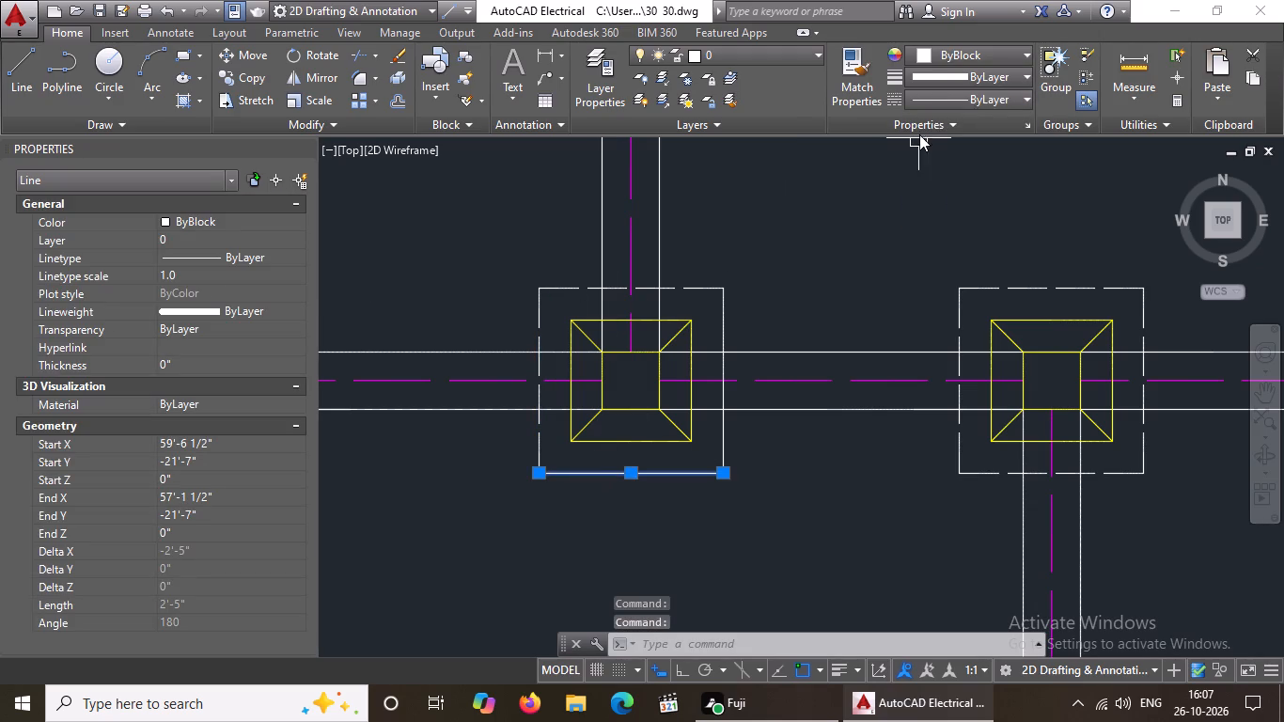
left_click(973, 96)
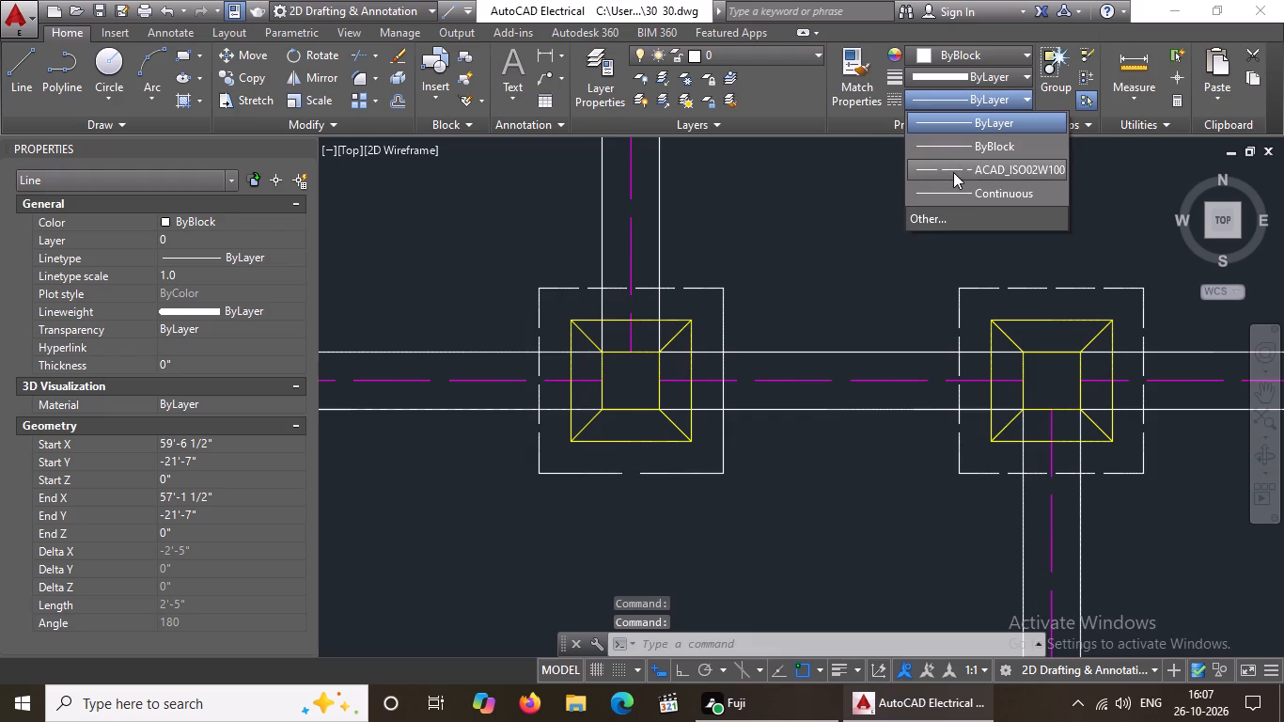
left_click(953, 172)
left_click(194, 275)
key("BackSpace")
key("BackSpace")
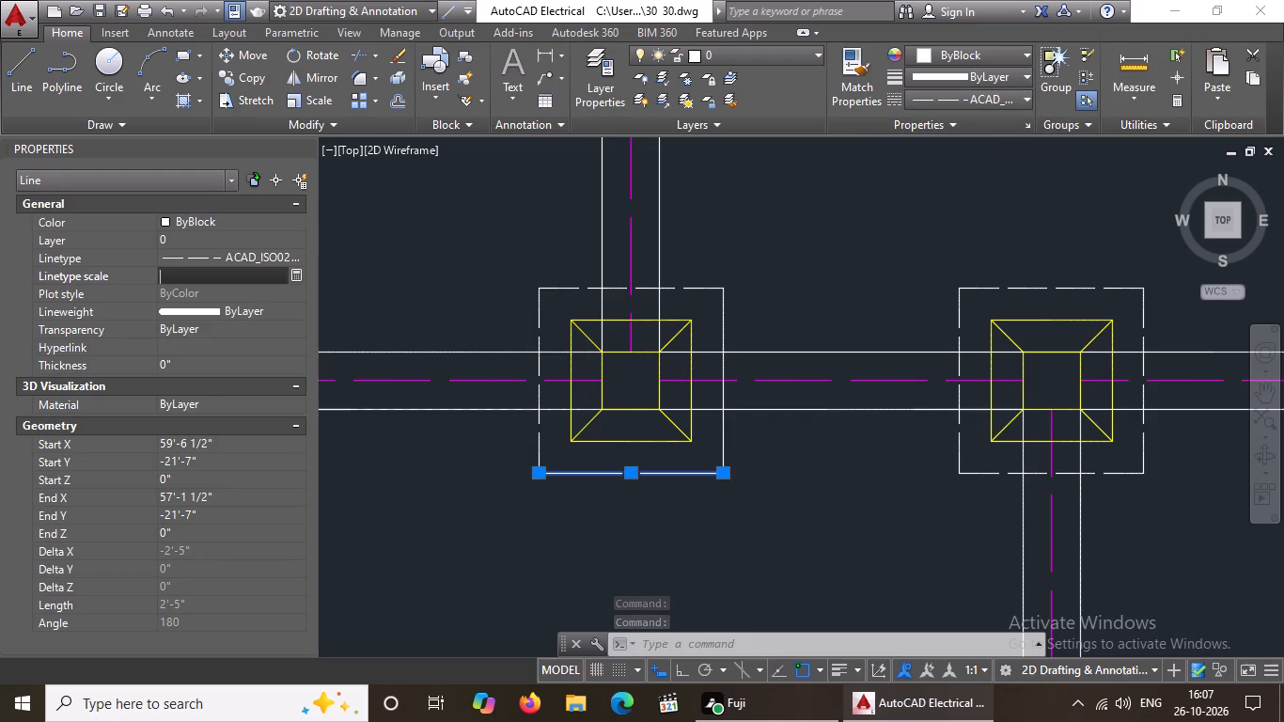
type("0.5")
key("Return")
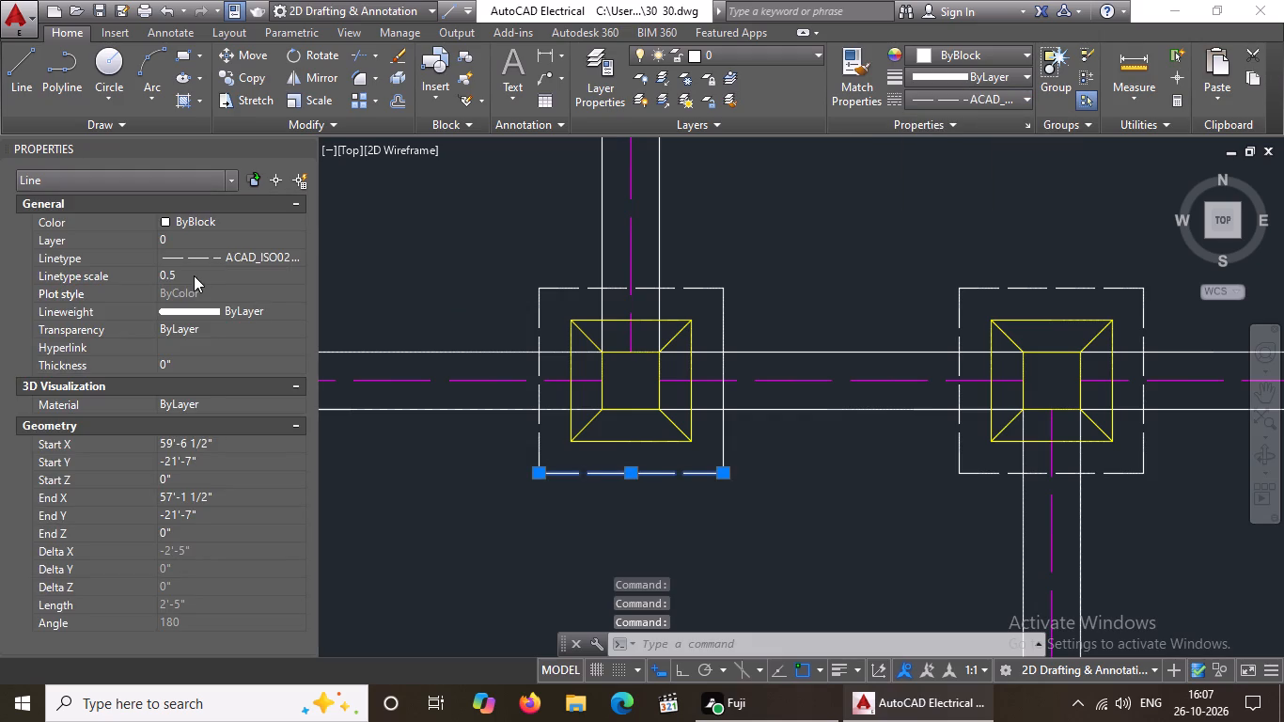
Give the outer square's right edge on the fourth row's third footing from the right the ACAD_ISO02W100 linetype with a linetype scale of 0.5.
left_click(720, 316)
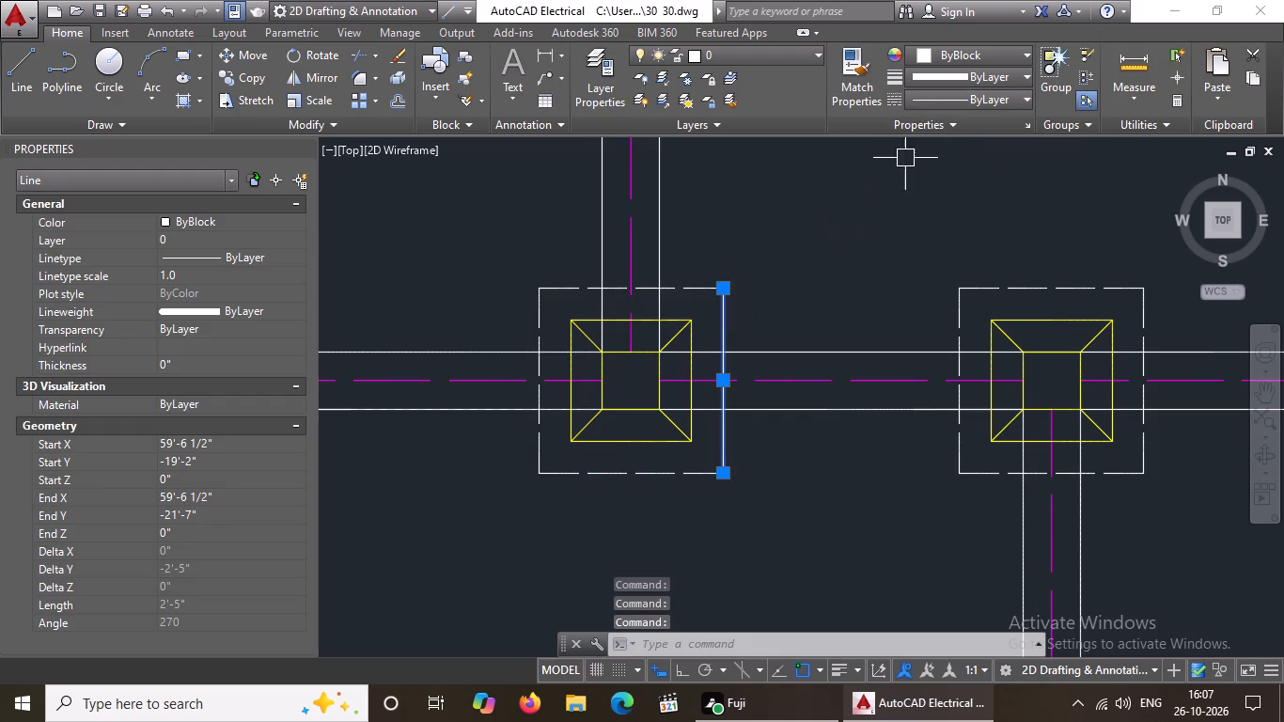
left_click(936, 88)
left_click(950, 98)
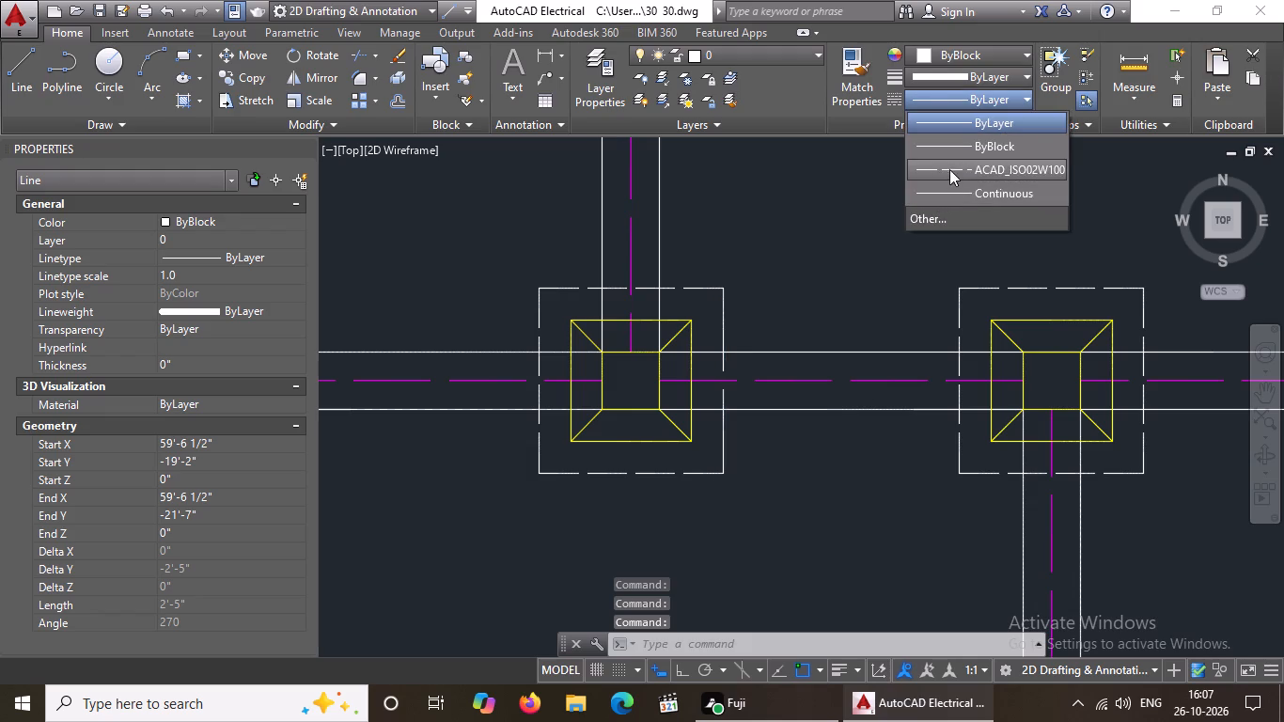
left_click(949, 168)
left_click(204, 269)
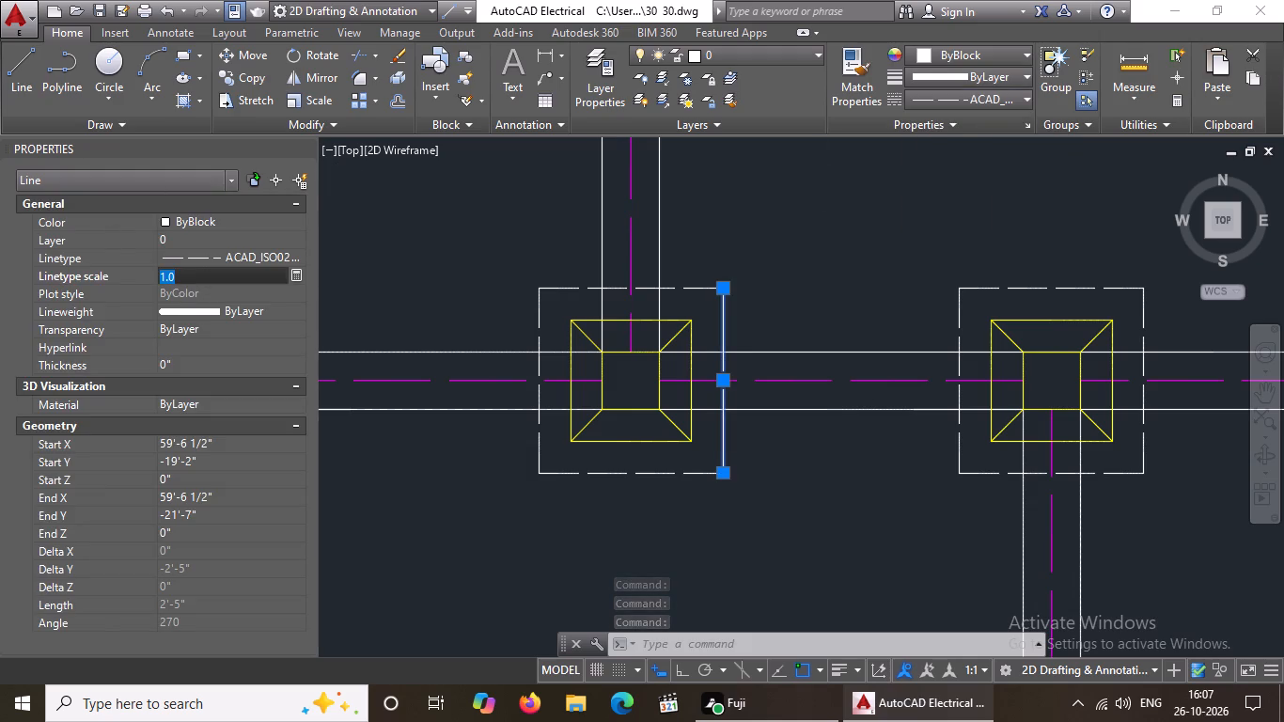
key("BackSpace")
key("BackSpace")
type("0.5")
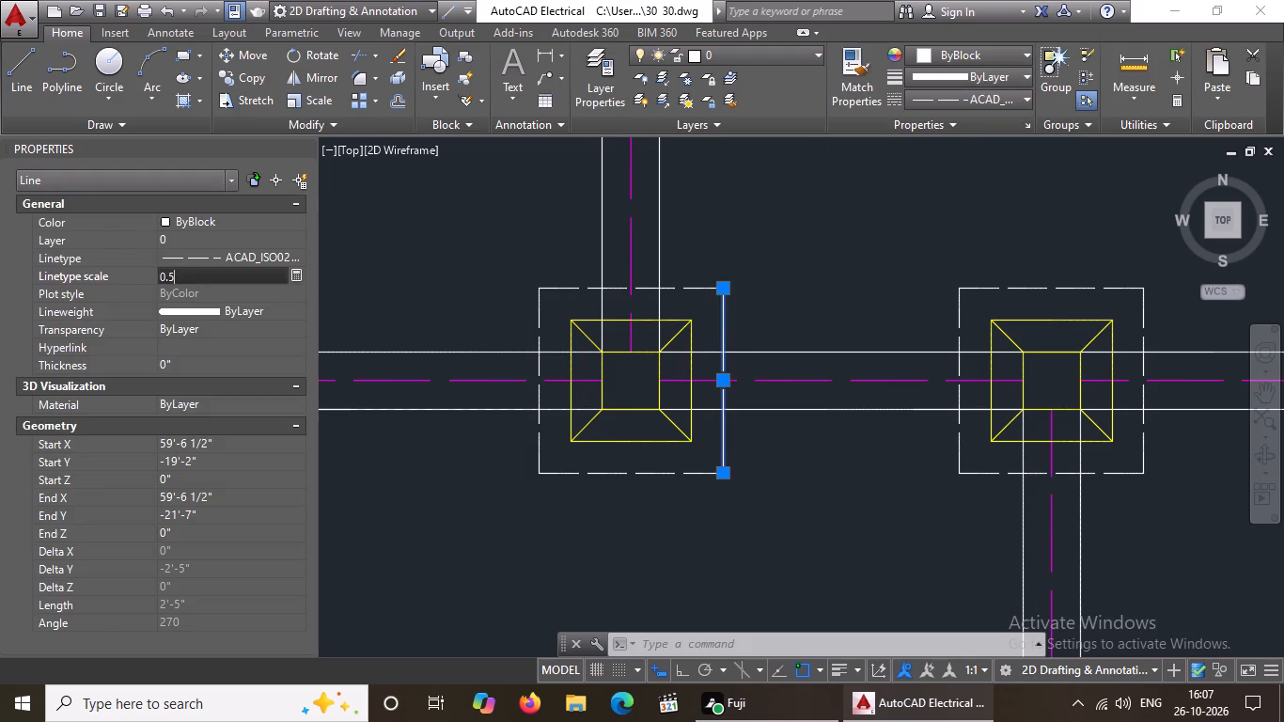
key("Return")
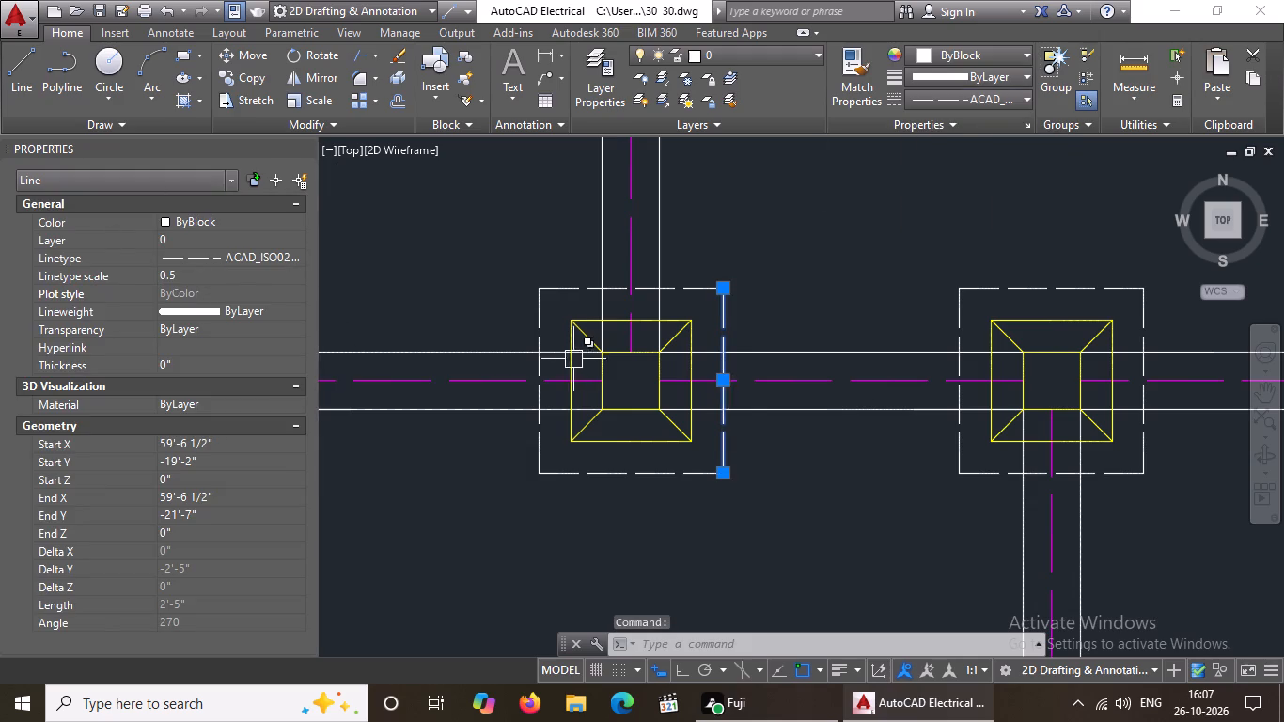
Give the outer square's top edge on the fourth row's fourth footing from the right the ACAD_ISO02W100 linetype with a linetype scale of 0.5.
scroll(576, 358, "down", 2)
middle_click_drag(560, 373, 619, 393)
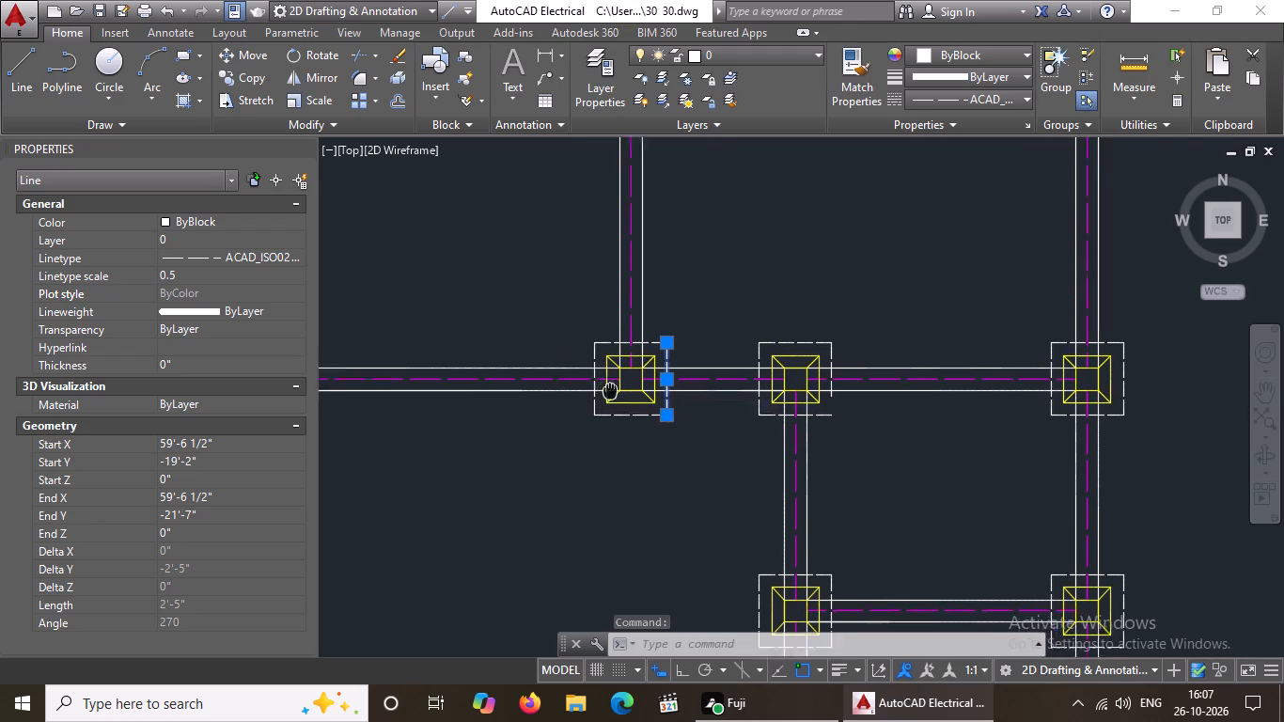
middle_click_drag(619, 393, 709, 421)
scroll(686, 403, "down", 1)
scroll(432, 393, "up", 3)
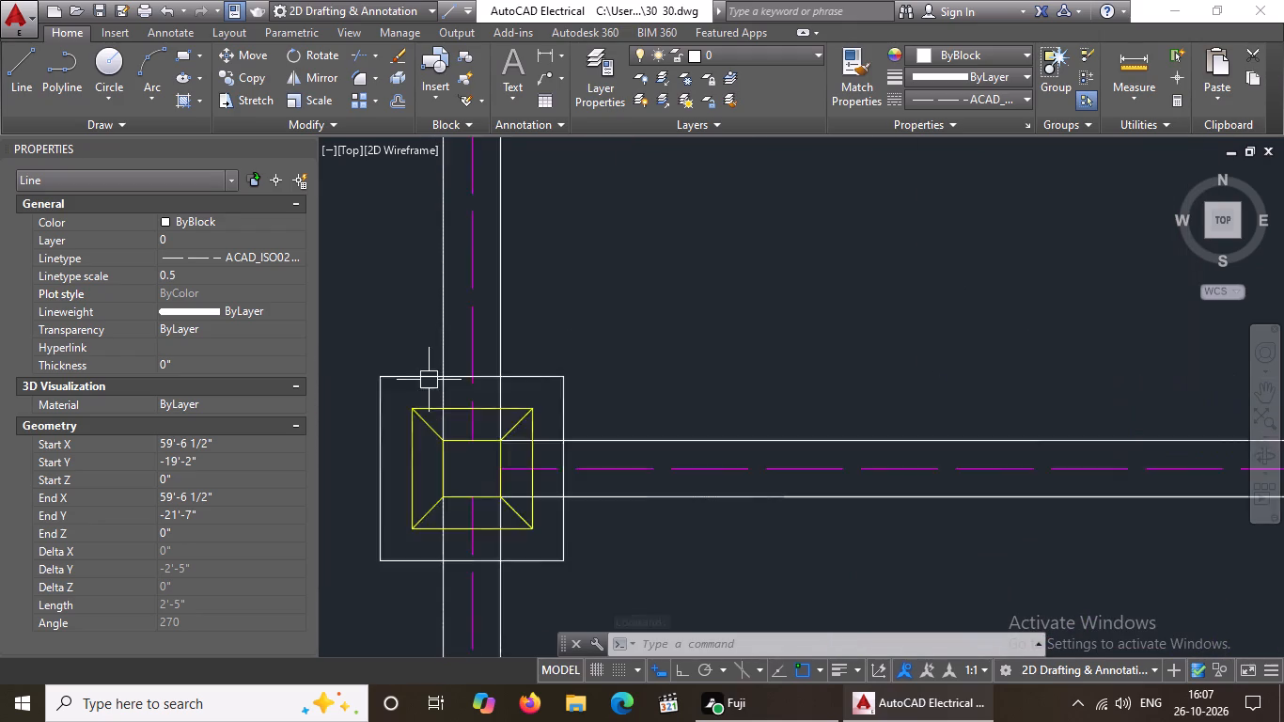
scroll(429, 380, "up", 1)
left_click(401, 374)
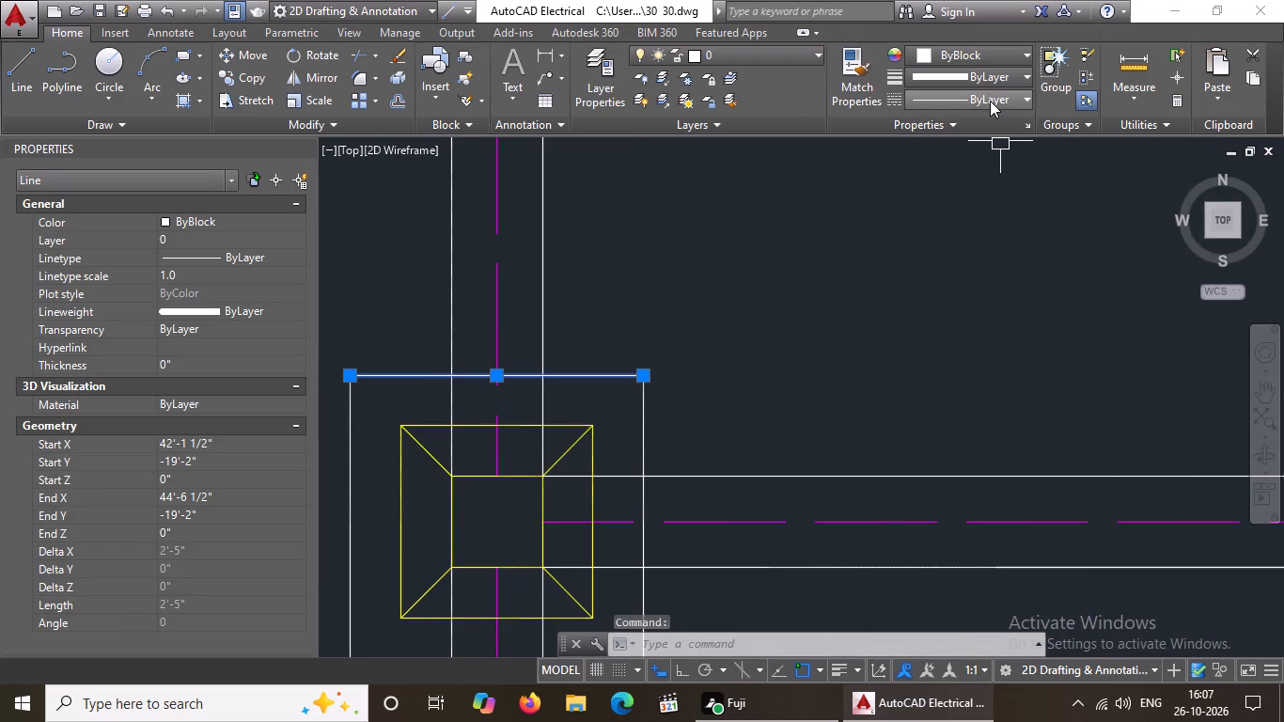
left_click(989, 101)
left_click(946, 172)
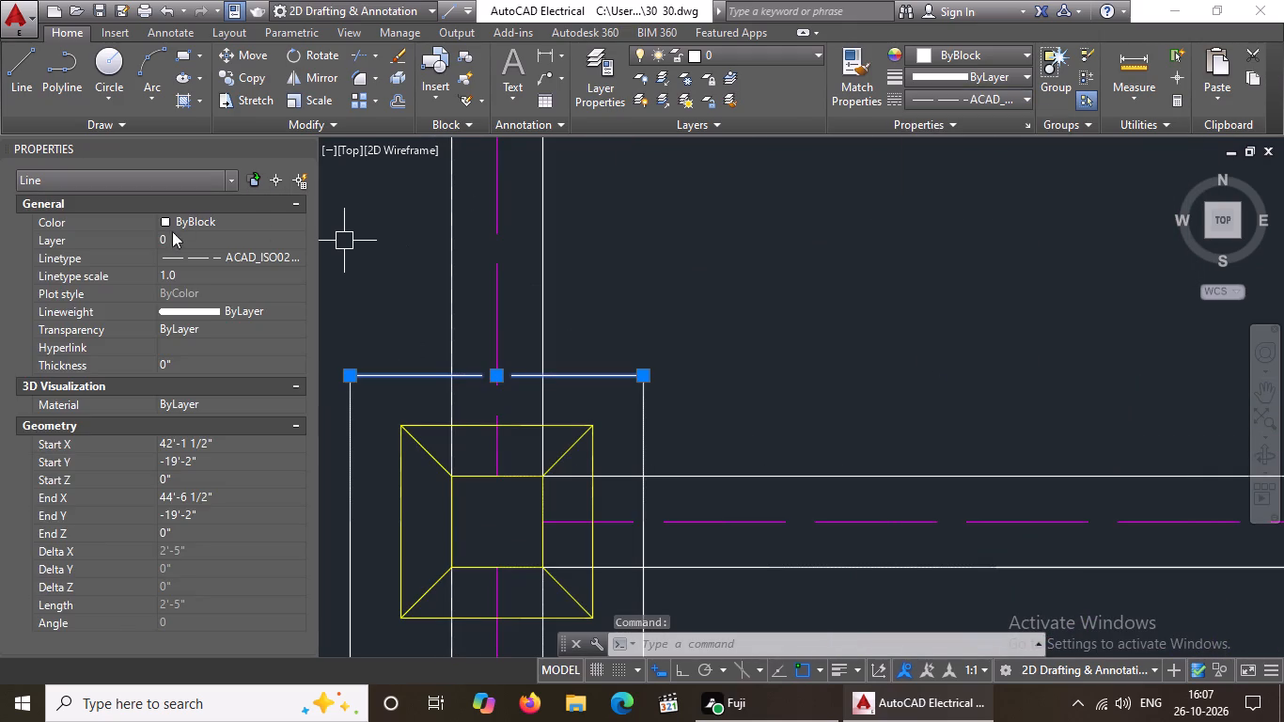
left_click(204, 277)
key("BackSpace")
key("BackSpace")
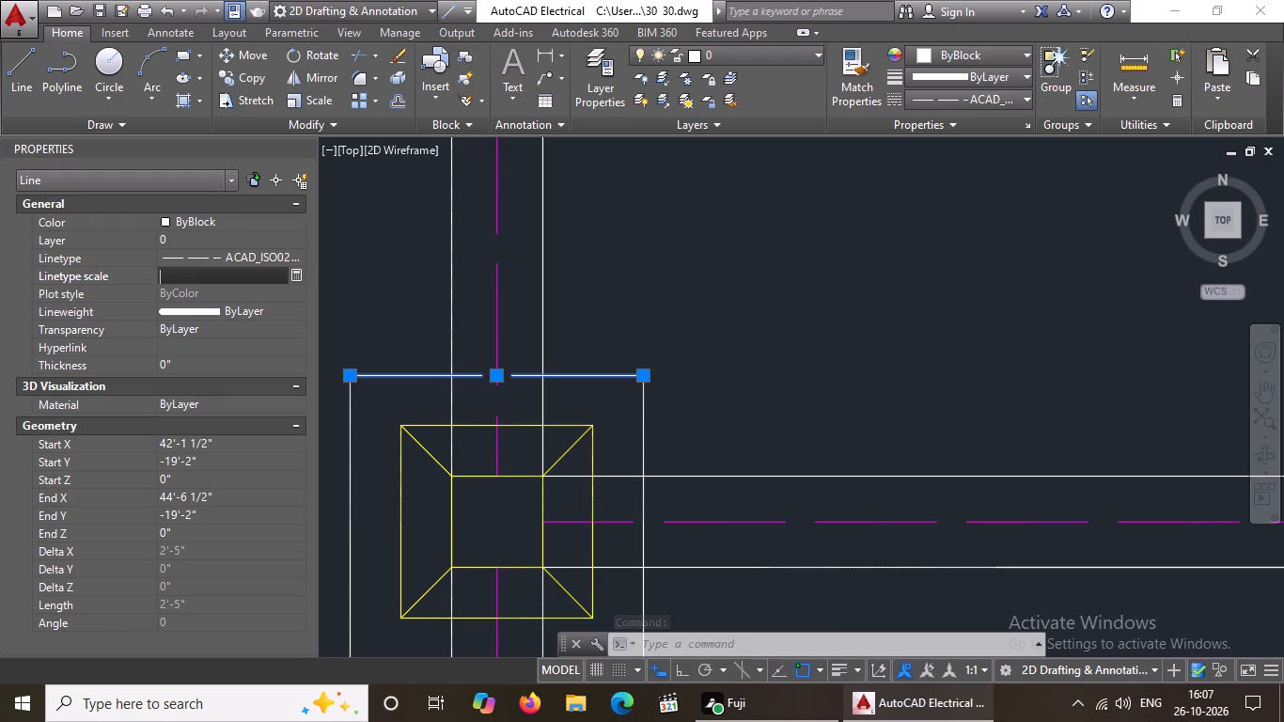
type("0.5")
key("Return")
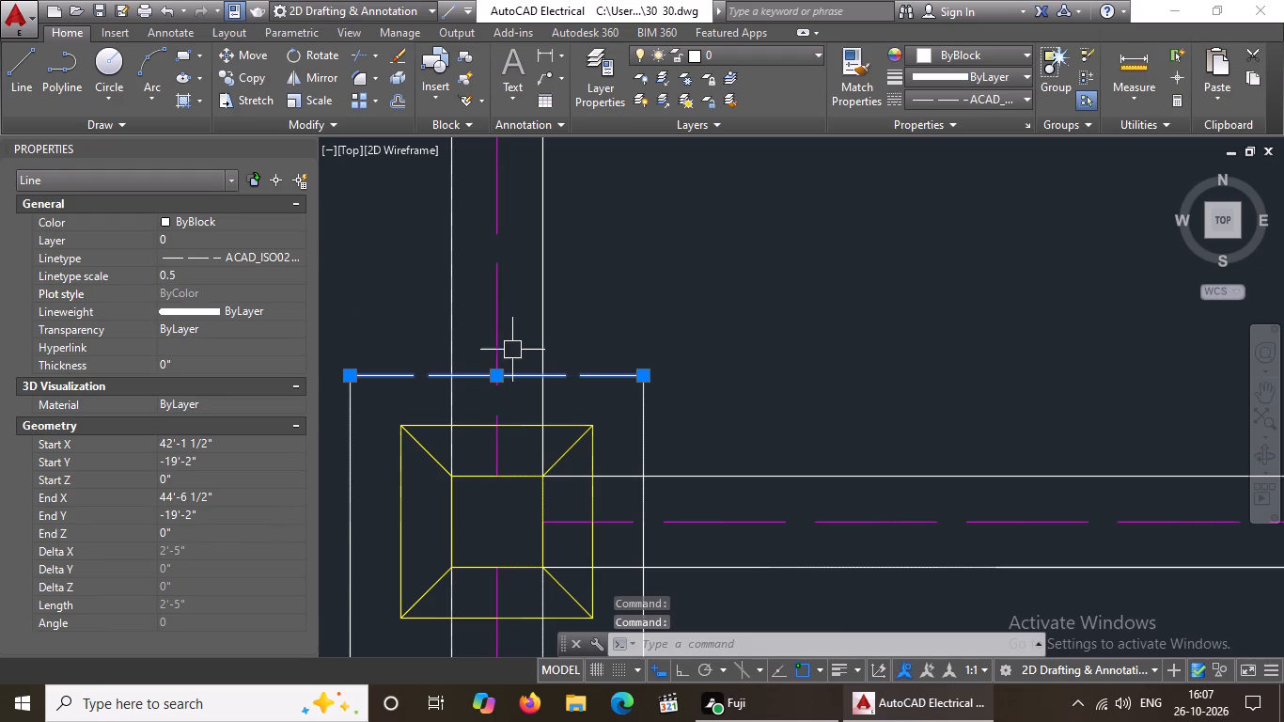
Give the outer square's left edge on the fourth row's fourth footing from the right the ACAD_ISO02W100 linetype with a linetype scale of 0.5.
scroll(520, 348, "down", 2)
left_click(453, 392)
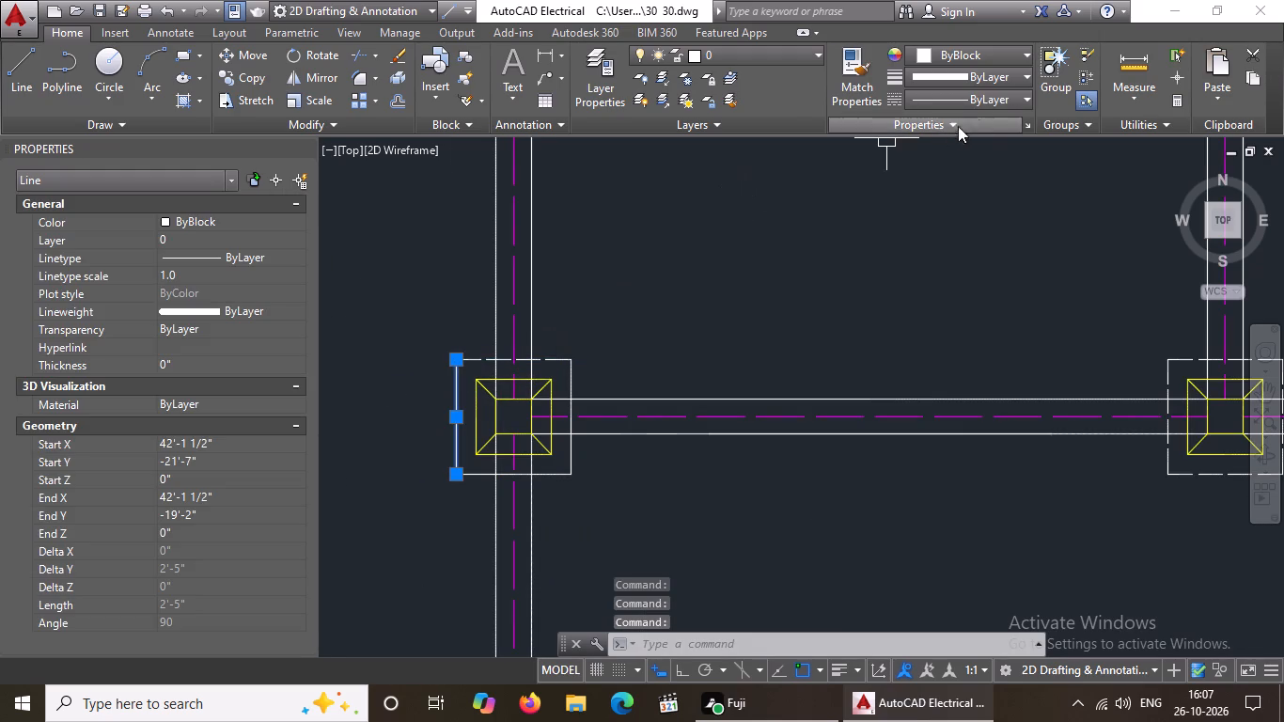
left_click(999, 94)
left_click(953, 169)
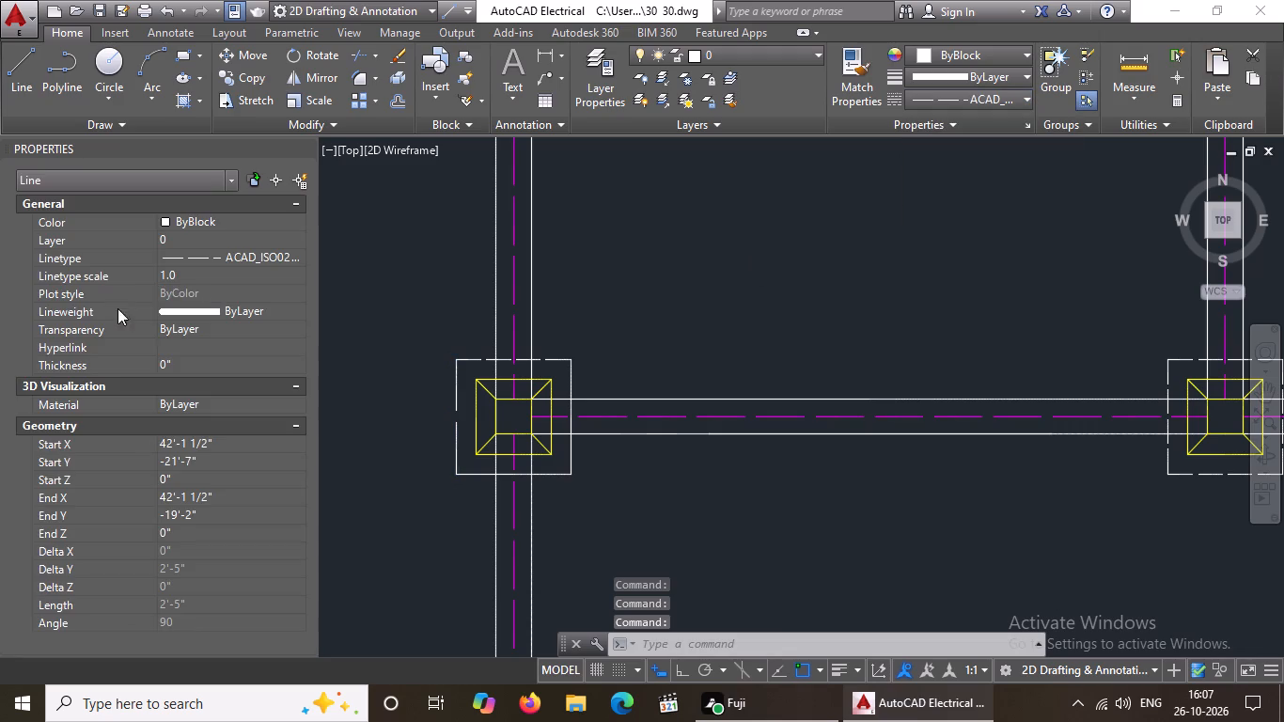
left_click(213, 274)
key("BackSpace")
key("BackSpace")
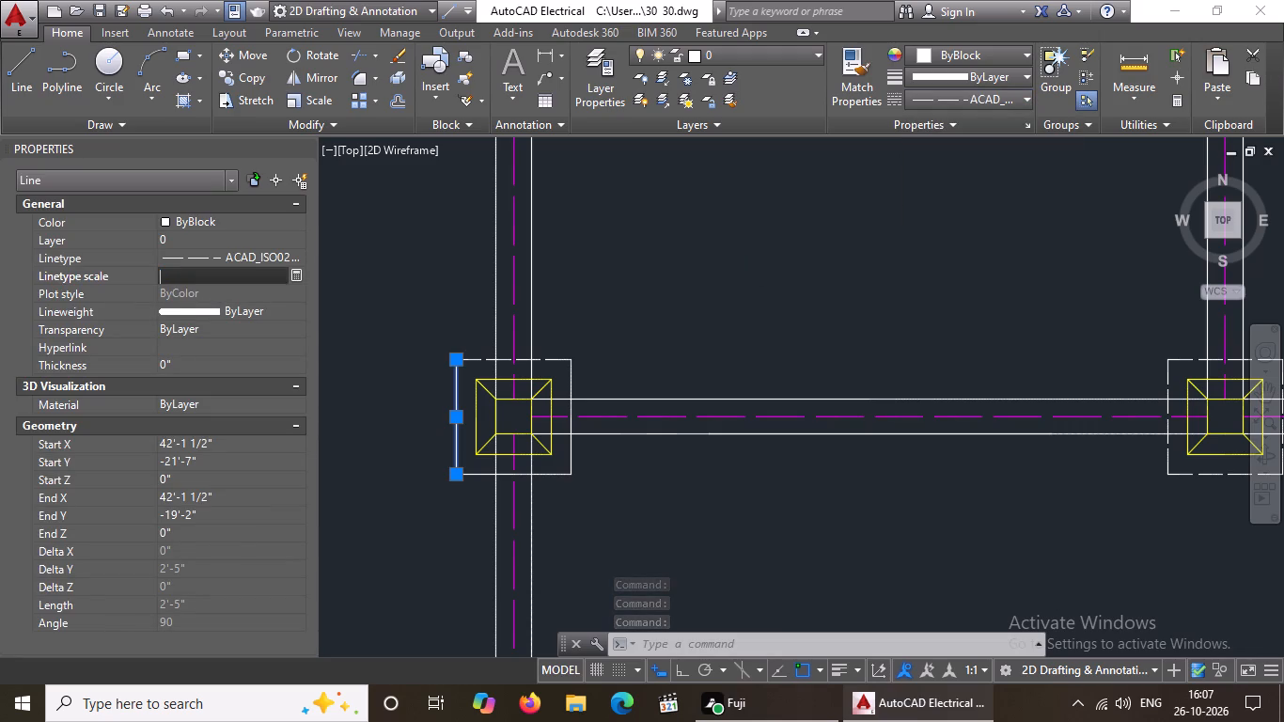
type("0.5")
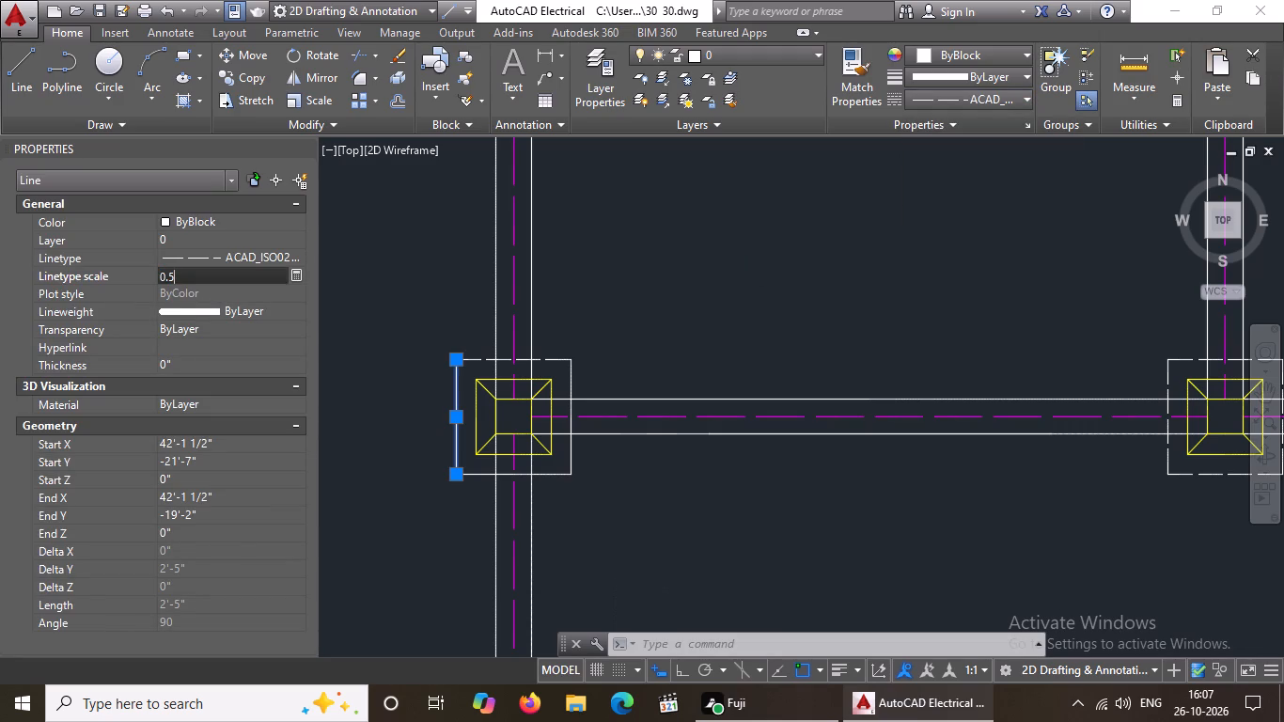
key("Return")
Give the outer square's bottom edge on the fourth row's fourth footing from the right the ACAD_ISO02W100 linetype with a linetype scale of 0.5.
scroll(556, 478, "up", 1)
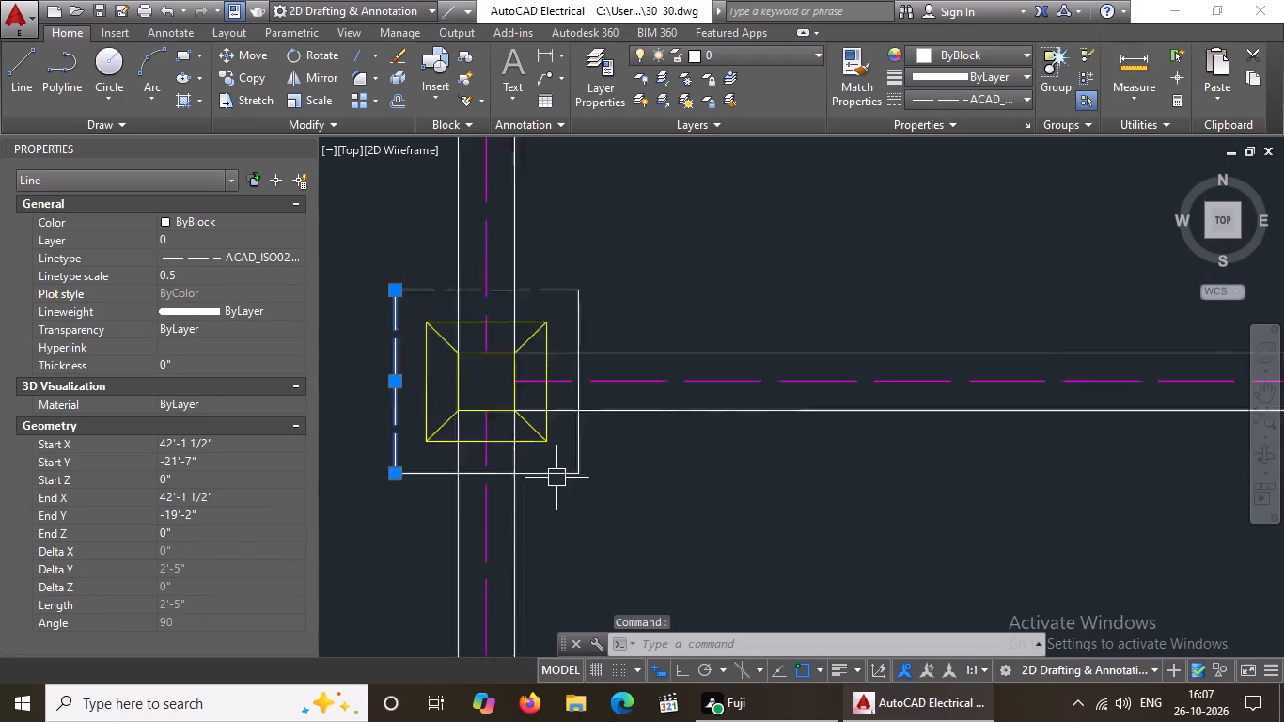
scroll(556, 478, "up", 1)
left_click(548, 473)
left_click(955, 98)
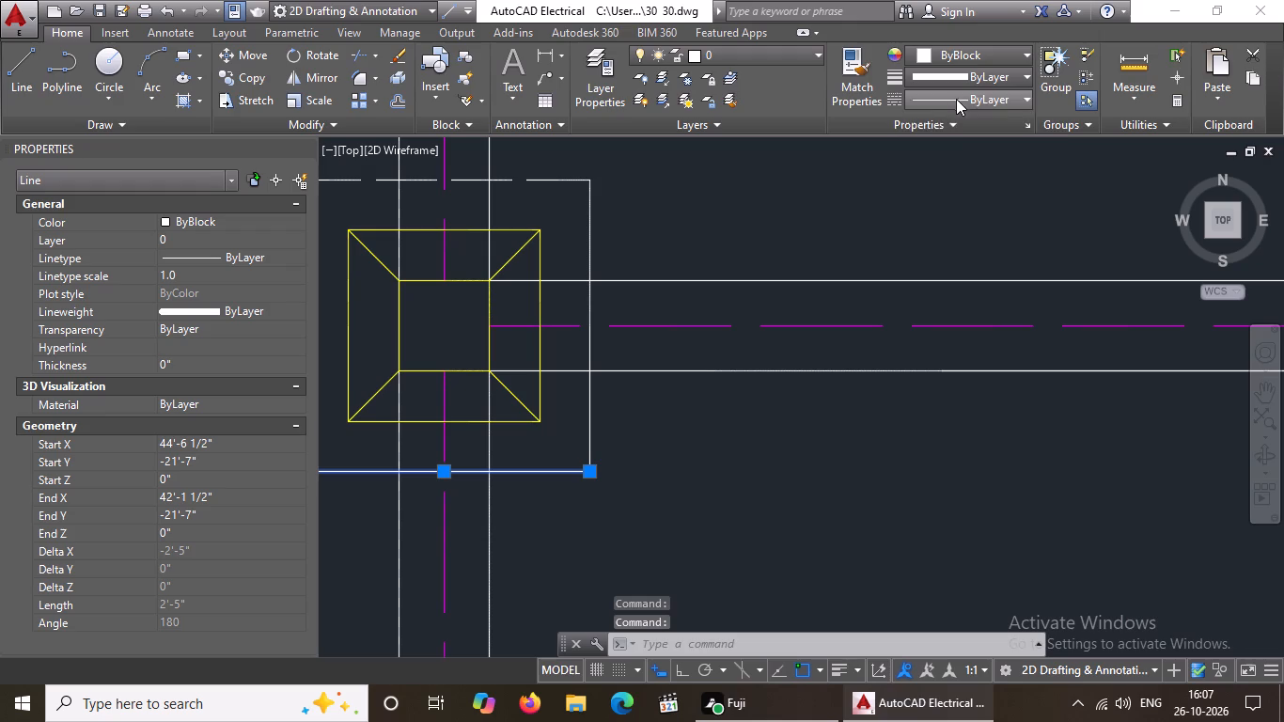
left_click(939, 168)
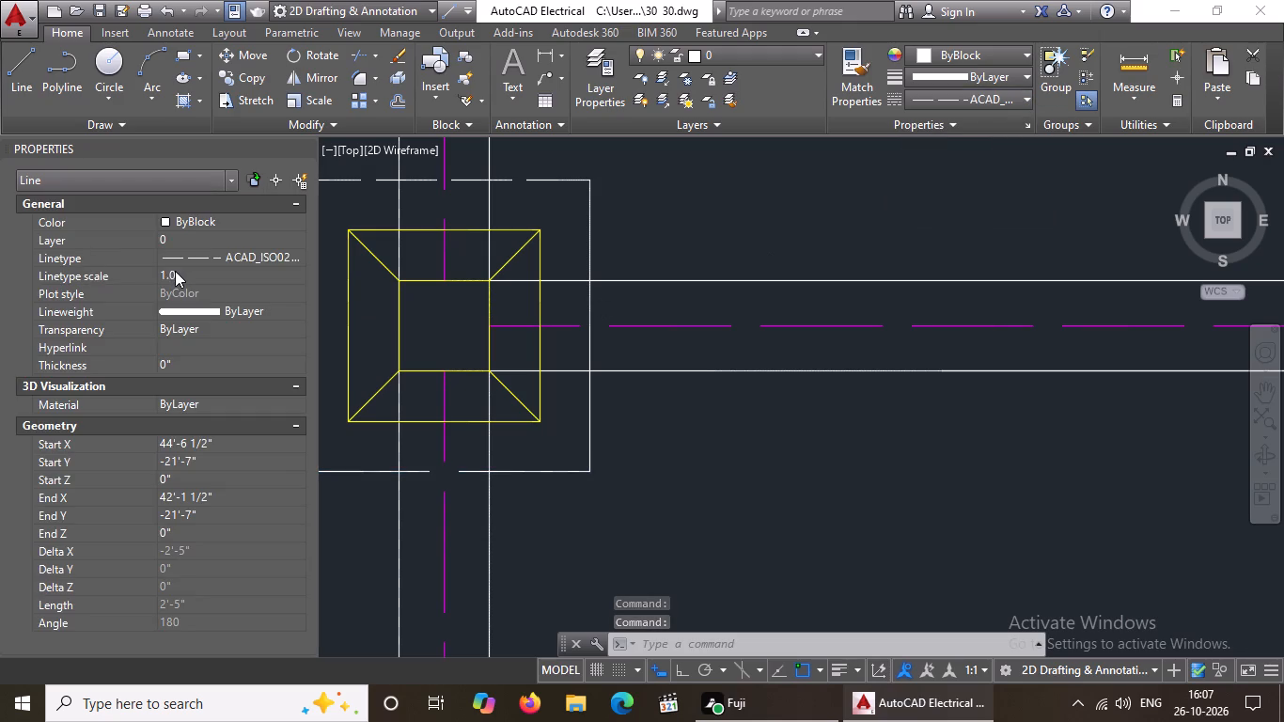
left_click(178, 270)
key("BackSpace")
key("BackSpace")
type("0.5")
key("Return")
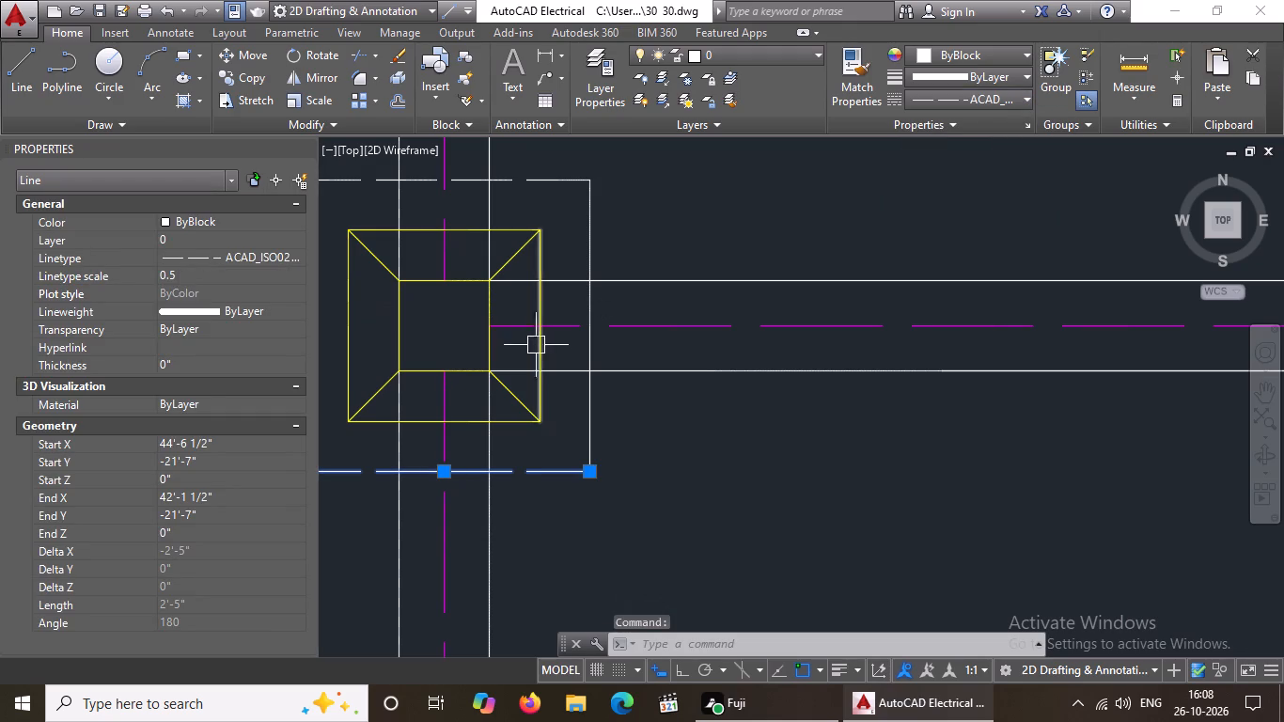
Give the outer square's right edge on the fourth row's fourth footing from the right the ACAD_ISO02W100 linetype with a linetype scale of 0.5.
scroll(541, 353, "down", 3)
scroll(543, 328, "up", 3)
left_click(580, 306)
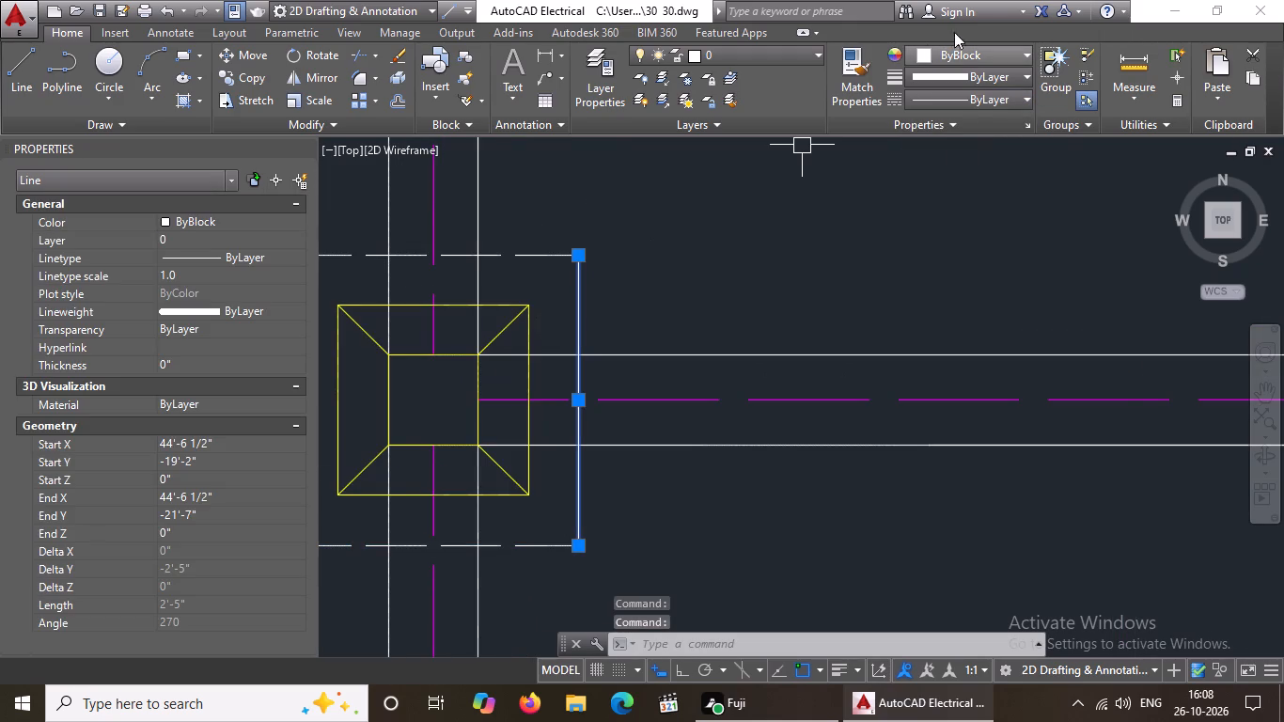
left_click(947, 110)
left_click(953, 101)
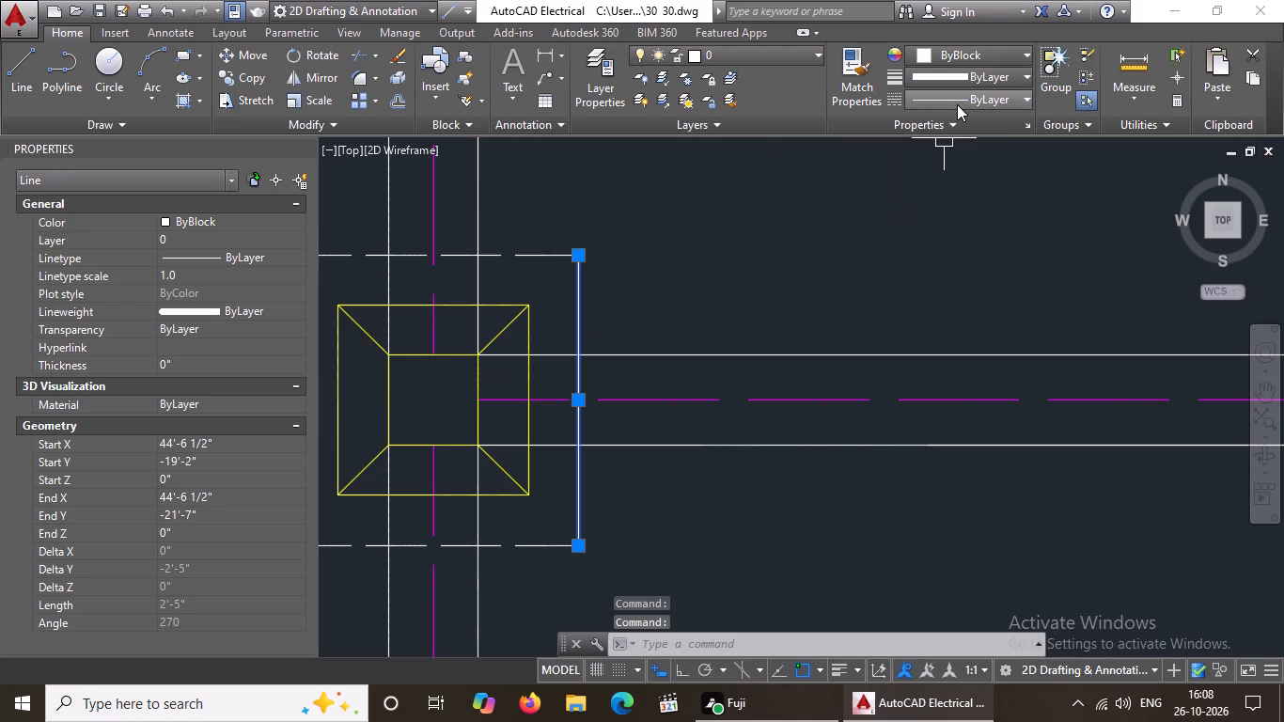
left_click_drag(960, 96, 963, 106)
left_click(962, 164)
scroll(585, 386, "down", 1)
left_click(198, 279)
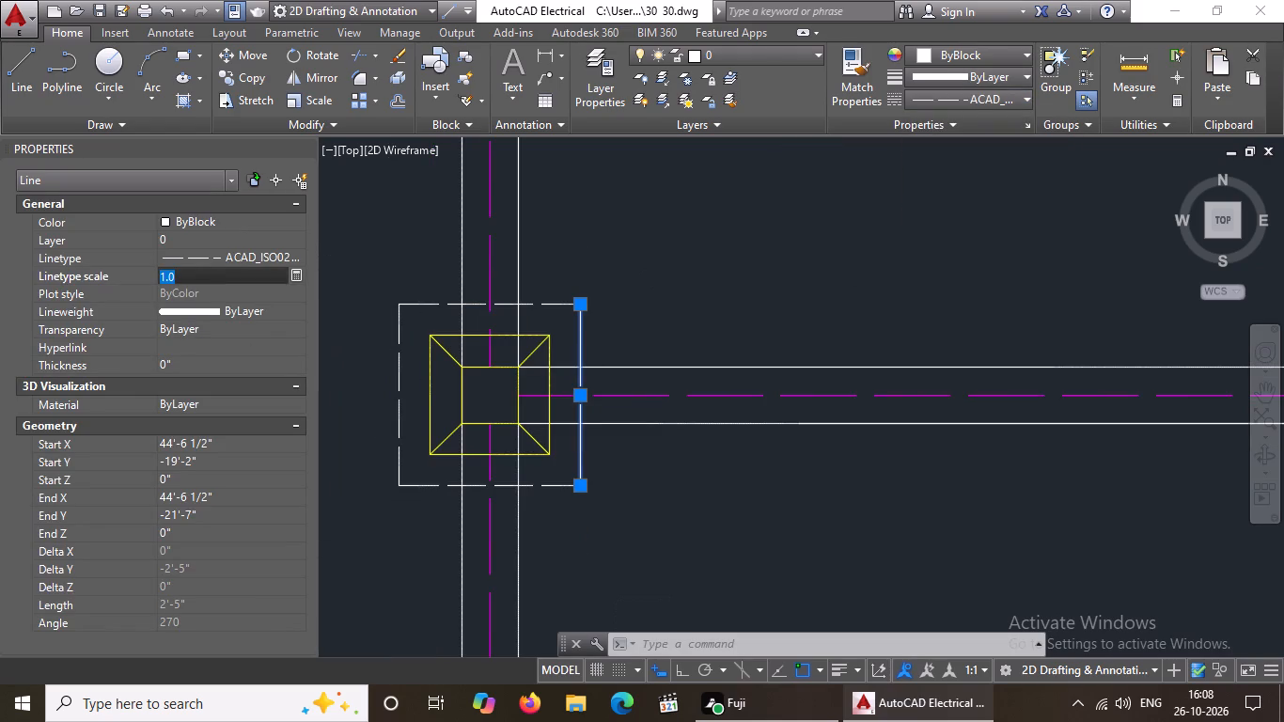
key("BackSpace")
key("BackSpace")
type("0.5")
key("Return")
Give the outer square's bottom edge on the leftmost footing of the plan's second row from the top the ACAD_ISO02W100 linetype at scale 0.5.
scroll(709, 416, "down", 3)
middle_click_drag(771, 375, 754, 392)
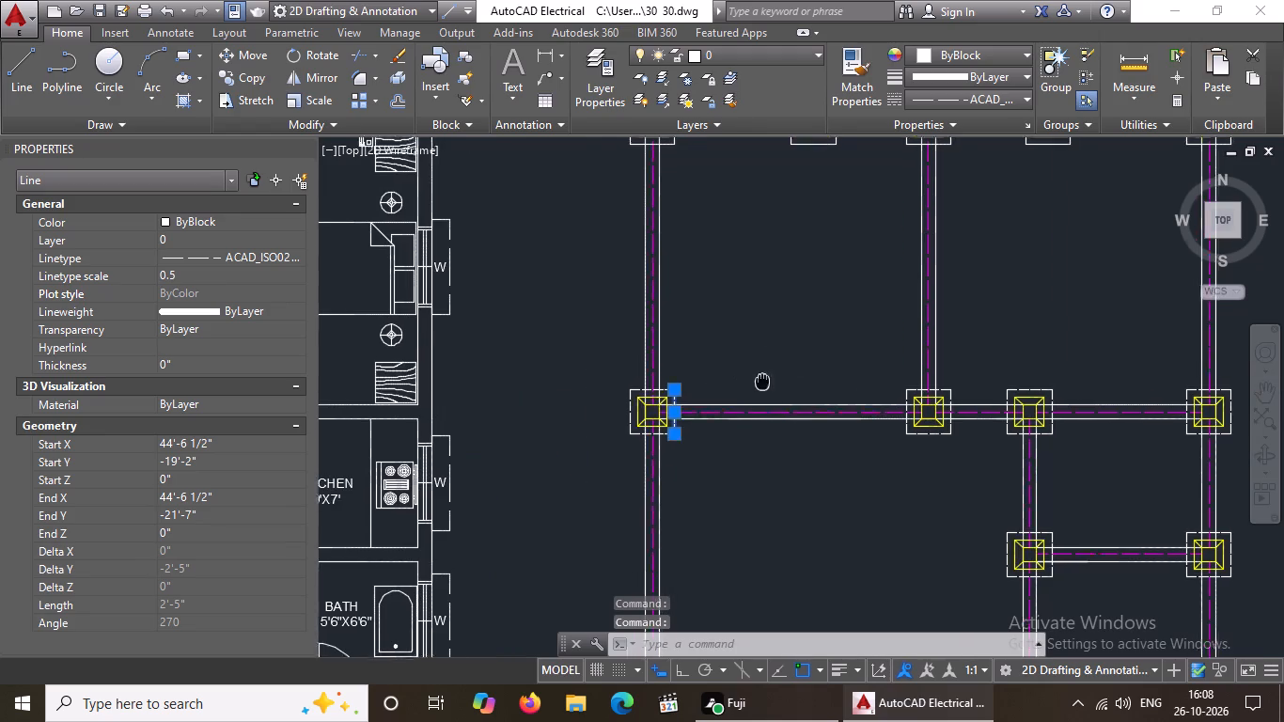
middle_click_drag(754, 392, 691, 502)
scroll(650, 525, "up", 2)
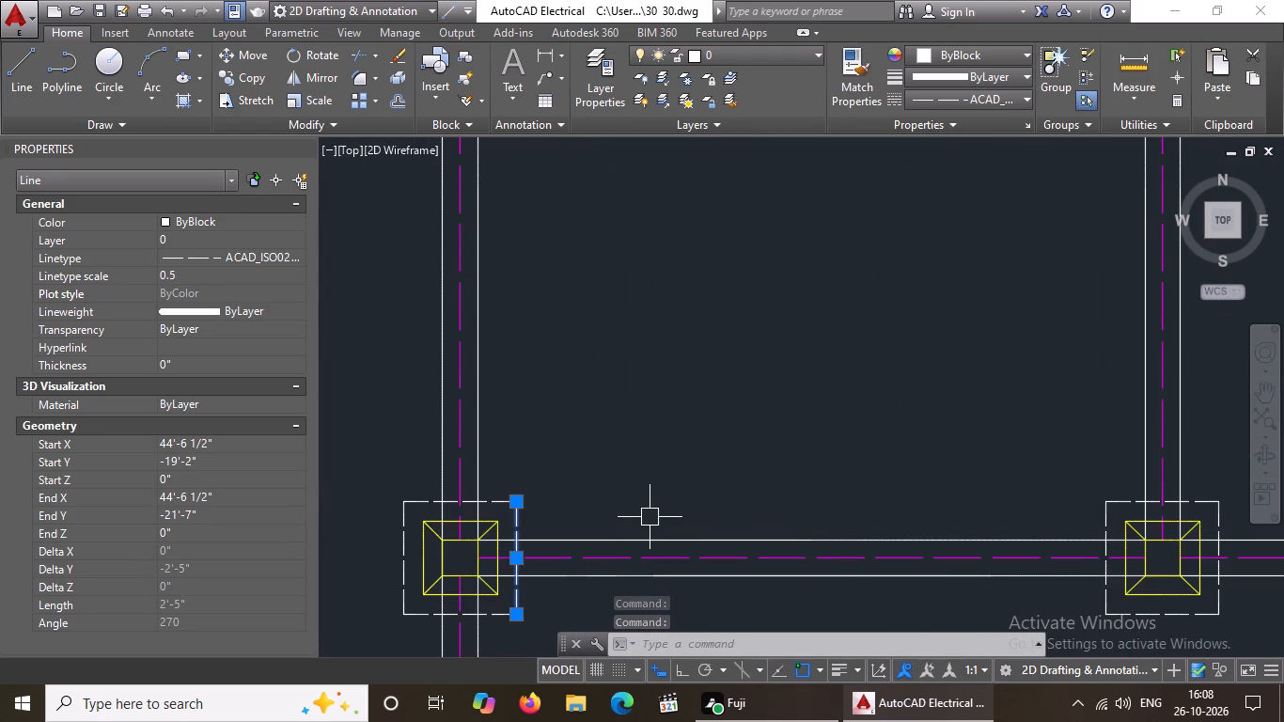
key("Escape")
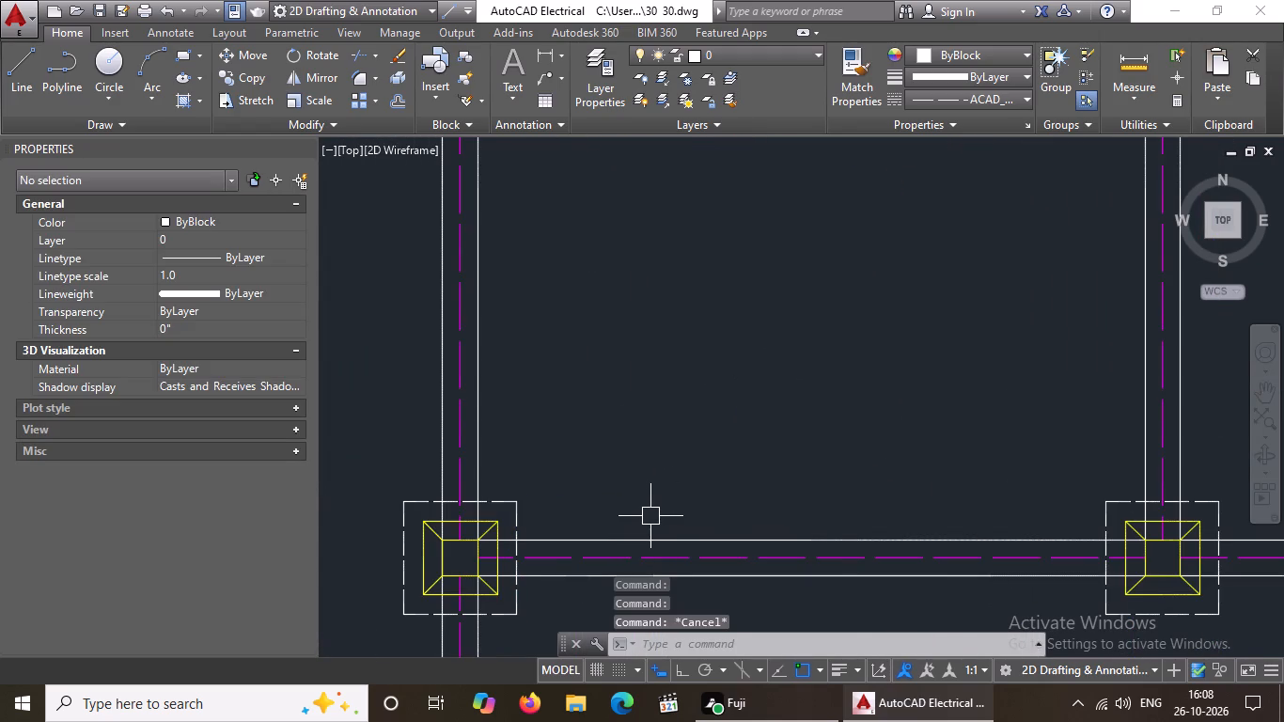
scroll(650, 516, "down", 4)
scroll(617, 420, "up", 5)
left_click(662, 449)
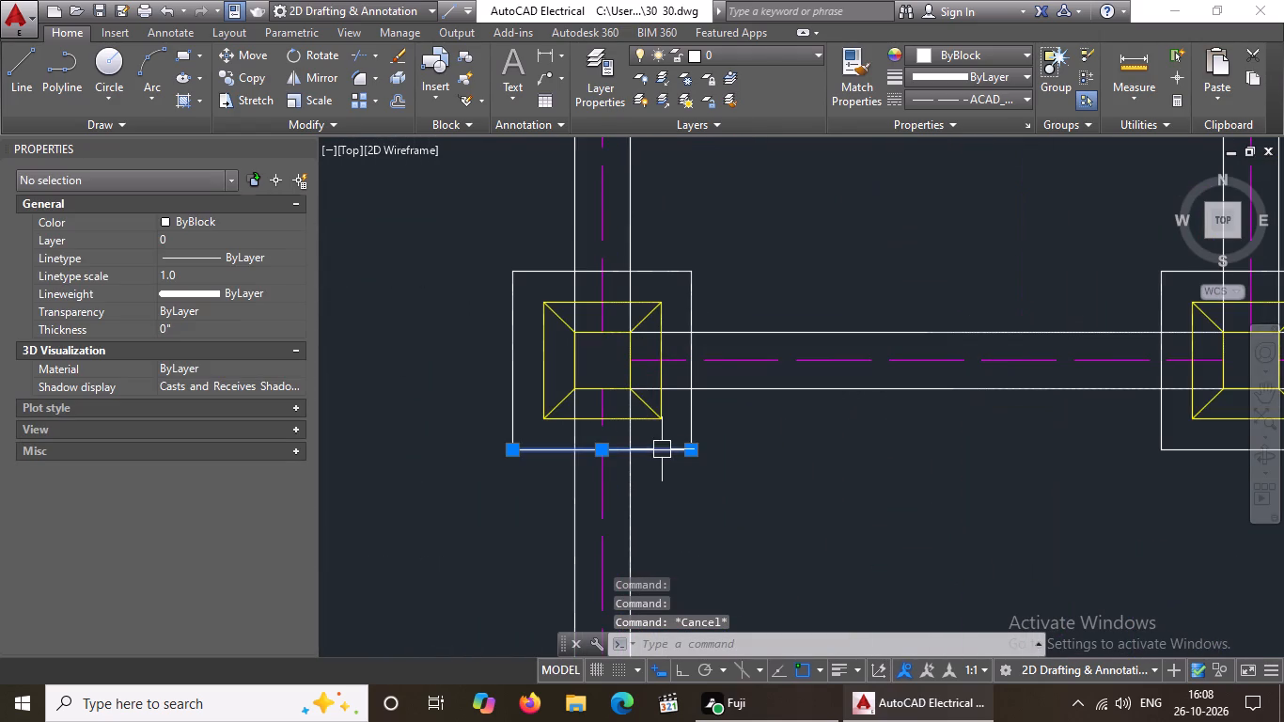
left_click(974, 101)
left_click(966, 165)
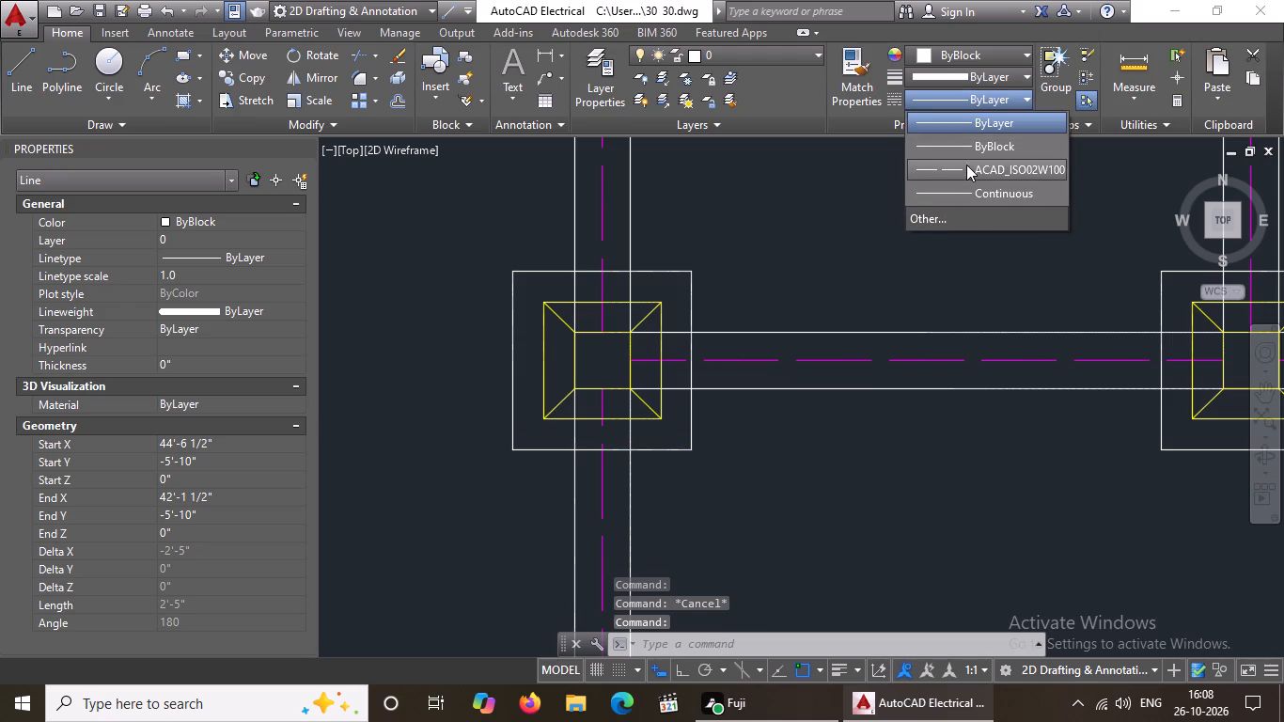
left_click(188, 274)
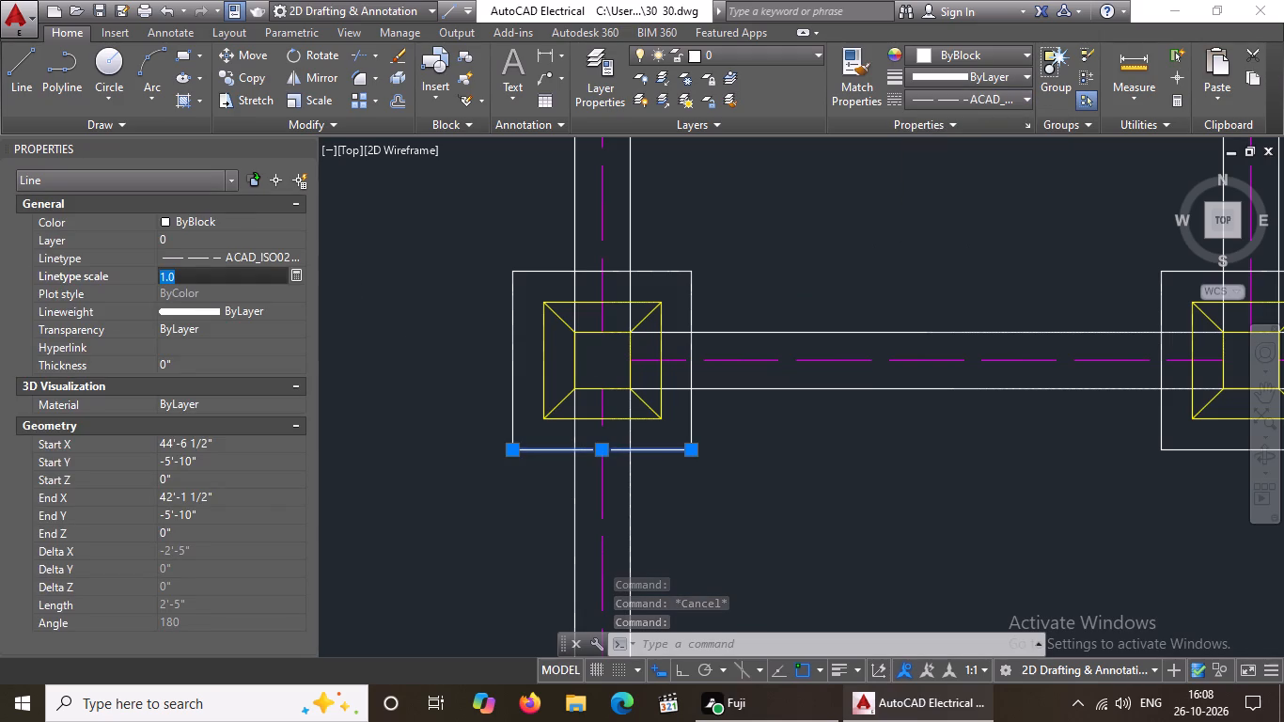
key("BackSpace")
key("BackSpace")
type("0.5")
key("Return")
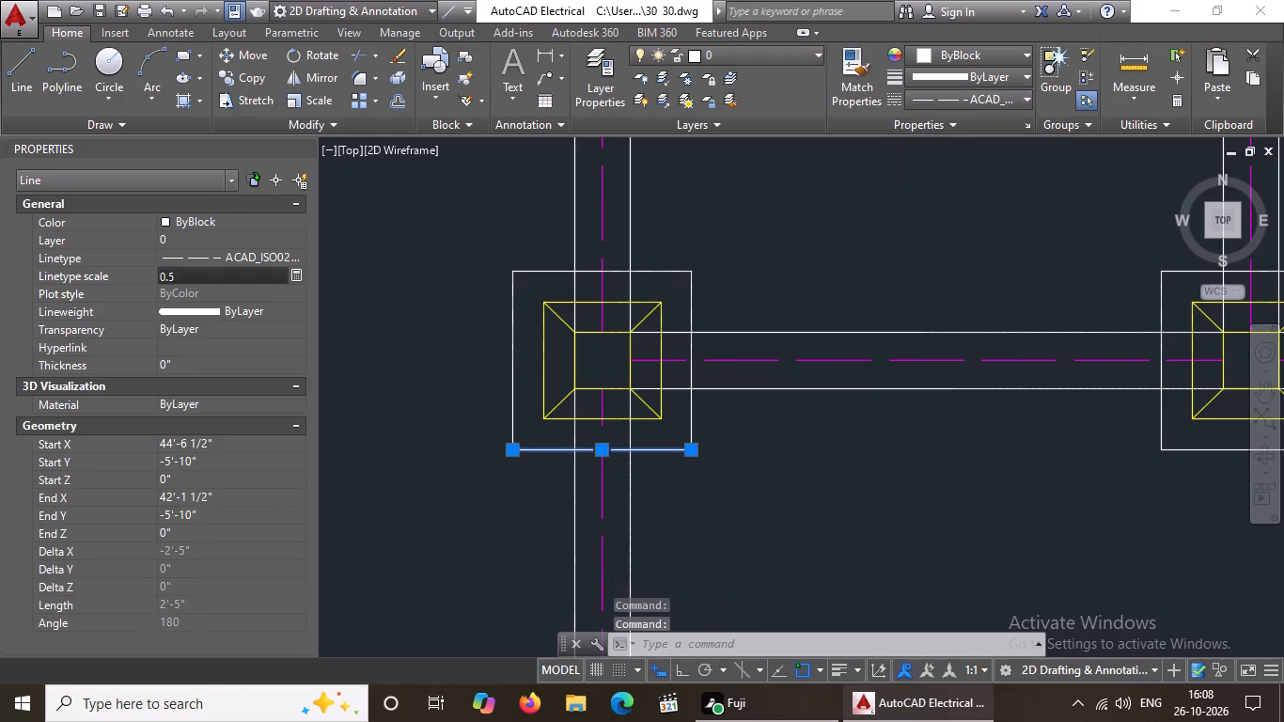
Give the outer square's left edge on the leftmost footing of the second row from the top the ACAD_ISO02W100 linetype at scale 0.5.
left_click(506, 359)
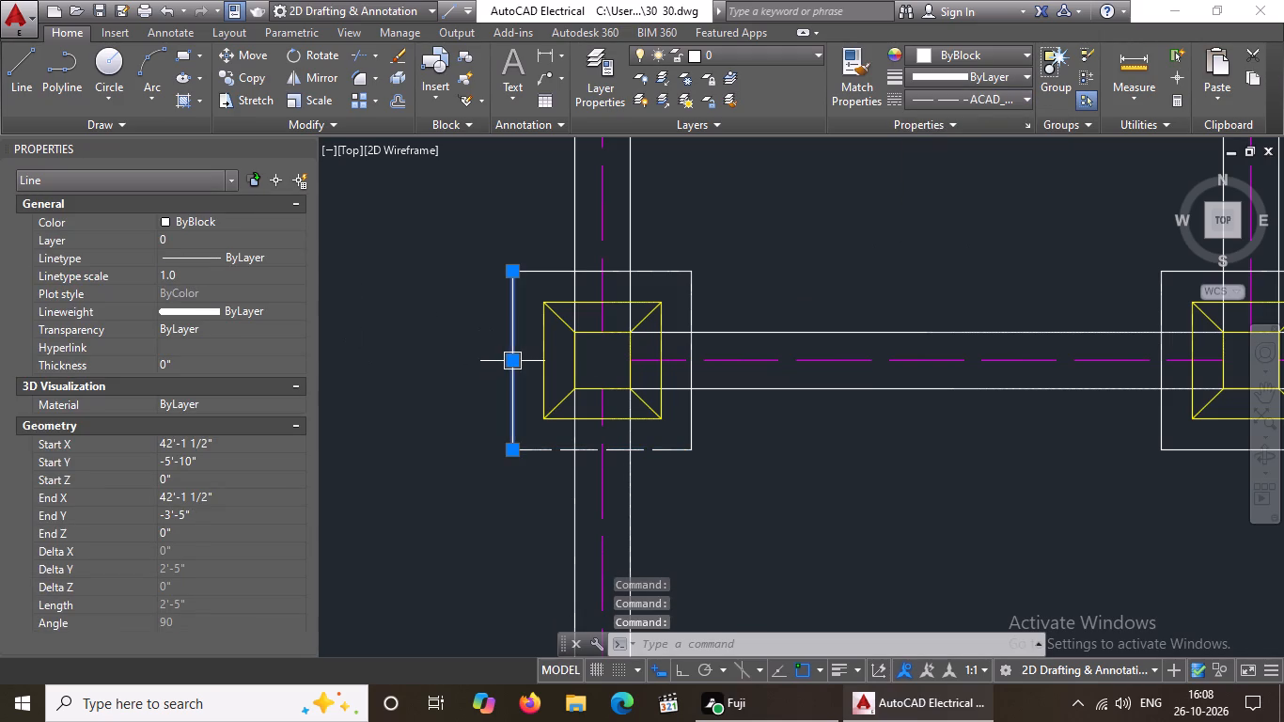
left_click(944, 96)
left_click(939, 161)
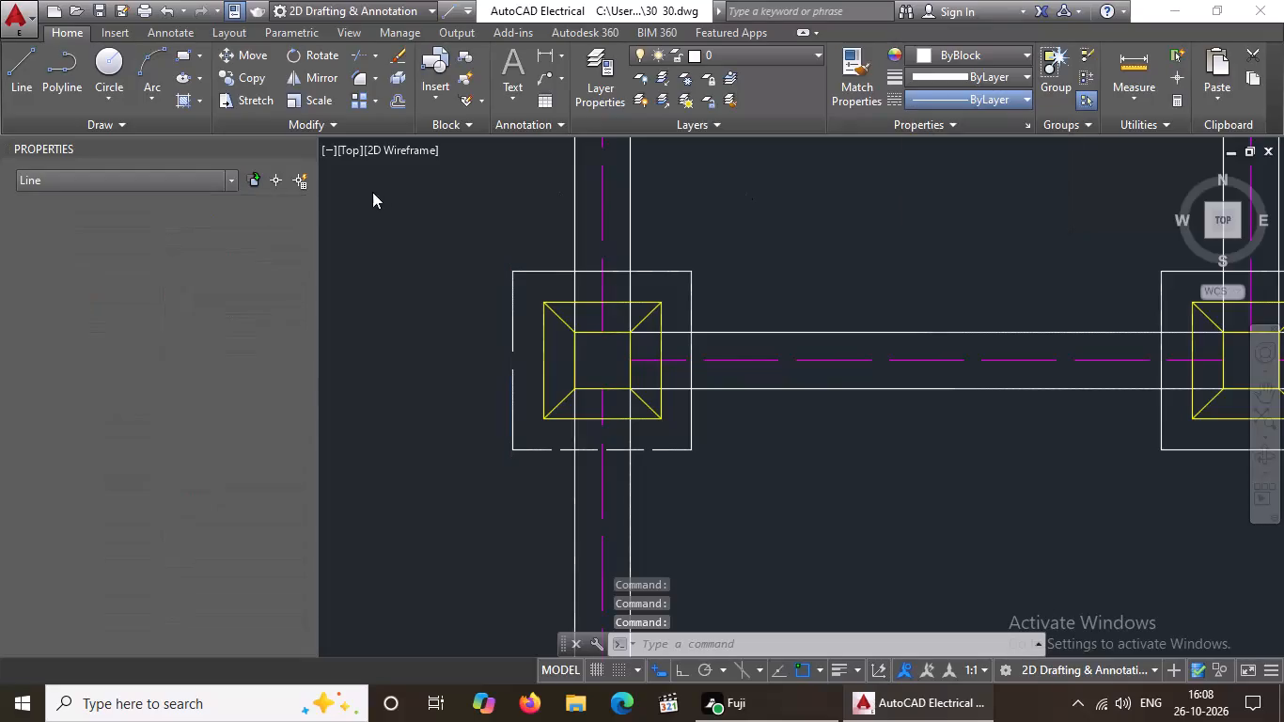
left_click(196, 277)
key("BackSpace")
key("BackSpace")
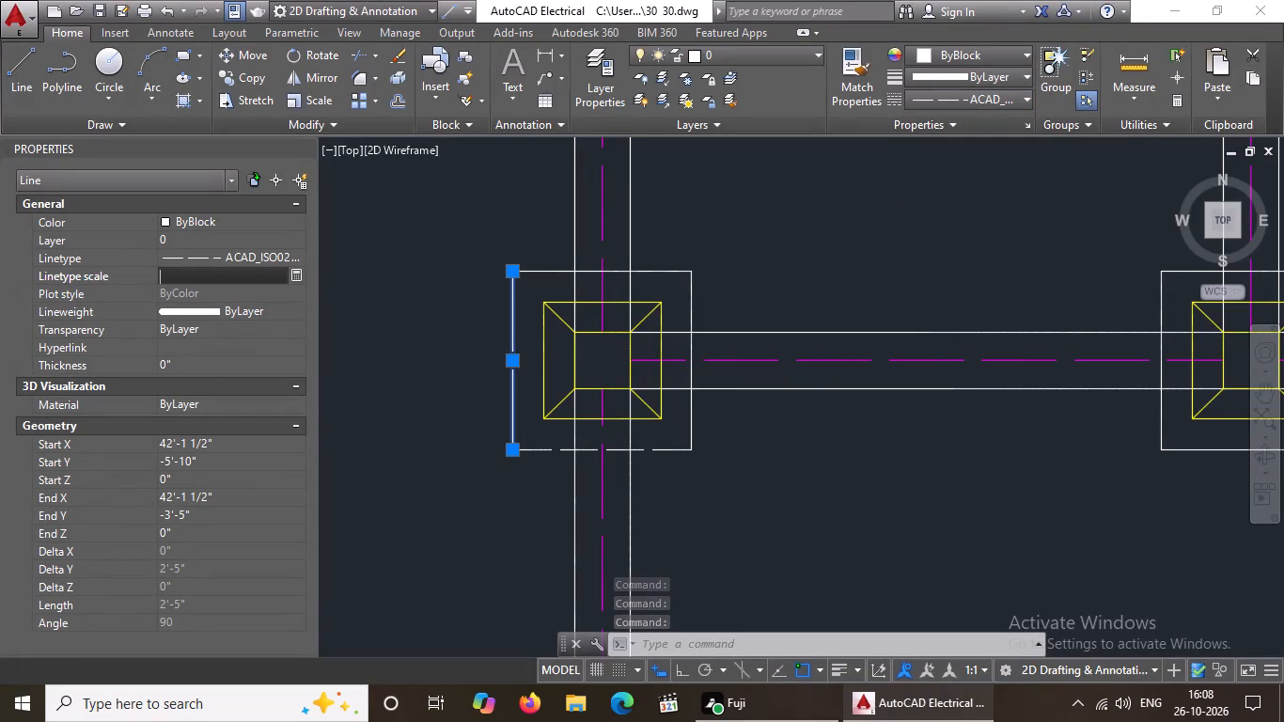
type("0.5")
key("Return")
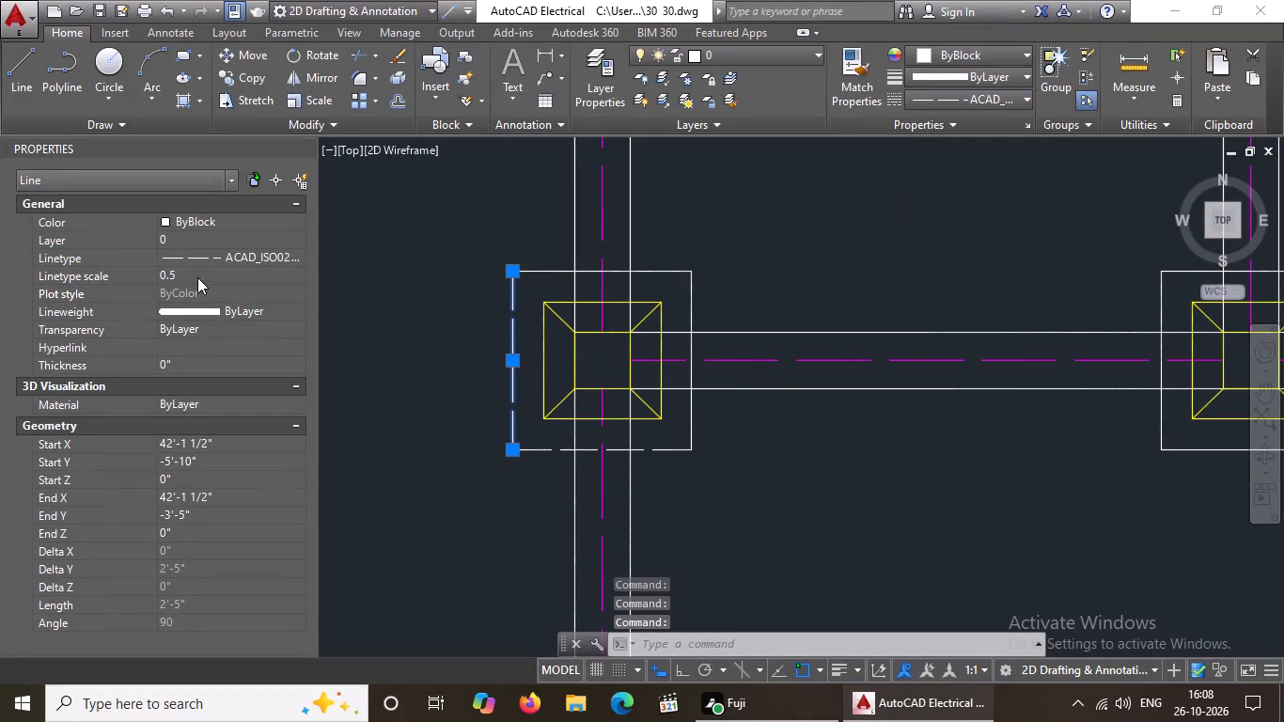
Give the outer square's top edge on the leftmost footing of the second row from the top the ACAD_ISO02W100 linetype at scale 0.5.
left_click(670, 272)
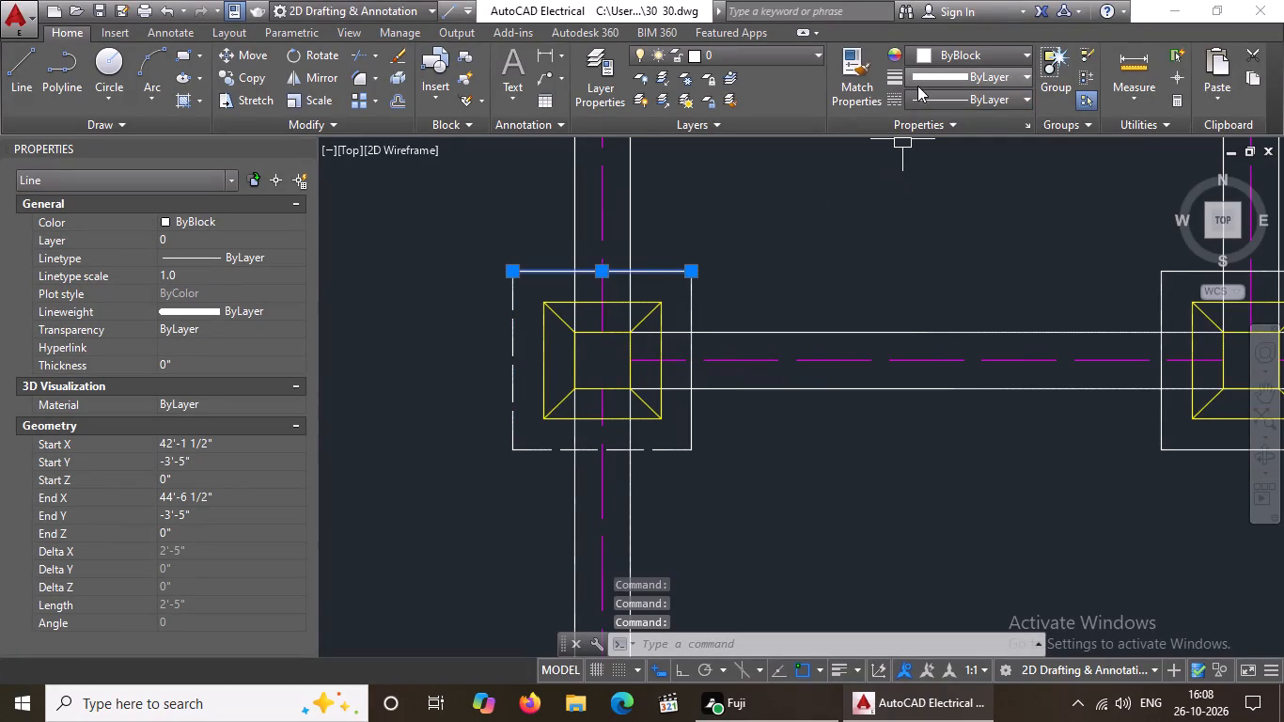
left_click(919, 96)
left_click(928, 174)
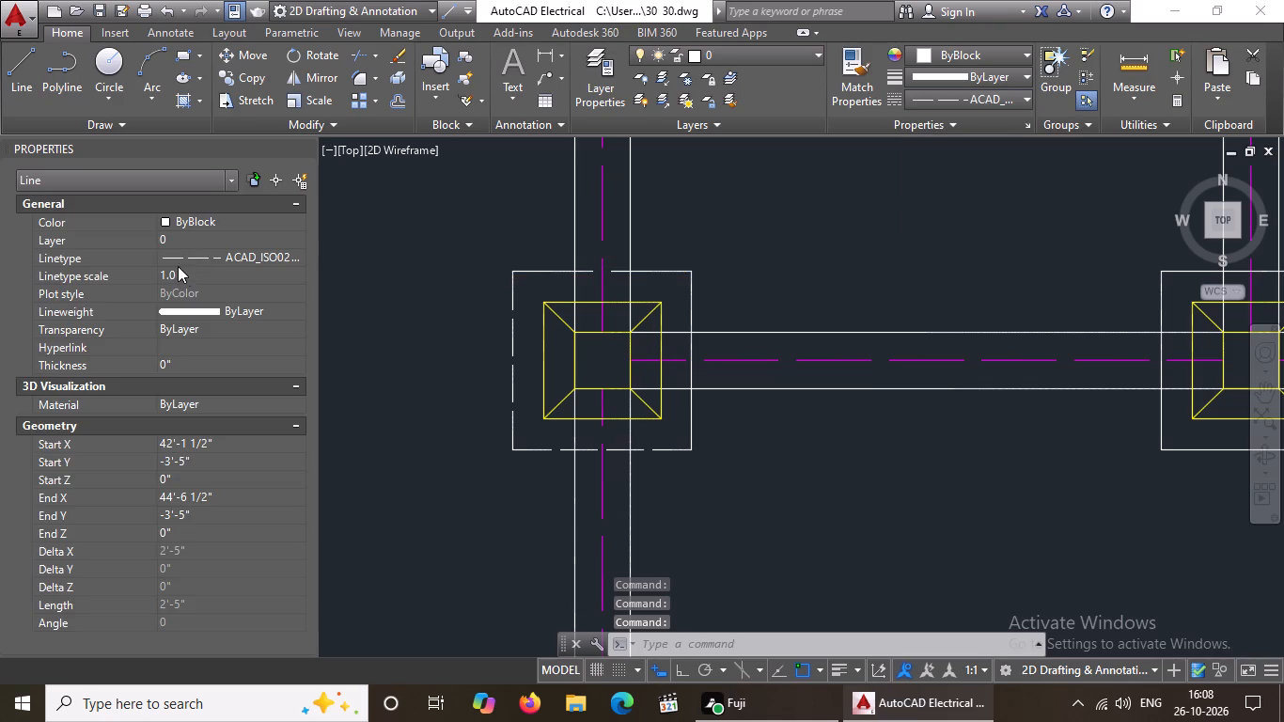
left_click(182, 270)
key("BackSpace")
key("BackSpace")
type("0.5")
key("Return")
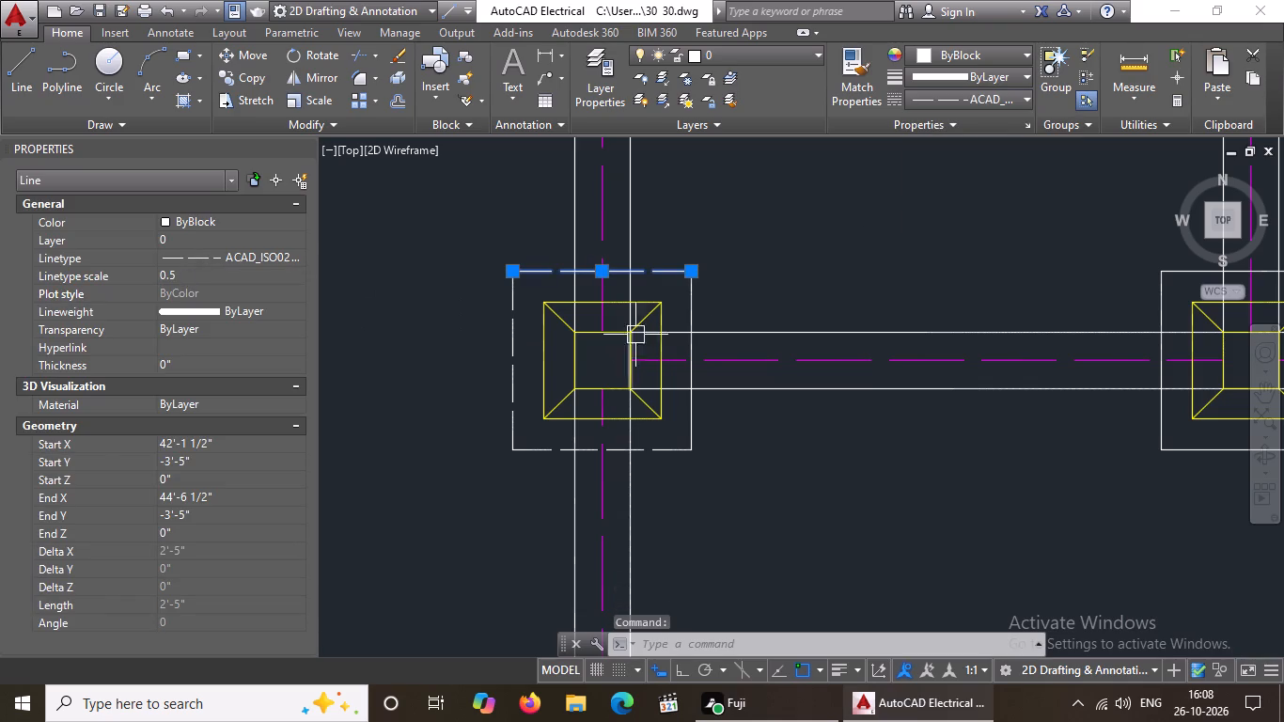
Give the outer square's right edge on the leftmost footing of the second row from the top the ACAD_ISO02W100 linetype at scale 0.5.
left_click(686, 309)
left_click(951, 90)
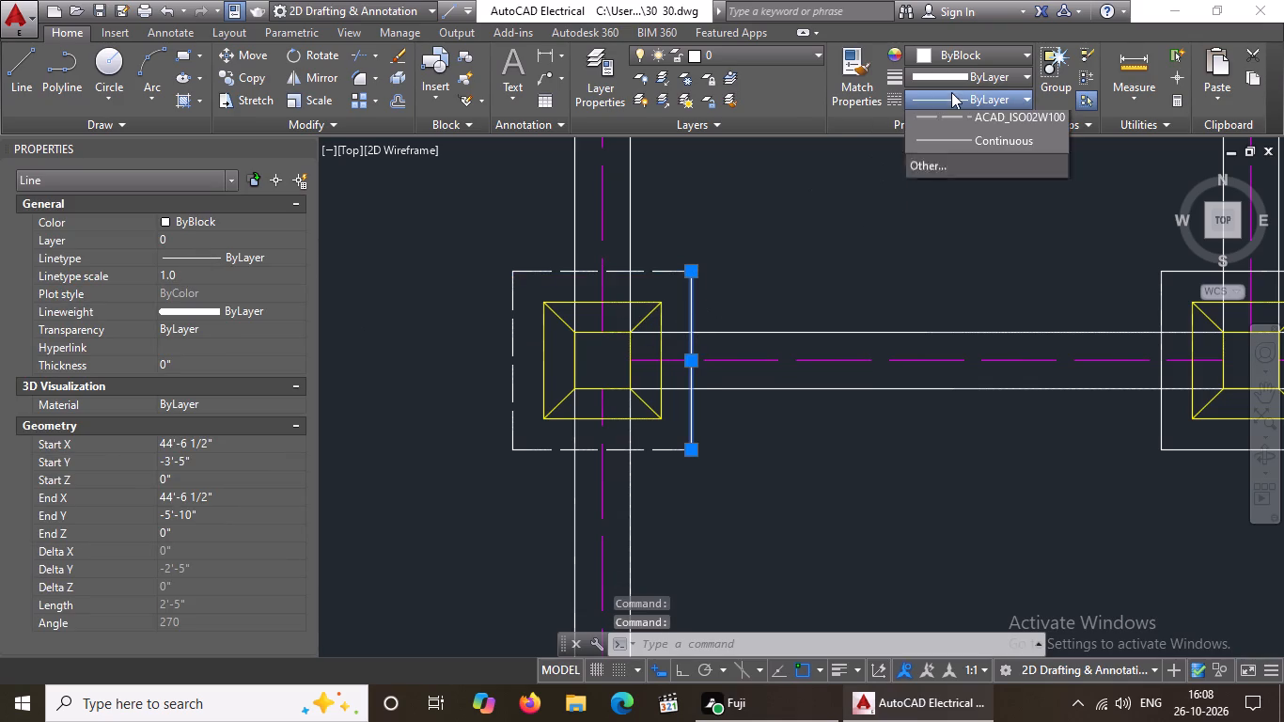
left_click(943, 167)
left_click(208, 284)
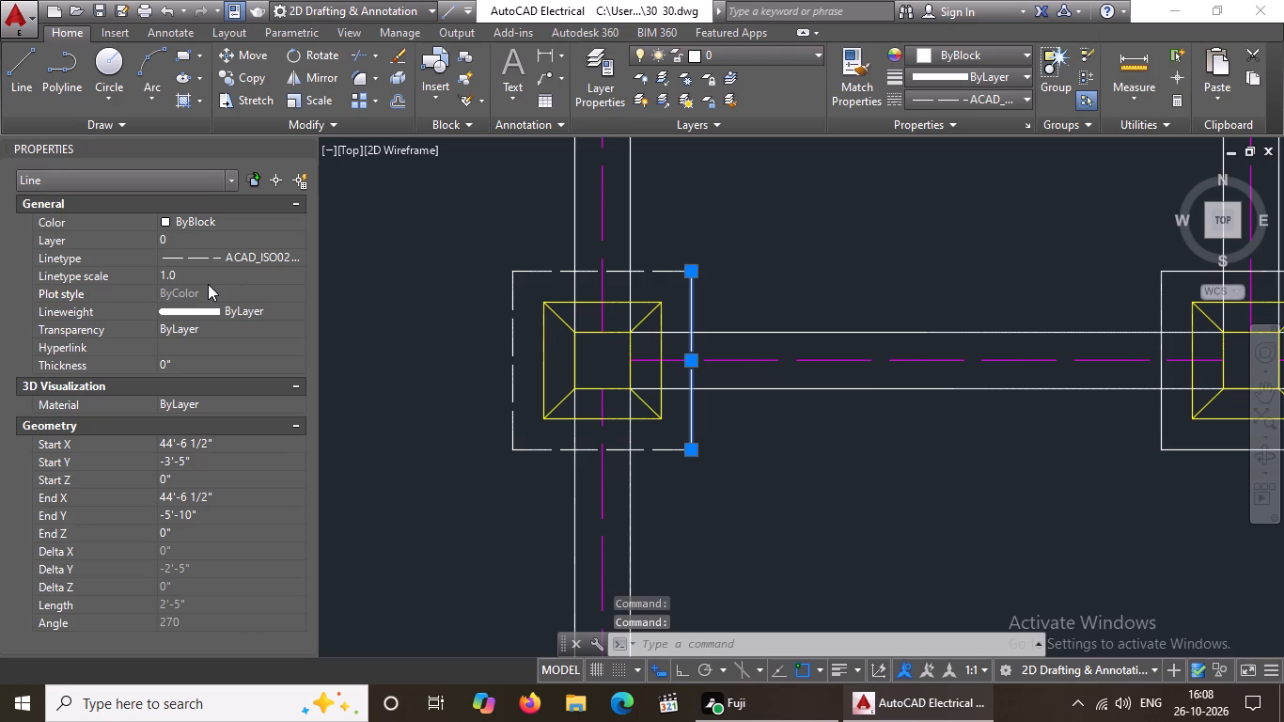
left_click(201, 273)
key("BackSpace")
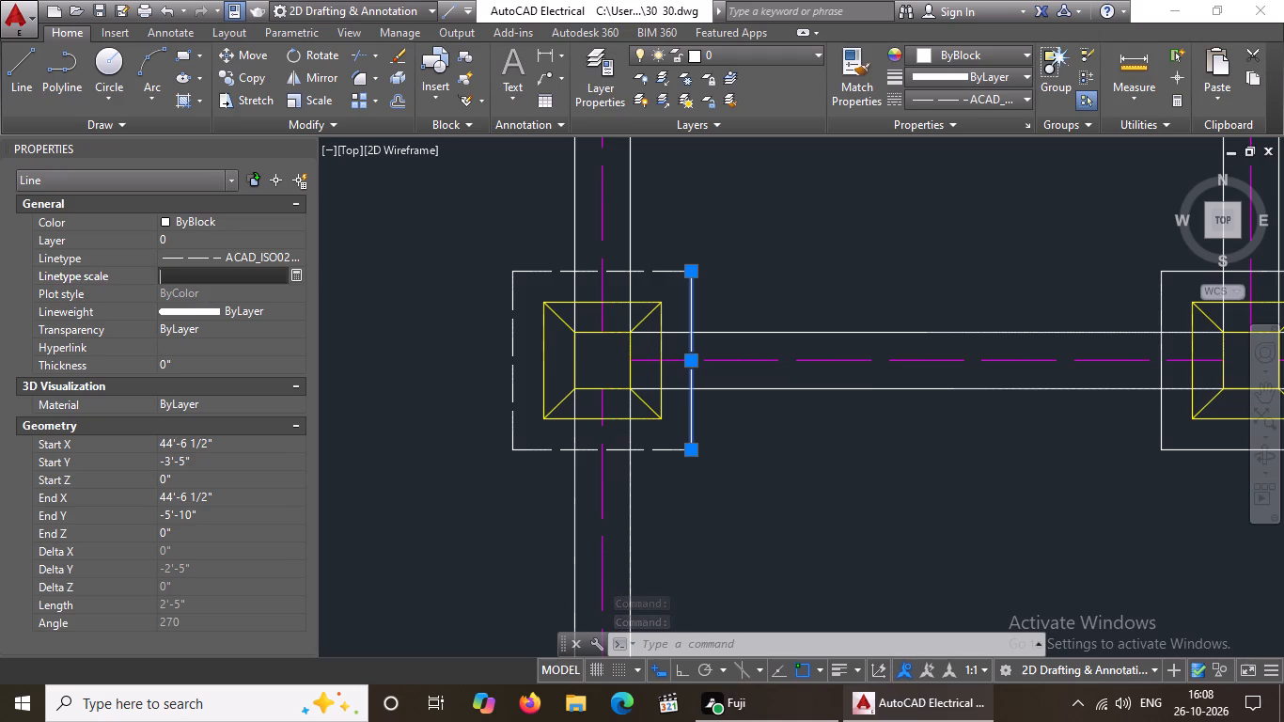
key("BackSpace")
type("0.5")
key("Return")
Give the outer square's bottom edge on the second footing from the left, second row from the top, the ACAD_ISO02W100 linetype at scale 0.5.
scroll(553, 314, "down", 3)
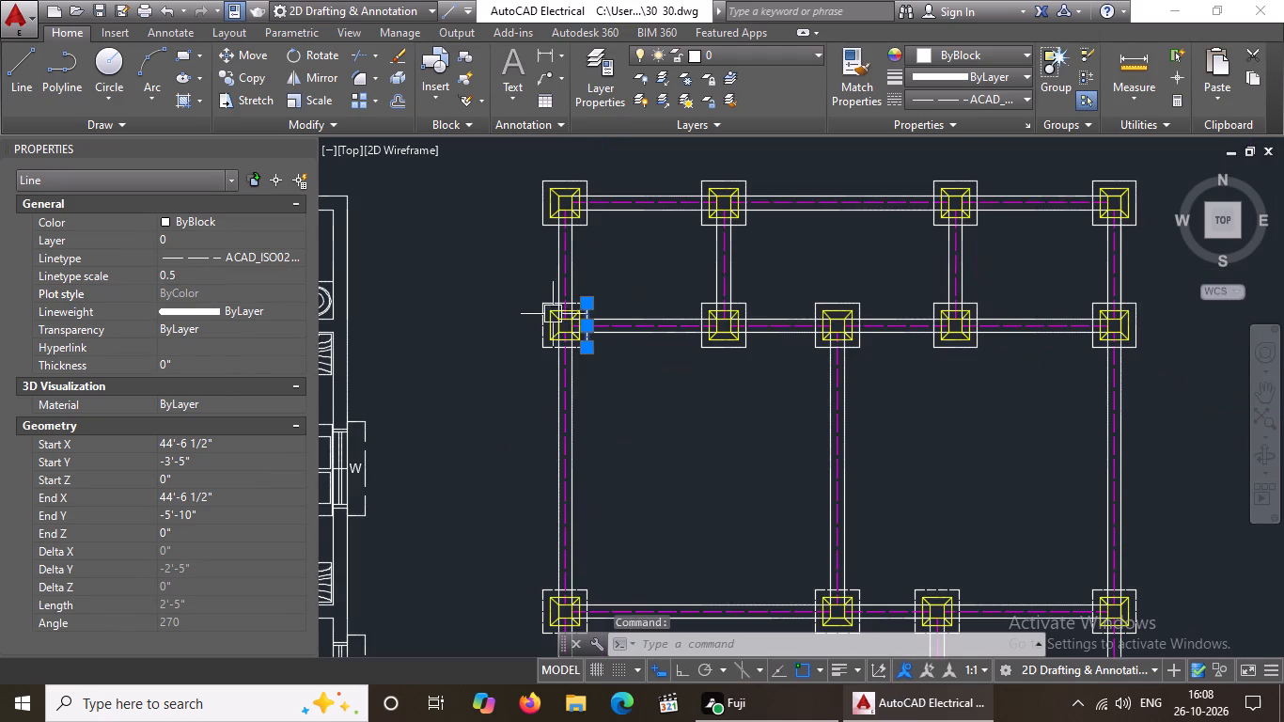
scroll(759, 322, "up", 2)
scroll(634, 305, "down", 2)
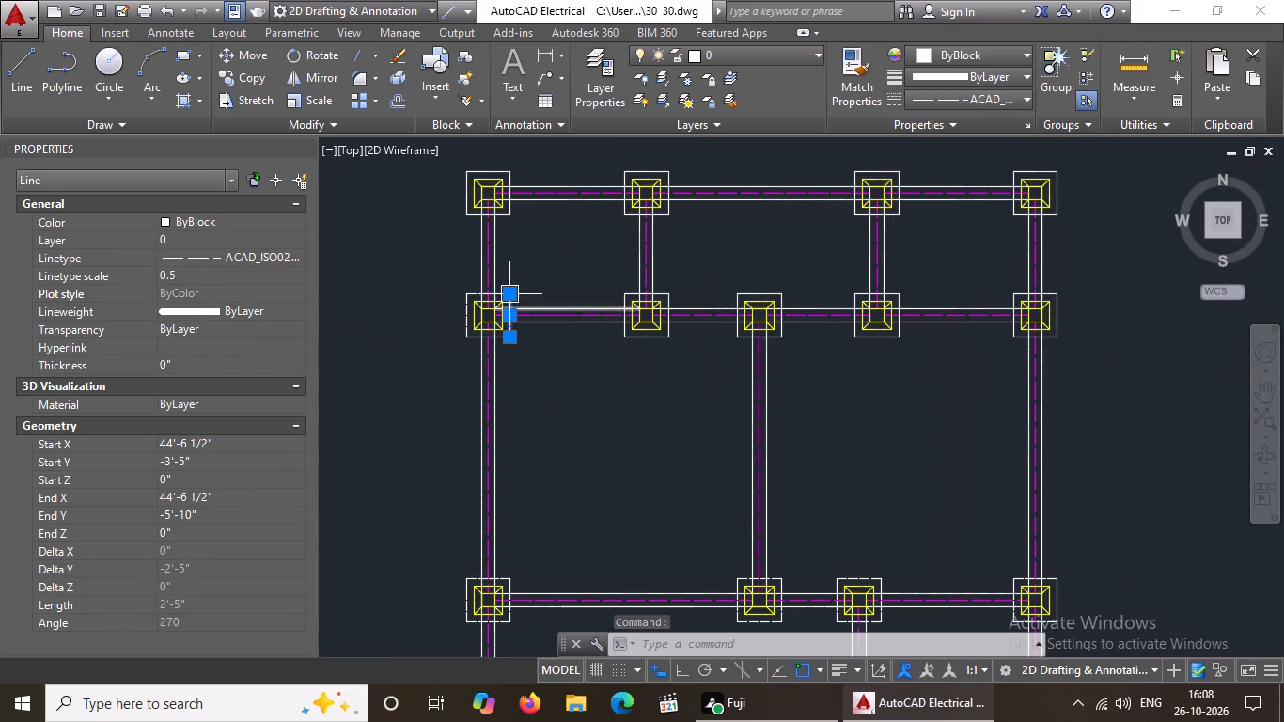
scroll(505, 149, "up", 1)
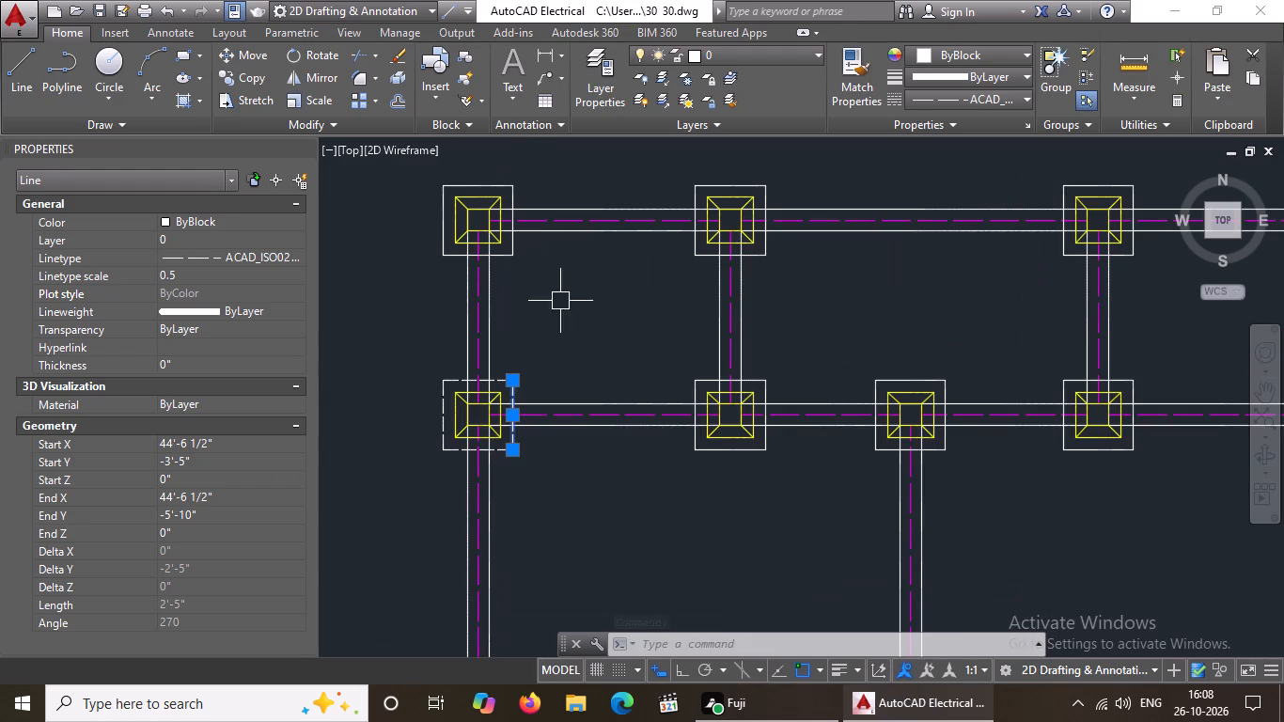
left_click(706, 451)
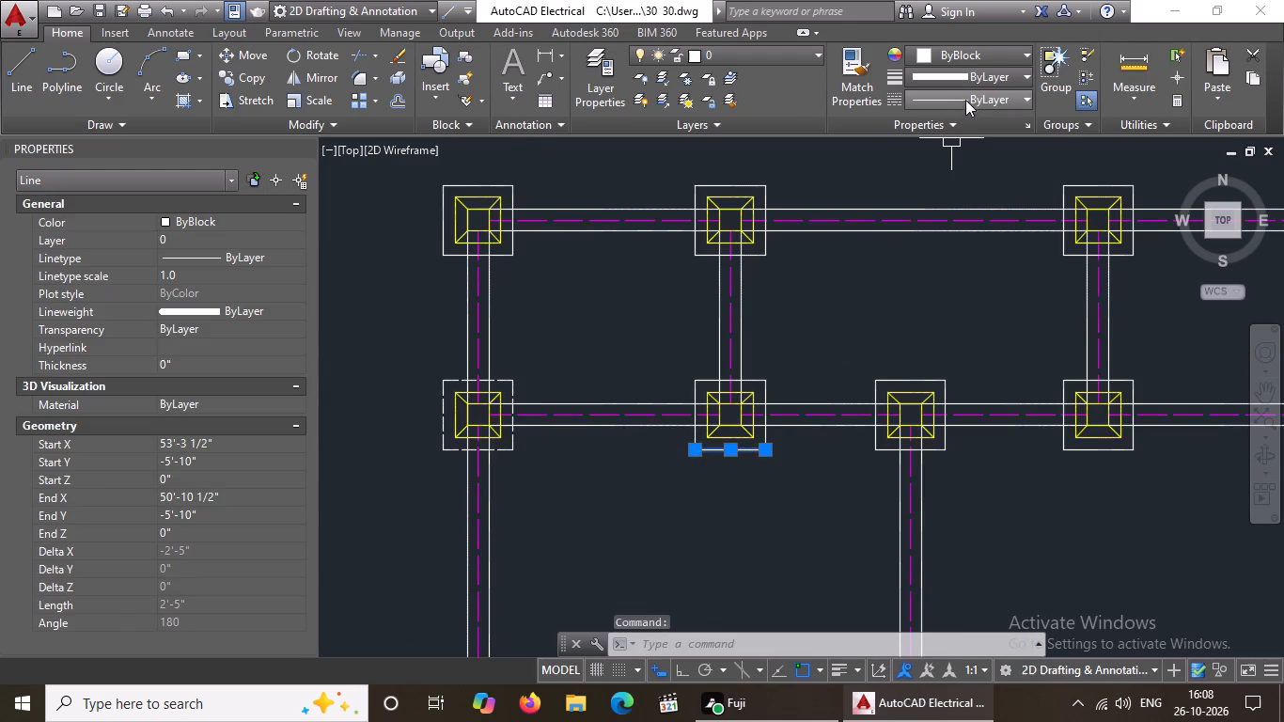
left_click(967, 97)
left_click(963, 172)
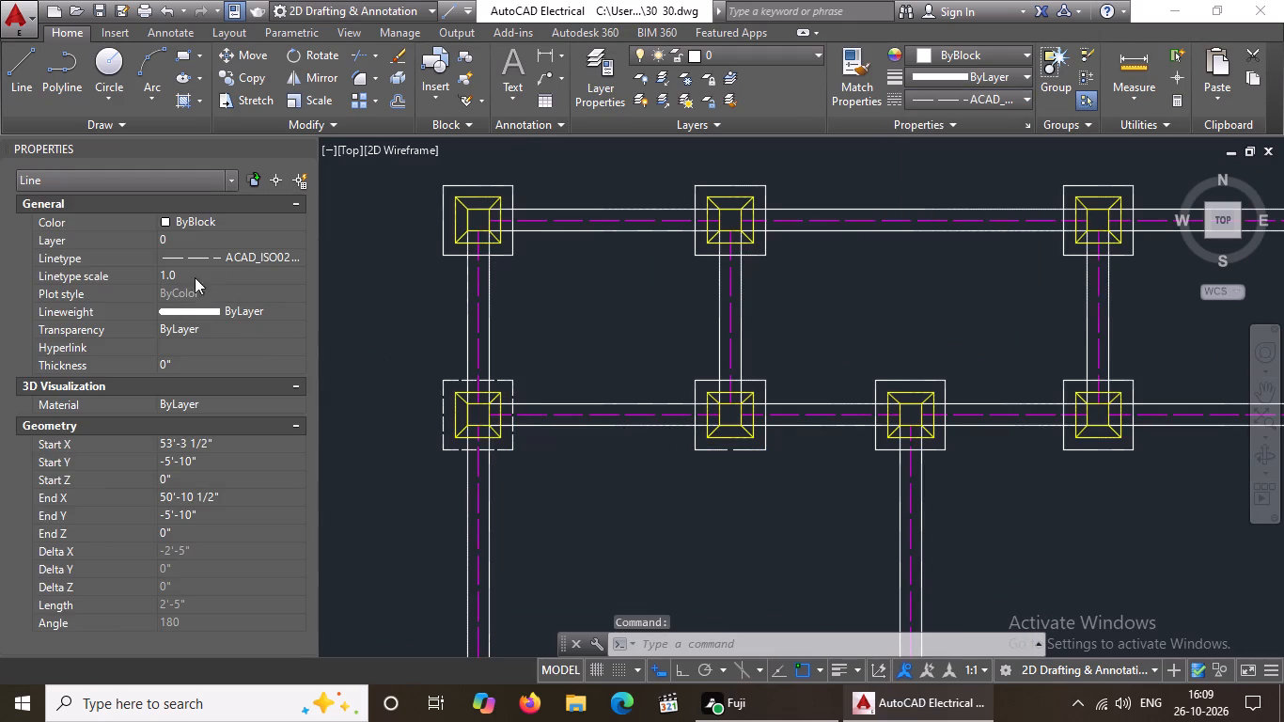
left_click(198, 278)
key("BackSpace")
key("BackSpace")
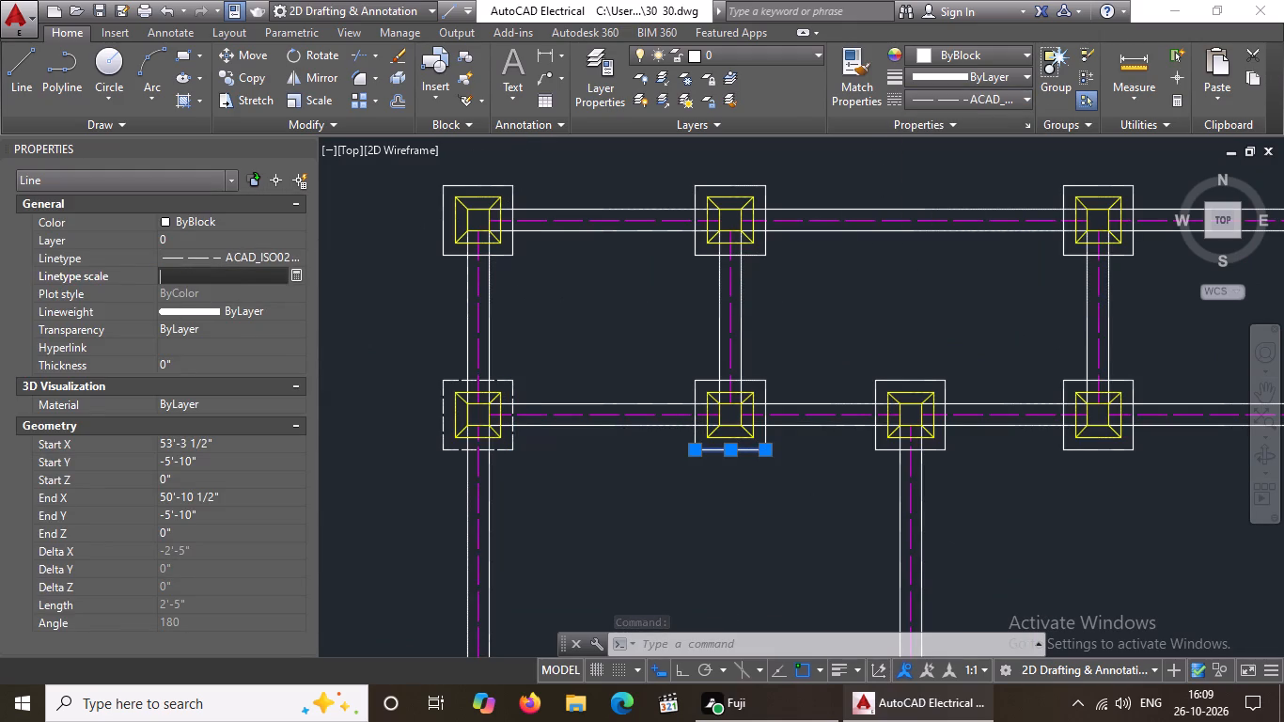
type("0.5")
key("Return")
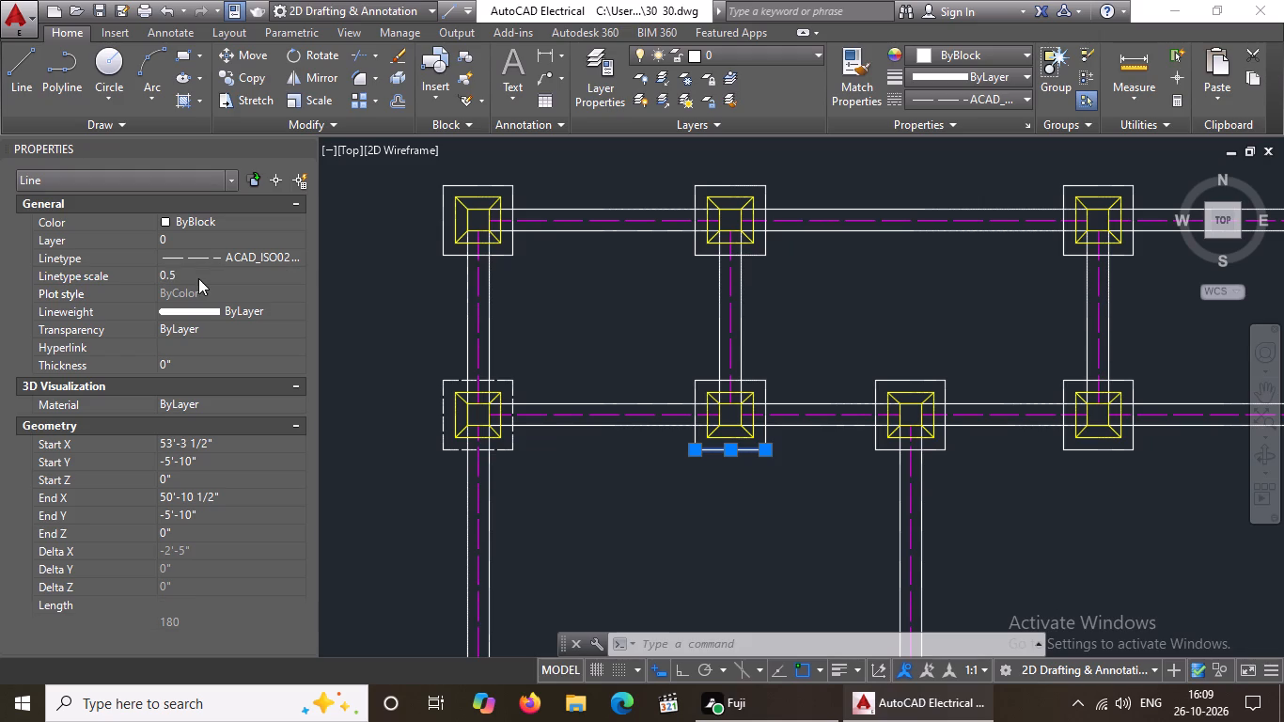
Give the outer square's left edge on the second footing of the second row from the top the ACAD_ISO02W100 linetype at scale 0.5.
scroll(770, 427, "up", 2)
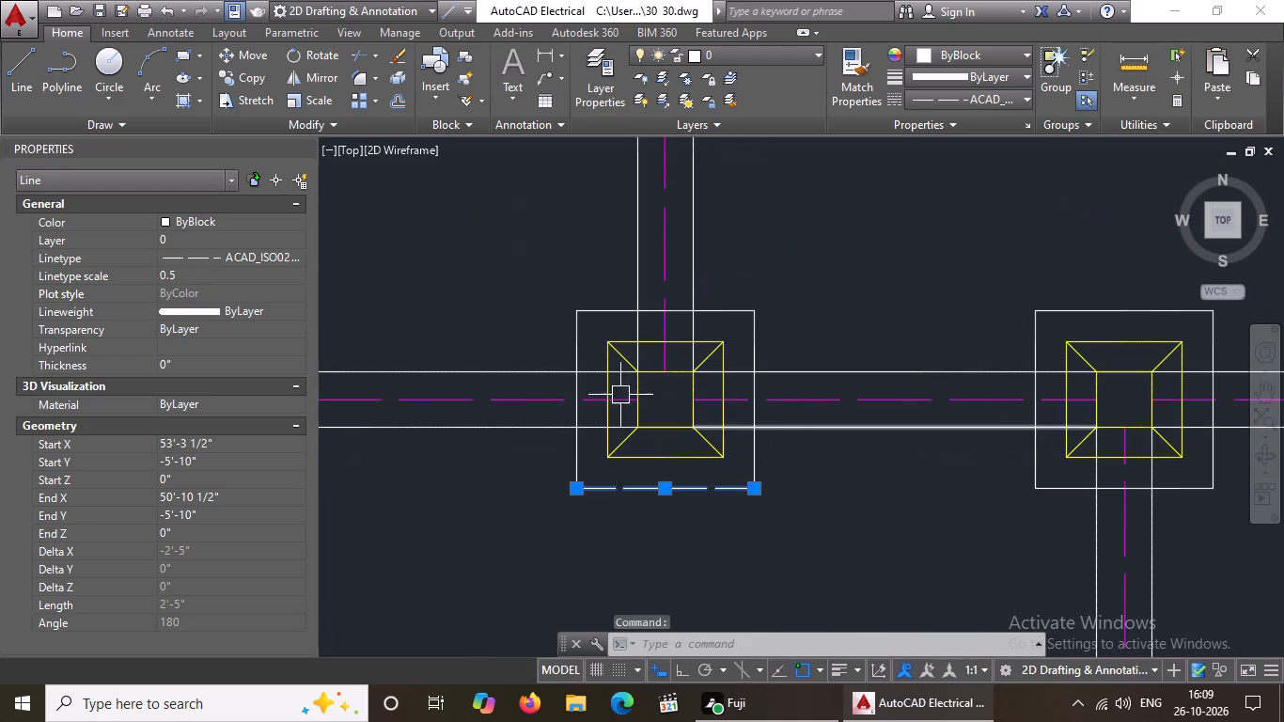
left_click(569, 463)
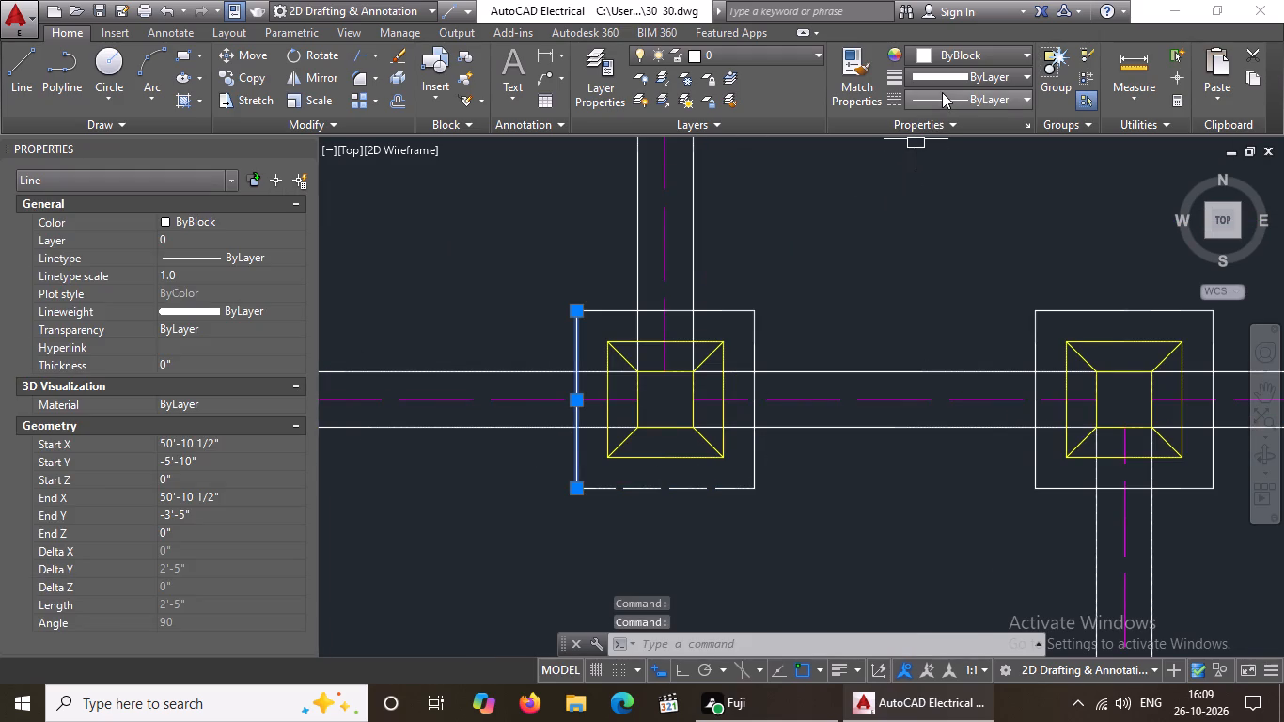
left_click_drag(942, 92, 943, 174)
left_click(950, 101)
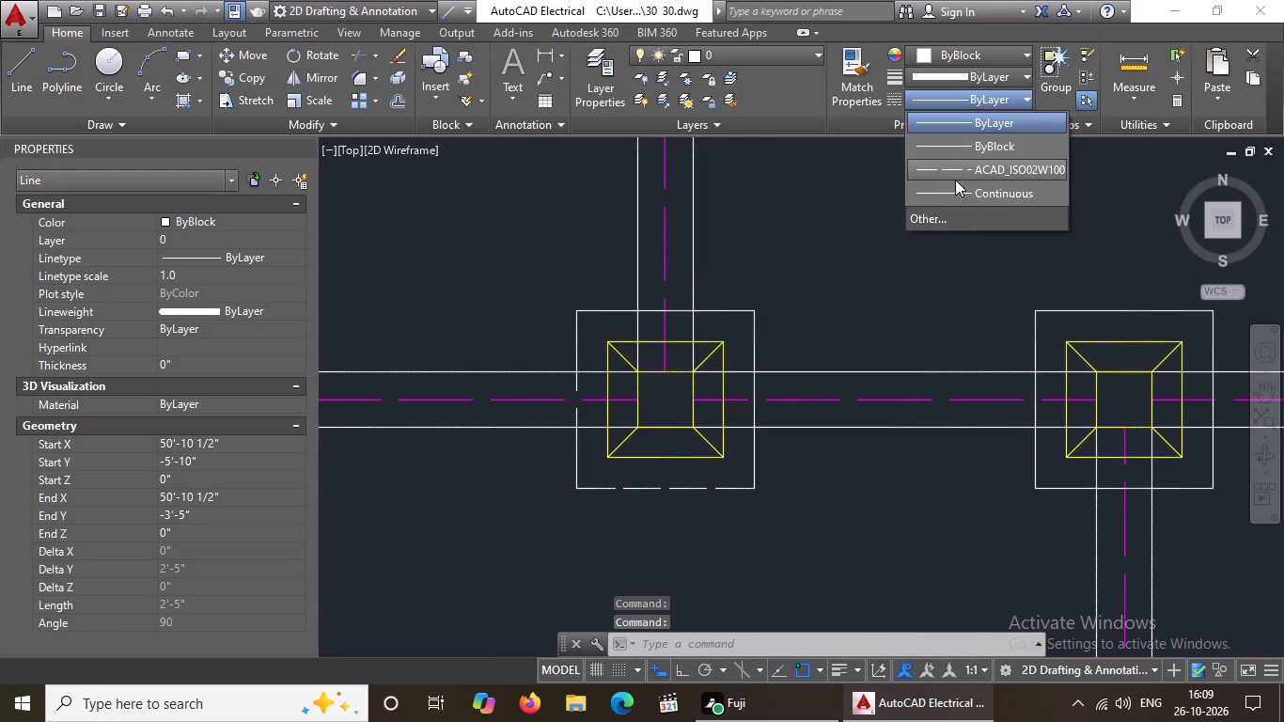
left_click(953, 171)
left_click(204, 277)
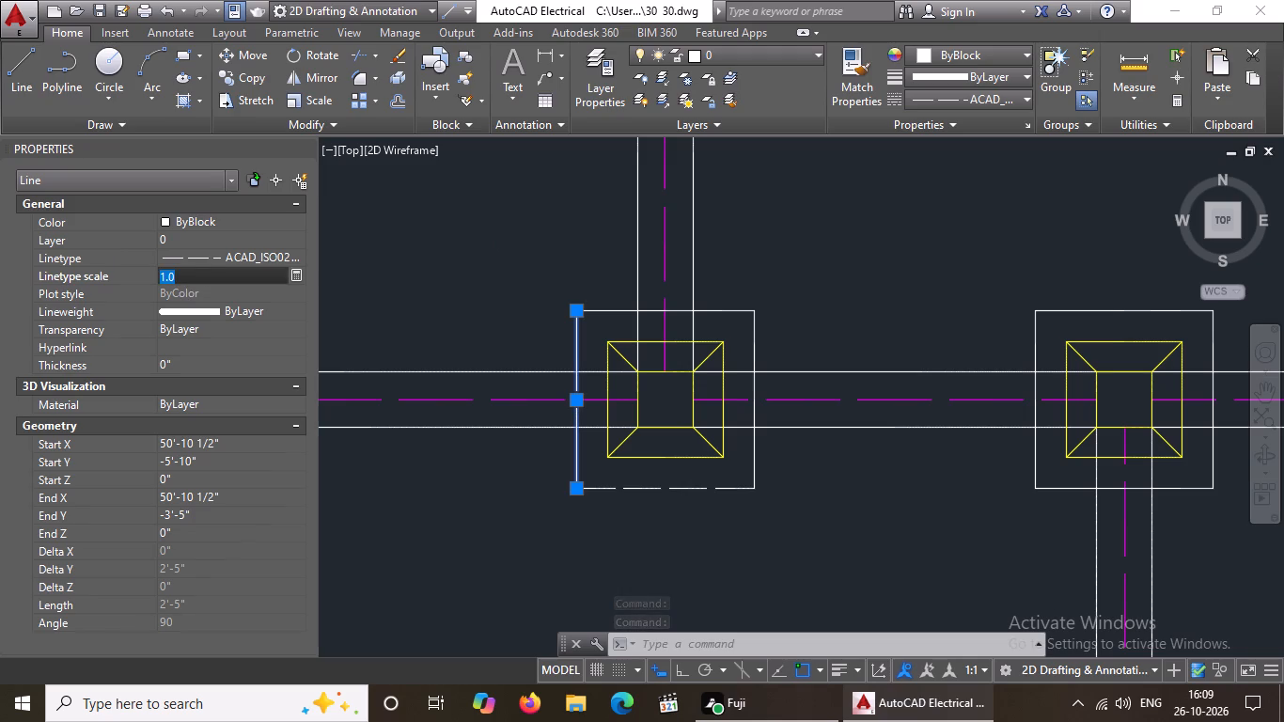
key("BackSpace")
key("BackSpace")
type("0.5")
key("Return")
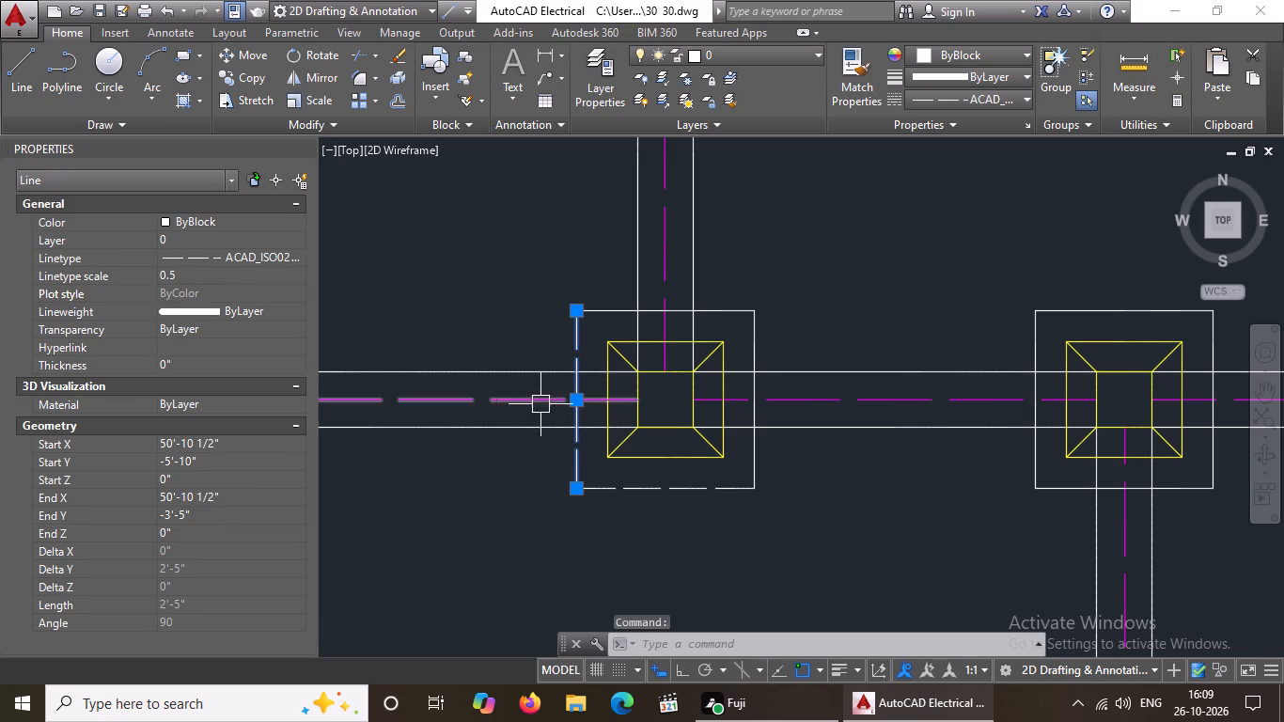
Give the outer square's top edge on the second footing of the second row from the top the ACAD_ISO02W100 linetype at scale 0.5.
scroll(543, 407, "down", 2)
scroll(571, 370, "up", 3)
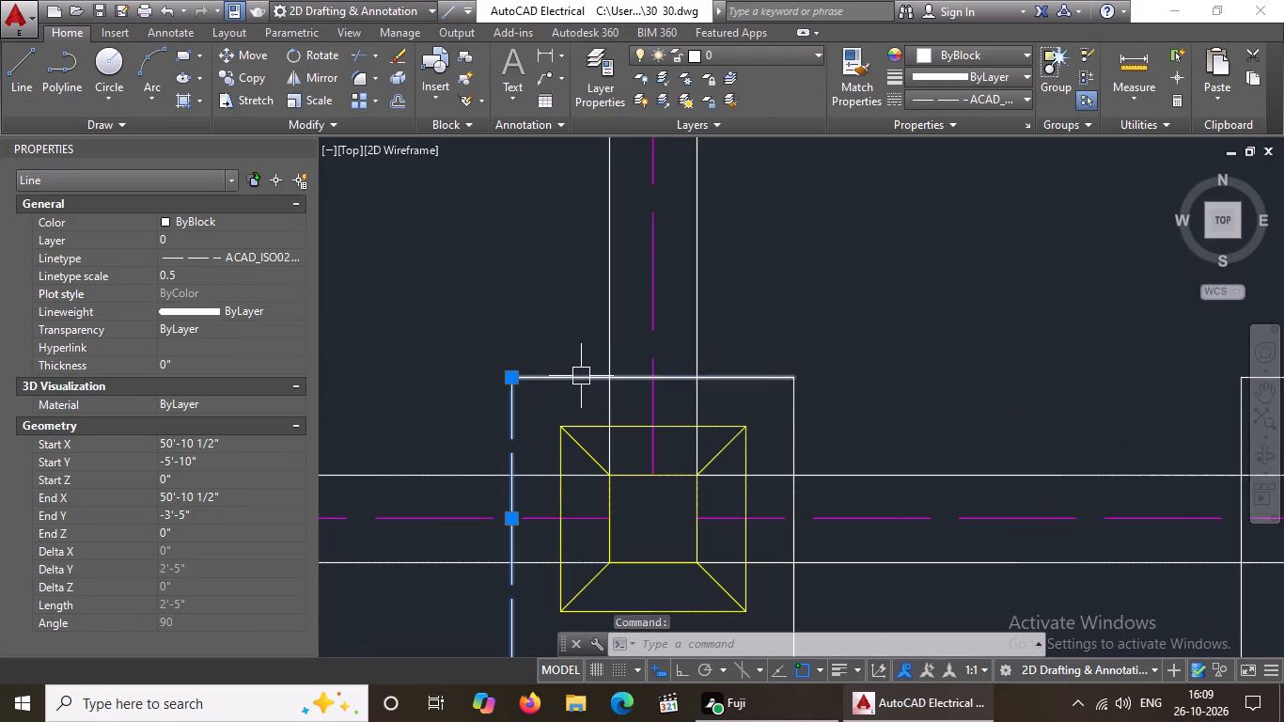
left_click(581, 376)
left_click(917, 101)
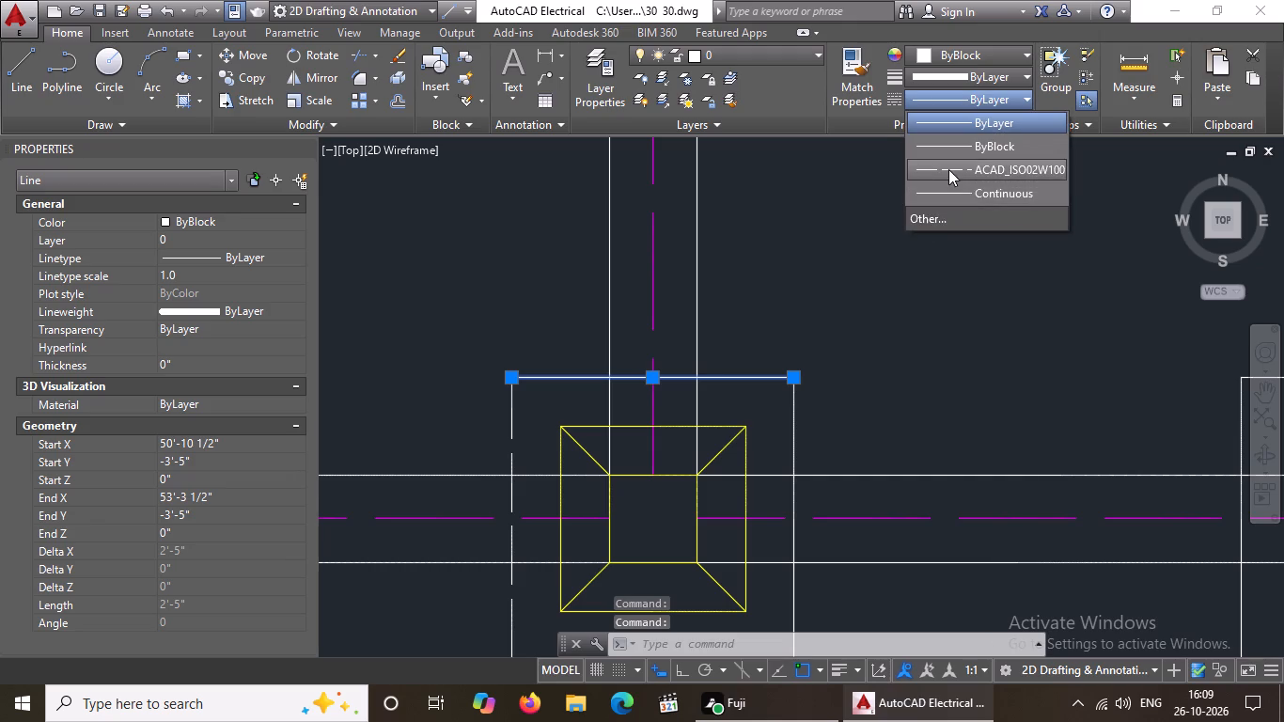
left_click(948, 168)
left_click(182, 273)
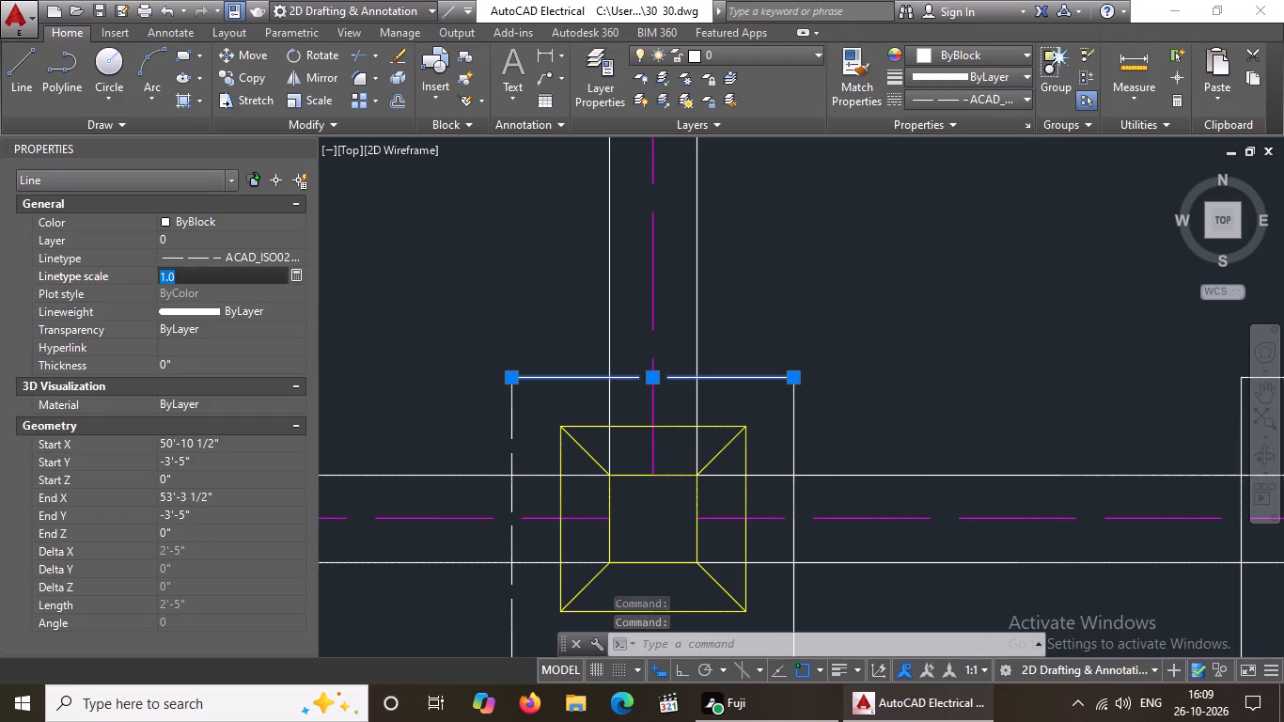
key("BackSpace")
key("BackSpace")
key("0")
type(".5")
key("Return")
Give the outer square's right edge on the second footing of the second row from the top the ACAD_ISO02W100 linetype at scale 0.5.
scroll(526, 412, "down", 2)
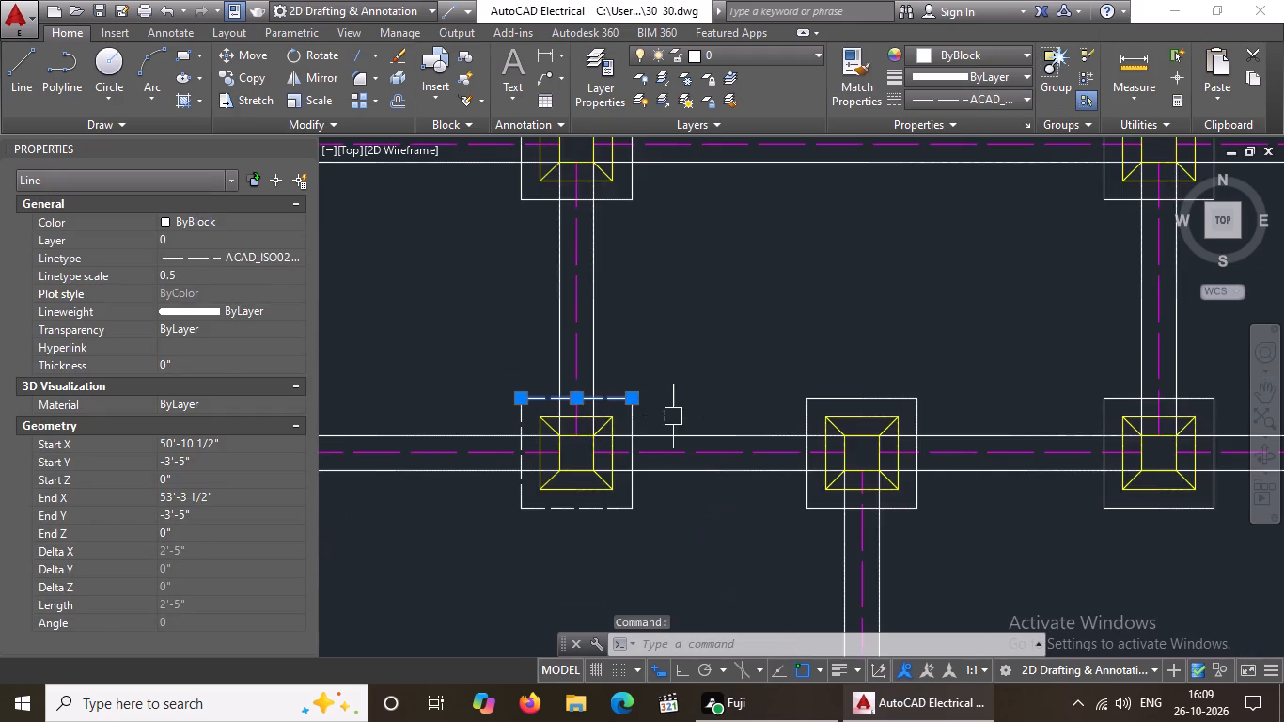
scroll(668, 417, "up", 2)
left_click(566, 438)
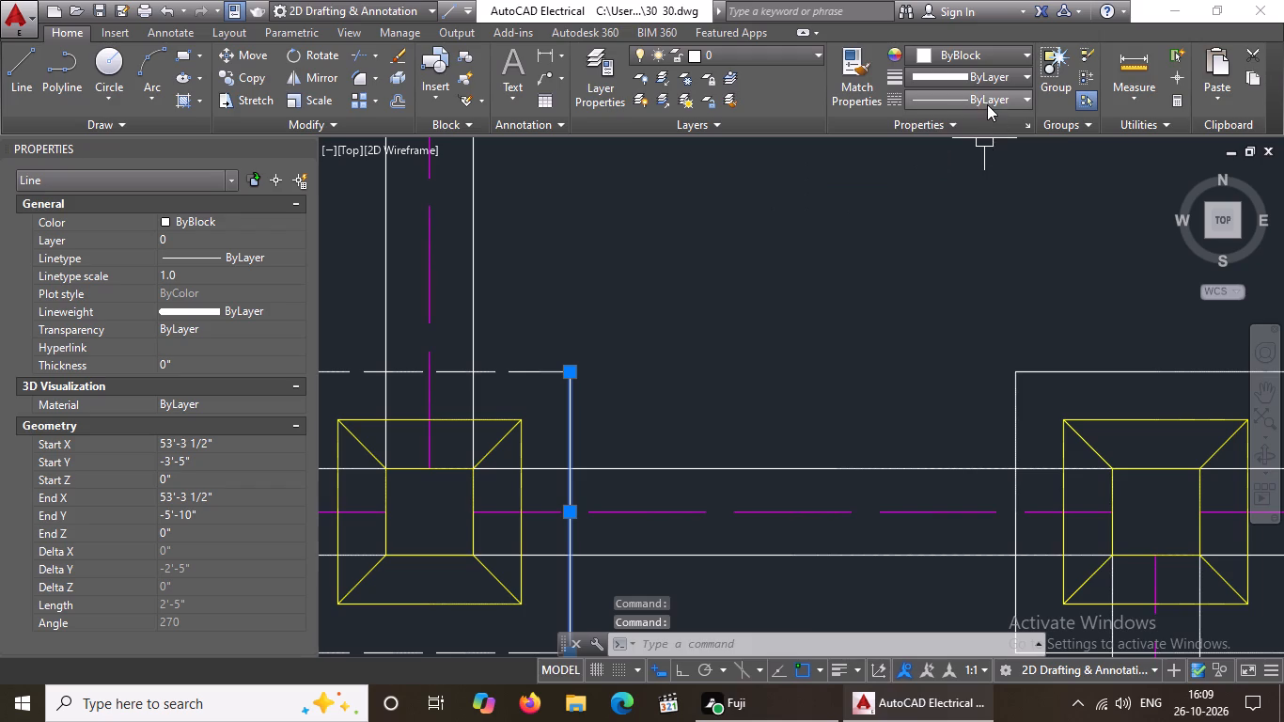
left_click(988, 102)
left_click(977, 169)
scroll(720, 360, "down", 2)
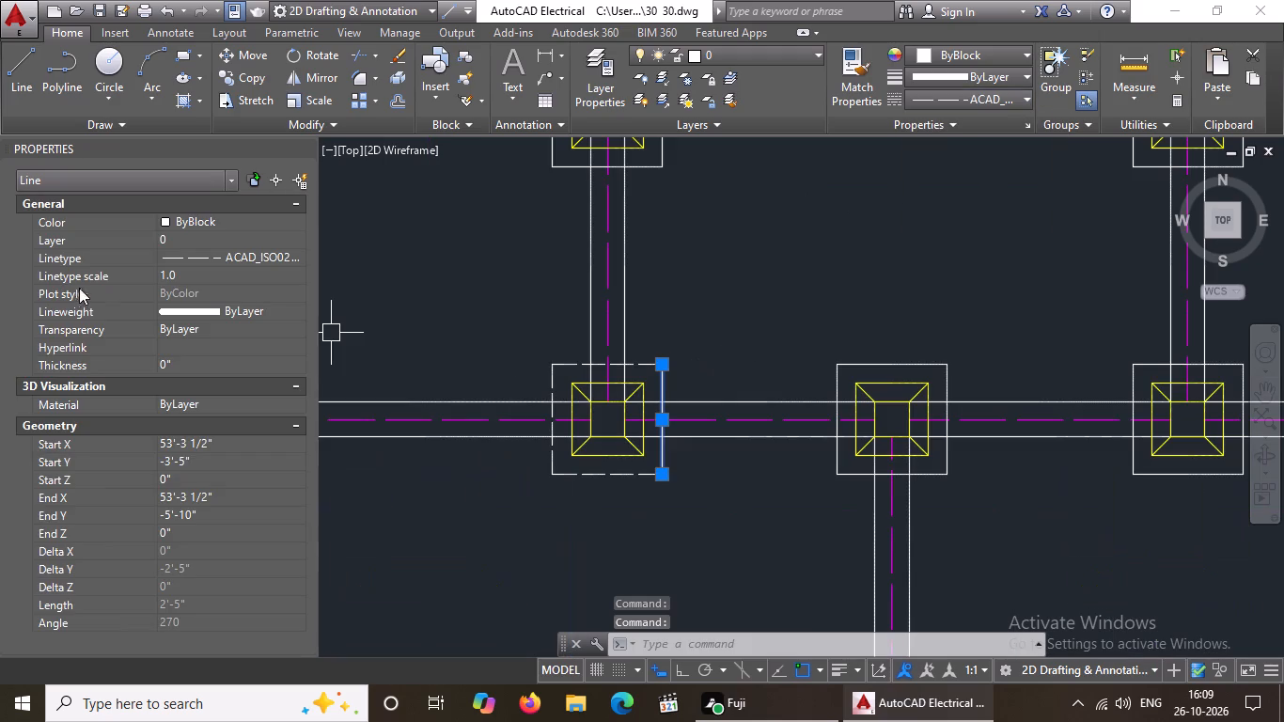
left_click(205, 272)
key("BackSpace")
key("BackSpace")
type("0.5")
key("Return")
Give the outer square's top edge on the third footing from the left, second row from the top, the ACAD_ISO02W100 linetype at scale 0.5.
scroll(738, 383, "down", 3)
scroll(759, 374, "up", 3)
scroll(819, 423, "up", 3)
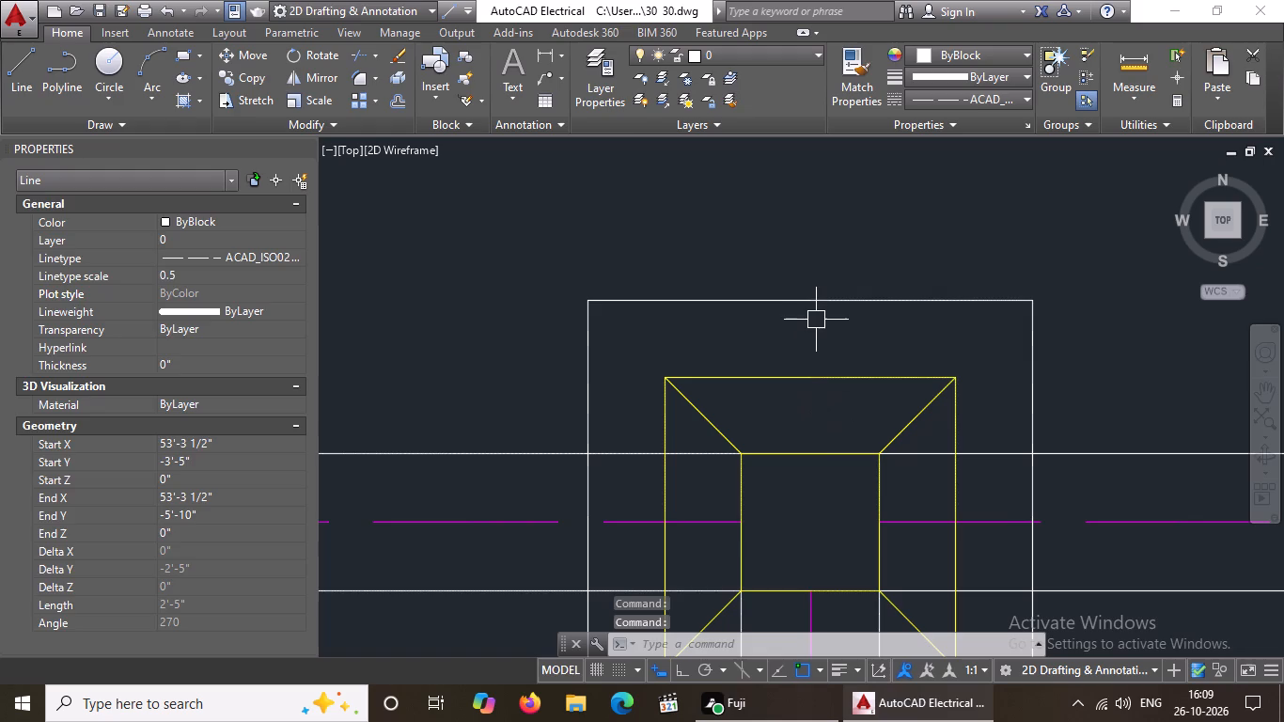
left_click(815, 304)
left_click(949, 97)
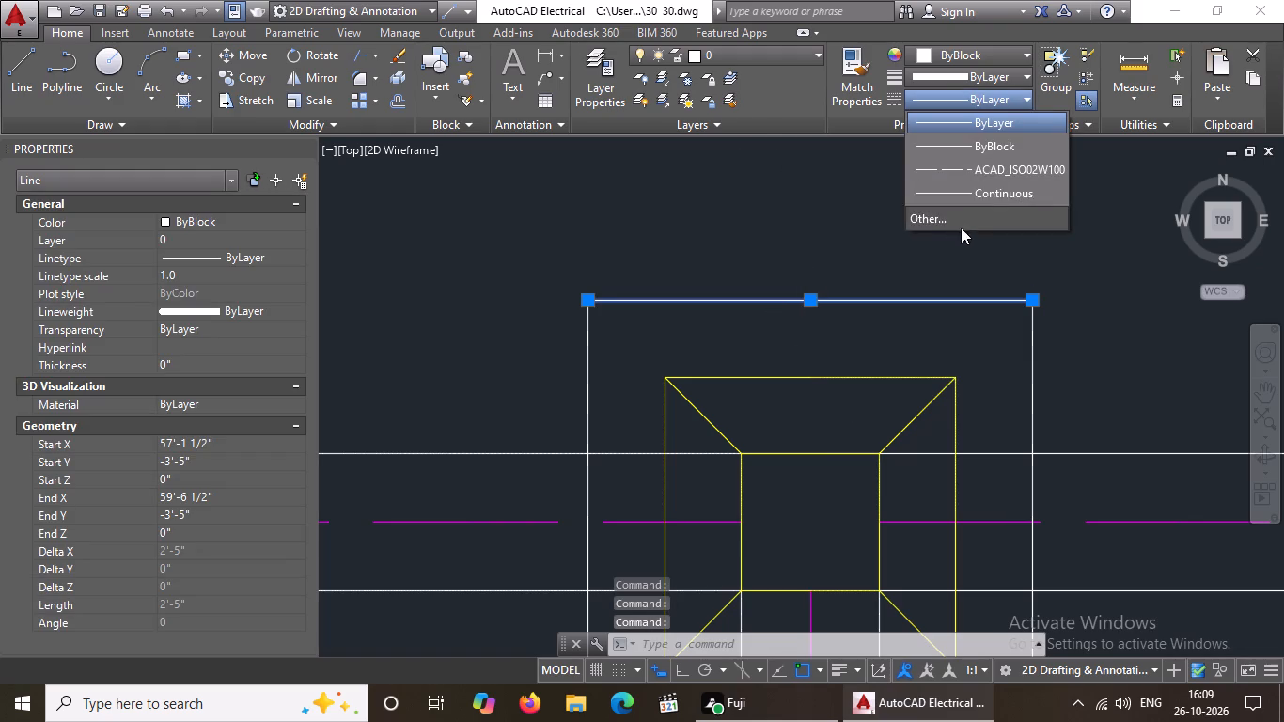
left_click(968, 165)
scroll(889, 310, "down", 2)
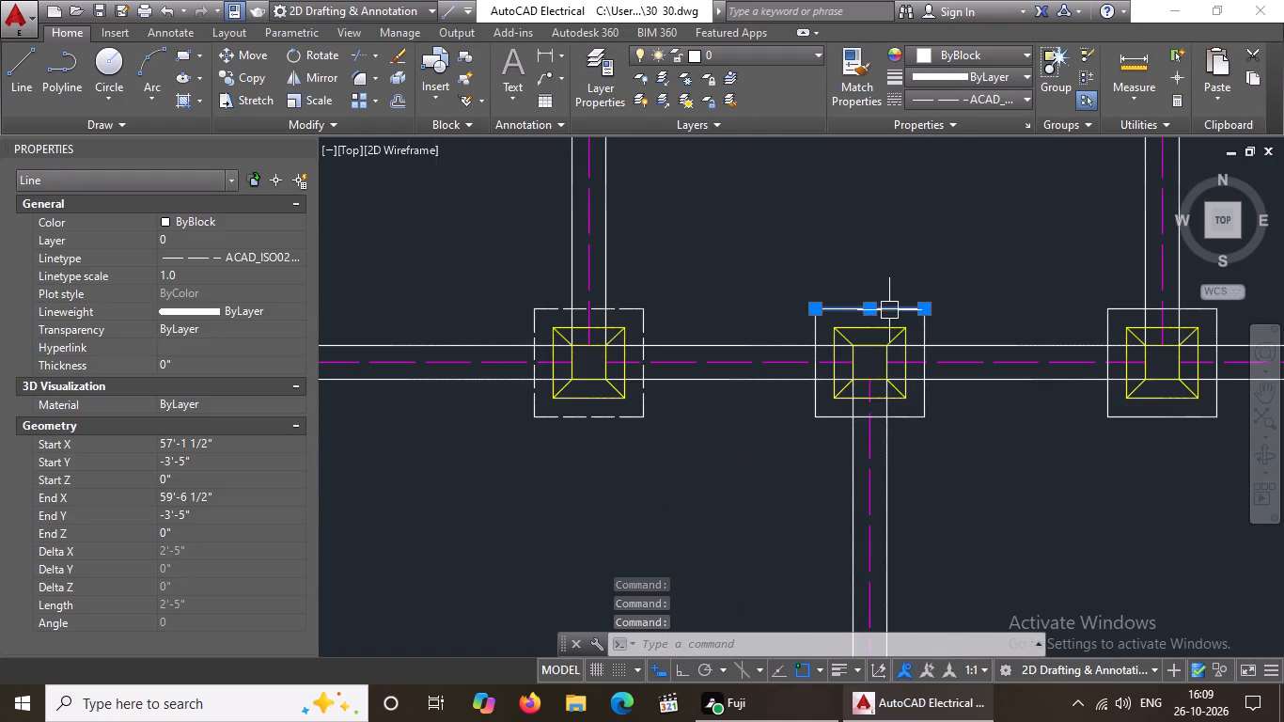
scroll(889, 310, "down", 1)
left_click(194, 275)
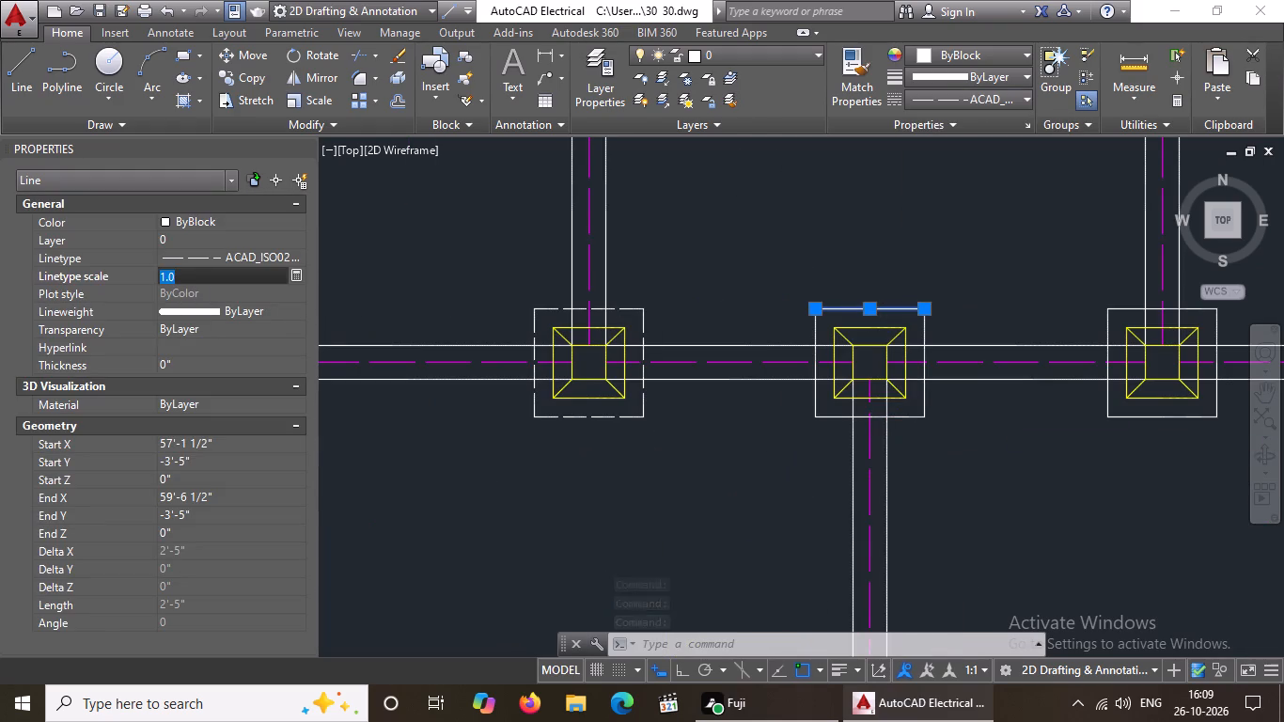
key("BackSpace")
key("BackSpace")
type("0.5")
key("Return")
Give the outer square's right edge on the third footing of the second row from the top linetype scale 0.5 and the ACAD_ISO02W100 linetype.
scroll(712, 652, "up", 1)
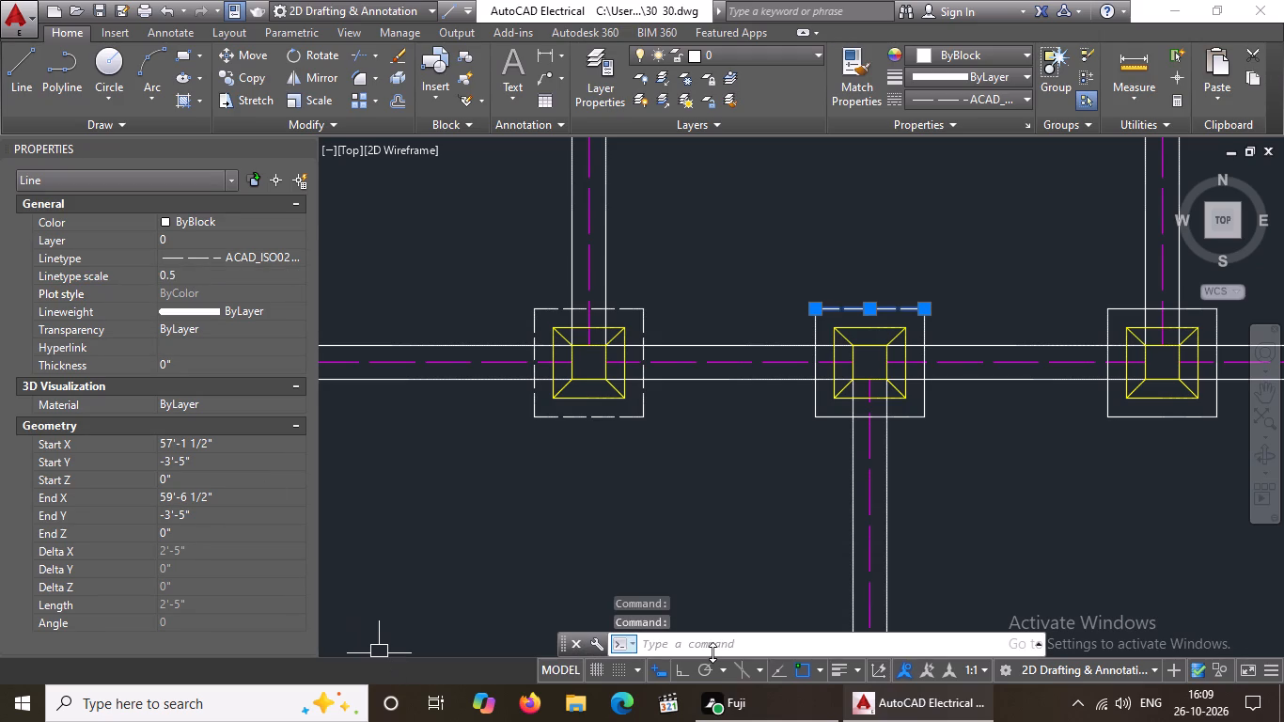
scroll(712, 652, "up", 1)
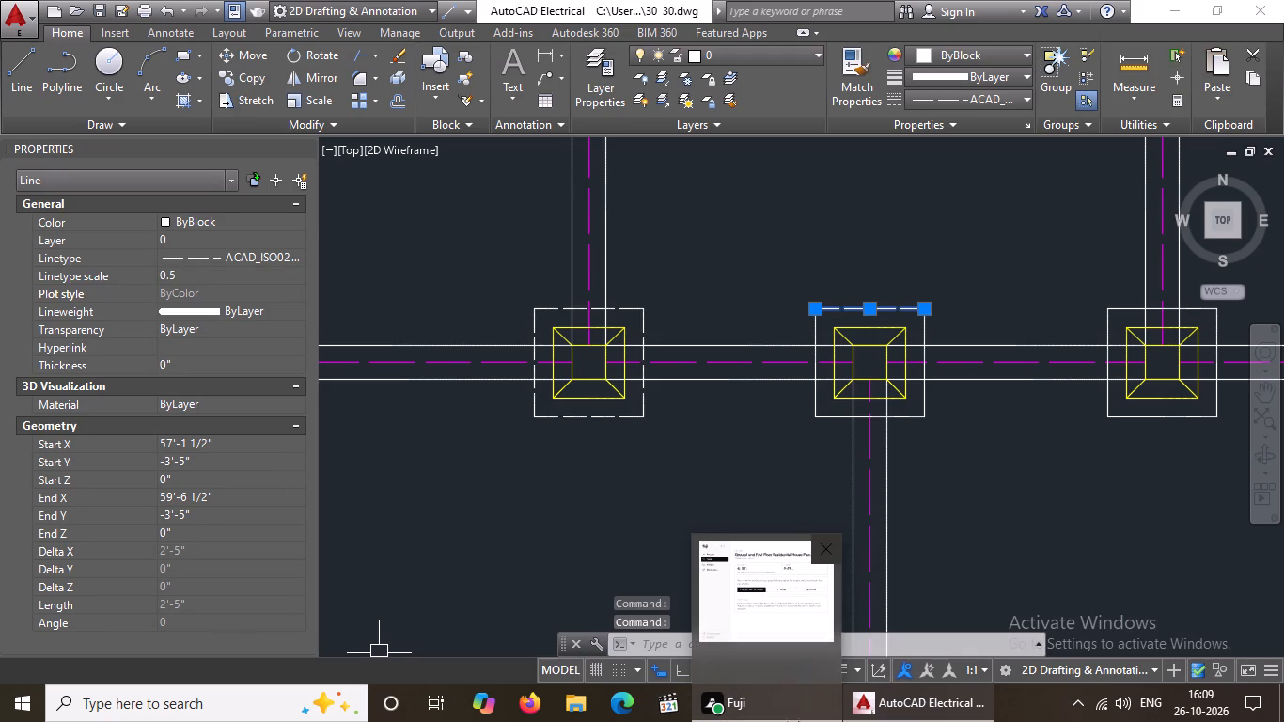
scroll(953, 353, "up", 2)
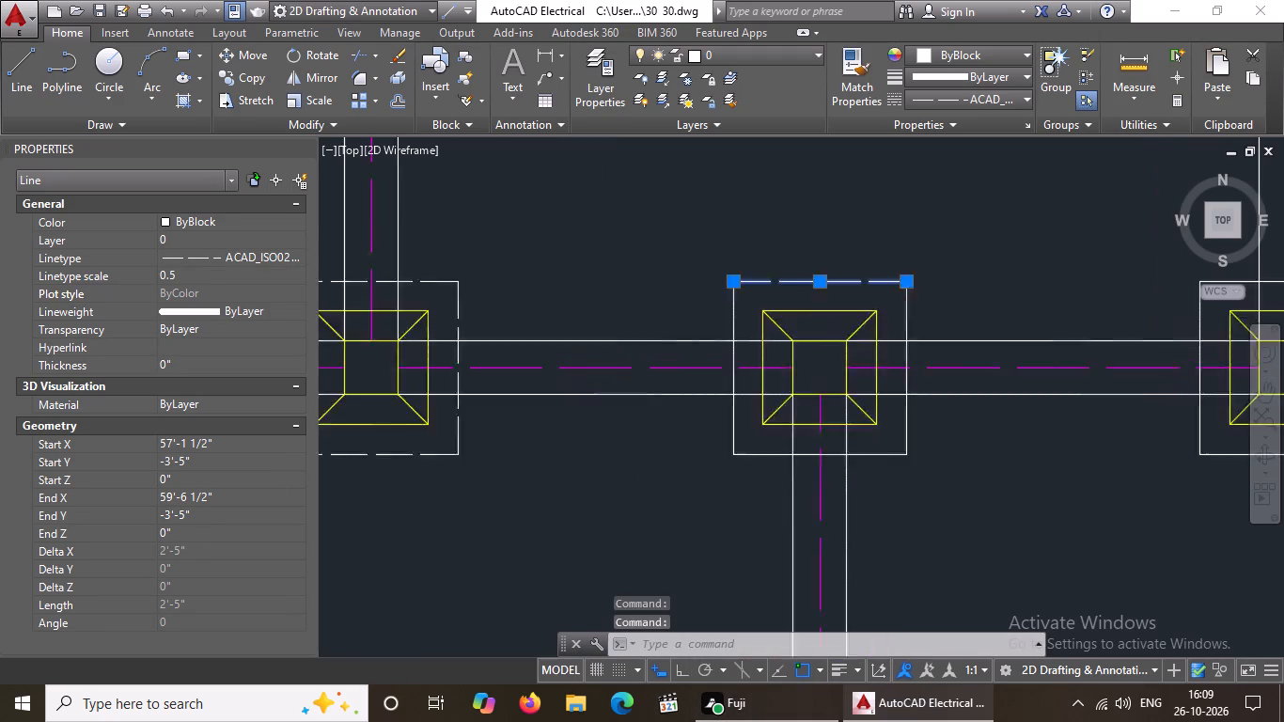
left_click(881, 464)
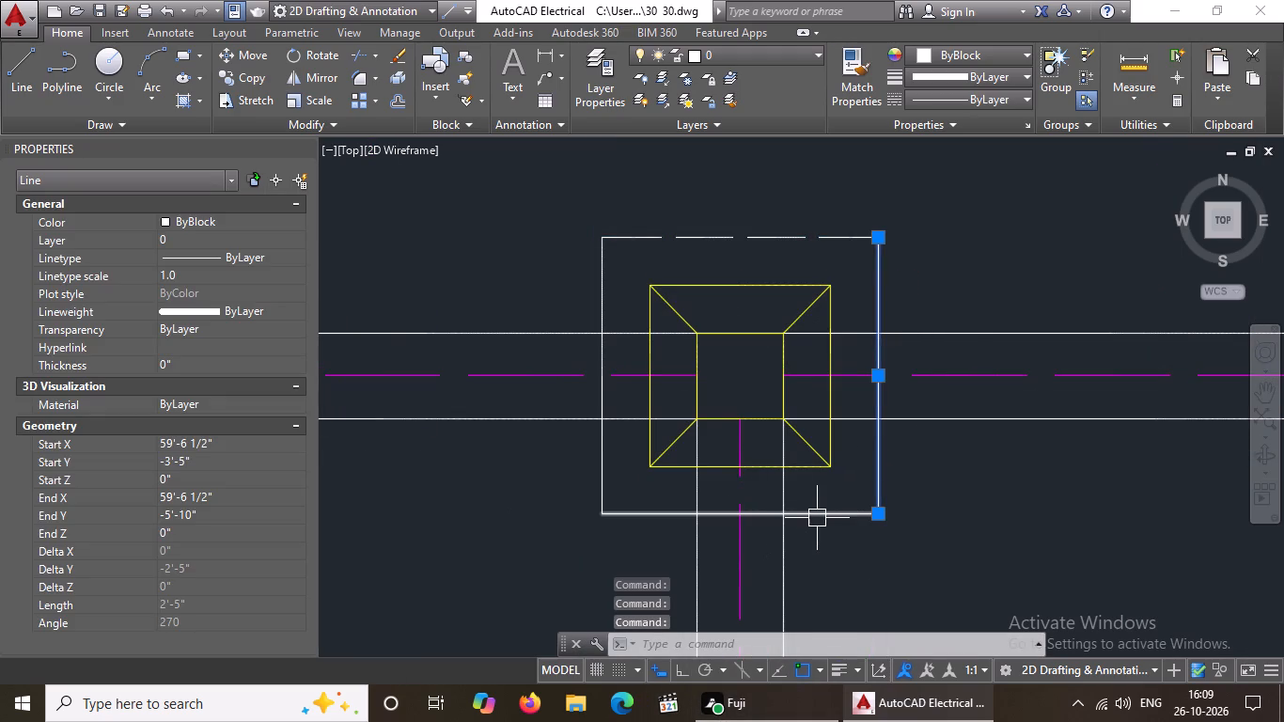
left_click(825, 517)
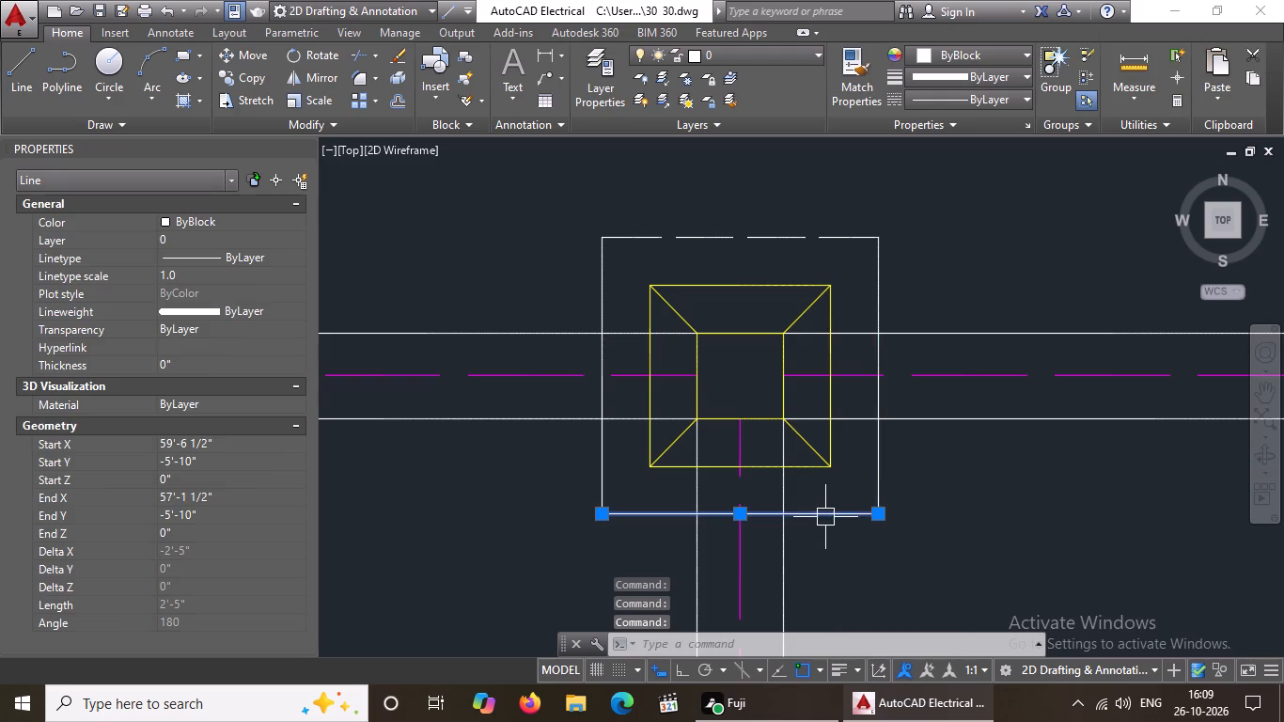
left_click(877, 443)
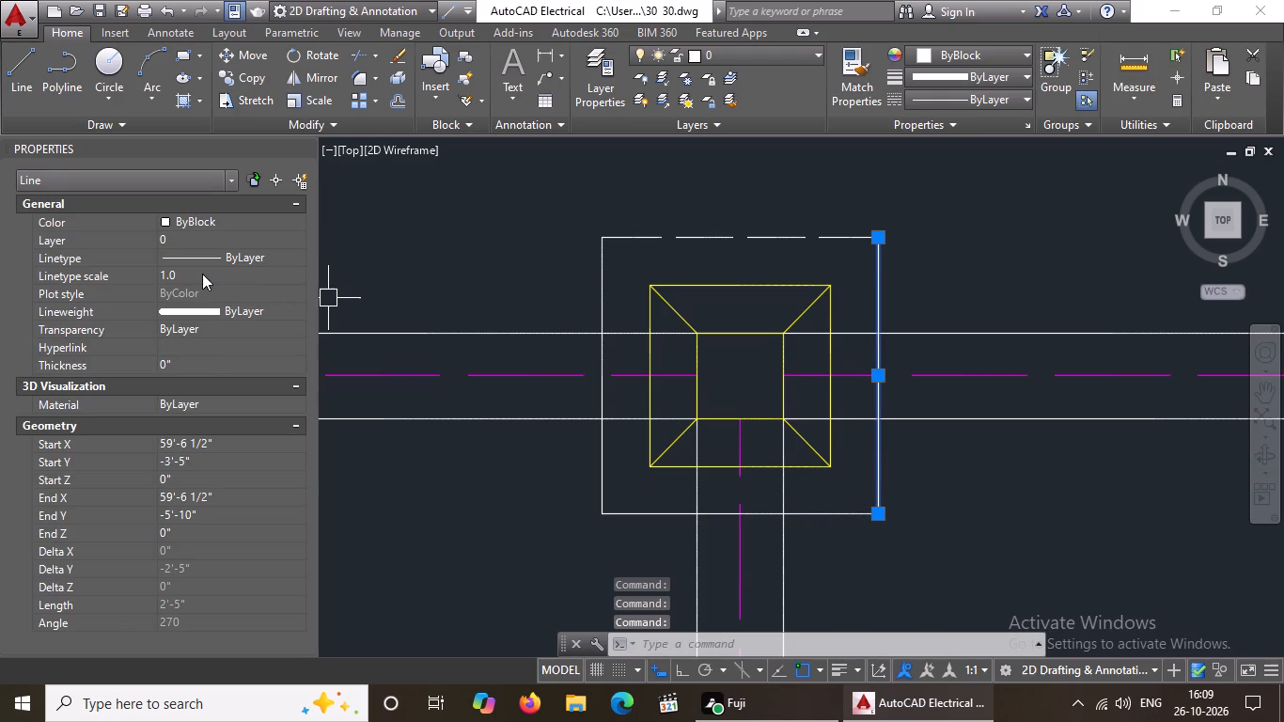
left_click(198, 274)
key("BackSpace")
key("BackSpace")
type("0.")
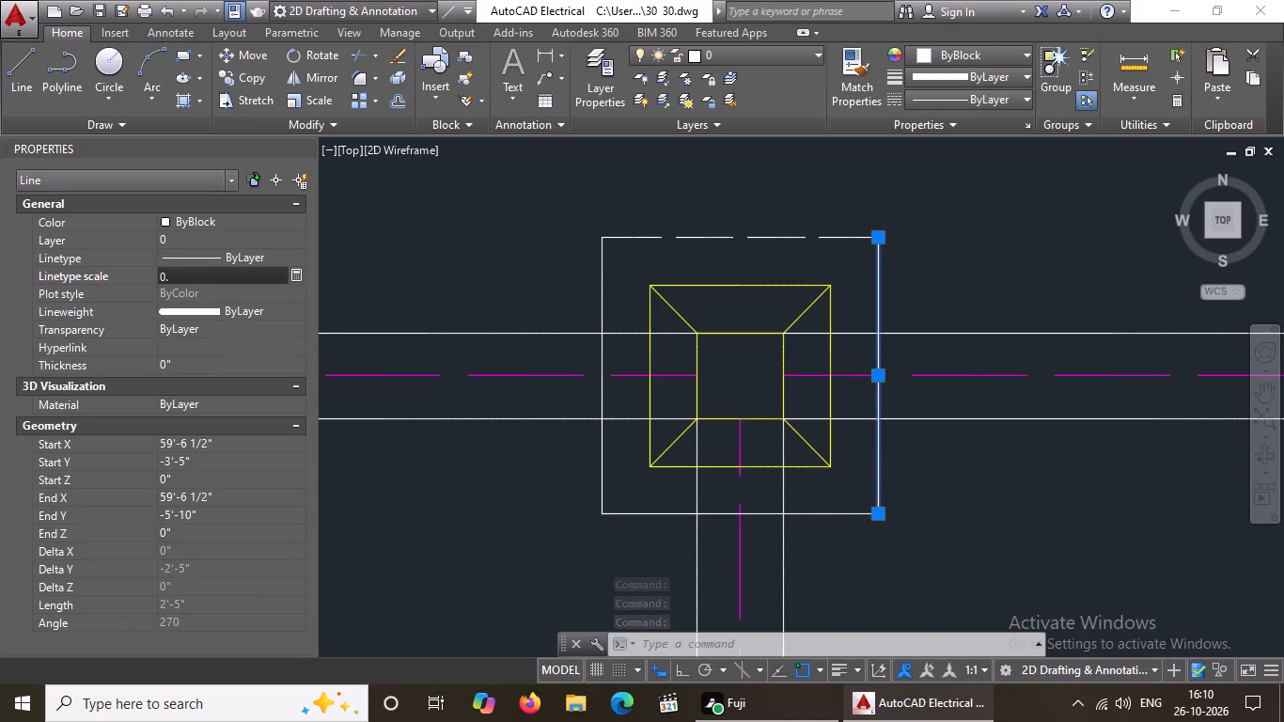
key("5")
key("Return")
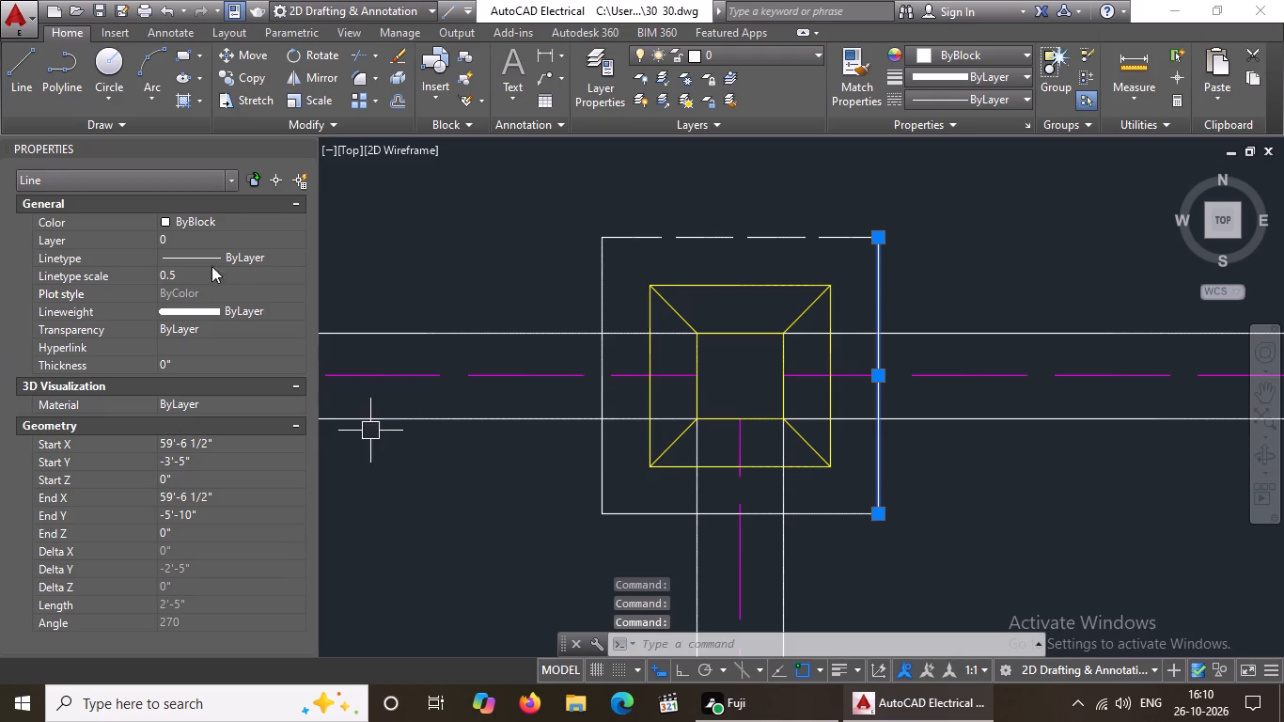
left_click(988, 99)
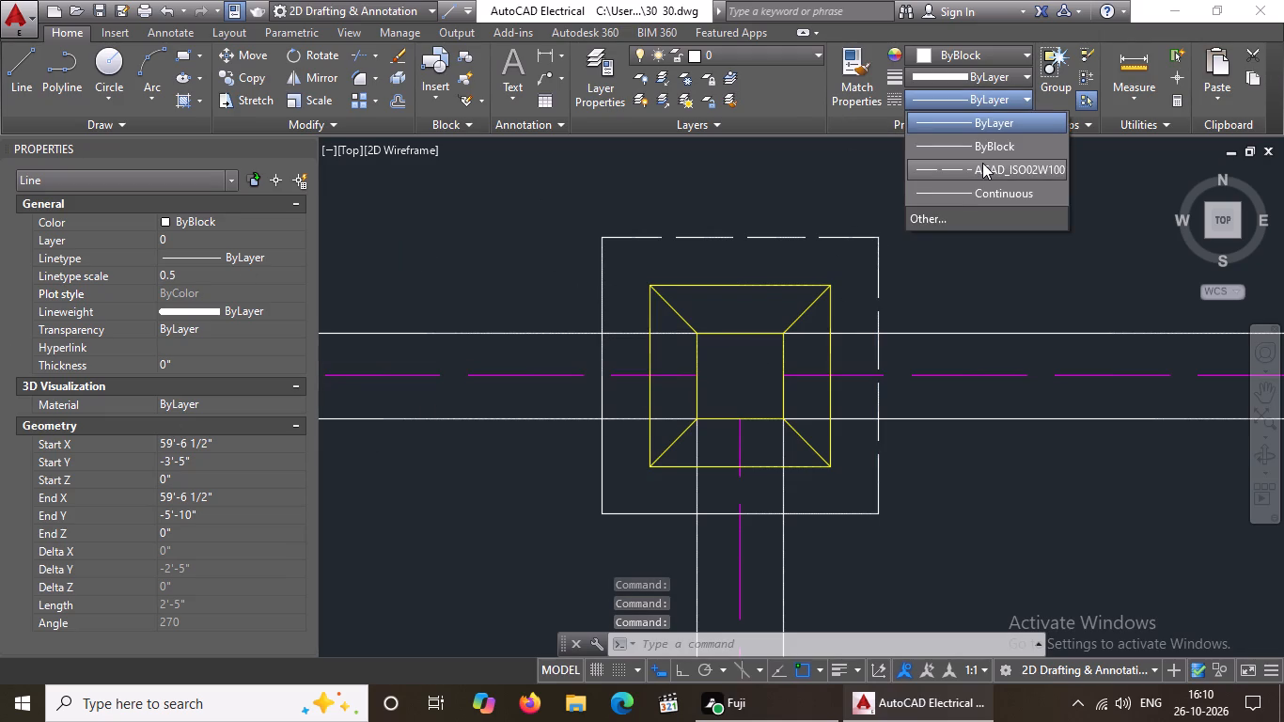
left_click(982, 163)
Give the outer square's left edge on the third footing of the second row from the top the ACAD_ISO02W100 linetype at scale 0.5.
left_click(604, 462)
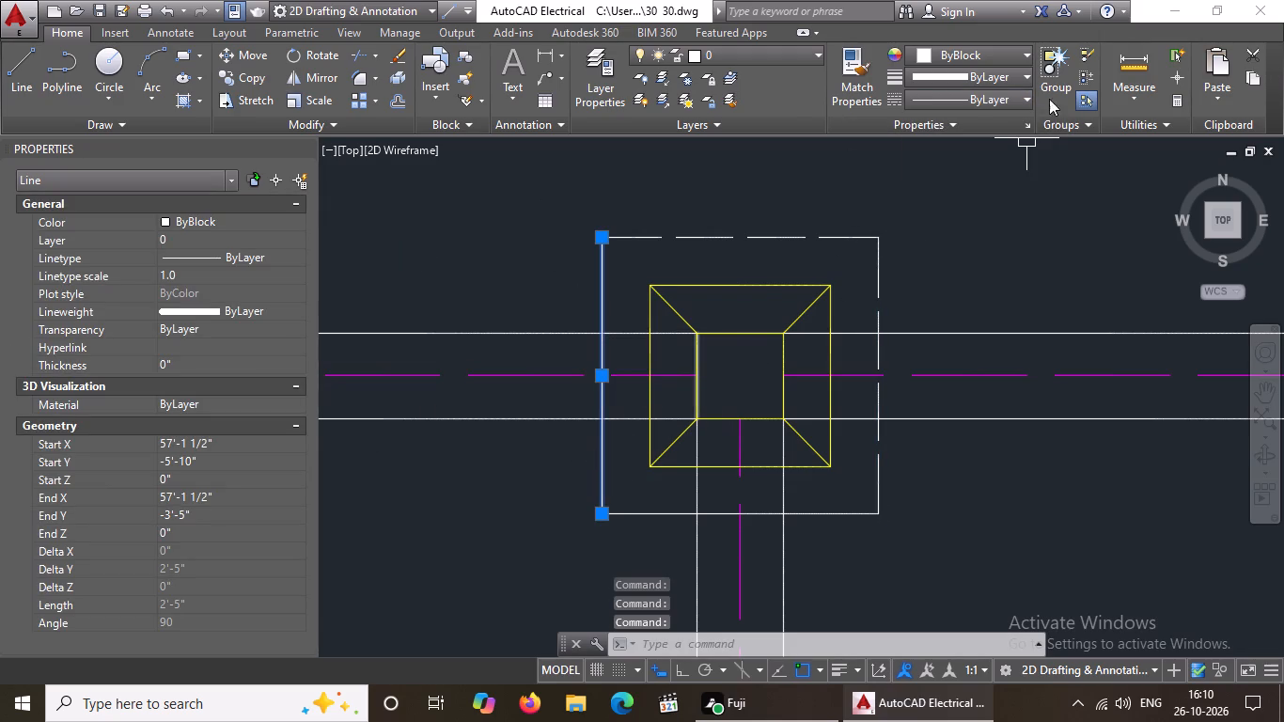
left_click(1010, 97)
left_click(989, 168)
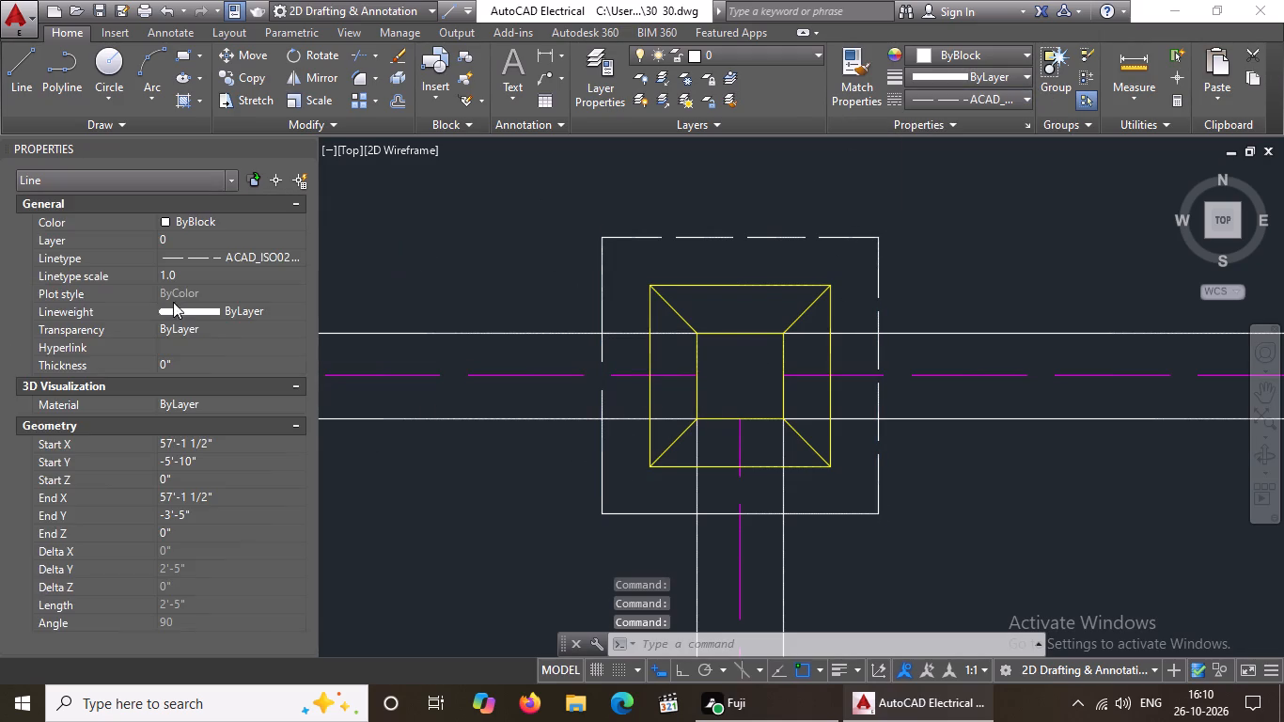
left_click(204, 272)
key("BackSpace")
key("BackSpace")
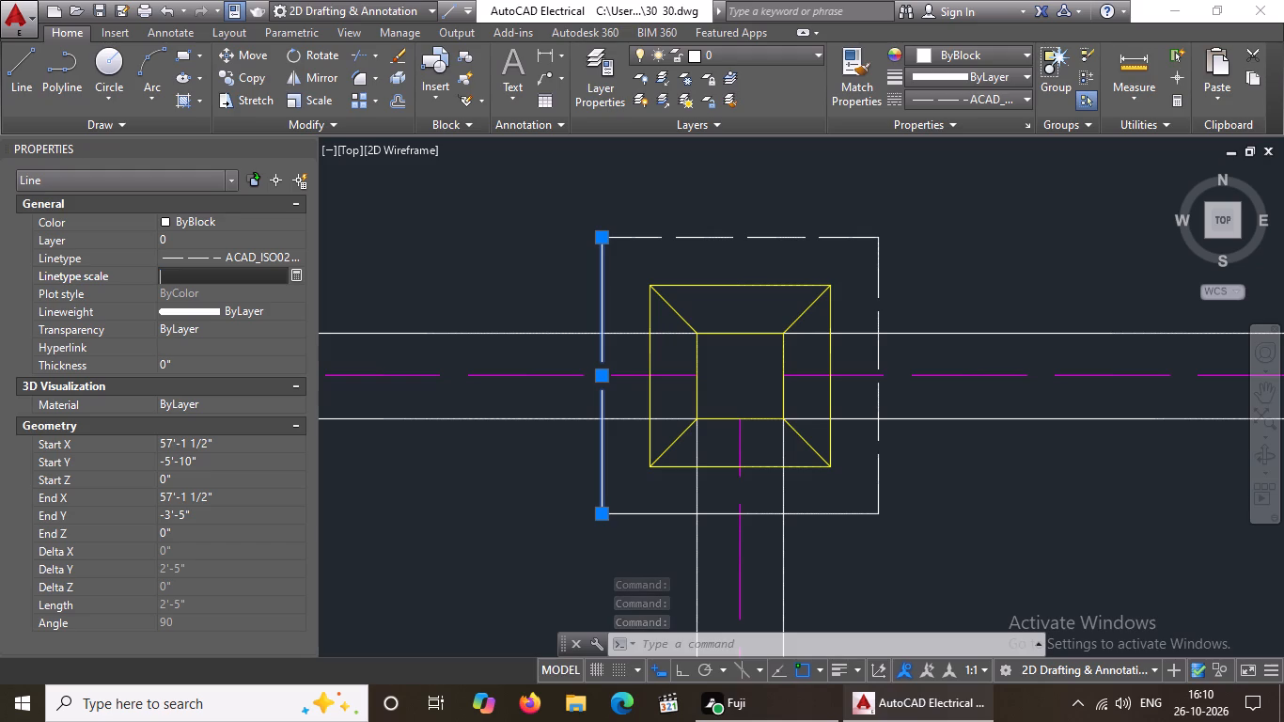
type("0.5")
key("Return")
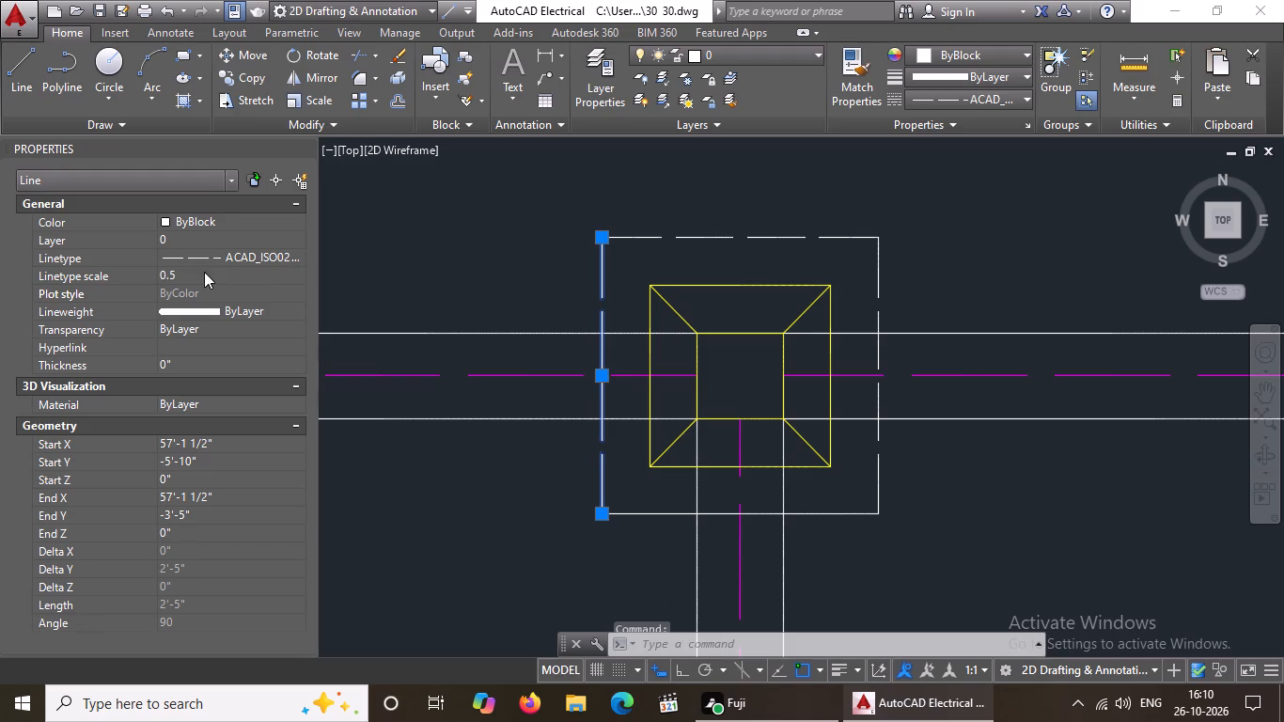
Give the outer square's bottom edge on the third footing of the second row from the top the ACAD_ISO02W100 linetype at scale 0.5.
scroll(268, 296, "down", 4)
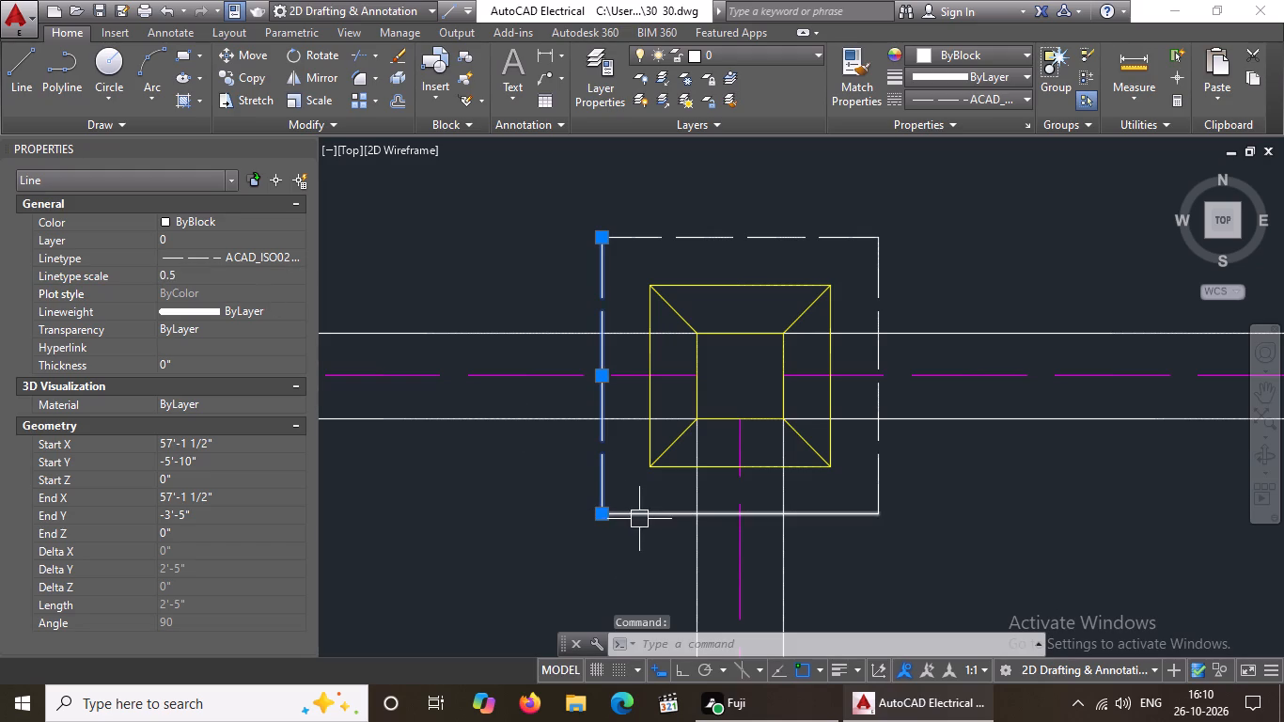
left_click(643, 517)
left_click(966, 98)
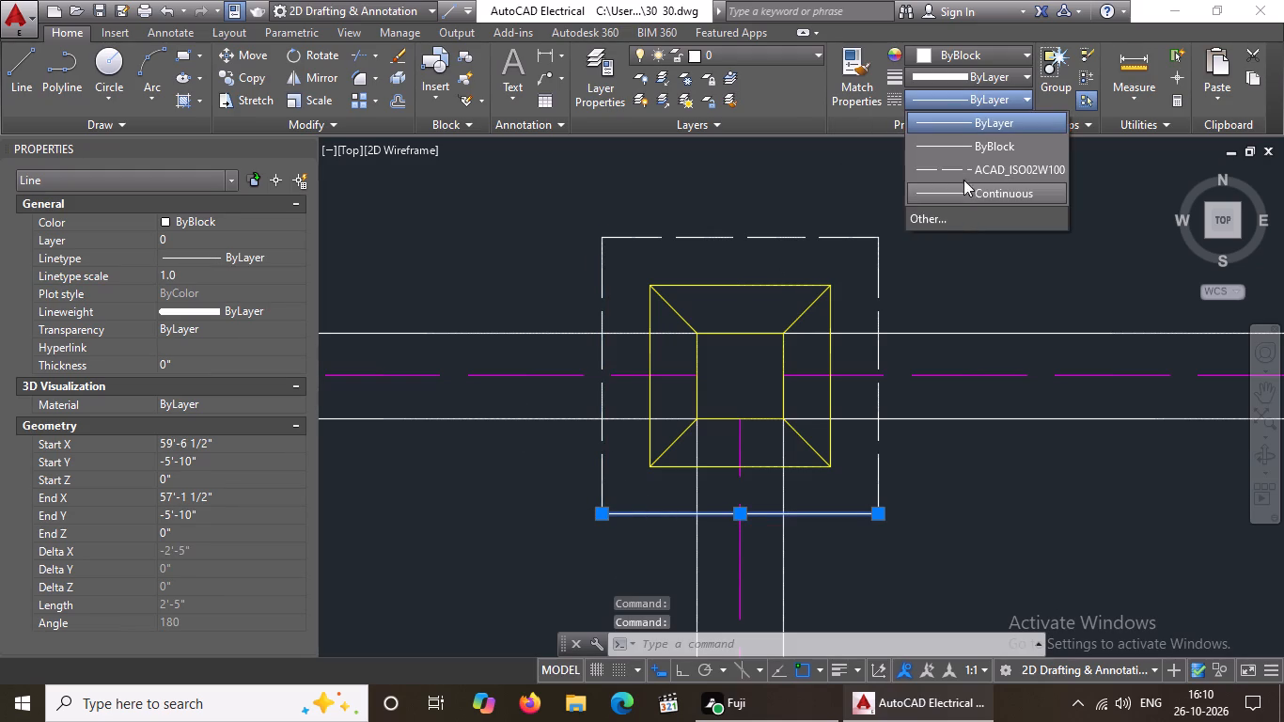
left_click(966, 168)
left_click(198, 271)
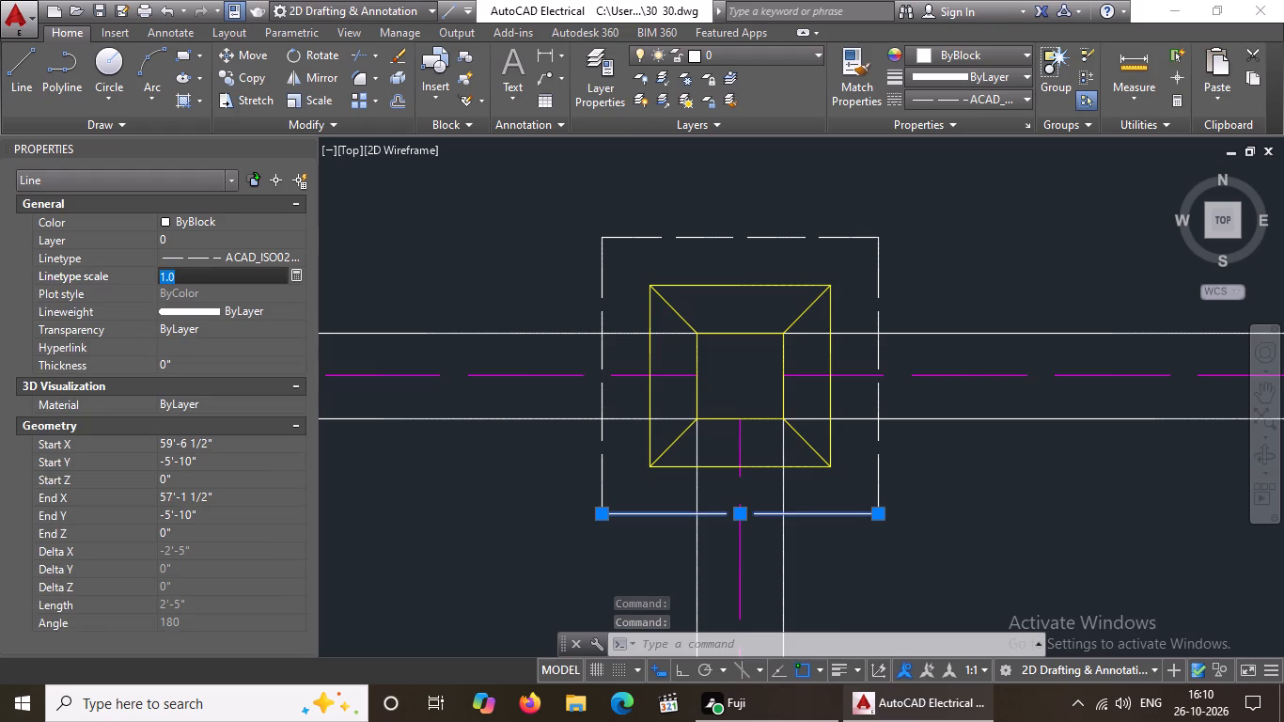
key("BackSpace")
key("BackSpace")
type("0.5")
key("Return")
Give the outer square's bottom edge on the fourth footing of the second row from the top the ACAD_ISO02W100 linetype at scale 0.5.
scroll(529, 517, "down", 4)
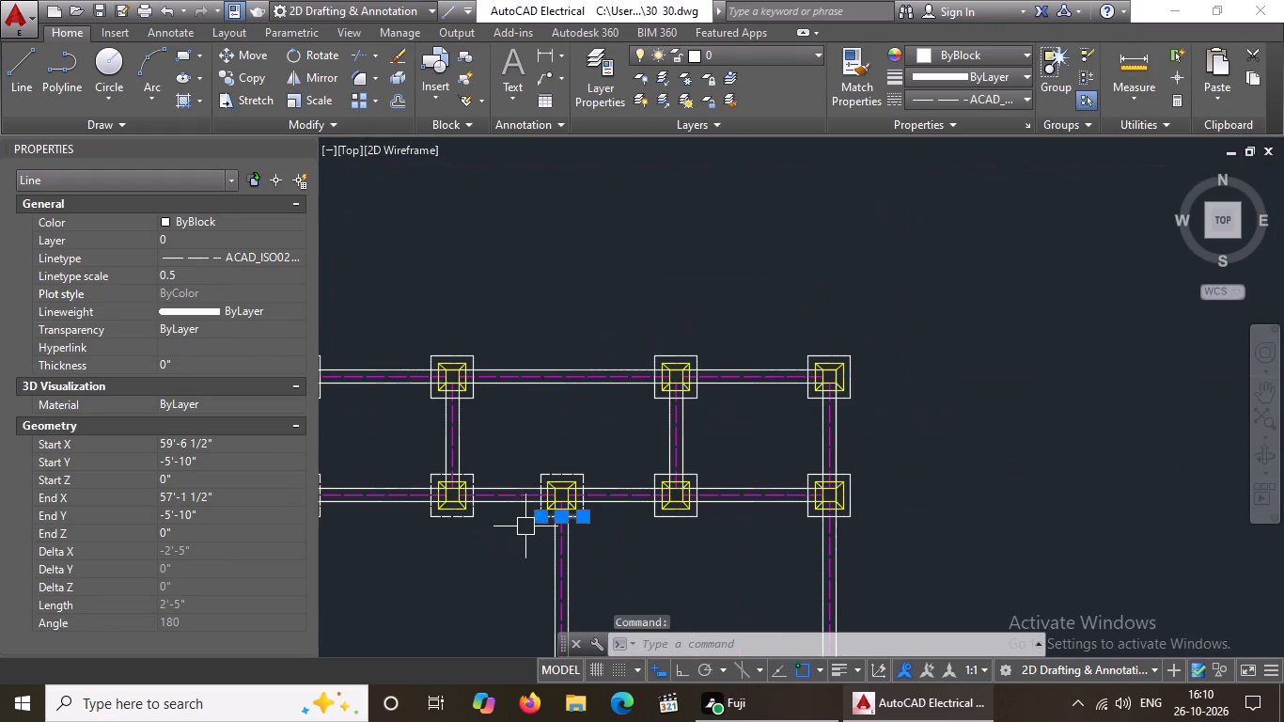
middle_click_drag(523, 529, 561, 467)
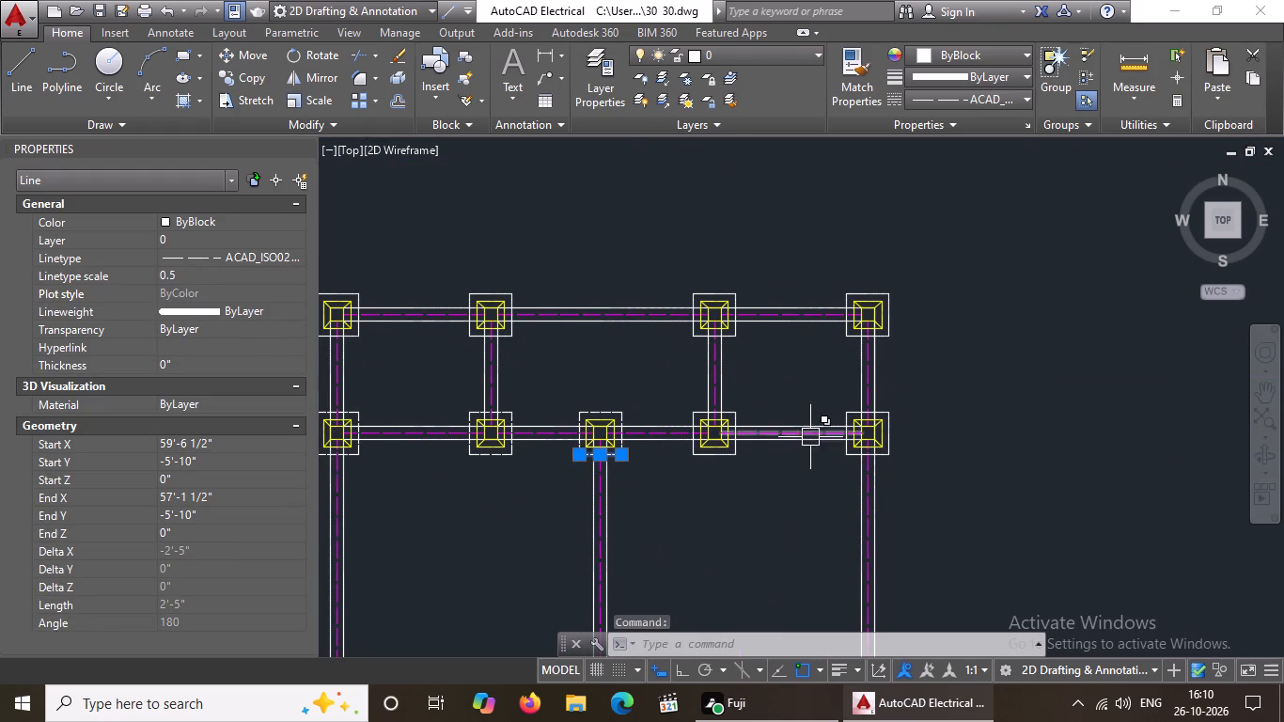
scroll(754, 445, "up", 2)
left_click(644, 475)
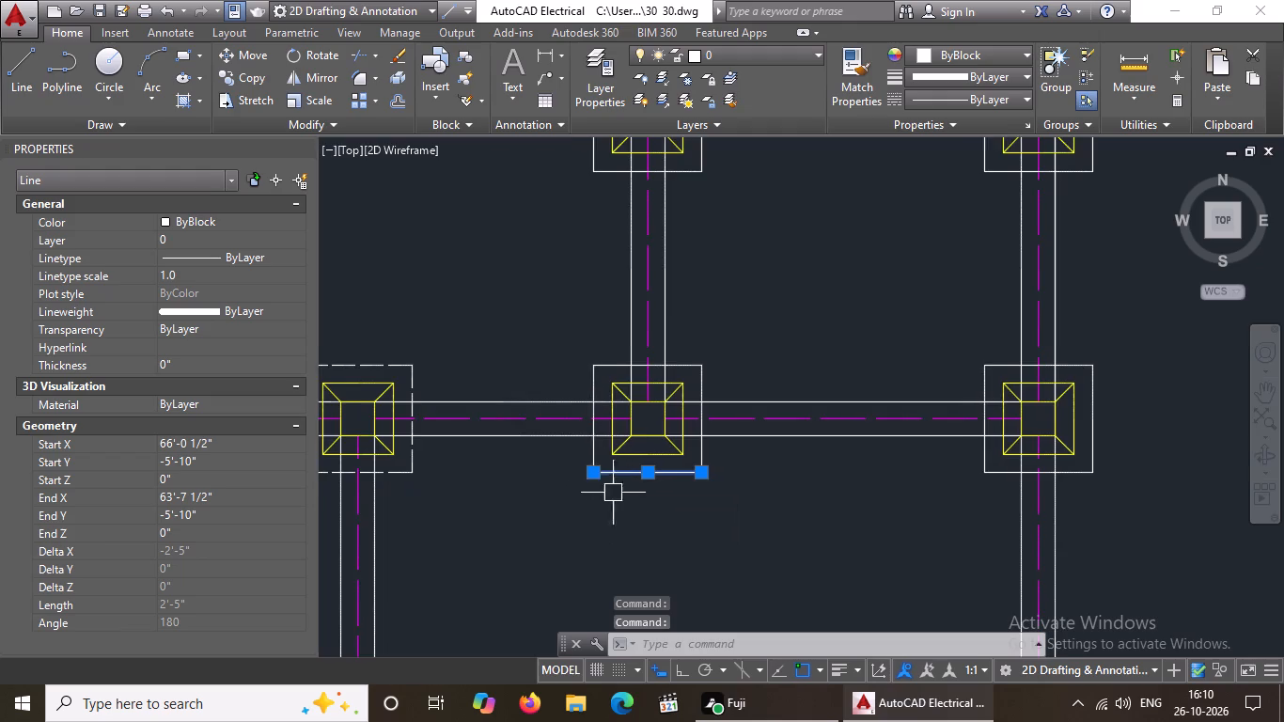
middle_click_drag(621, 498, 632, 508)
scroll(632, 508, "up", 1)
scroll(543, 492, "down", 2)
scroll(407, 453, "down", 1)
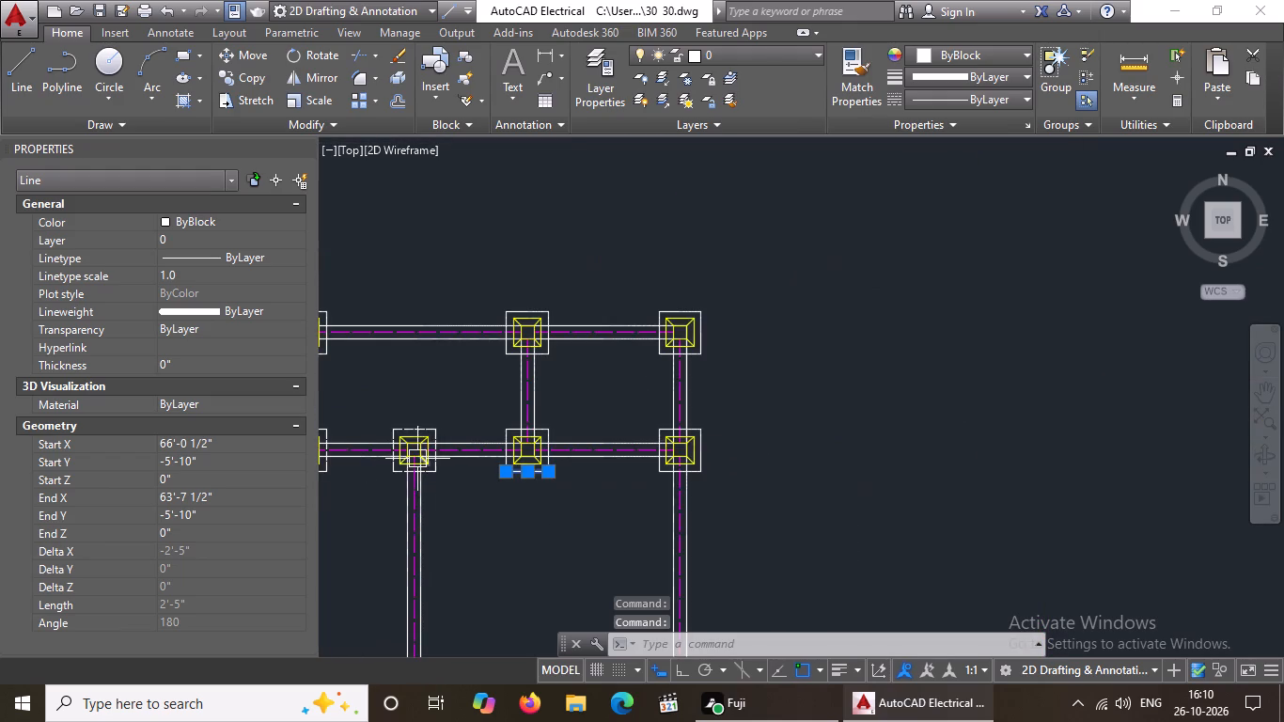
middle_click_drag(420, 458, 655, 497)
scroll(827, 516, "up", 3)
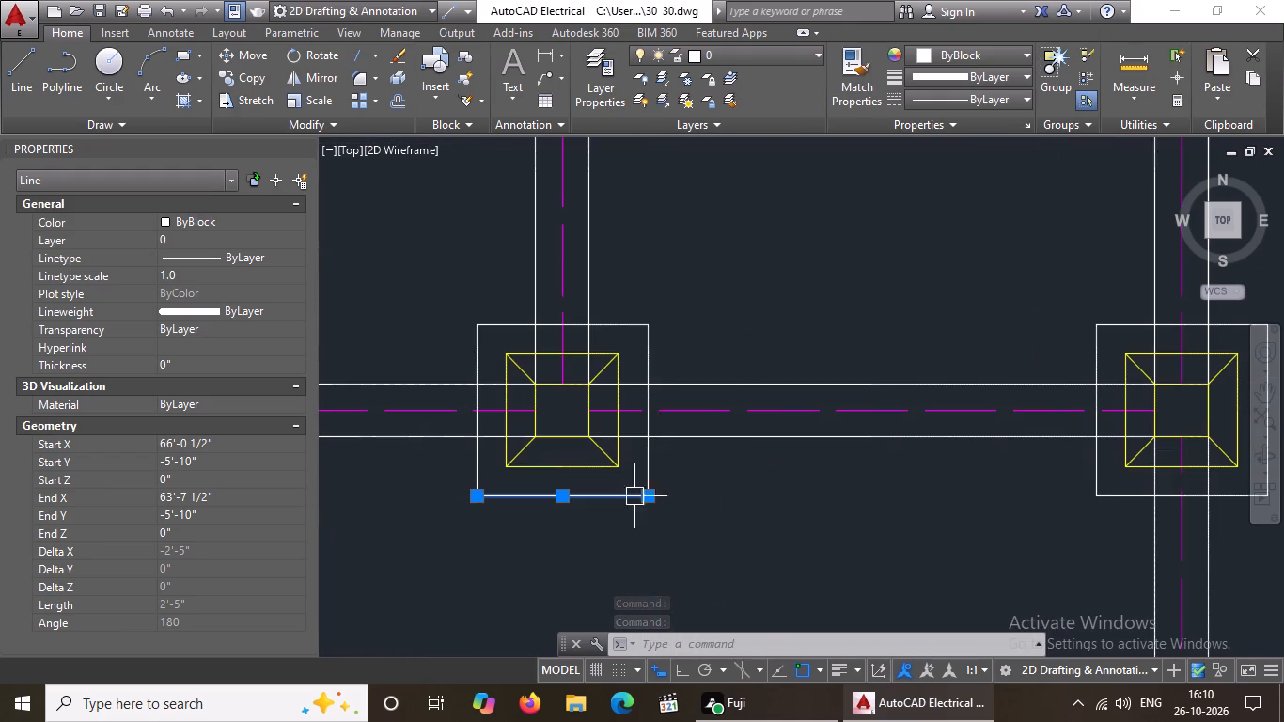
left_click(958, 101)
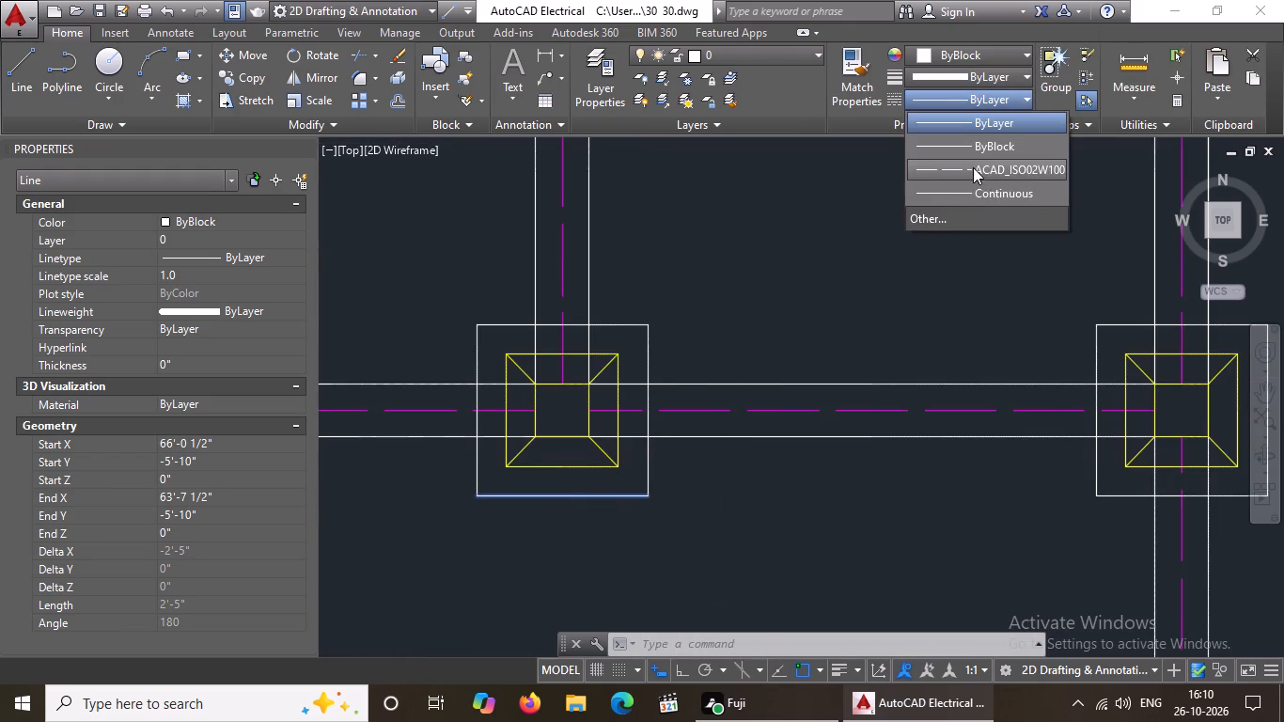
left_click(973, 166)
left_click(196, 271)
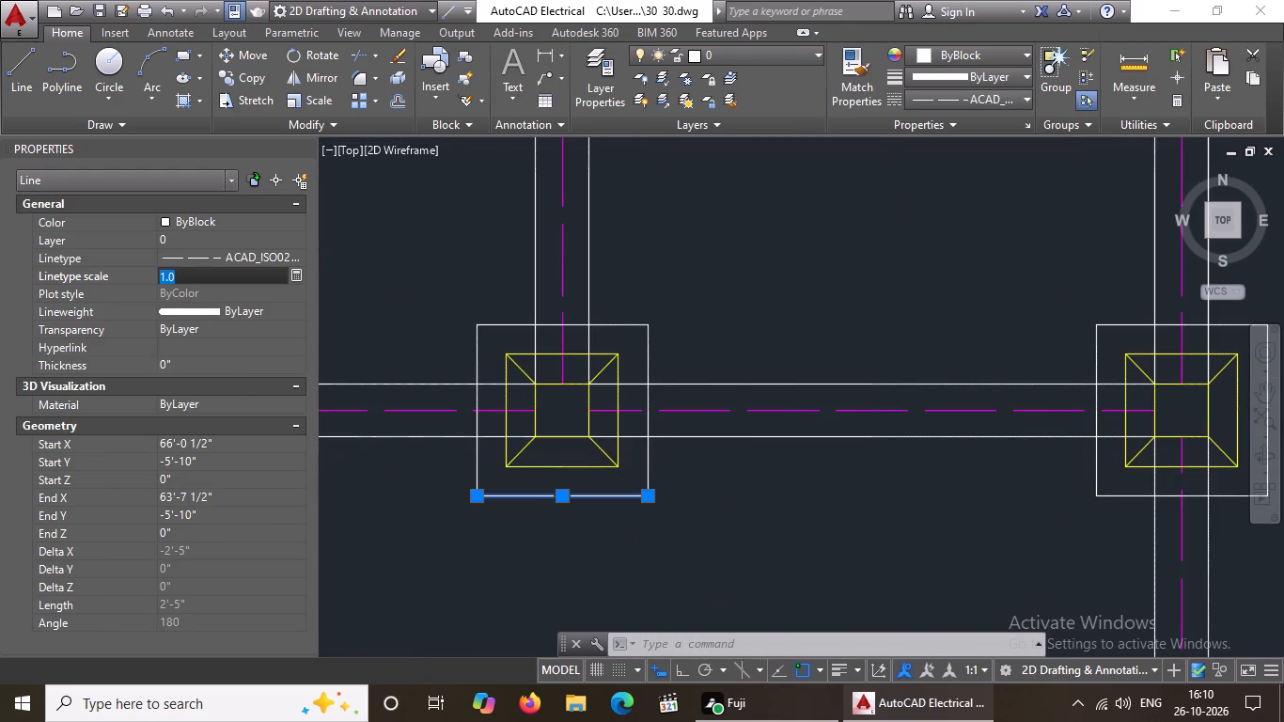
key("BackSpace")
key("BackSpace")
type("0.5")
key("Return")
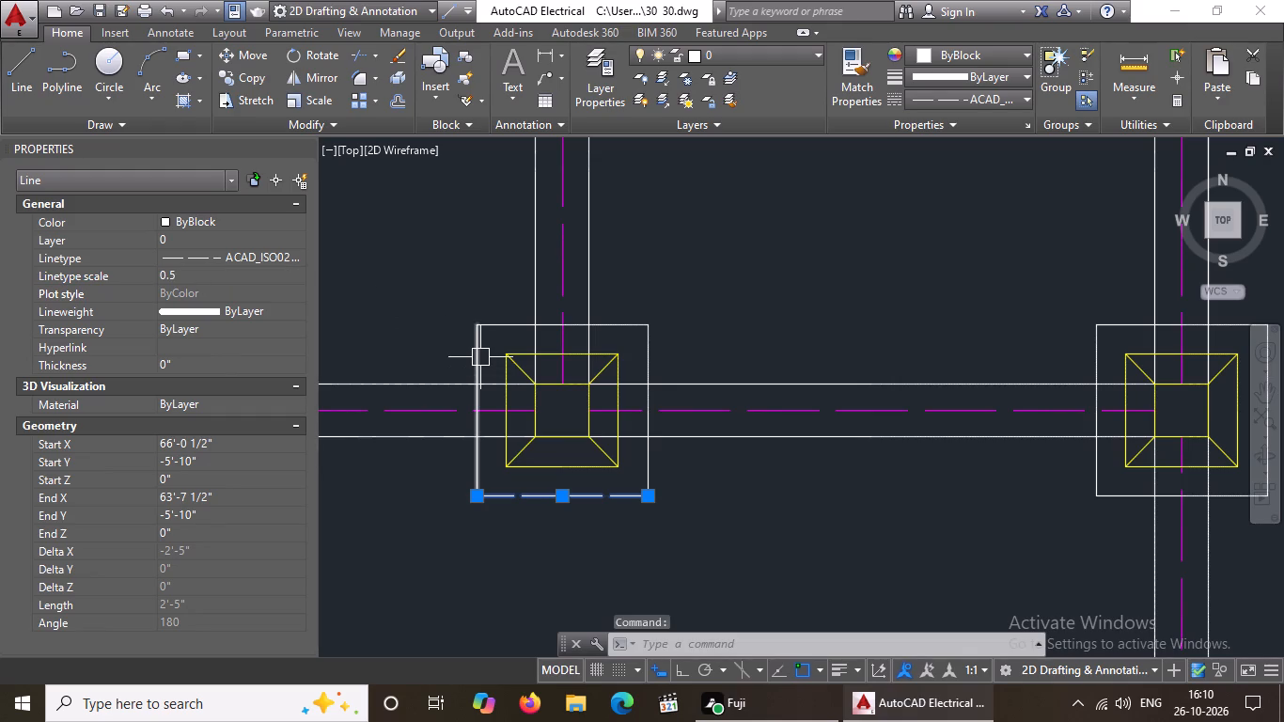
Give the outer square's left edge on the fourth footing of the second row from the top the ACAD_ISO02W100 linetype at scale 0.5.
left_click(480, 354)
left_click(964, 95)
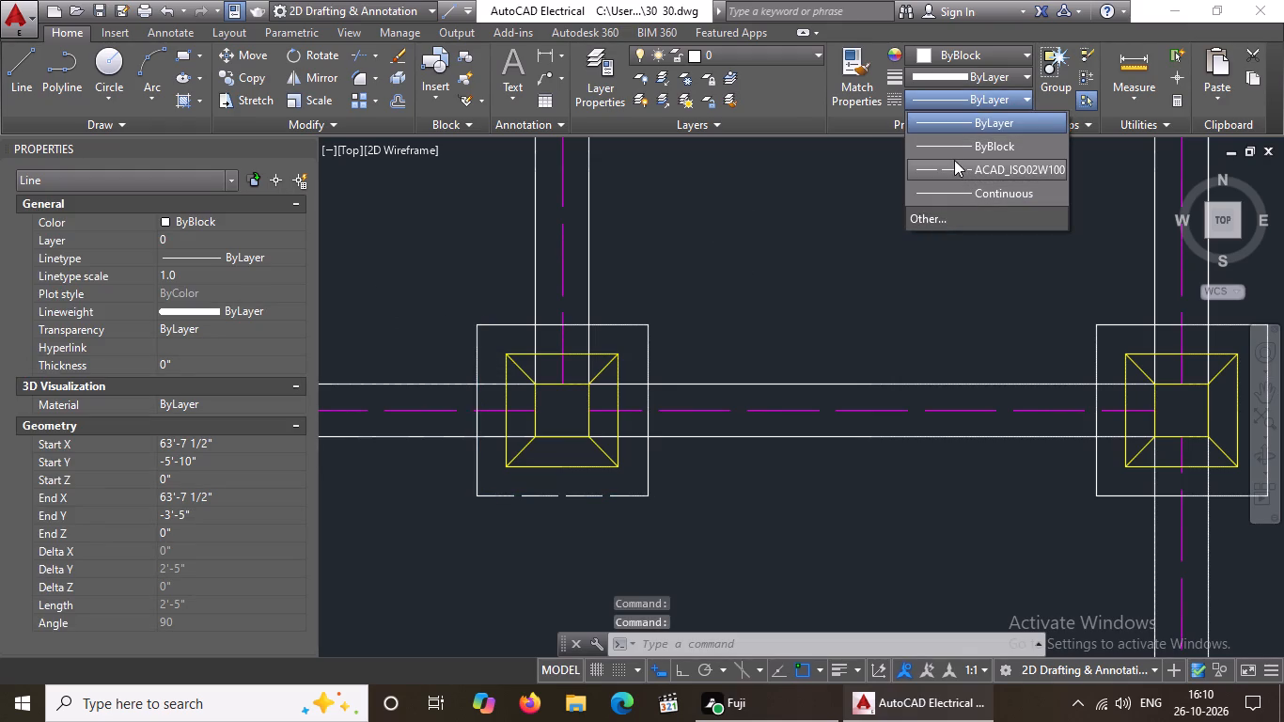
left_click(949, 170)
left_click(218, 279)
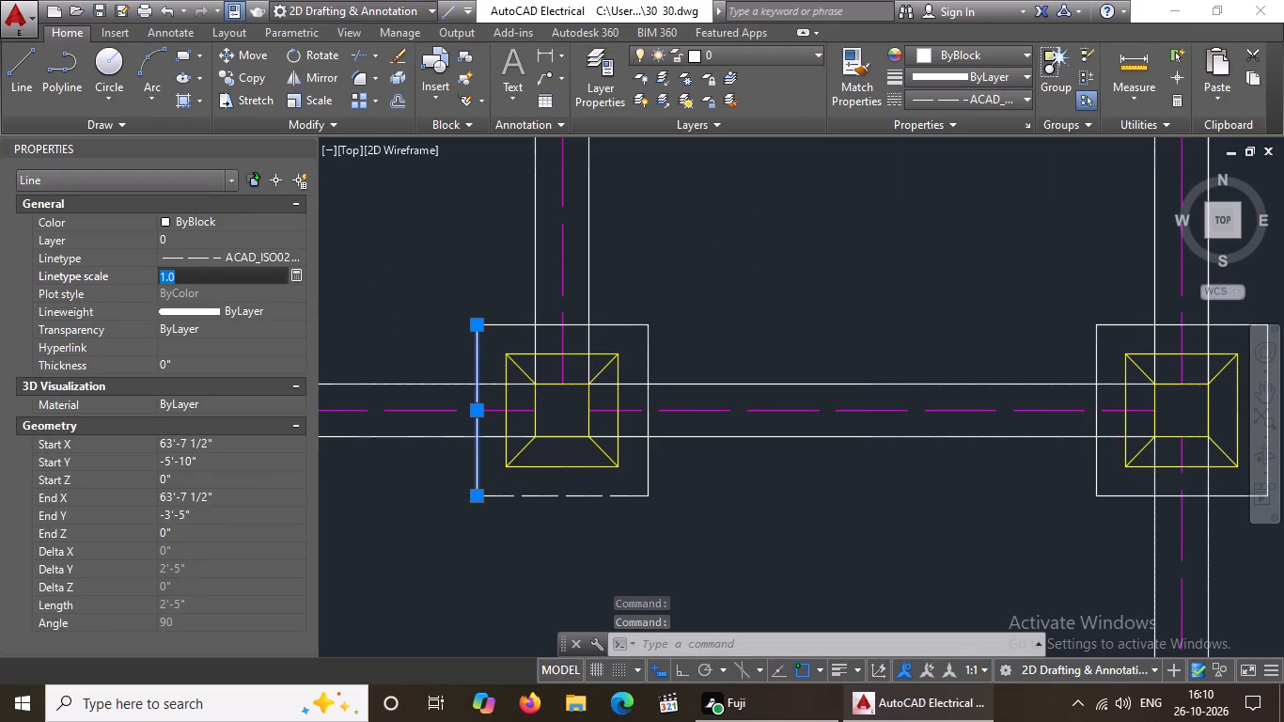
key("BackSpace")
key("BackSpace")
type("0.5")
key("Return")
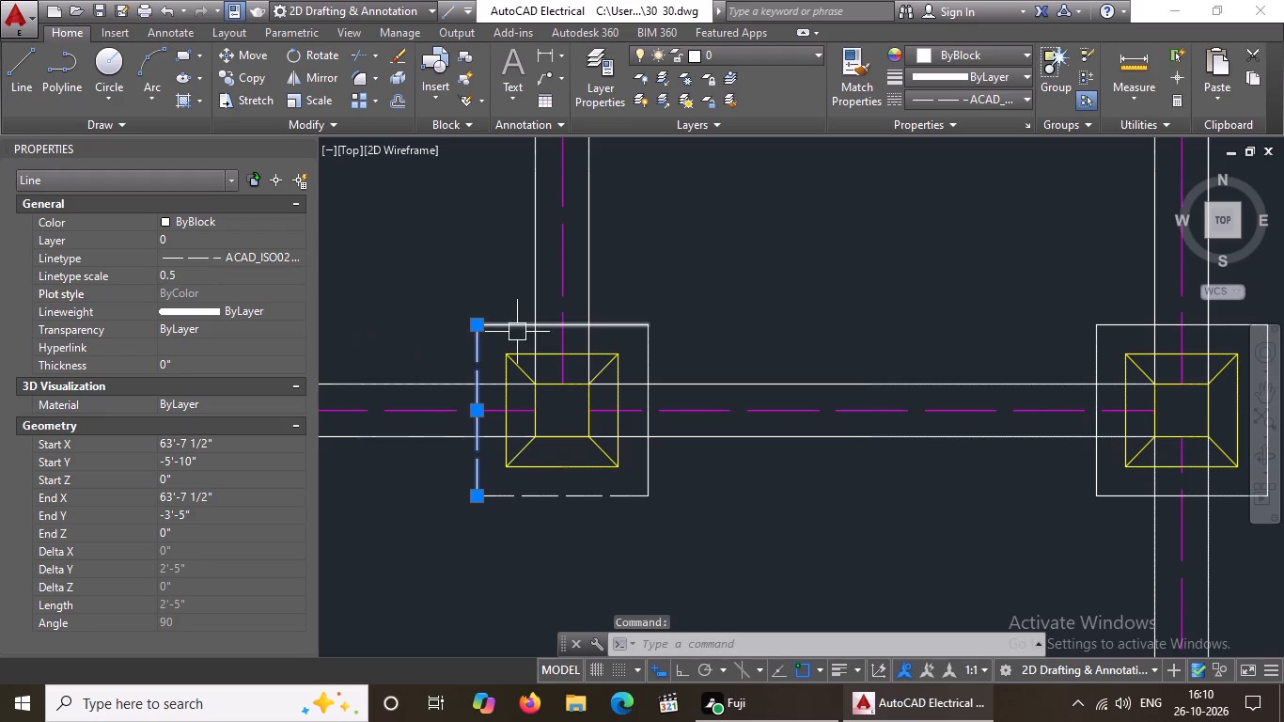
Give the outer square's top edge on the fourth footing of the second row from the top the ACAD_ISO02W100 linetype at scale 0.5.
left_click(501, 323)
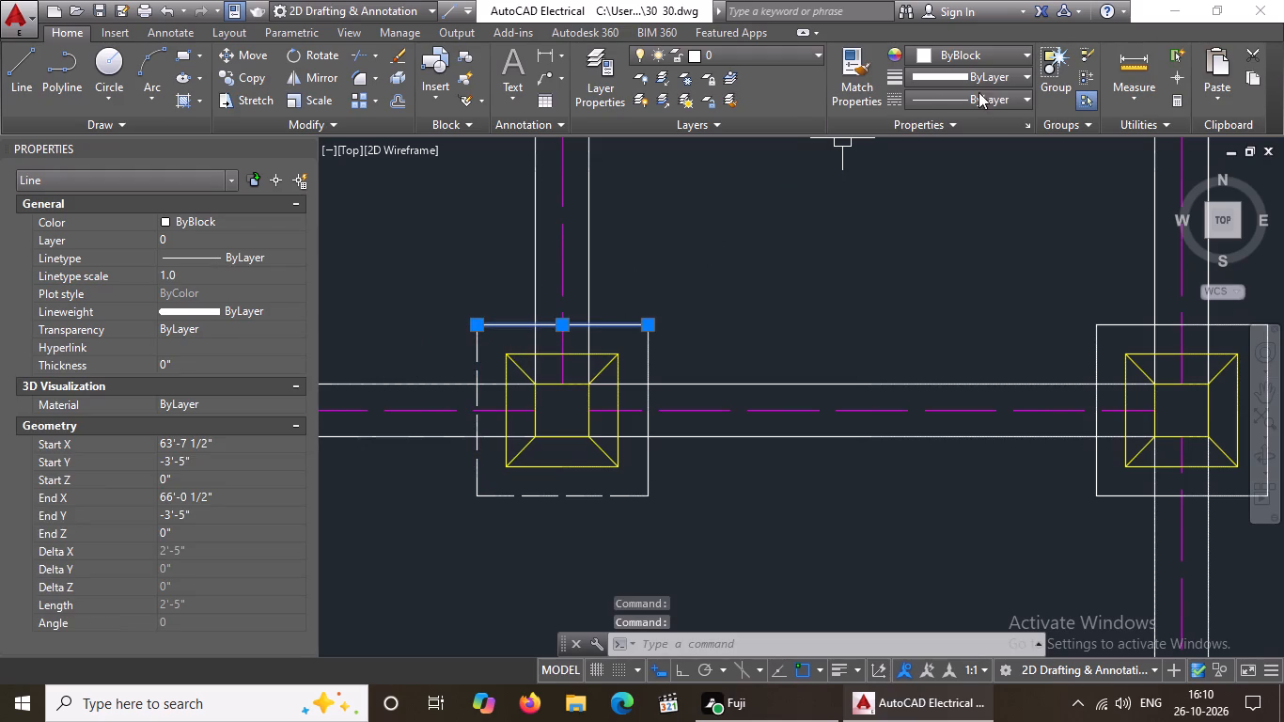
left_click(982, 99)
left_click(966, 170)
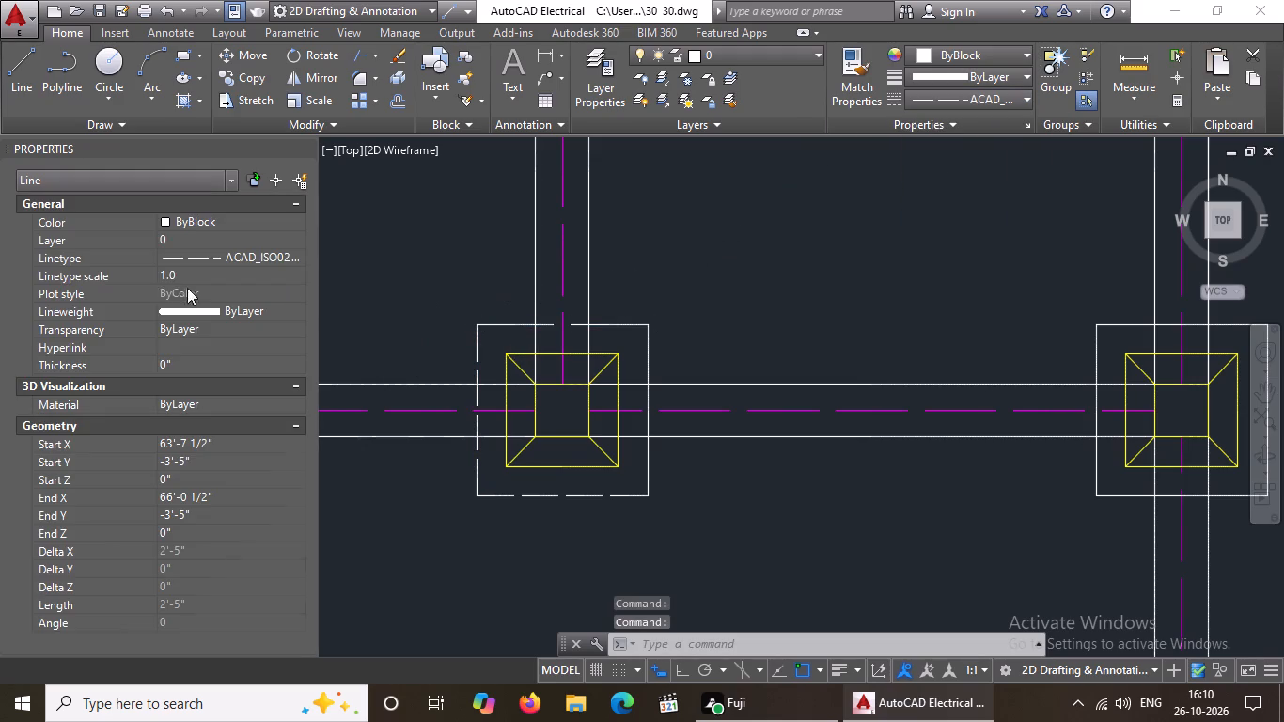
left_click(184, 274)
key("BackSpace")
key("BackSpace")
type("0.5")
key("Return")
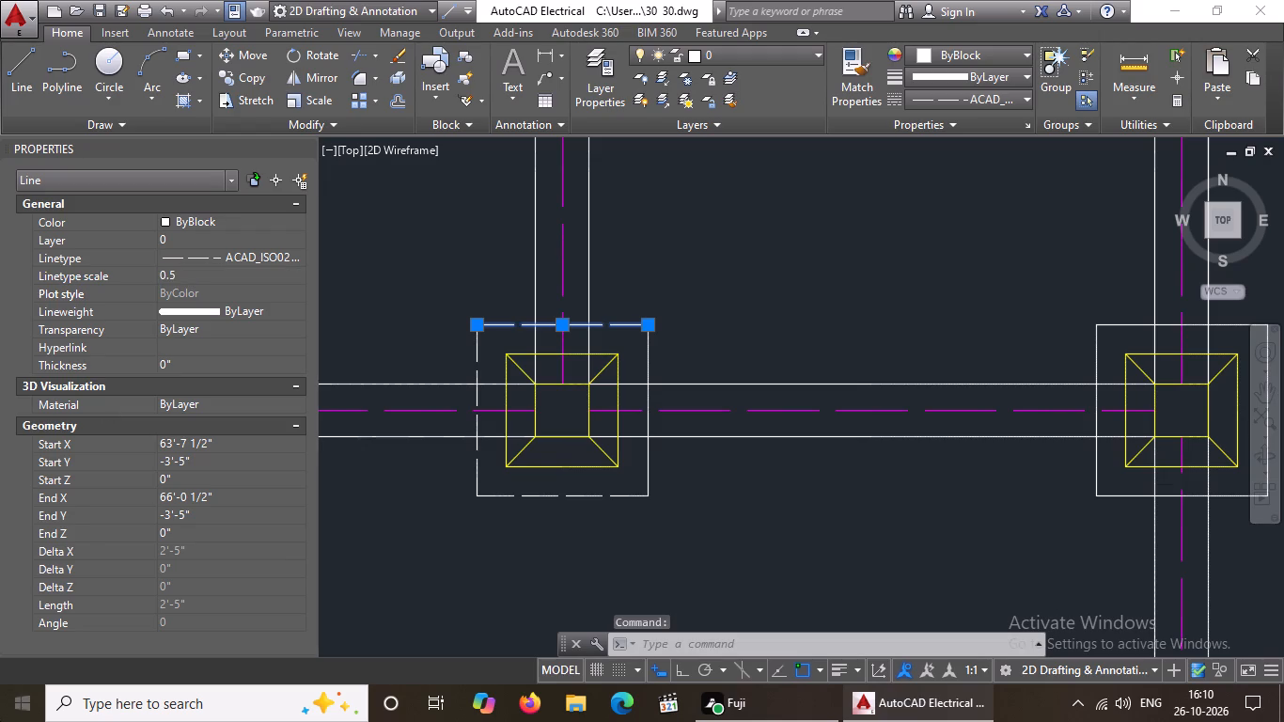
Give the outer square's right edge on the fourth footing of the second row from the top the ACAD_ISO02W100 linetype at scale 0.5.
left_click(647, 464)
left_click(940, 96)
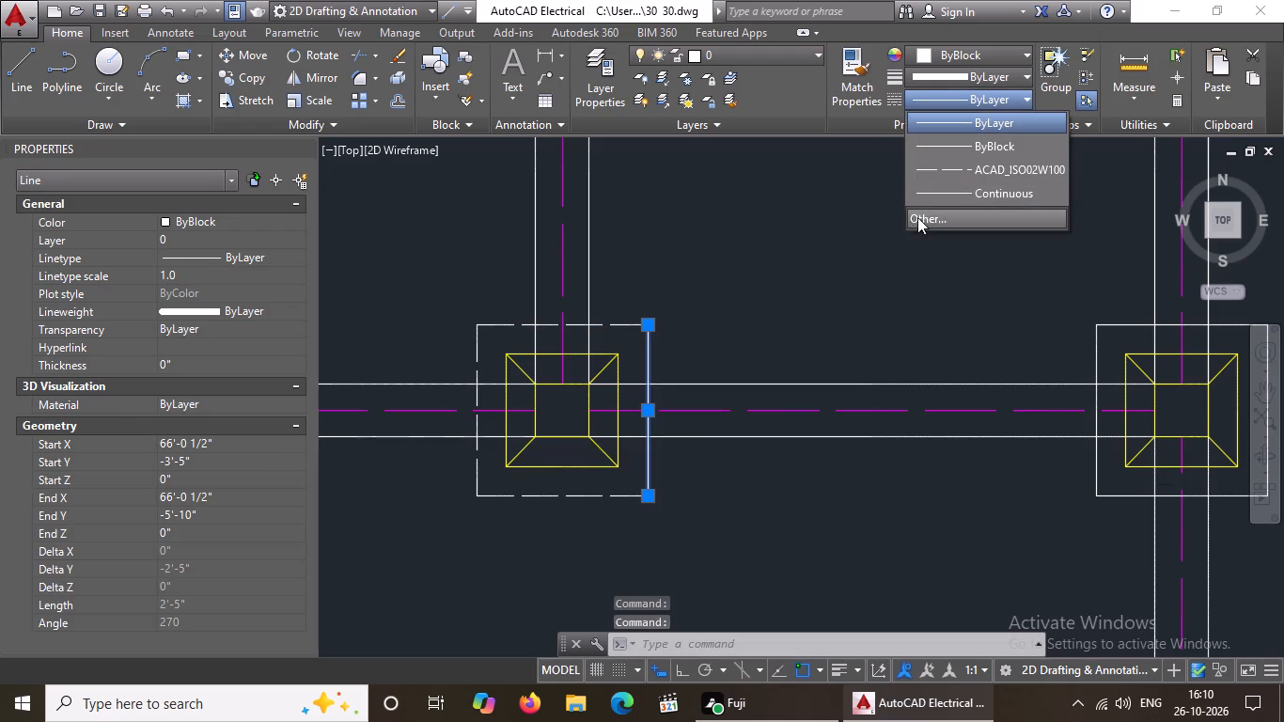
left_click(933, 173)
left_click(206, 279)
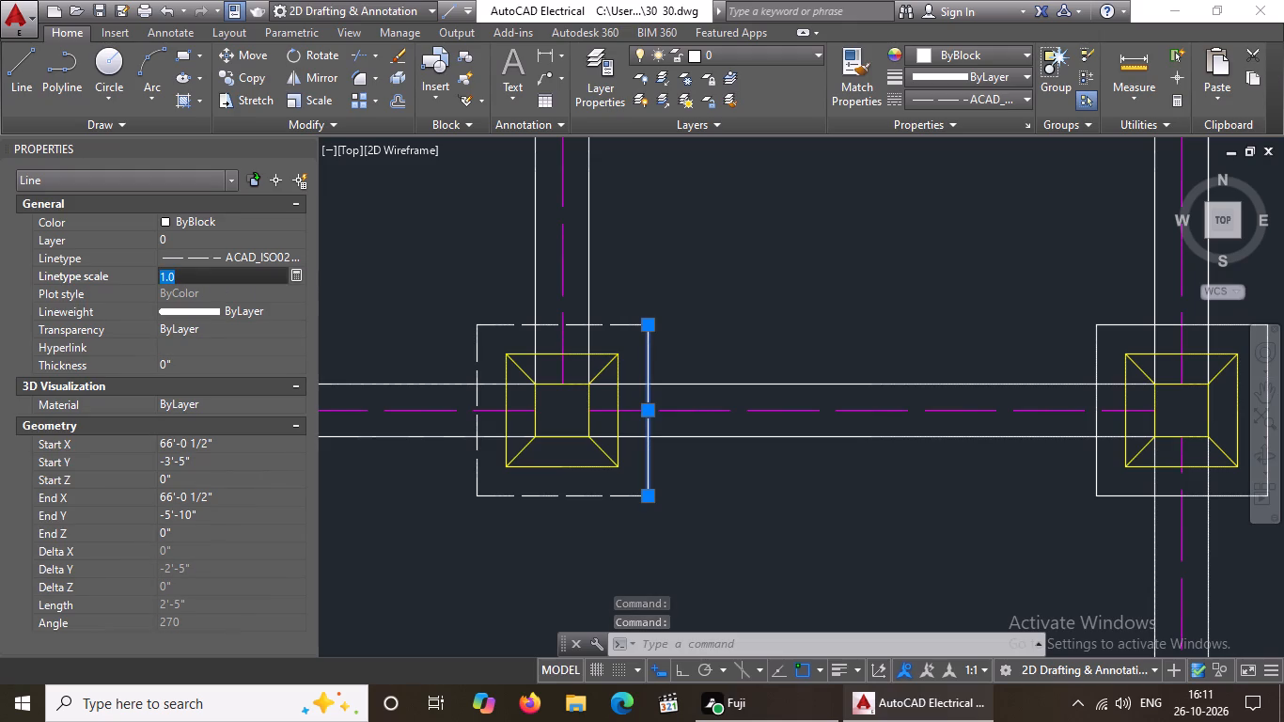
key("BackSpace")
key("BackSpace")
type("0.5")
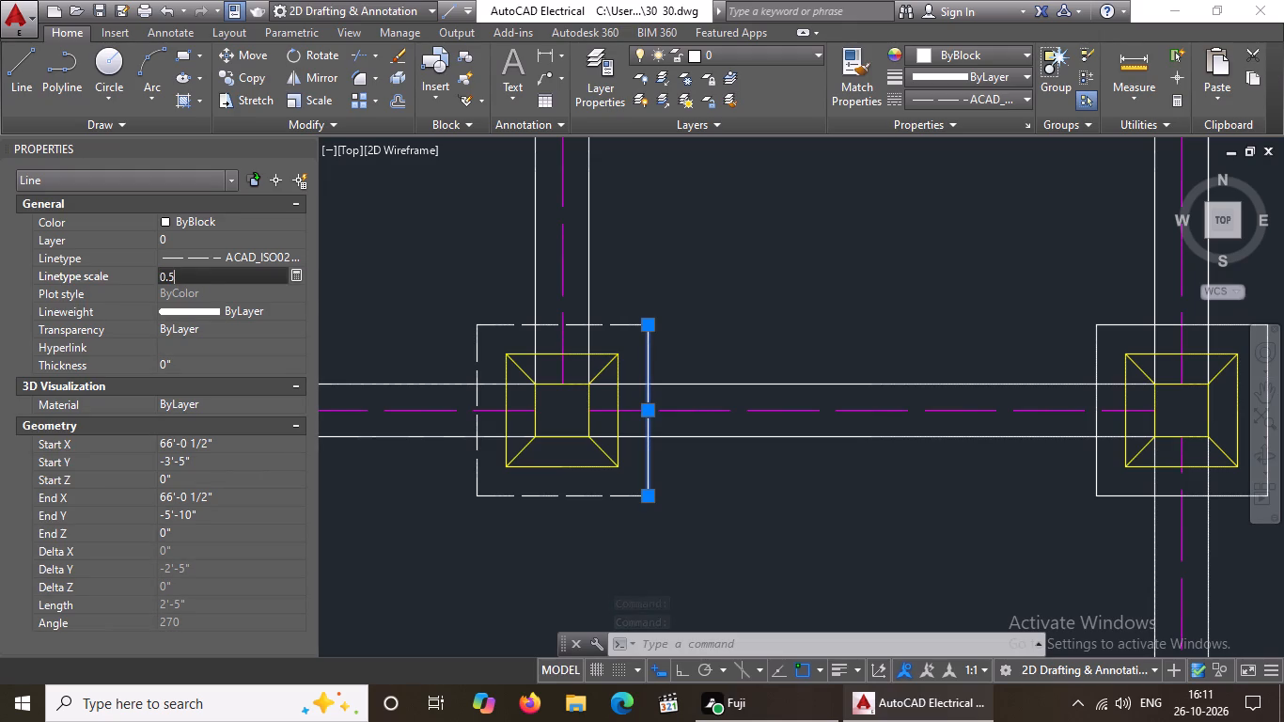
key("Return")
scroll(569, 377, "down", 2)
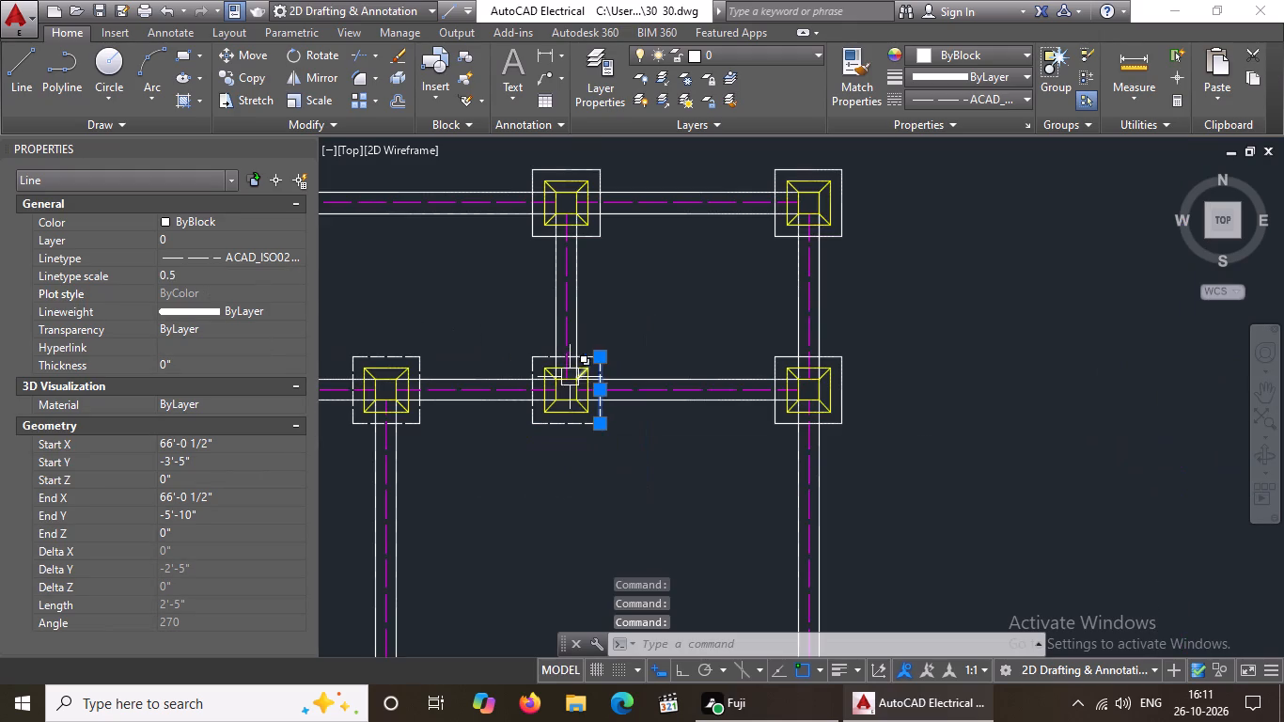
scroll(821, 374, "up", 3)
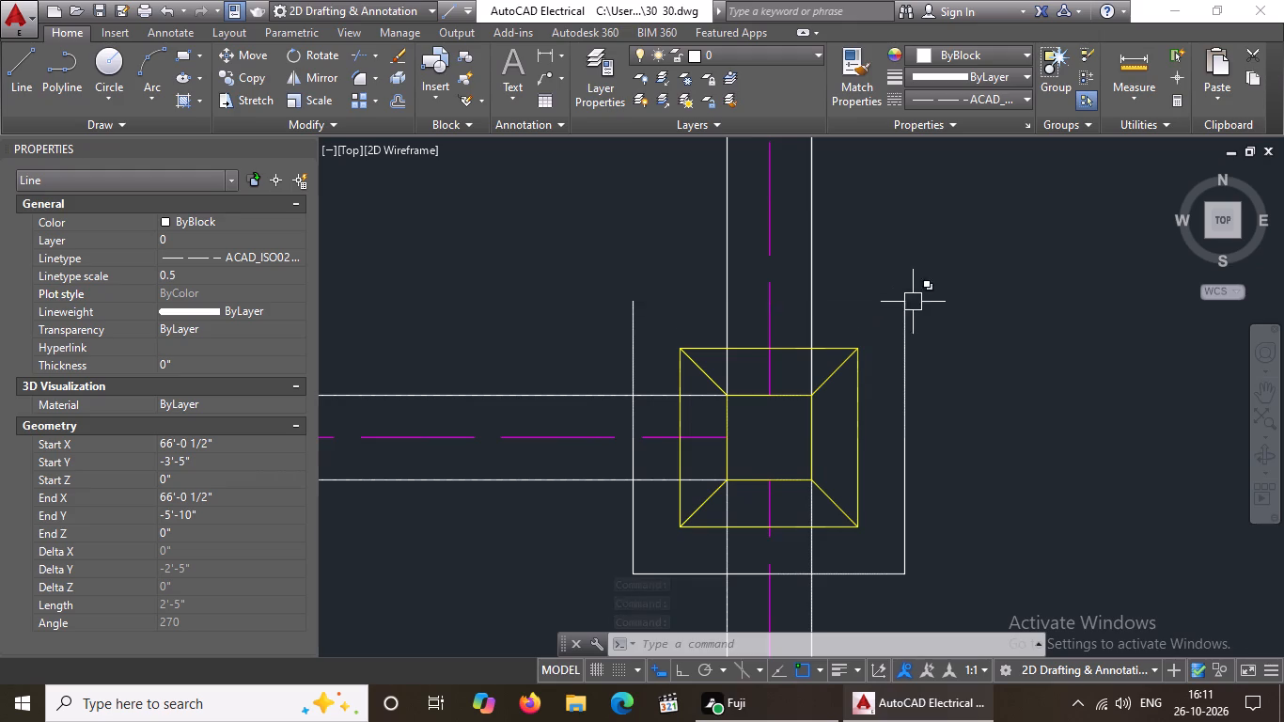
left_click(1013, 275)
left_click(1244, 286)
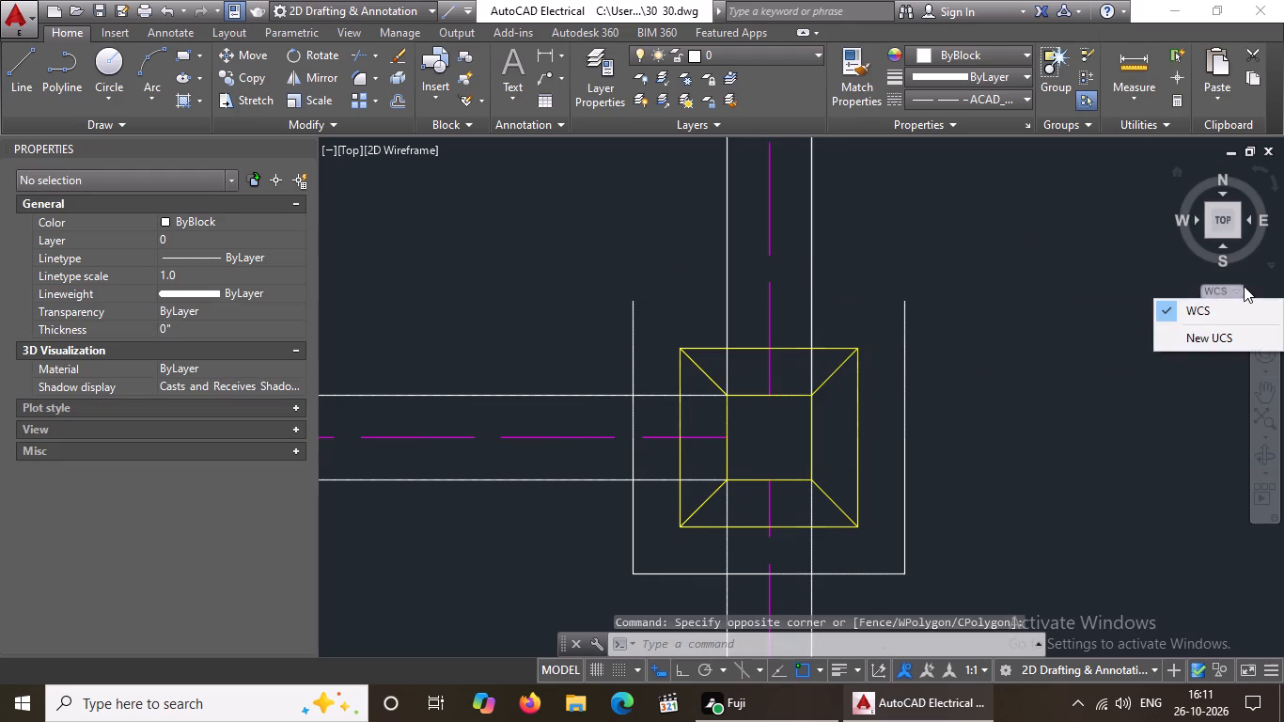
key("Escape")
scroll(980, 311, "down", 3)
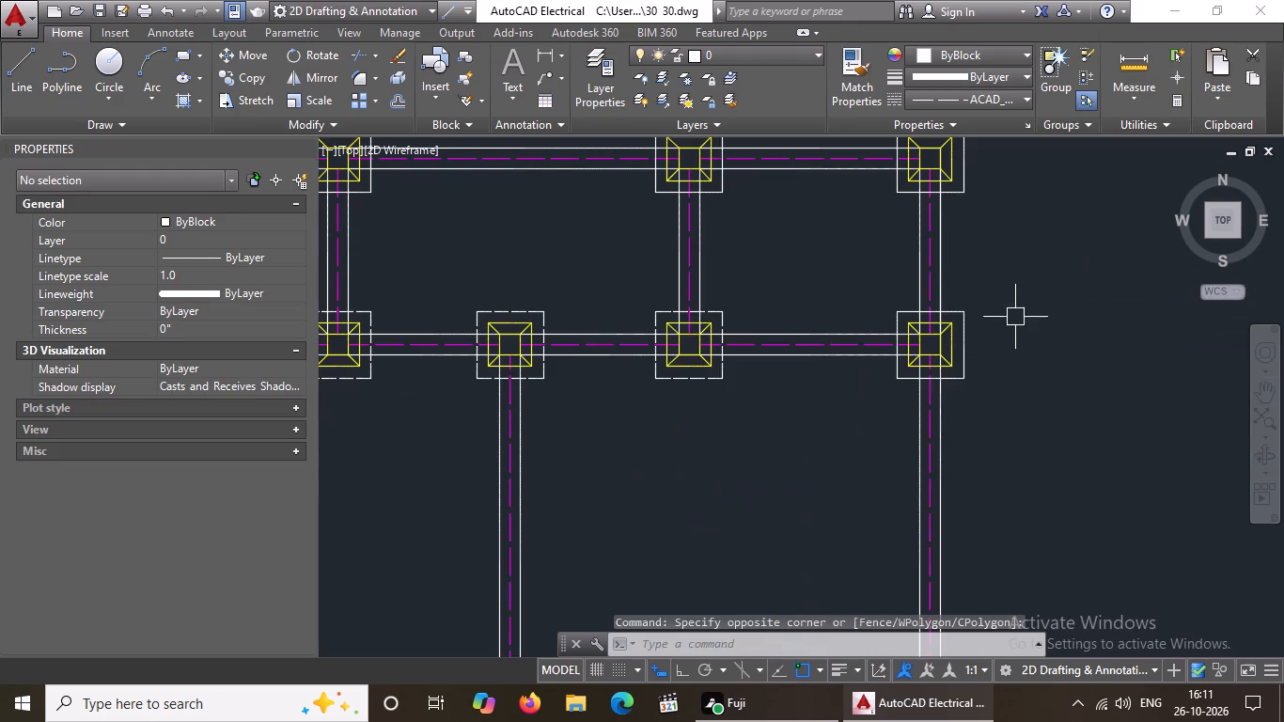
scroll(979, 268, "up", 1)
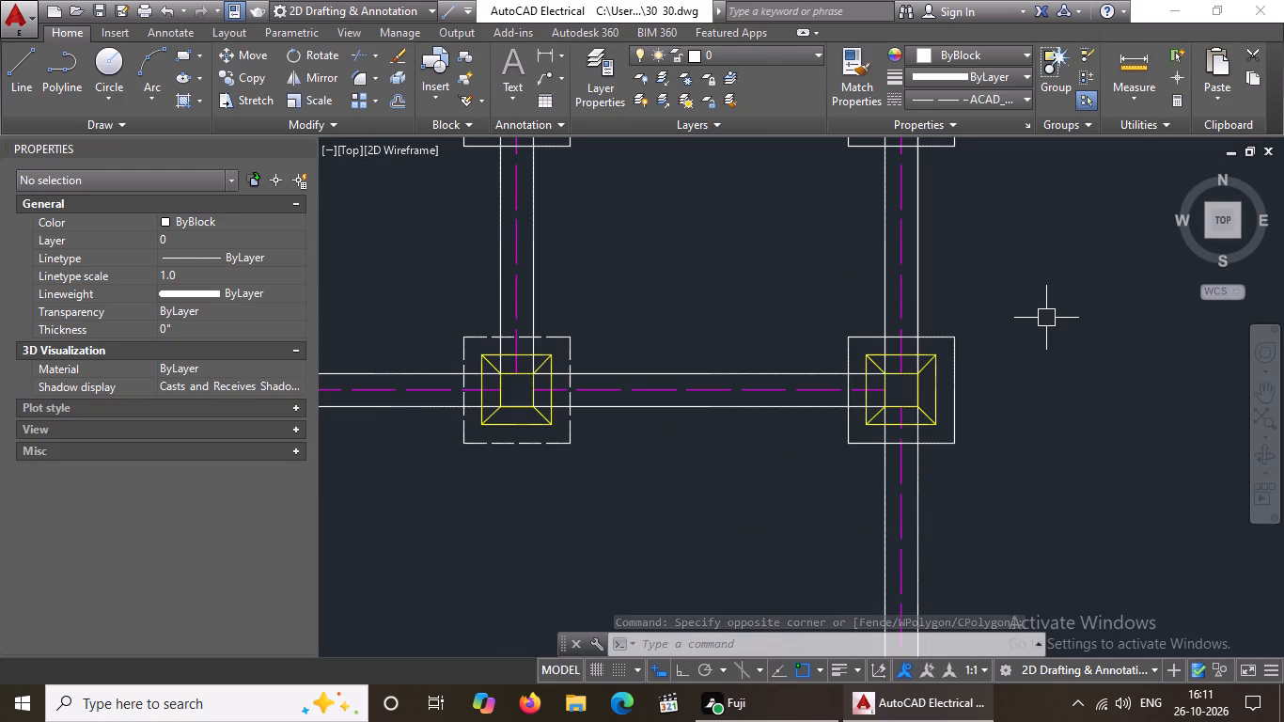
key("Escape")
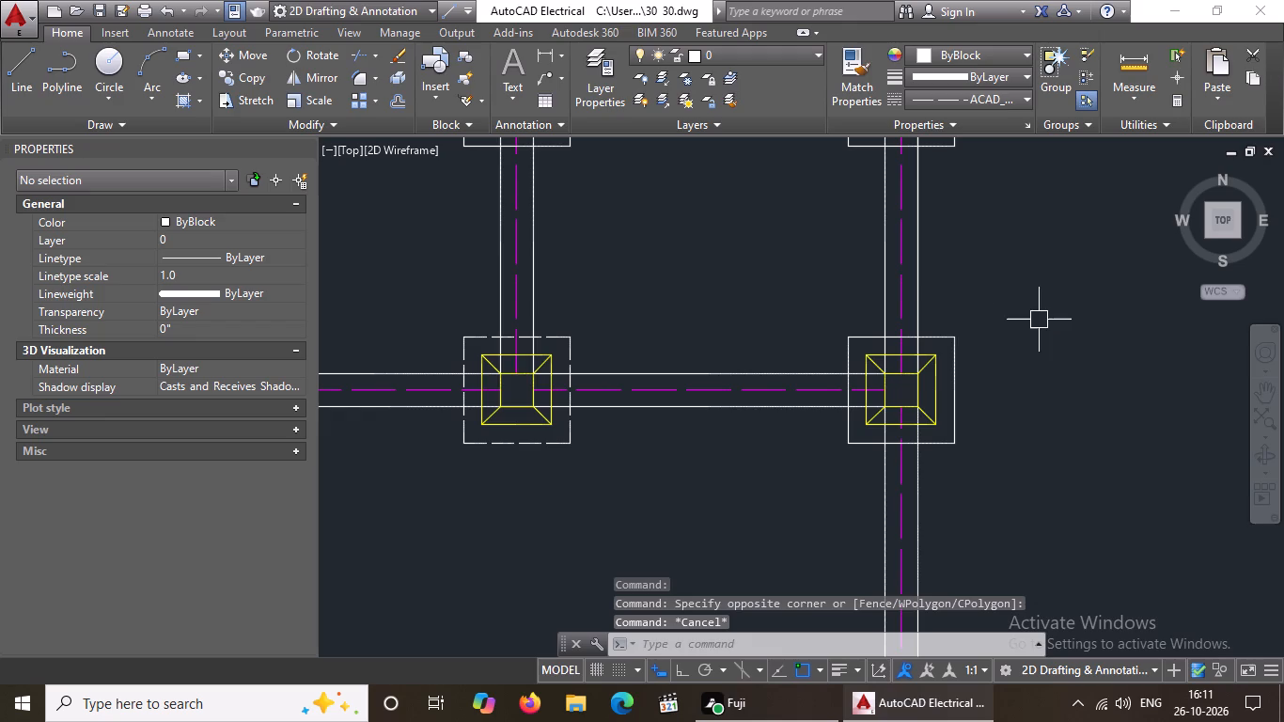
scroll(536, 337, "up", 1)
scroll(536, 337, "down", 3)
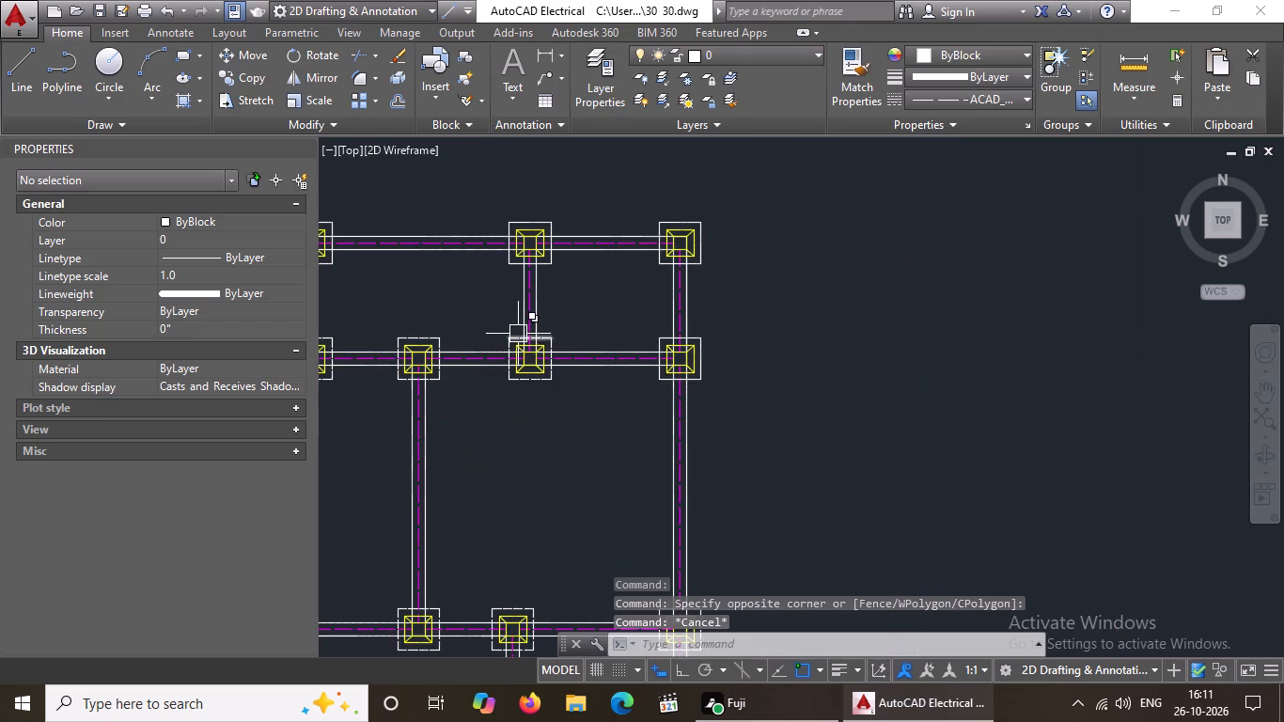
Give the outer square's left edge on the rightmost footing of the second row from the top the ACAD_ISO02W100 linetype at scale 0.5.
middle_click_drag(518, 333, 581, 402)
scroll(780, 430, "up", 2)
scroll(627, 412, "up", 2)
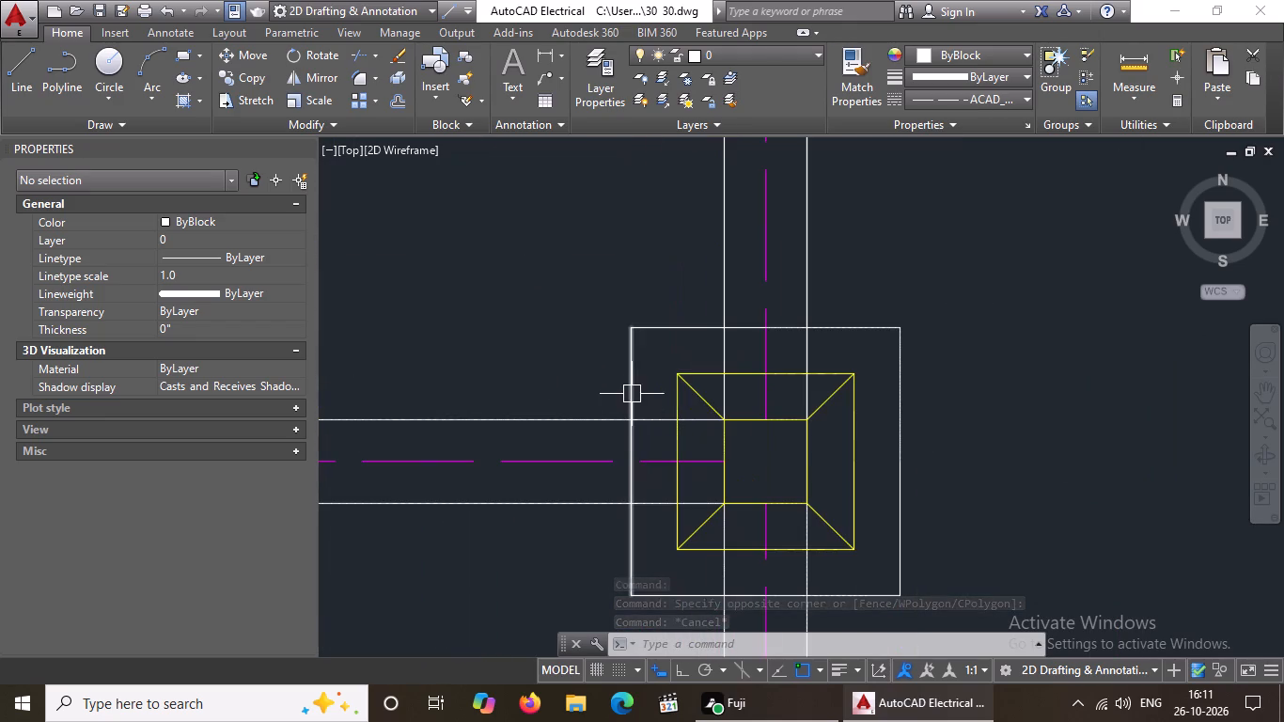
left_click(633, 386)
left_click(978, 101)
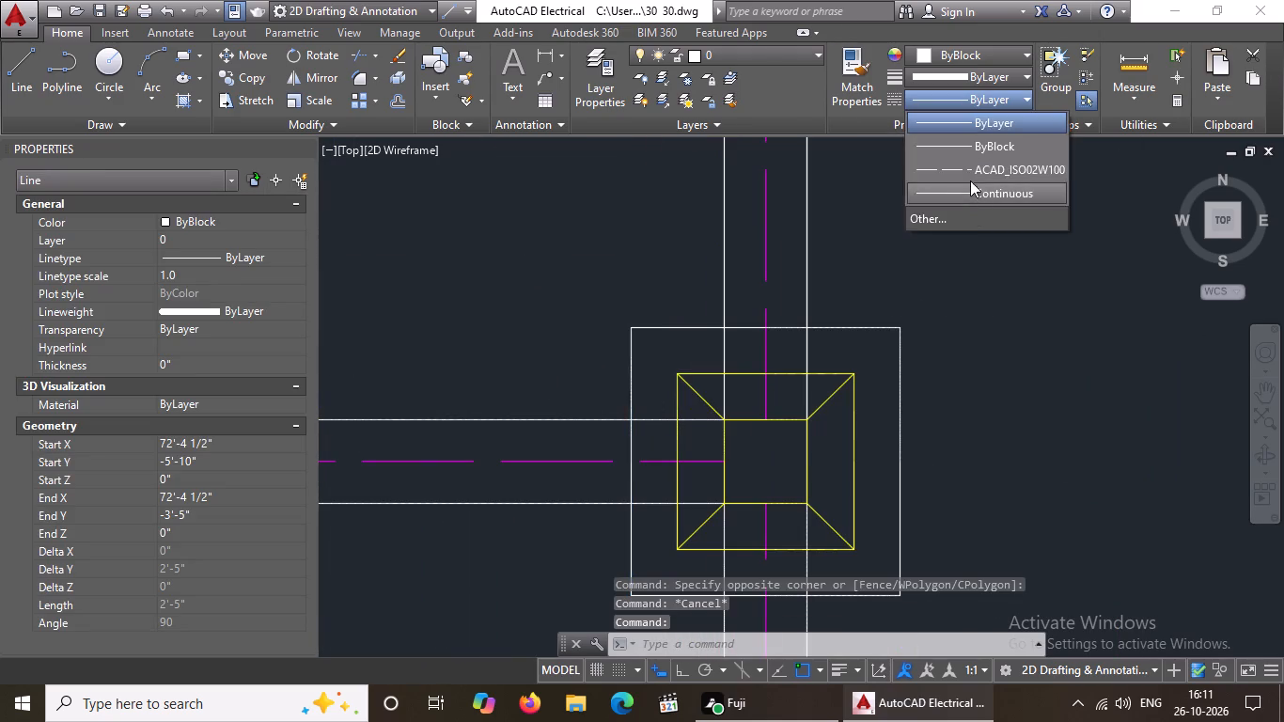
left_click(968, 173)
left_click(191, 274)
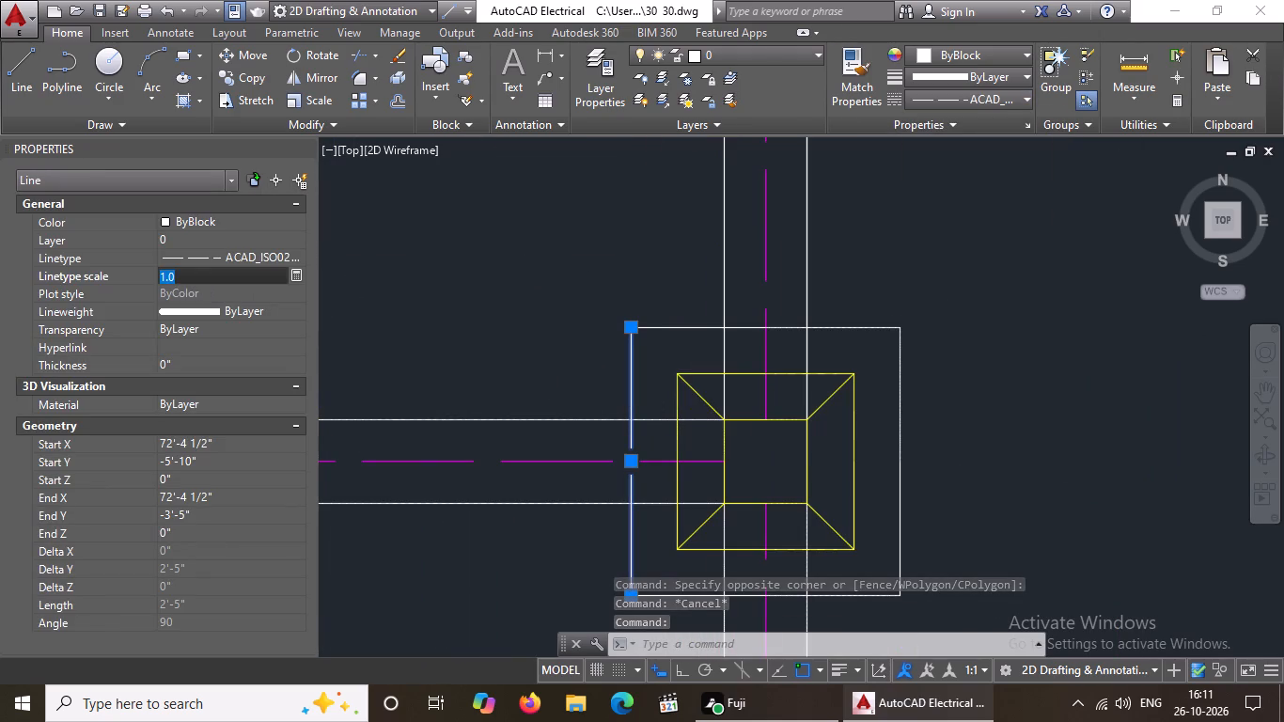
key("BackSpace")
key("BackSpace")
type("0.5")
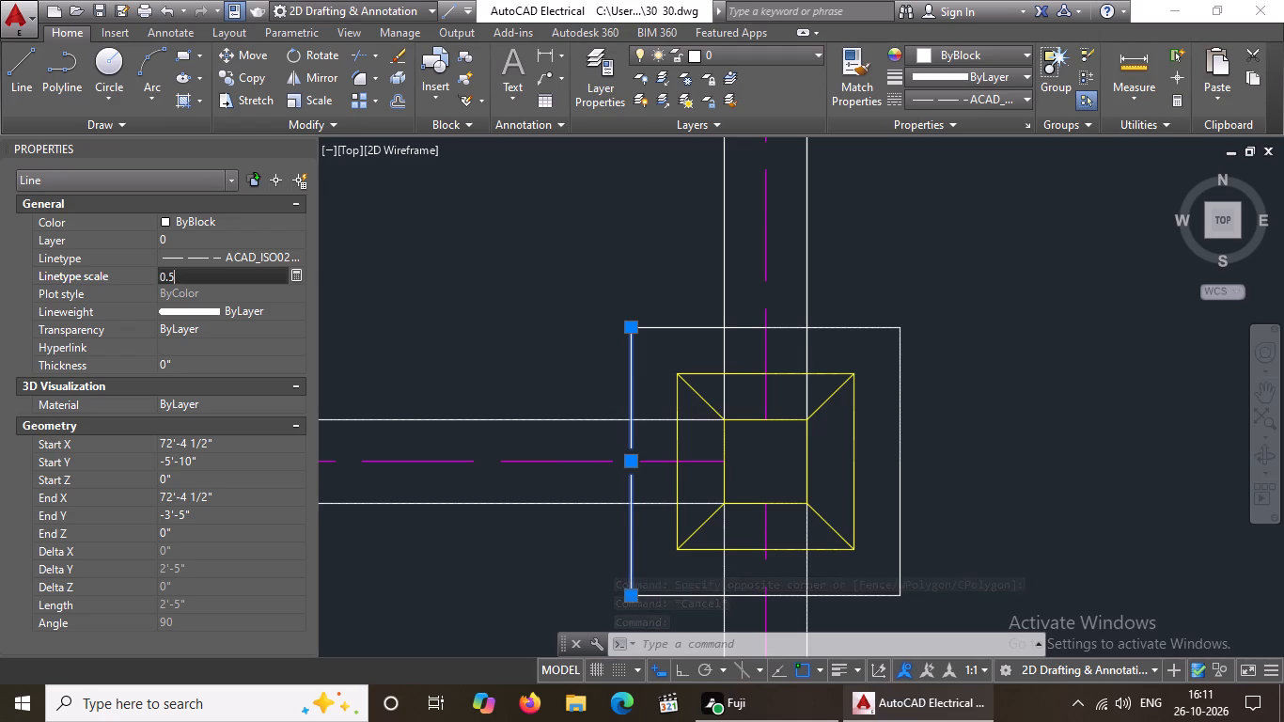
key("Return")
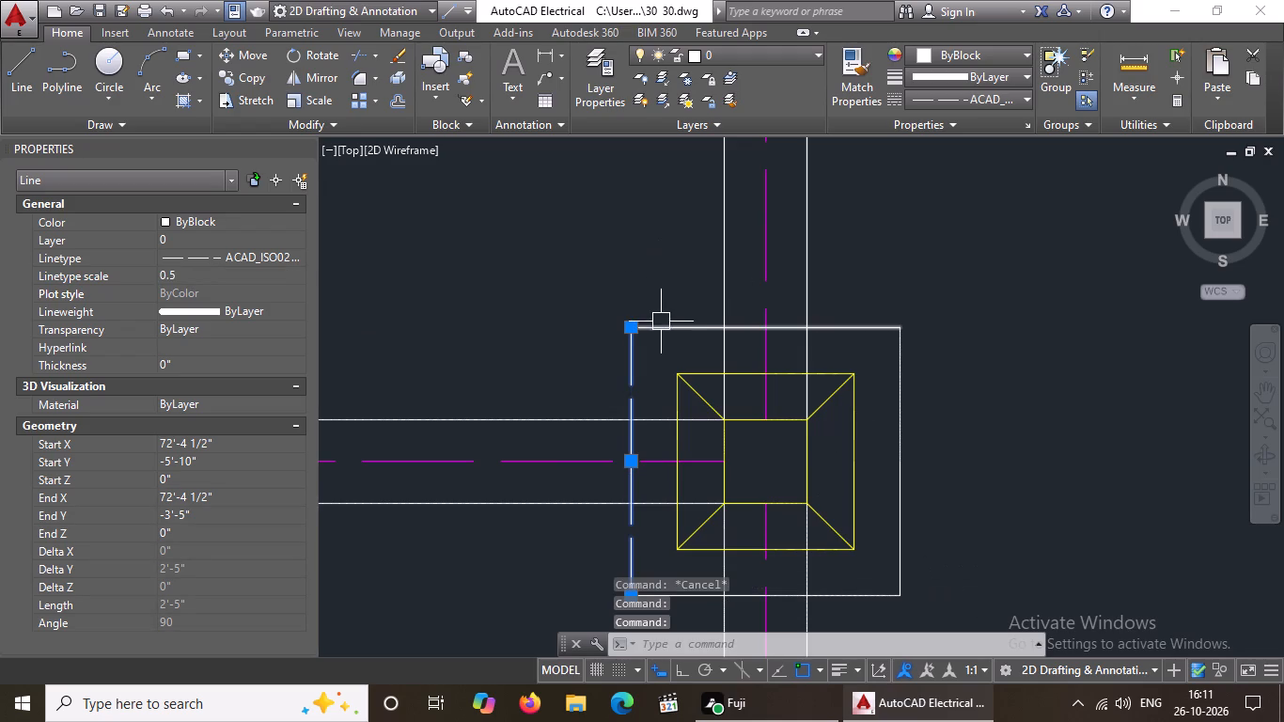
Give the outer square's top edge on the rightmost footing of the second row from the top the ACAD_ISO02W100 linetype at scale 0.5.
left_click(664, 332)
left_click(955, 94)
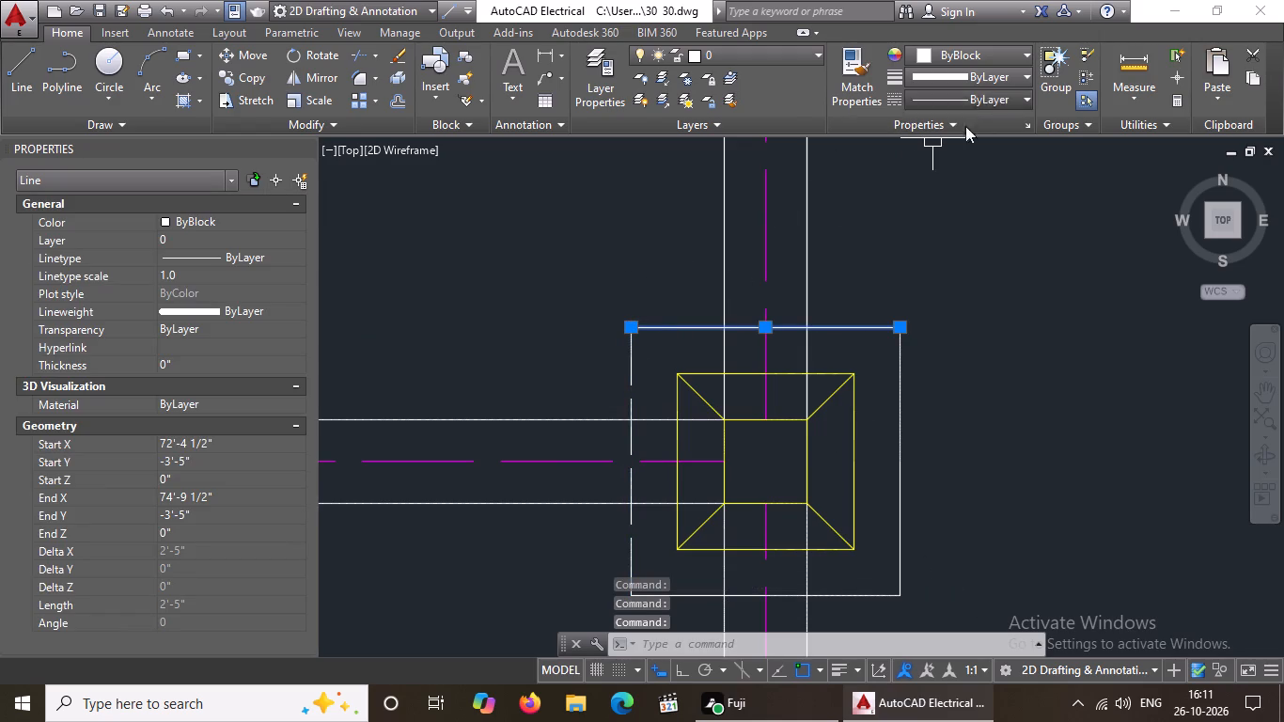
left_click(962, 166)
left_click(184, 274)
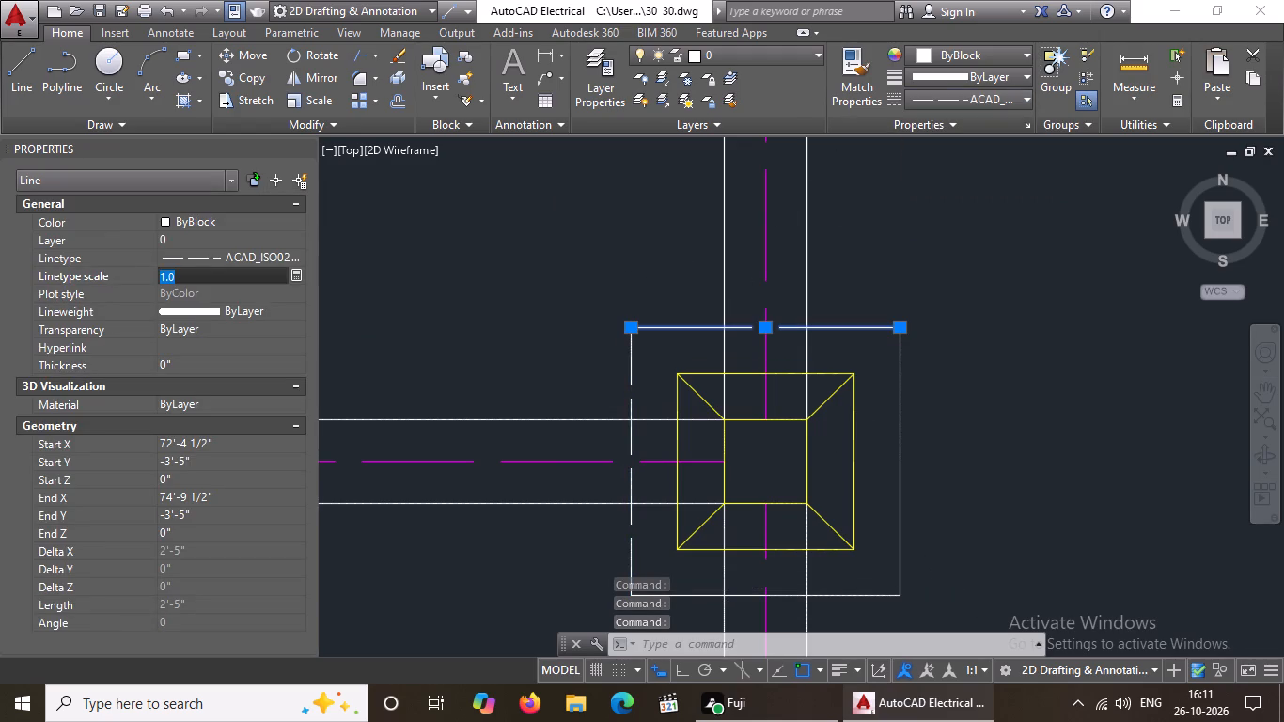
key("BackSpace")
key("BackSpace")
type("0.5")
key("Return")
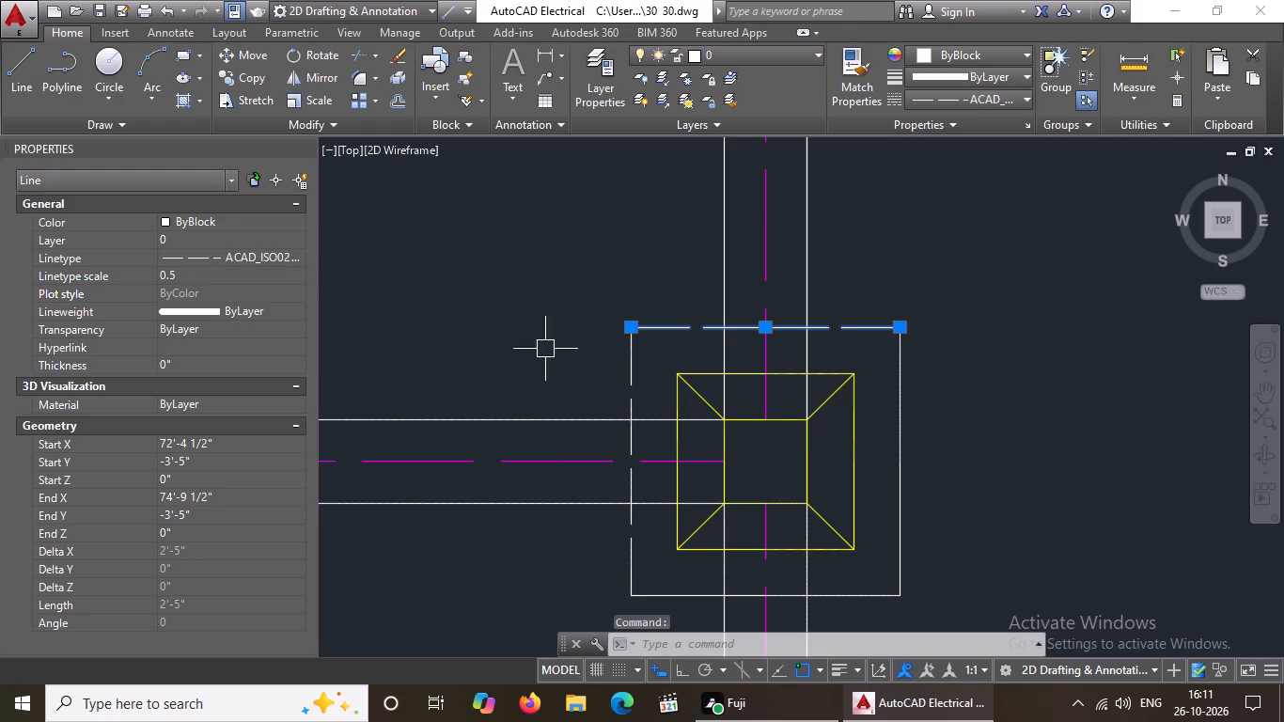
Give the outer square's right edge on the rightmost footing of the second row from the top the ACAD_ISO02W100 linetype at scale 0.5.
left_click(905, 404)
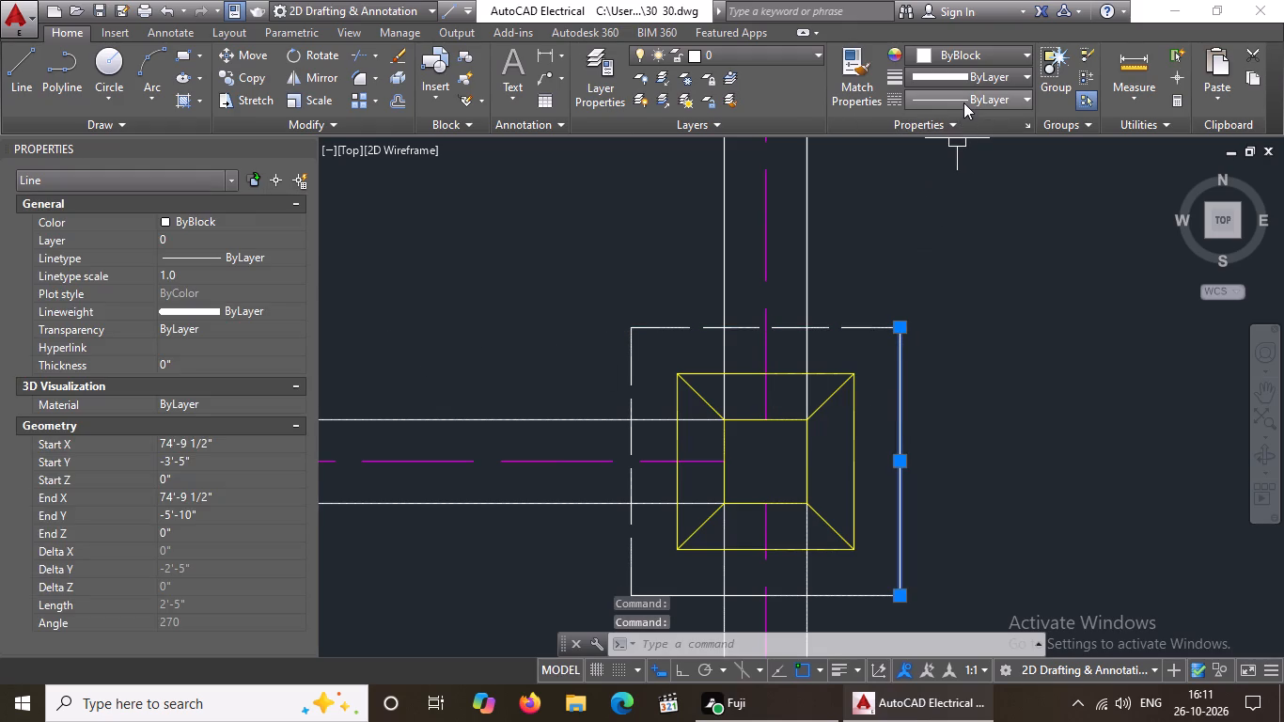
left_click(964, 102)
left_click(967, 170)
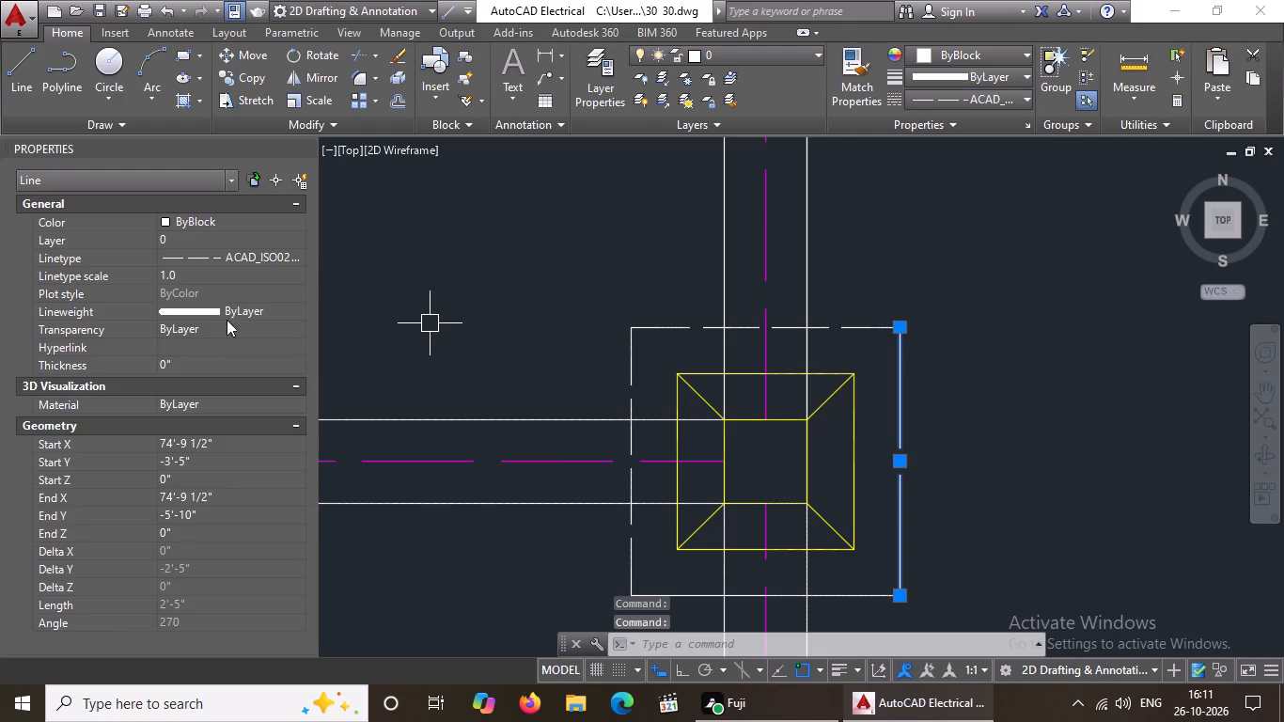
left_click(184, 275)
key("BackSpace")
key("BackSpace")
type("0.5")
key("Return")
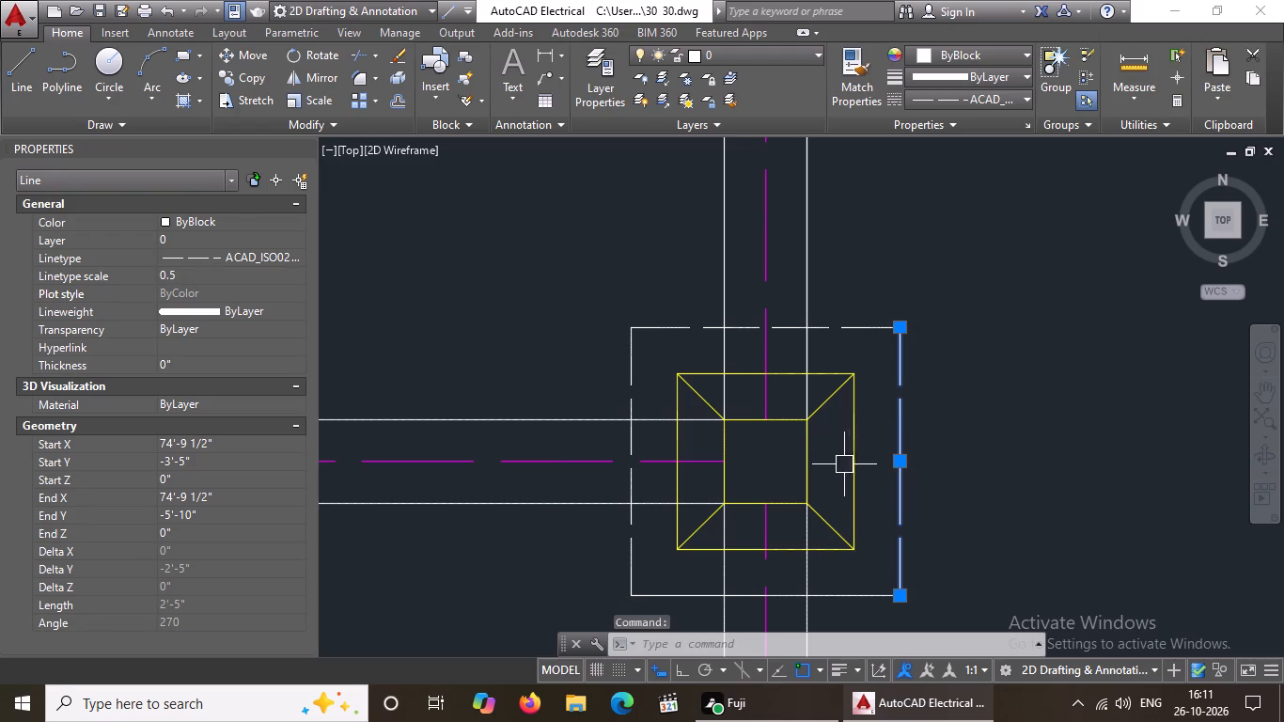
Give the outer square's bottom edge on the rightmost footing of the second row from the top the ACAD_ISO02W100 linetype at scale 0.5.
left_click(848, 600)
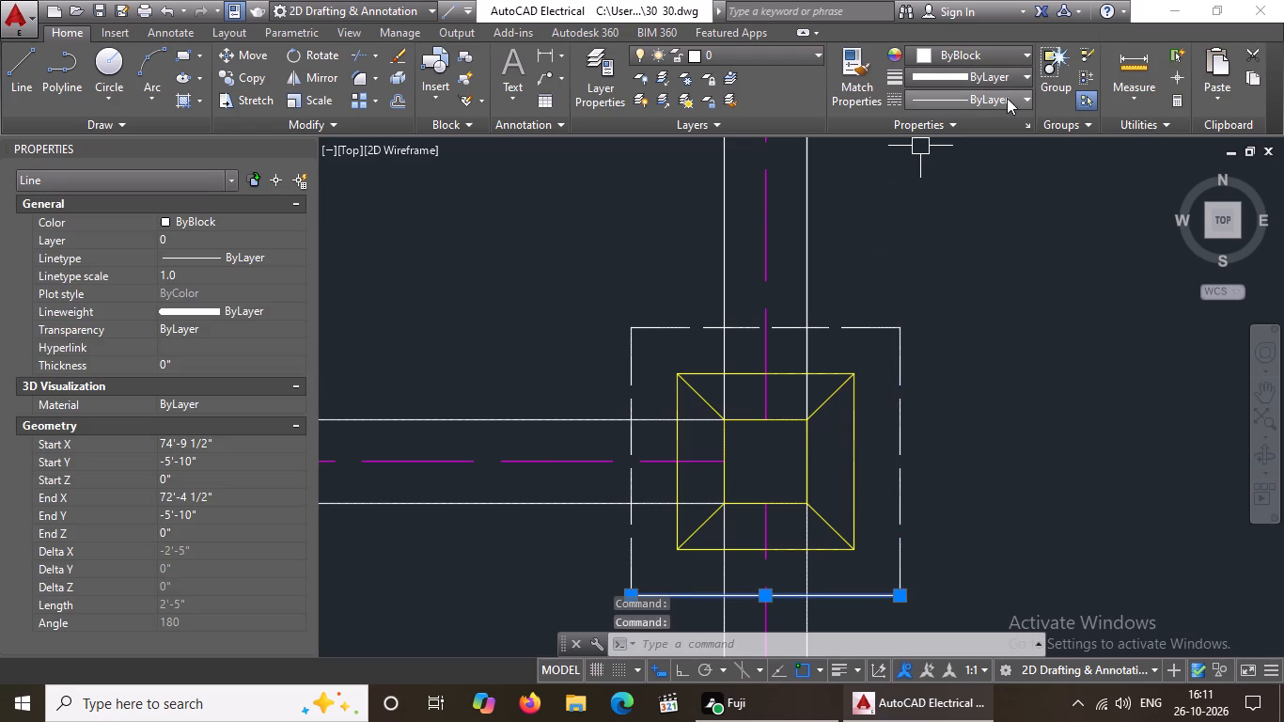
left_click(1008, 97)
left_click(979, 167)
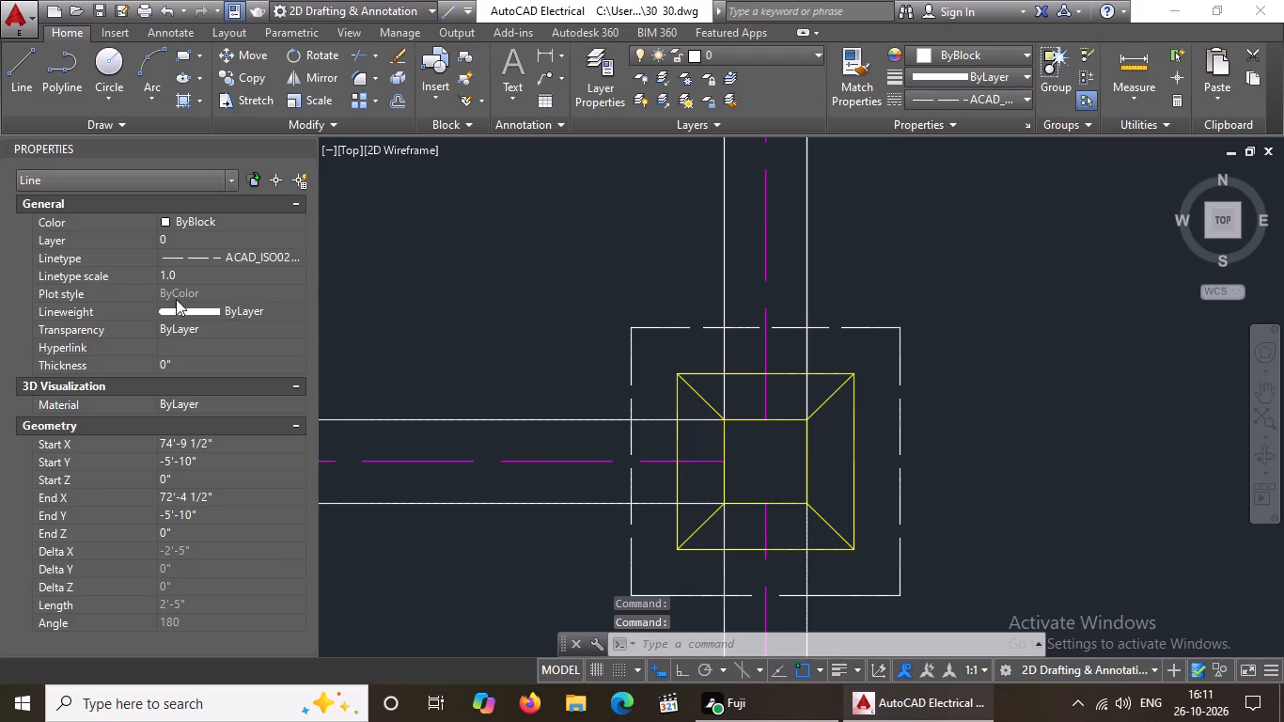
left_click(181, 275)
key("BackSpace")
key("BackSpace")
type("0.5")
key("Return")
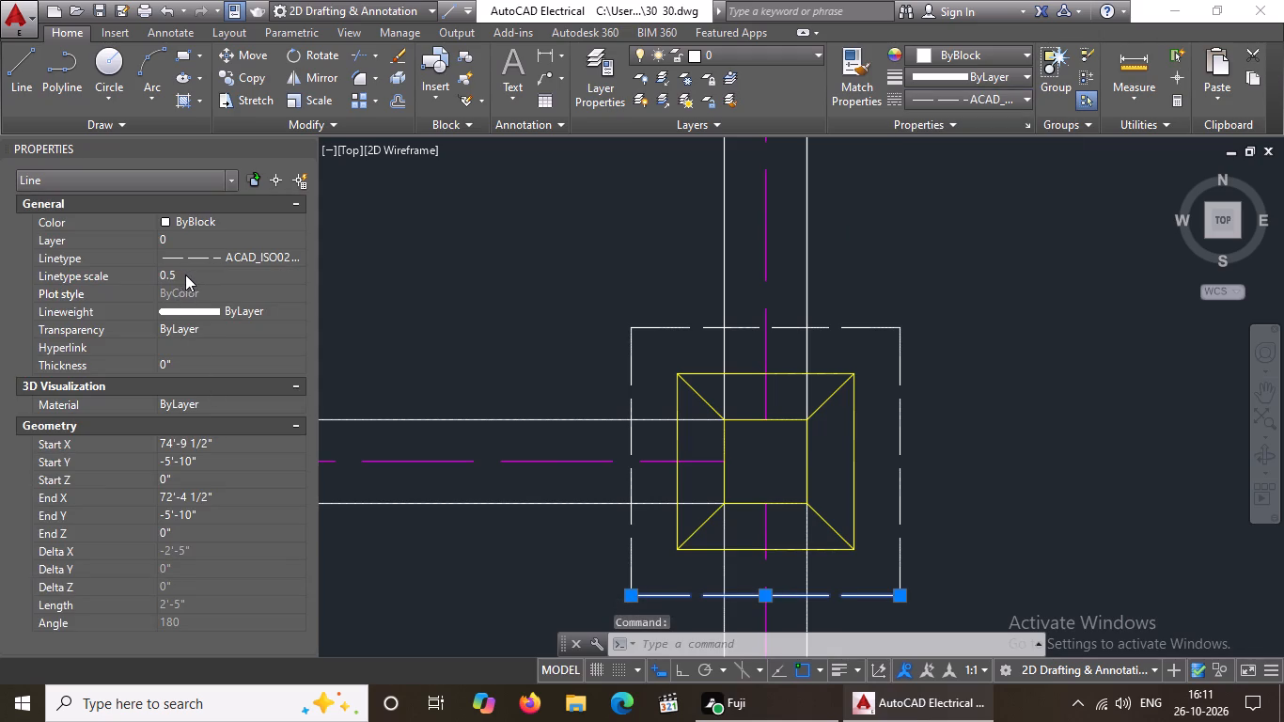
Give the outer square's bottom edge on the top row's leftmost footing the ACAD_ISO02W100 linetype at scale 0.5.
scroll(571, 340, "down", 3)
middle_click_drag(540, 337, 635, 384)
middle_click_drag(531, 332, 720, 433)
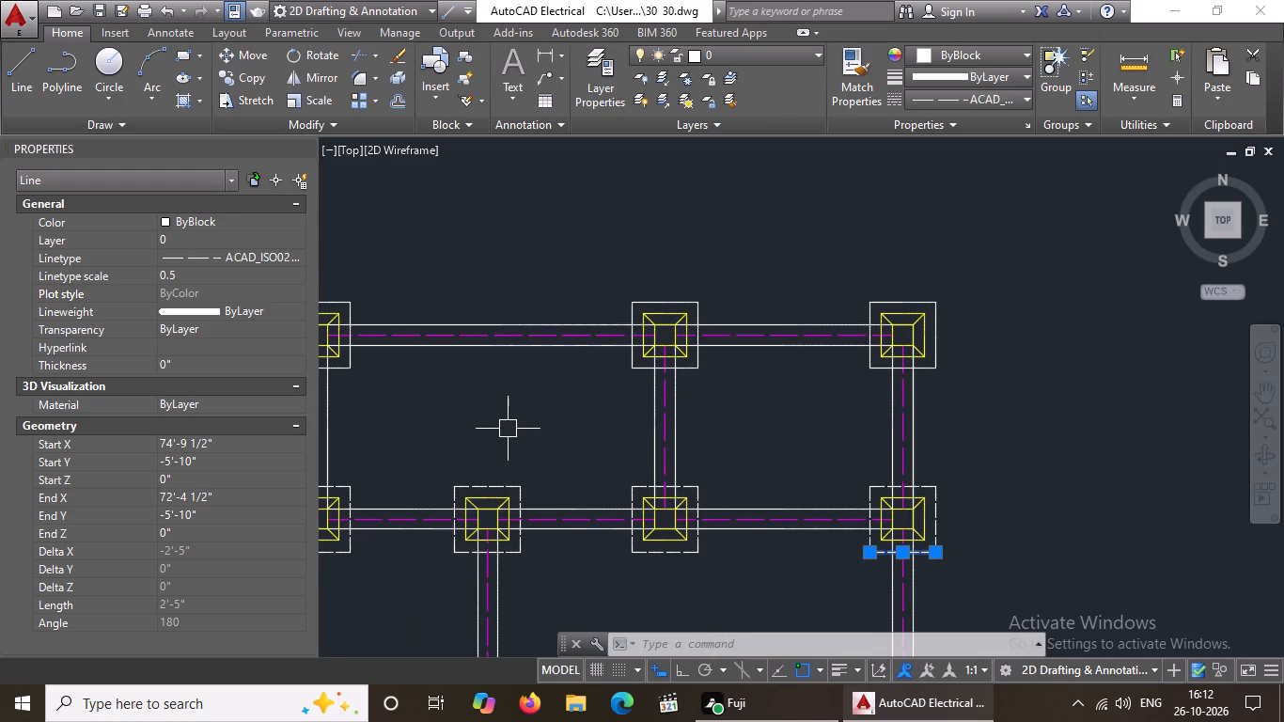
scroll(487, 443, "down", 2)
middle_click_drag(448, 428, 526, 462)
scroll(375, 461, "up", 1)
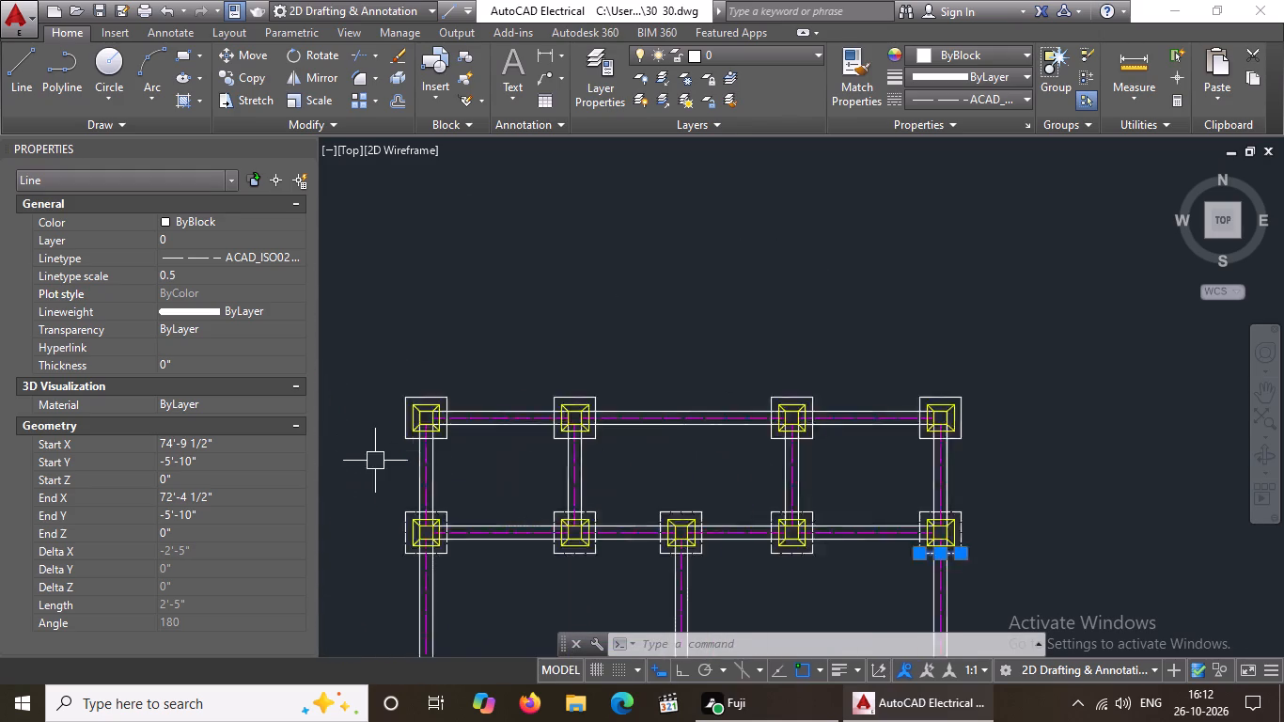
scroll(375, 461, "up", 1)
scroll(485, 440, "up", 2)
left_click(467, 408)
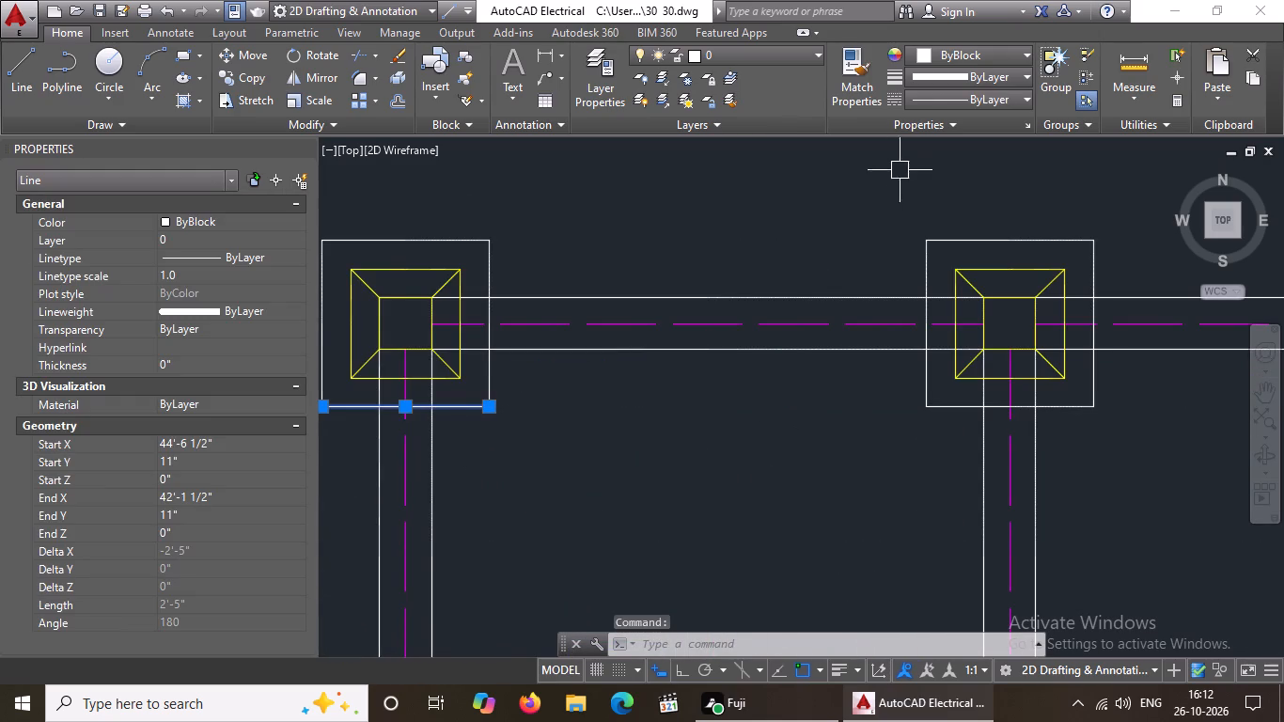
left_click(1012, 99)
left_click(978, 167)
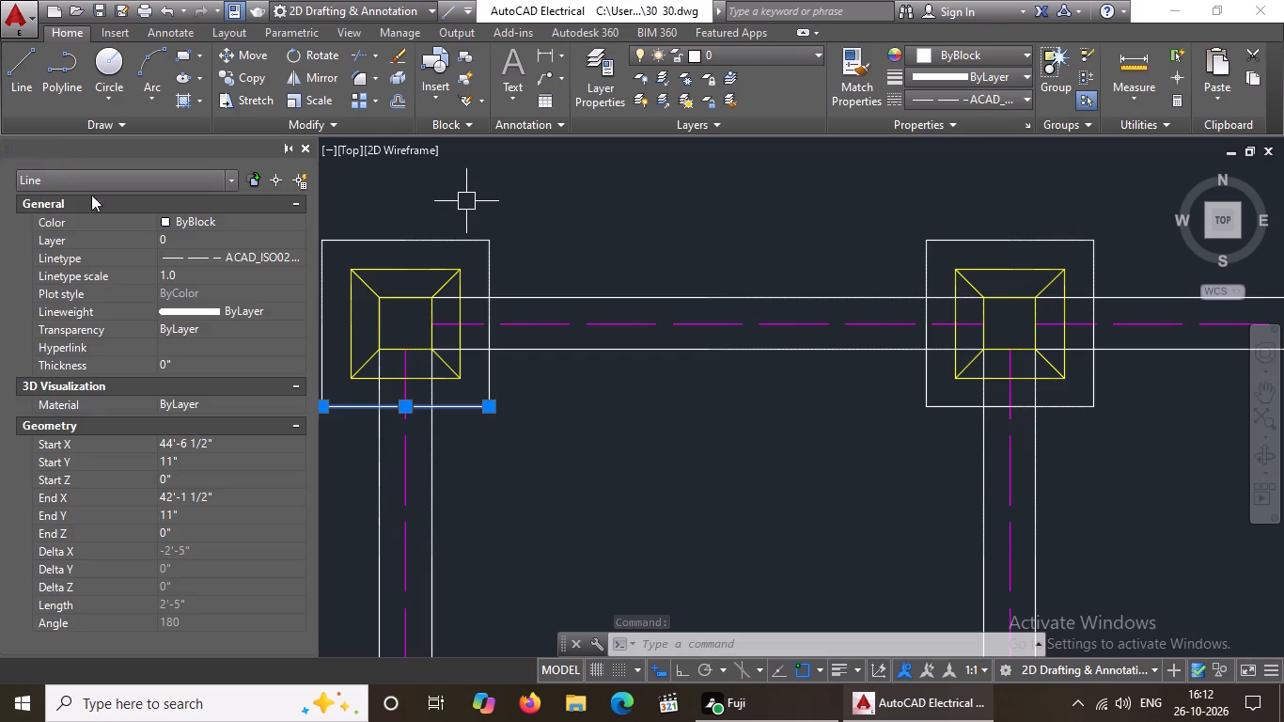
left_click(192, 273)
key("BackSpace")
key("BackSpace")
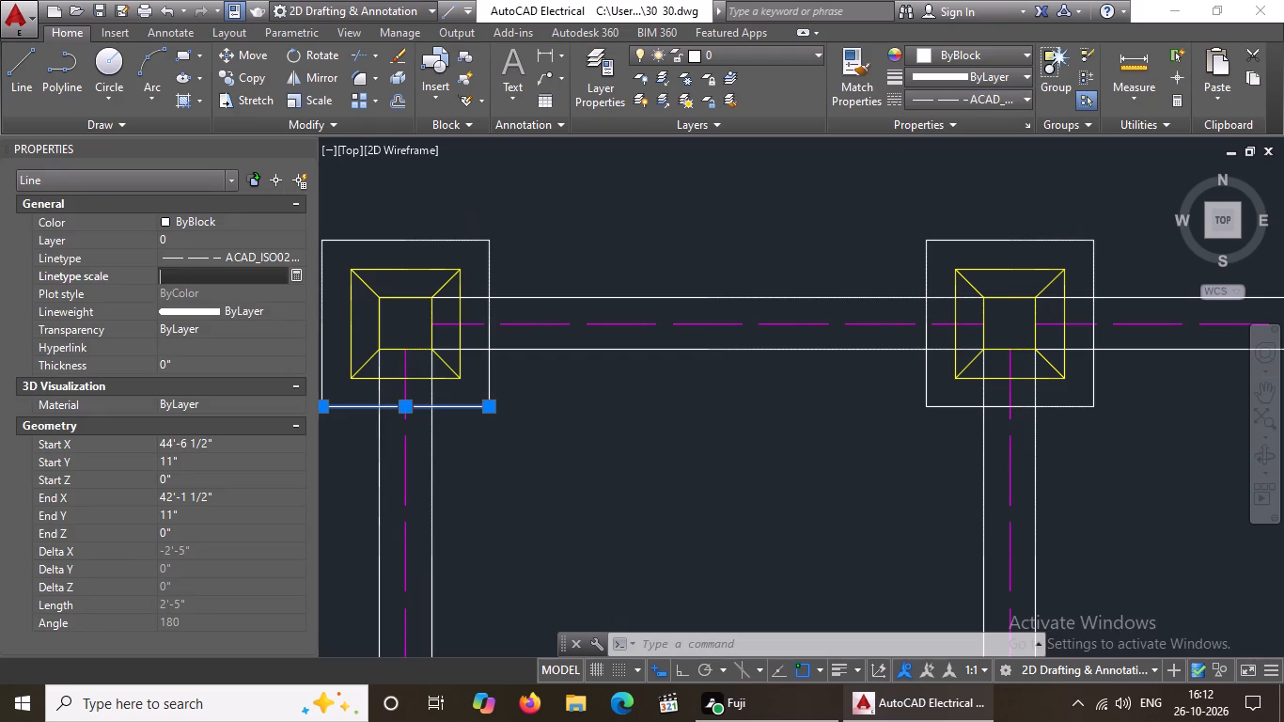
type("0.5")
key("Return")
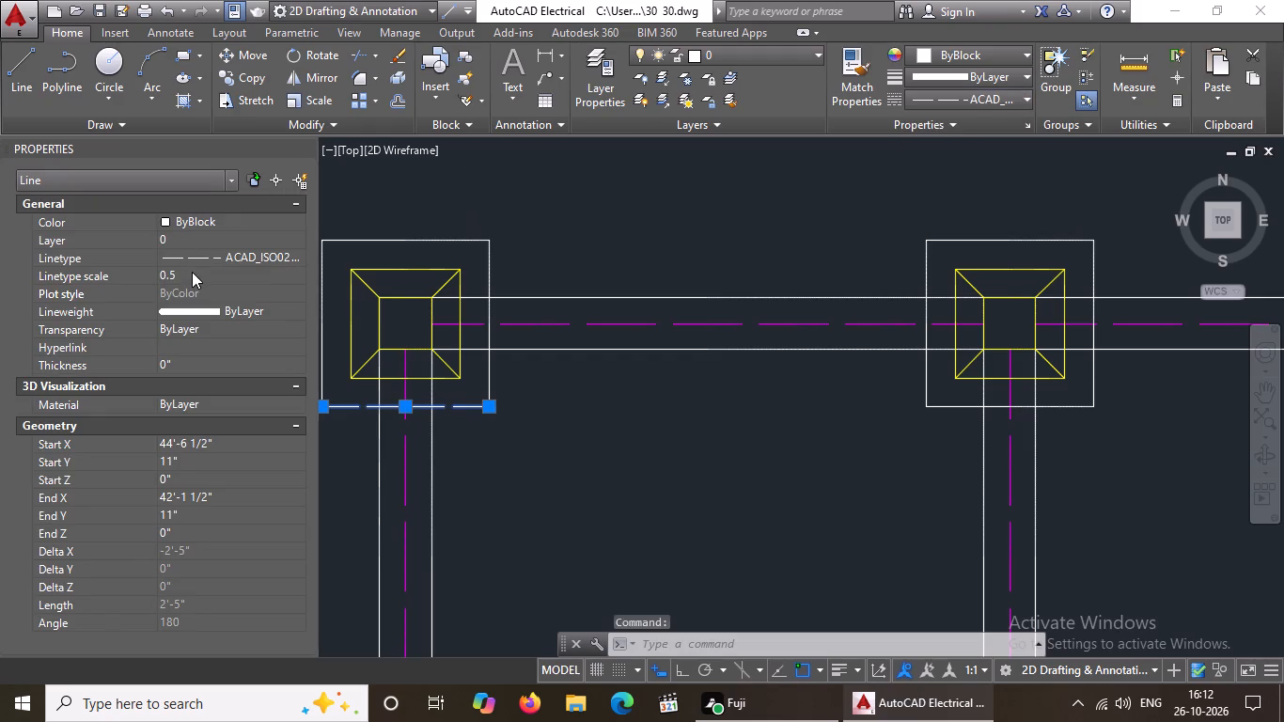
Give the outer square's right edge on the top row's leftmost footing the ACAD_ISO02W100 linetype at scale 0.5.
left_click(489, 263)
left_click(979, 100)
left_click(972, 168)
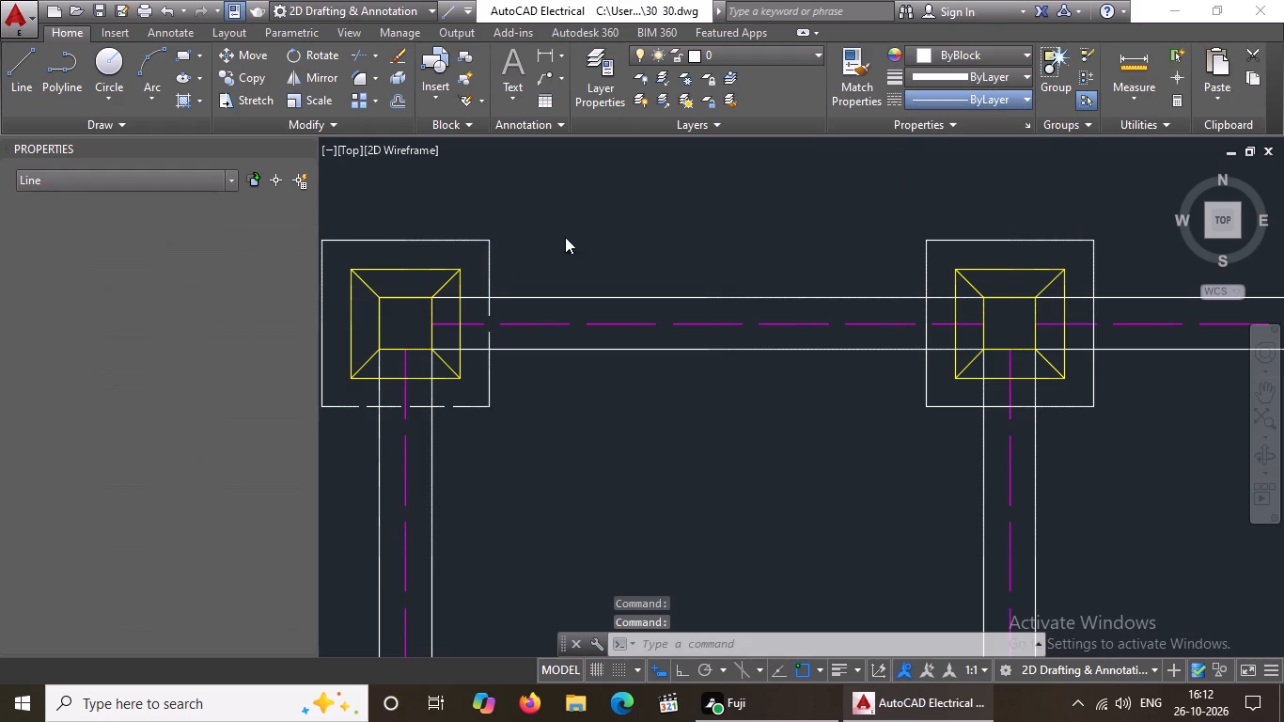
left_click(191, 271)
key("BackSpace")
key("BackSpace")
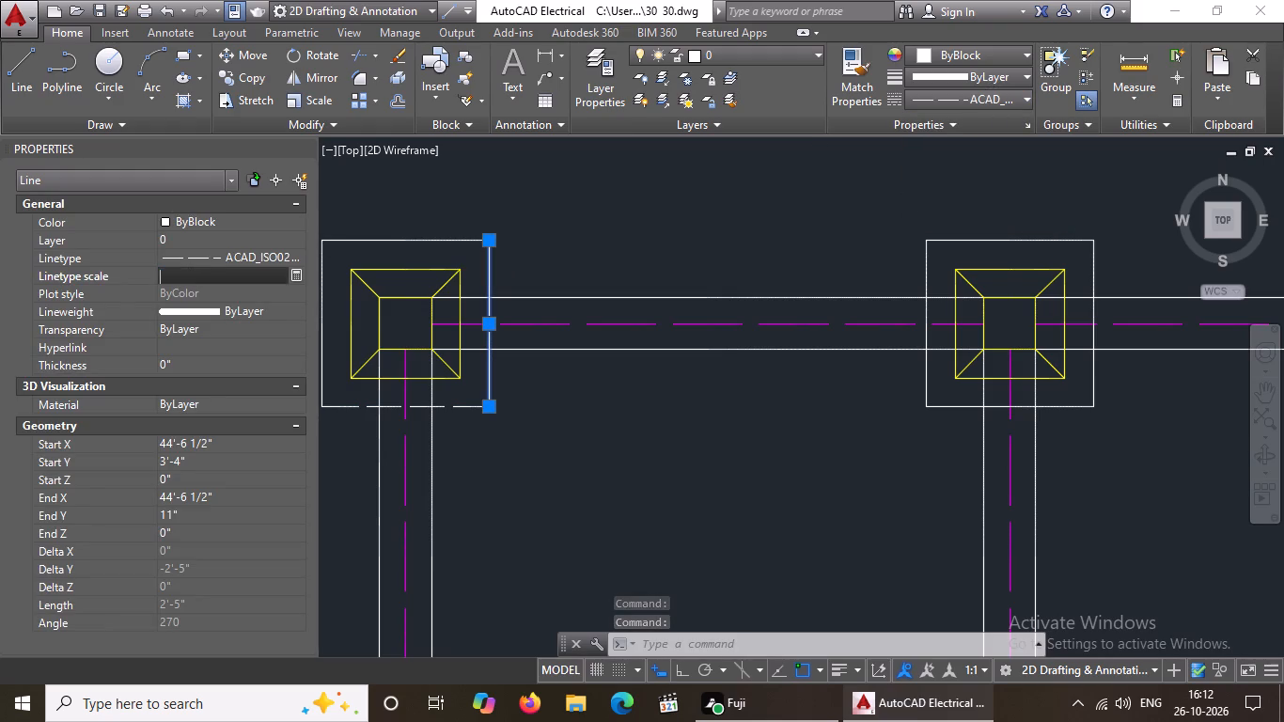
type("0.5")
key("Return")
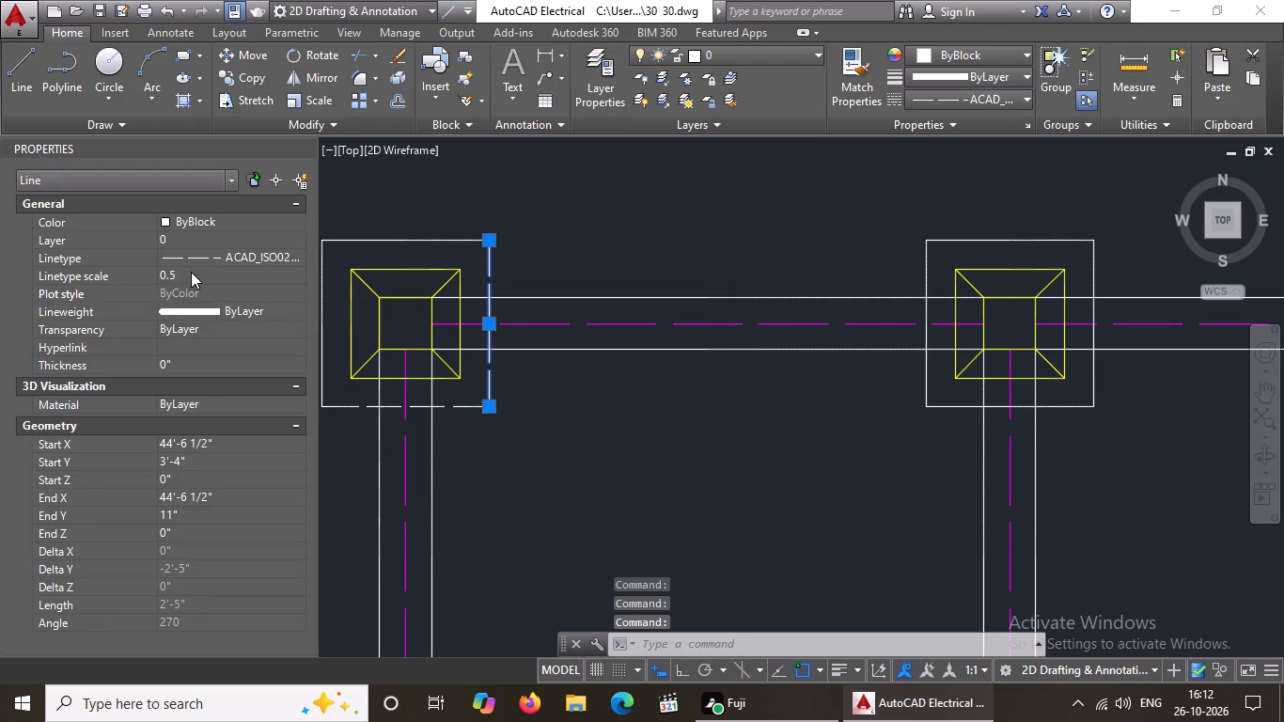
Give the outer square's top edge on the top row's leftmost footing the ACAD_ISO02W100 linetype at scale 0.5.
left_click(391, 239)
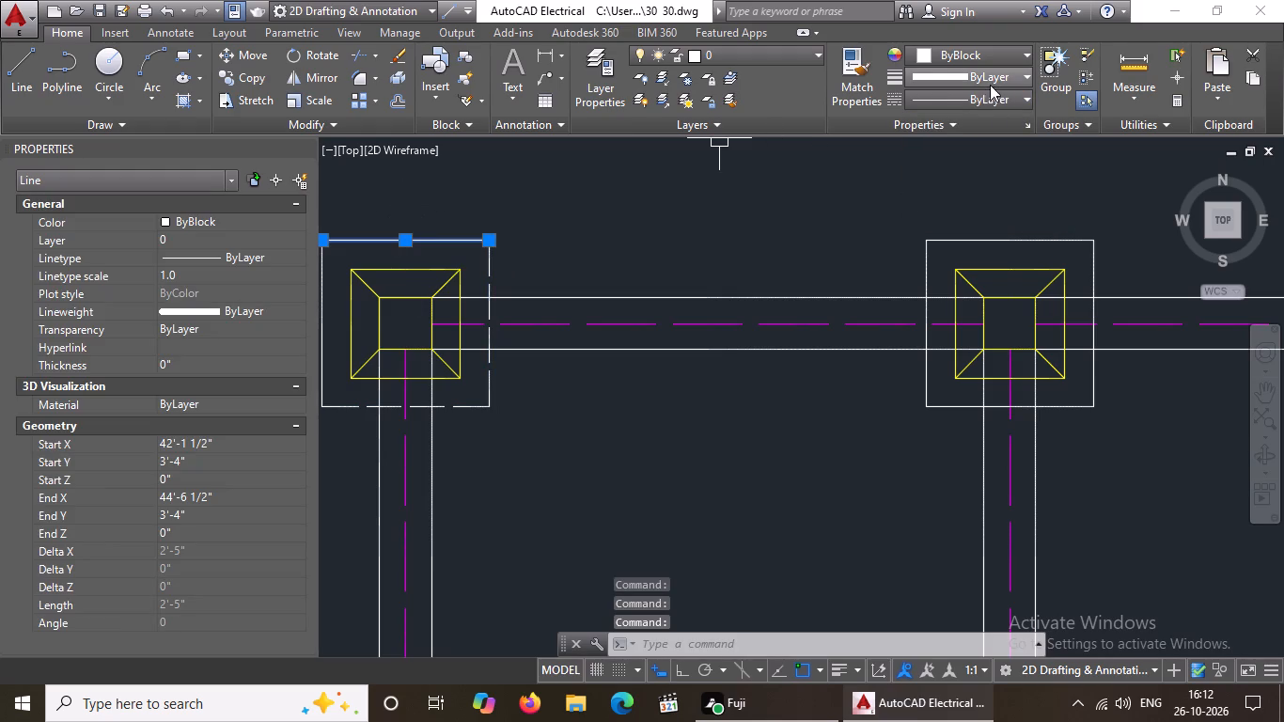
left_click(972, 92)
left_click(987, 169)
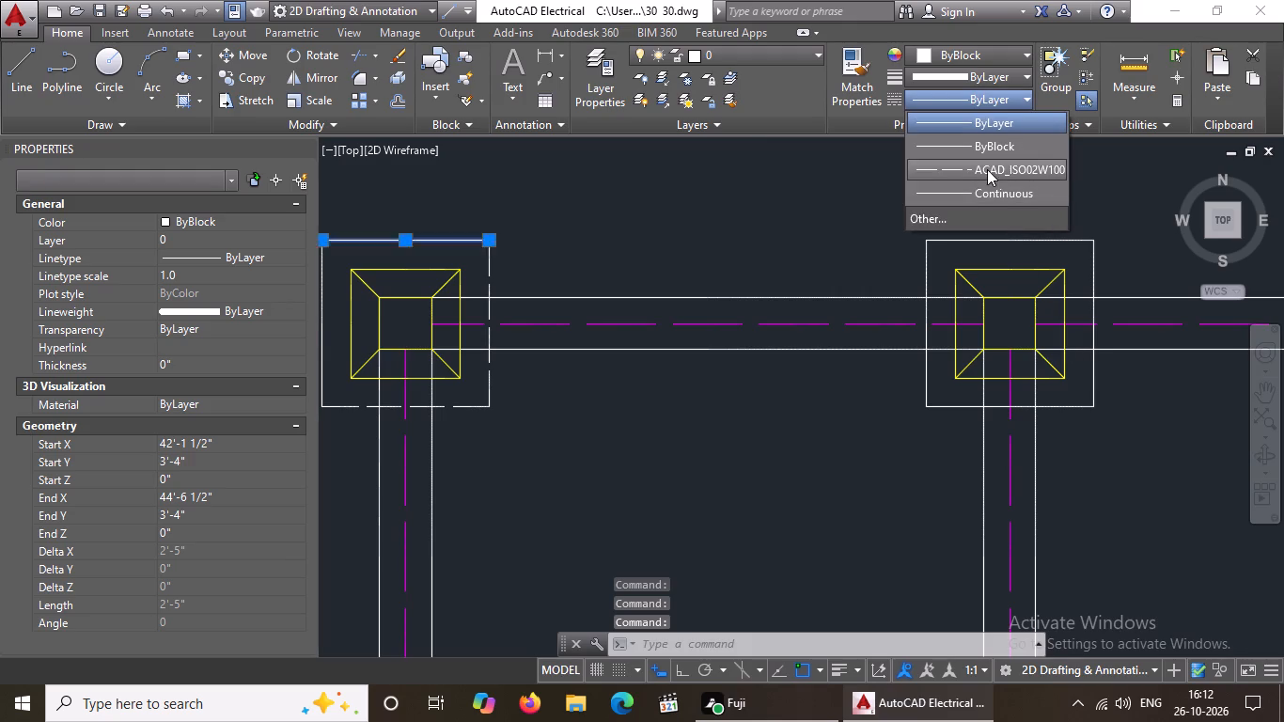
left_click(202, 274)
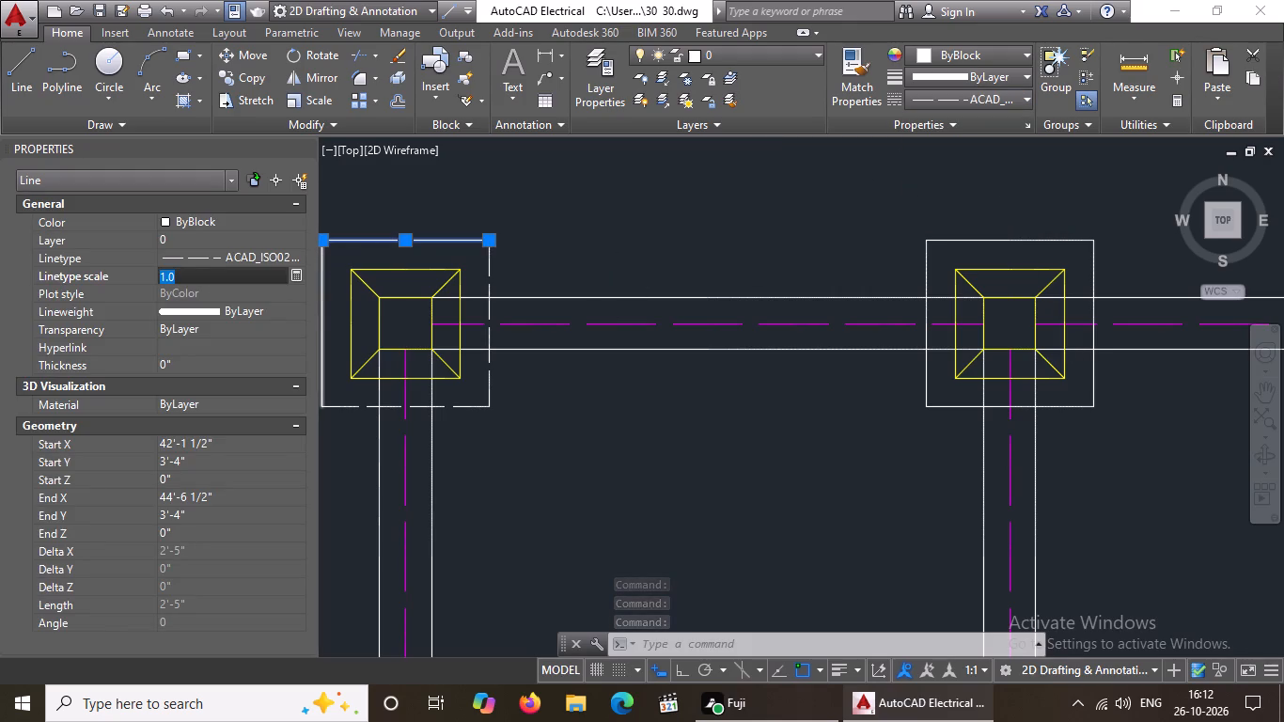
key("BackSpace")
key("BackSpace")
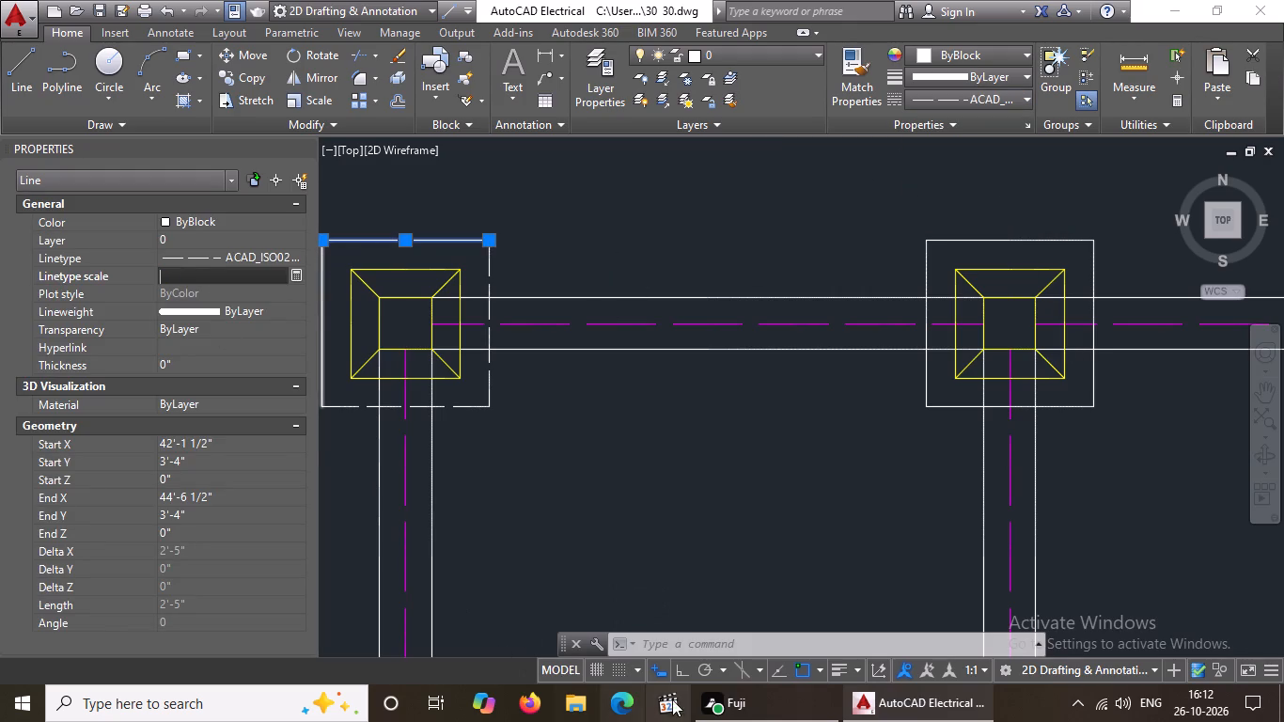
type("0.5")
key("Return")
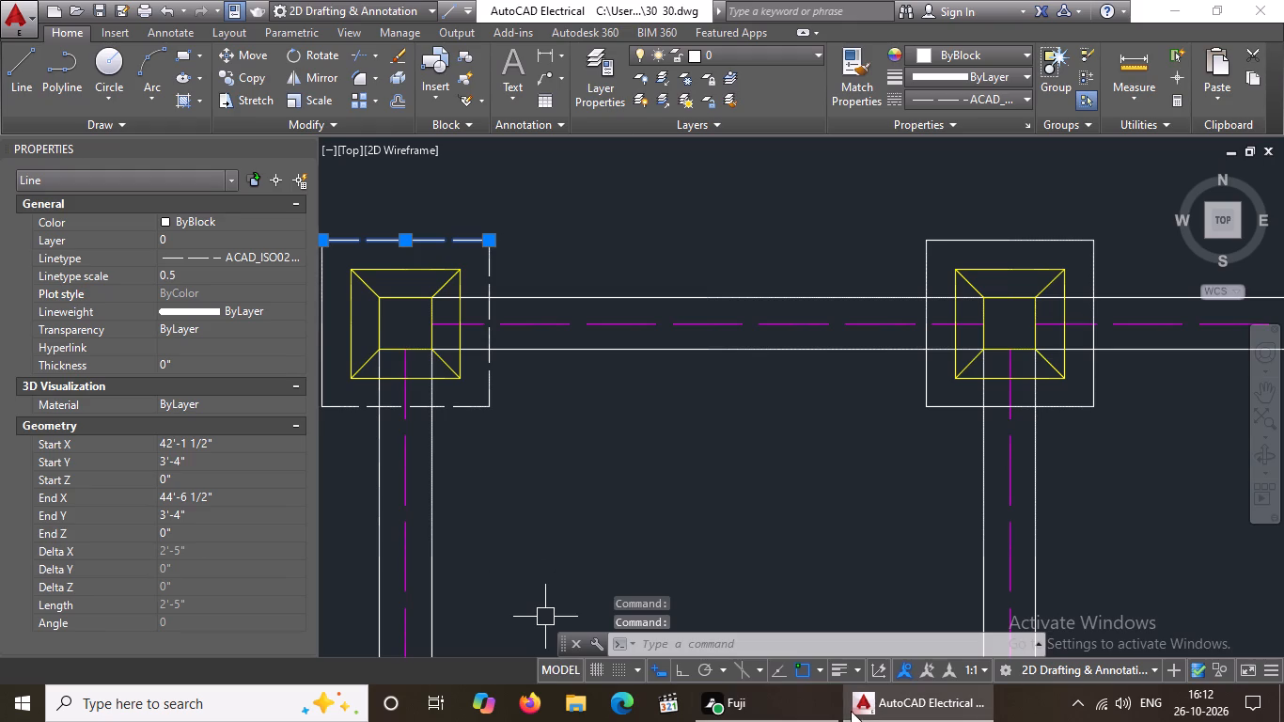
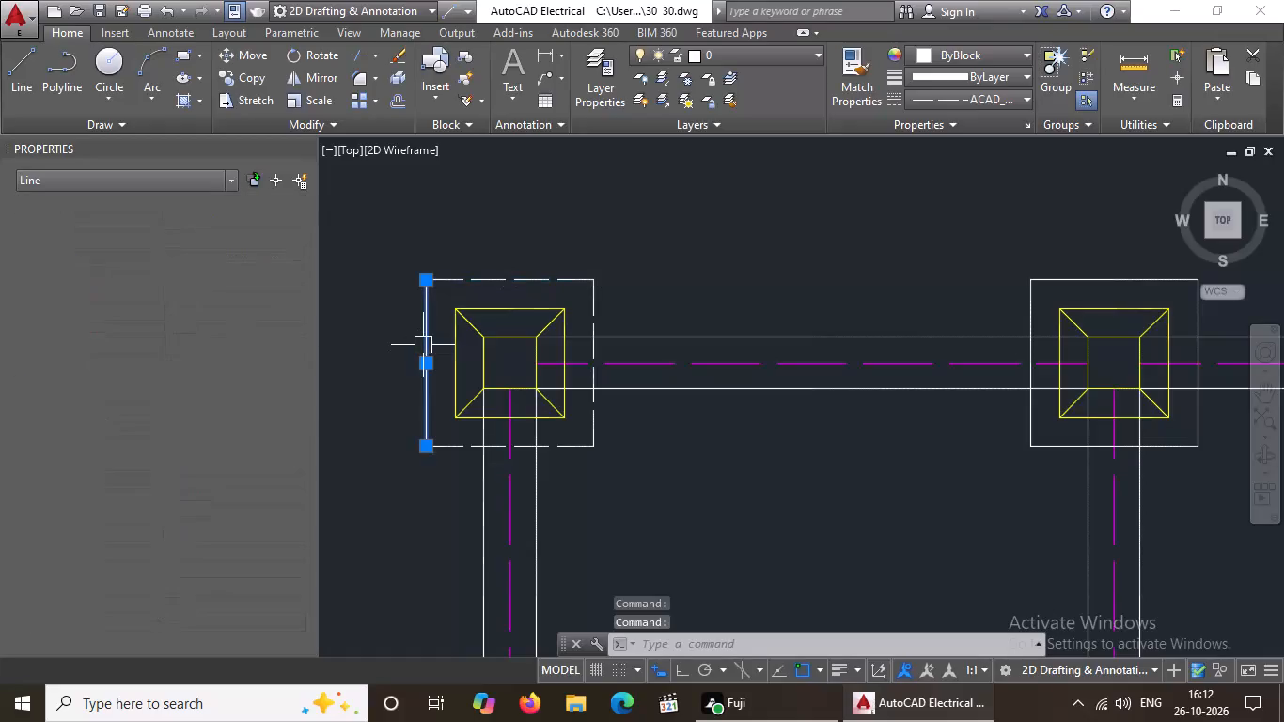
Give the outer square's left edge on the top row's leftmost footing the ACAD_ISO02W100 linetype at scale 0.5.
left_click(198, 273)
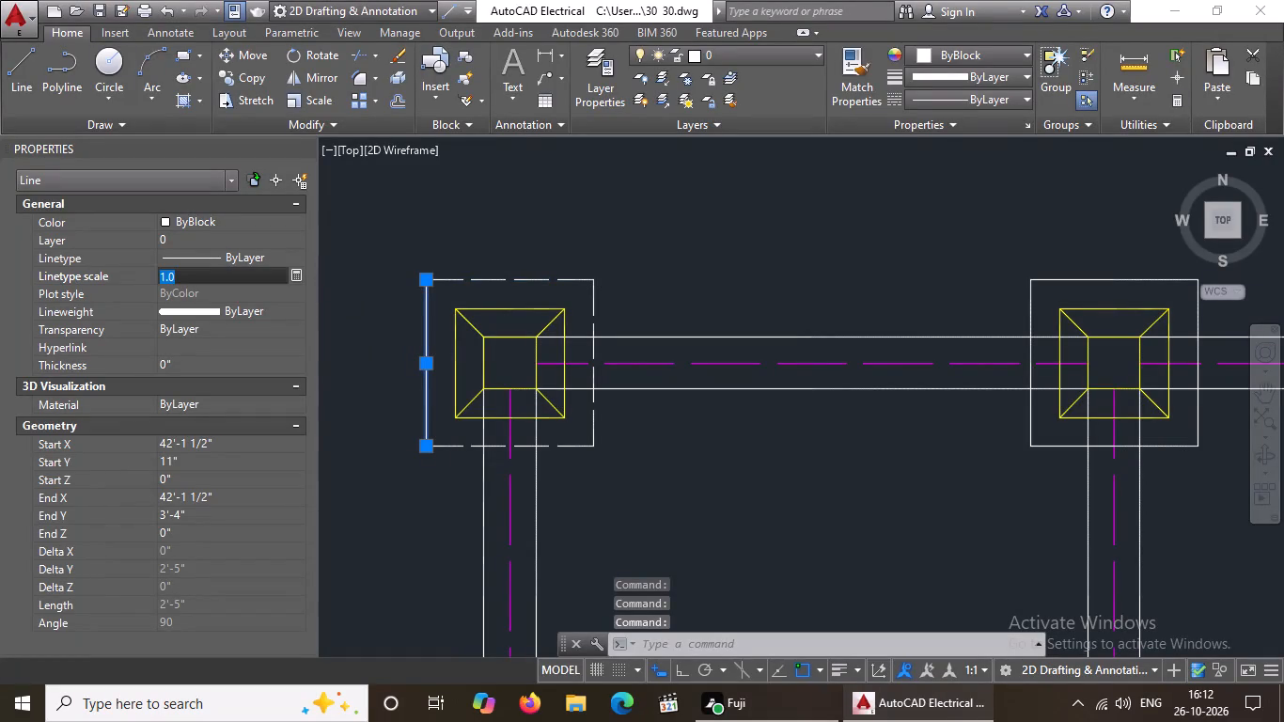
key("BackSpace")
key("BackSpace")
type("0.5")
key("Return")
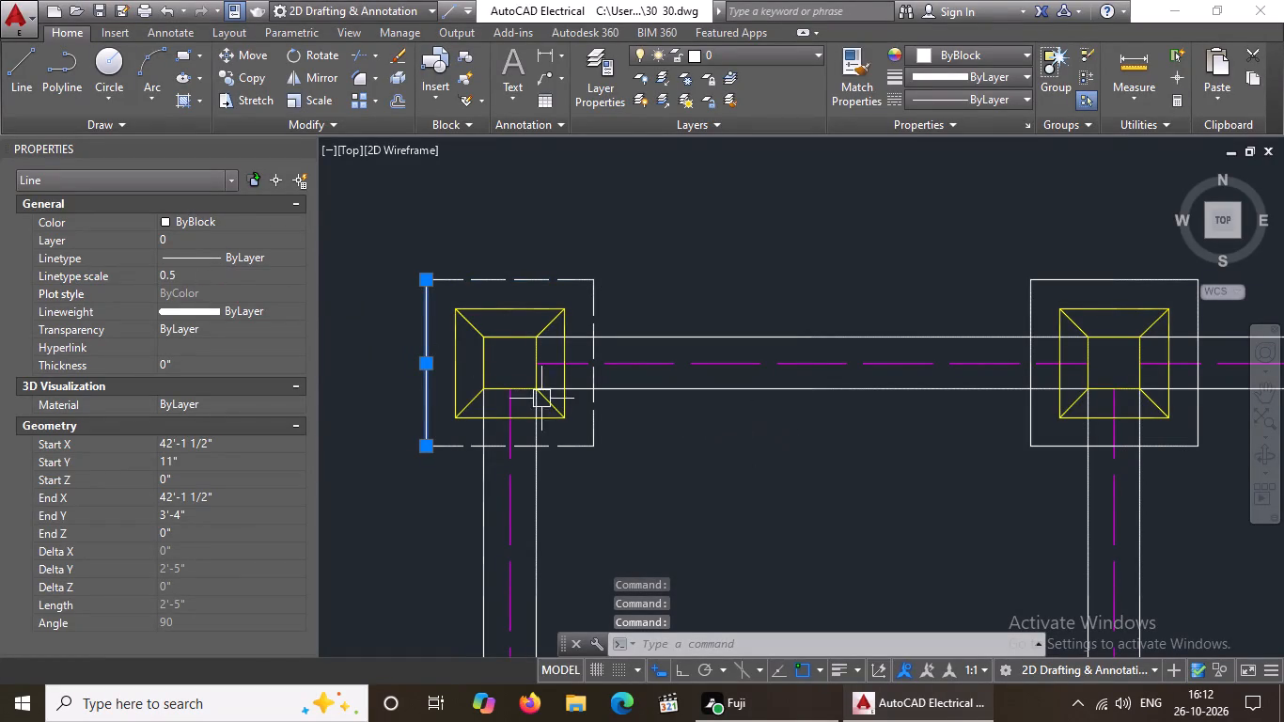
left_click(978, 96)
left_click(952, 166)
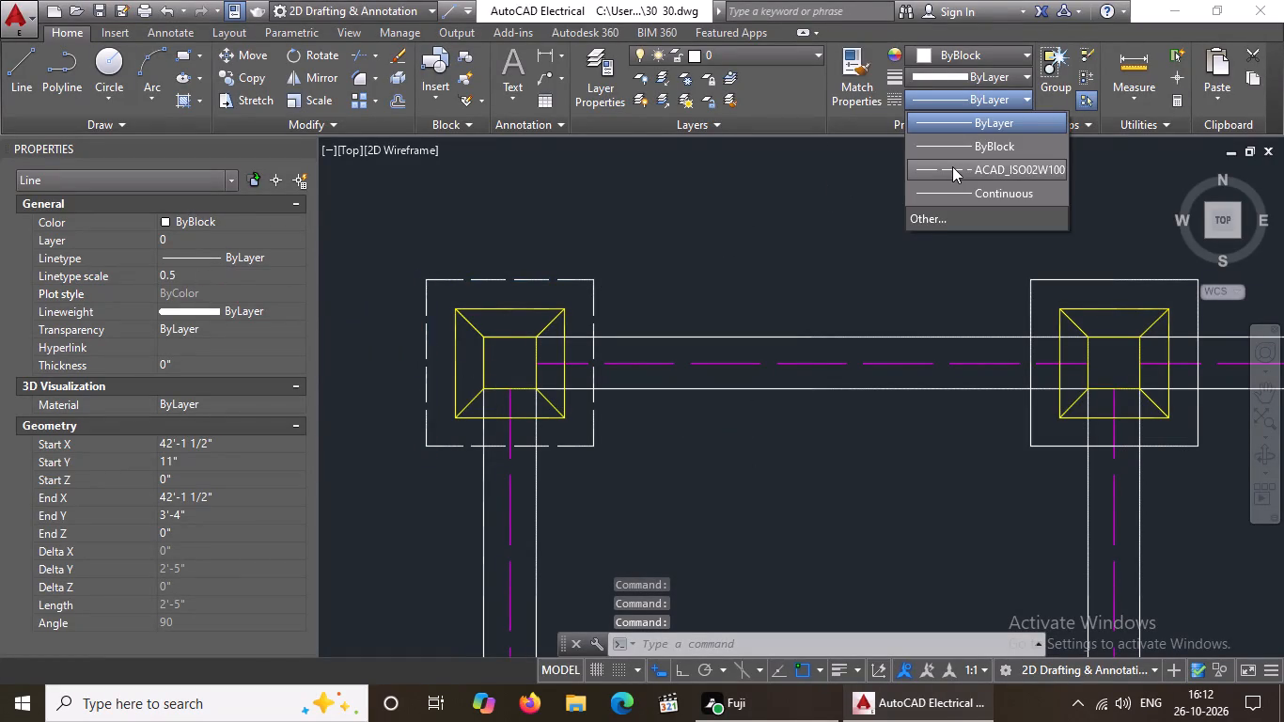
Give the outer square's top edge on the top row's second footing from the left the ACAD_ISO02W100 linetype at scale 0.5.
scroll(655, 297, "down", 2)
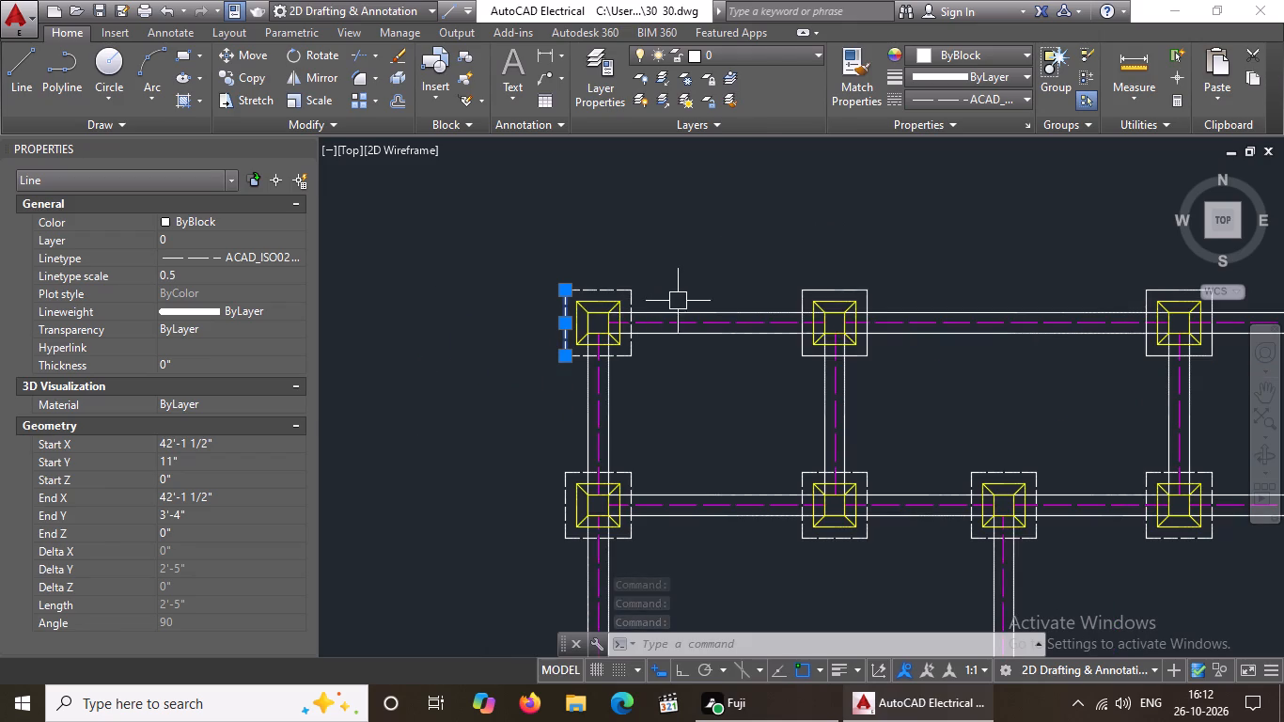
scroll(867, 307, "up", 2)
left_click(813, 265)
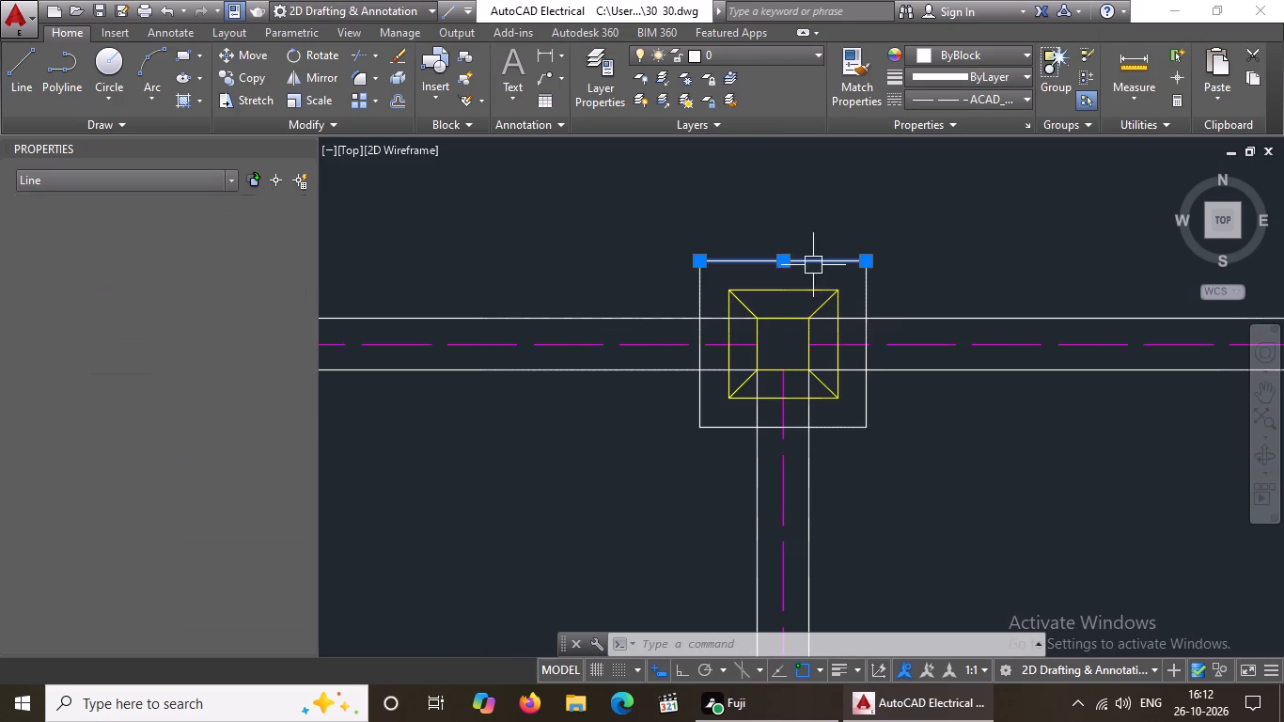
left_click(975, 100)
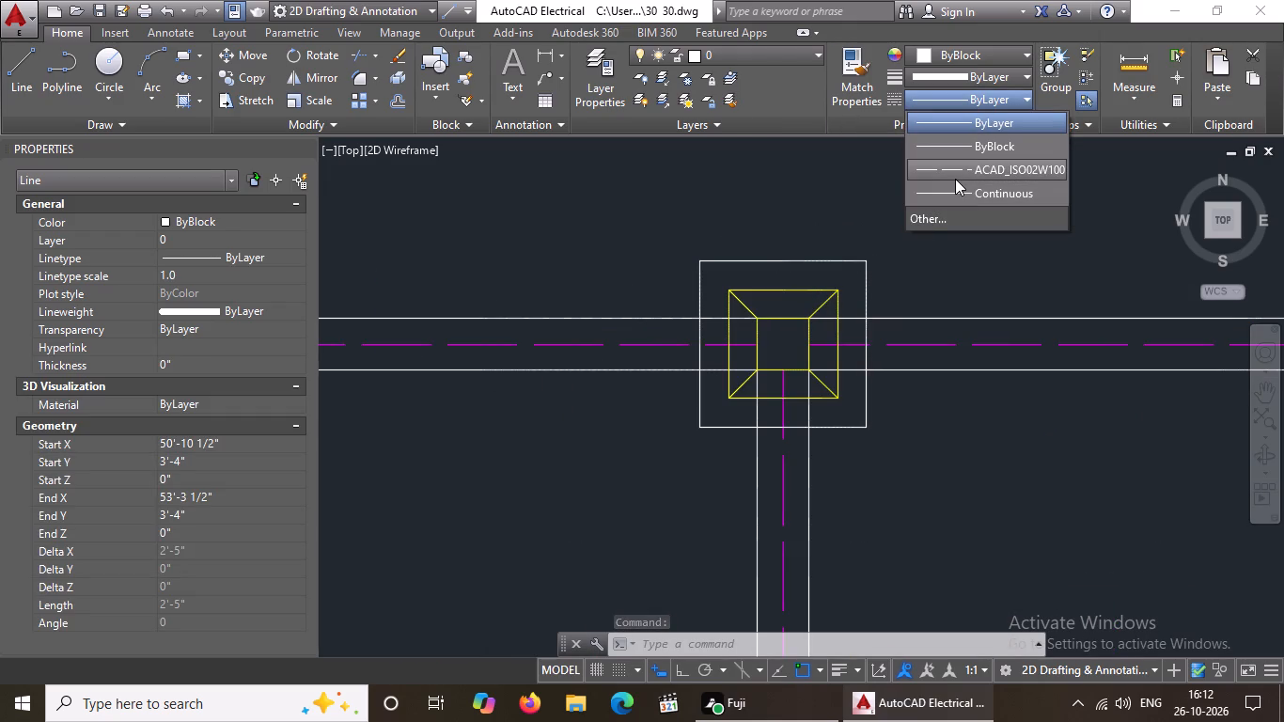
left_click(986, 170)
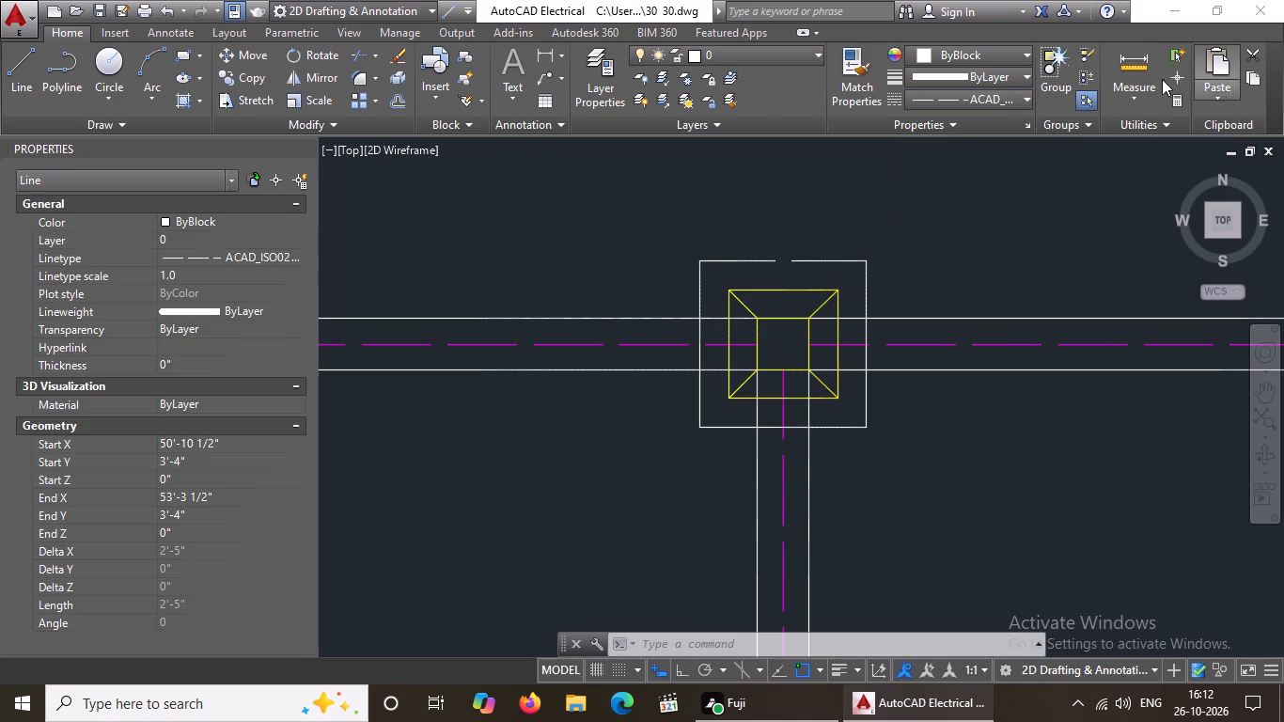
left_click(186, 274)
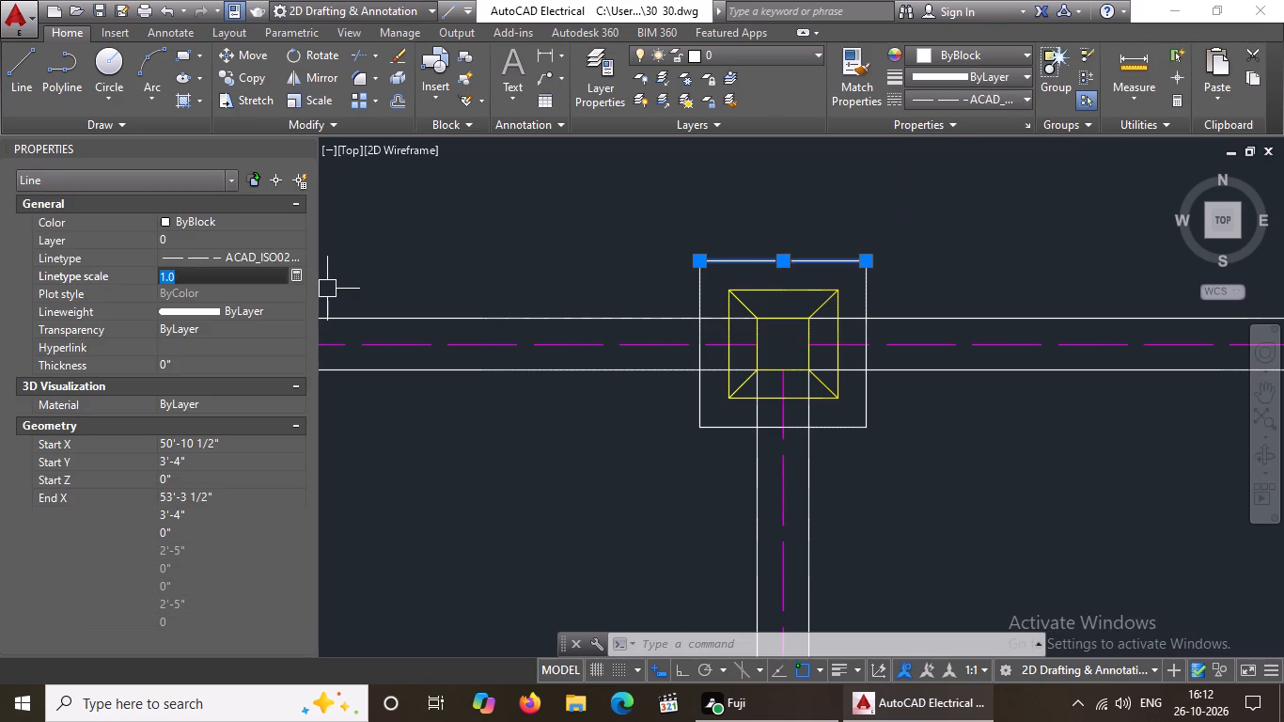
key("BackSpace")
key("BackSpace")
type("0.5")
key("Return")
Give the outer square's bottom edge on the top row's second footing from the left the ACAD_ISO02W100 linetype at scale 0.5.
scroll(194, 272, "up", 2)
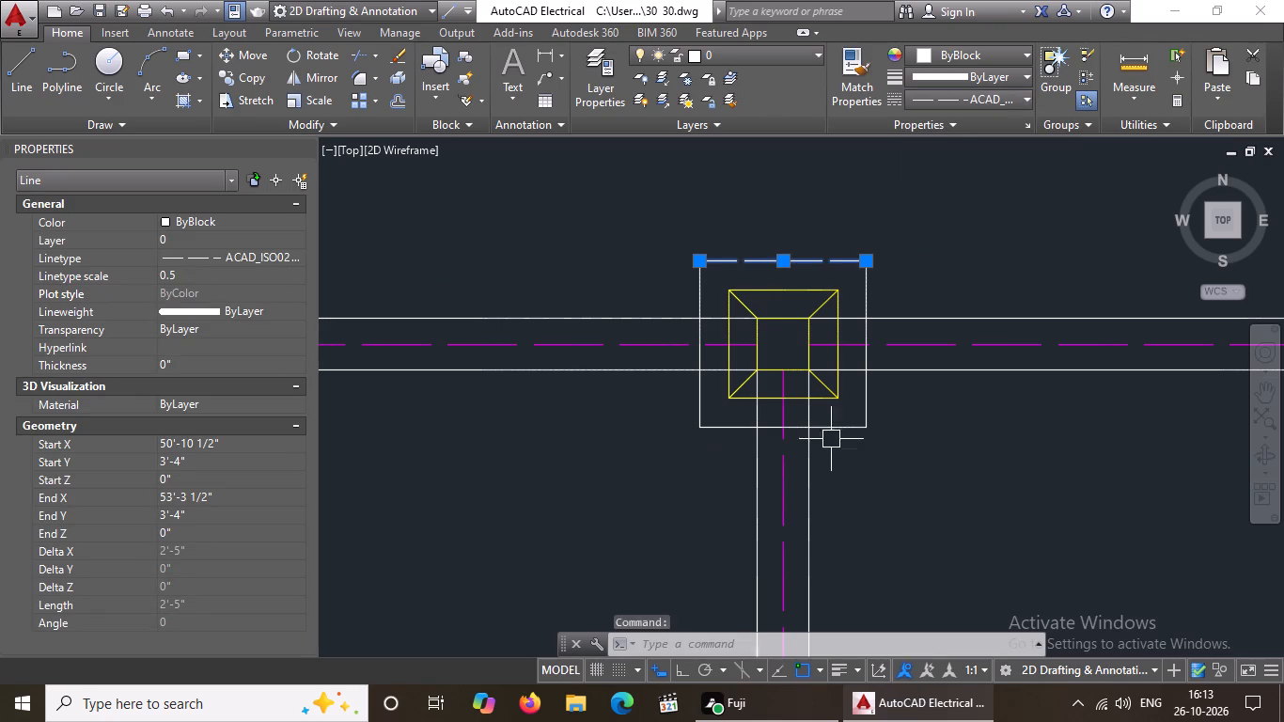
left_click(844, 428)
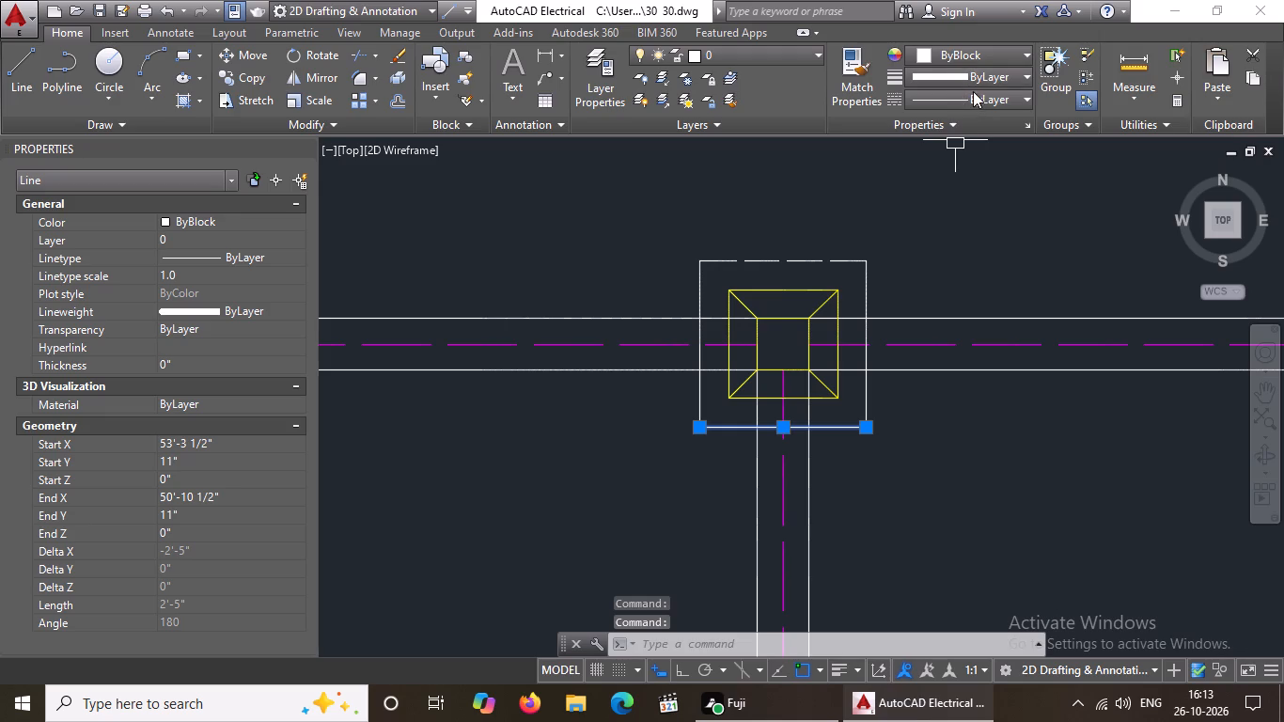
left_click(982, 102)
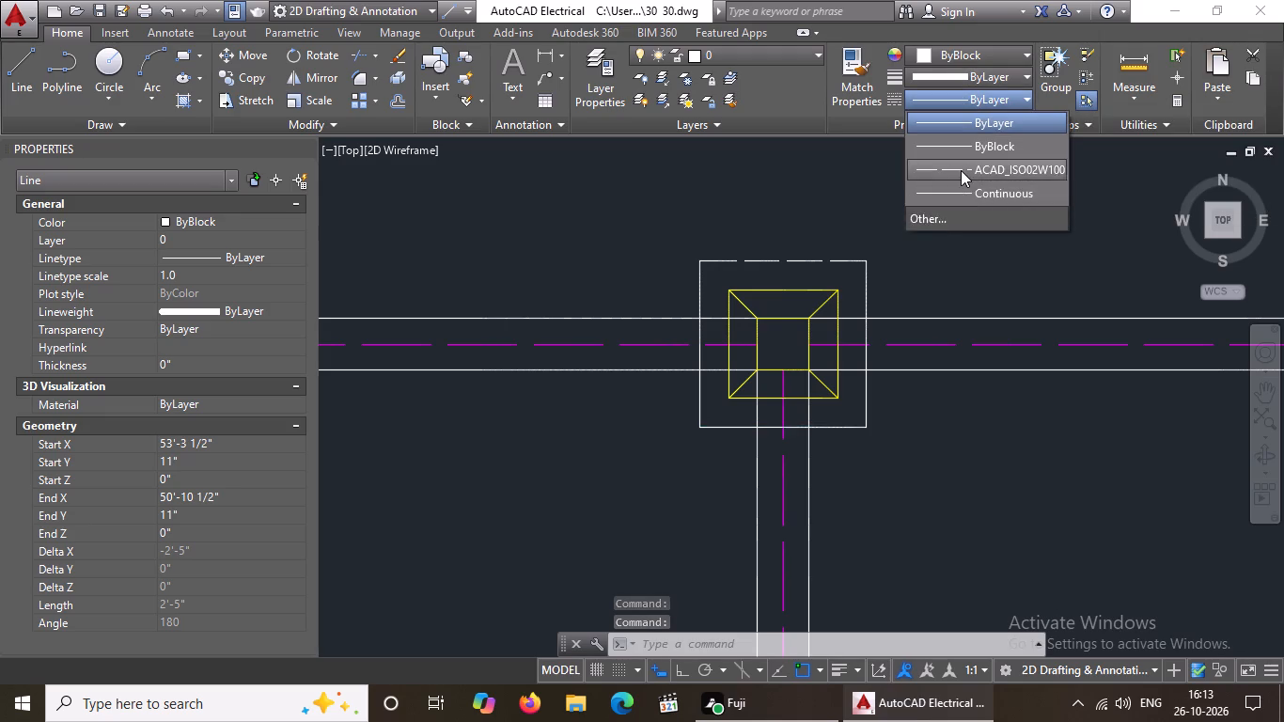
left_click(961, 169)
left_click(200, 278)
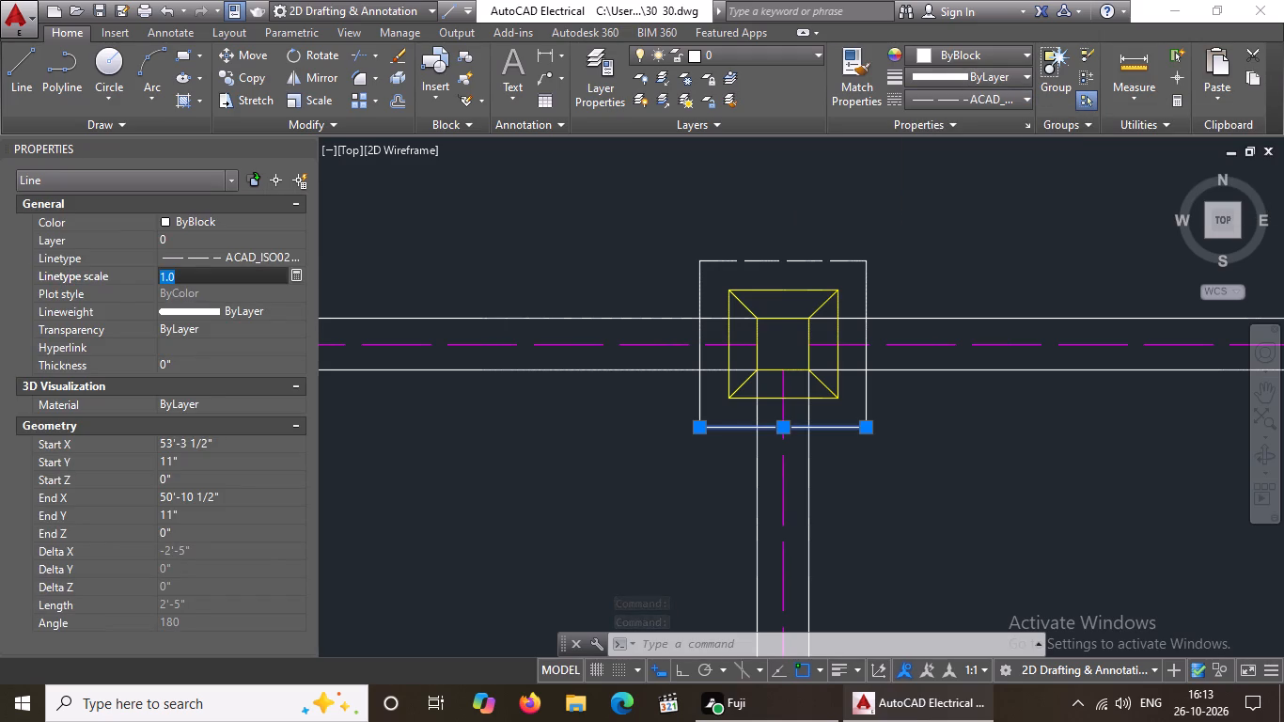
key("BackSpace")
key("BackSpace")
key("BackSpace")
type("0-.5")
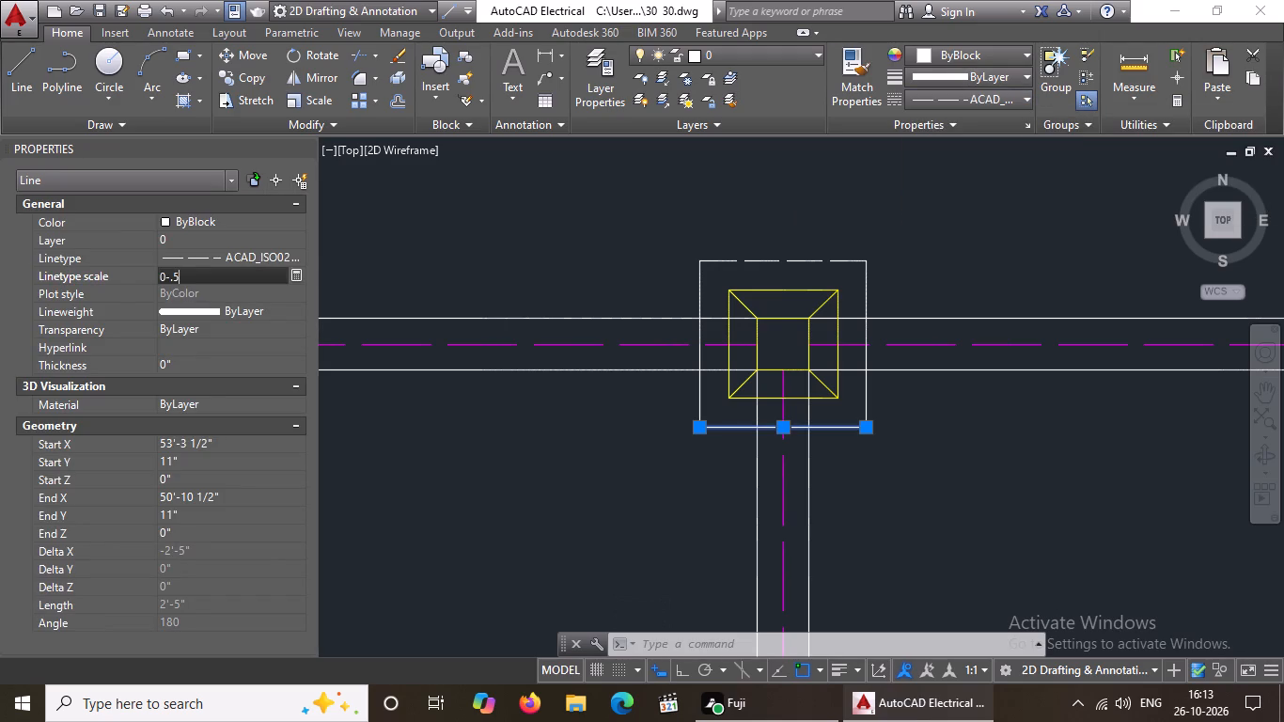
key("Return")
left_click(200, 278)
key("BackSpace")
key("BackSpace")
type("0.5")
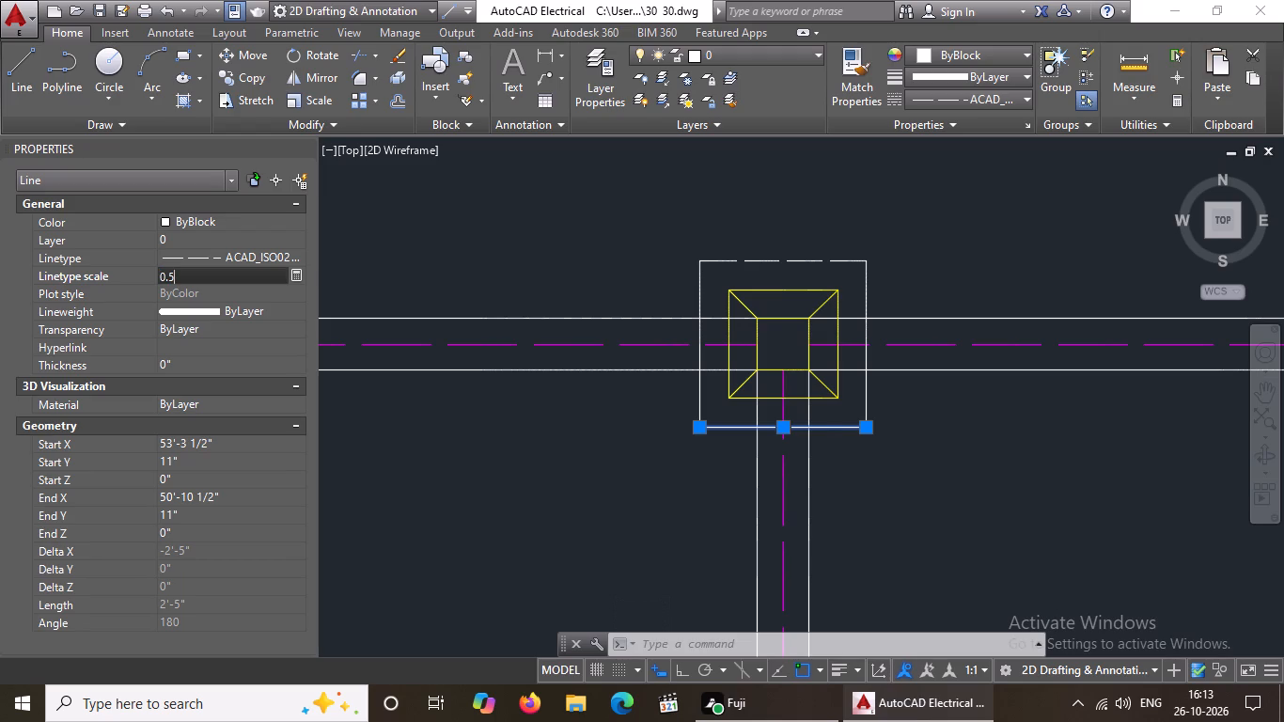
key("Return")
Give the outer square's right edge on the top row's second footing from the left the ACAD_ISO02W100 linetype at scale 0.5.
scroll(196, 289, "down", 2)
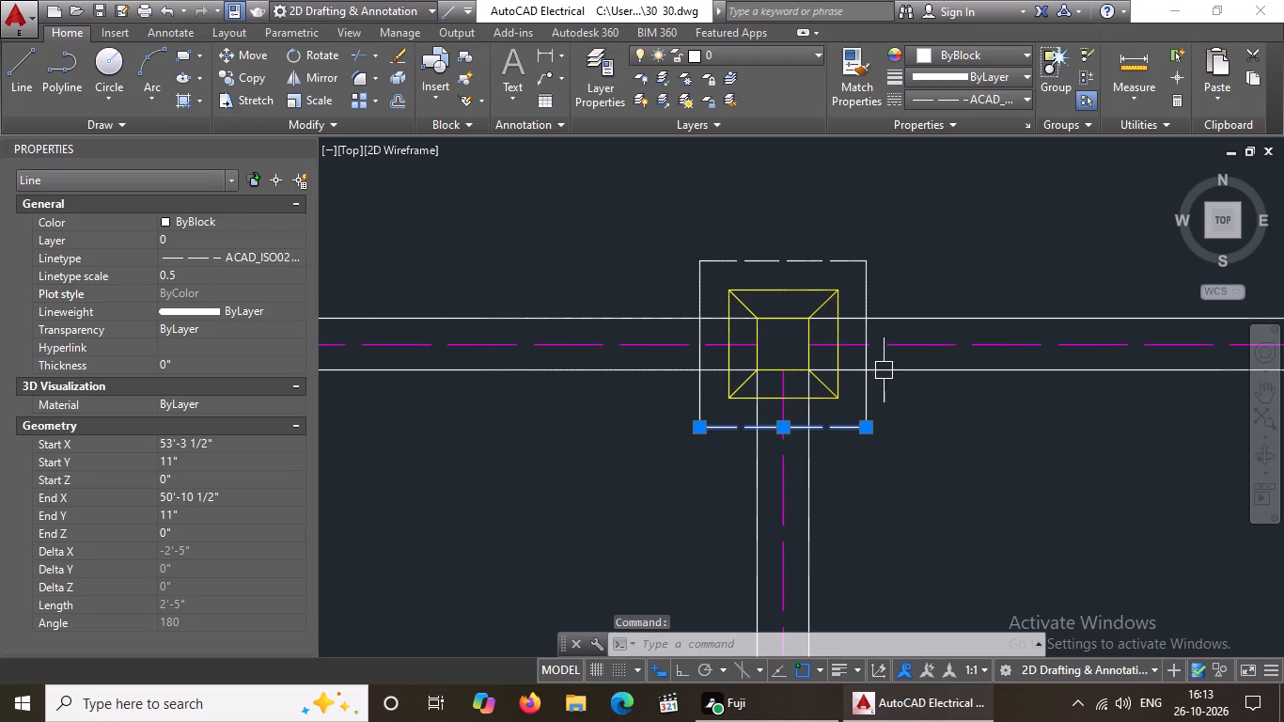
left_click(862, 391)
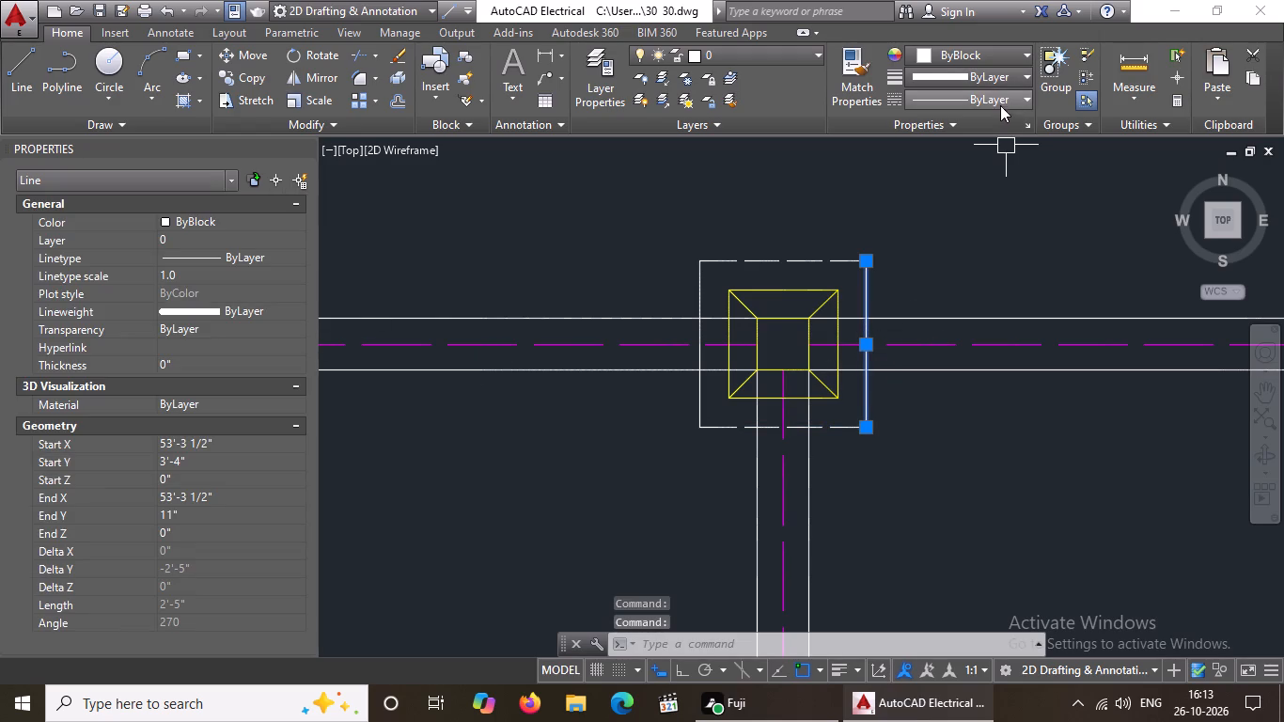
left_click(1000, 102)
left_click(985, 166)
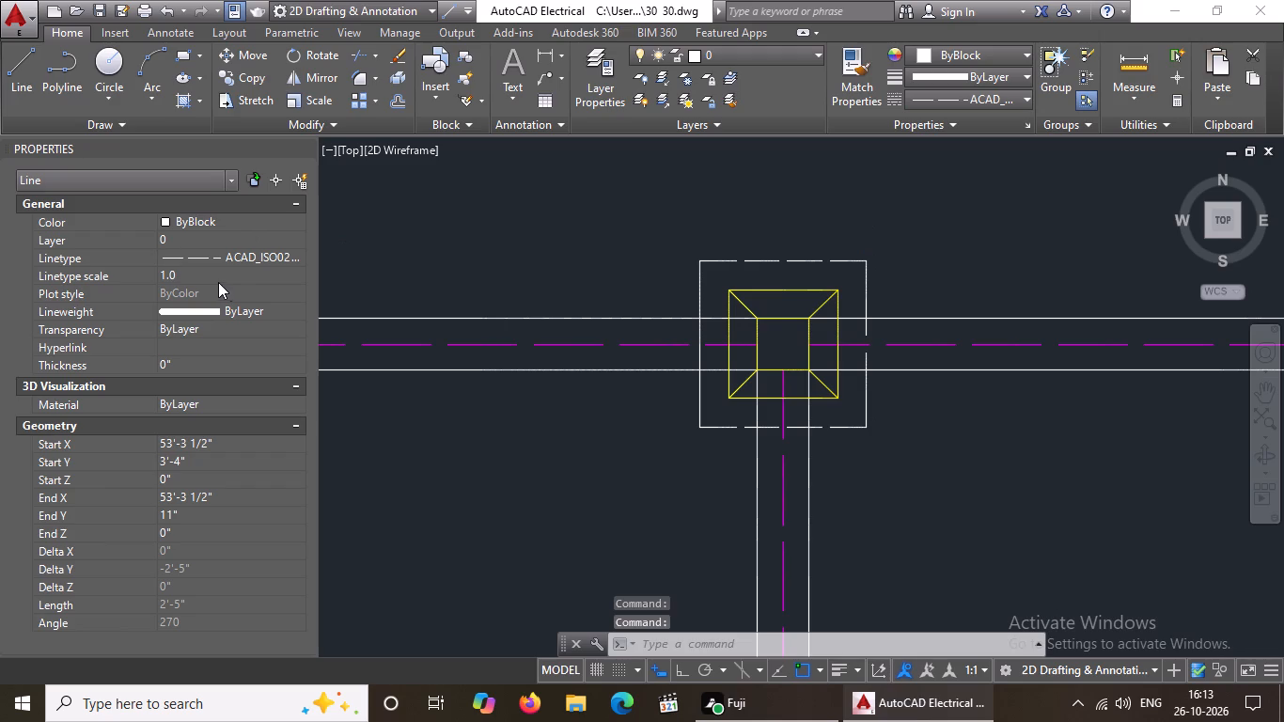
left_click(215, 278)
key("BackSpace")
key("BackSpace")
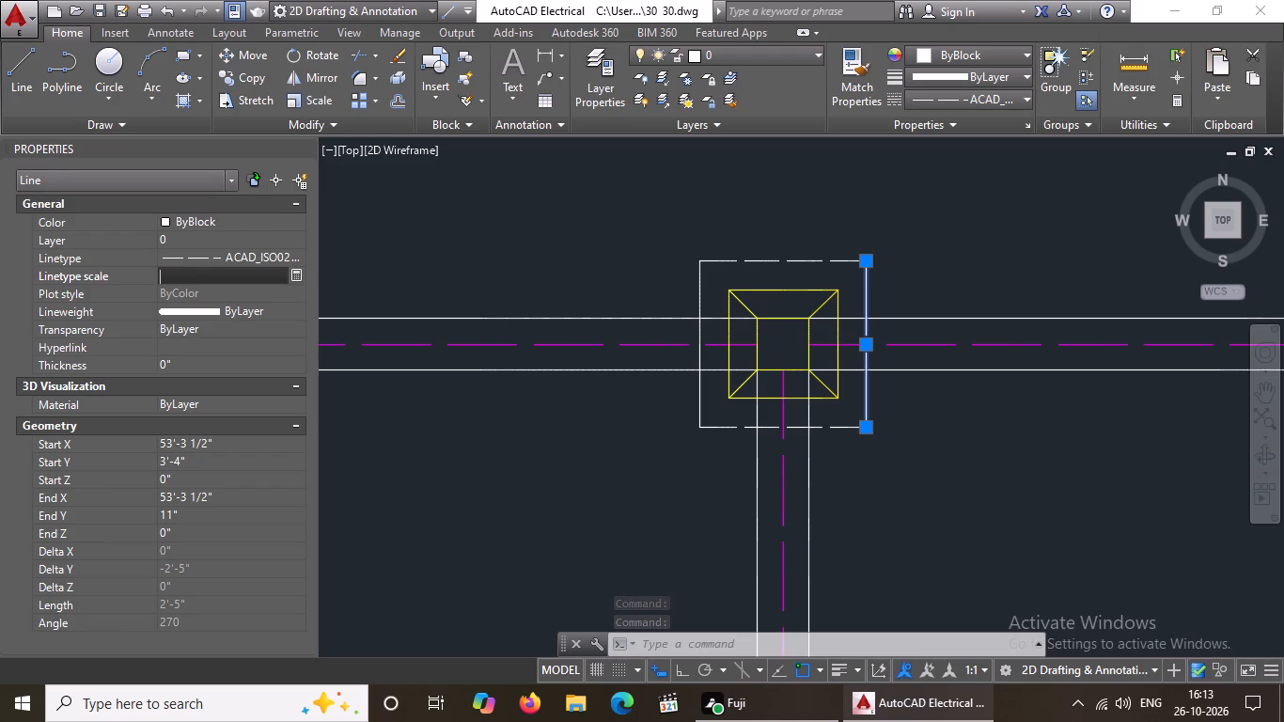
type("0.5")
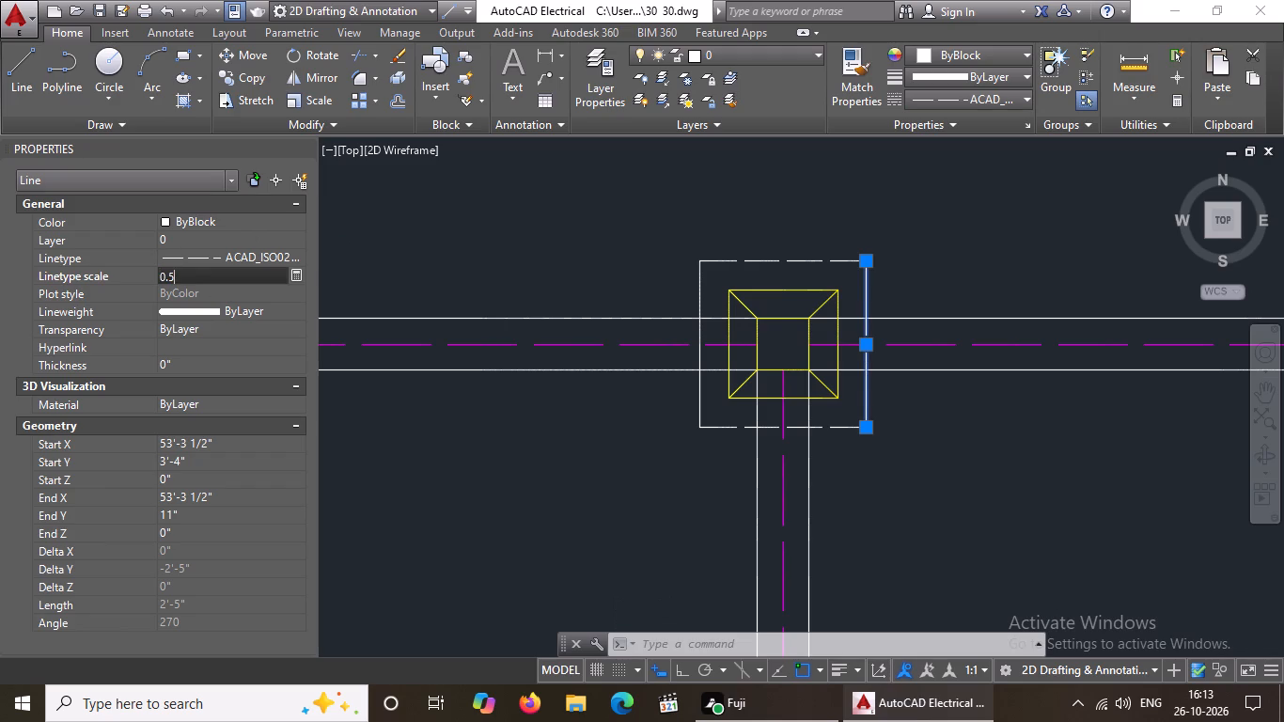
key("Return")
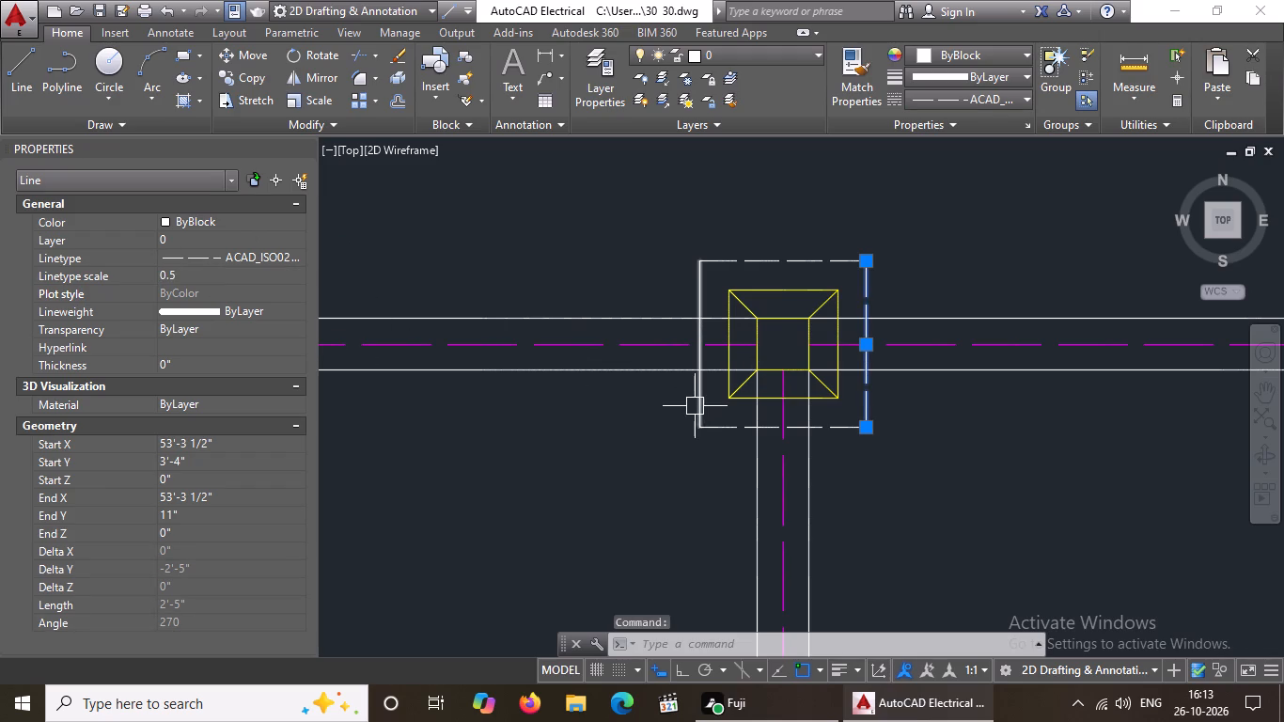
Give the outer square's left edge on the top row's second footing from the left the ACAD_ISO02W100 linetype at scale 0.5.
left_click(697, 404)
scroll(670, 401, "down", 3)
scroll(669, 413, "up", 3)
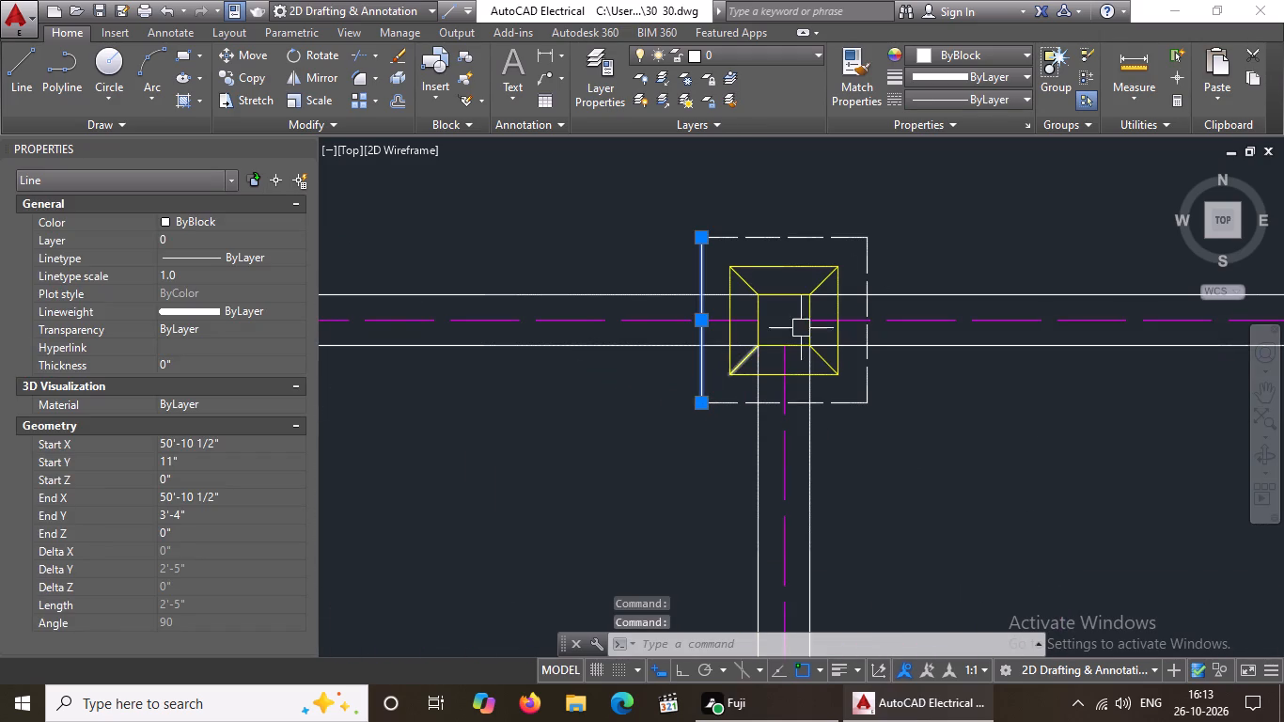
left_click(946, 95)
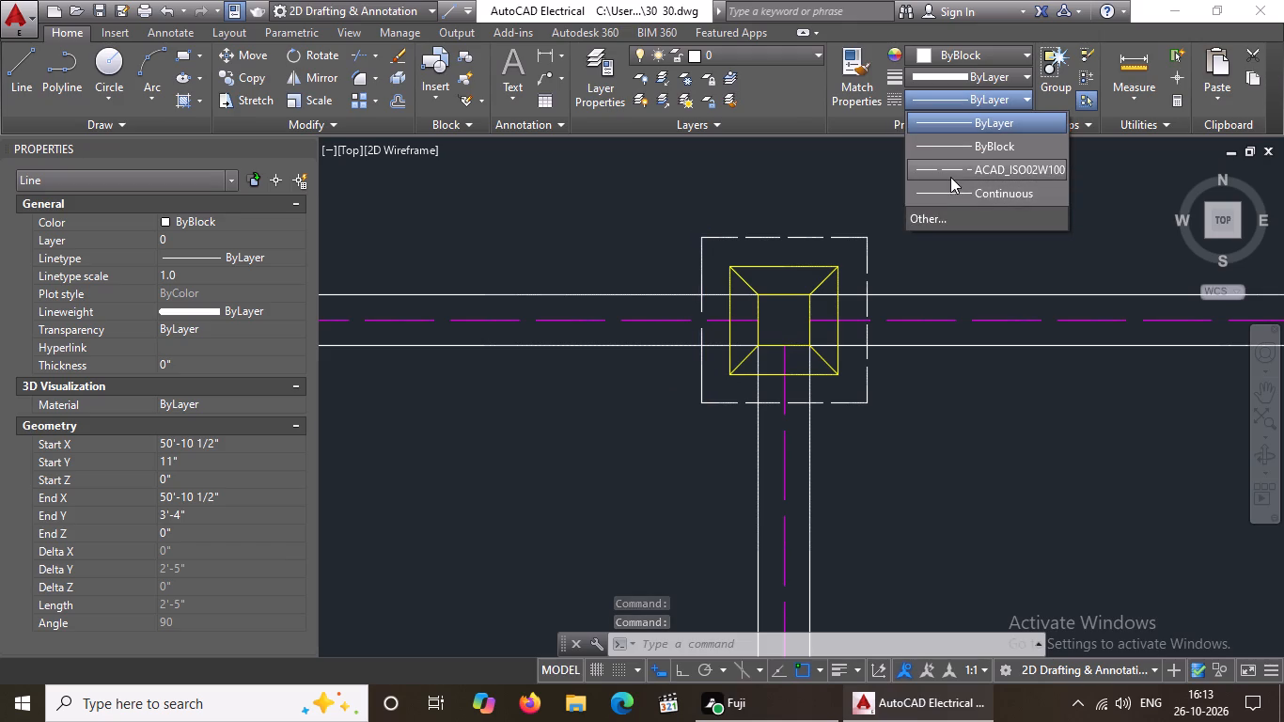
left_click(950, 176)
left_click(214, 279)
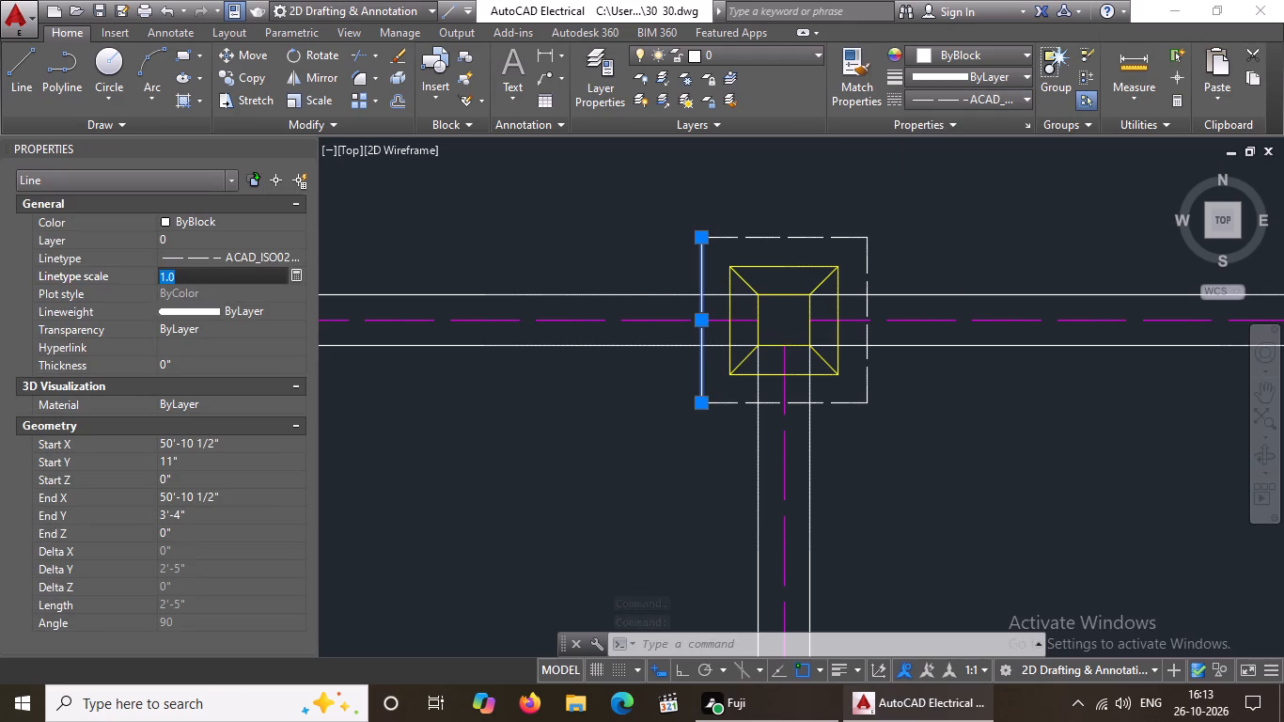
key("BackSpace")
key("BackSpace")
type("0.5")
key("Return")
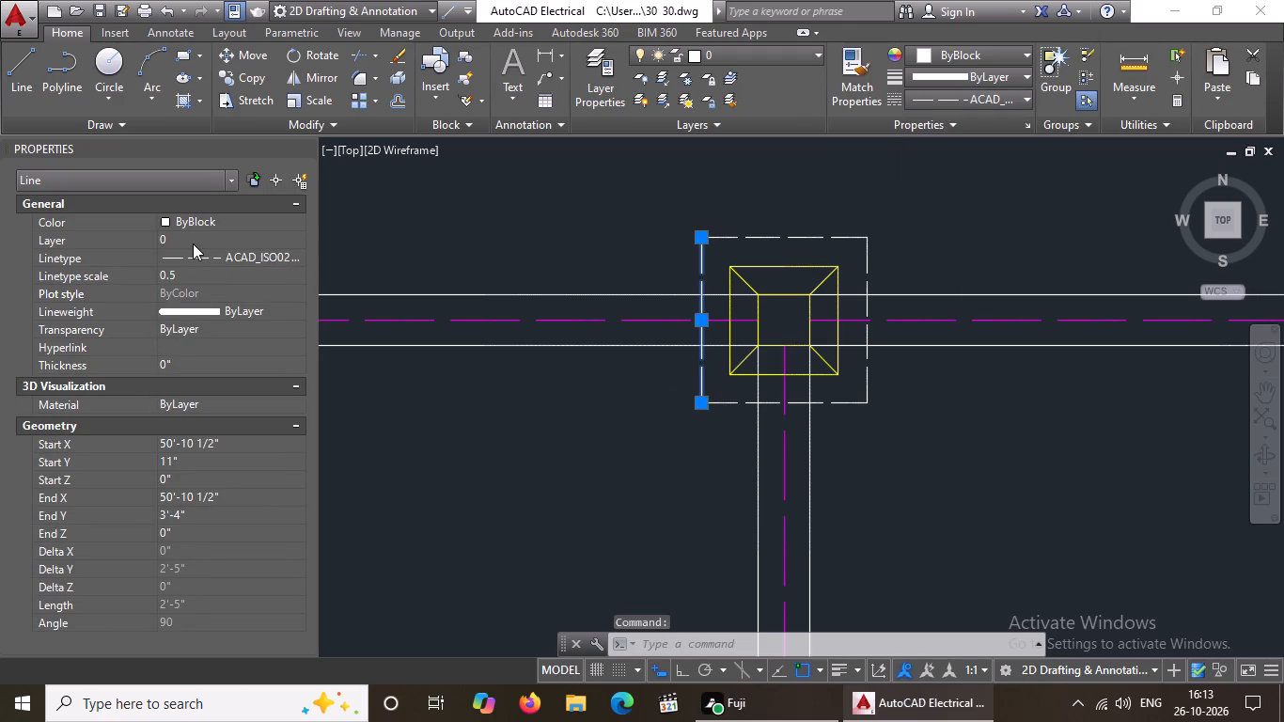
Give the outer square's bottom edge on the top row's third footing from the left the ACAD_ISO02W100 linetype at scale 0.5.
scroll(649, 337, "down", 4)
scroll(654, 337, "up", 1)
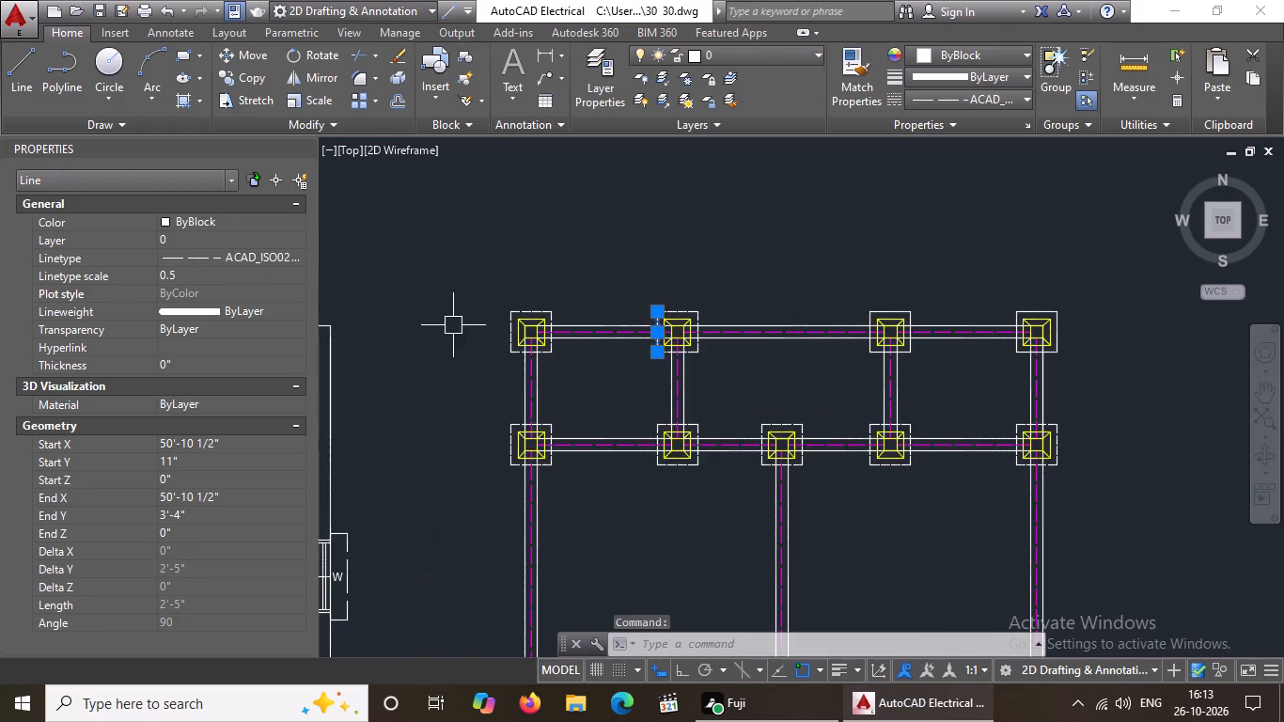
scroll(452, 324, "up", 2)
scroll(795, 376, "down", 3)
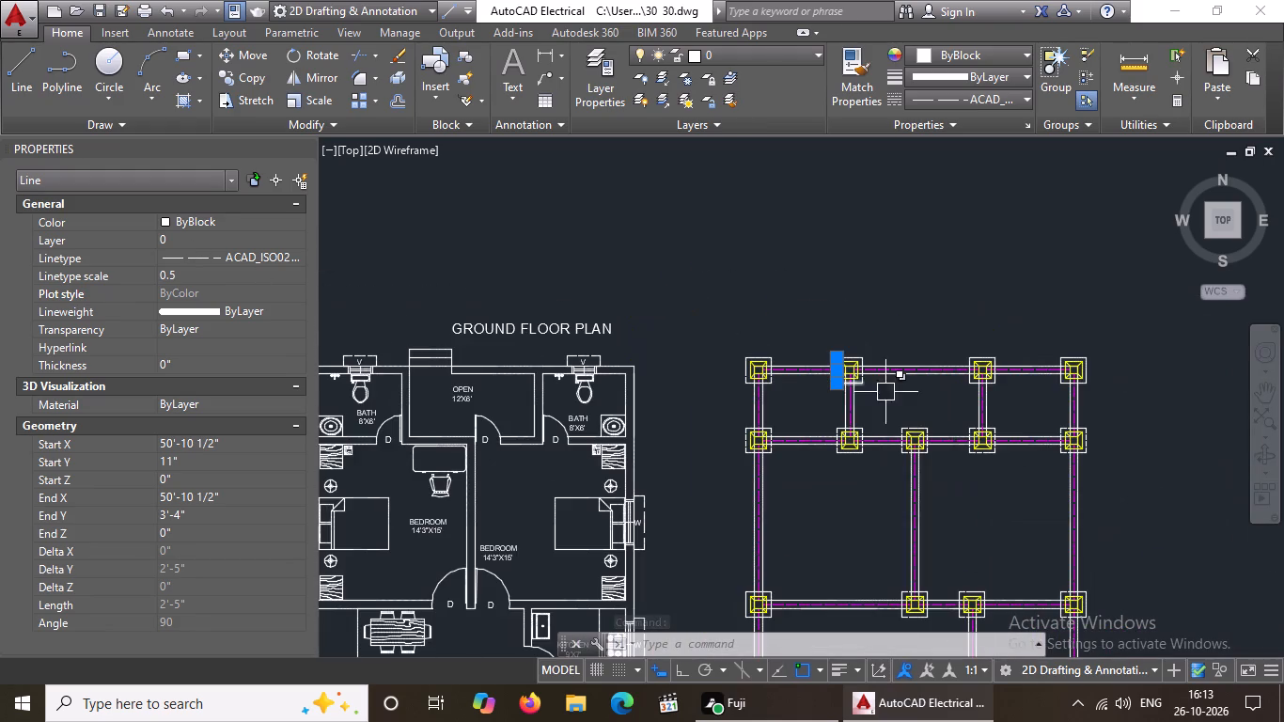
scroll(1011, 356, "up", 3)
scroll(987, 374, "down", 2)
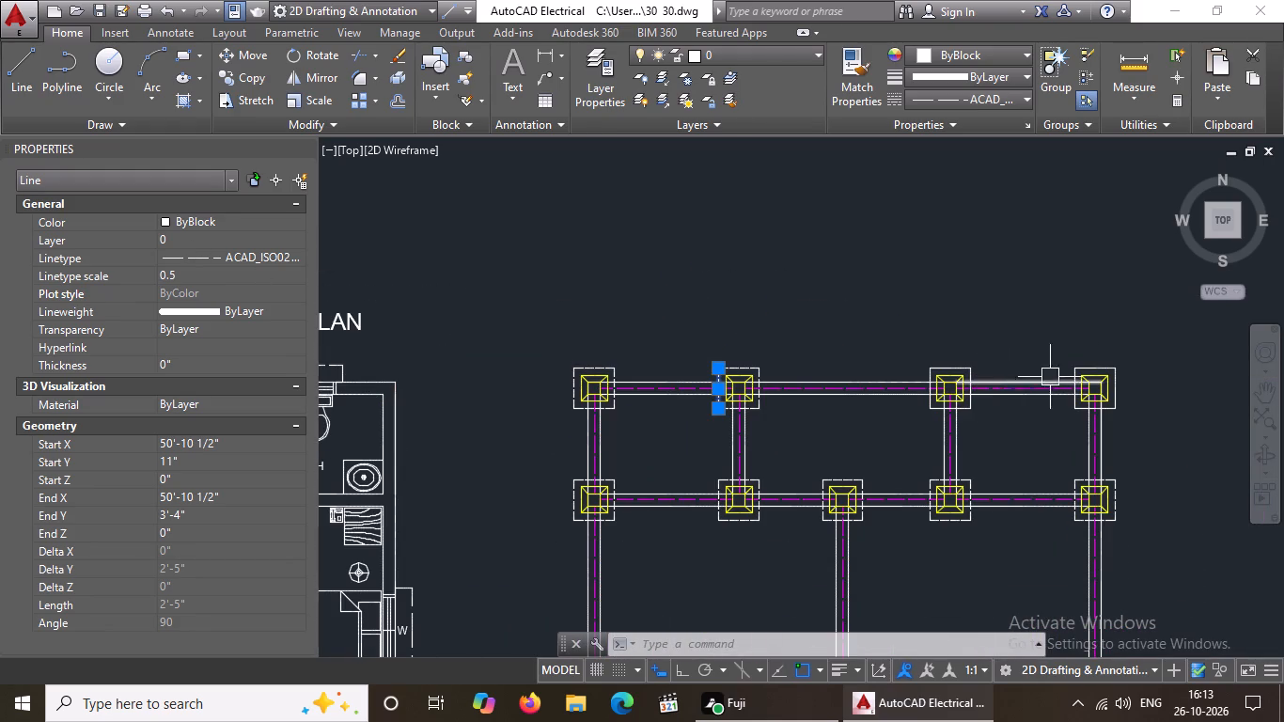
scroll(1142, 391, "up", 3)
scroll(358, 362, "down", 2)
middle_click_drag(336, 351, 490, 383)
scroll(549, 411, "up", 3)
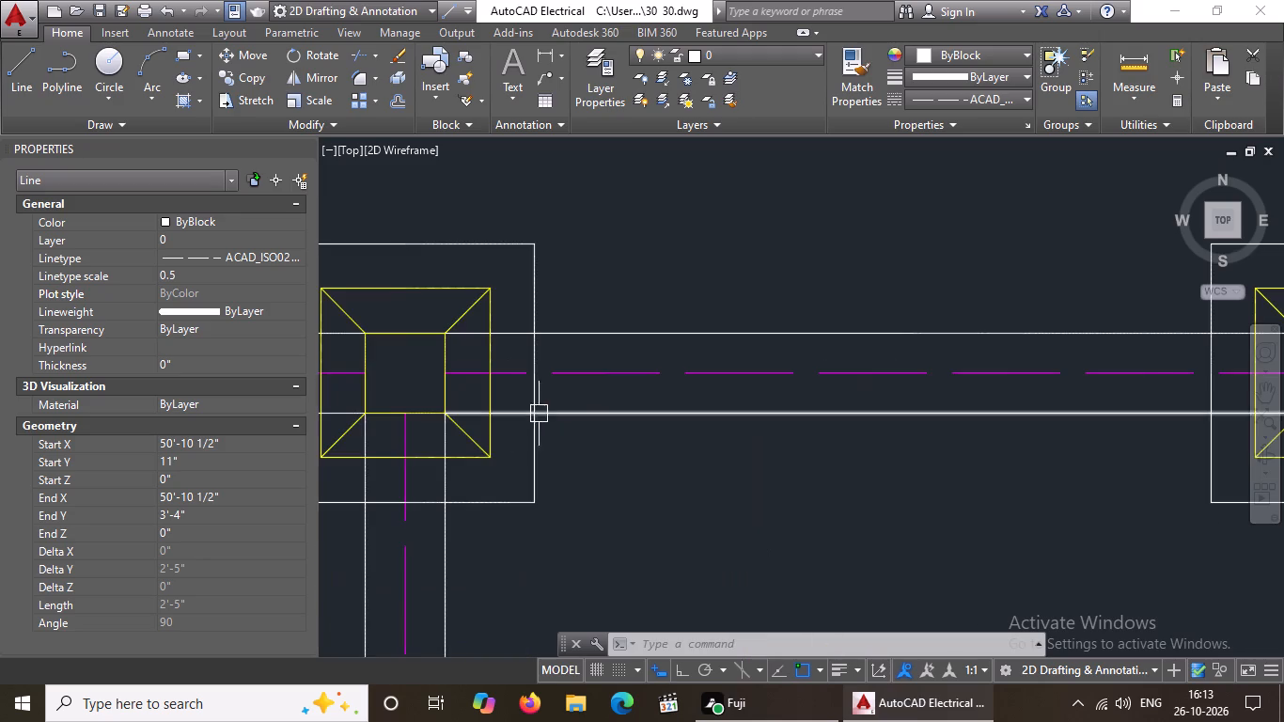
left_click(506, 500)
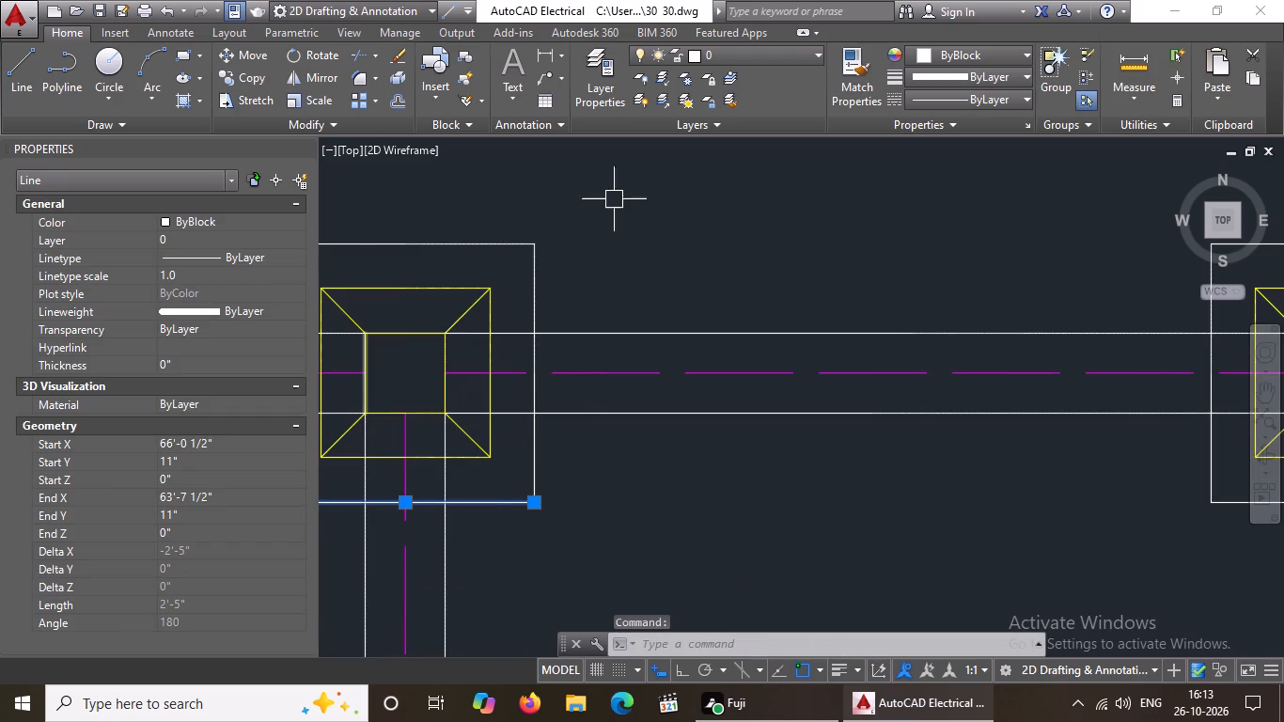
left_click(994, 101)
left_click(953, 168)
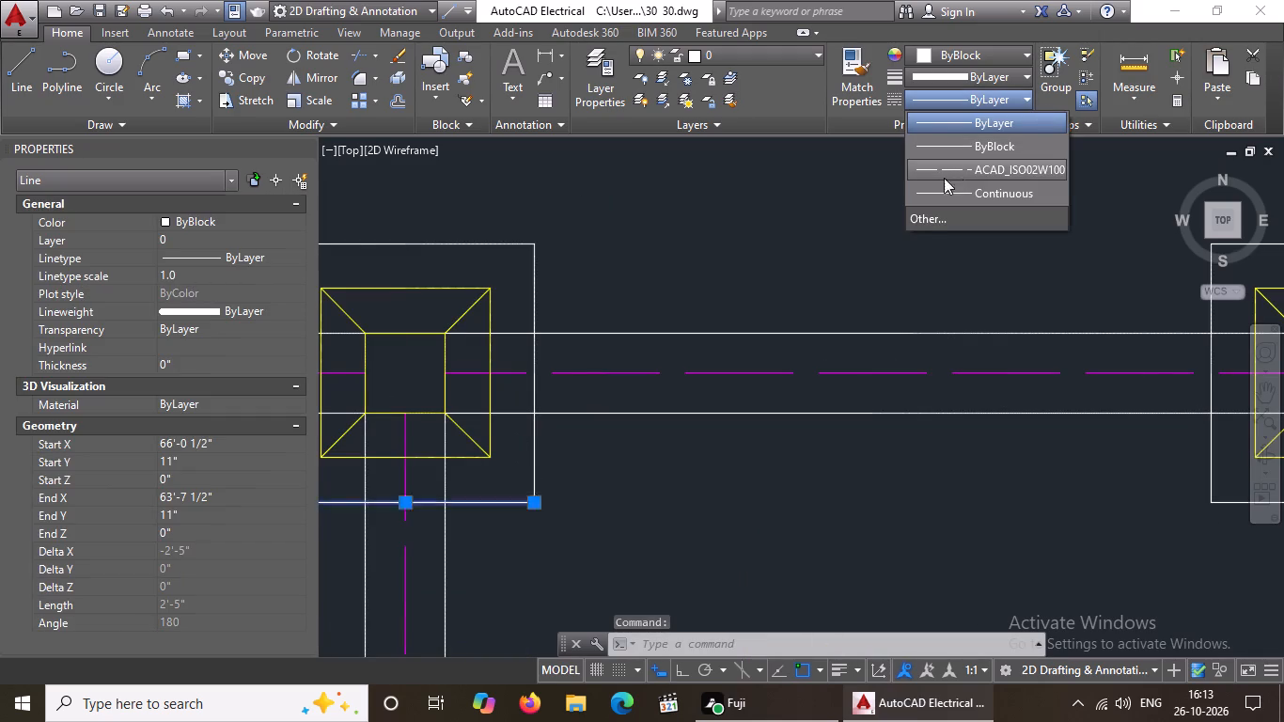
middle_click_drag(509, 397, 584, 367)
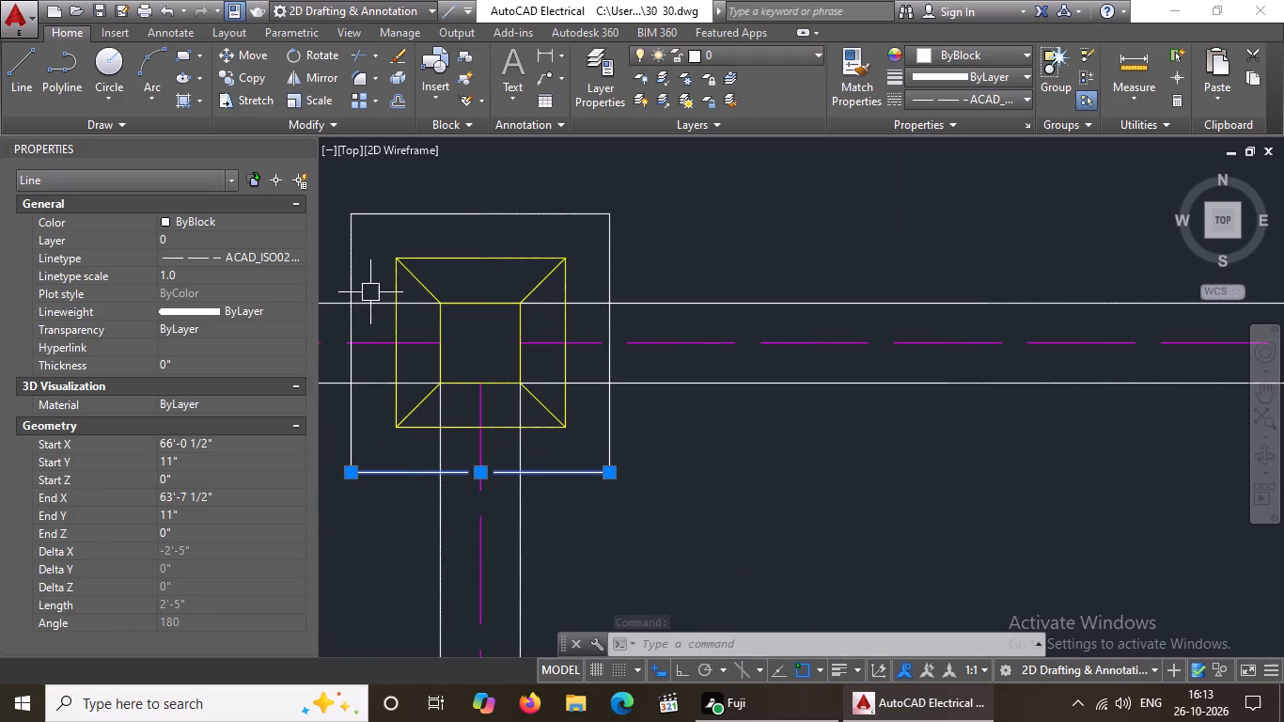
left_click(208, 276)
key("BackSpace")
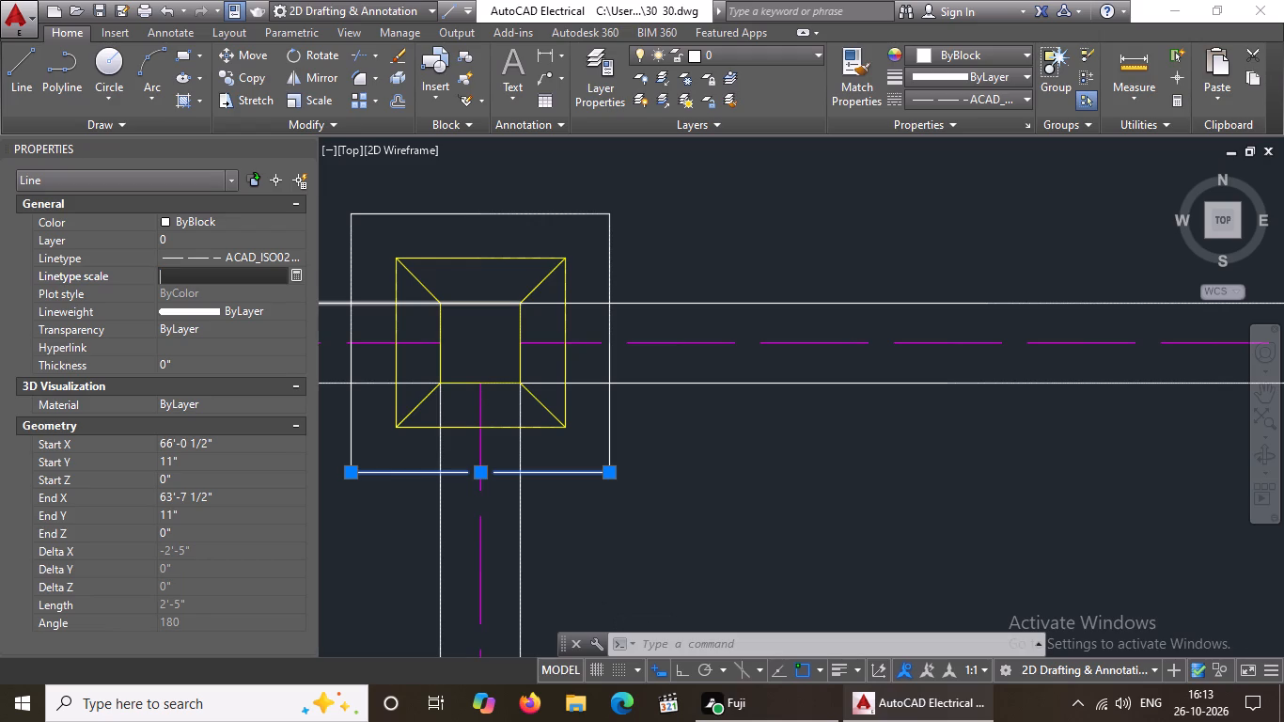
key("BackSpace")
key("BackSpace")
type("0.5")
key("Return")
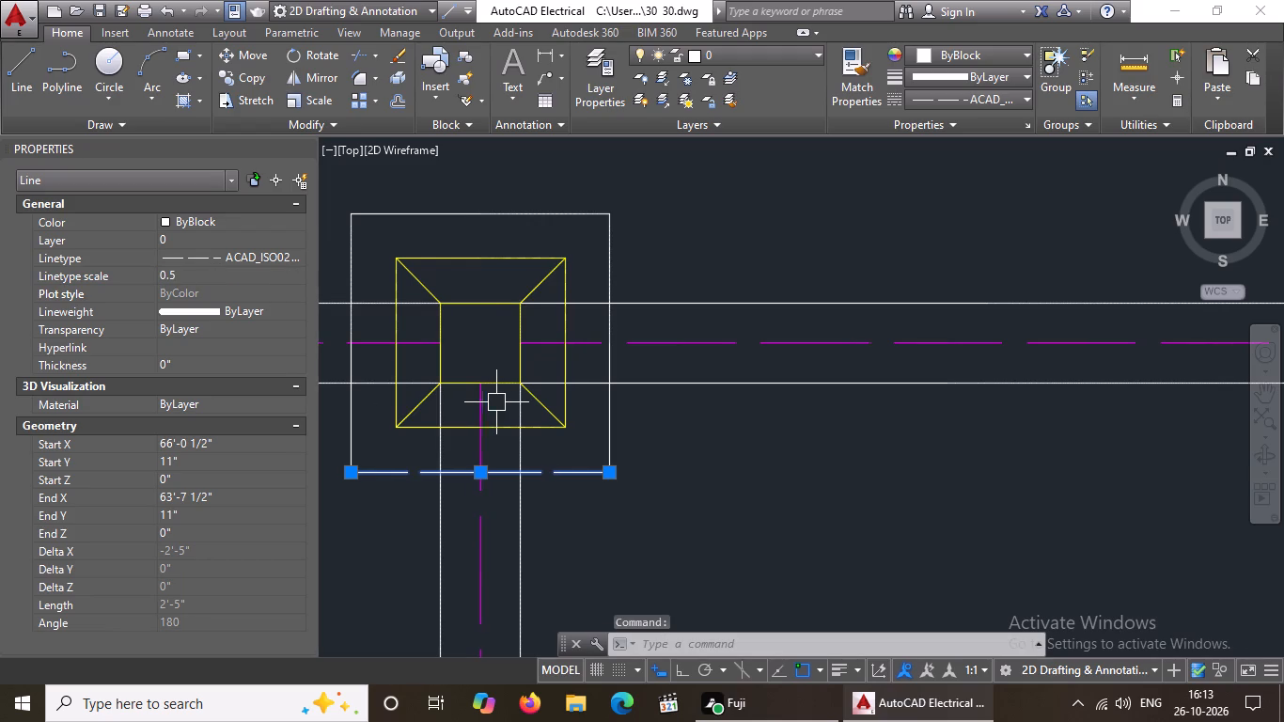
Give the outer square's left edge on the top row's third footing from the left the ACAD_ISO02W100 linetype at scale 0.5.
middle_click_drag(499, 401, 587, 395)
left_click(436, 432)
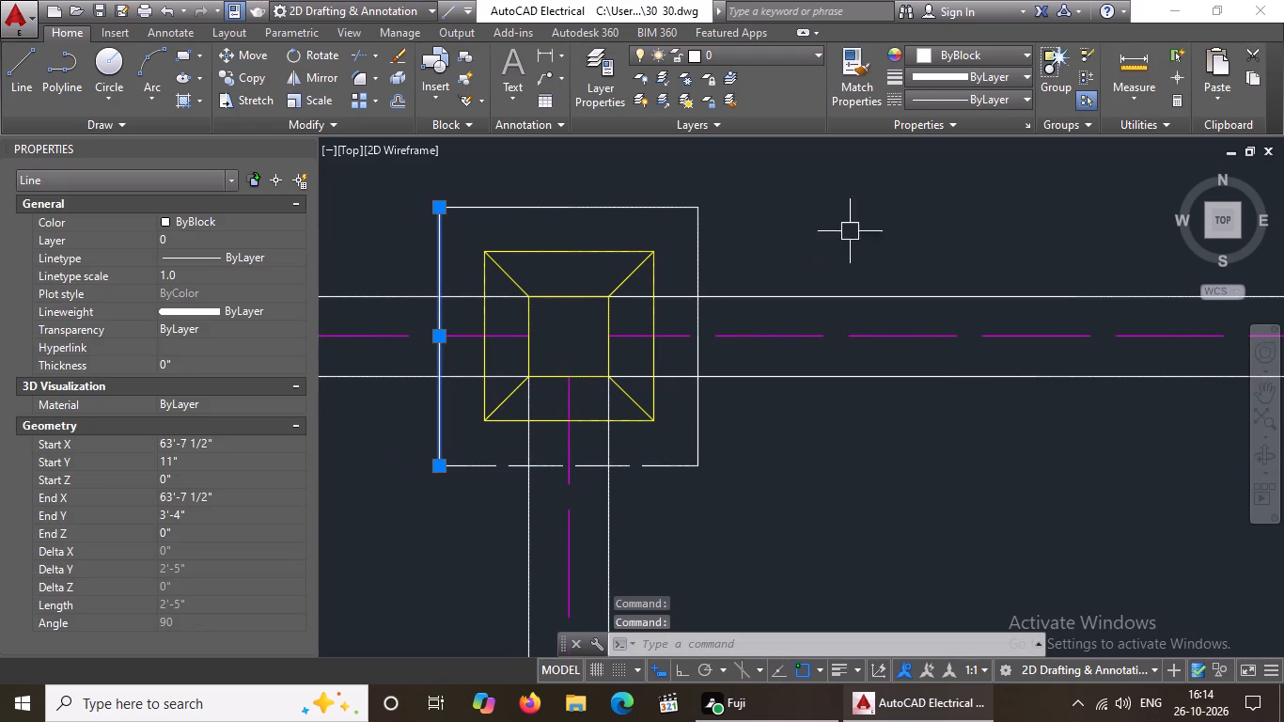
left_click(994, 103)
left_click(958, 166)
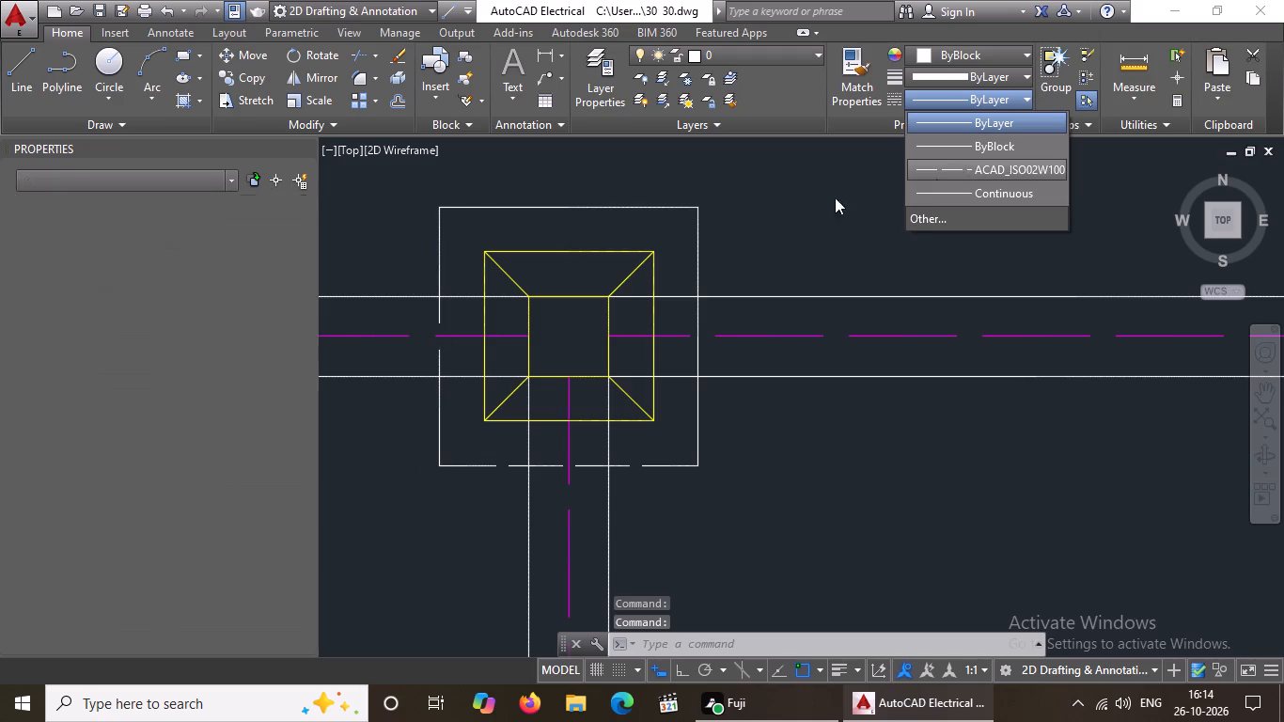
left_click(186, 271)
key("BackSpace")
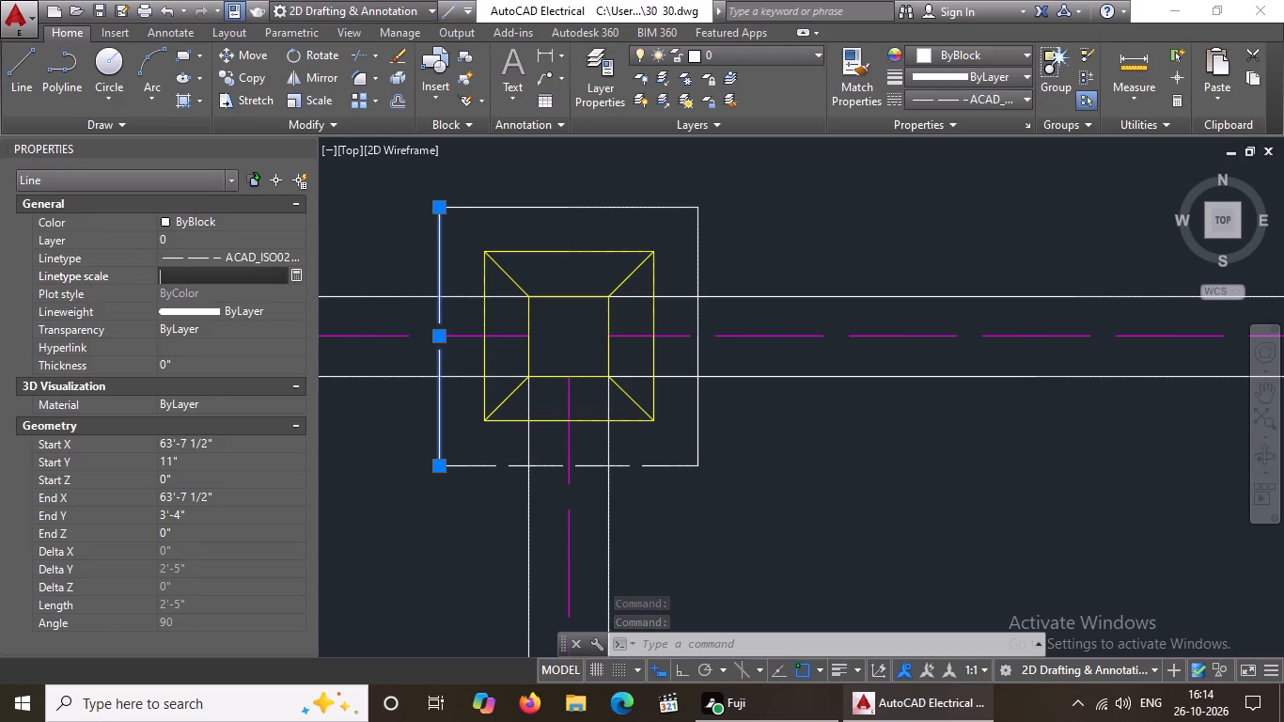
key("BackSpace")
type("0.5")
key("Return")
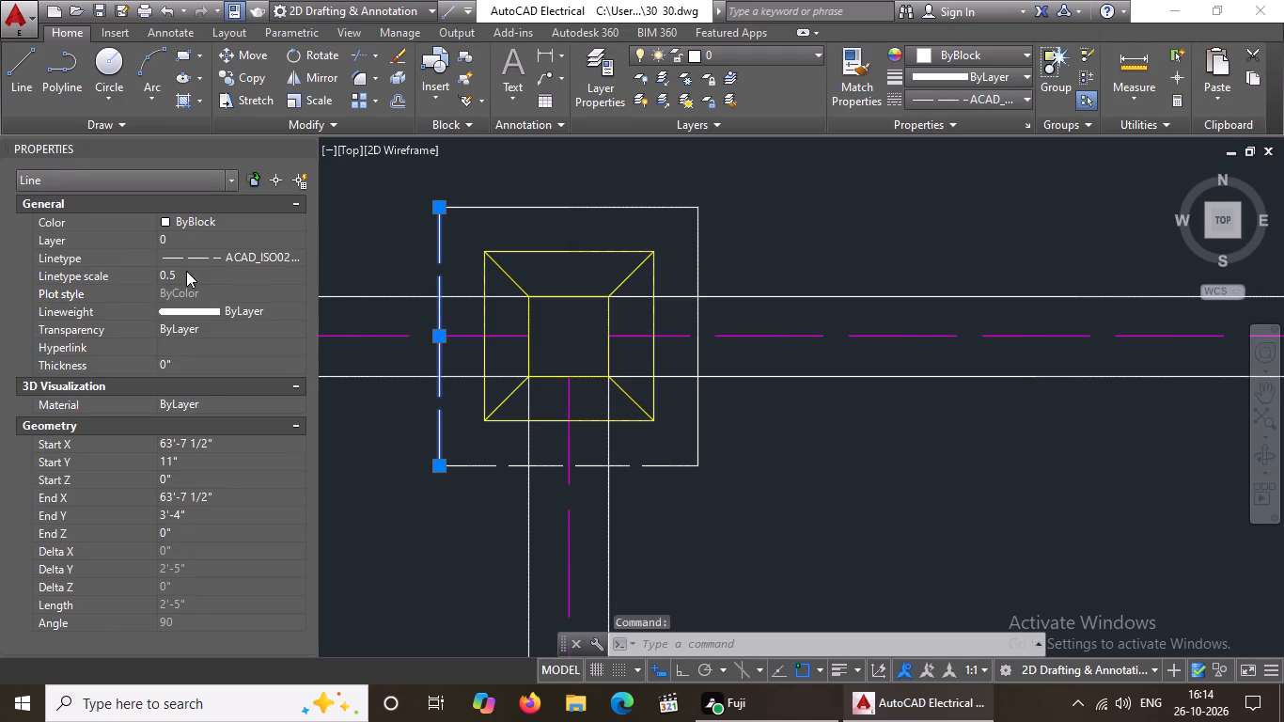
Give the outer square's top edge on the top row's third footing from the left the ACAD_ISO02W100 linetype at scale 0.5.
left_click(546, 205)
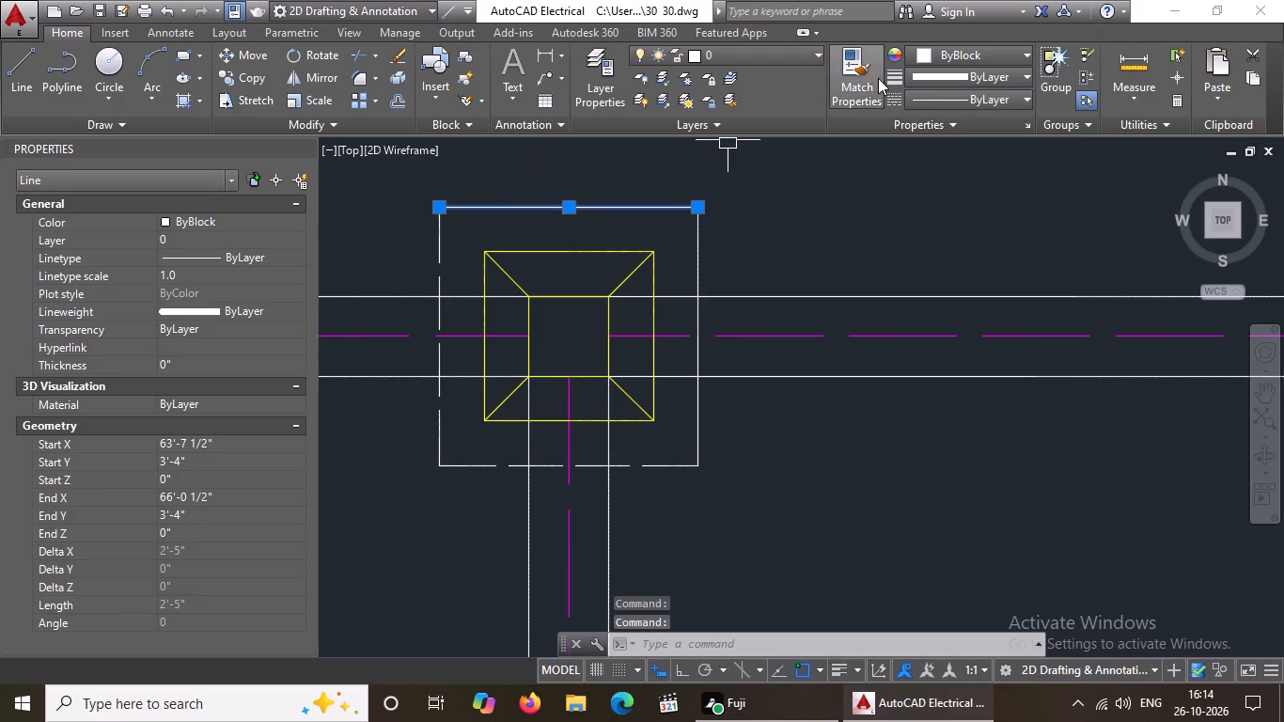
left_click(925, 102)
left_click(948, 164)
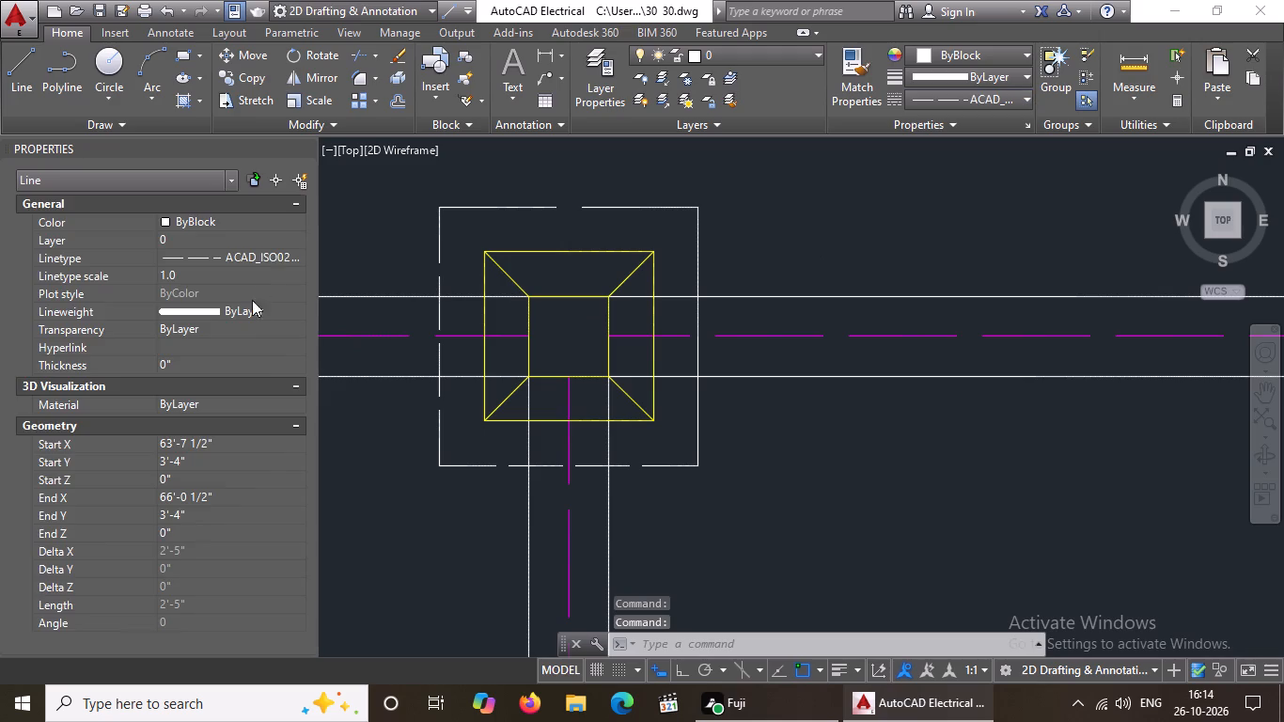
left_click(210, 269)
key("BackSpace")
key("BackSpace")
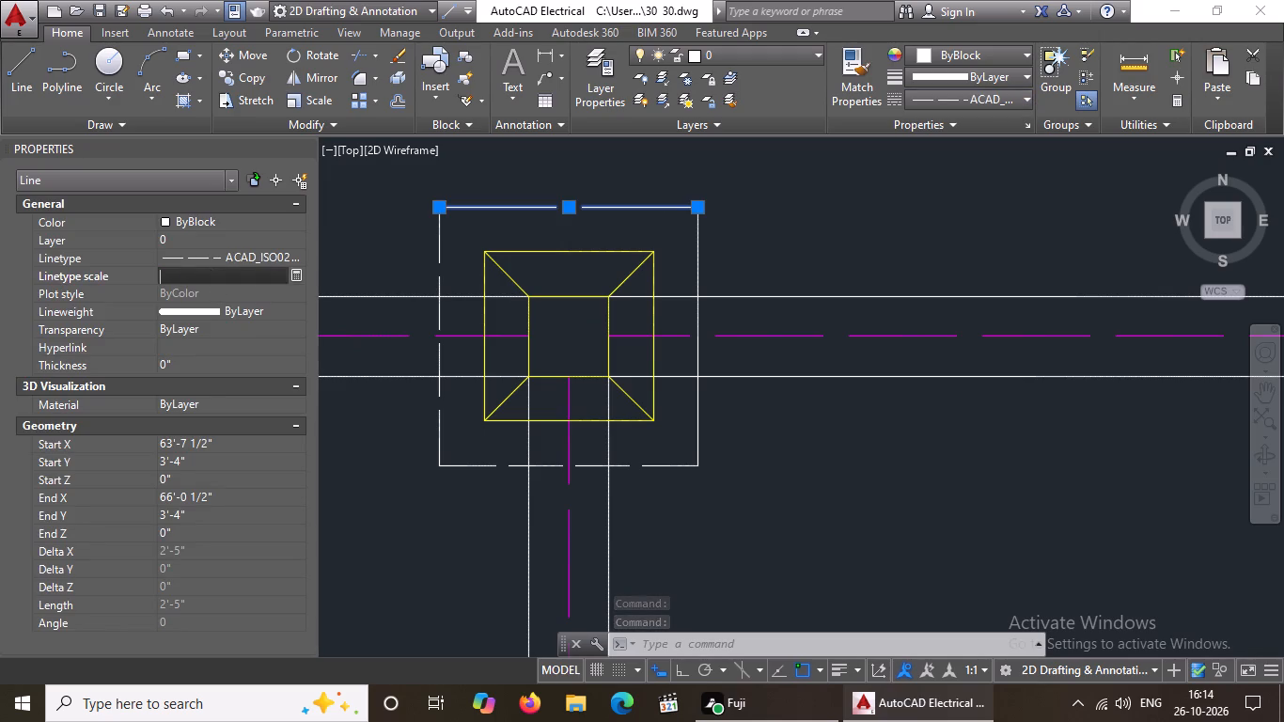
type("0.5")
key("Return")
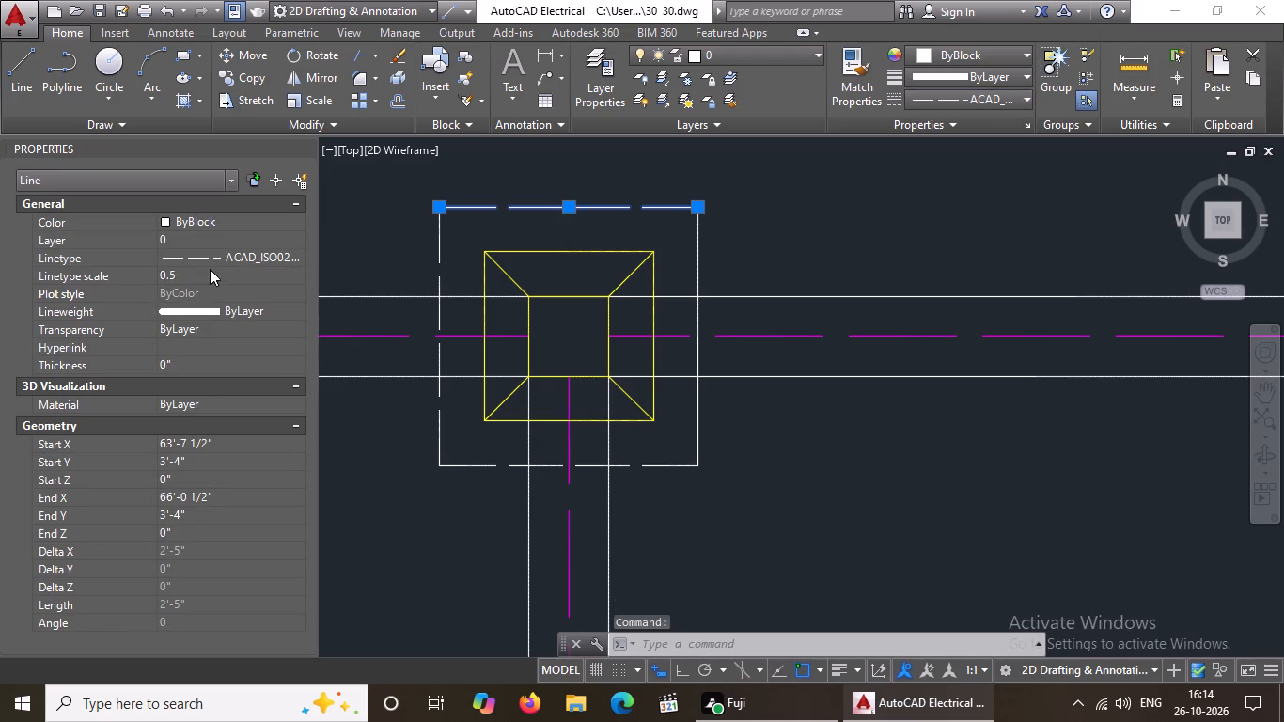
Give the outer square's right edge on the top row's third footing from the left the ACAD_ISO02W100 linetype at scale 0.5.
left_click(697, 238)
left_click(997, 98)
left_click(980, 173)
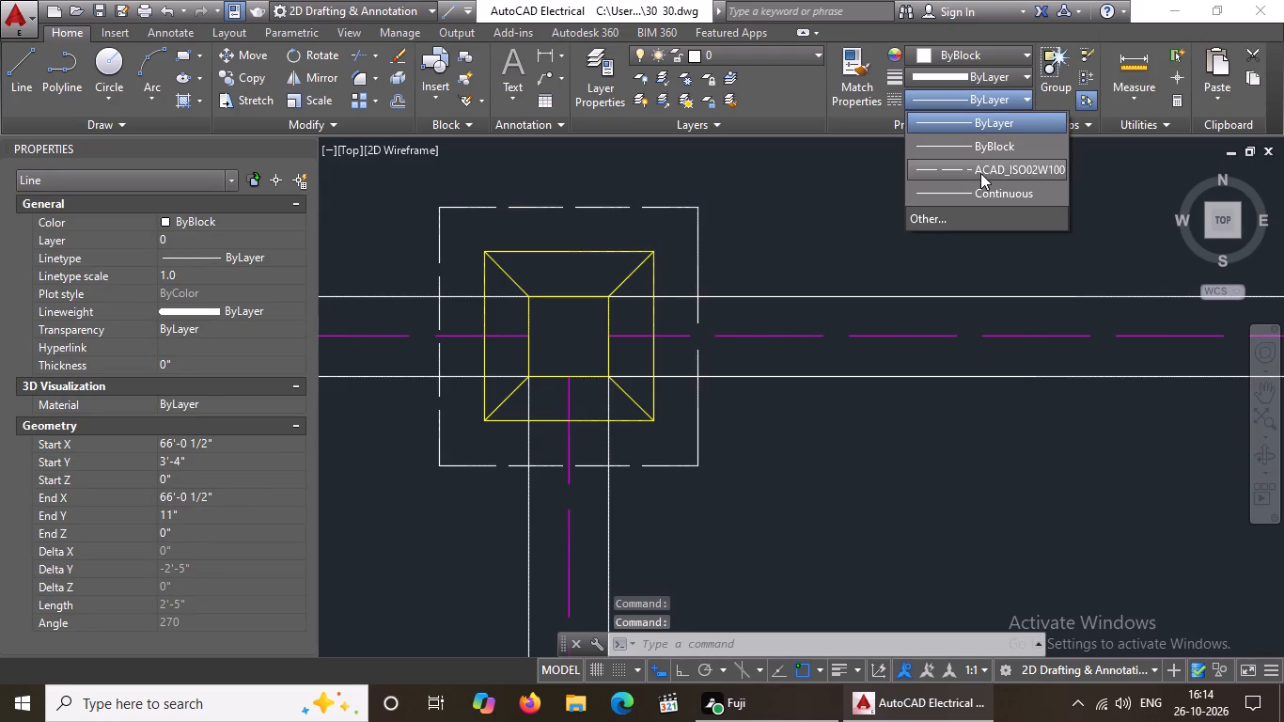
left_click(187, 275)
key("BackSpace")
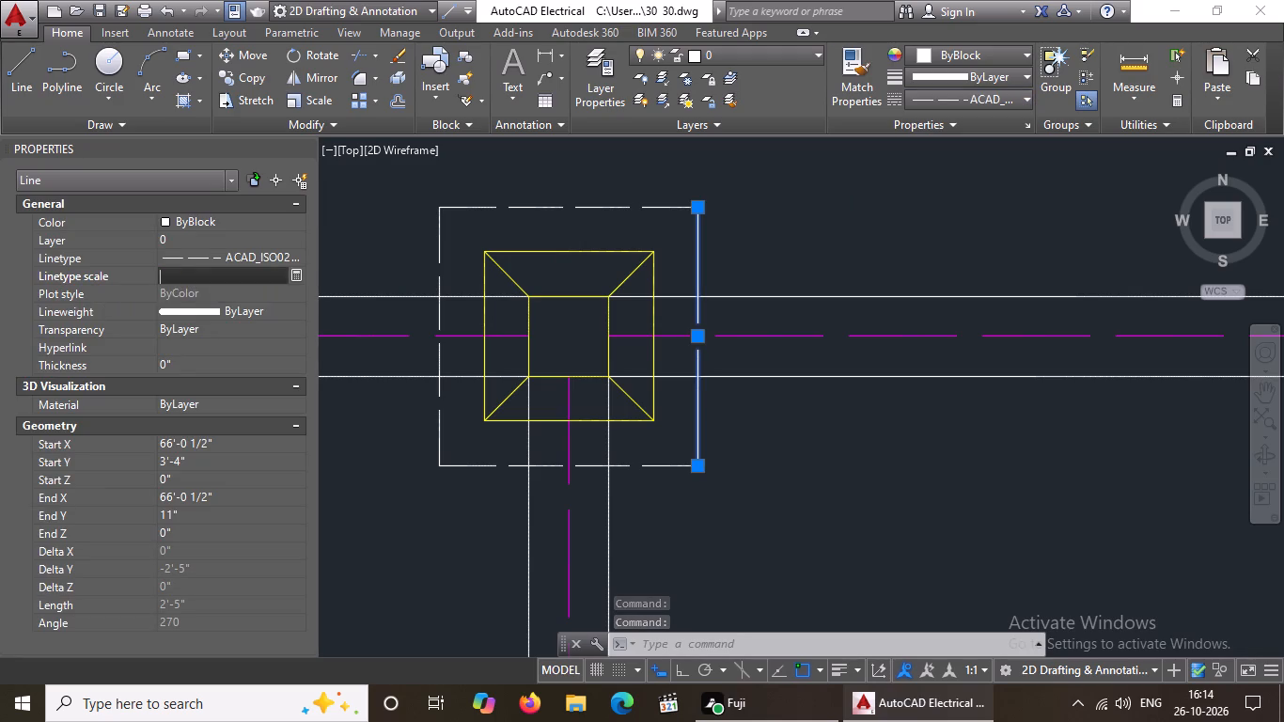
key("BackSpace")
type("0.5")
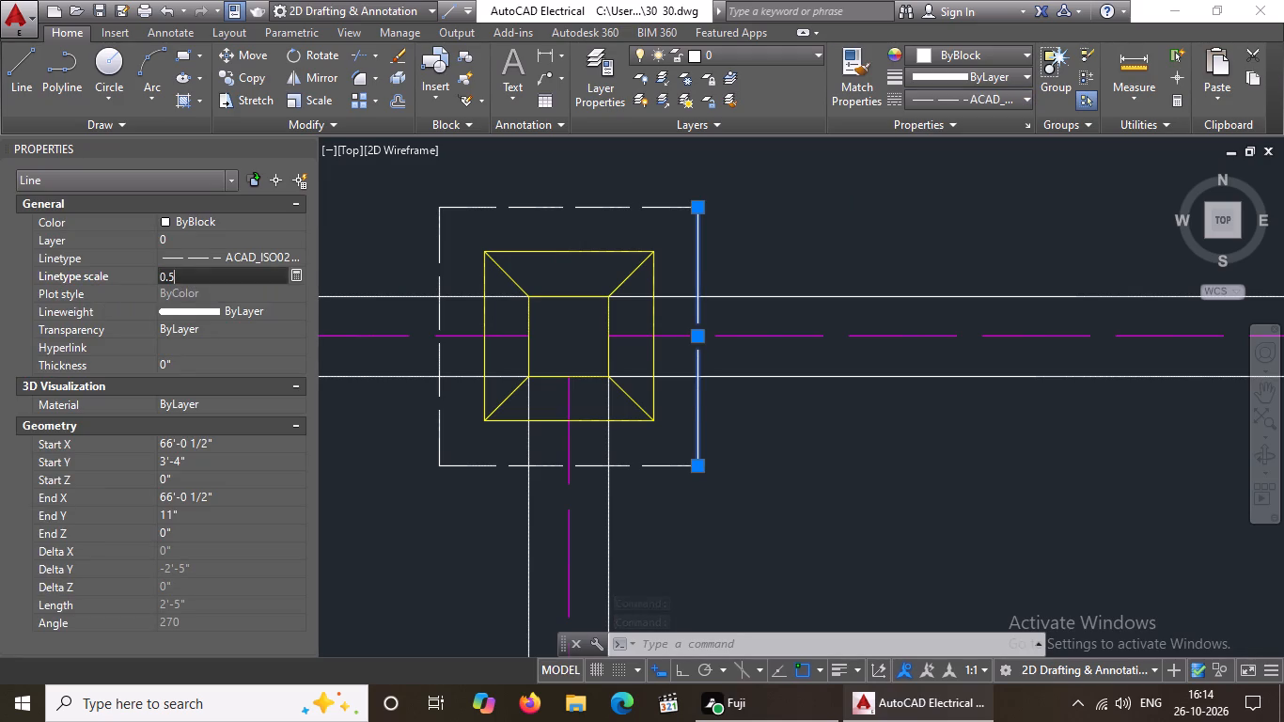
key("Return")
Give the outer square's left edge on the top row's rightmost footing the ACAD_ISO02W100 linetype at scale 0.5.
scroll(593, 420, "down", 4)
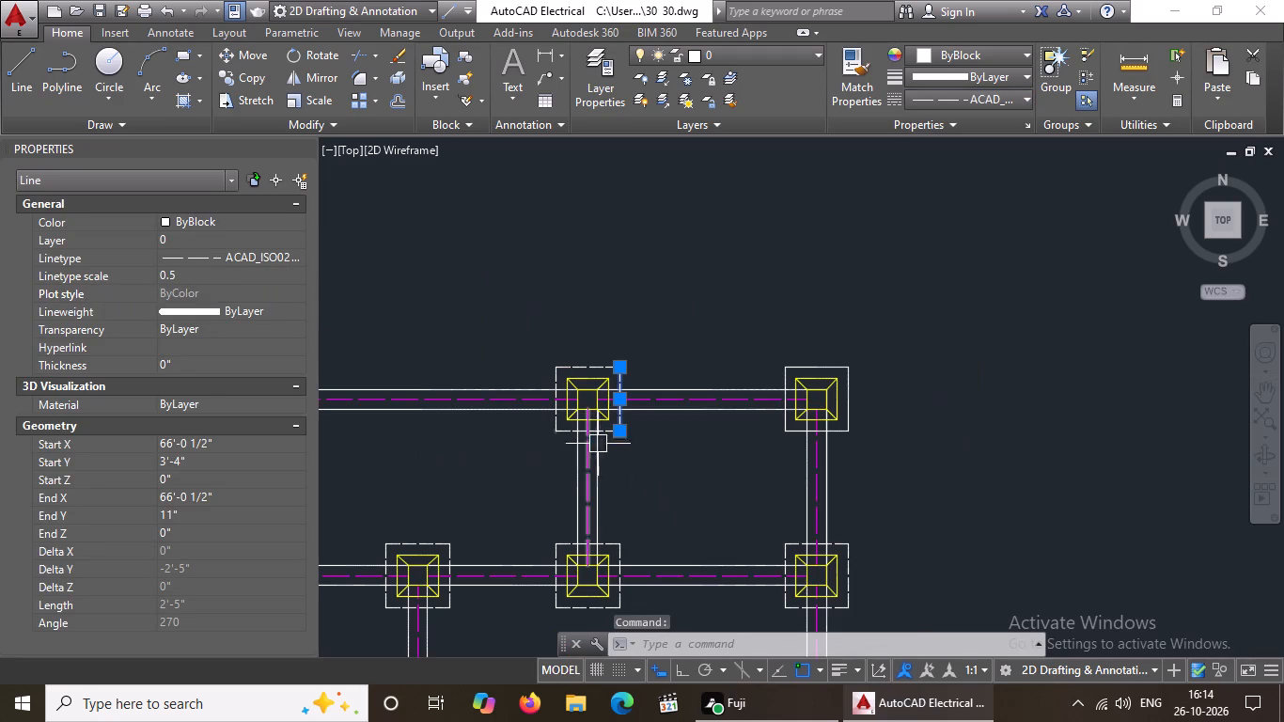
scroll(792, 411, "up", 5)
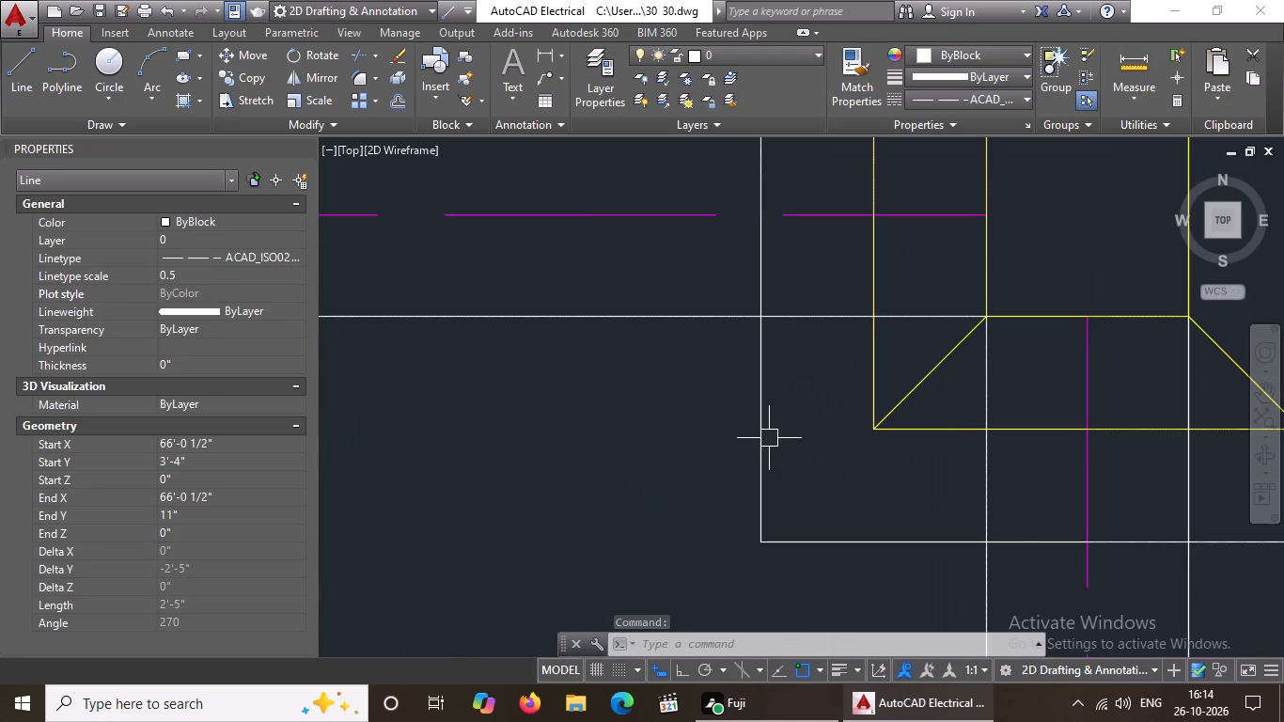
left_click(764, 440)
left_click(964, 103)
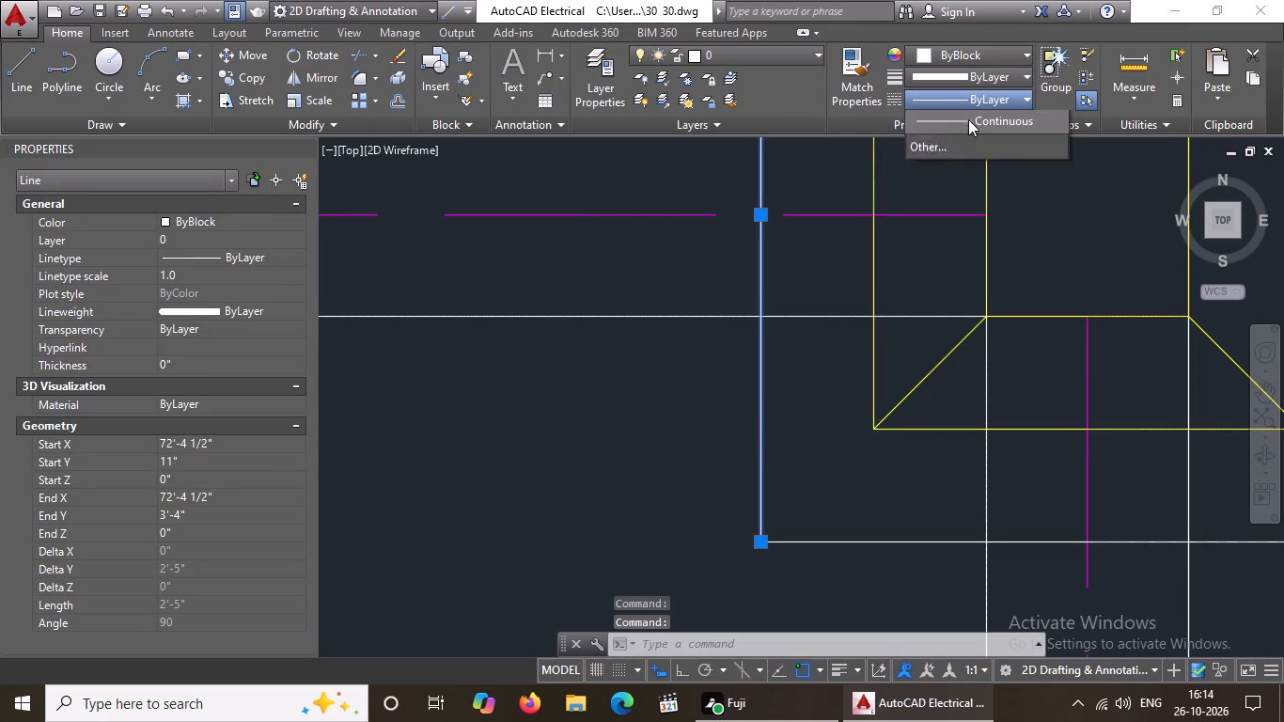
left_click(970, 173)
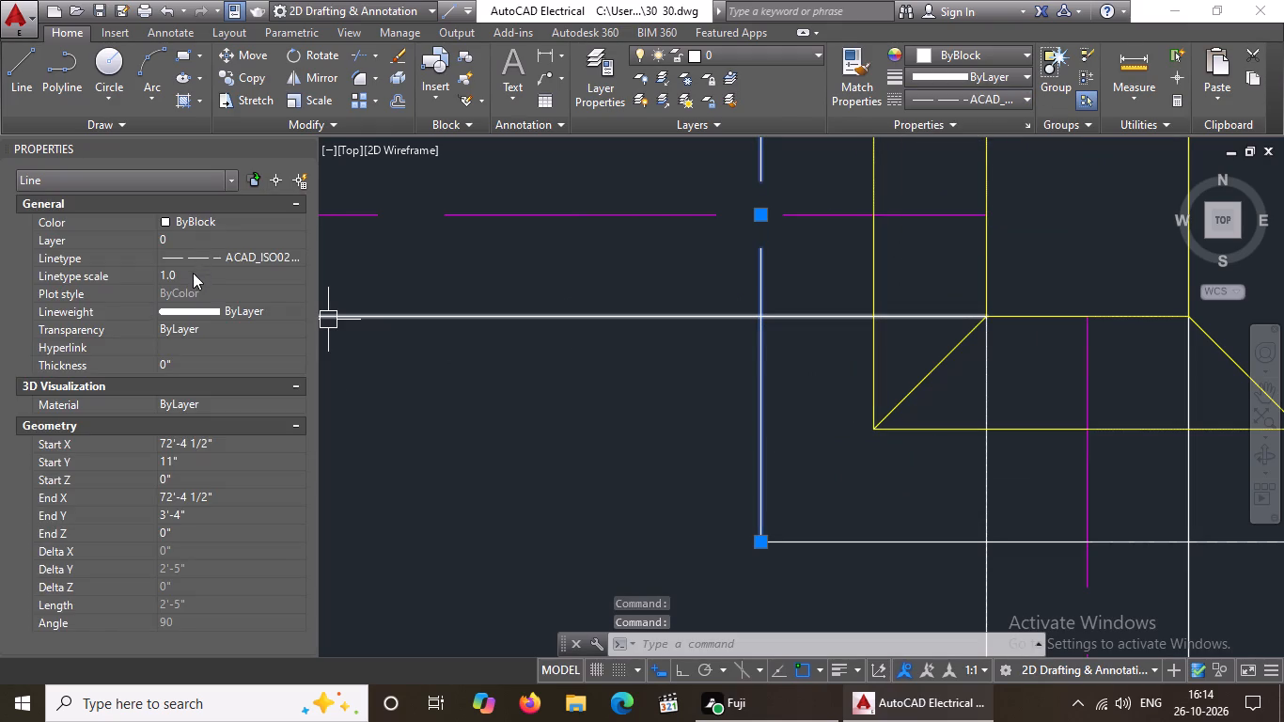
left_click(193, 274)
key("BackSpace")
key("BackSpace")
type("0.5")
key("Return")
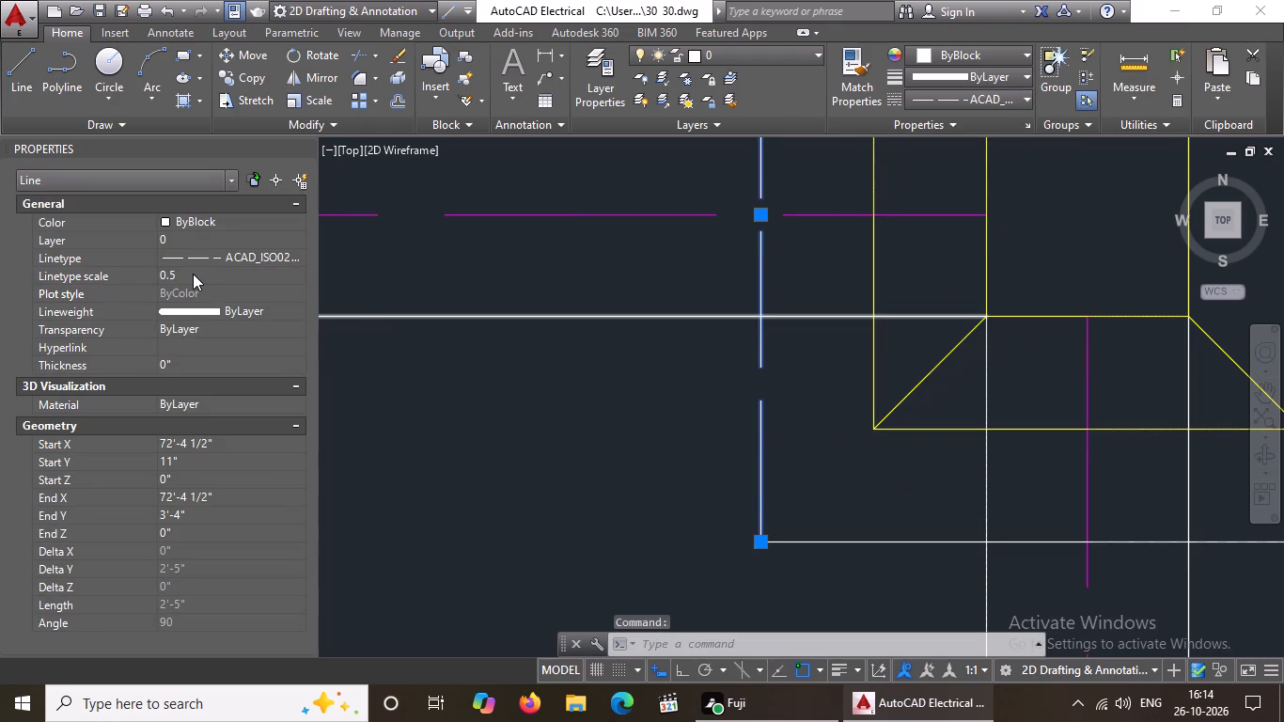
Give the outer square's bottom edge on the top row's rightmost footing the ACAD_ISO02W100 linetype at scale 0.5.
scroll(755, 496, "down", 3)
scroll(803, 519, "up", 2)
left_click(759, 499)
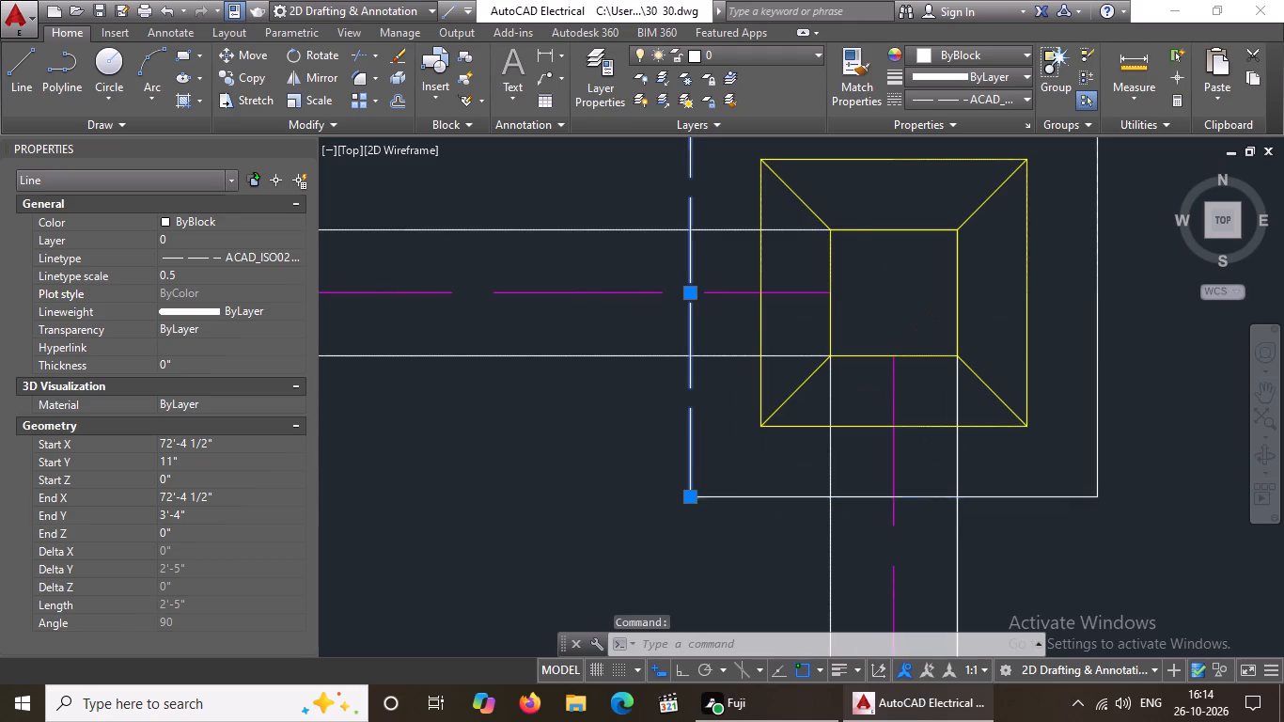
left_click(964, 96)
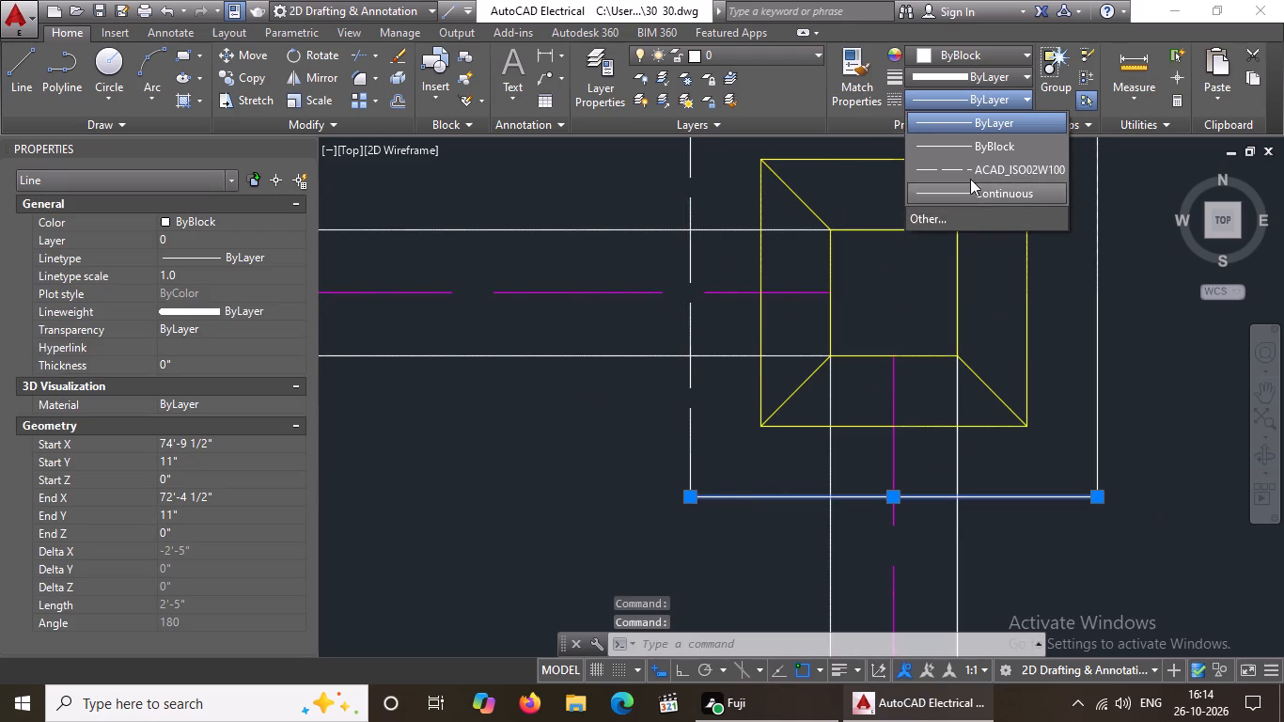
left_click(966, 158)
left_click(953, 105)
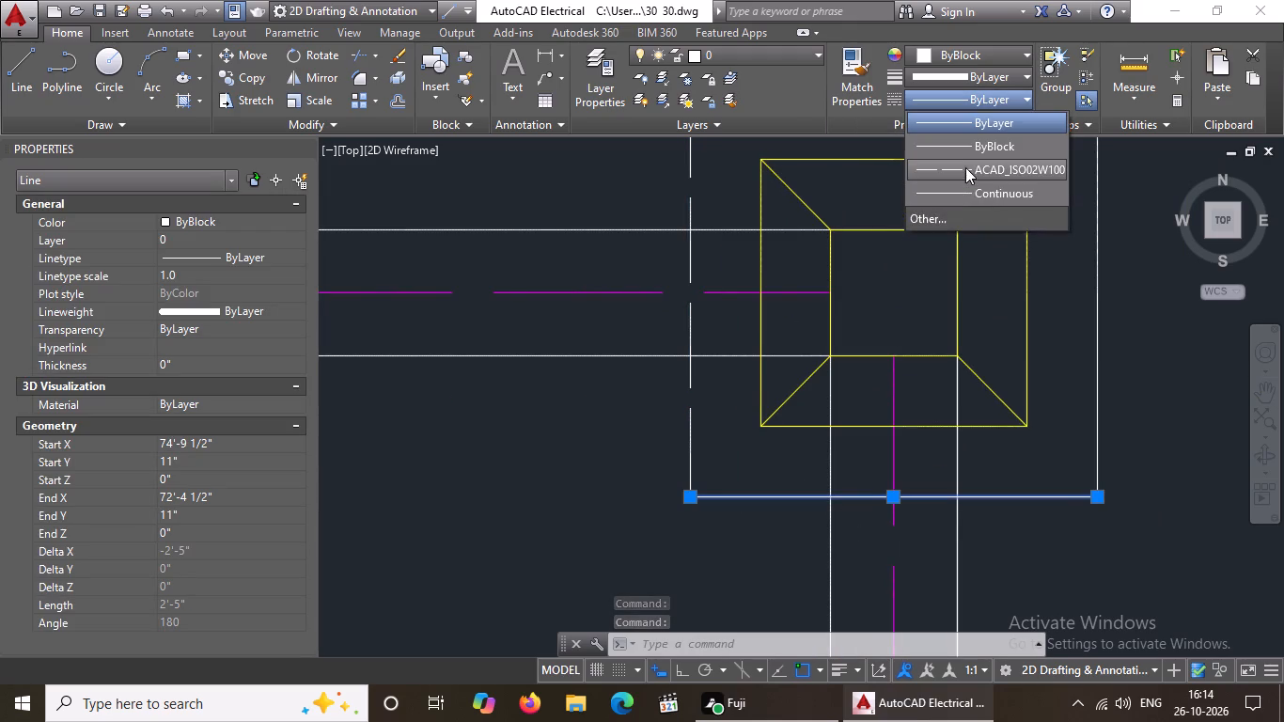
left_click(966, 169)
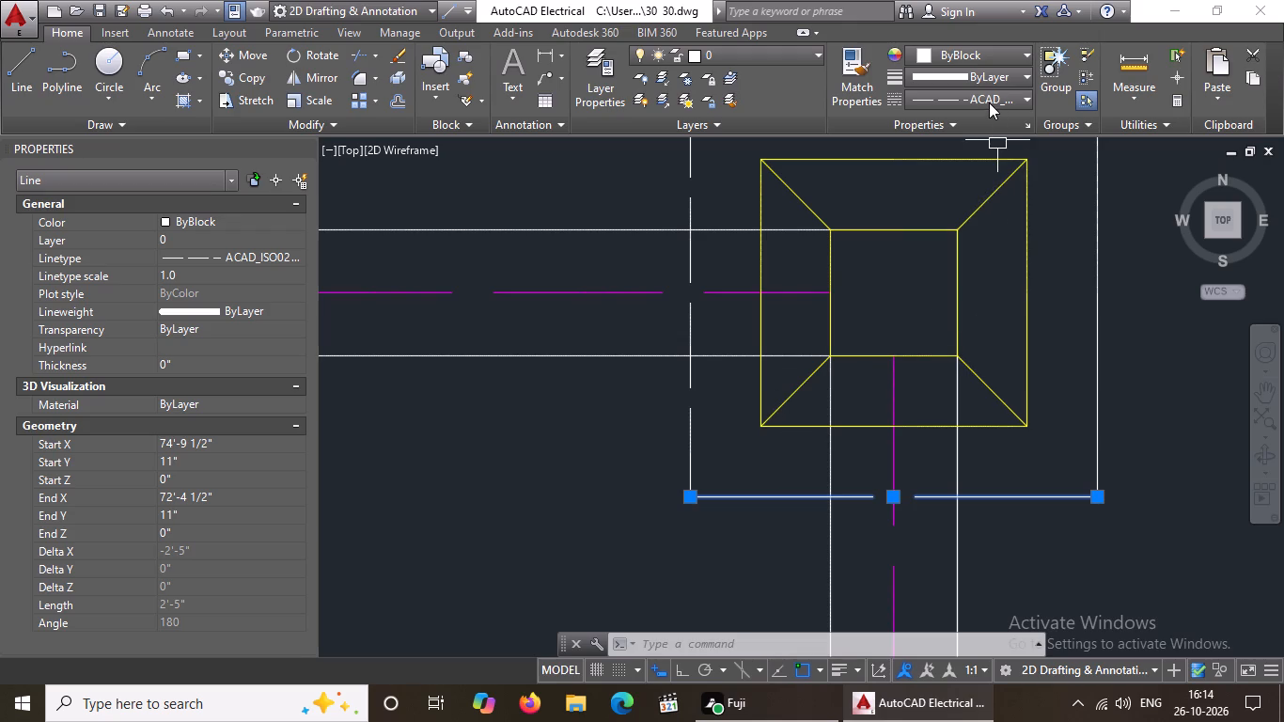
left_click(183, 277)
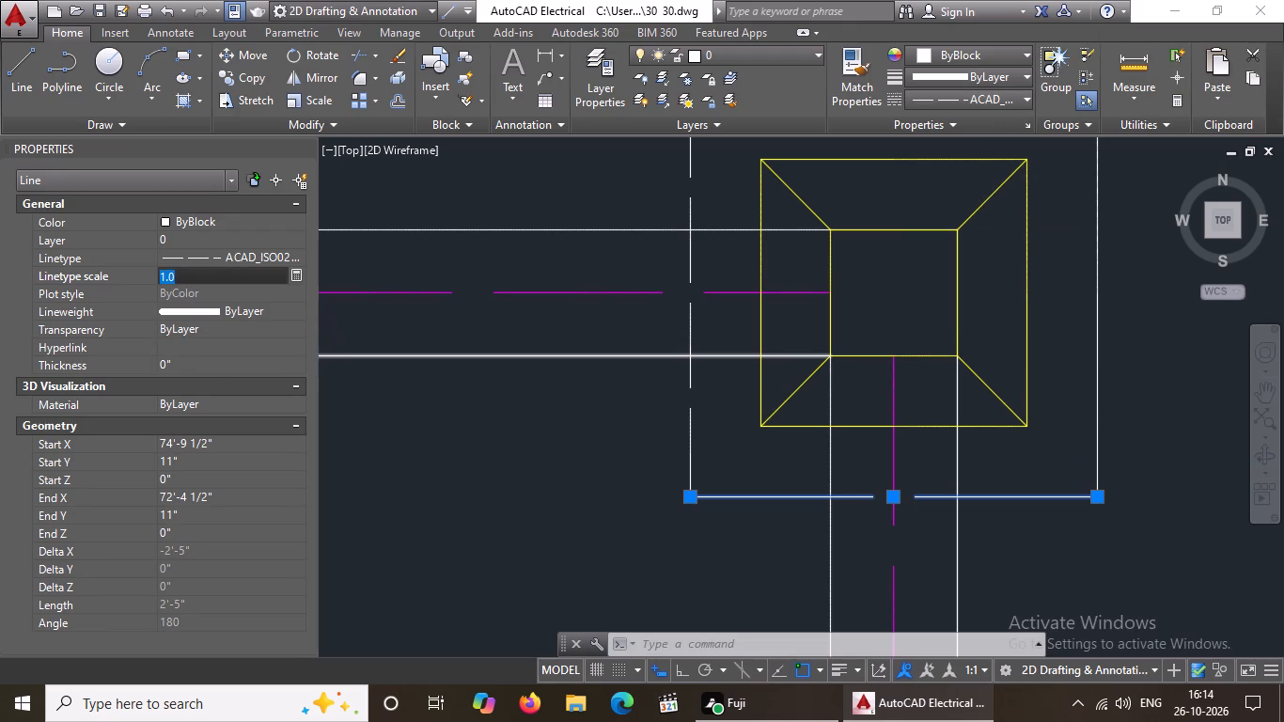
key("BackSpace")
key("BackSpace")
type("0.5")
key("Return")
Give the outer square's top edge on the top row's rightmost footing the ACAD_ISO02W100 linetype at scale 0.5.
scroll(838, 408, "down", 2)
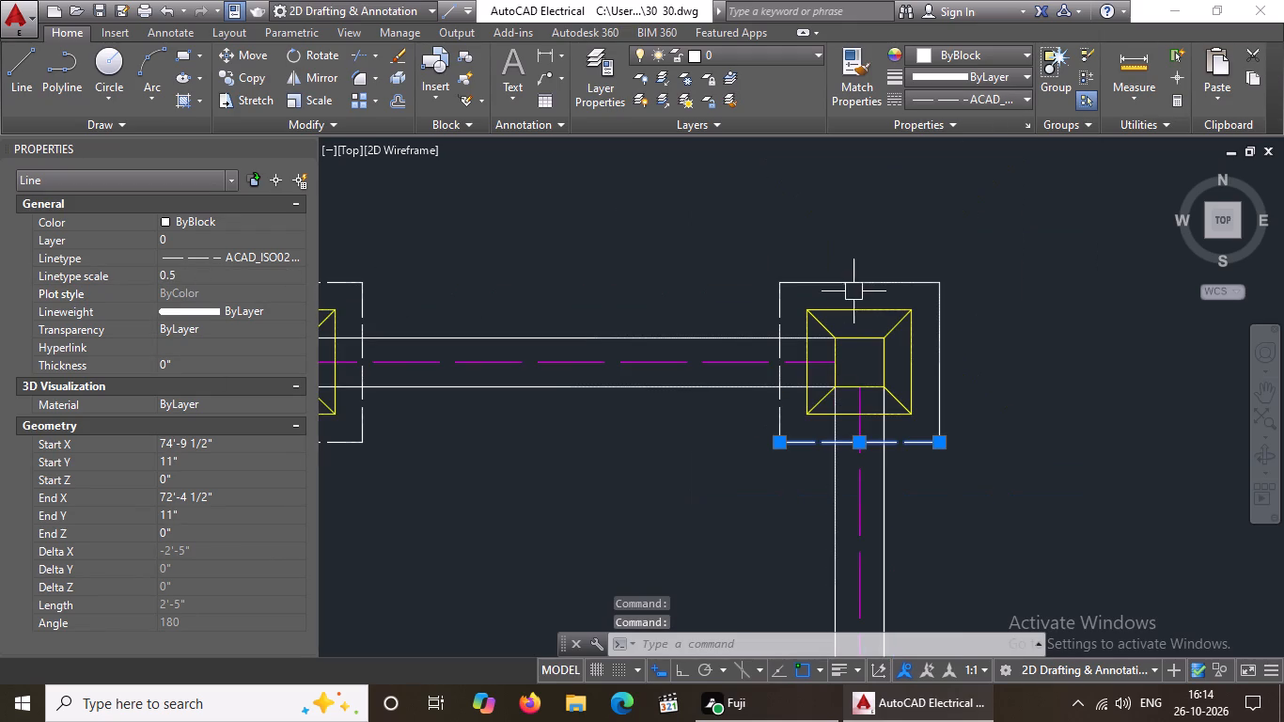
left_click(854, 280)
left_click(976, 98)
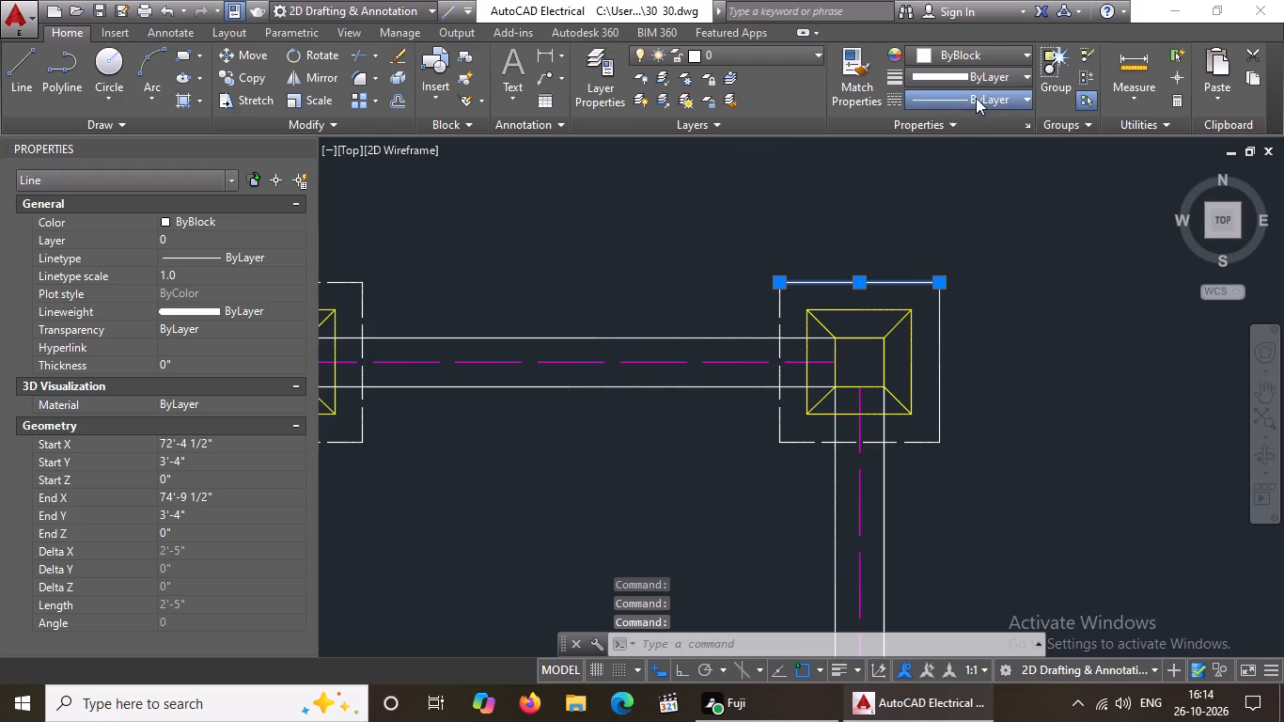
left_click(966, 166)
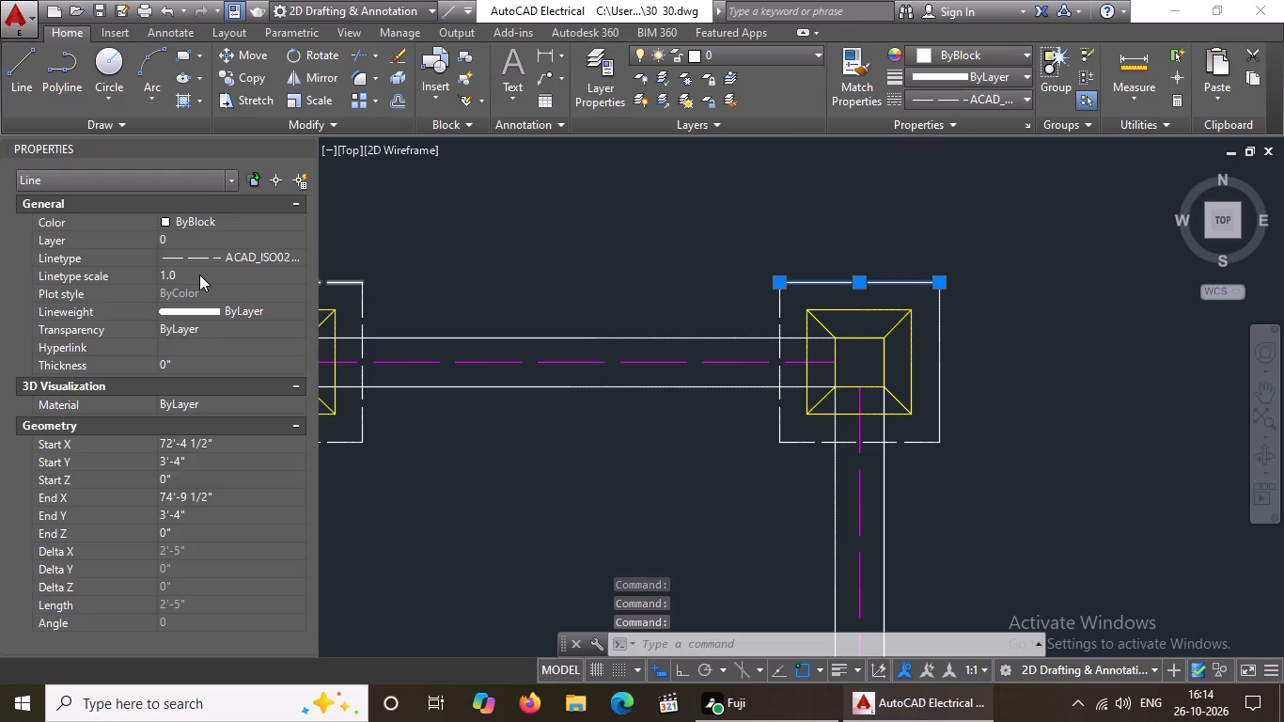
left_click(200, 275)
key("BackSpace")
key("BackSpace")
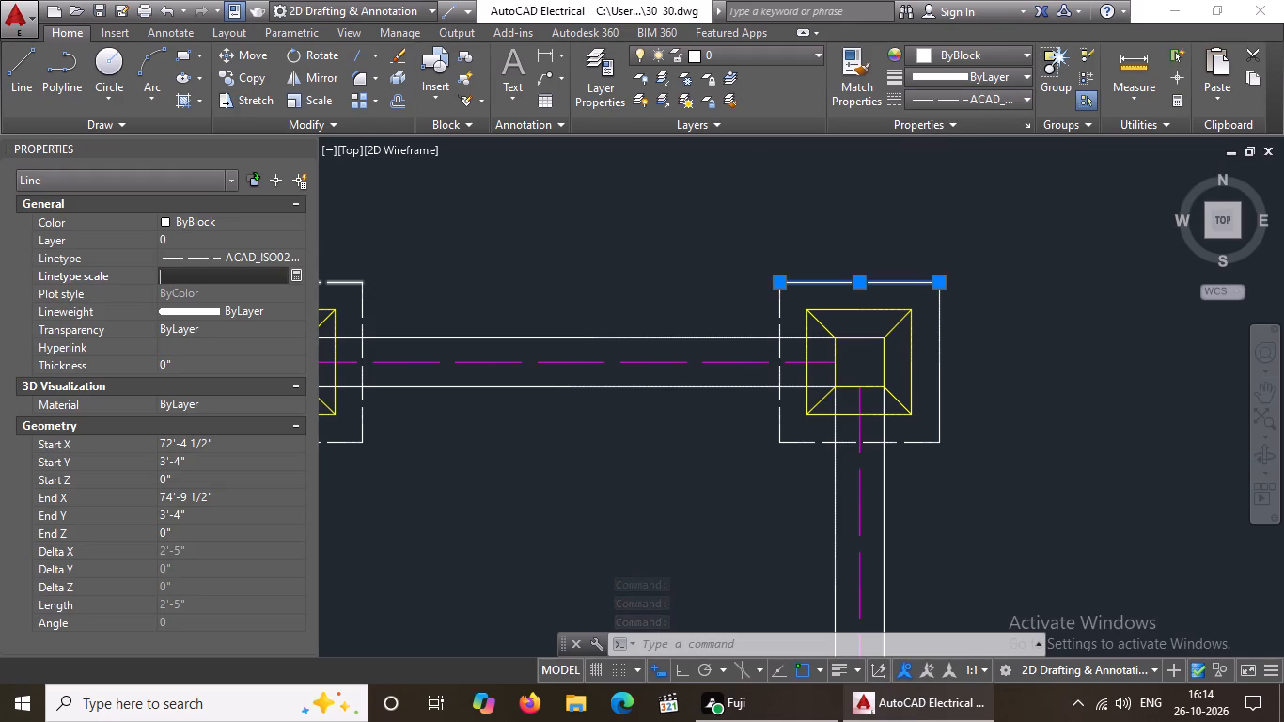
type("0.5")
key("Return")
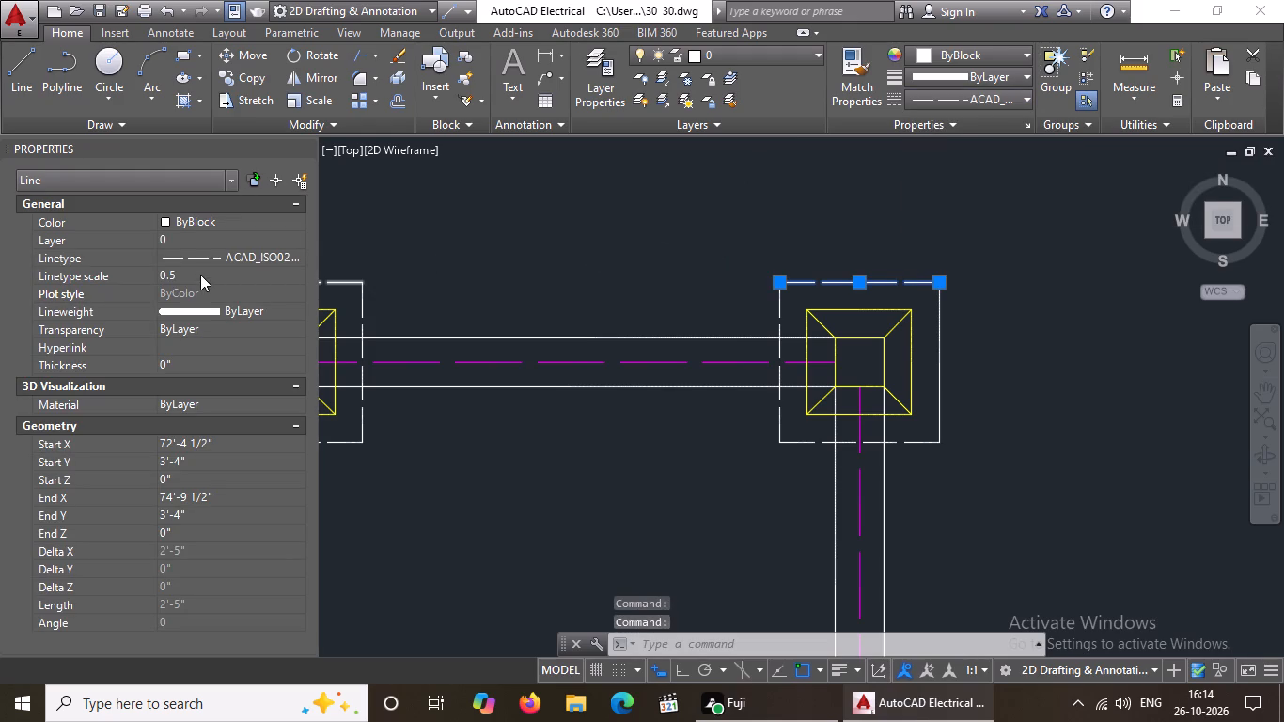
Give the outer square's right edge on the top row's rightmost footing the ACAD_ISO02W100 linetype at scale 0.5.
left_click(933, 387)
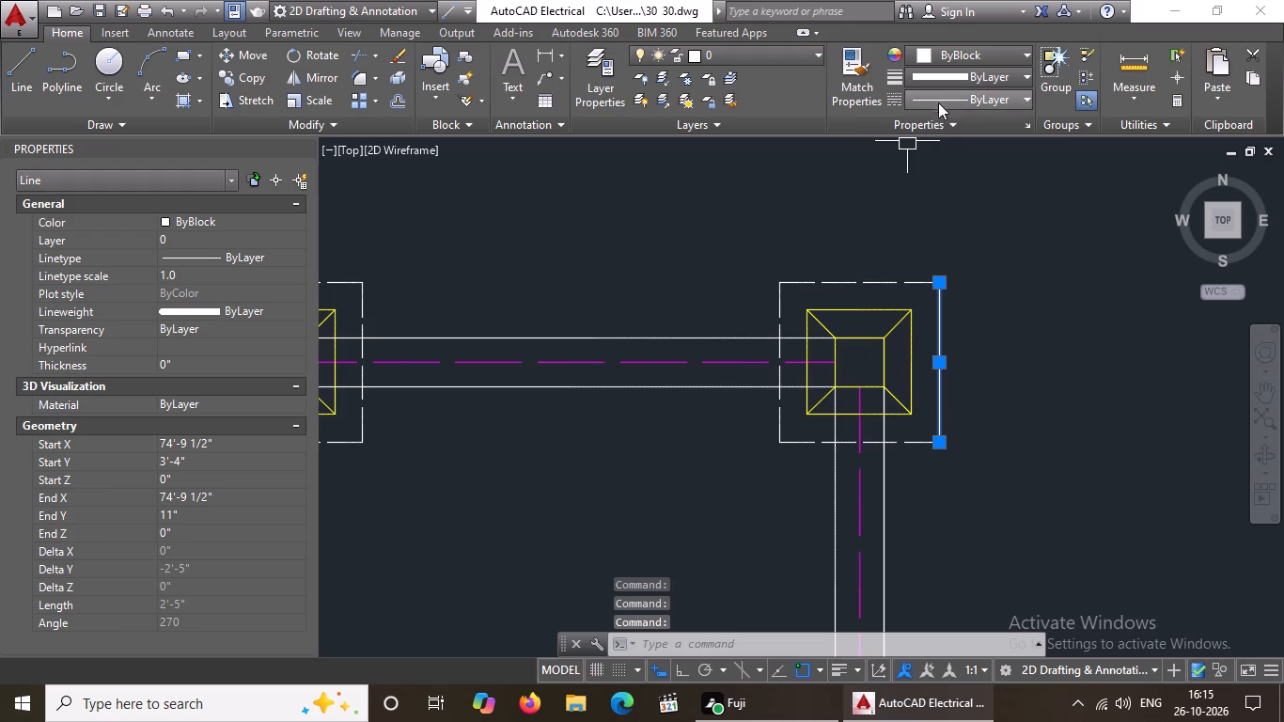
left_click(944, 91)
left_click(921, 165)
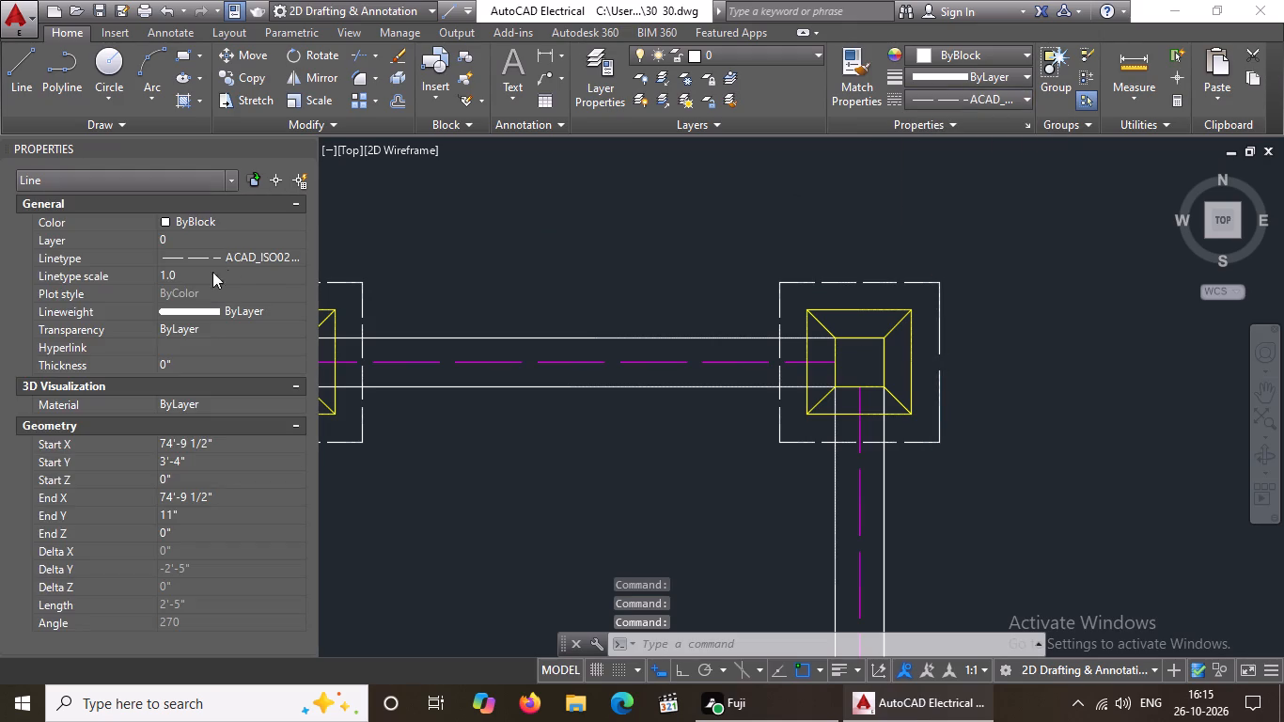
left_click(190, 276)
key("BackSpace")
key("BackSpace")
key("BackSpace")
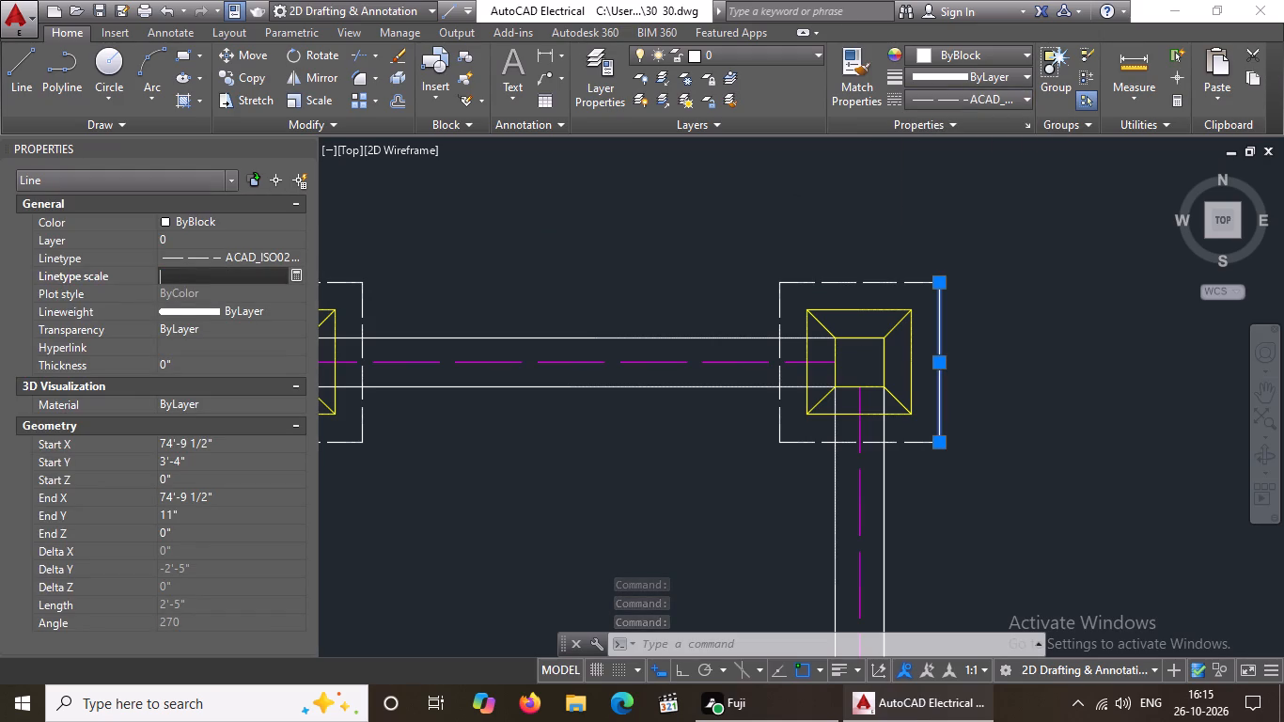
type("0.5")
key("Return")
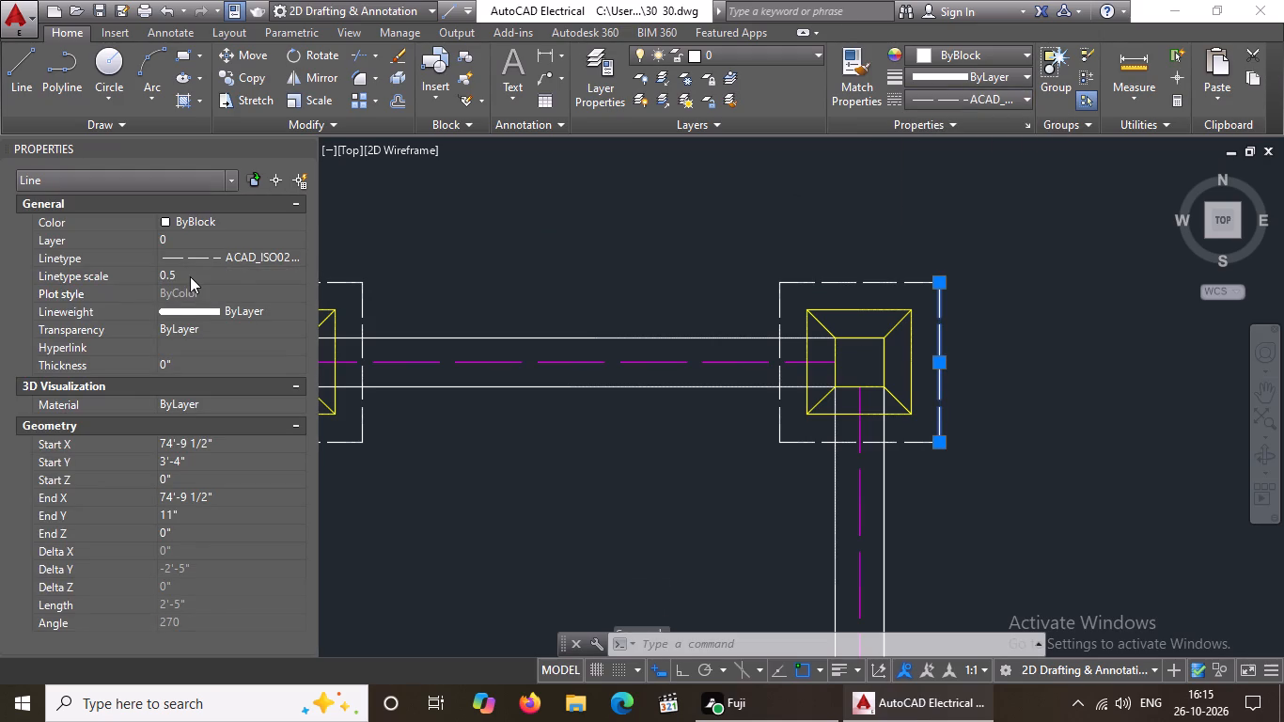
Examine the outer squares of the footings along the upper two rows for any edge without the dashed linetype.
scroll(478, 389, "down", 2)
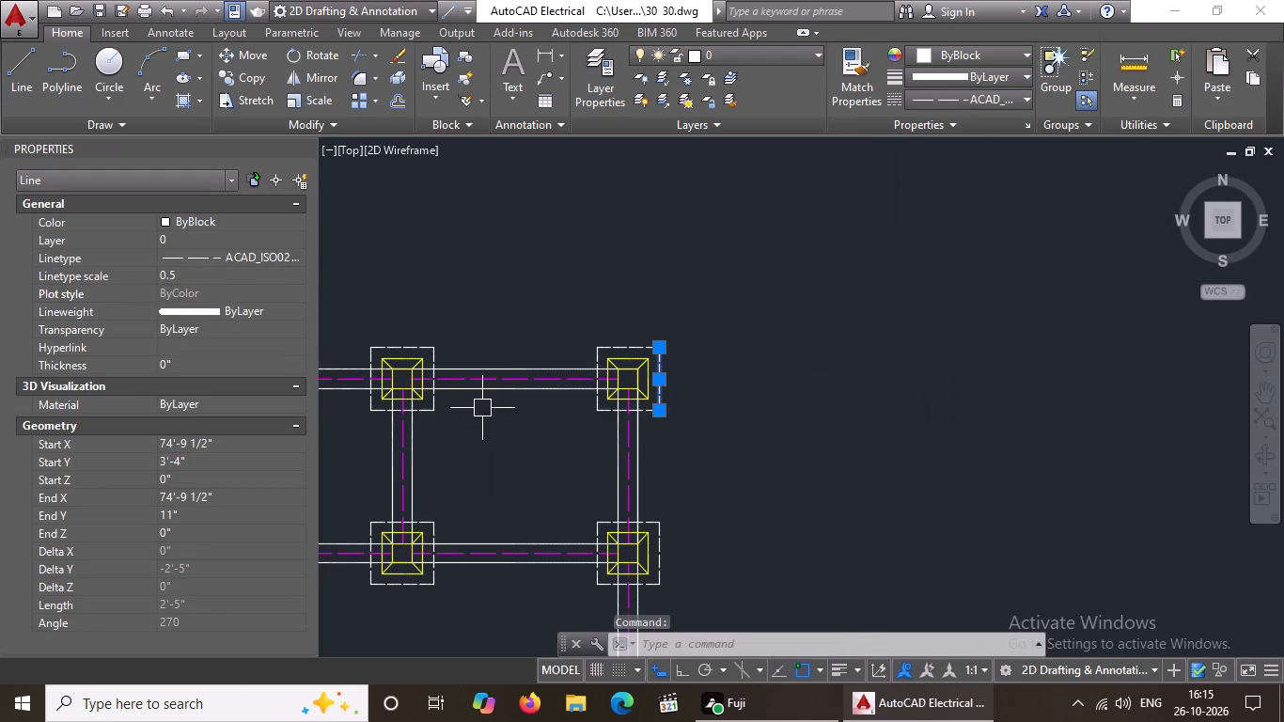
middle_click_drag(490, 407, 689, 363)
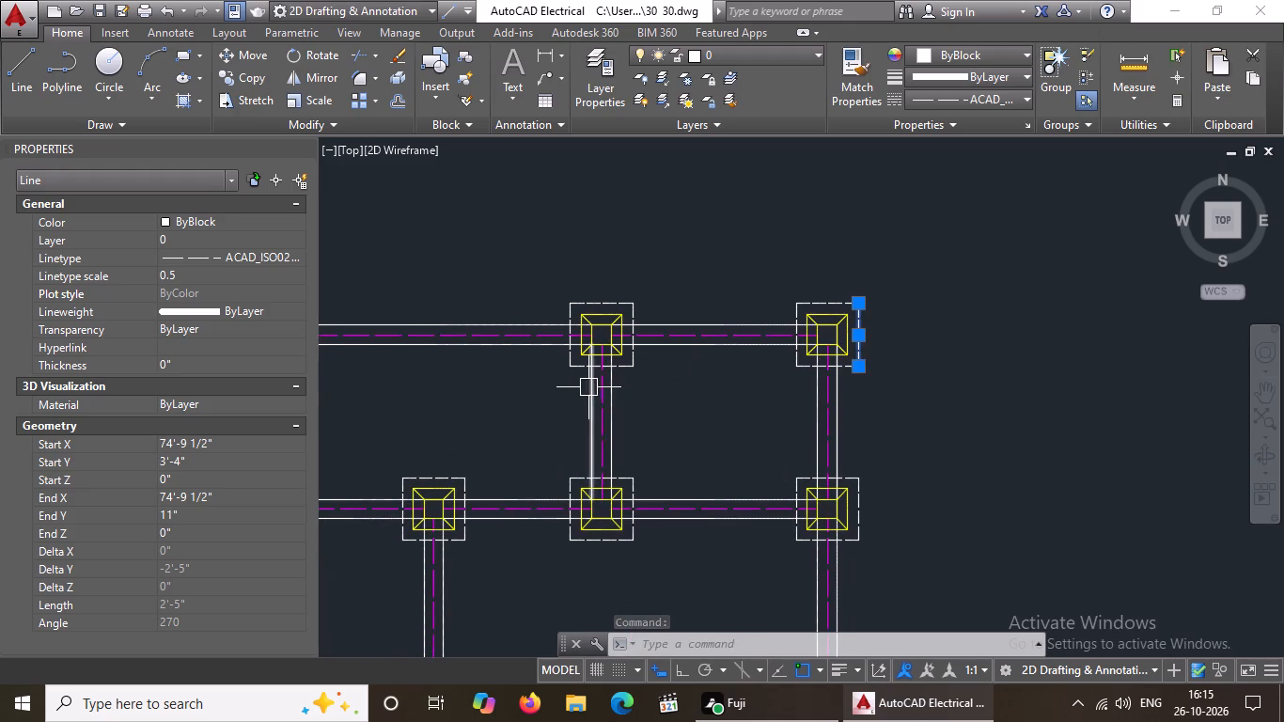
scroll(588, 386, "down", 2)
scroll(446, 382, "up", 2)
middle_click_drag(452, 358, 492, 358)
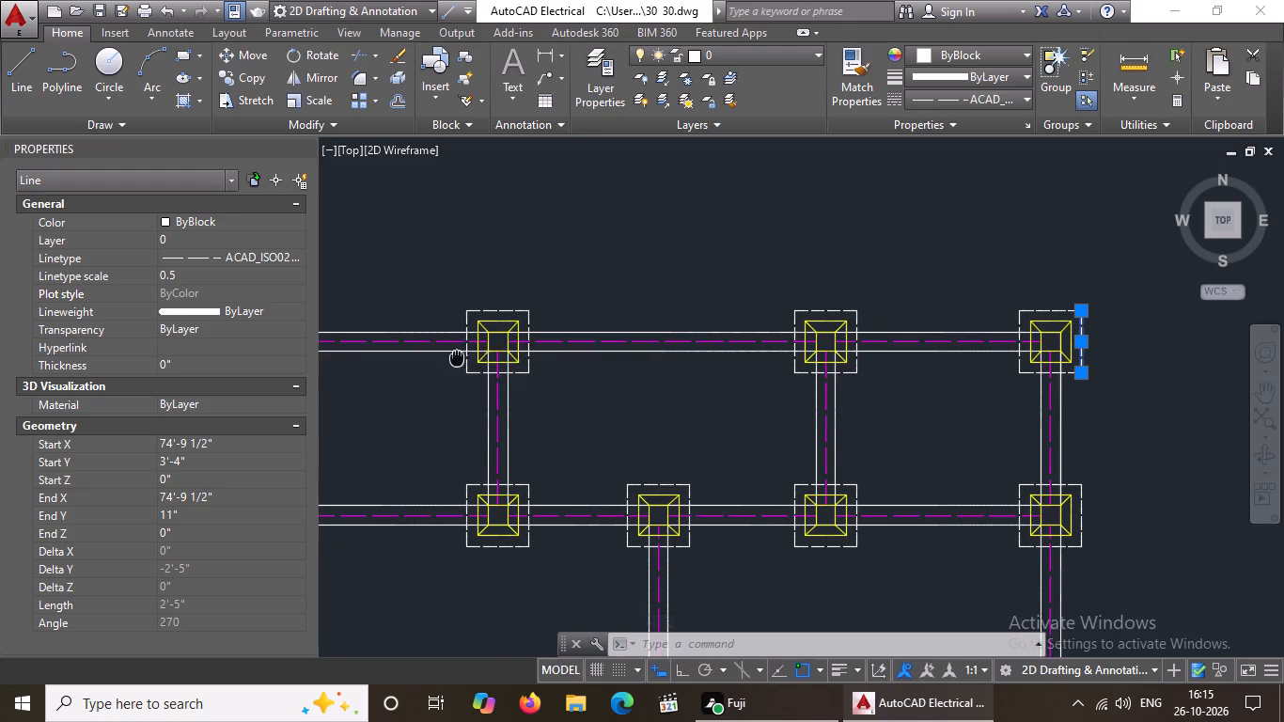
middle_click_drag(492, 358, 594, 366)
scroll(694, 370, "up", 1)
middle_click_drag(692, 369, 644, 374)
scroll(663, 365, "down", 1)
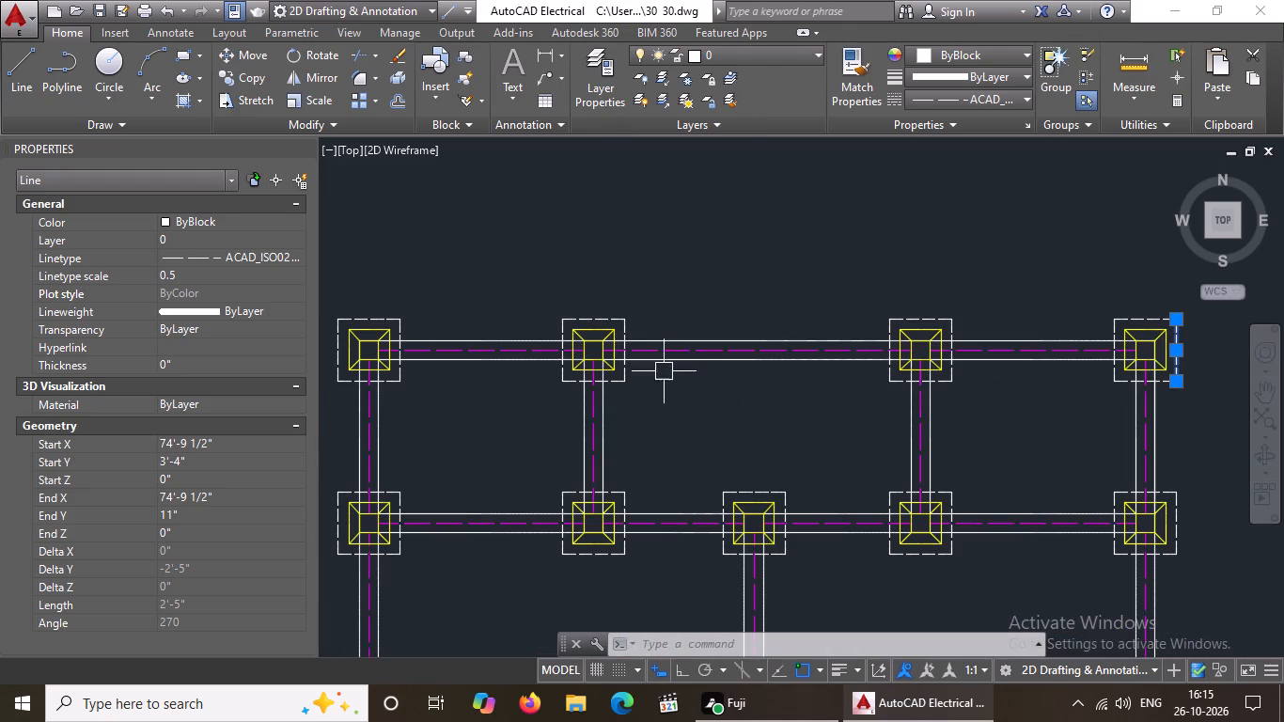
Close the Properties palette and colour the top row's upper beam line between the first and second footings 39,118,187.
middle_click_drag(734, 420, 641, 393)
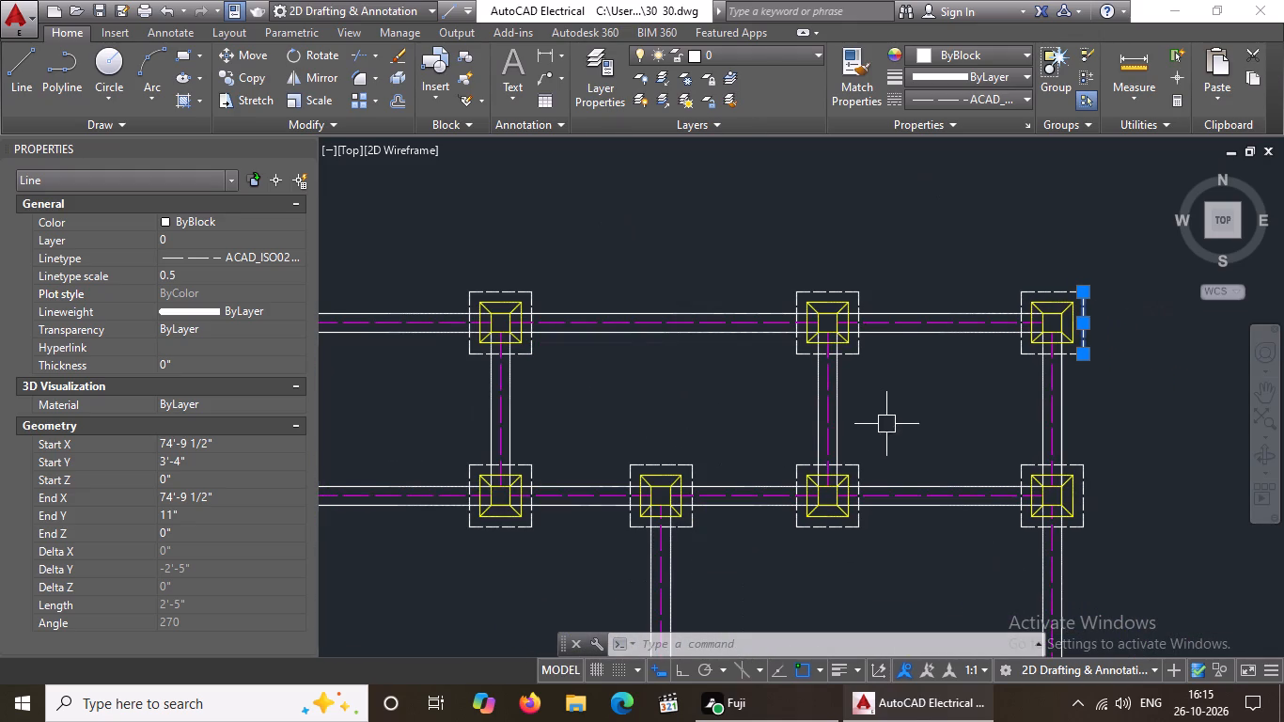
scroll(900, 401, "down", 2)
scroll(903, 420, "up", 2)
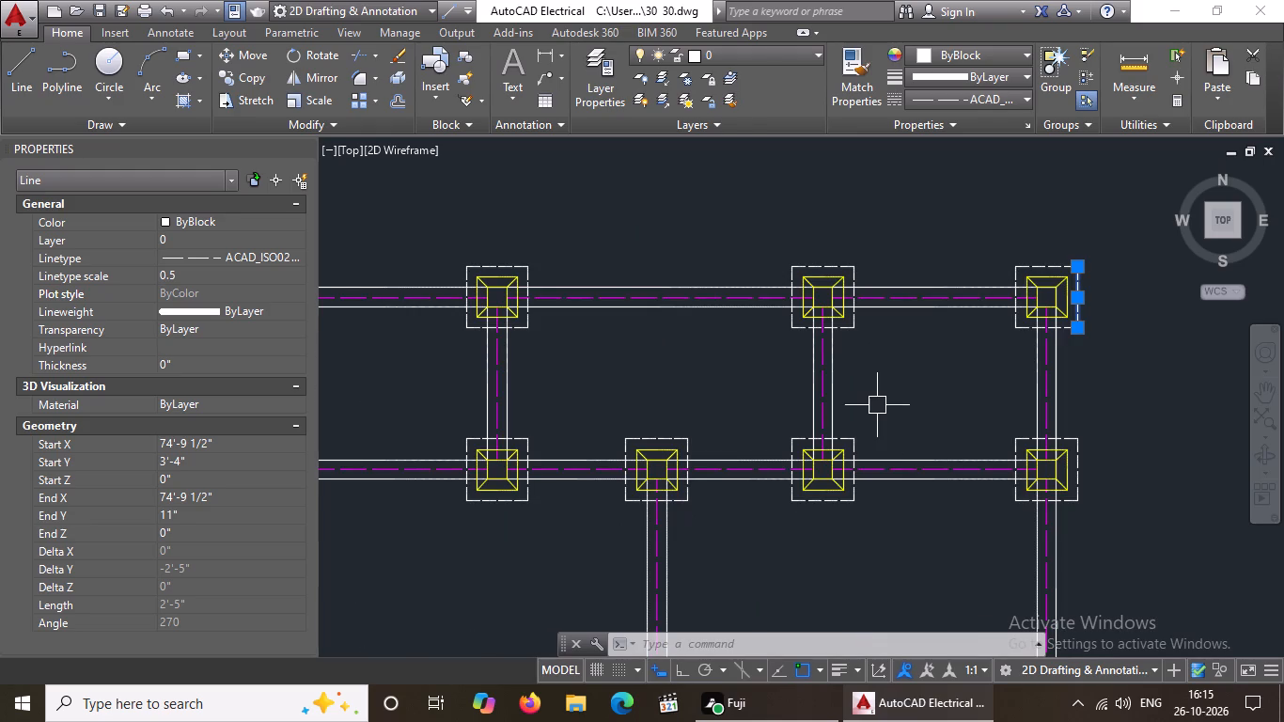
key("Escape")
scroll(685, 445, "down", 2)
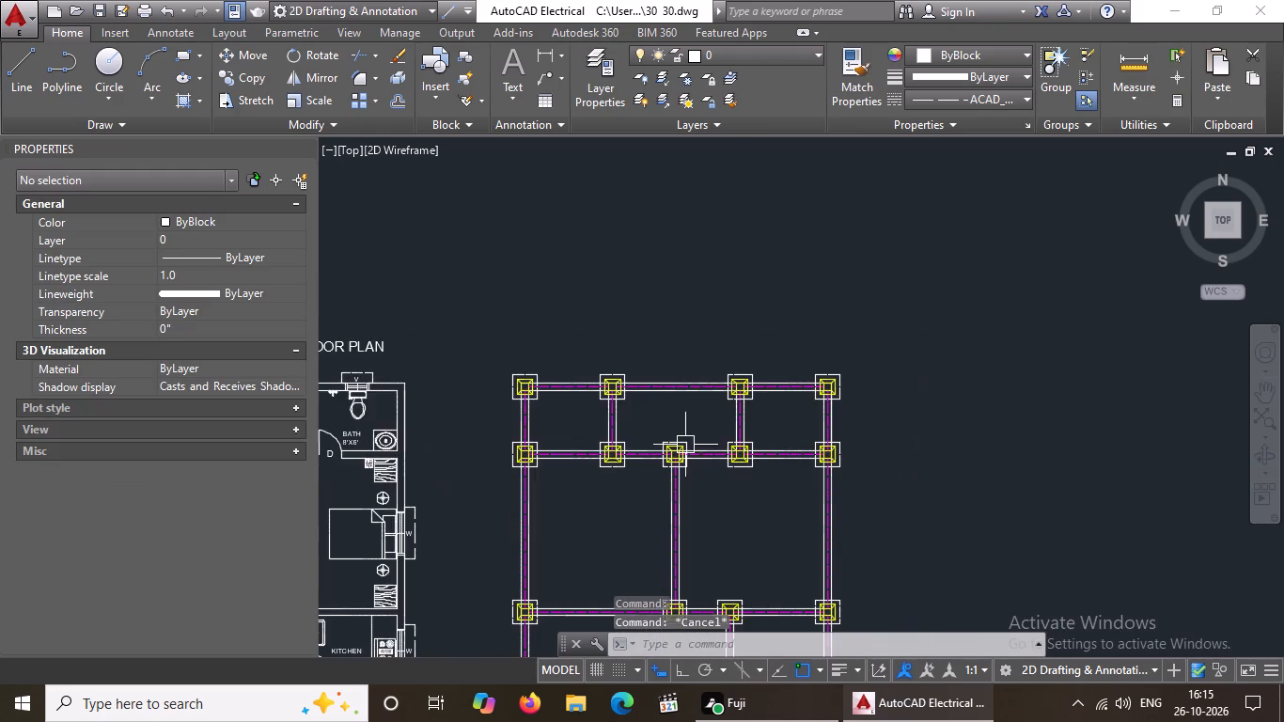
scroll(510, 375, "up", 2)
scroll(632, 391, "up", 3)
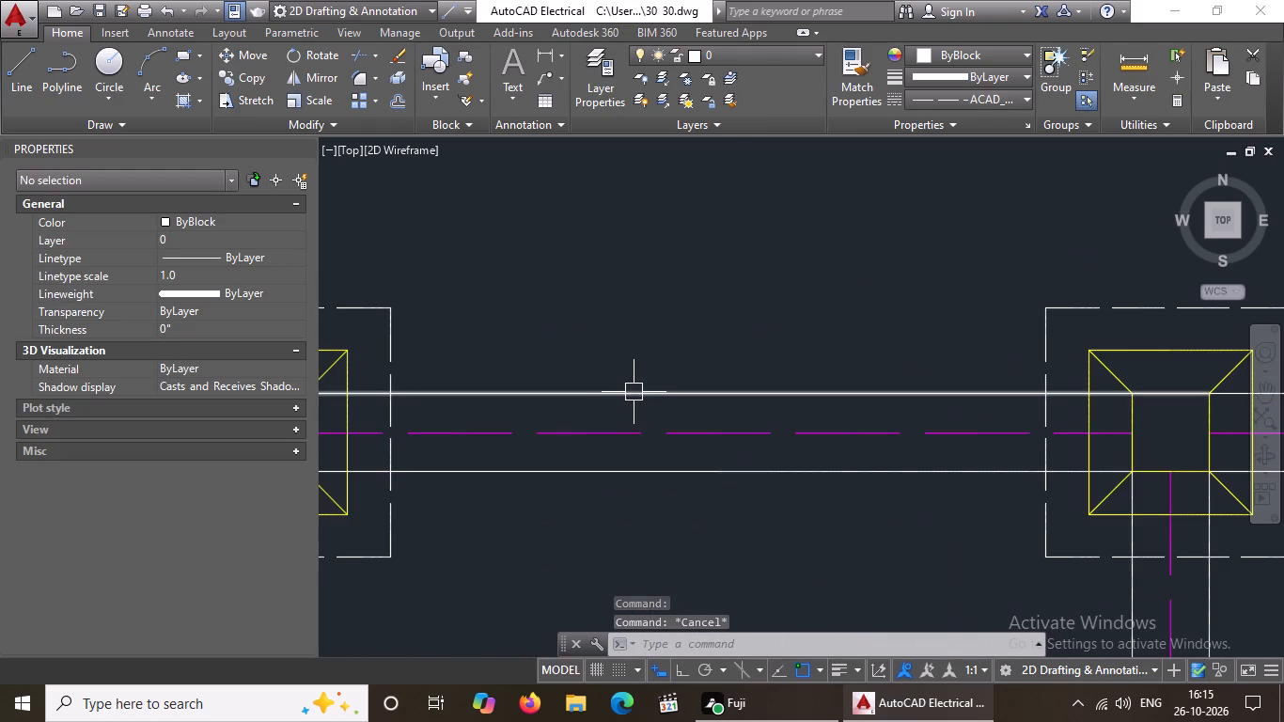
left_click(633, 393)
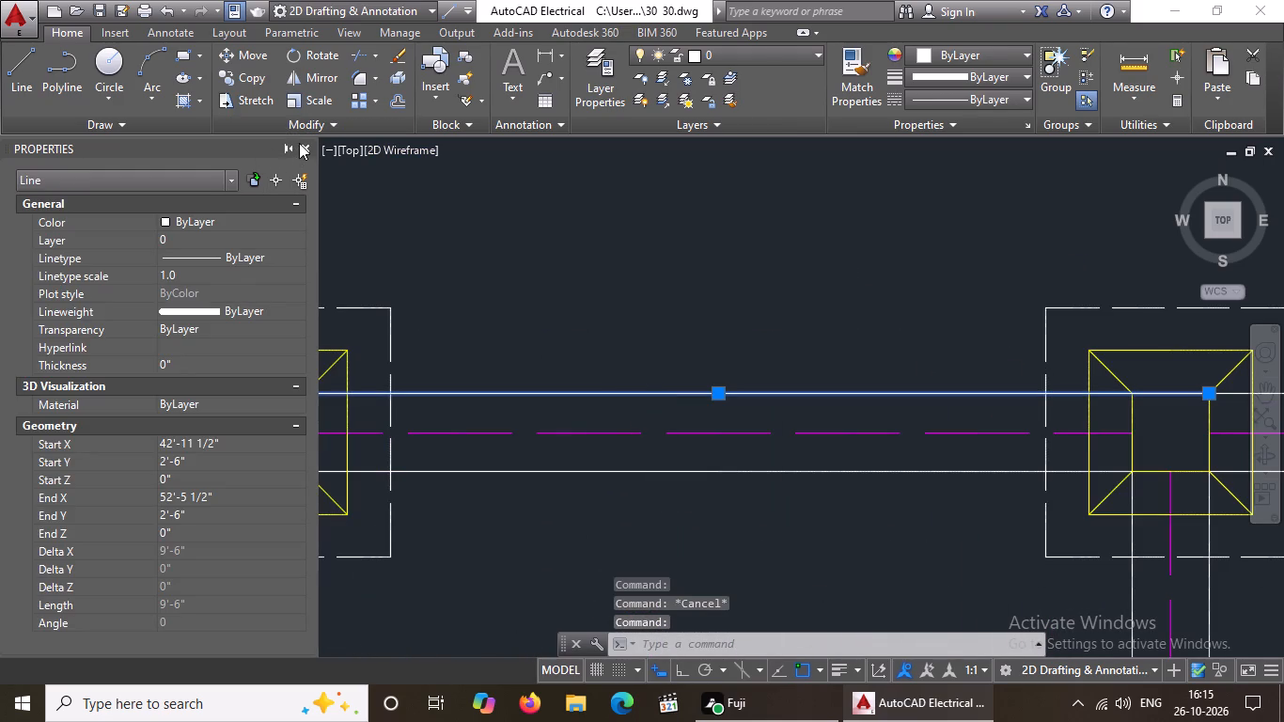
left_click(300, 142)
left_click(308, 145)
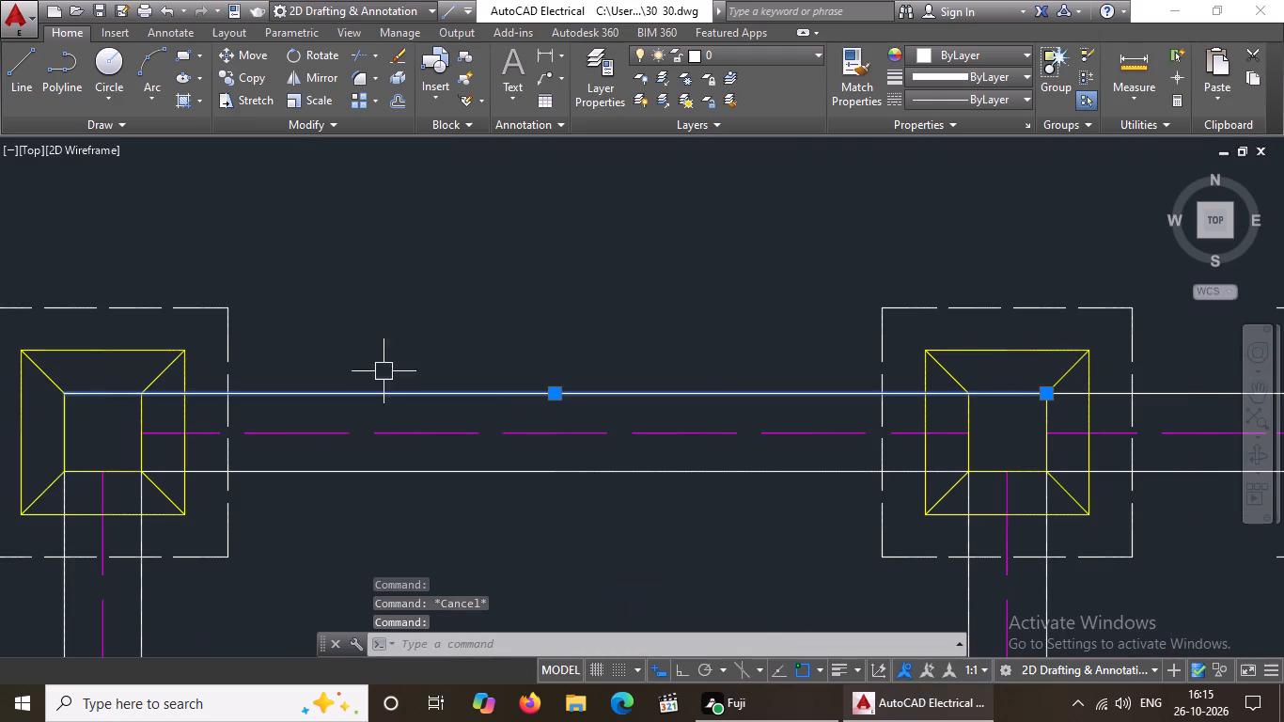
left_click(1017, 54)
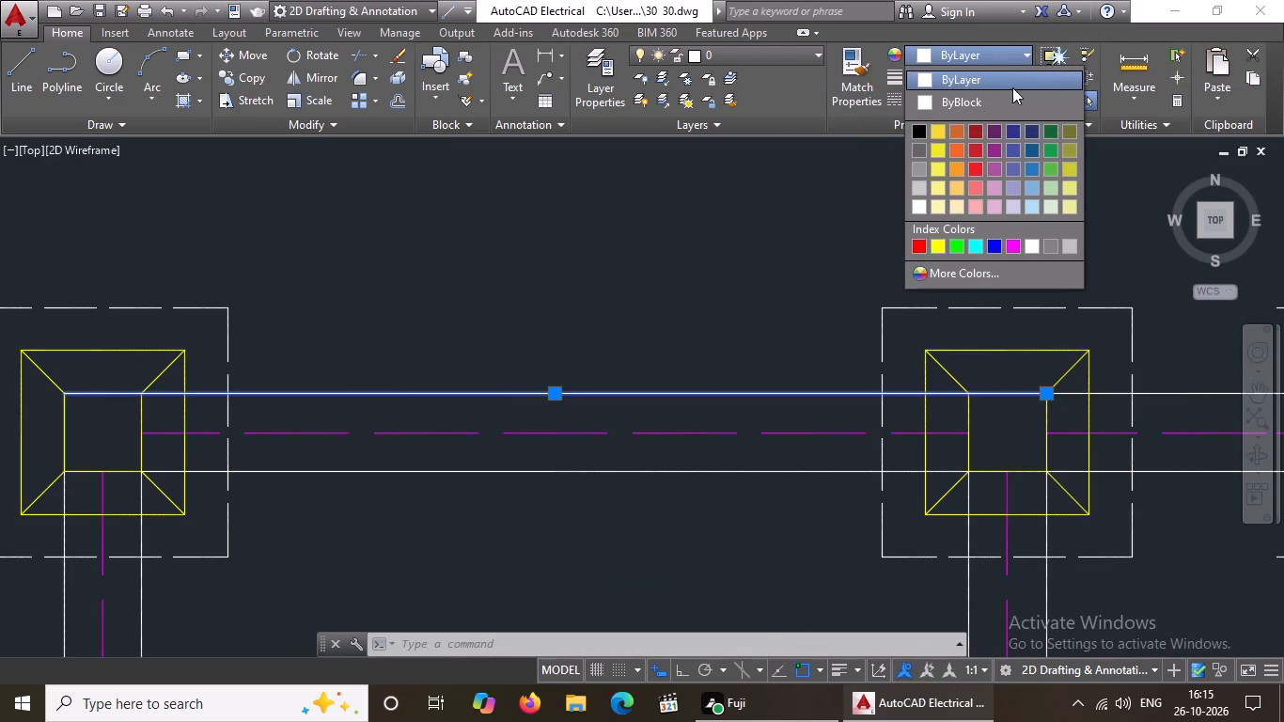
left_click(1033, 165)
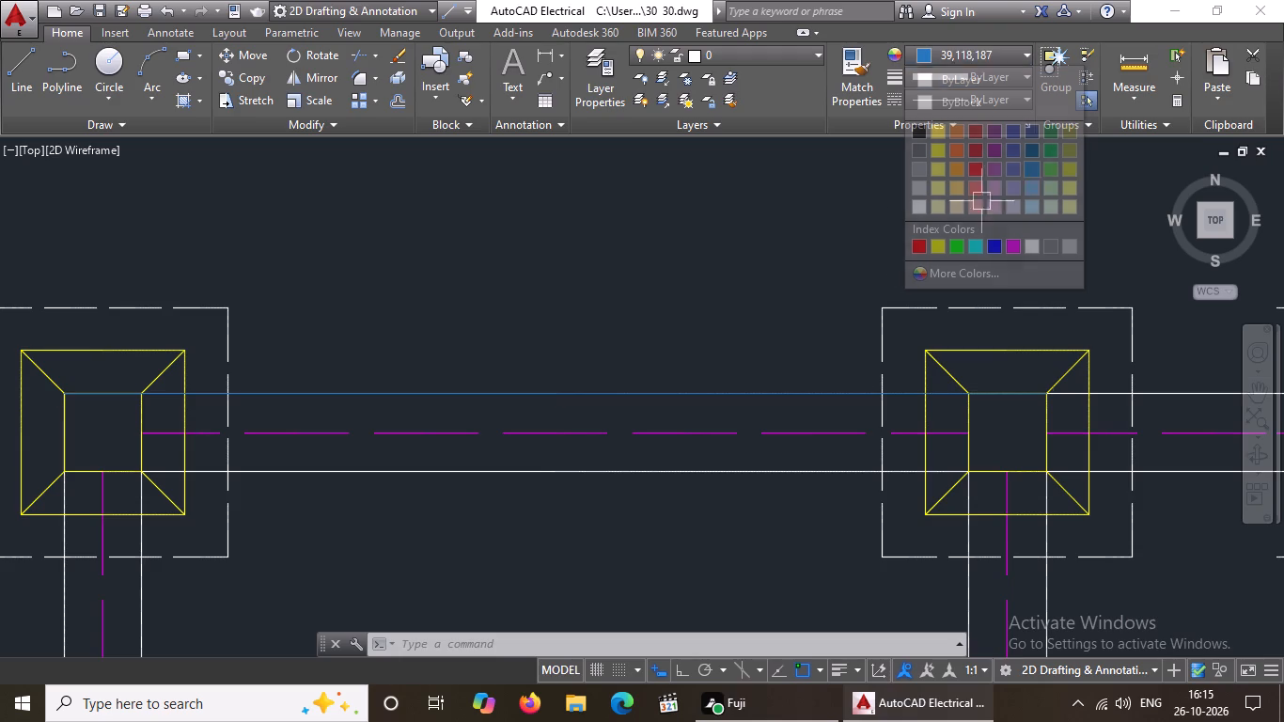
Colour the top row's upper beam line between the second and third footings 39,118,187.
scroll(653, 310, "down", 3)
scroll(881, 341, "up", 3)
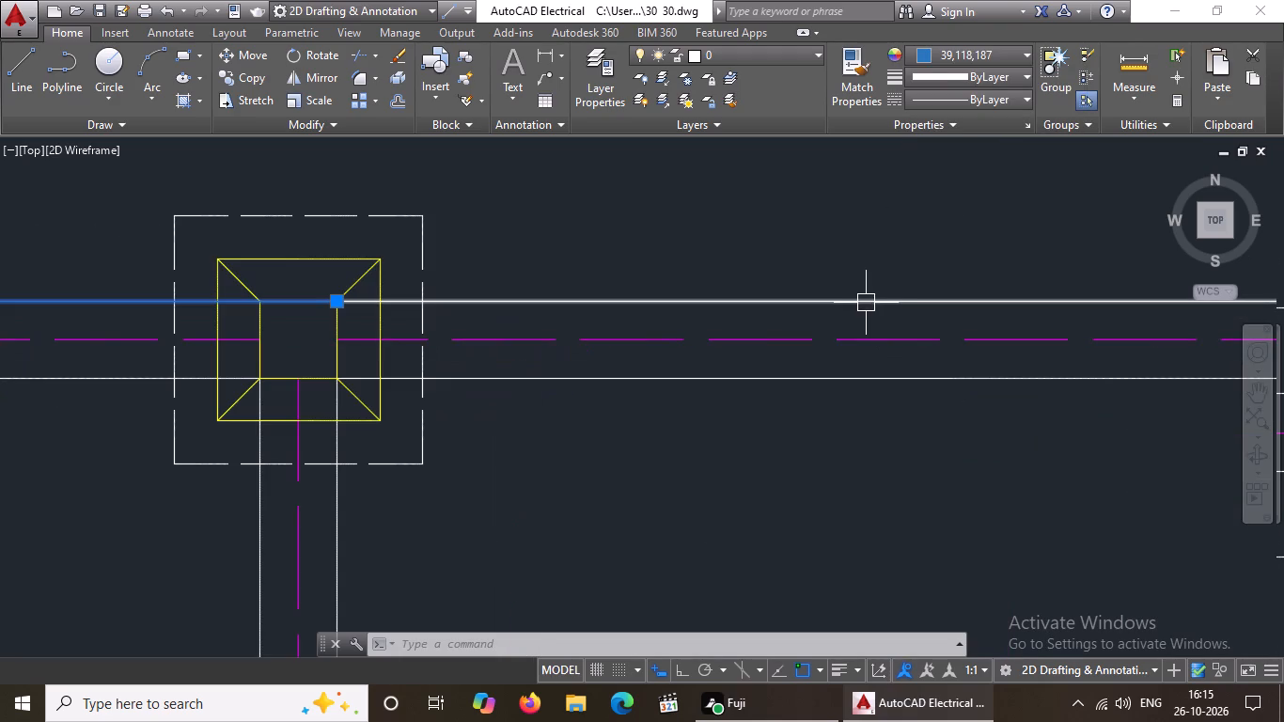
left_click(864, 301)
left_click(1005, 54)
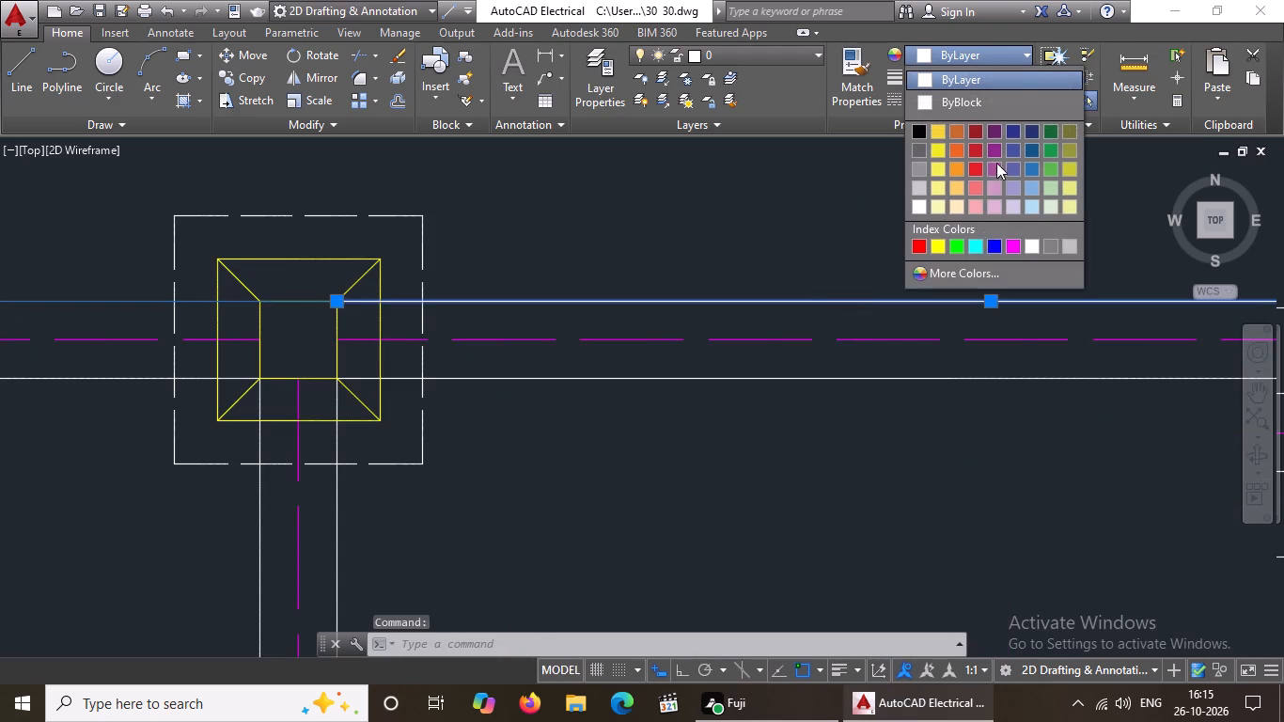
left_click(1034, 166)
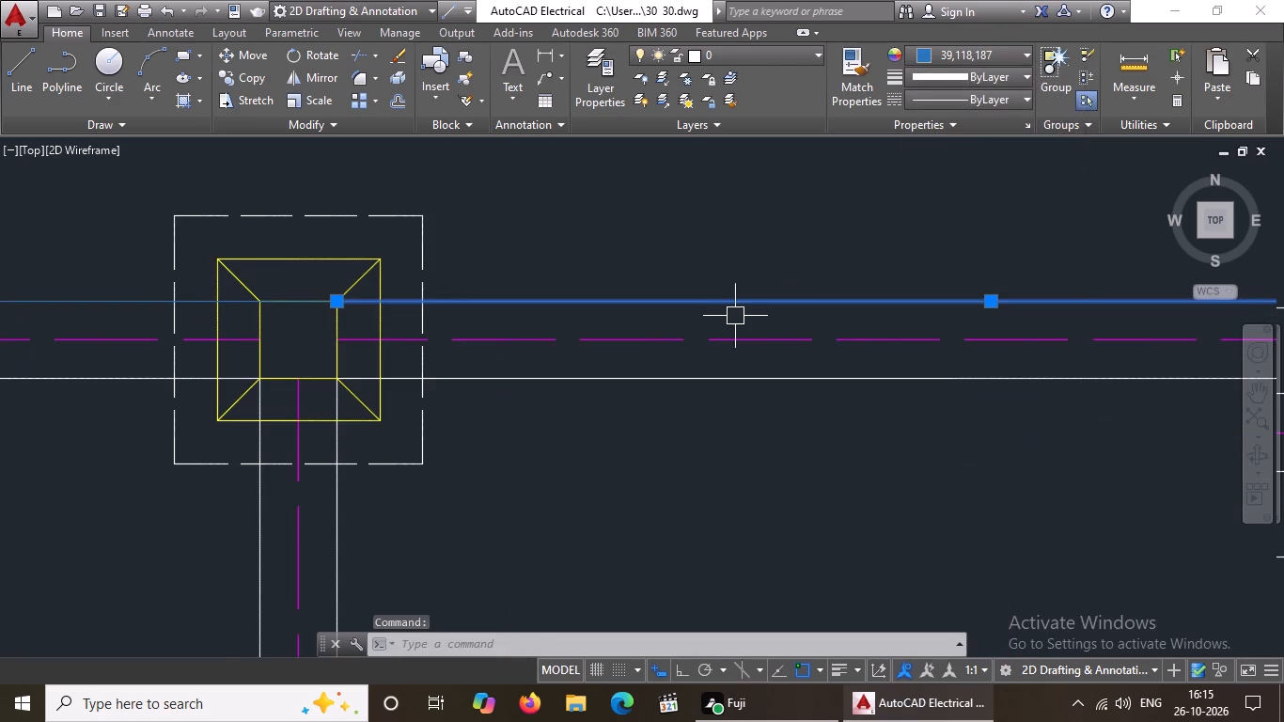
Colour the top row's two lower beam lines, from the first to the third footing, 39,118,187.
scroll(726, 316, "down", 2)
left_click(455, 340)
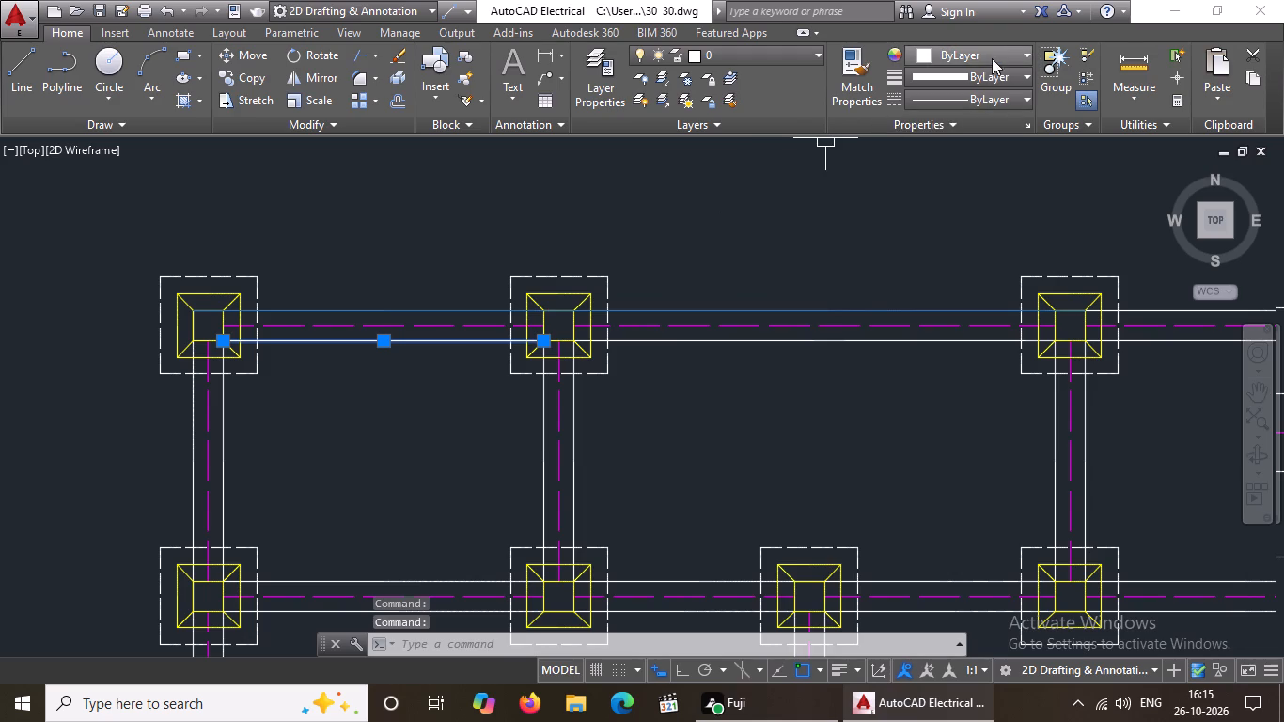
left_click(991, 55)
left_click(1033, 166)
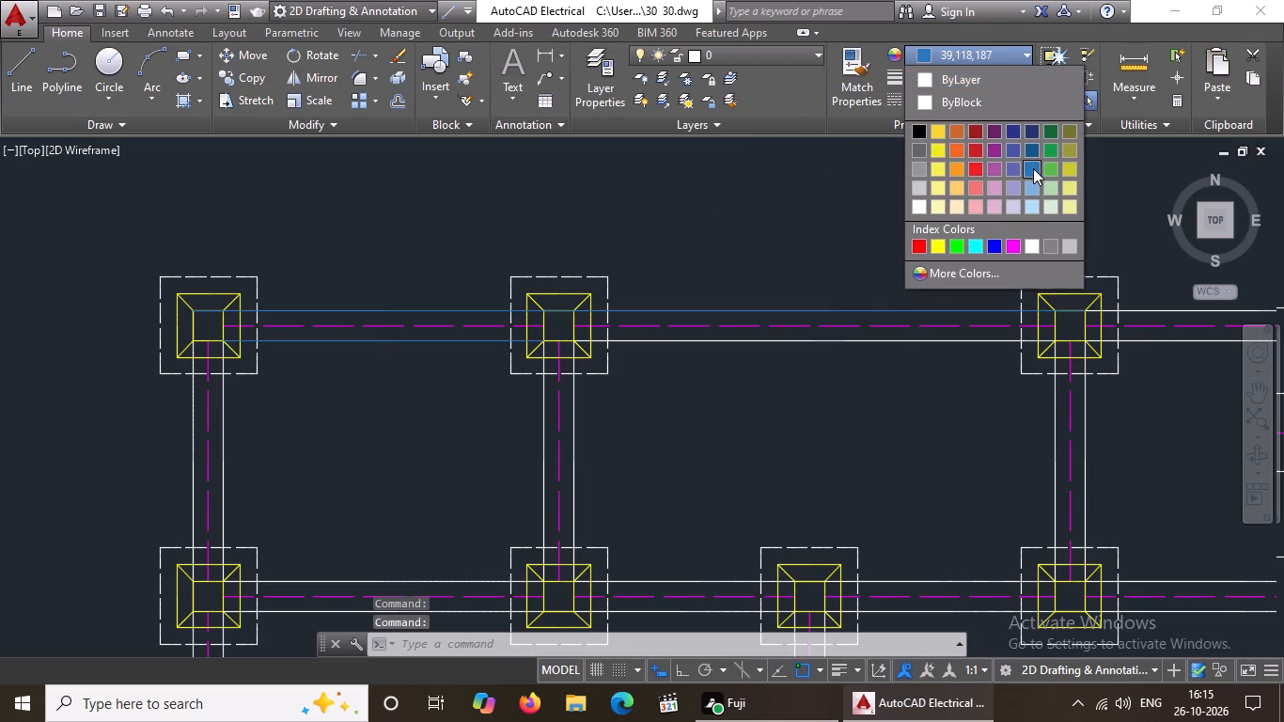
left_click(763, 340)
left_click(997, 59)
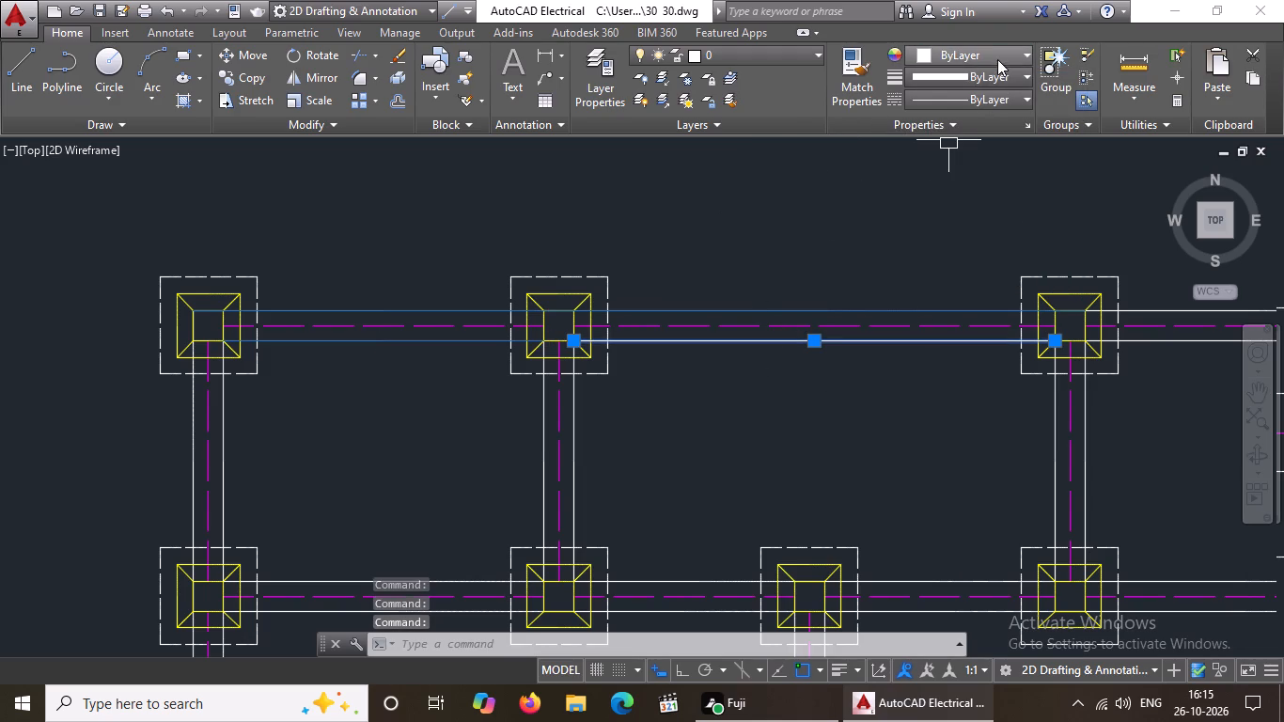
left_click(1031, 165)
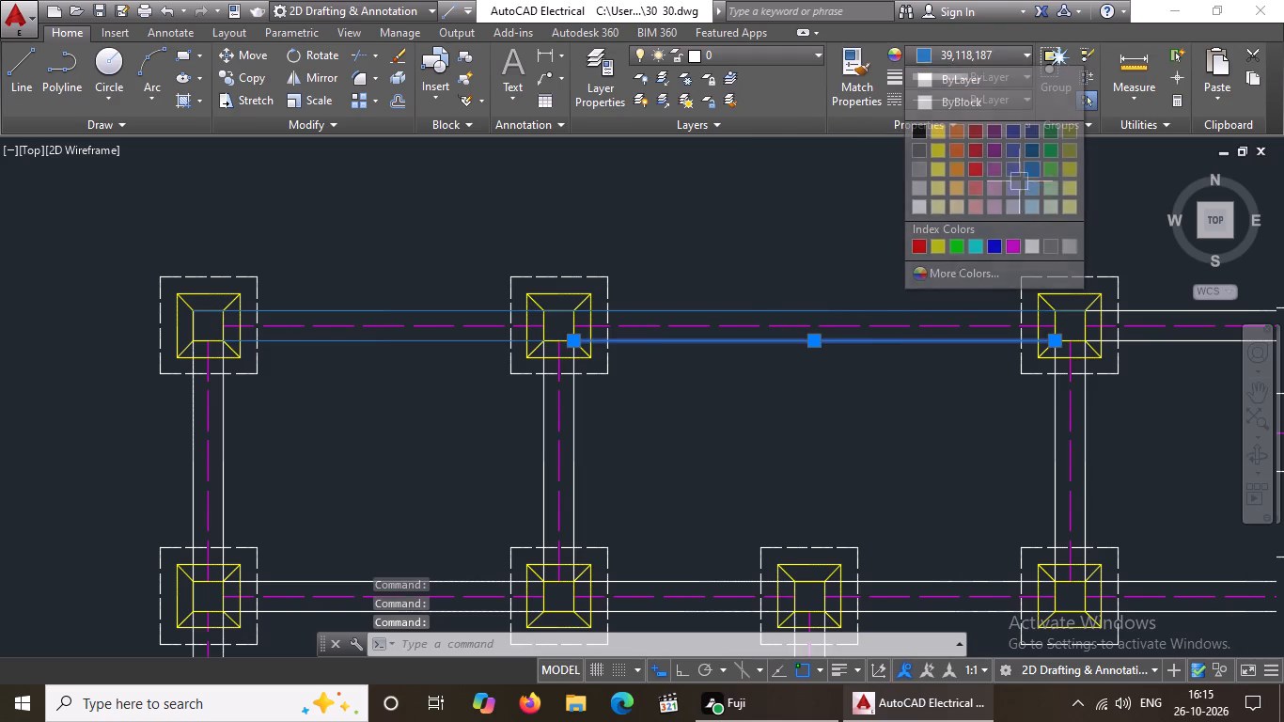
Colour both beam lines between the top row's third and rightmost footings 39,118,187 and clear the selection.
scroll(892, 350, "down", 2)
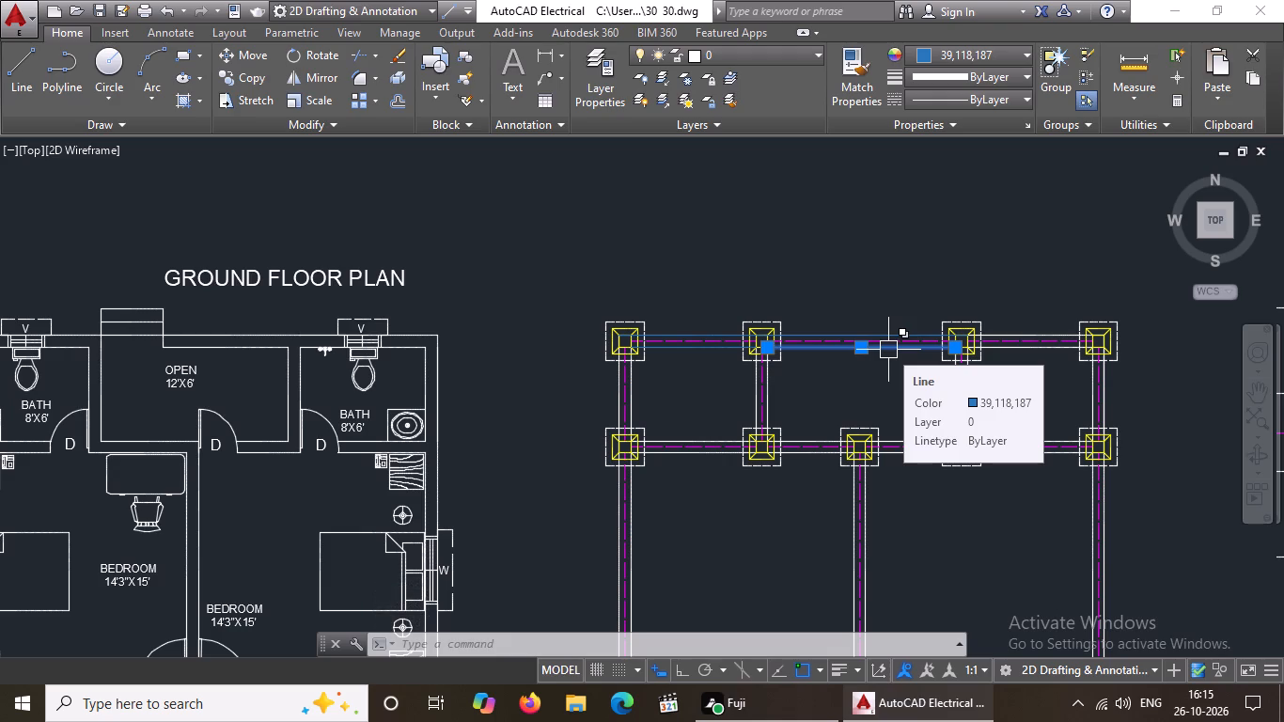
scroll(888, 350, "up", 1)
scroll(1098, 314, "up", 2)
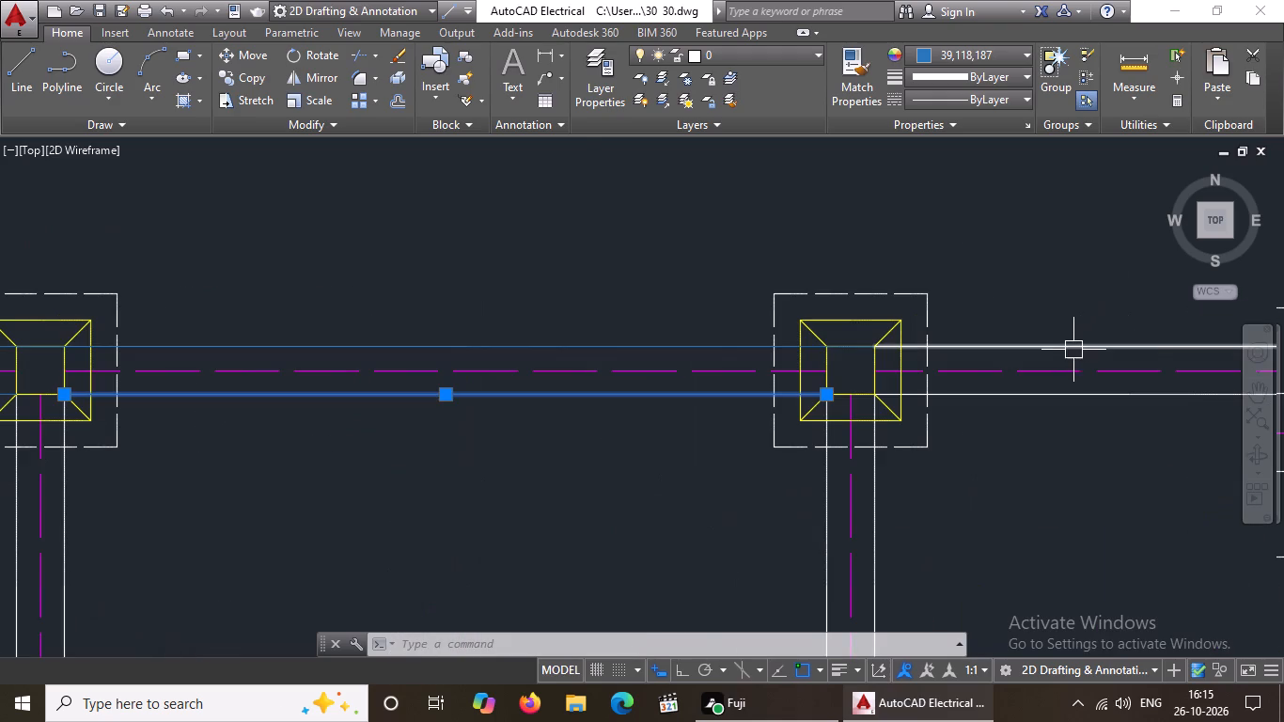
left_click(1073, 350)
left_click(995, 59)
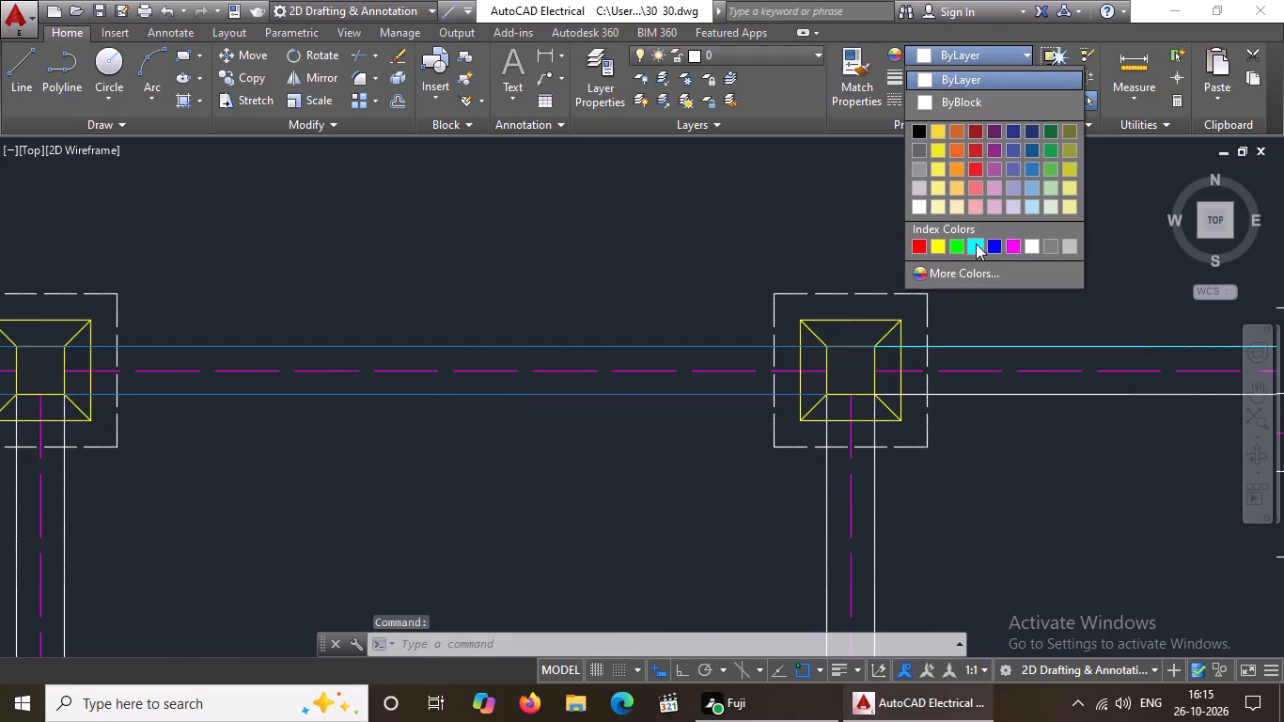
left_click(1028, 169)
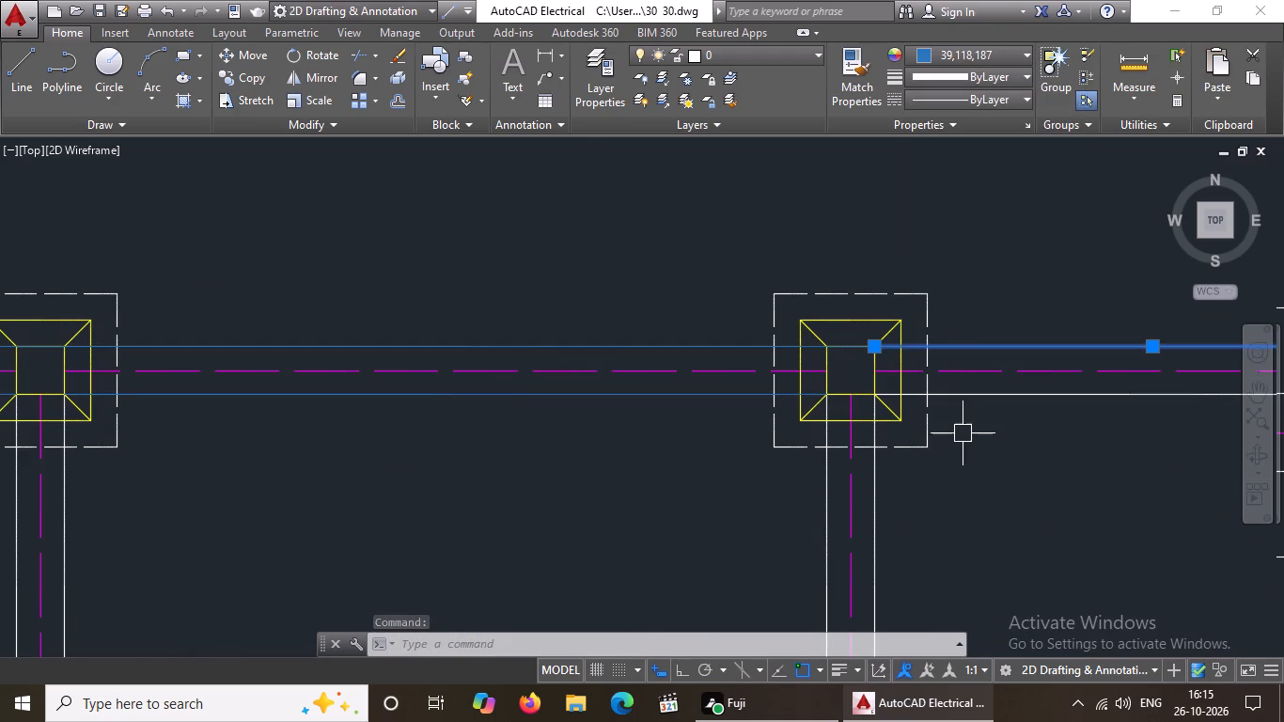
left_click(976, 392)
left_click(1015, 55)
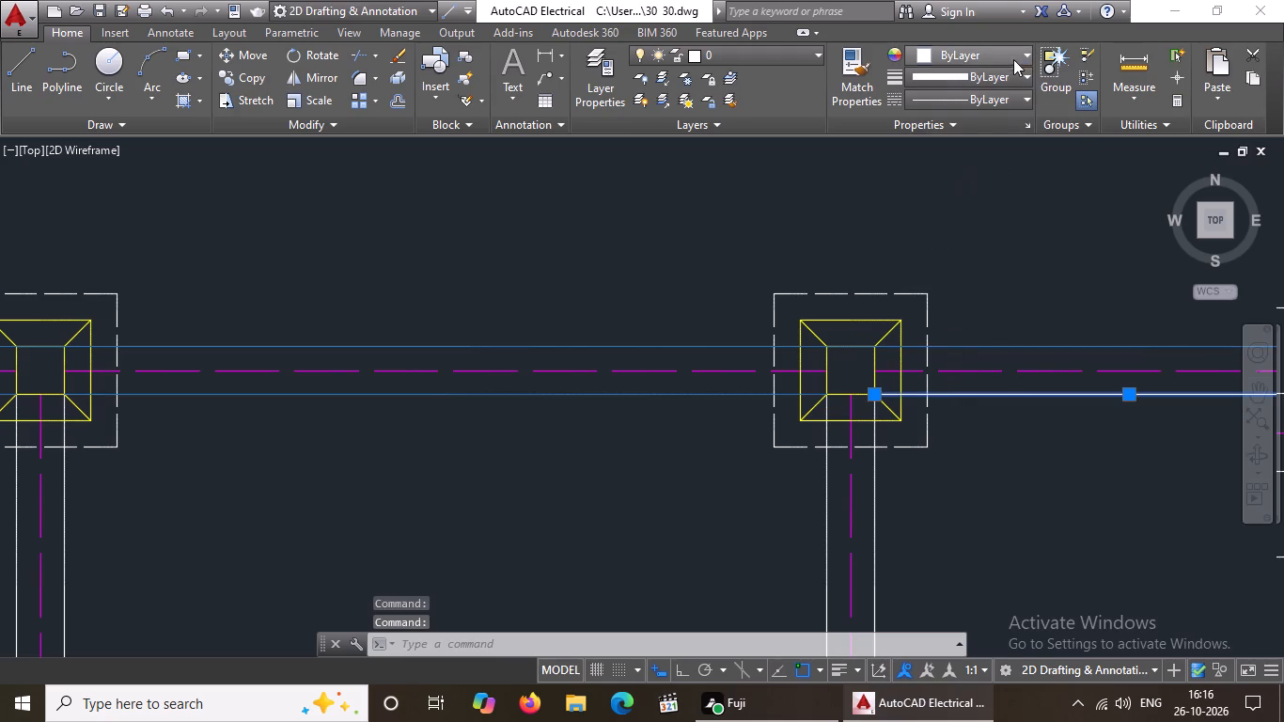
left_click(1031, 165)
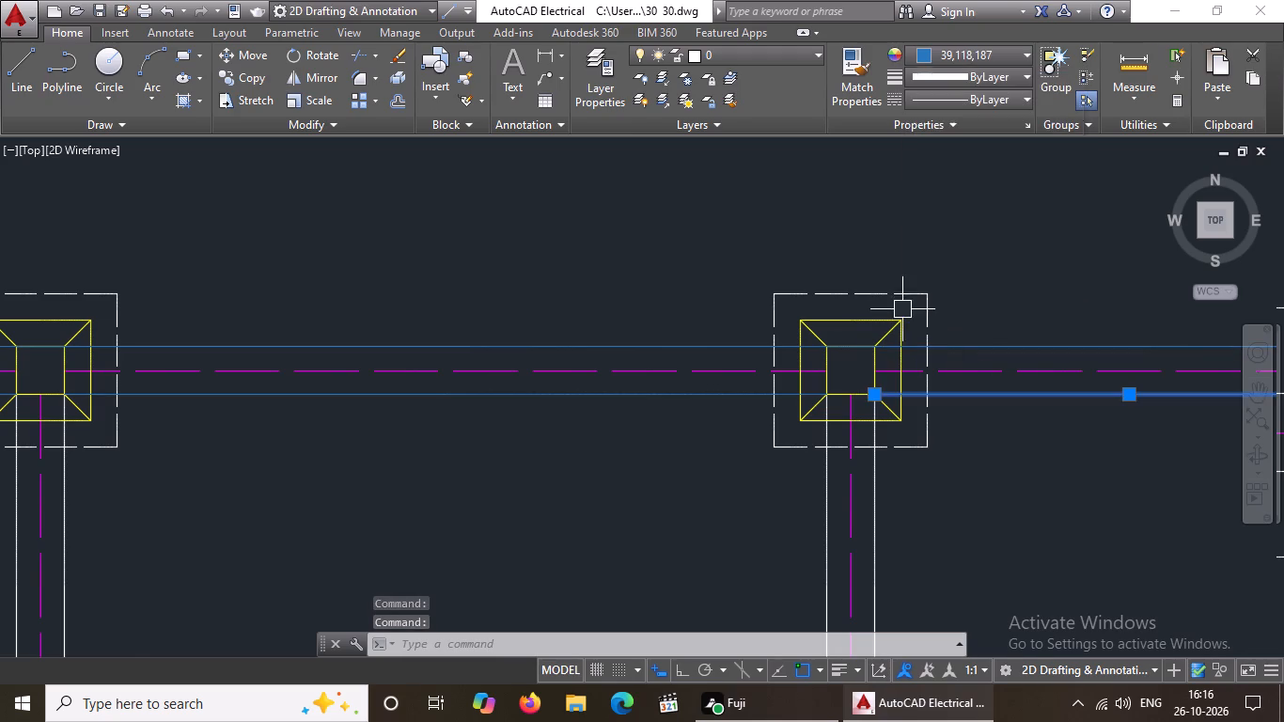
scroll(853, 337, "down", 3)
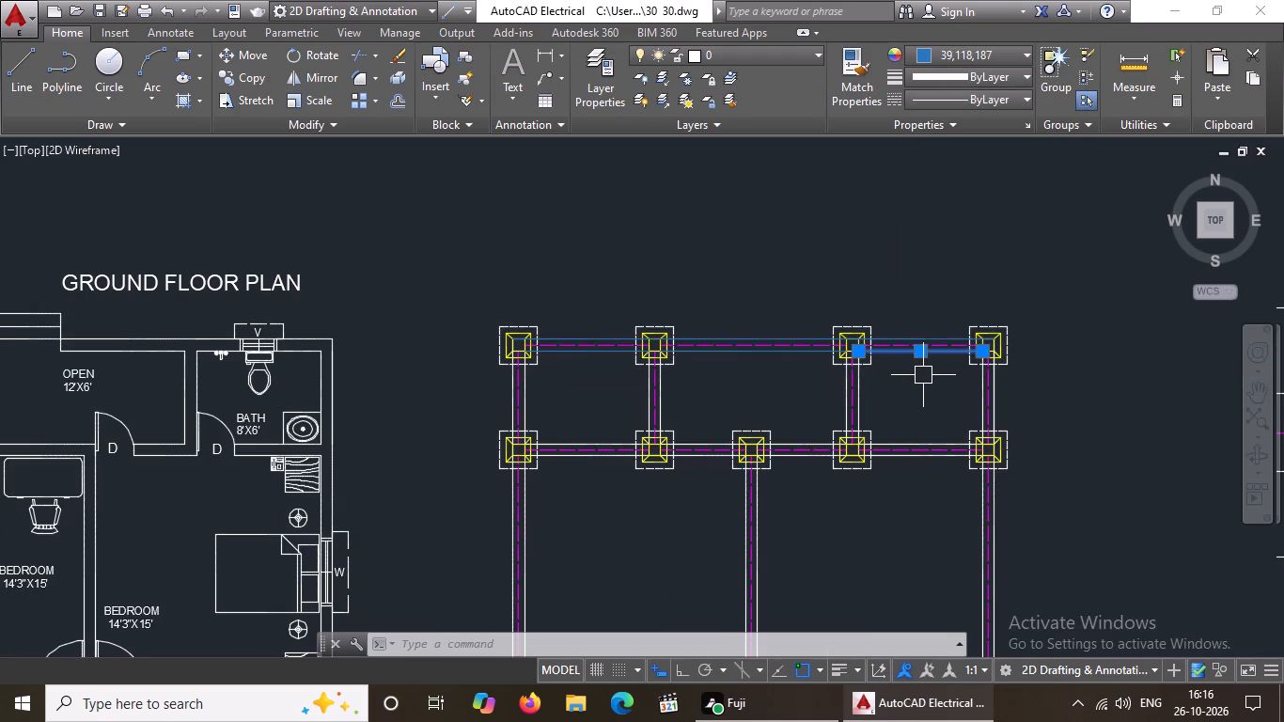
key("Escape")
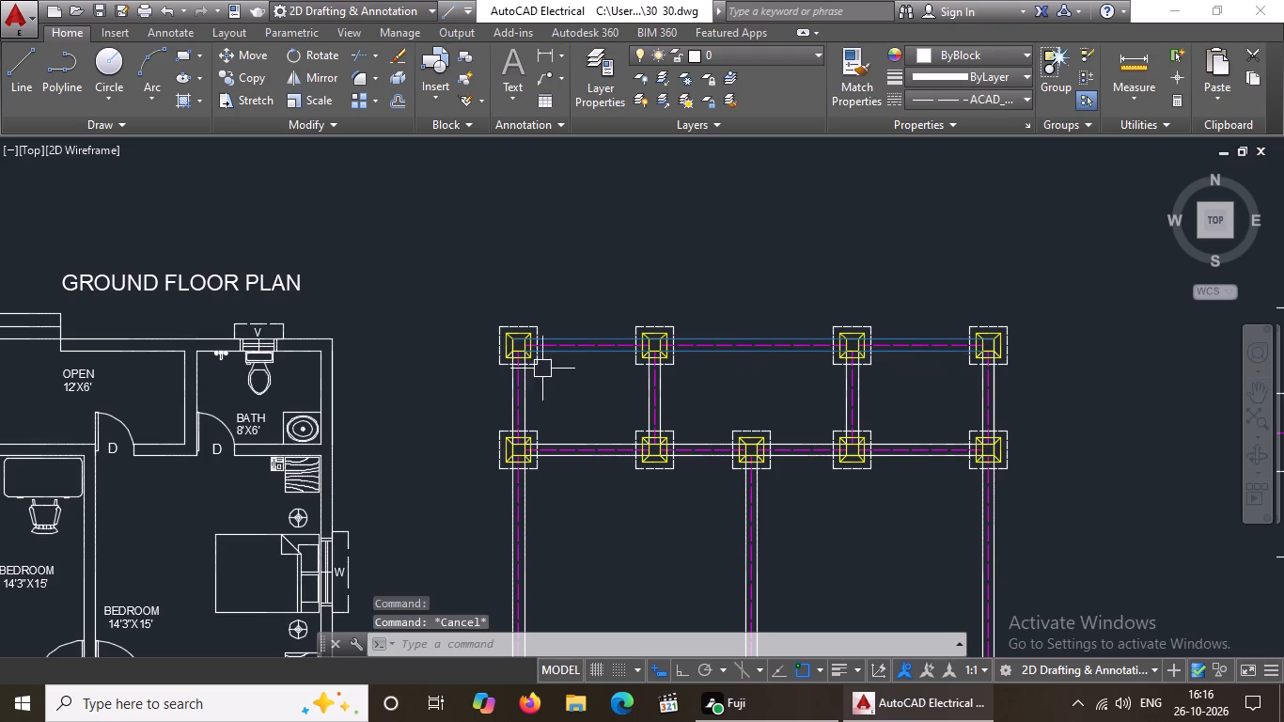
Colour both lines of the leftmost vertical beam between the top and second footing rows 39,118,187.
scroll(471, 404, "up", 2)
left_click(572, 372)
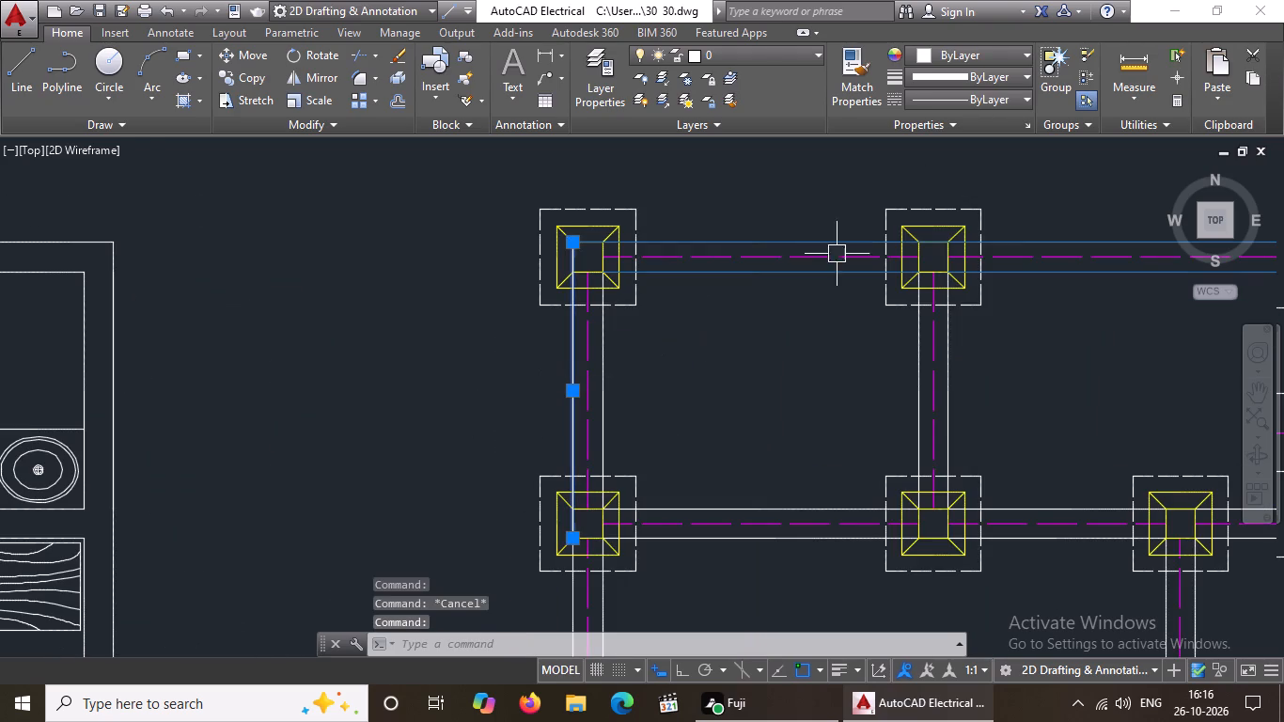
left_click(1001, 54)
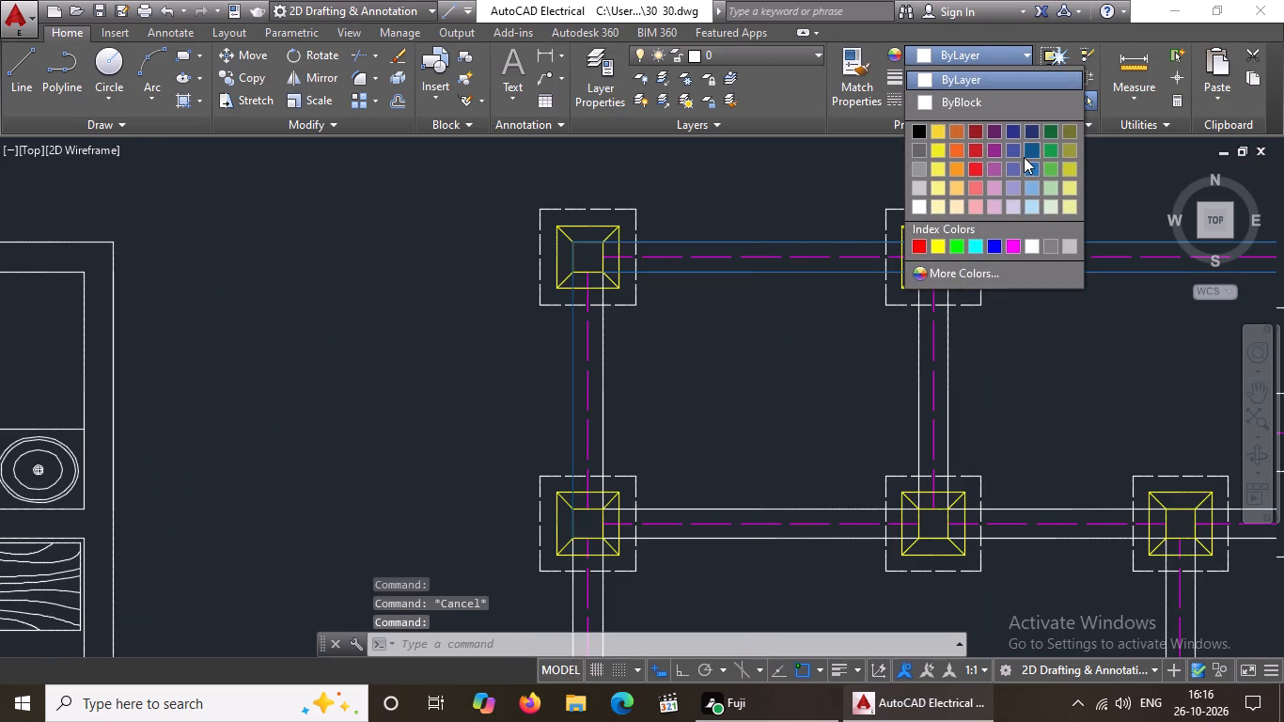
left_click(1034, 167)
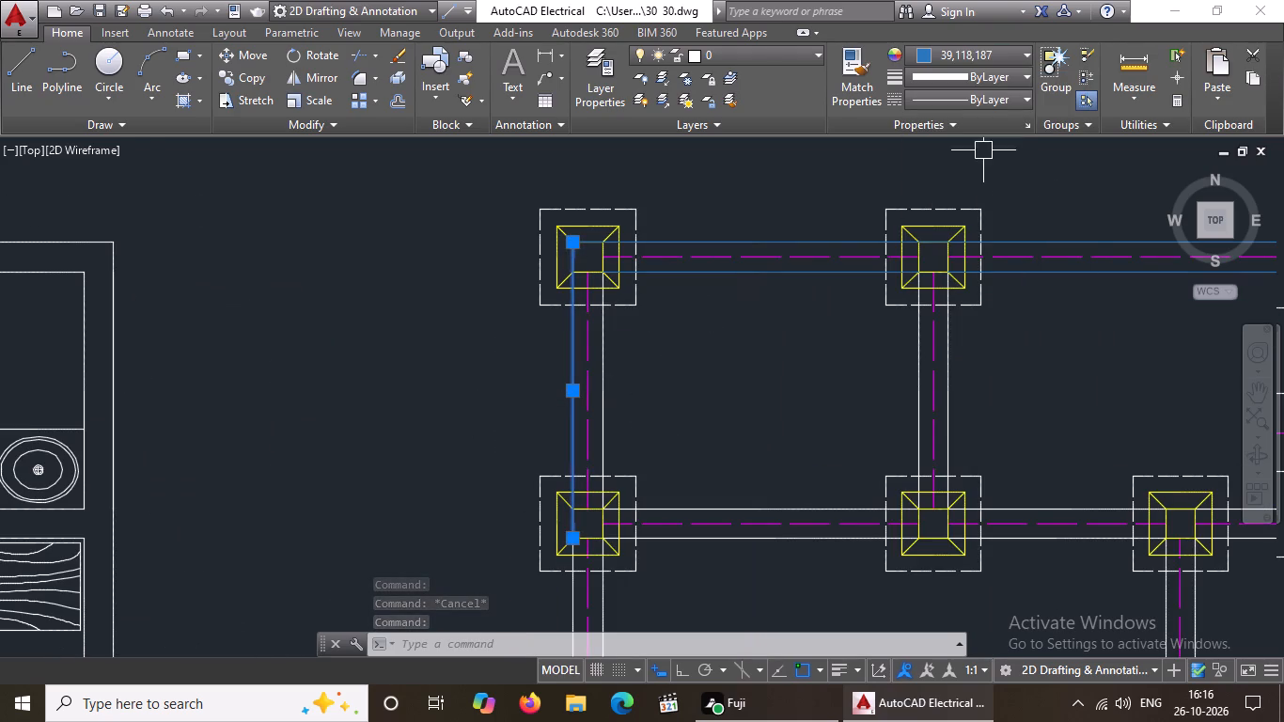
left_click(969, 57)
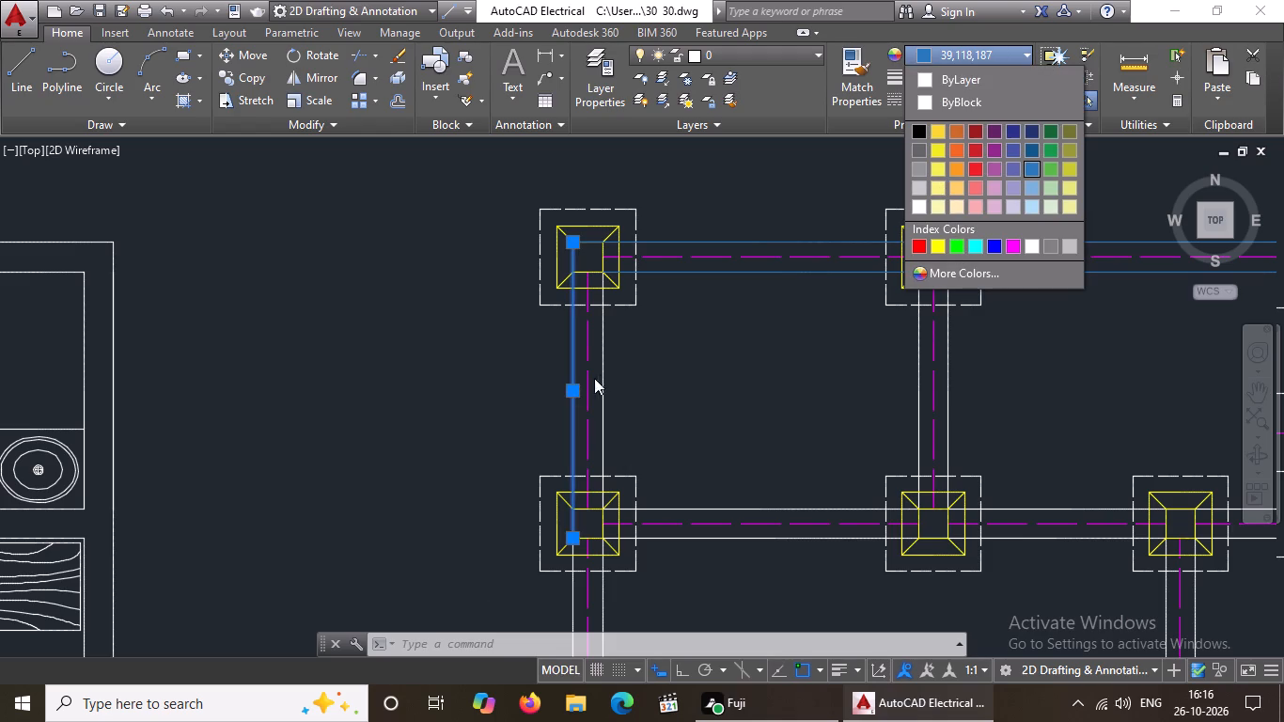
left_click(1028, 168)
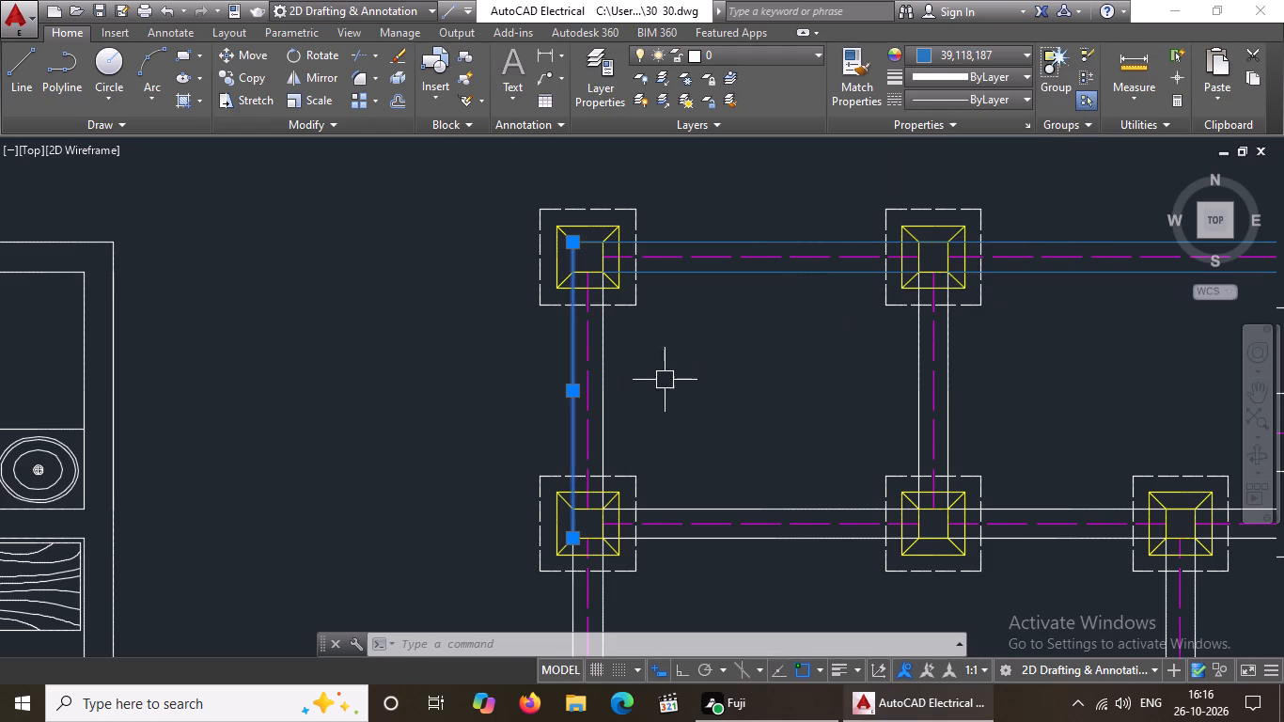
left_click(605, 376)
left_click(998, 55)
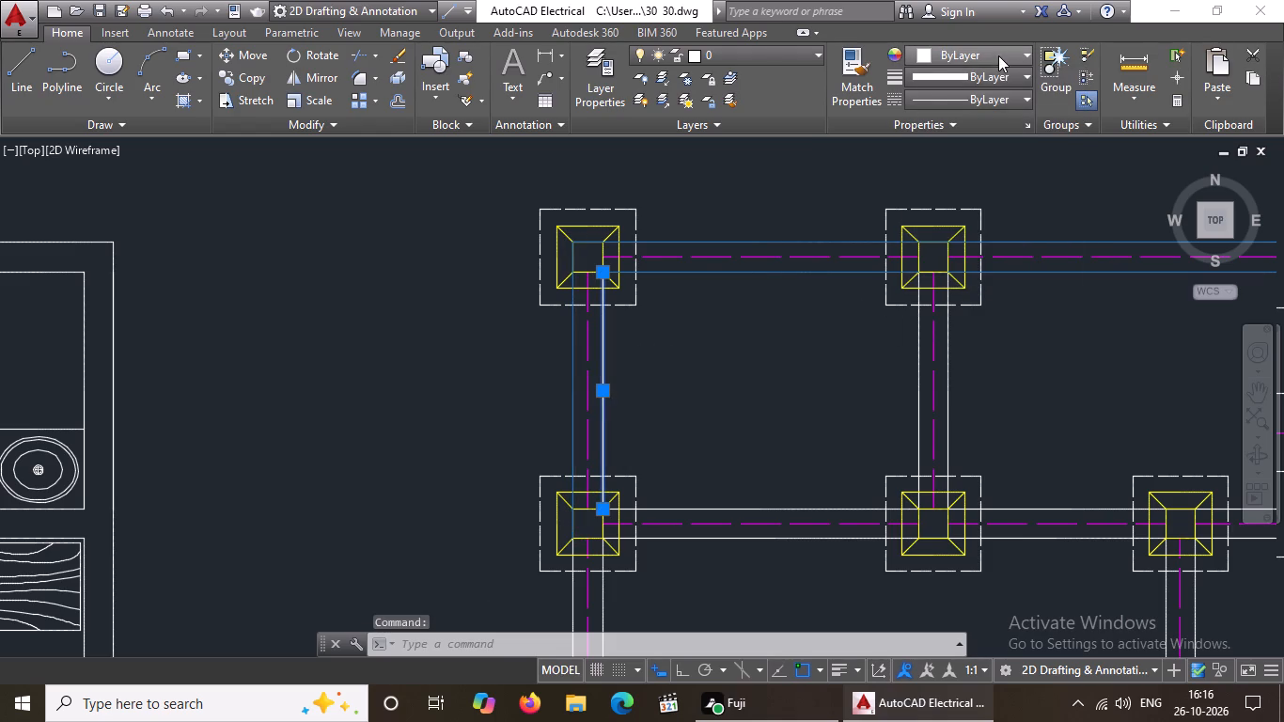
left_click(1035, 165)
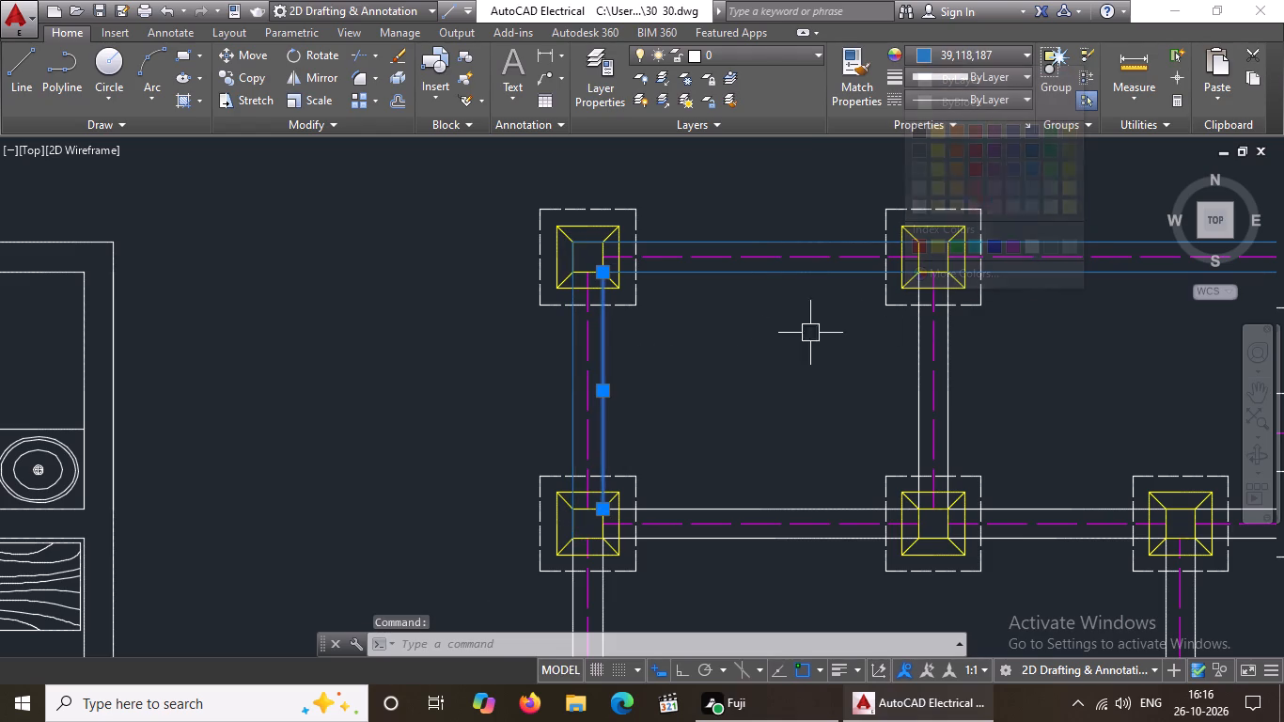
Colour both lines of the second vertical beam from the left, between the top and second footing rows, 39,118,187.
left_click(915, 369)
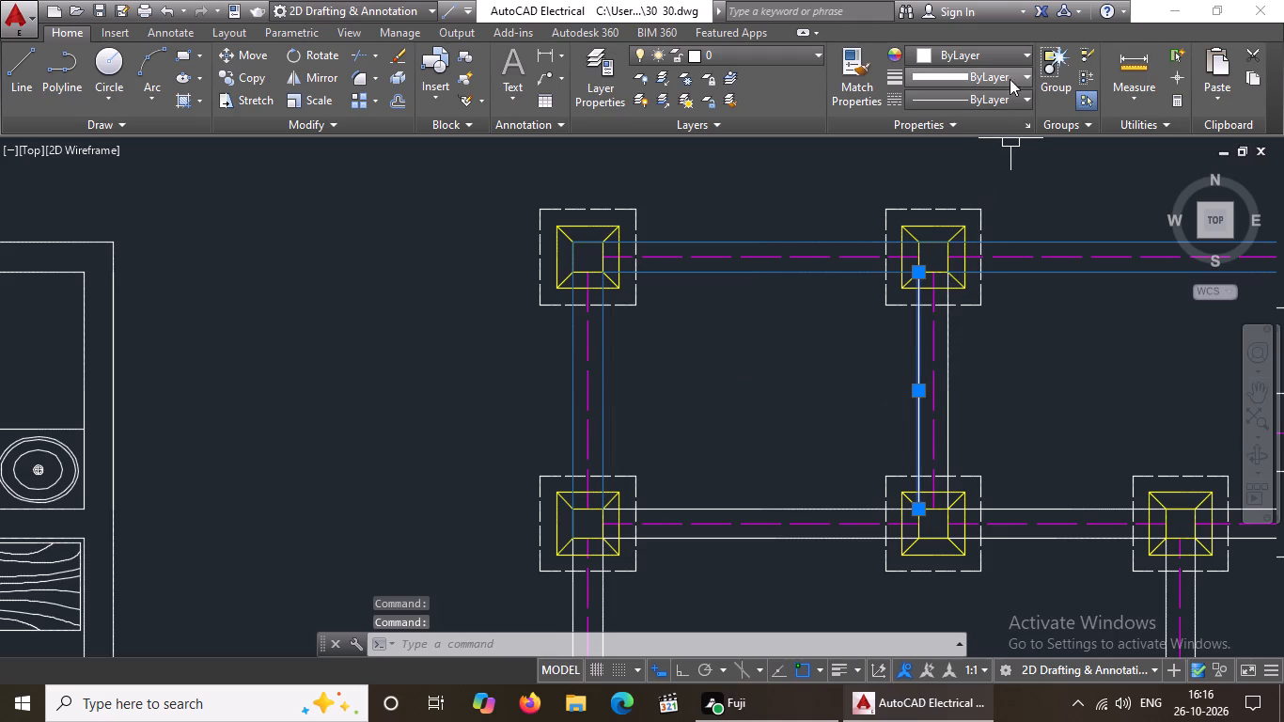
left_click(1013, 59)
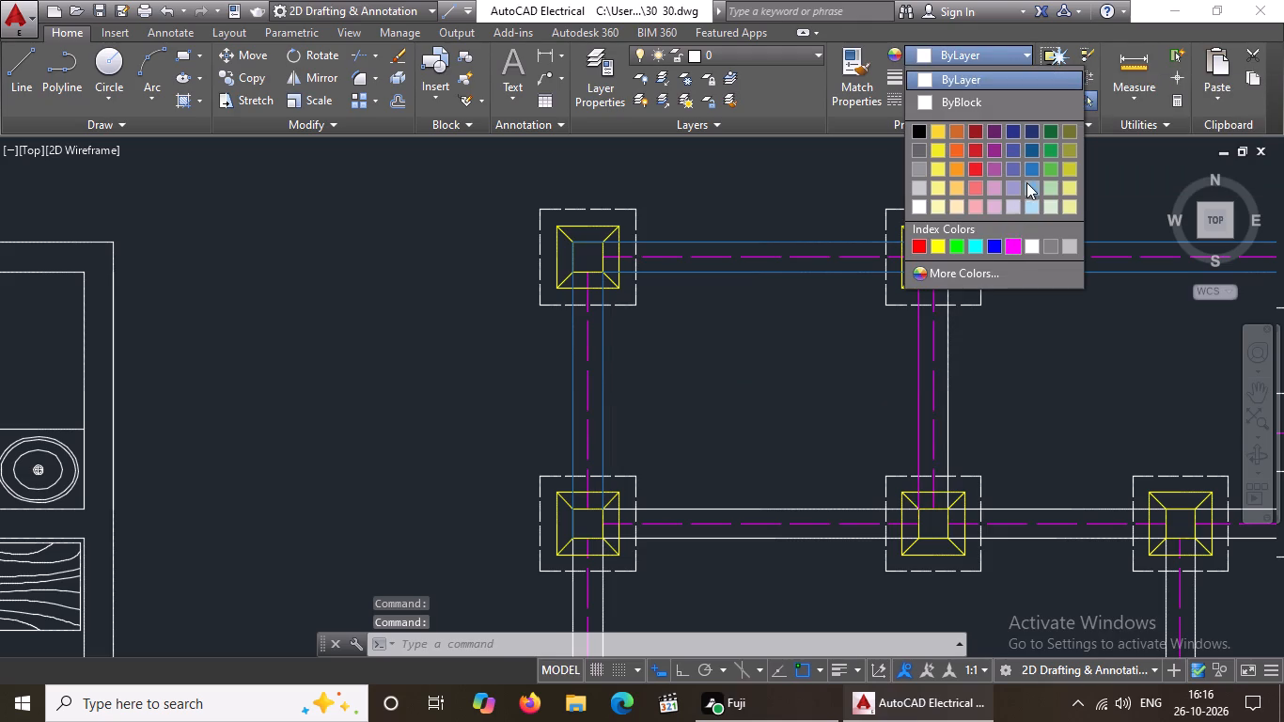
left_click(1030, 163)
left_click(950, 339)
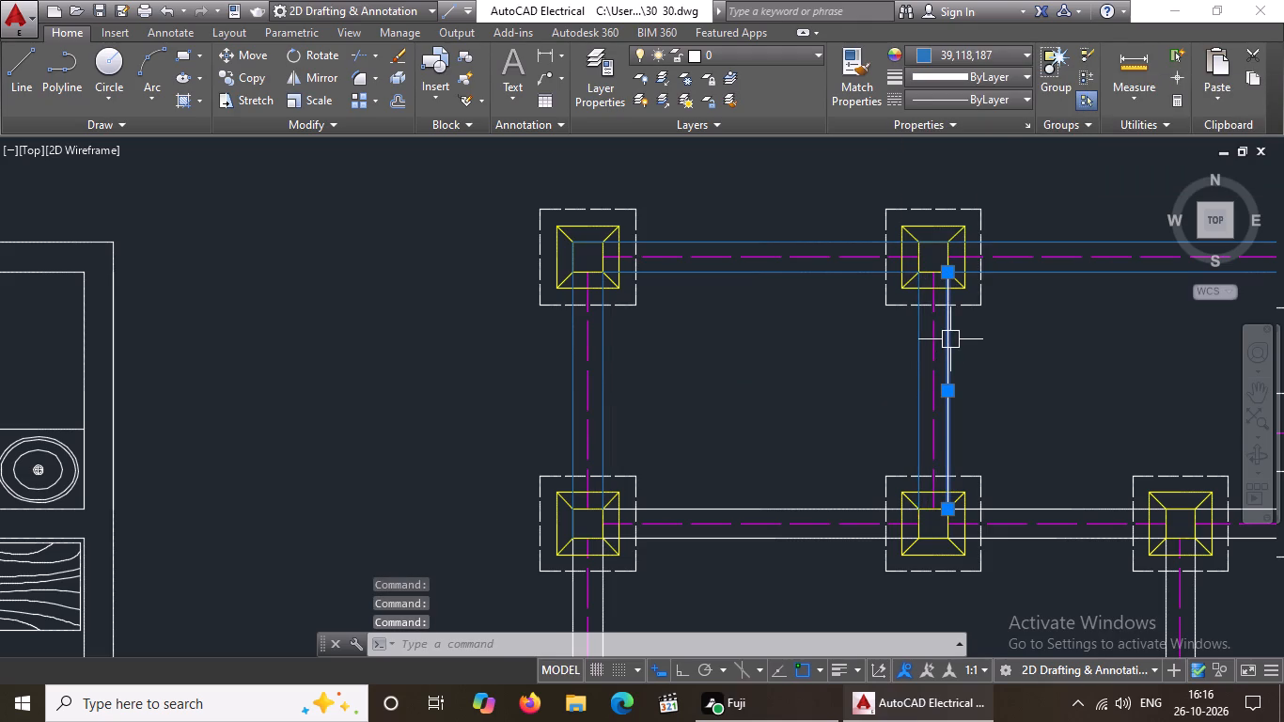
left_click(987, 46)
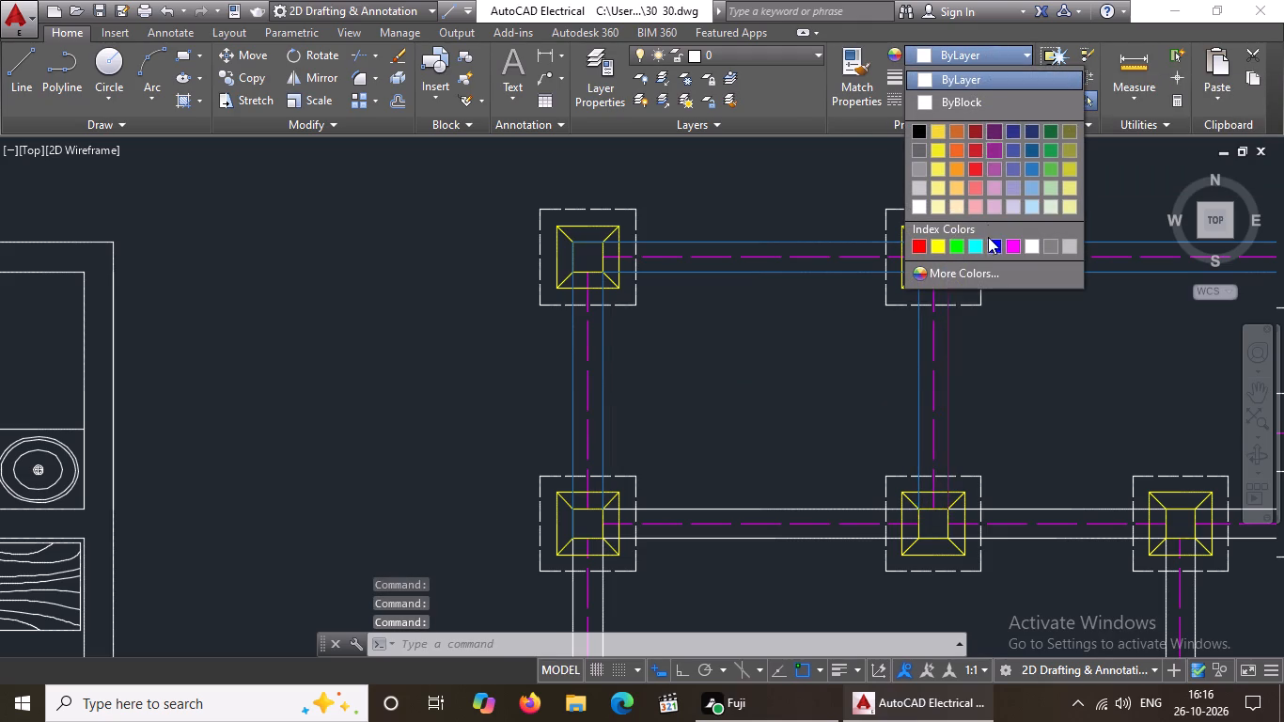
left_click(1027, 165)
scroll(728, 359, "down", 3)
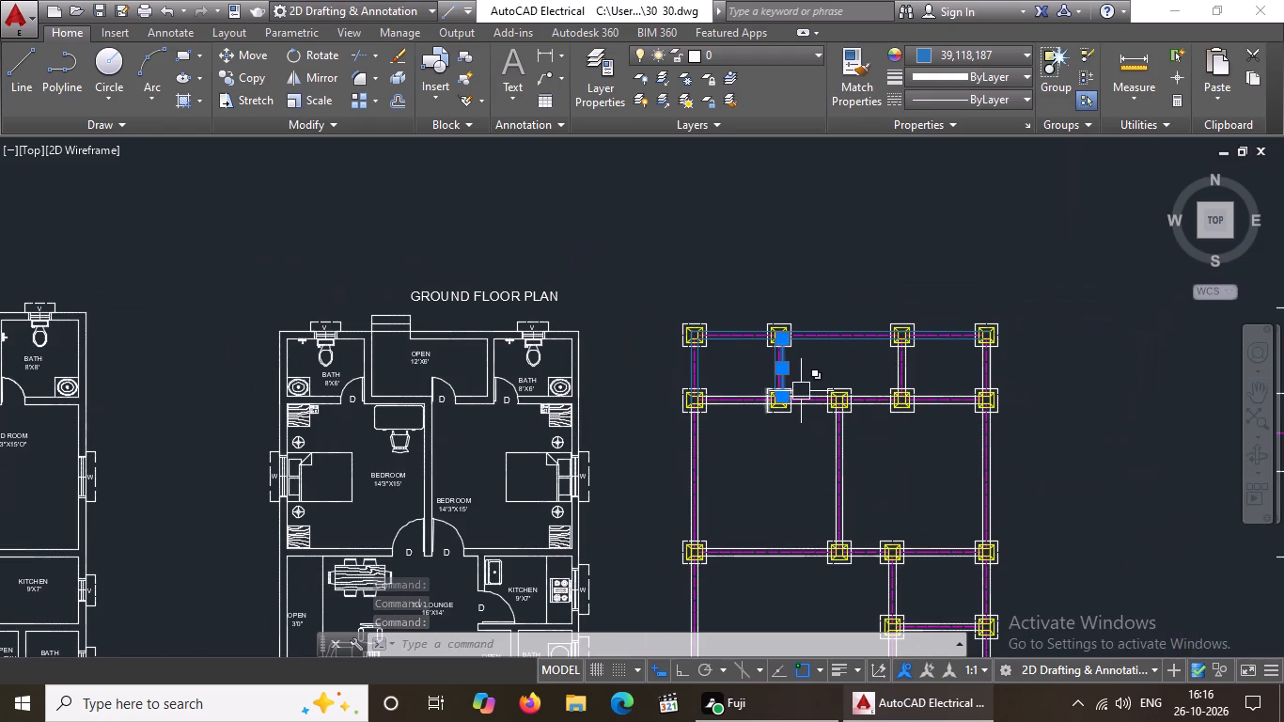
Colour both lines of the third vertical beam from the left, between the top and second footing rows, 39,118,187.
key("Escape")
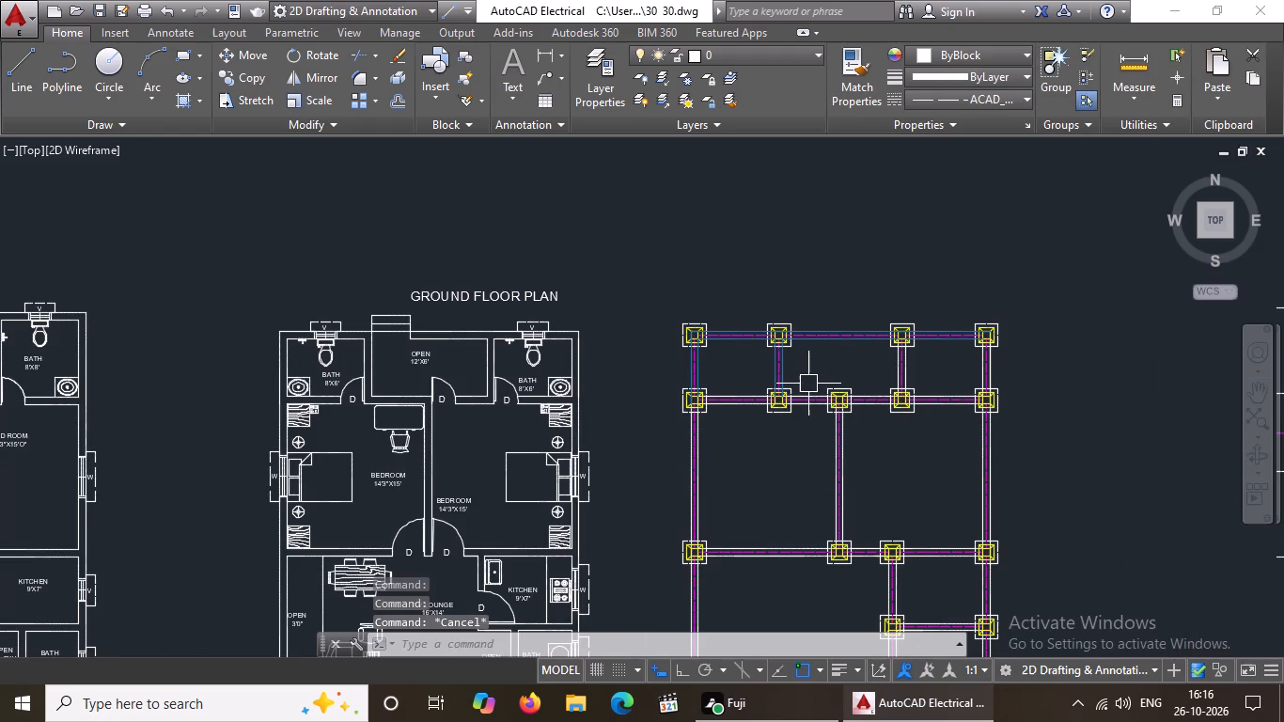
scroll(872, 379, "up", 1)
scroll(681, 369, "up", 2)
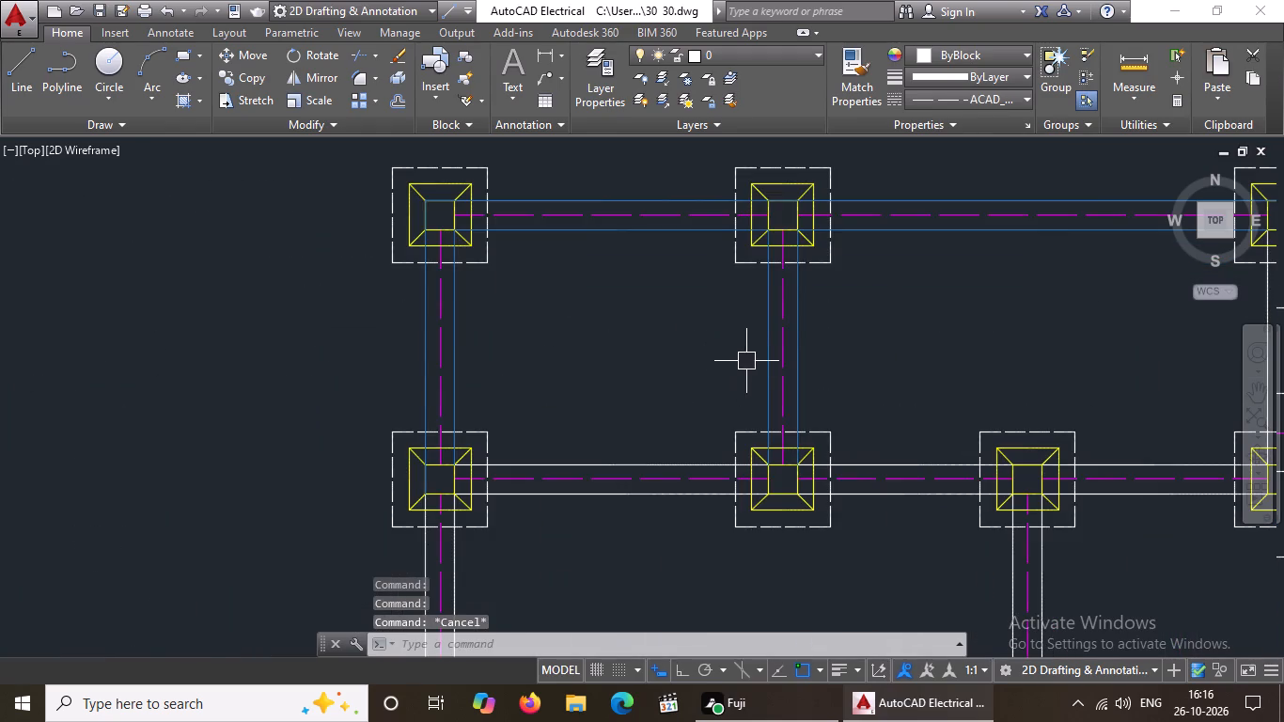
scroll(746, 361, "down", 2)
scroll(911, 327, "up", 3)
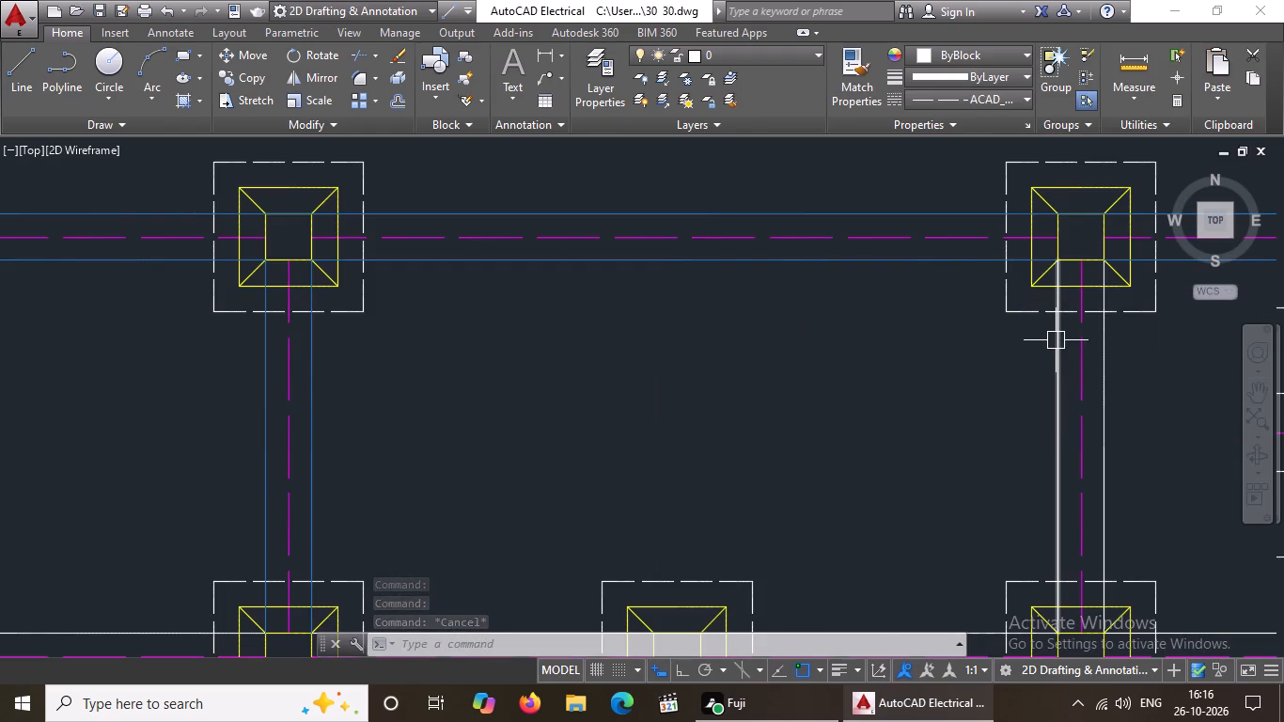
left_click(1056, 339)
left_click(992, 56)
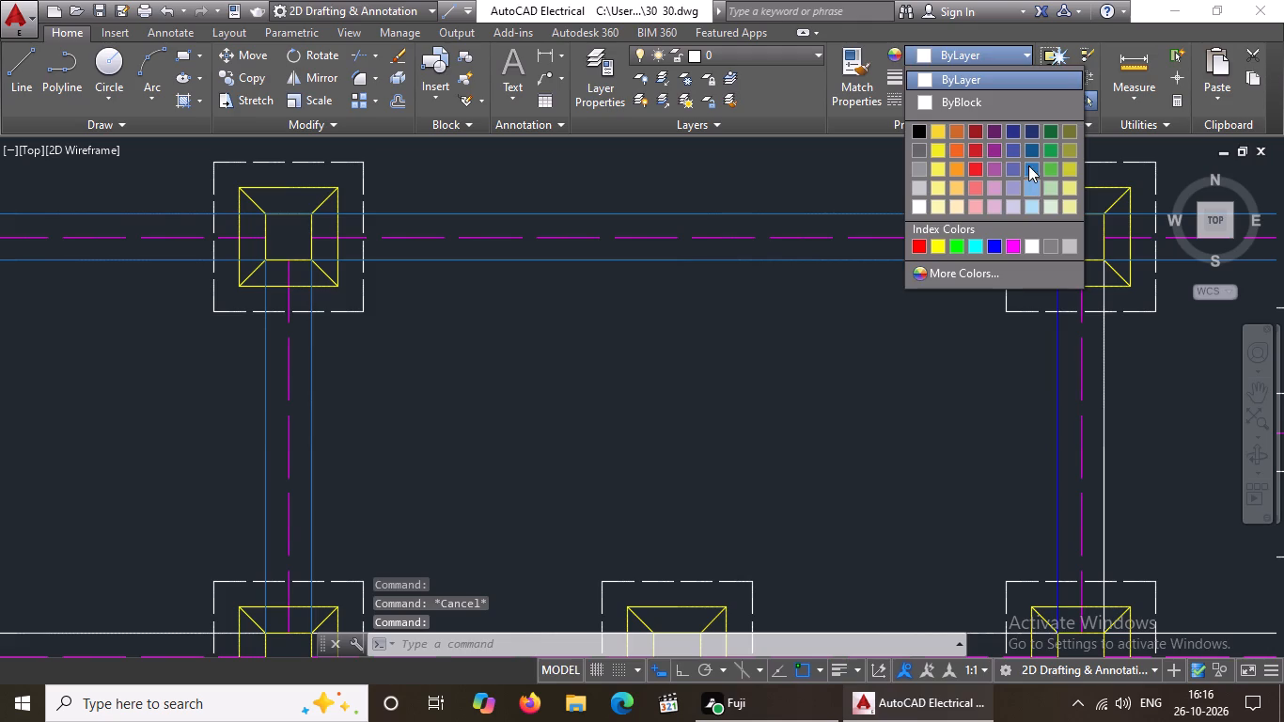
left_click(1028, 165)
scroll(1041, 294, "down", 3)
scroll(1109, 326, "up", 3)
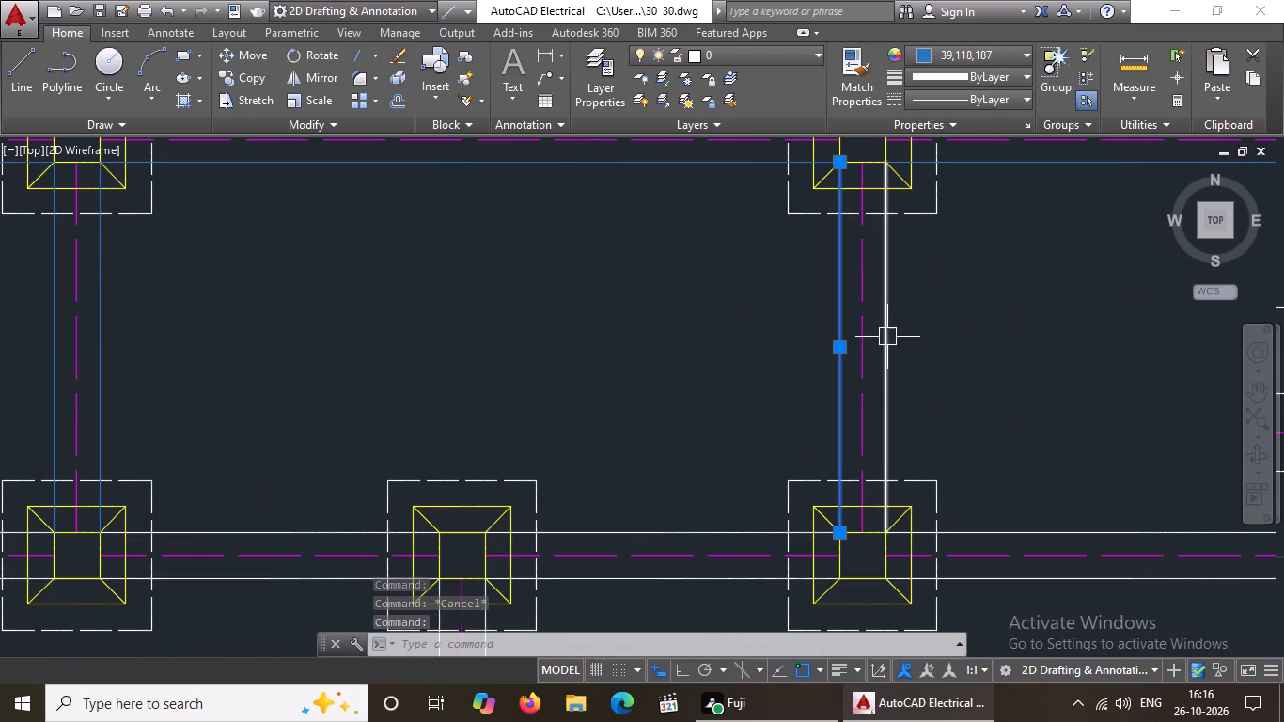
left_click(887, 337)
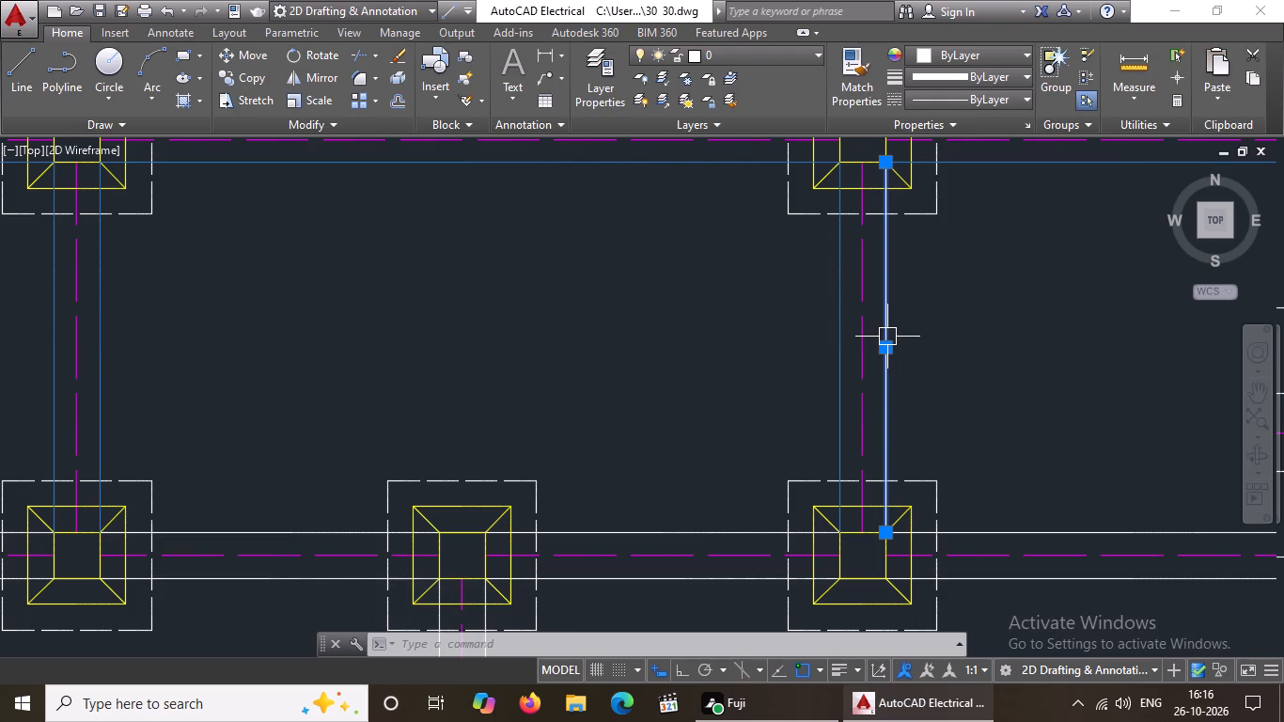
left_click(971, 55)
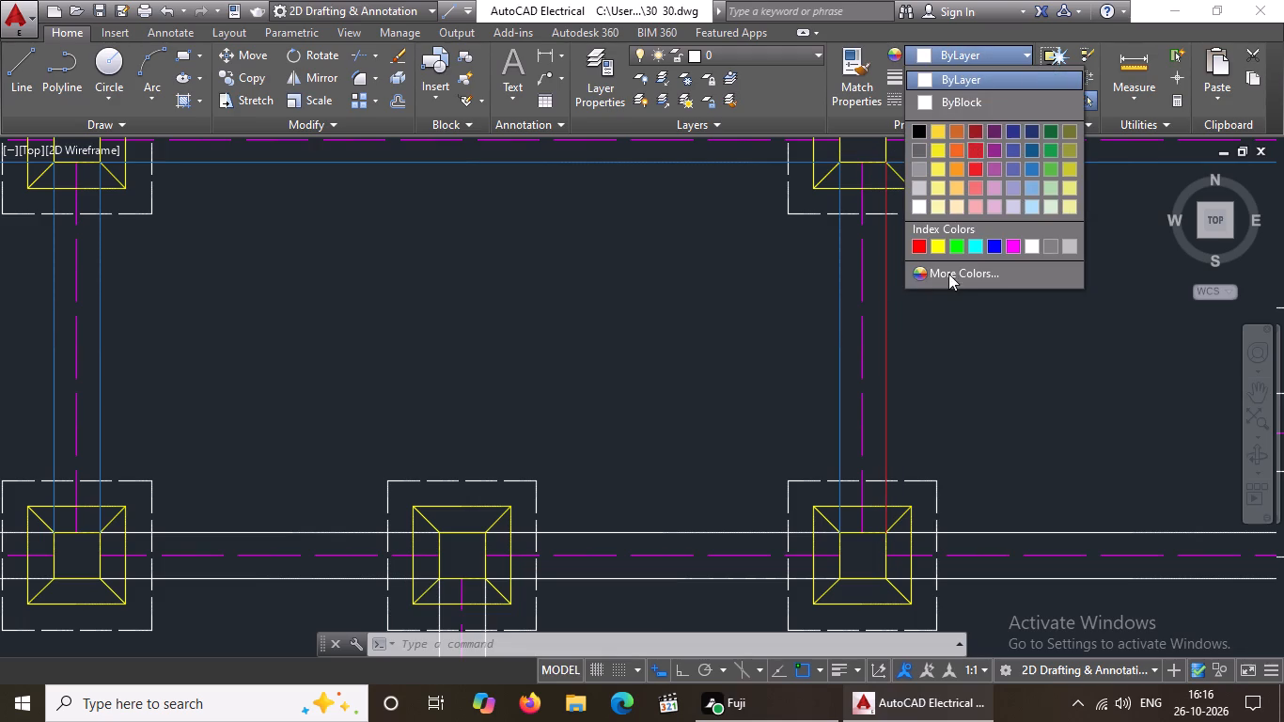
left_click(1031, 166)
scroll(885, 389, "down", 3)
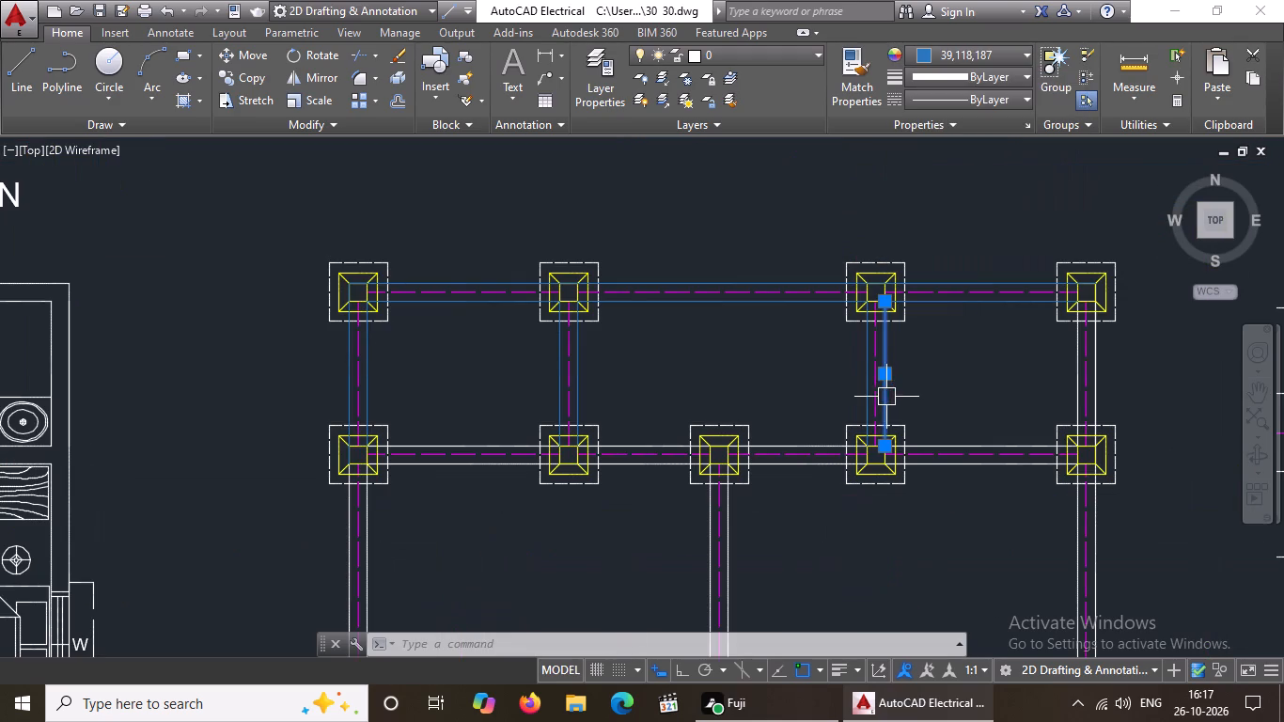
key("Escape")
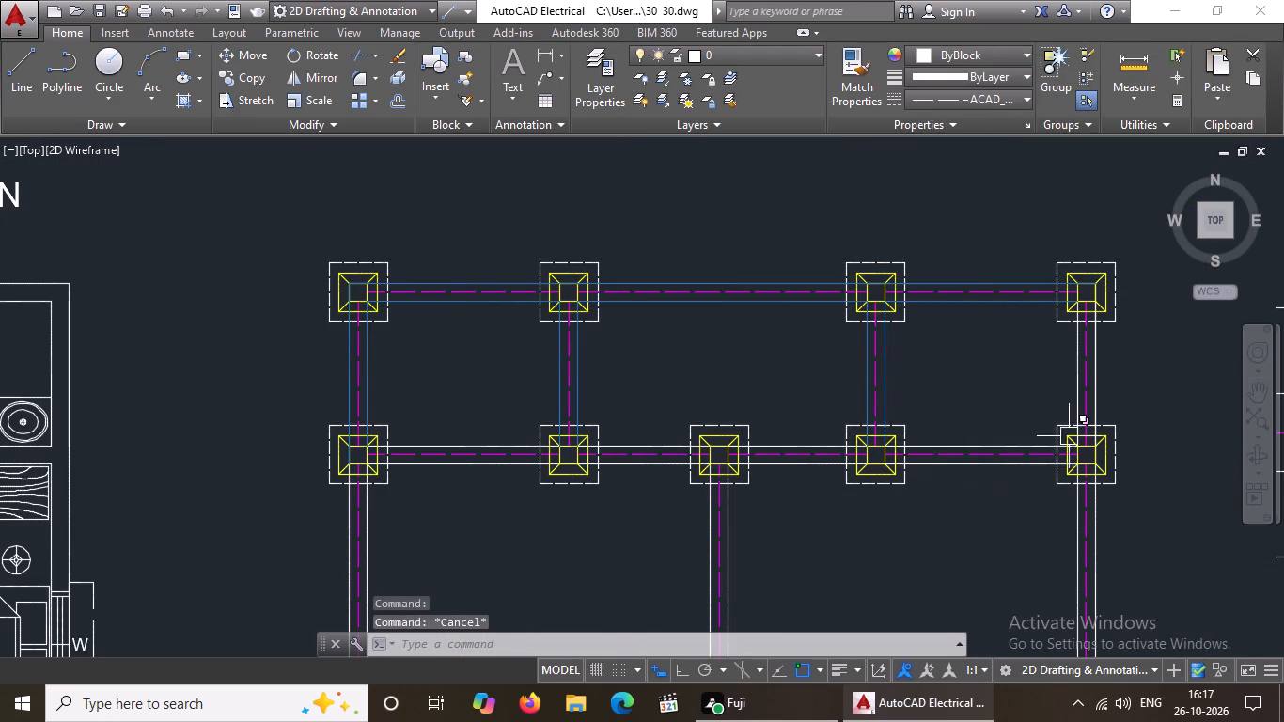
Colour both lines of the rightmost vertical beam between the top and second footing rows 39,118,187.
scroll(1072, 394, "up", 3)
left_click(1082, 363)
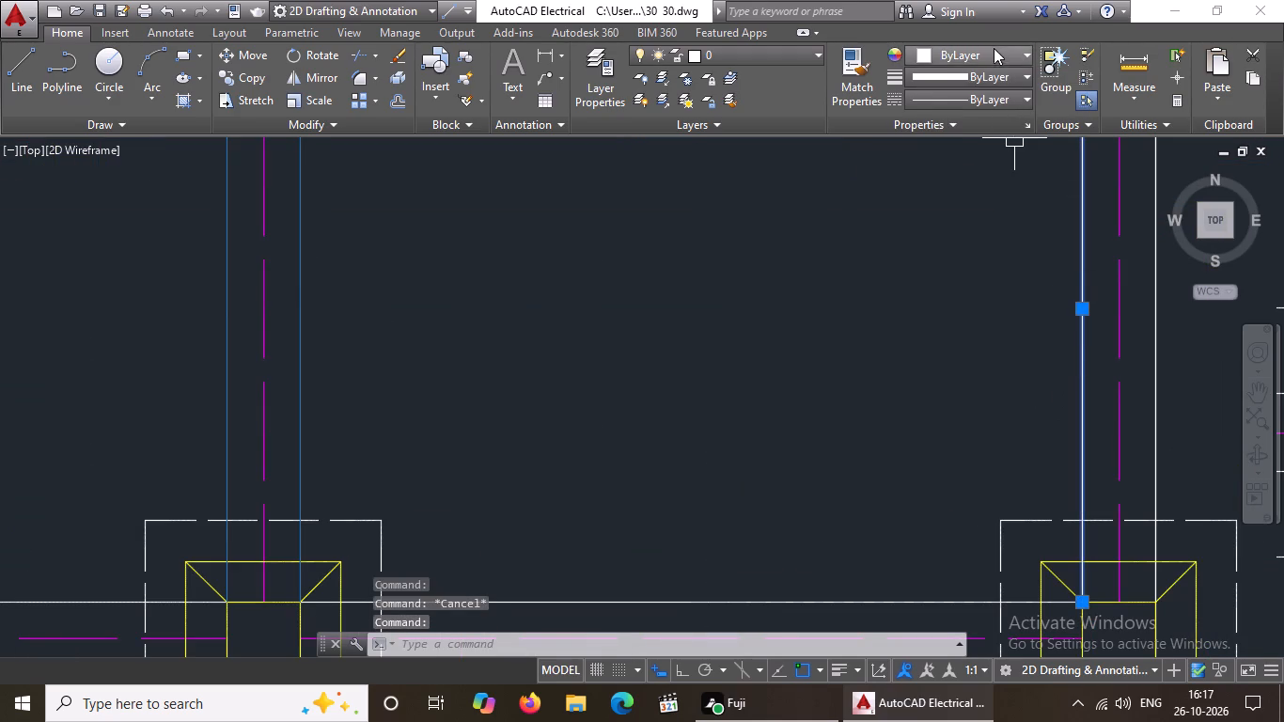
left_click(993, 50)
left_click(1032, 163)
scroll(944, 293, "down", 3)
scroll(983, 301, "up", 2)
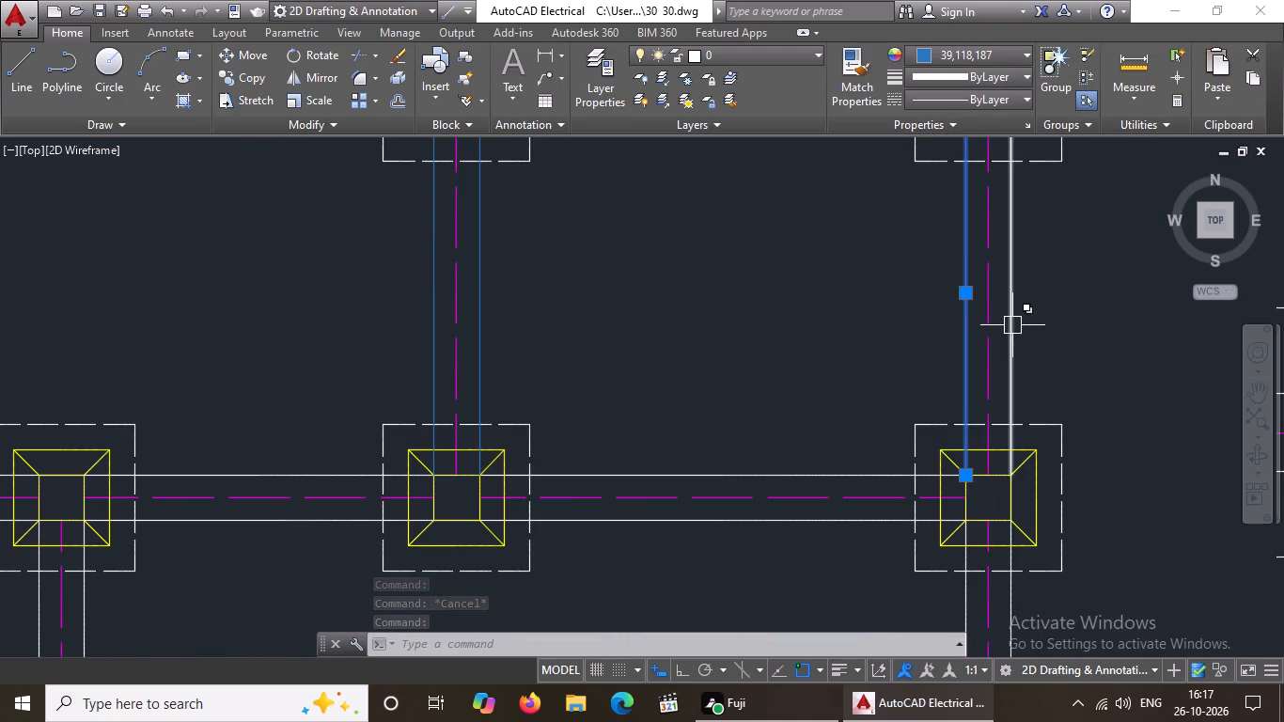
left_click(1011, 325)
left_click(976, 55)
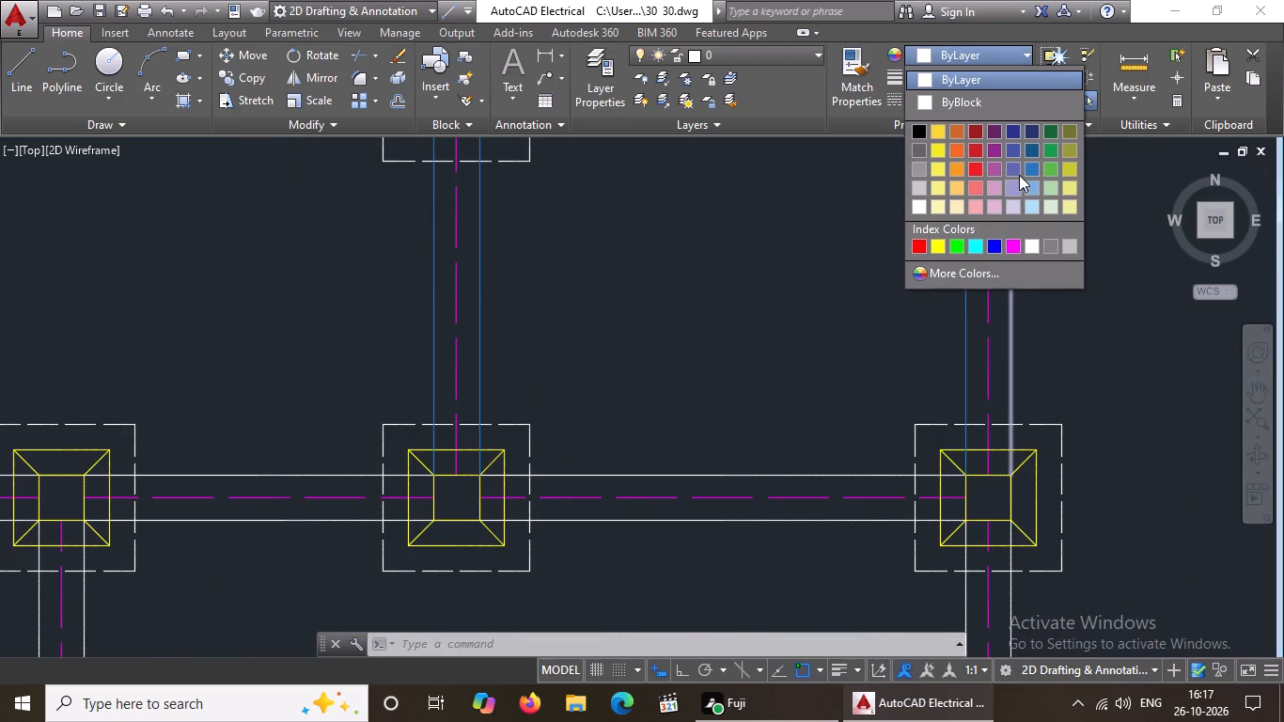
left_click(1027, 166)
scroll(966, 257, "down", 4)
key("Escape")
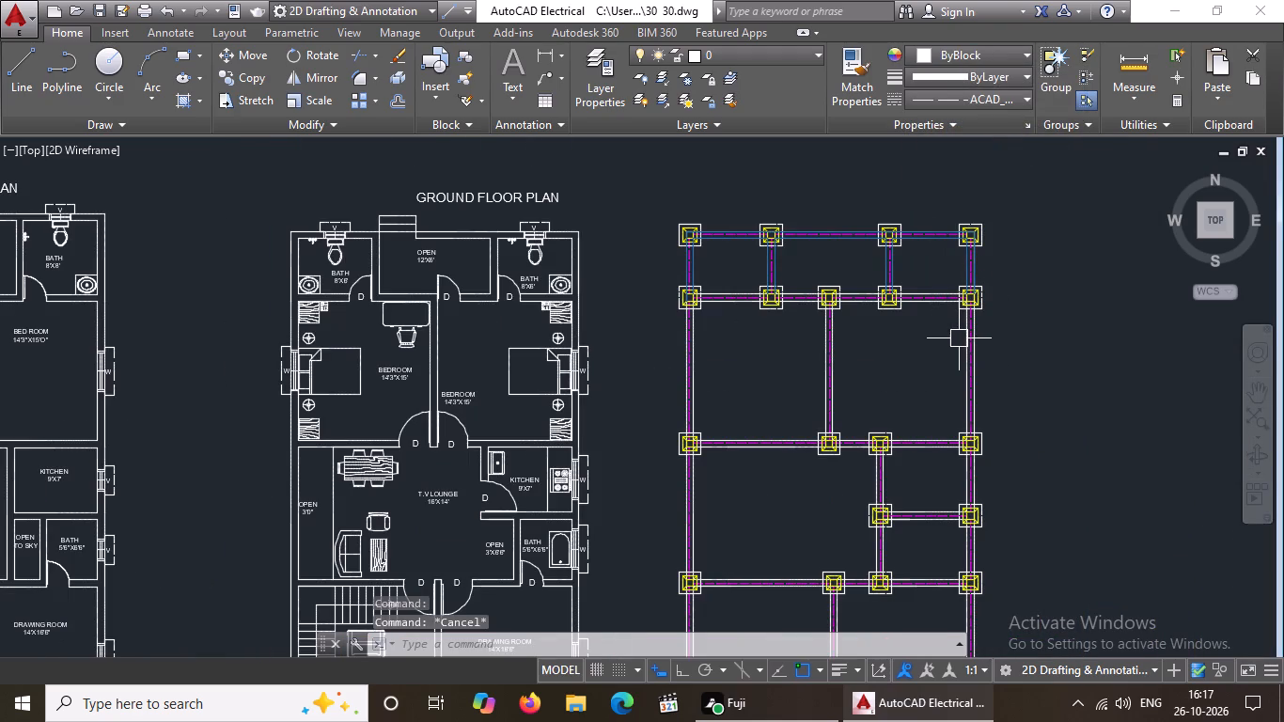
Erase the yellow left edge of the inner square in the second row's leftmost footing.
scroll(727, 310, "up", 2)
scroll(603, 268, "up", 1)
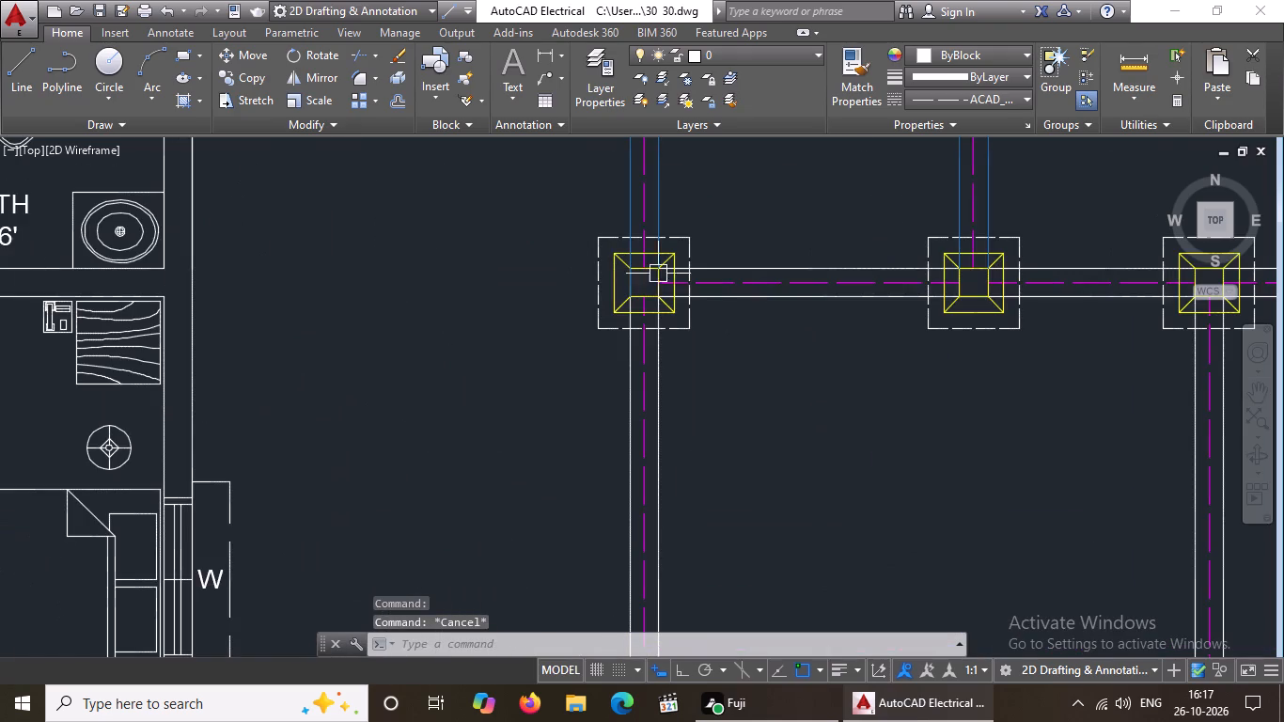
scroll(572, 271, "up", 2)
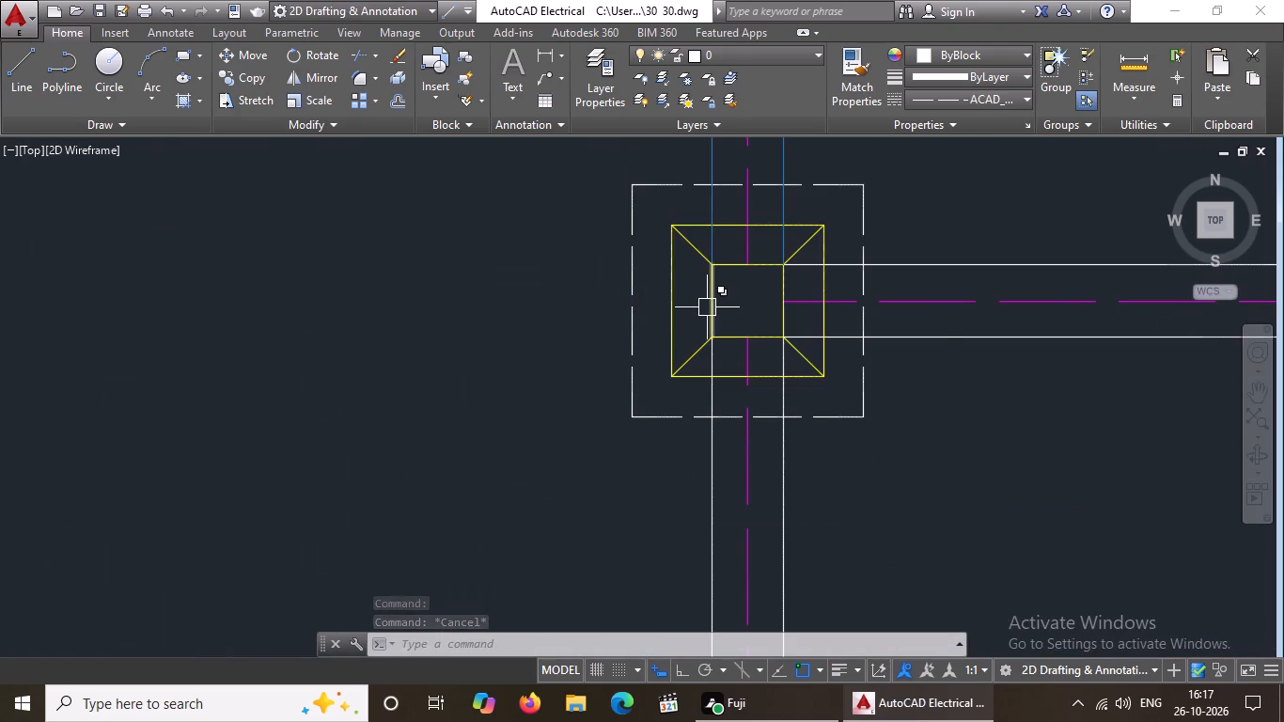
left_click(712, 306)
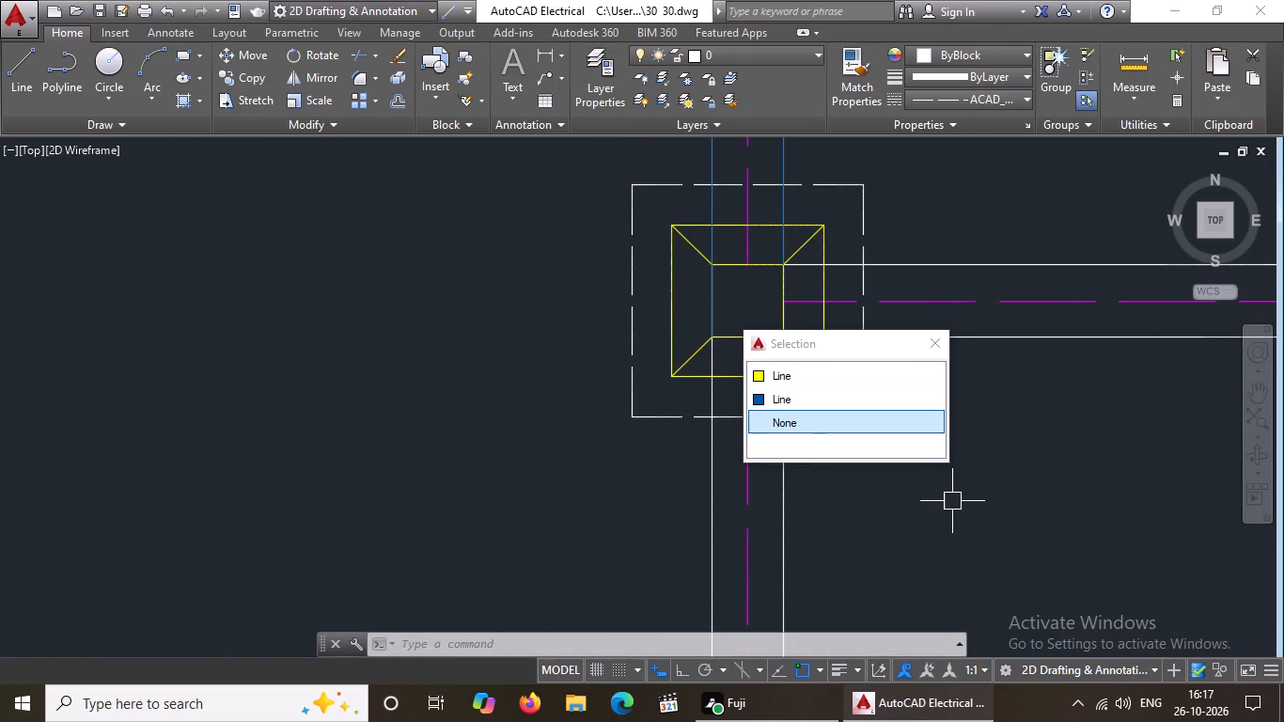
key("Delete")
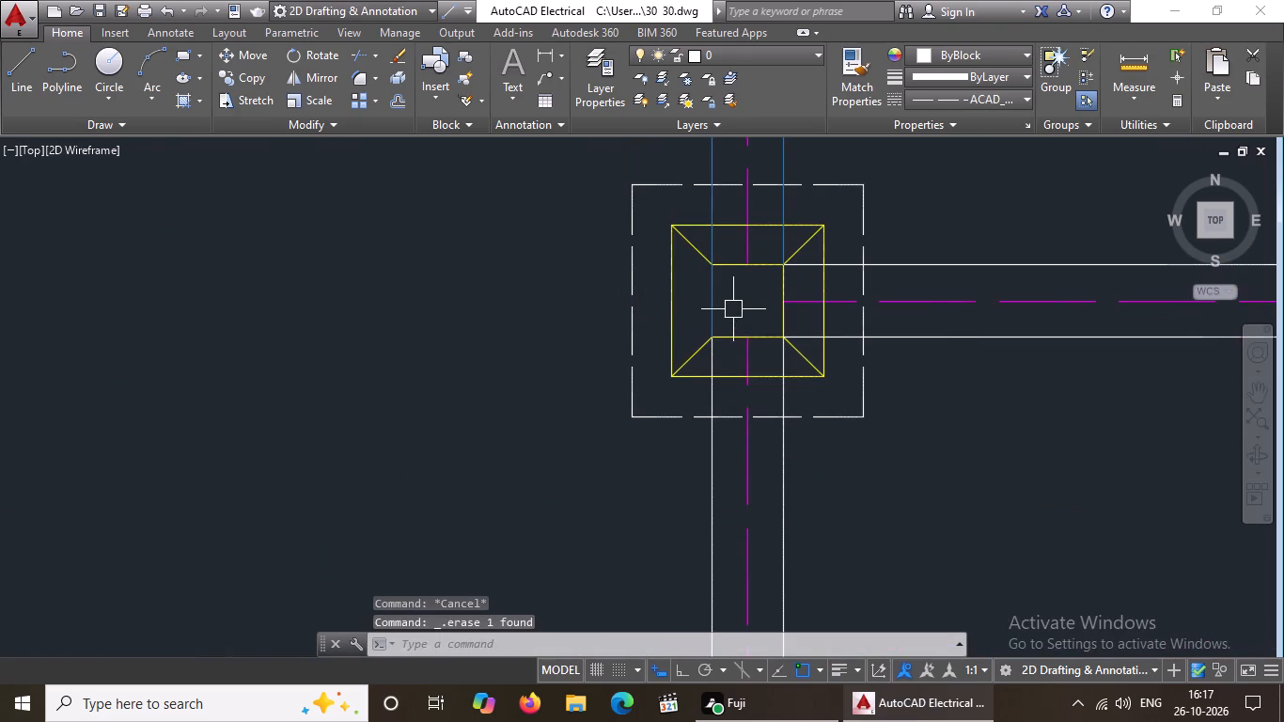
Trim away the blue beam line running along the left side of that footing's inner square.
scroll(724, 306, "up", 2)
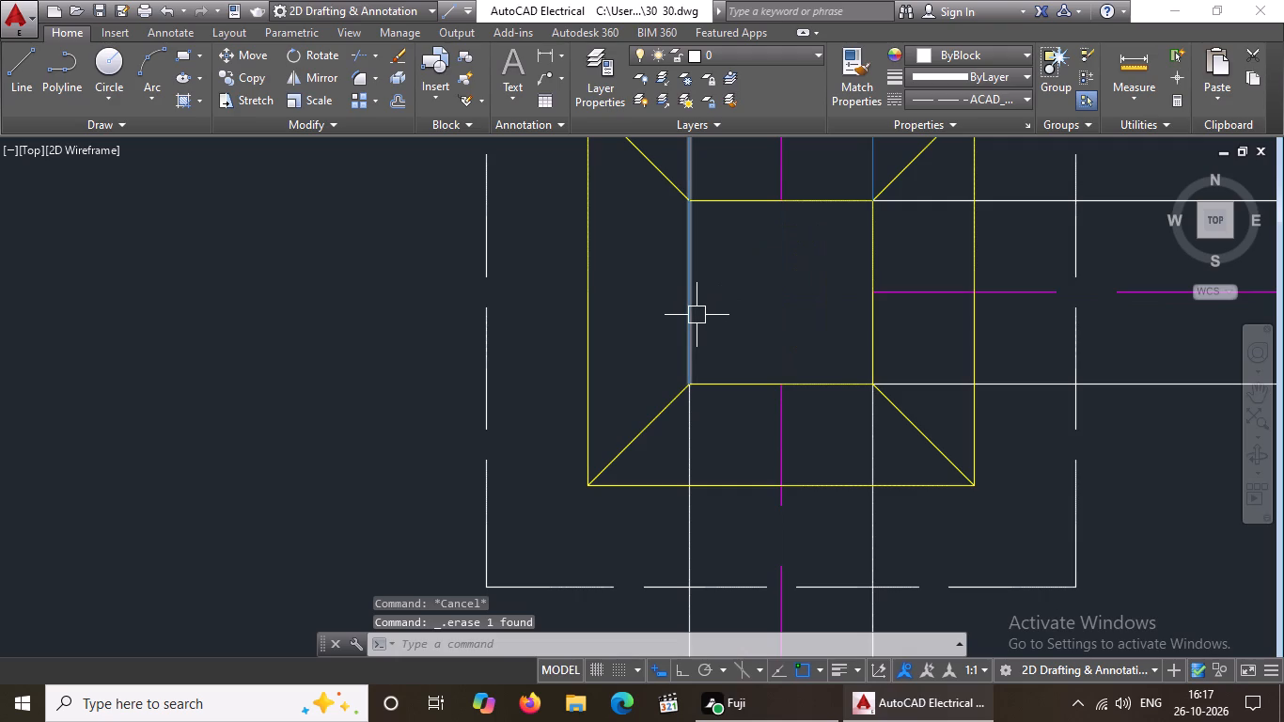
type("TR")
key("space")
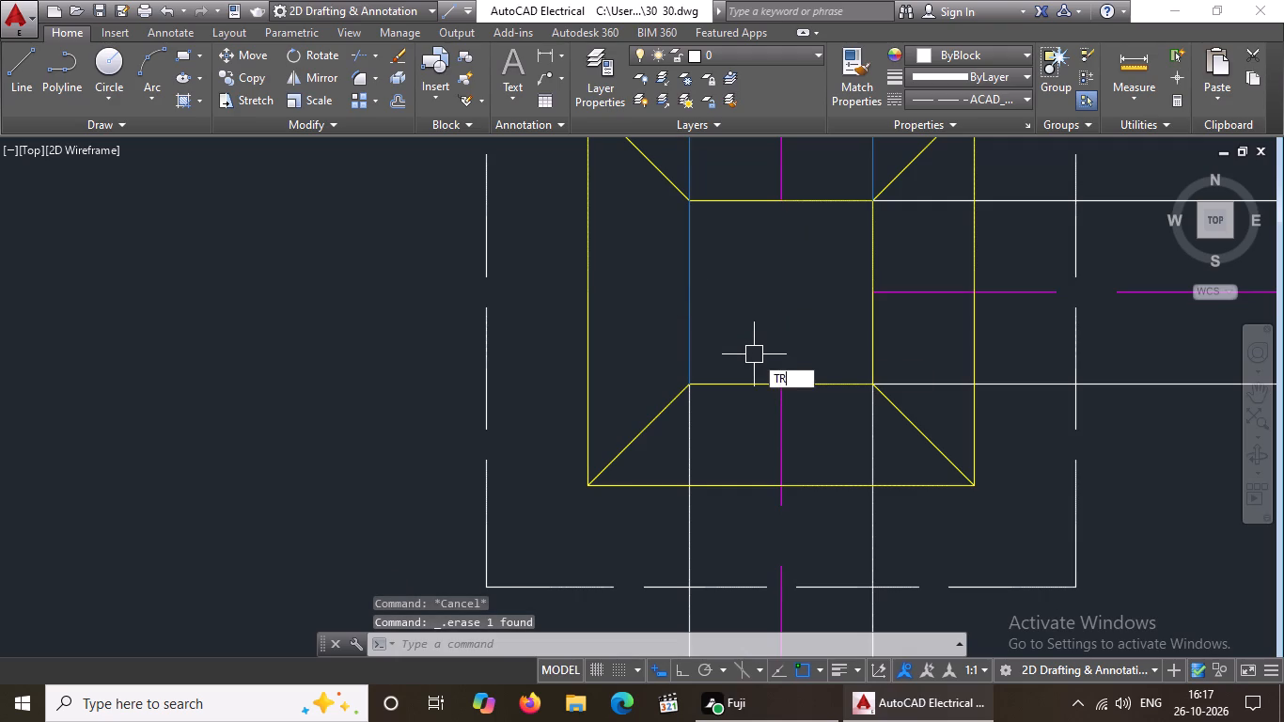
key("space")
left_click(690, 299)
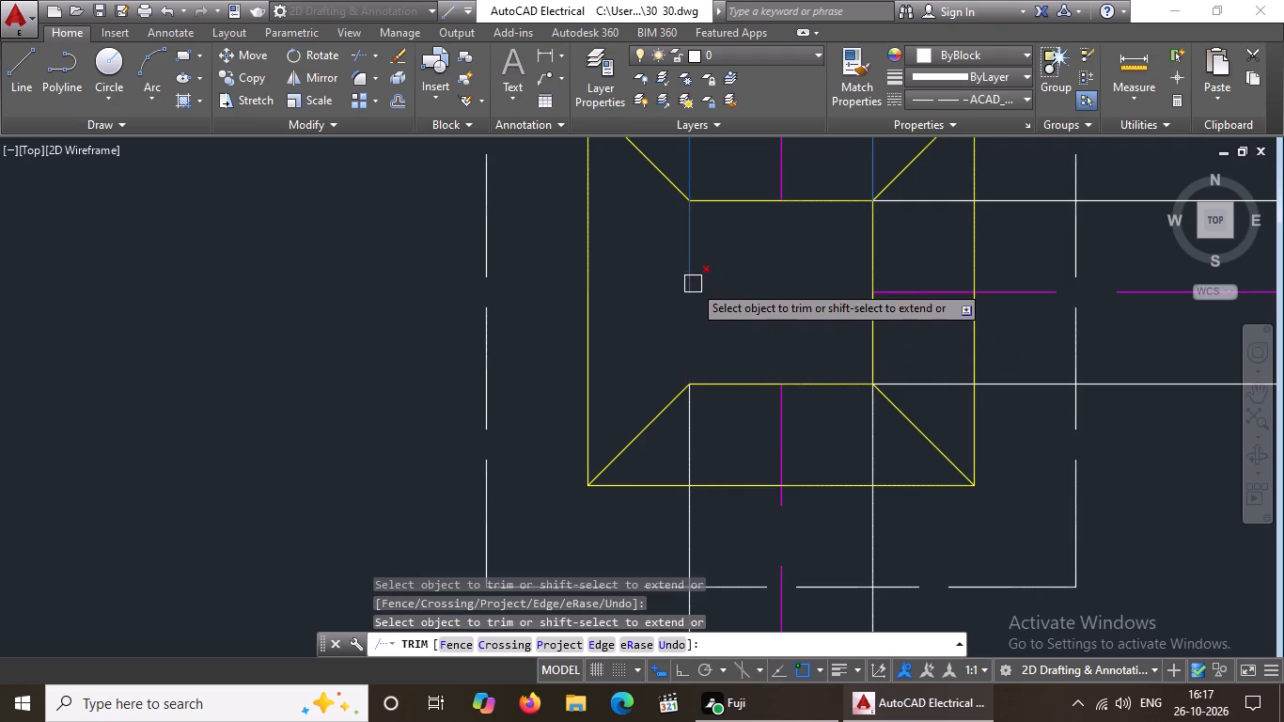
left_click(693, 278)
key("Escape")
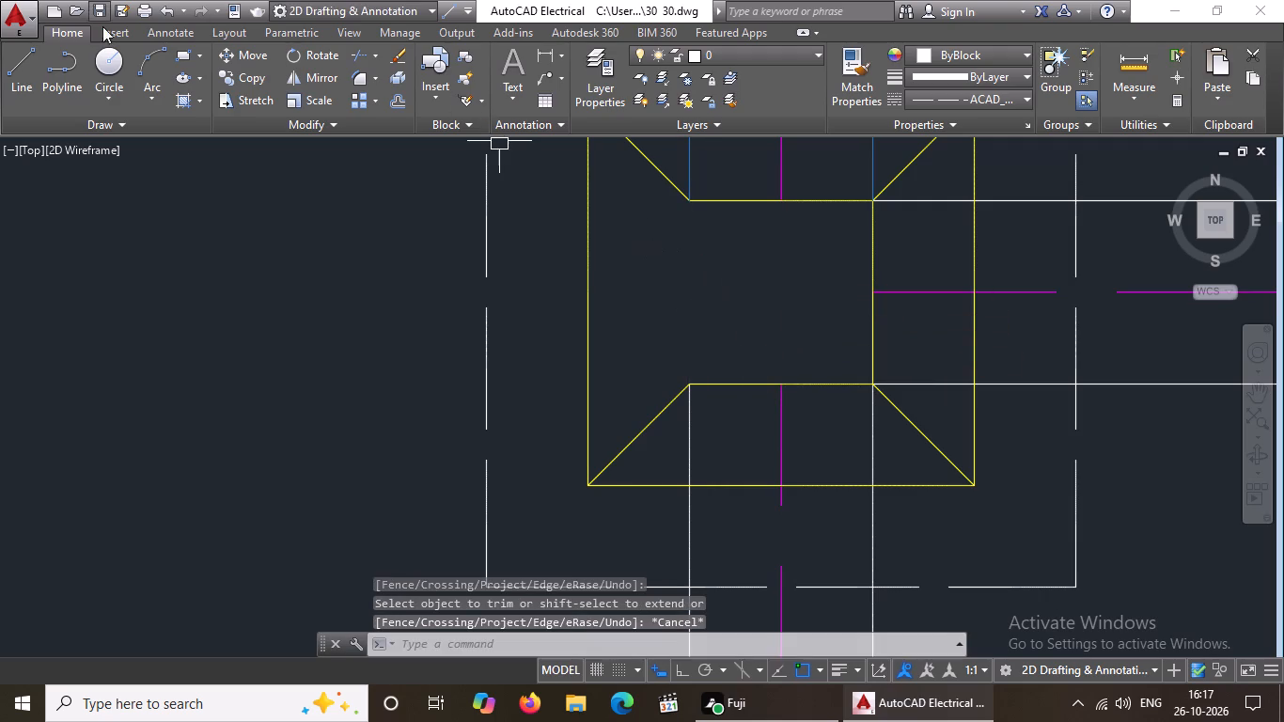
Turn Ortho on and draw a vertical line closing the left side of that footing's inner square.
left_click(18, 65)
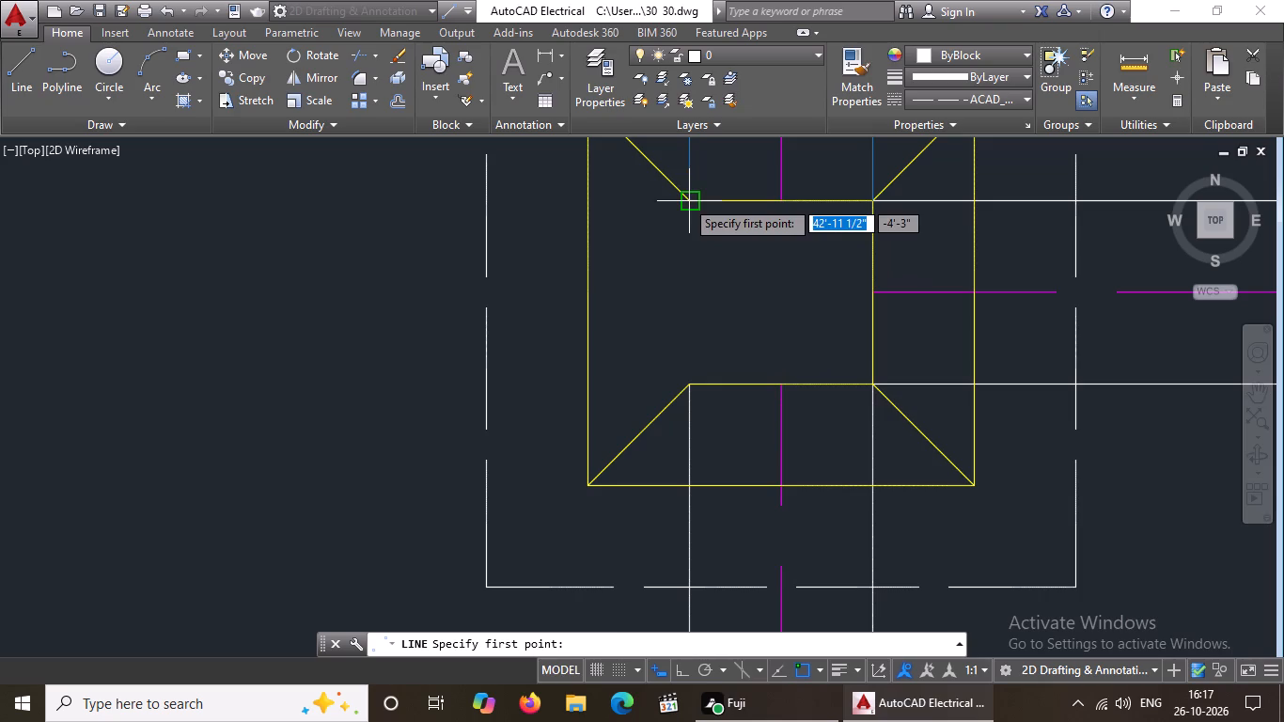
left_click(686, 198)
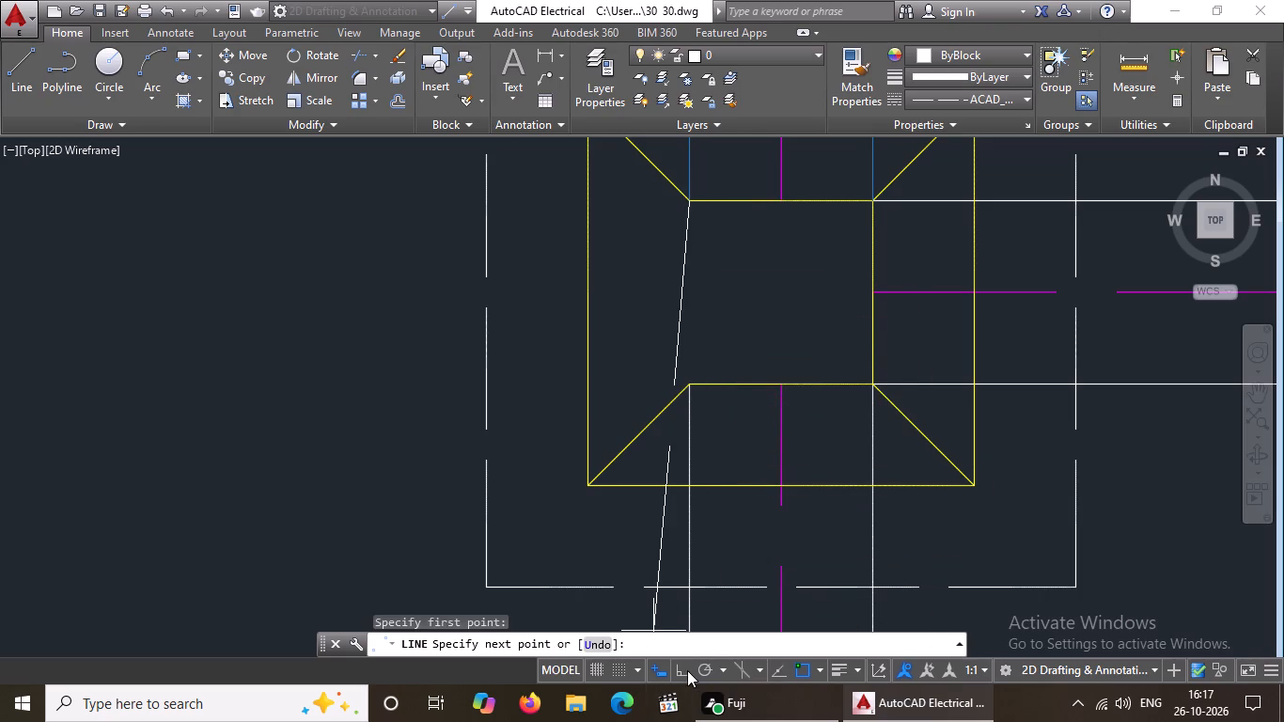
left_click(687, 670)
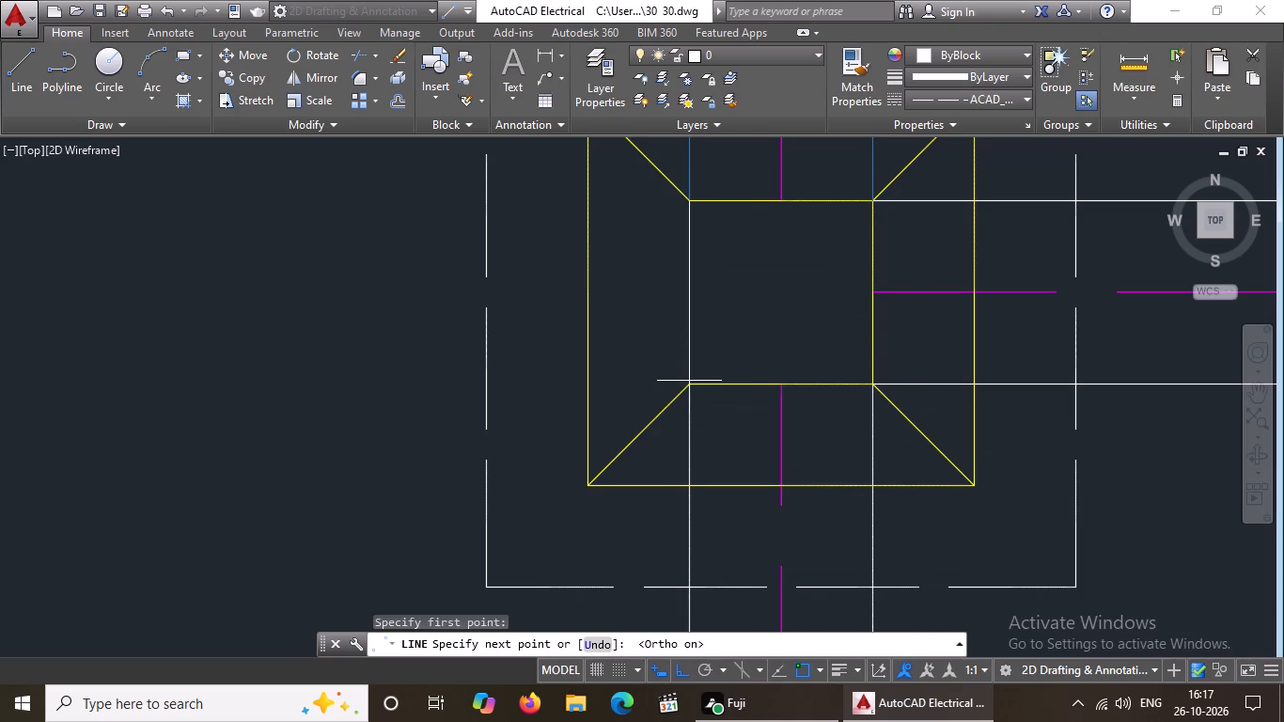
left_click(688, 386)
key("Escape")
Colour the new left edge of the footing's inner square yellow and clear the selection.
left_click(697, 293)
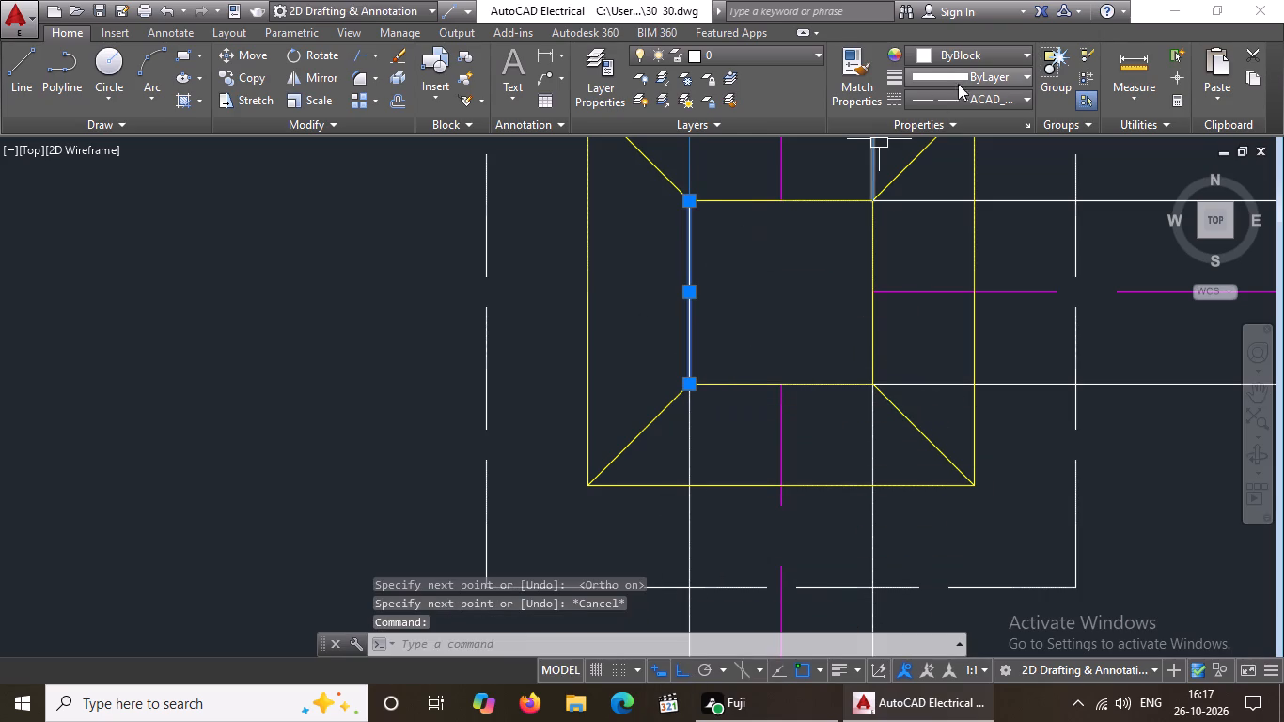
left_click(963, 56)
left_click(939, 248)
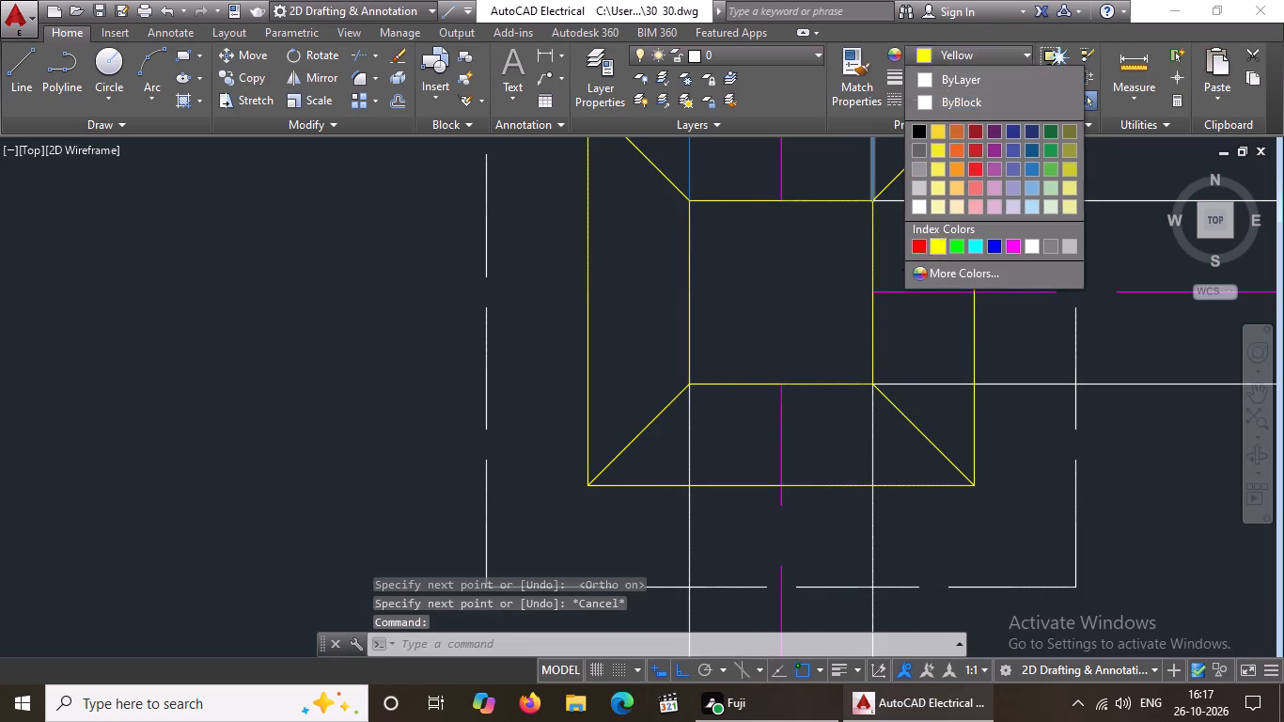
scroll(759, 325, "down", 2)
key("Escape")
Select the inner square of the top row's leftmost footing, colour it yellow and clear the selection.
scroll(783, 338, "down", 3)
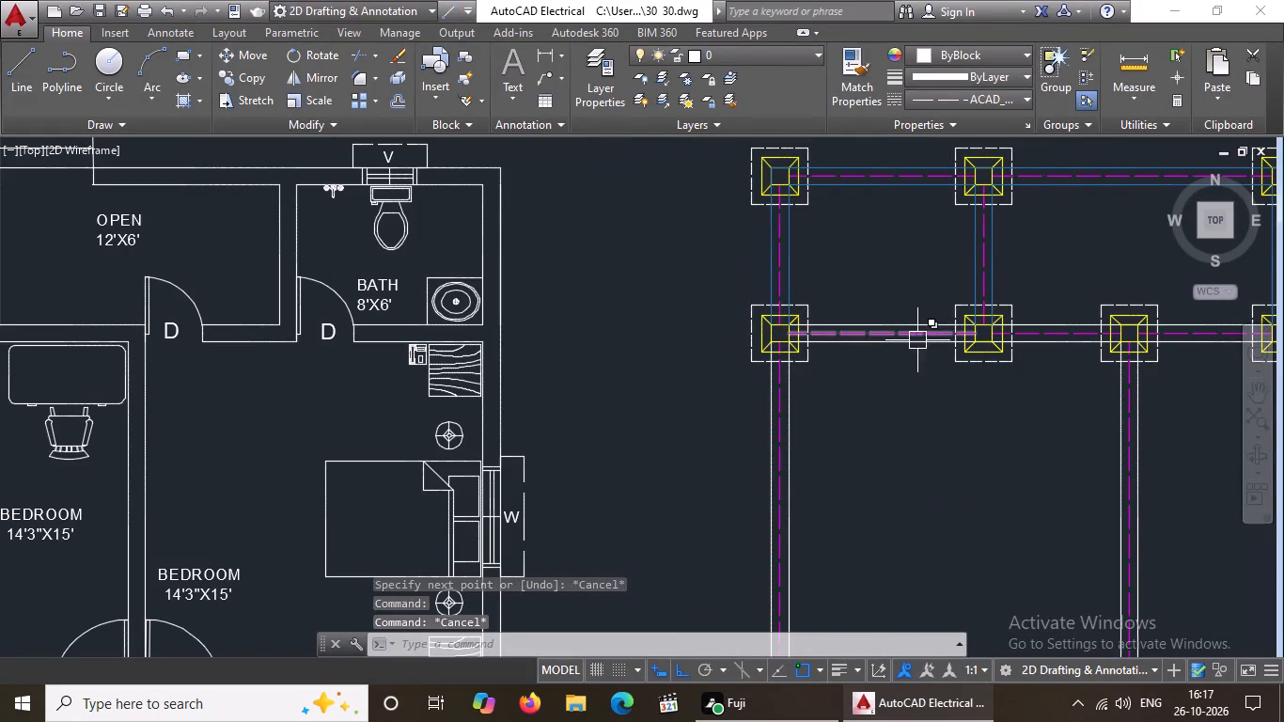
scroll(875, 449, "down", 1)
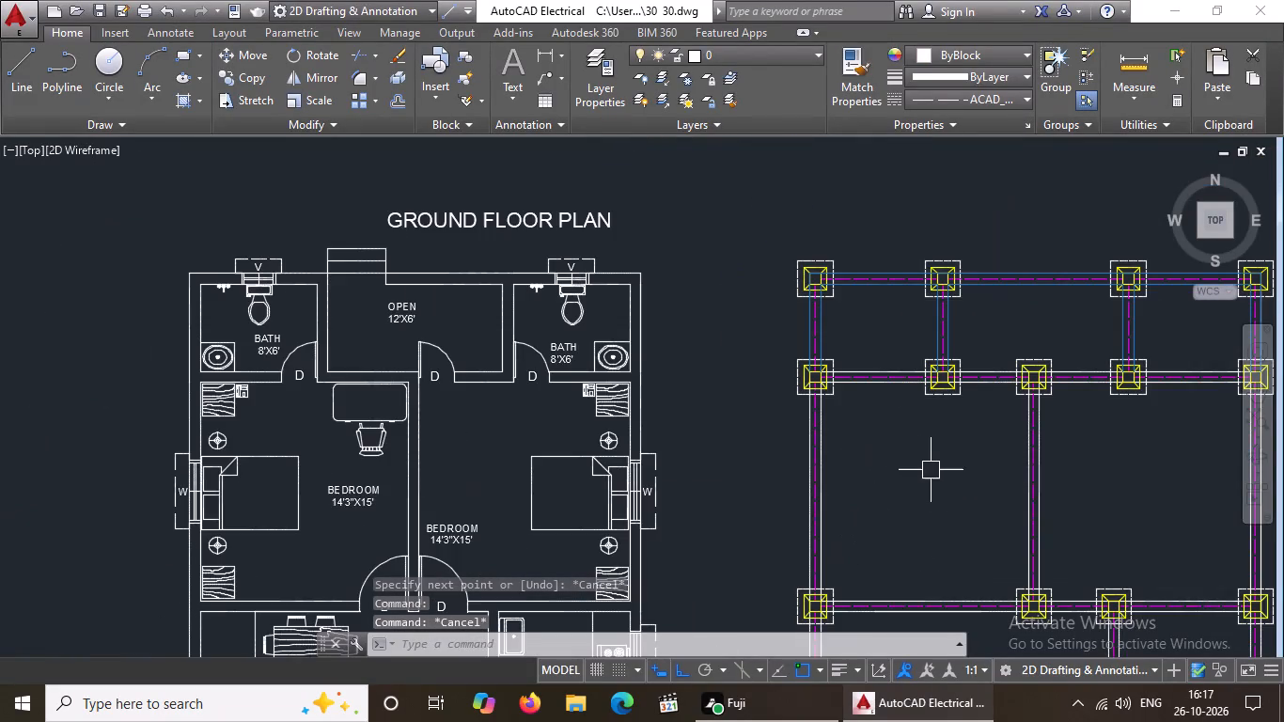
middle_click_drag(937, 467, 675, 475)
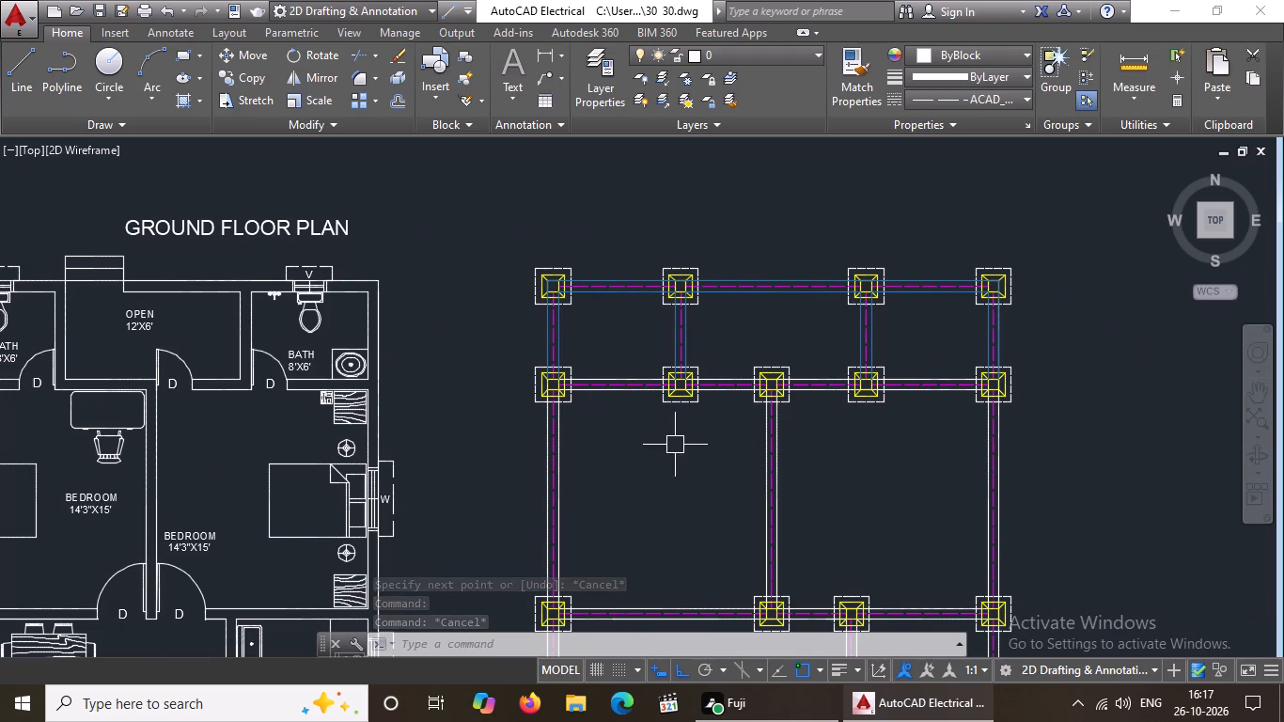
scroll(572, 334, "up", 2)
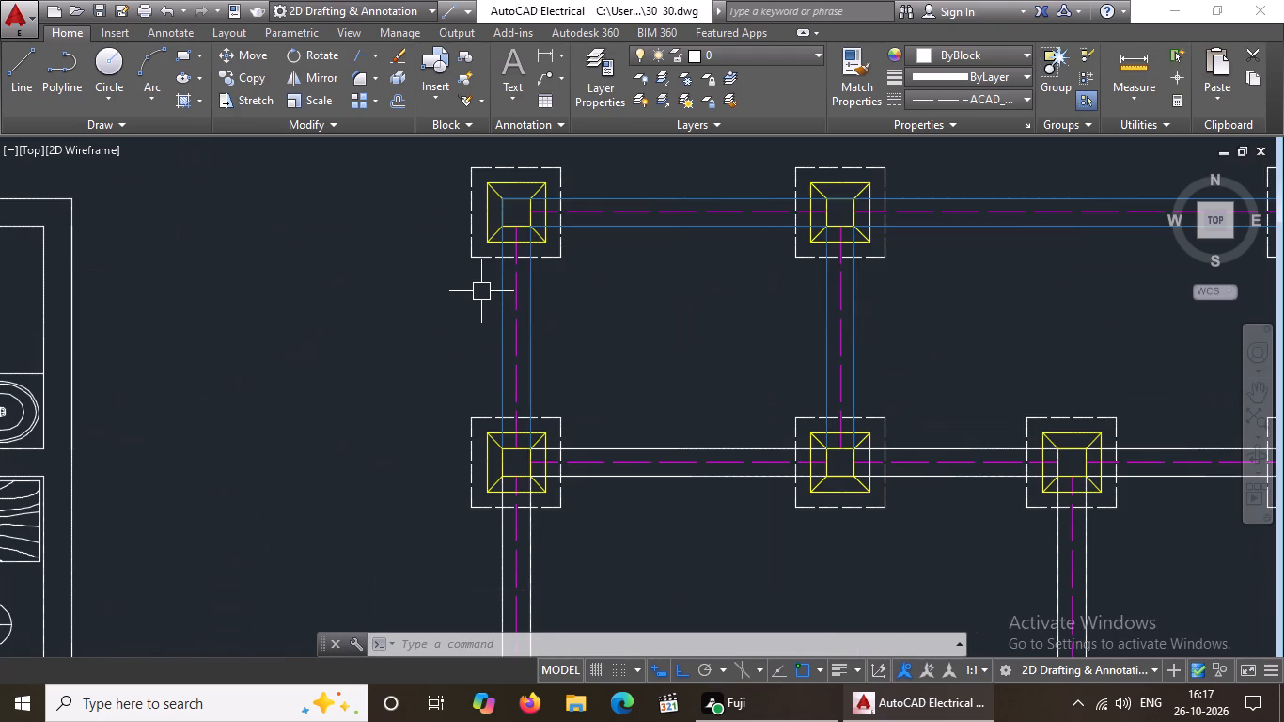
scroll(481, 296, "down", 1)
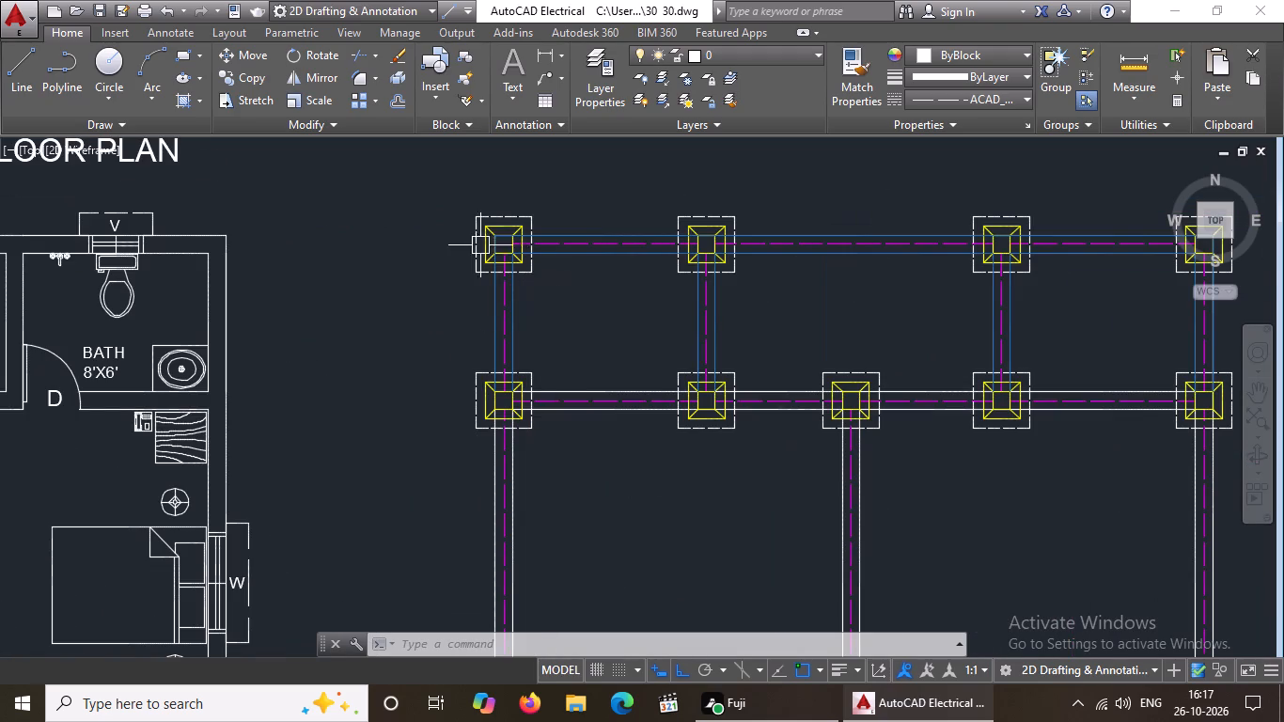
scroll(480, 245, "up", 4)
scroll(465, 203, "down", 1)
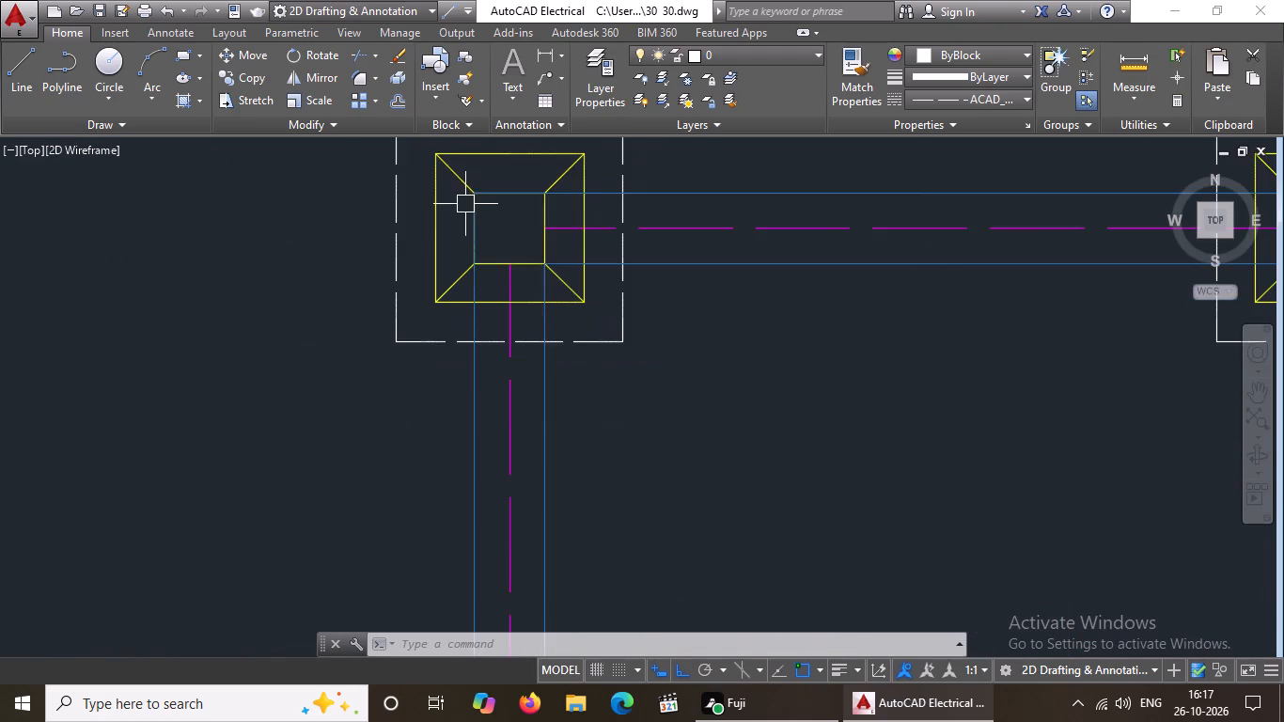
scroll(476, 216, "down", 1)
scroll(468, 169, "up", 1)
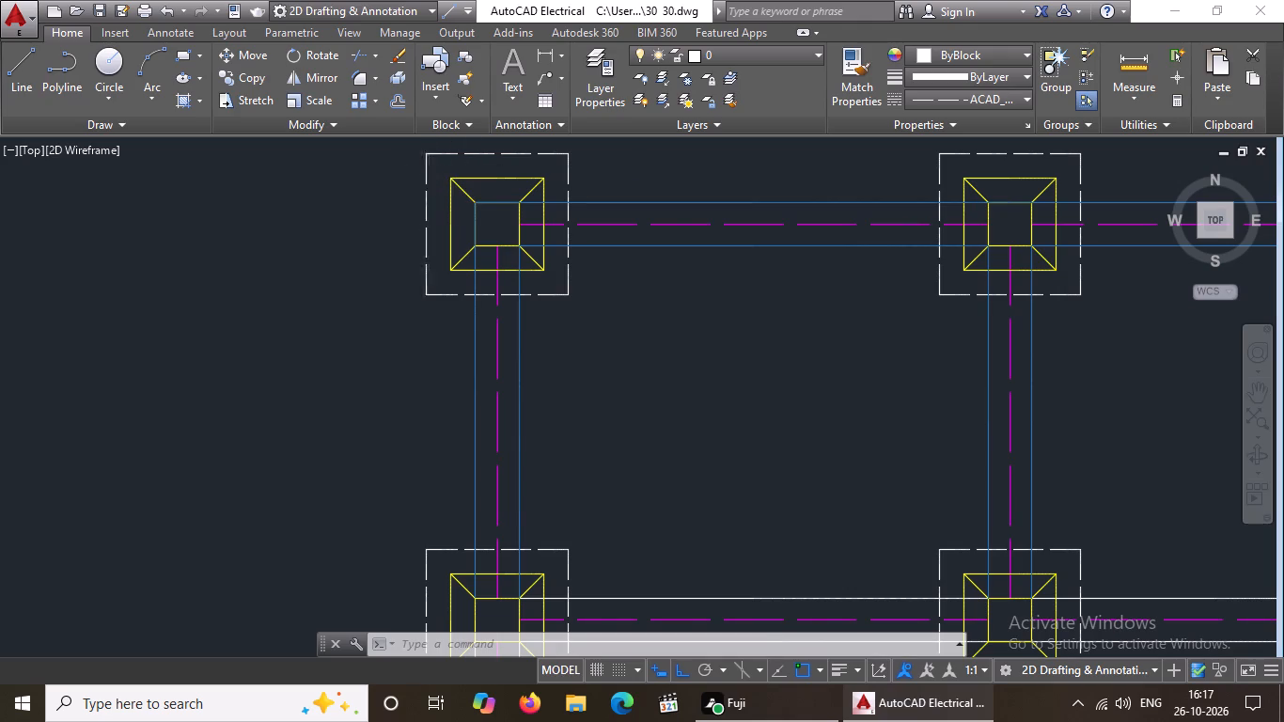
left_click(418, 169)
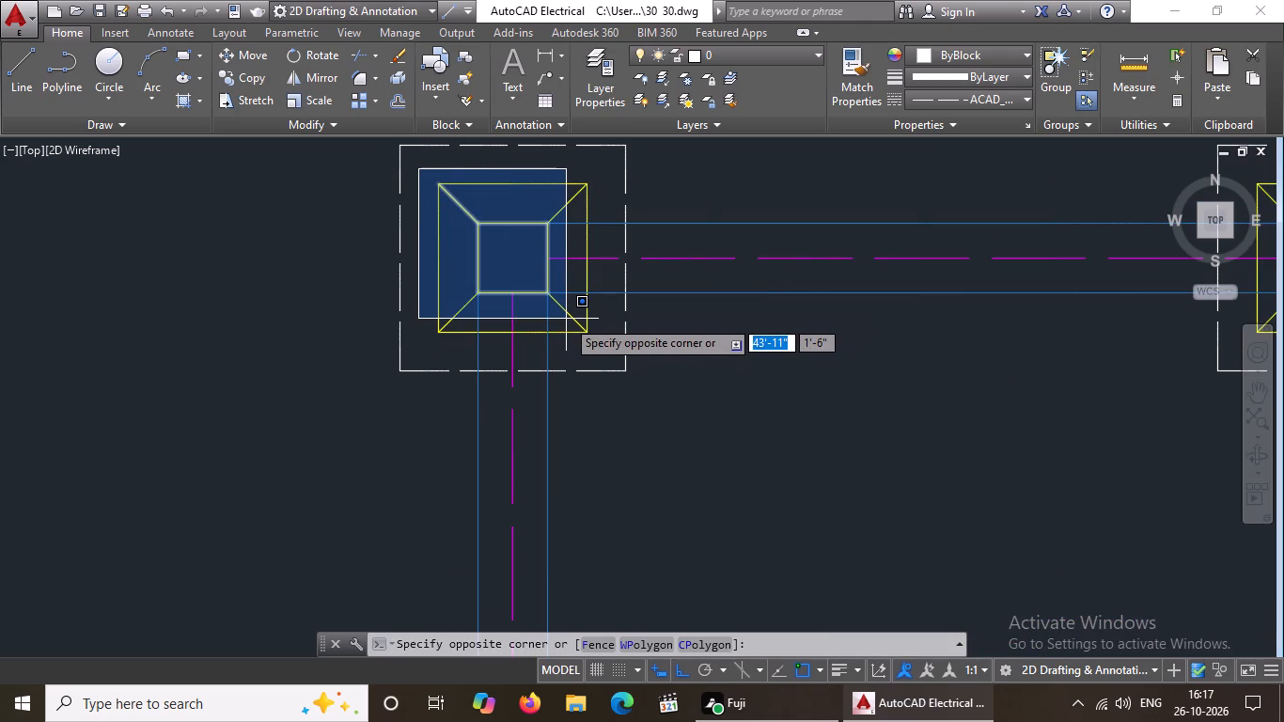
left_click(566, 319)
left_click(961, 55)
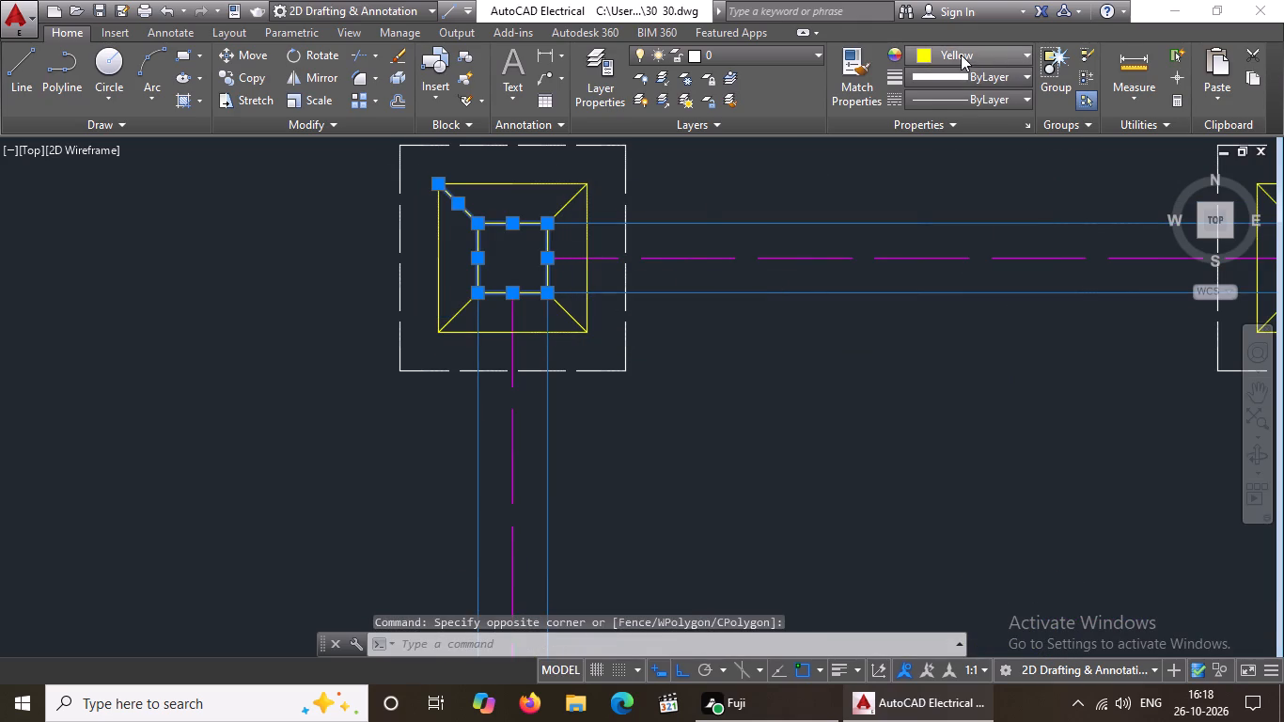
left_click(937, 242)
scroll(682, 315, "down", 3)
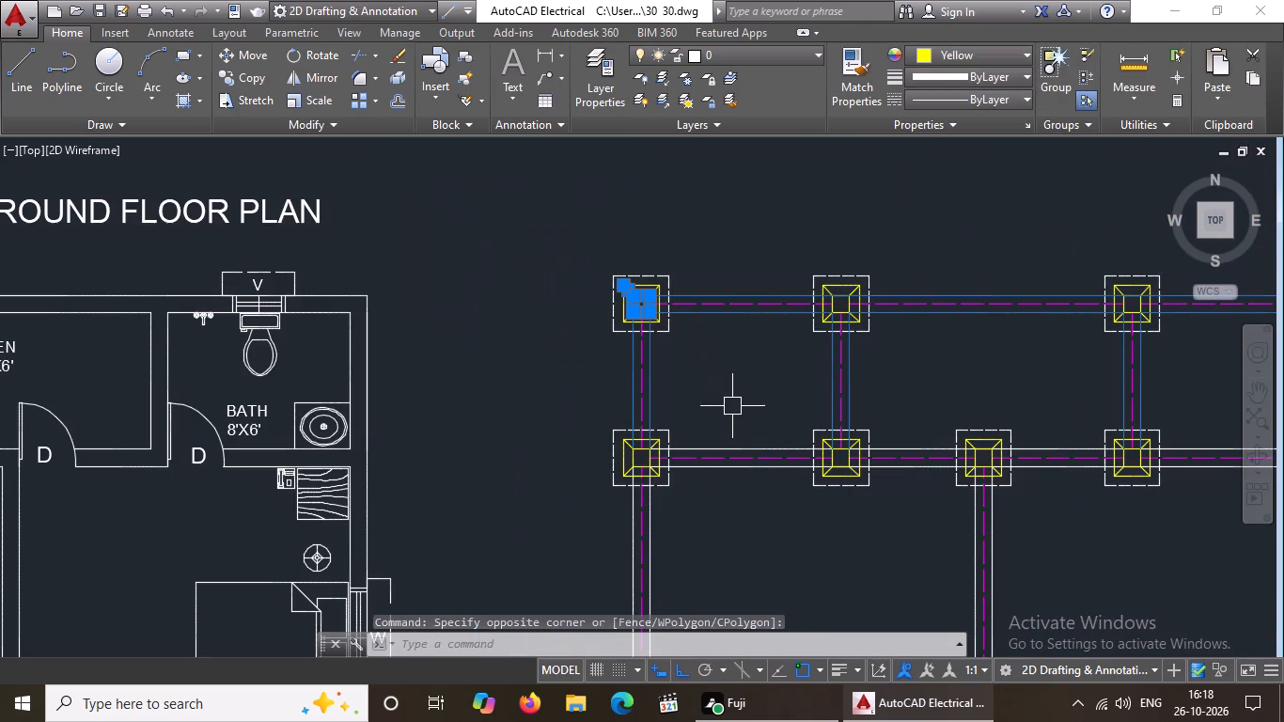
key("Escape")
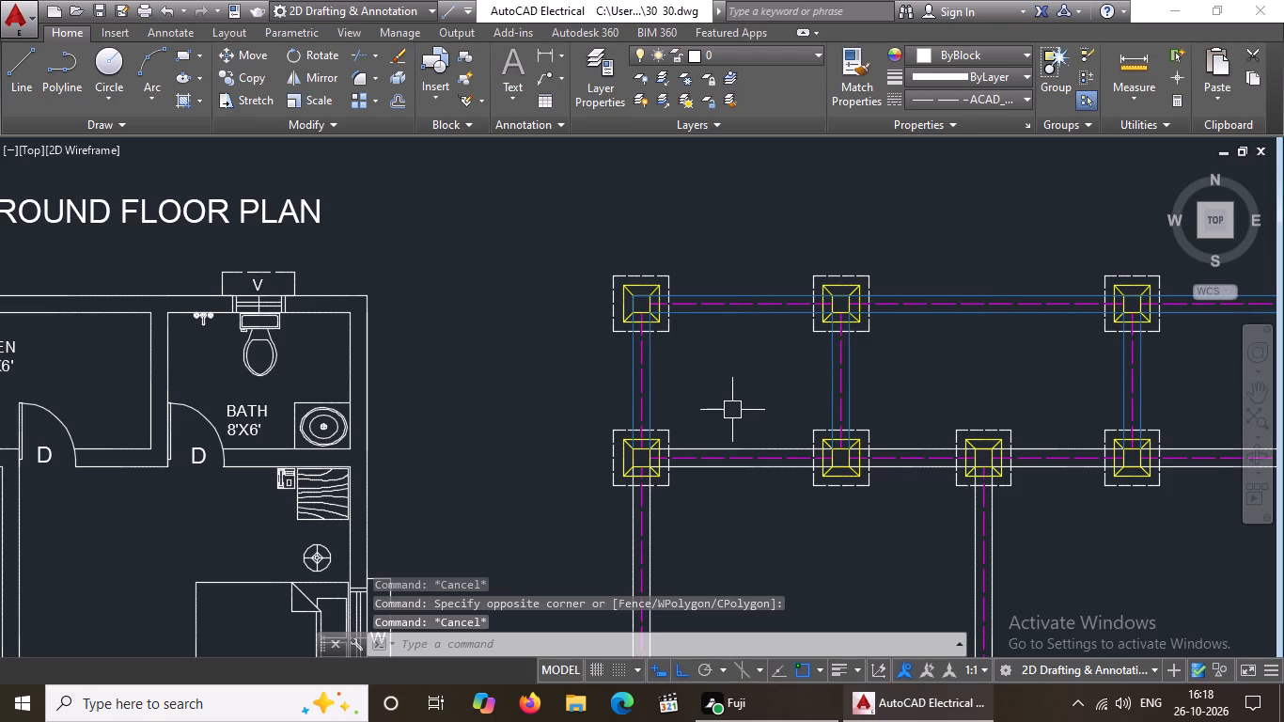
Trim back the overlapping left and top edges of the inner square in the top row's leftmost footing.
scroll(603, 320, "up", 2)
scroll(682, 285, "up", 1)
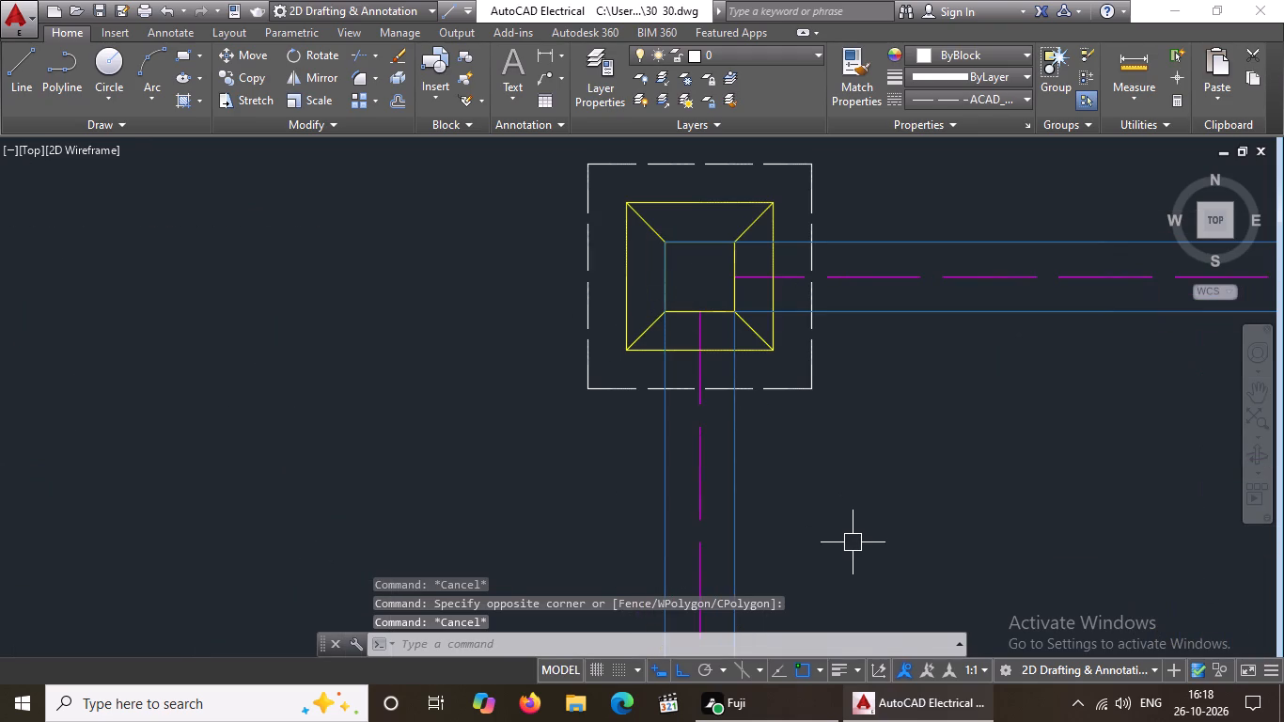
type("TR")
key("Return")
key("Return")
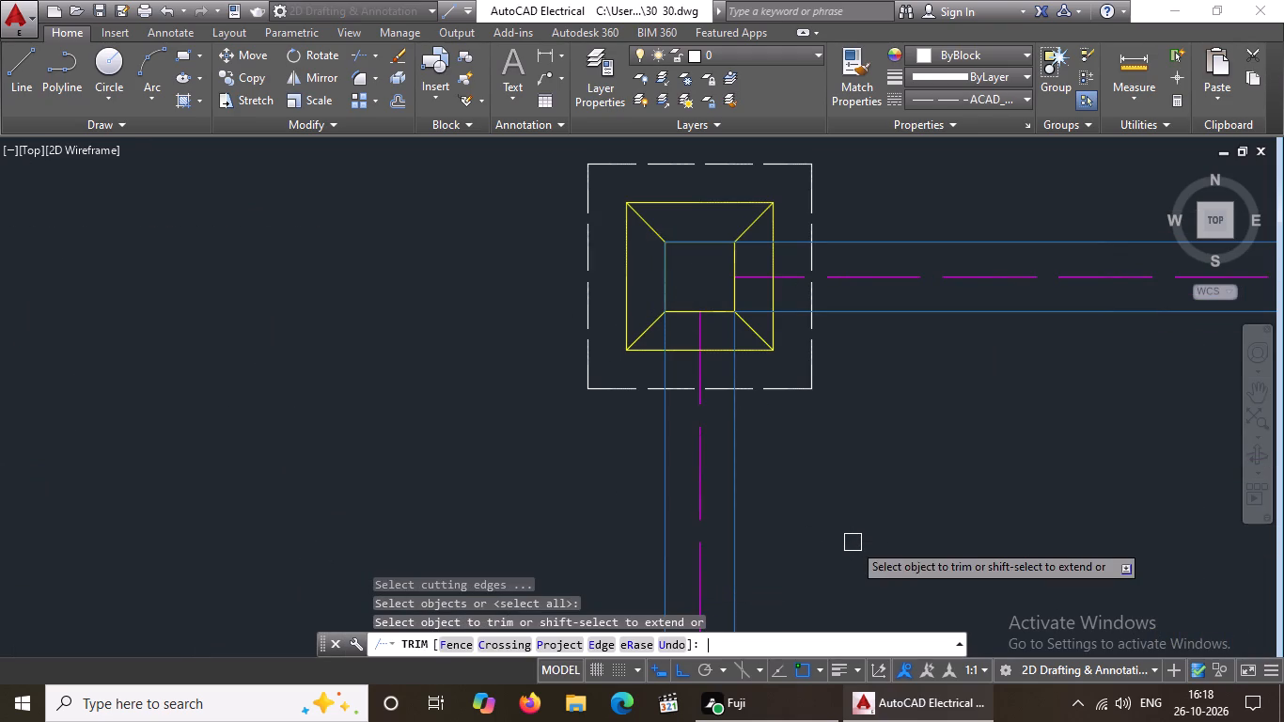
left_click(664, 294)
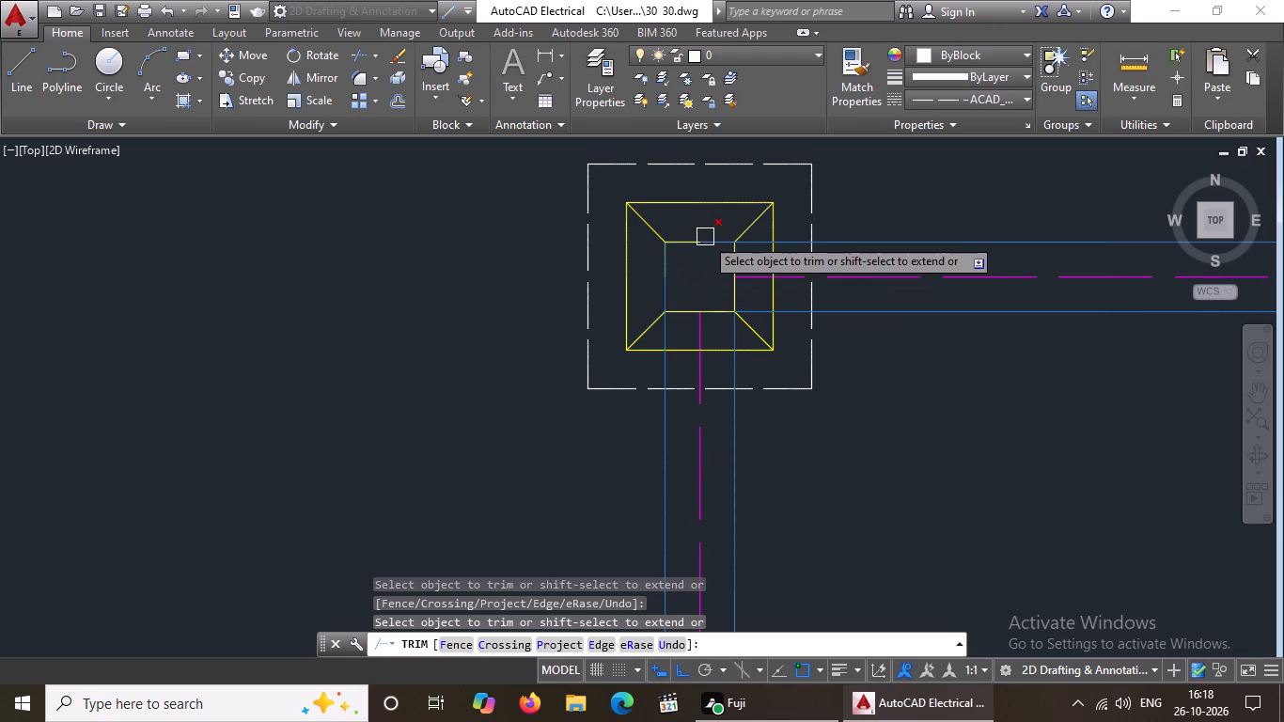
left_click(707, 236)
left_click(683, 243)
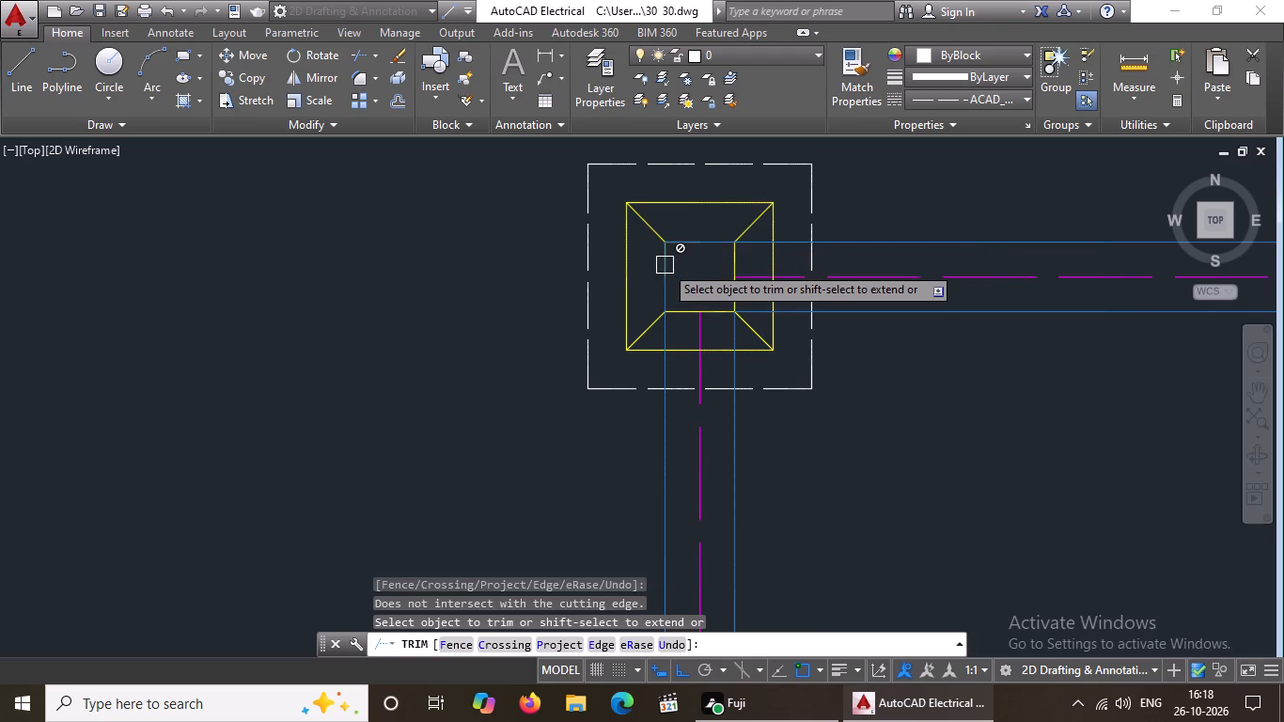
left_click(665, 264)
left_click(674, 245)
key("Escape")
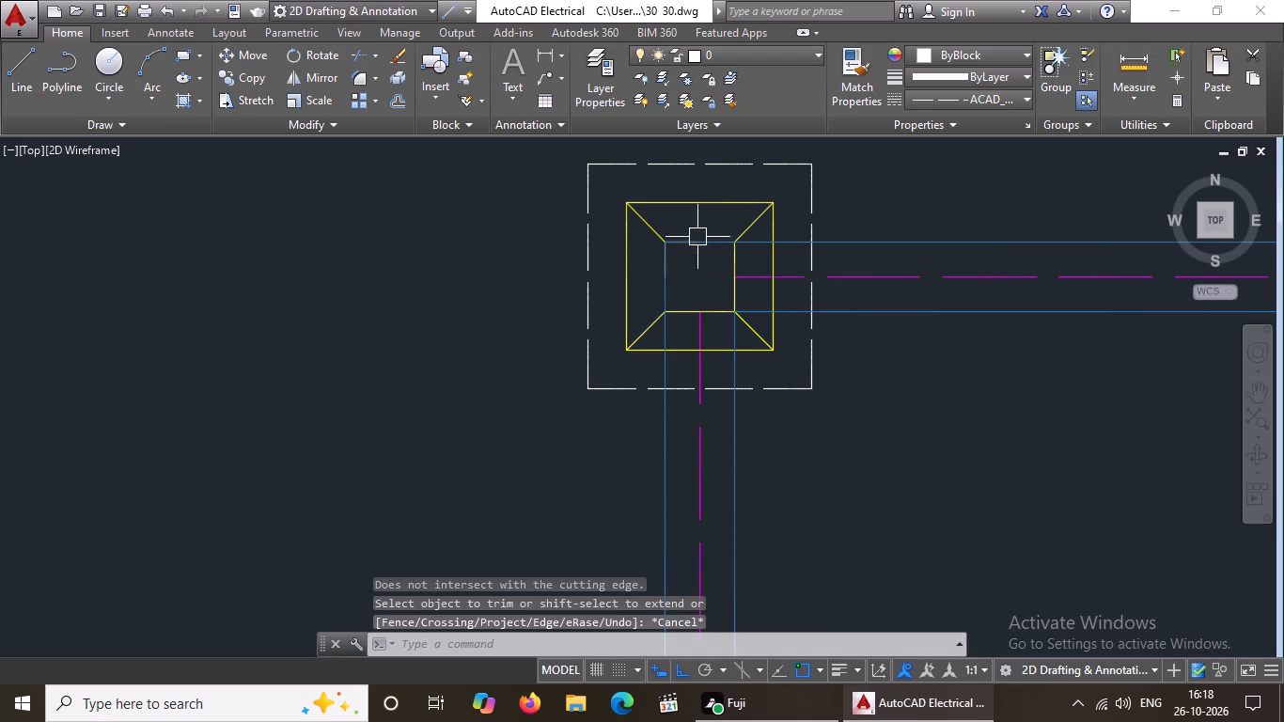
Erase the leftover yellow piece of that inner square's top edge.
left_click(699, 243)
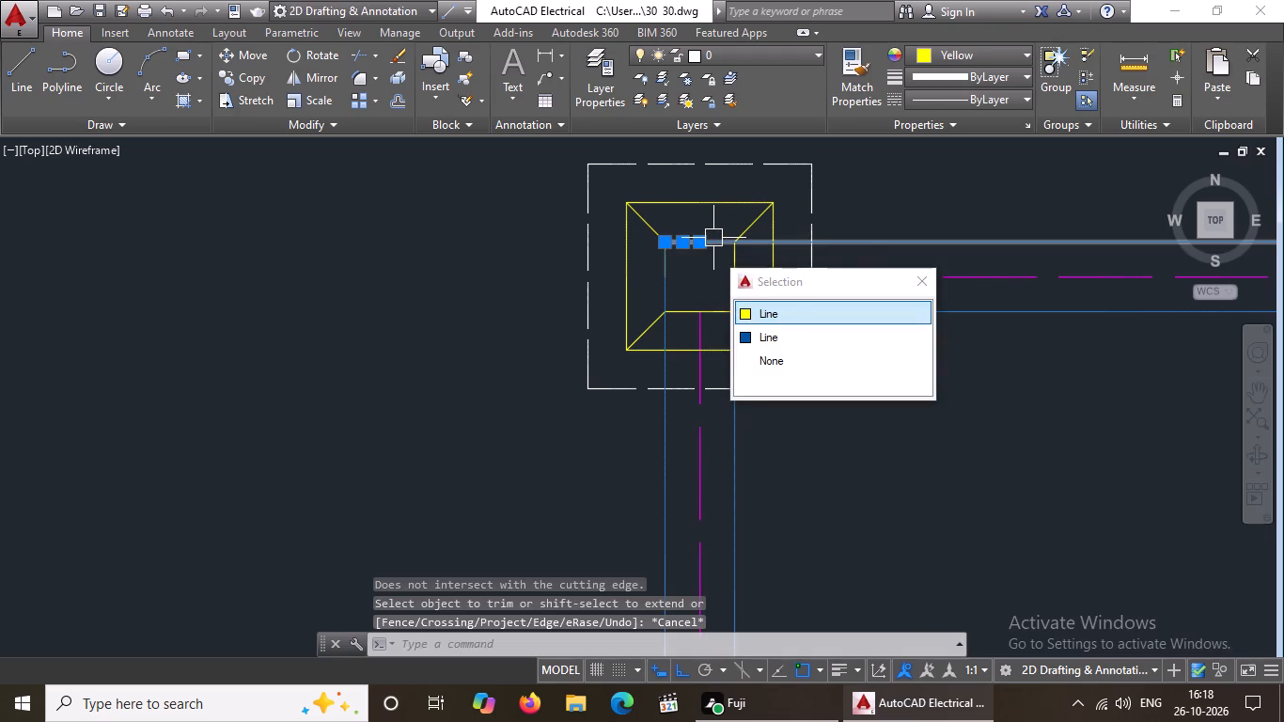
key("Delete")
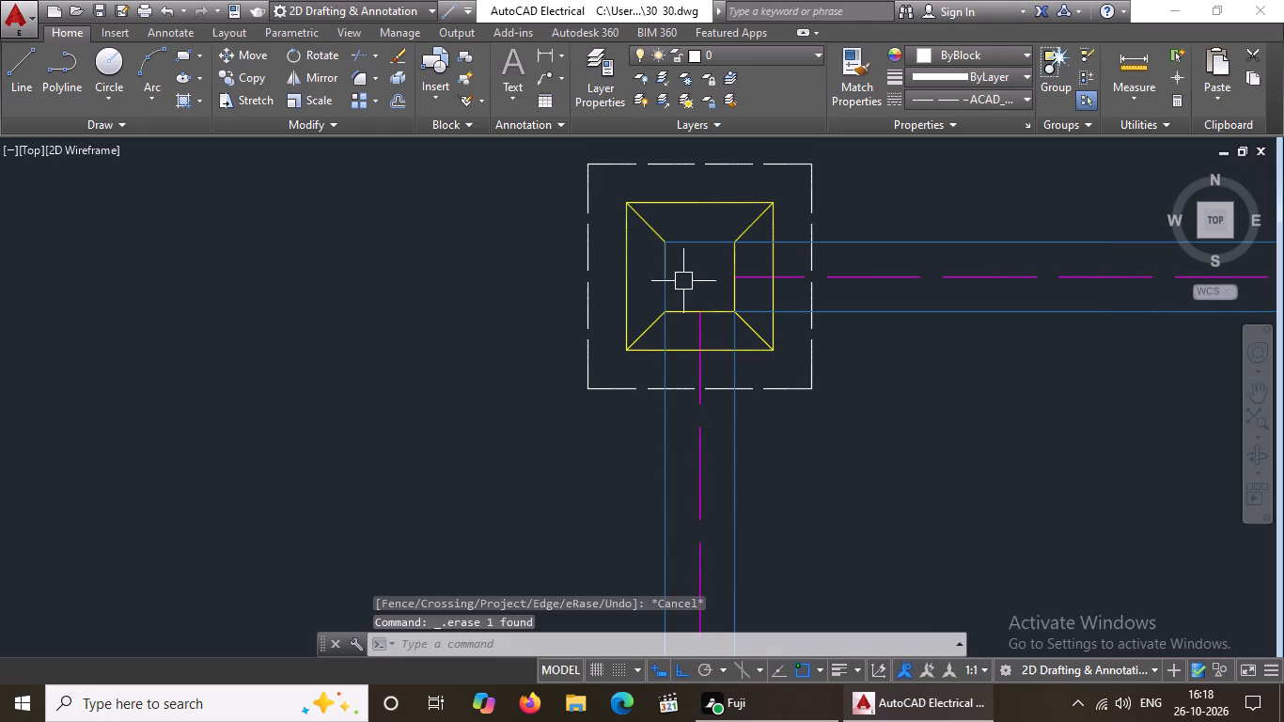
Trim away the blue beam lines running along the top and left sides of that footing's inner square.
key("Escape")
type("TR")
key("Return")
key("Return")
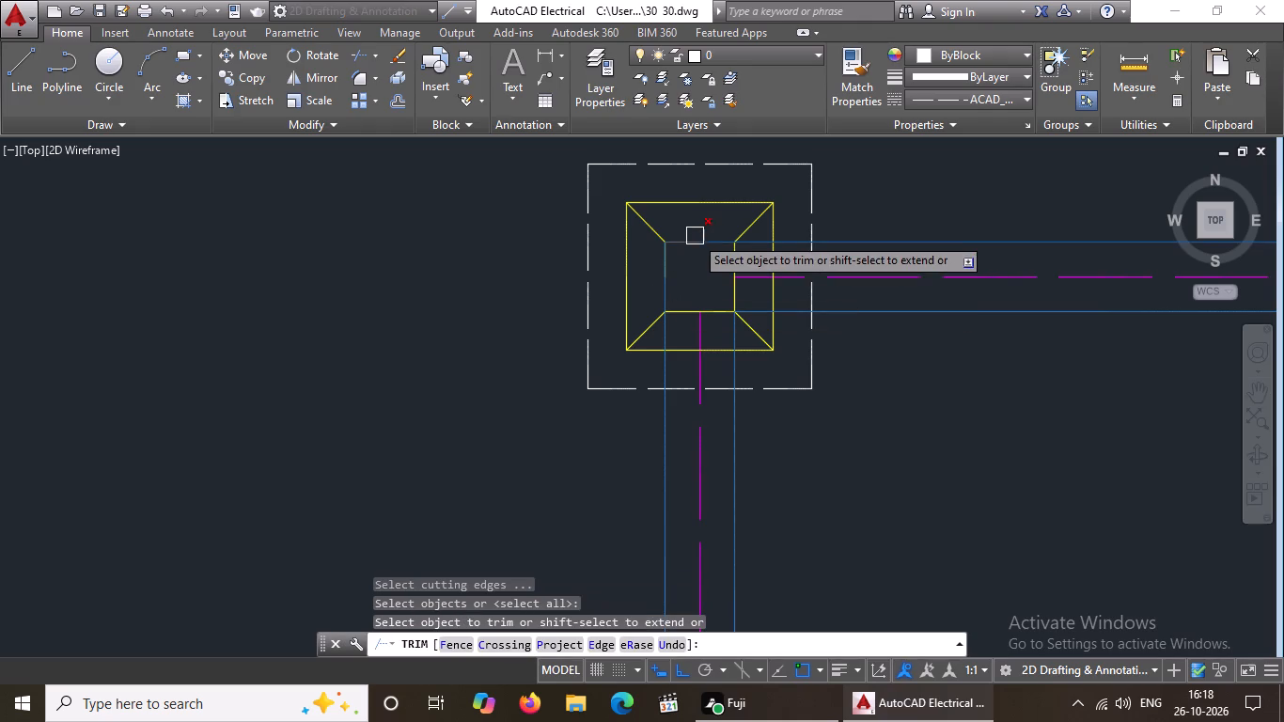
left_click(695, 240)
left_click(706, 238)
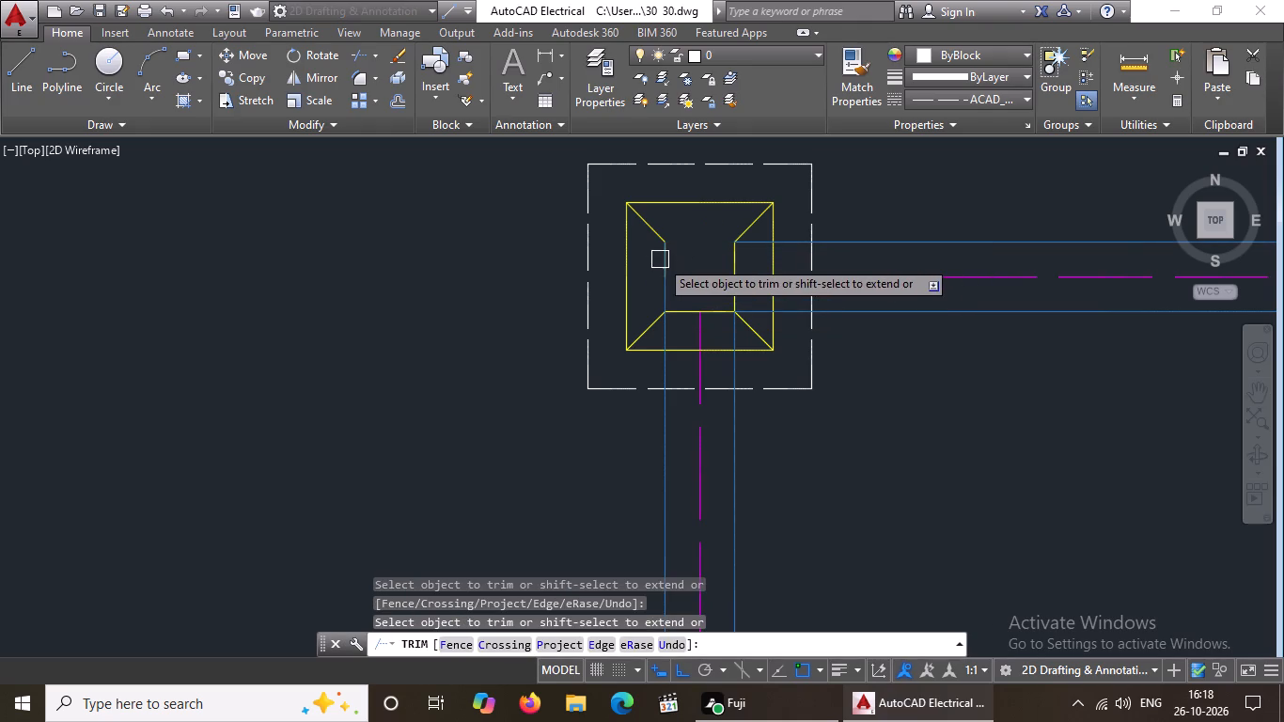
left_click(661, 259)
left_click(662, 302)
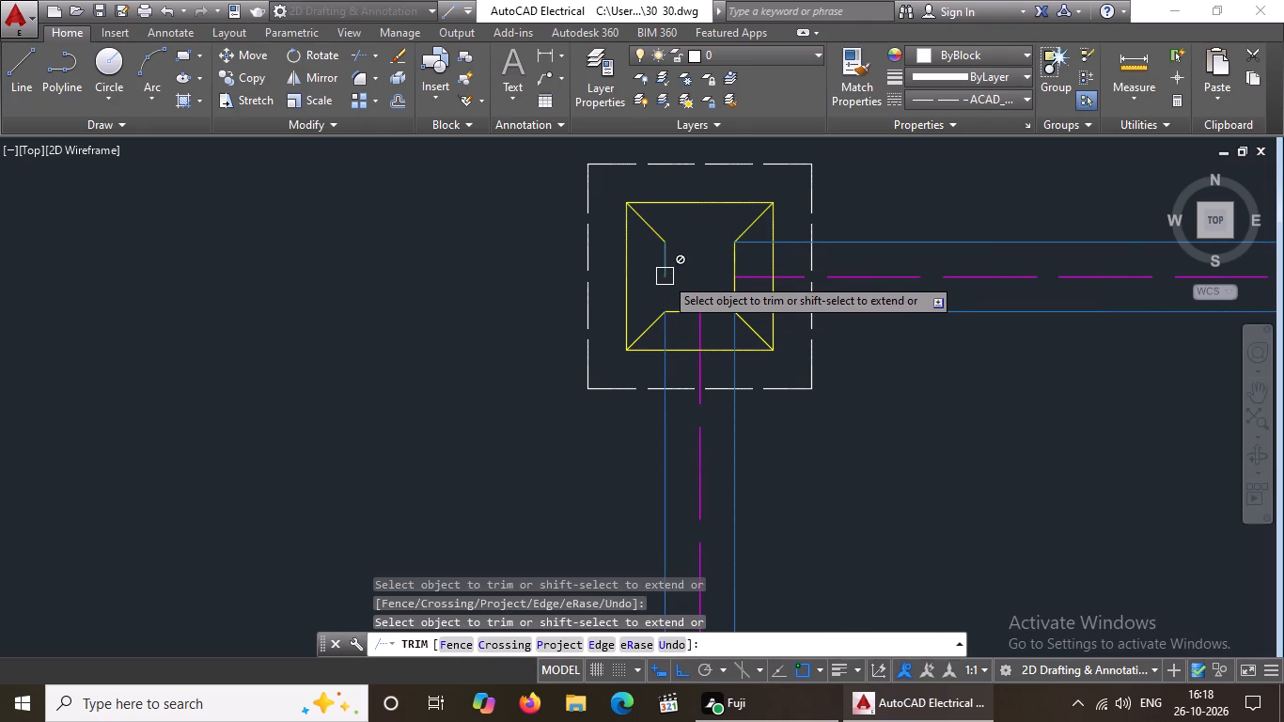
left_click(666, 270)
key("Escape")
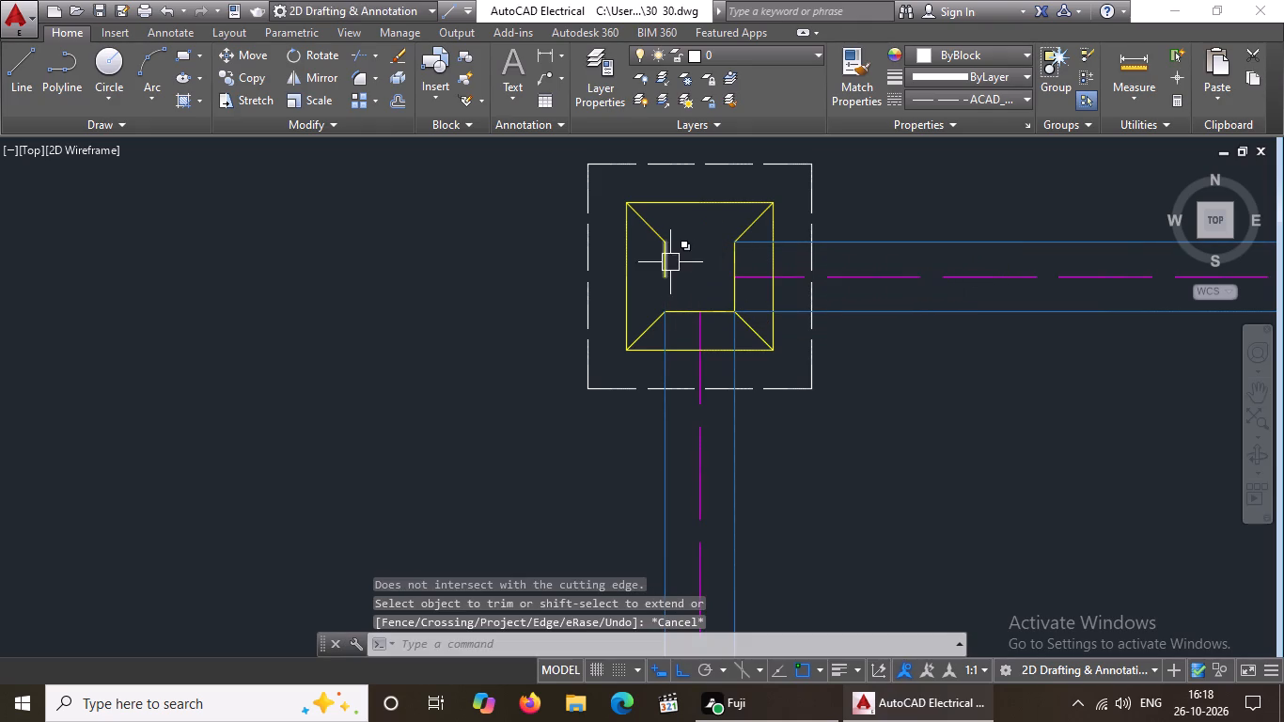
Erase the leftover yellow and blue pieces on the left side of that footing's inner square.
left_click(667, 259)
key("Delete")
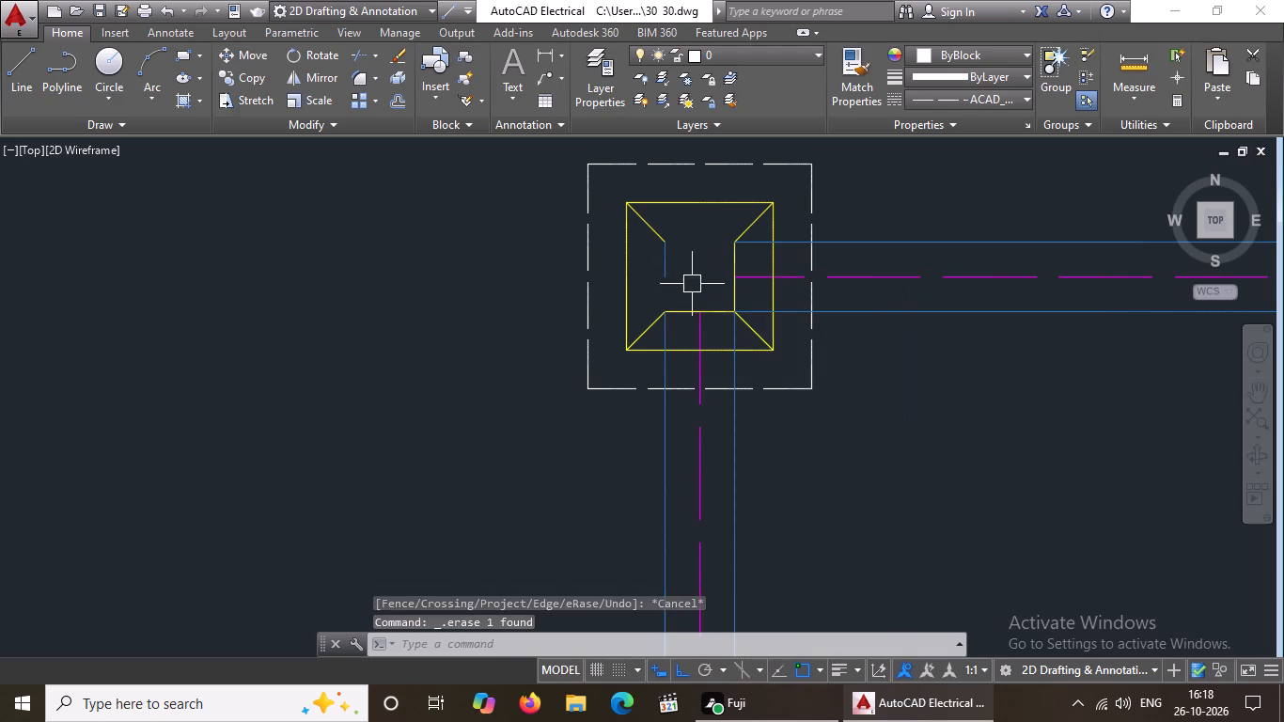
left_click(668, 275)
key("Delete")
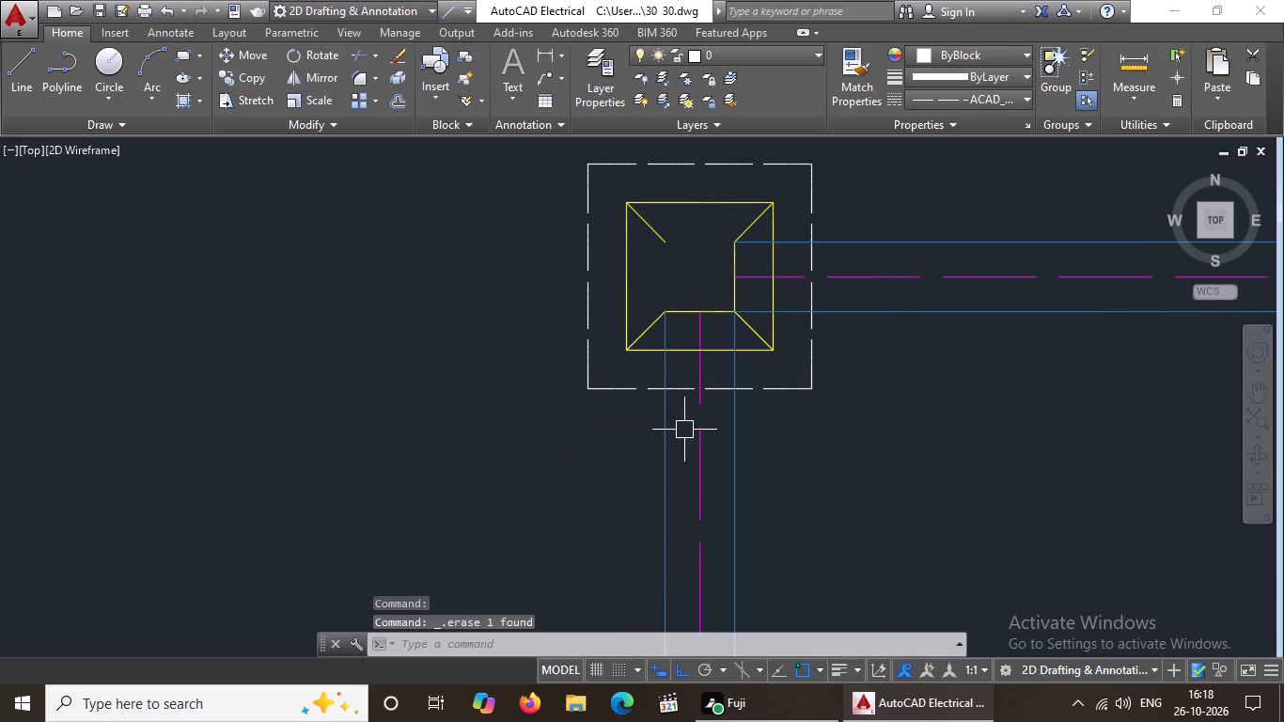
Draw connected lines closing the left and top sides of that footing's inner square.
left_click(15, 74)
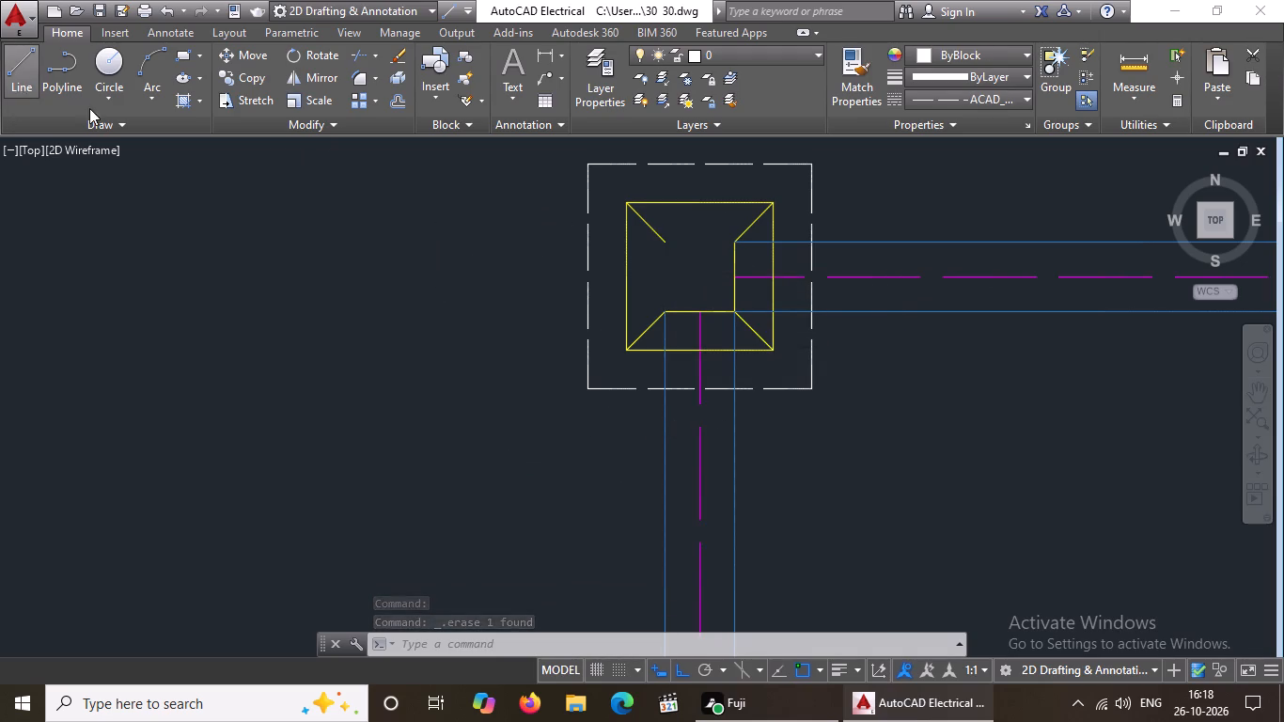
left_click(663, 312)
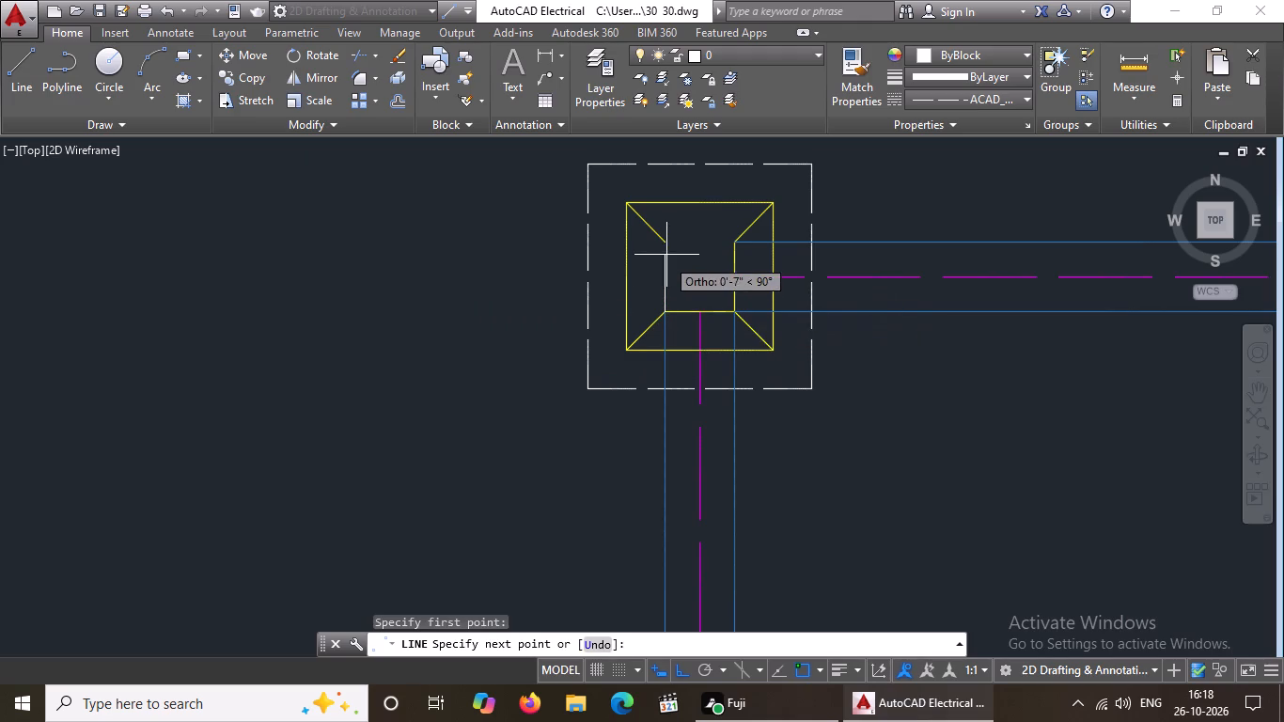
left_click(665, 243)
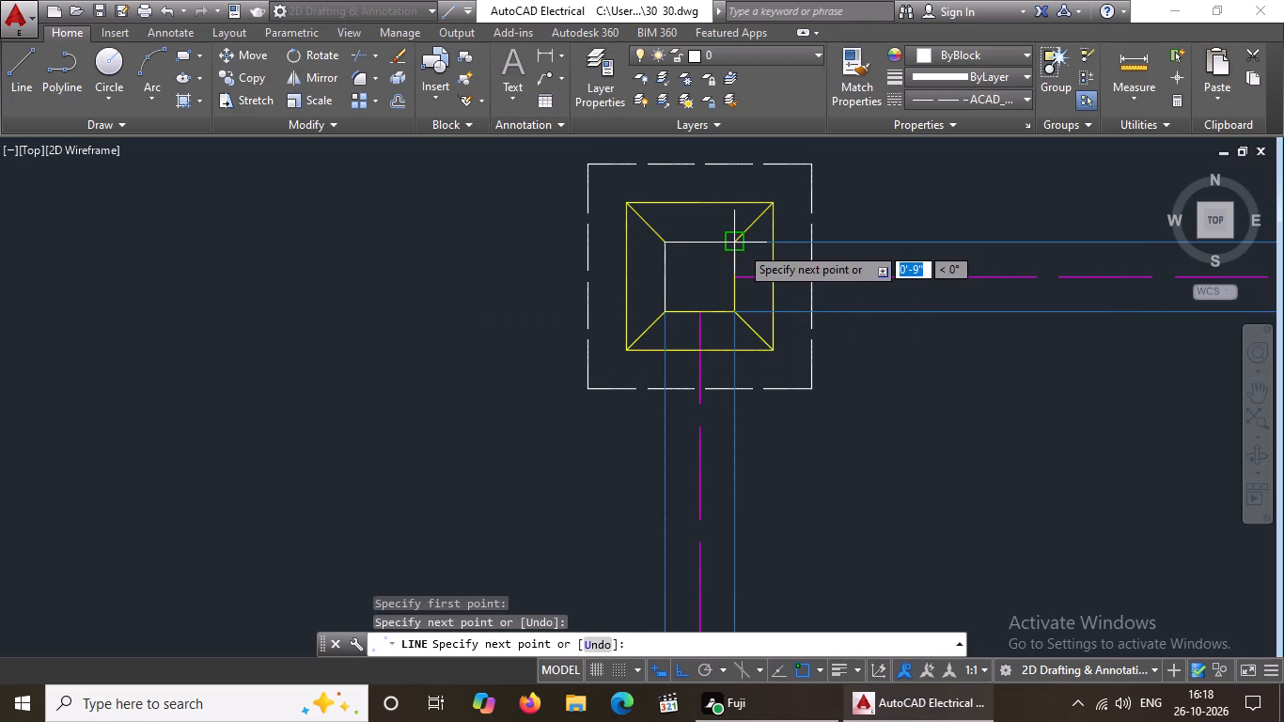
left_click(740, 245)
key("Escape")
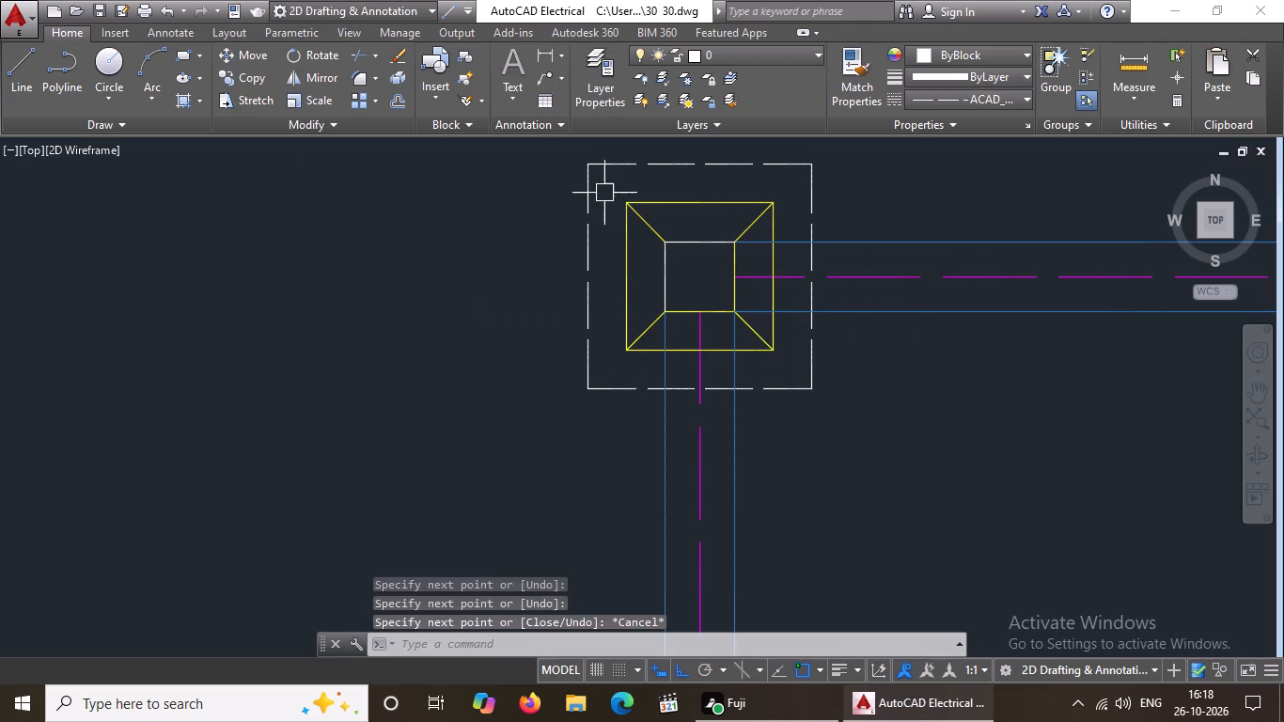
Colour the footing's inner square, including its new left and top edges, yellow and clear the selection.
left_click(606, 192)
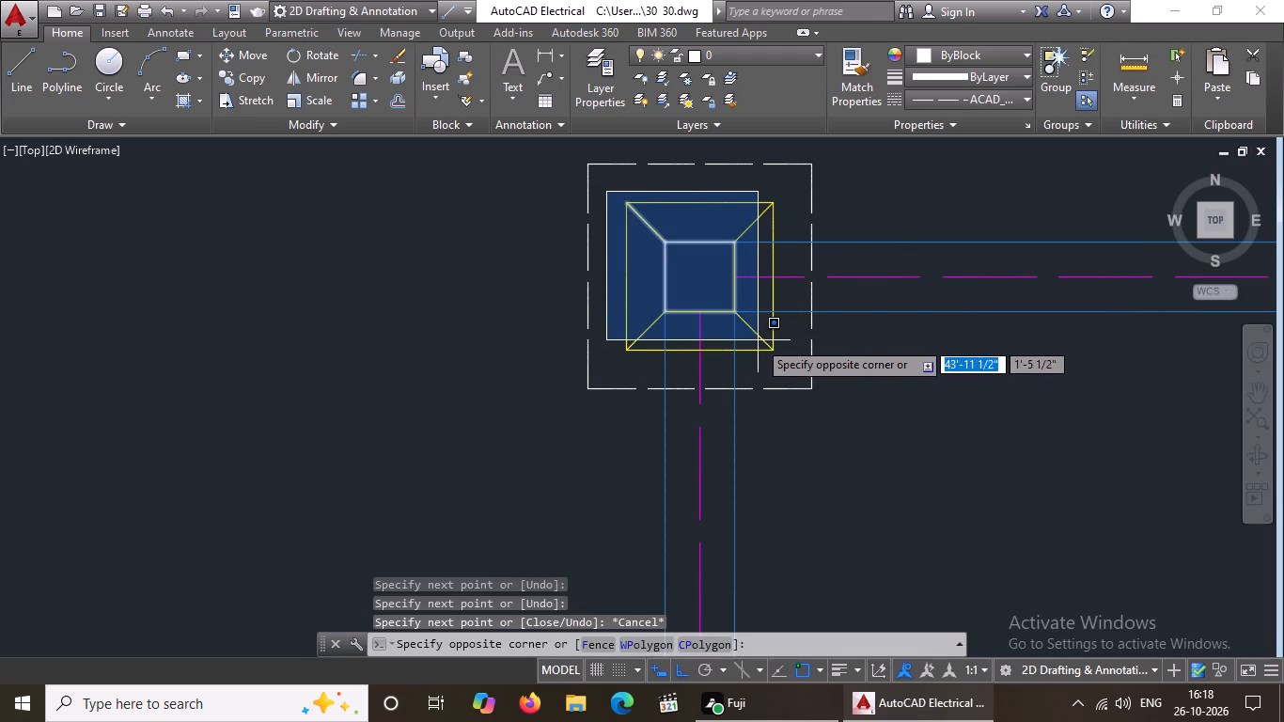
left_click(764, 337)
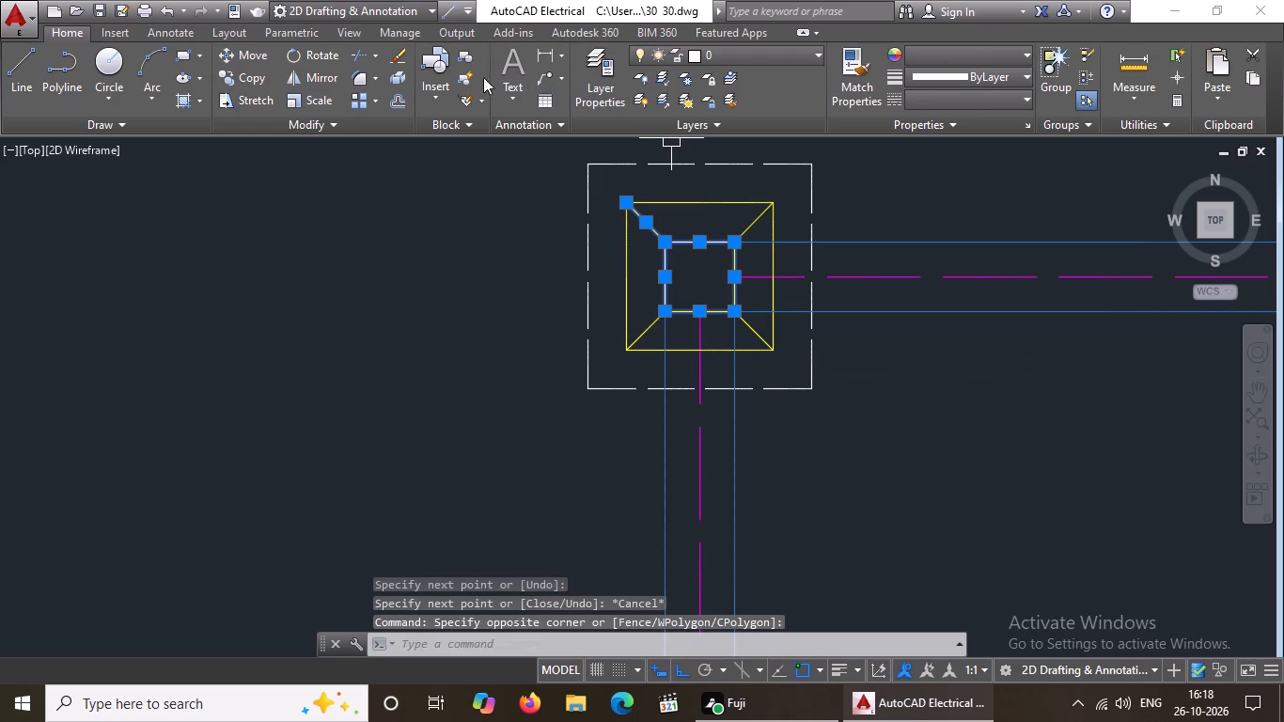
left_click(999, 55)
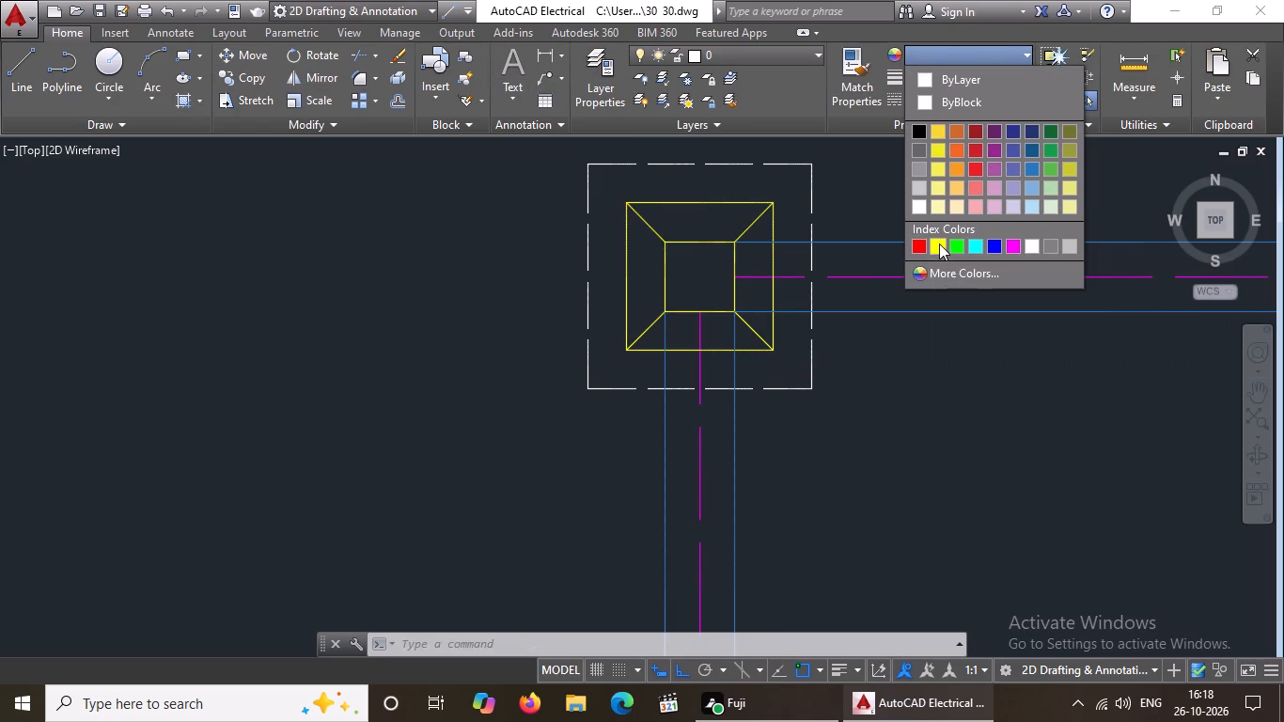
left_click(941, 243)
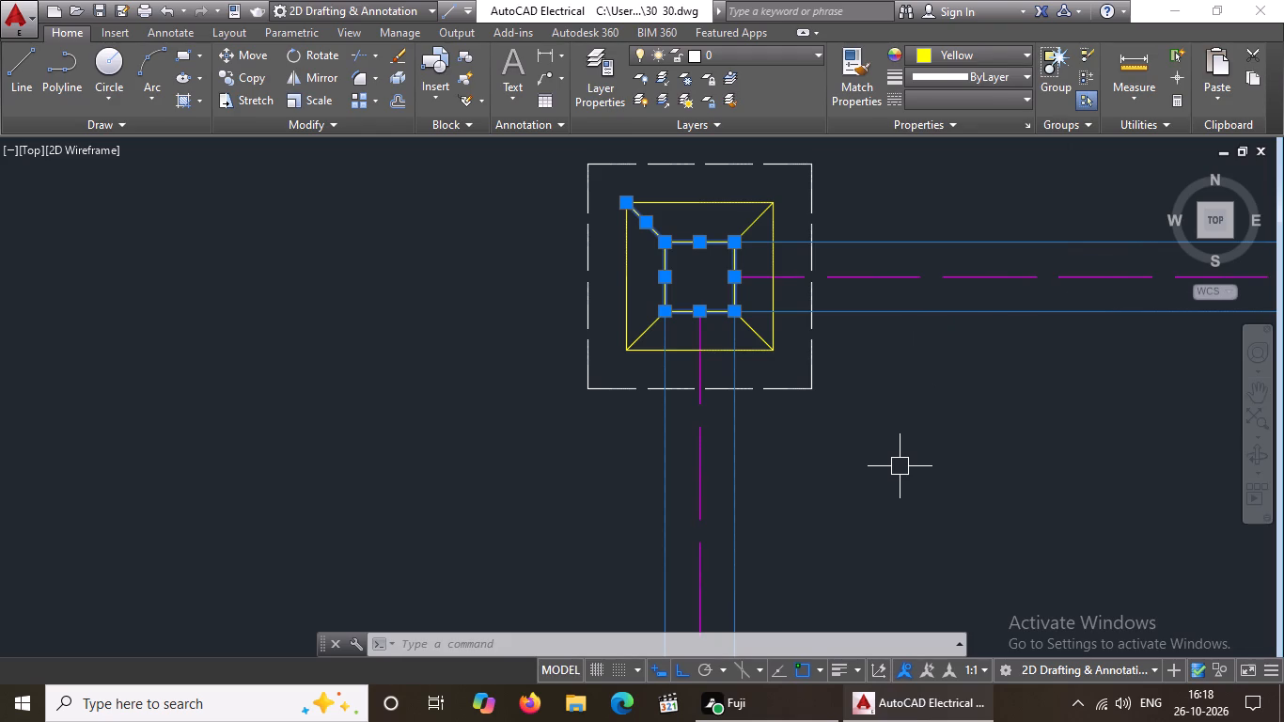
key("Escape")
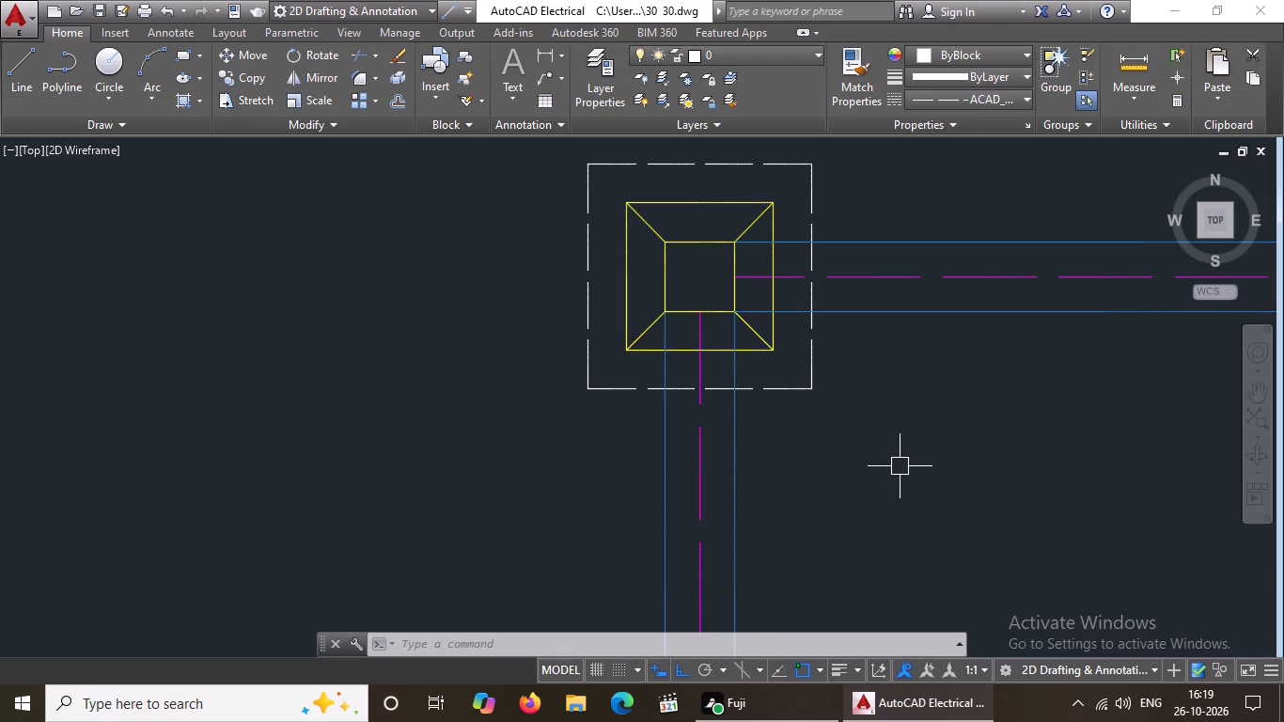
key("Escape")
Trim the overlapping blue and yellow lines along the top side of the inner square of the top row's second footing.
scroll(900, 466, "up", 1)
scroll(848, 425, "down", 4)
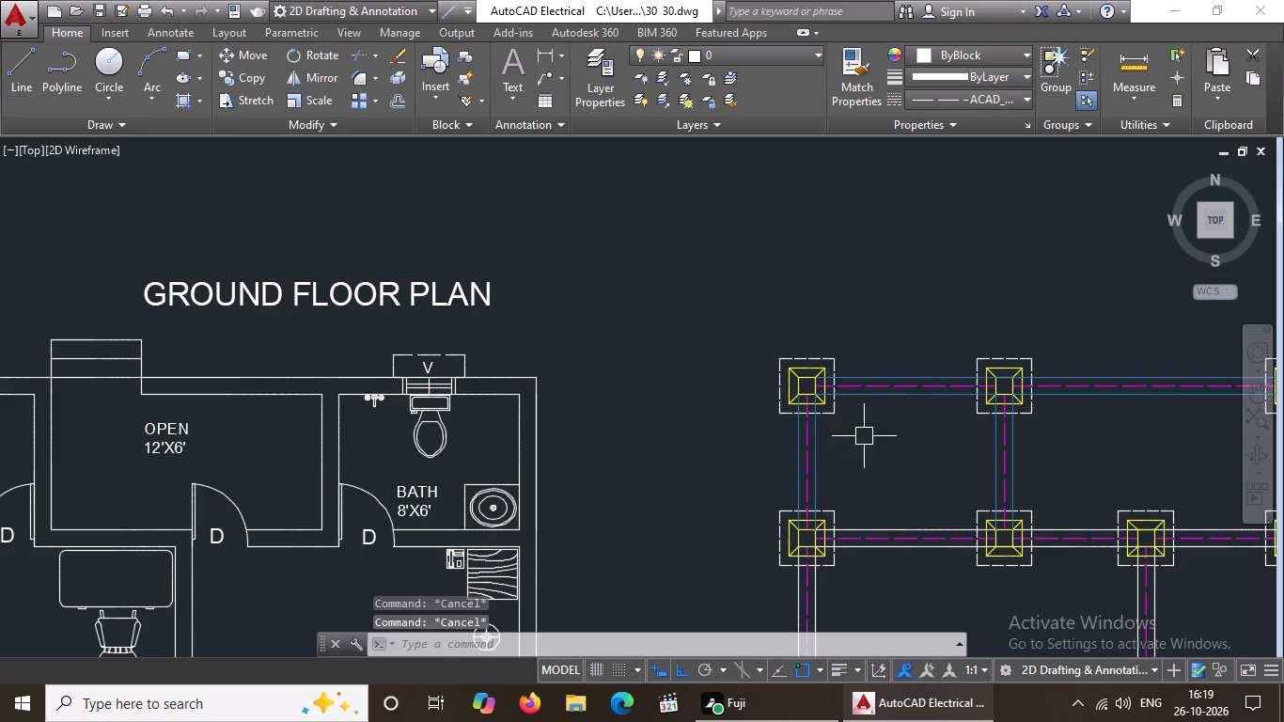
middle_click_drag(1027, 453, 869, 480)
scroll(878, 395, "up", 2)
scroll(785, 415, "up", 2)
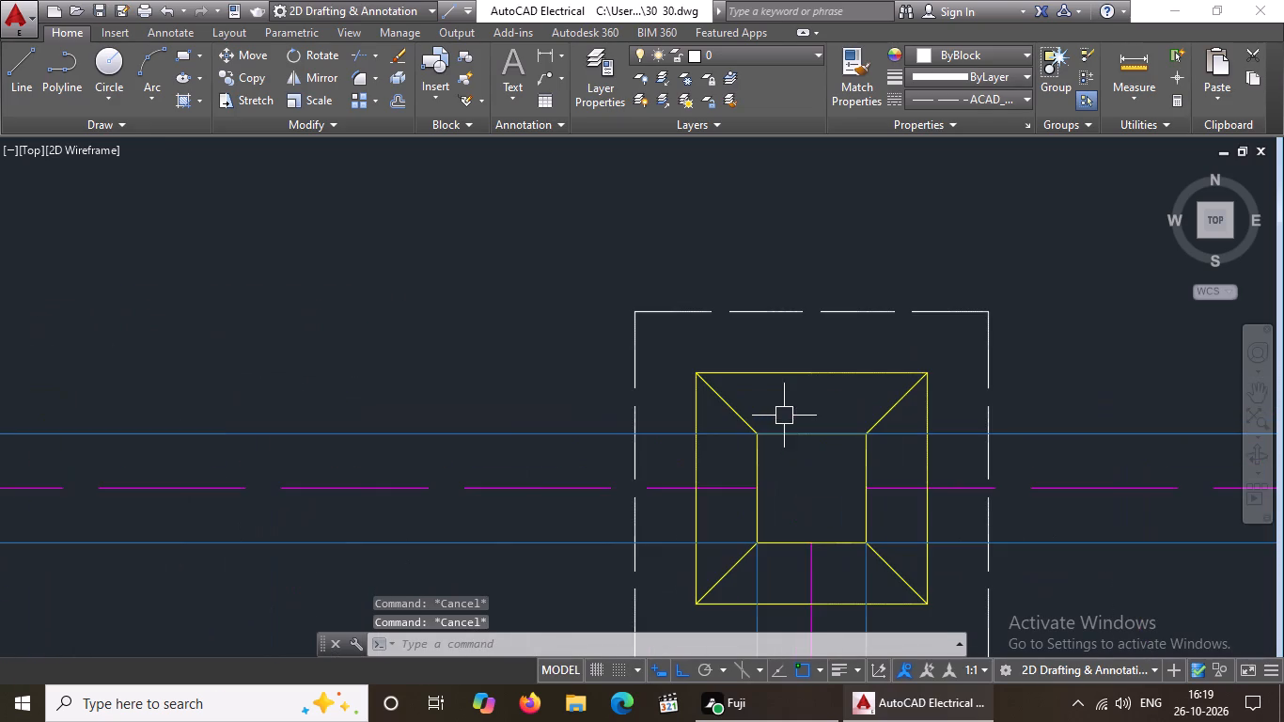
key("Escape")
type("TR")
key("space")
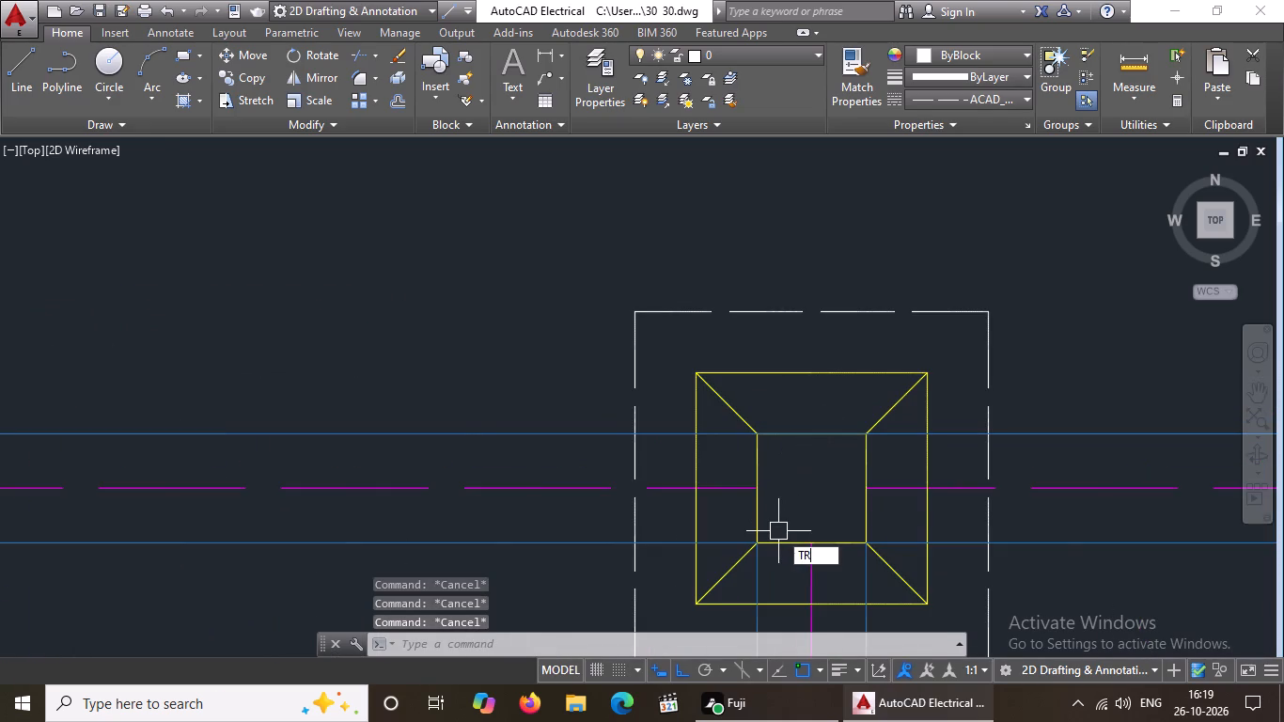
key("space")
left_click(787, 432)
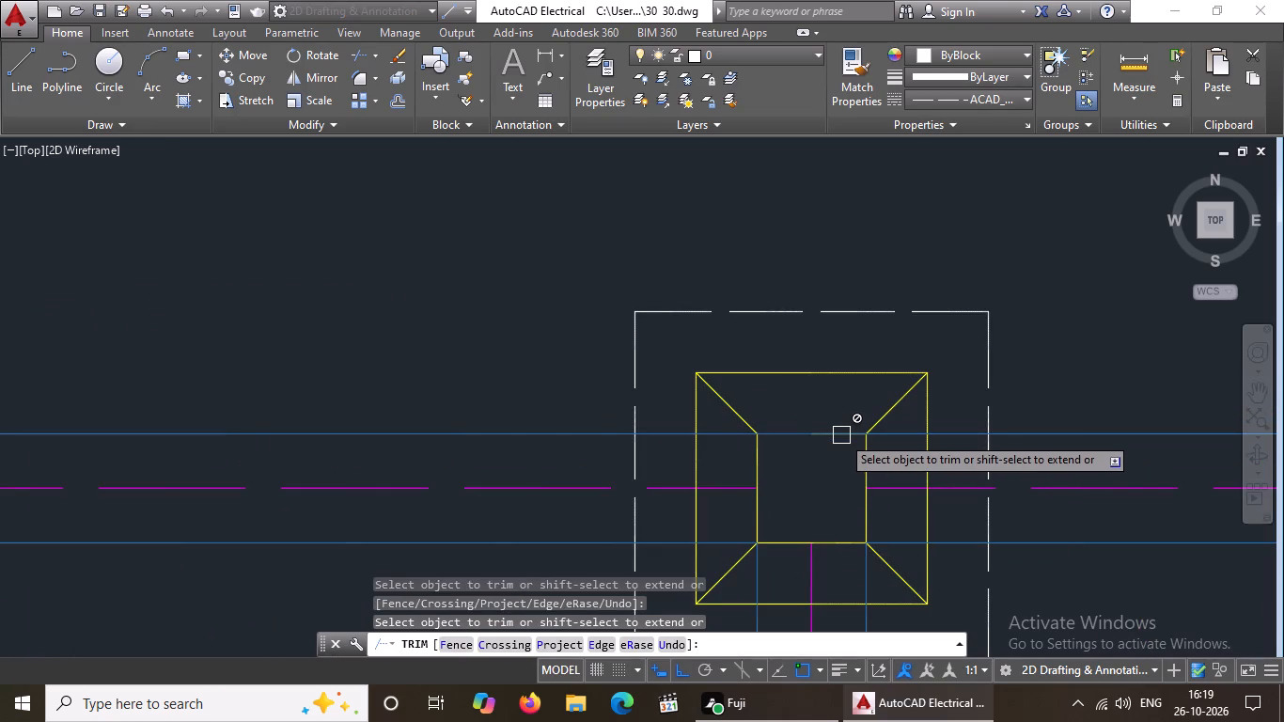
left_click(840, 435)
left_click(794, 436)
left_click(828, 428)
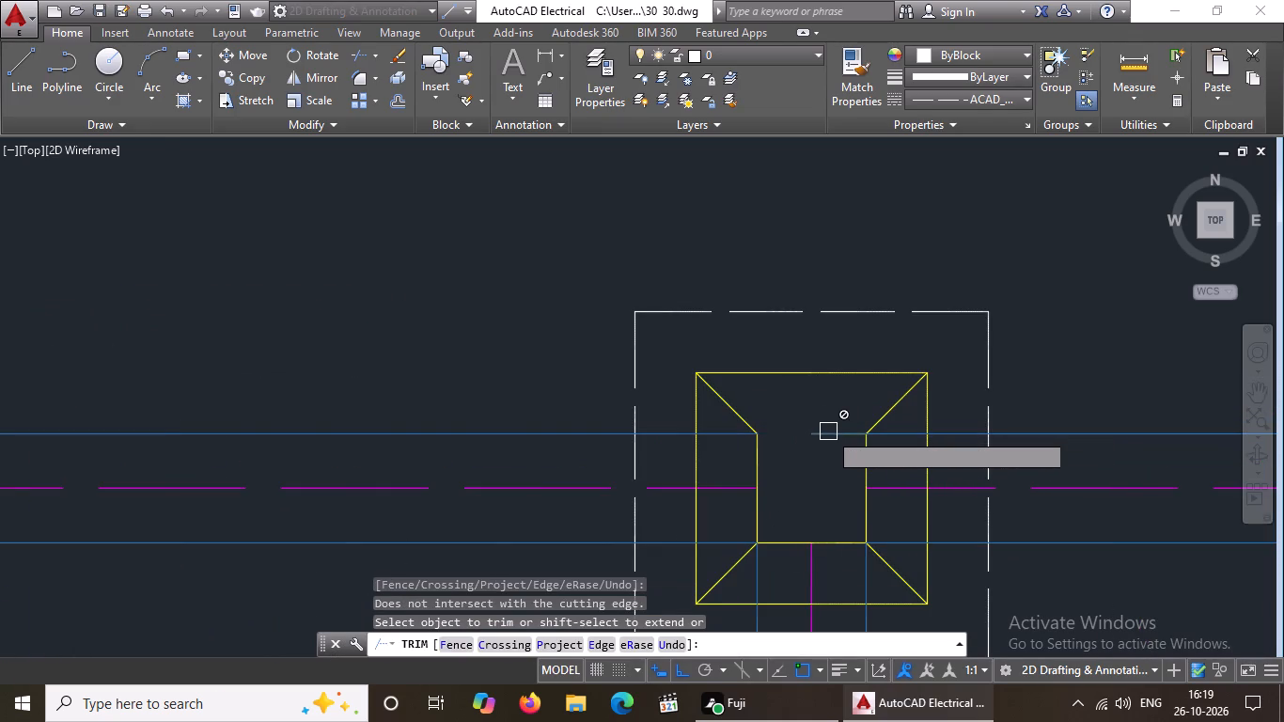
left_click(828, 432)
key("Escape")
Erase the leftover yellow and blue pieces on the top side of that footing's inner square.
left_click(838, 434)
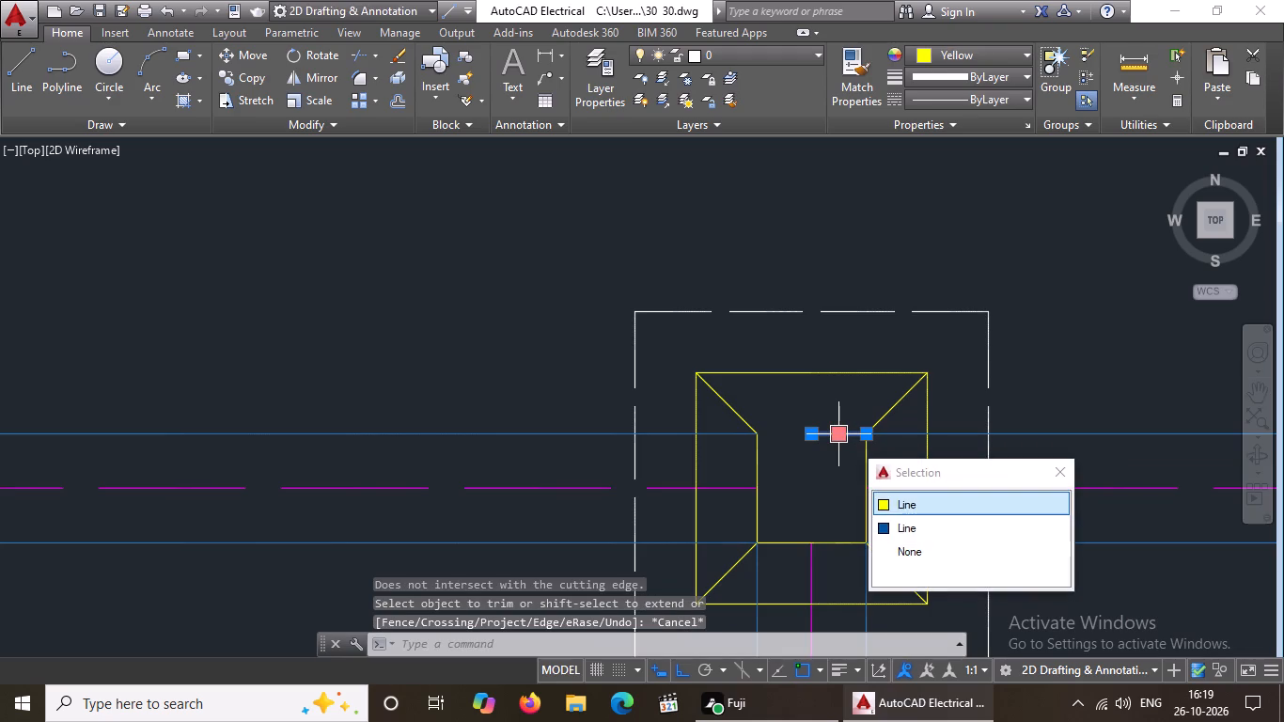
key("Delete")
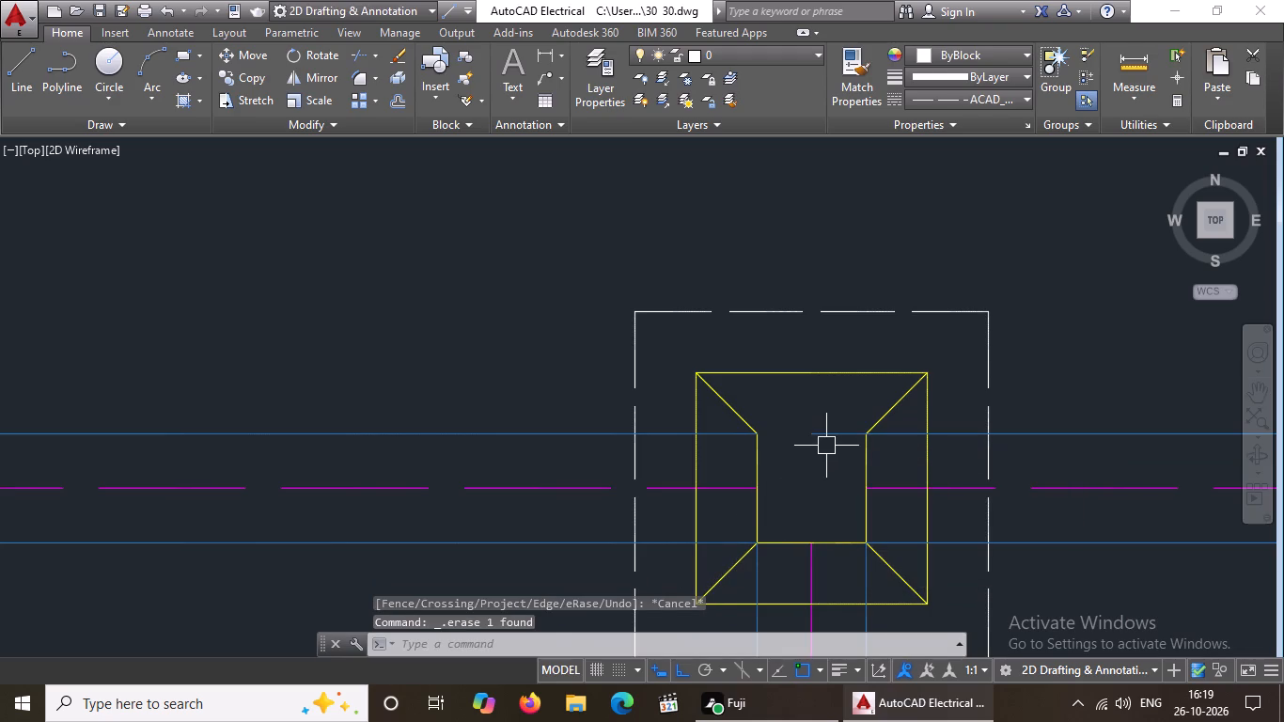
left_click(833, 434)
key("Delete")
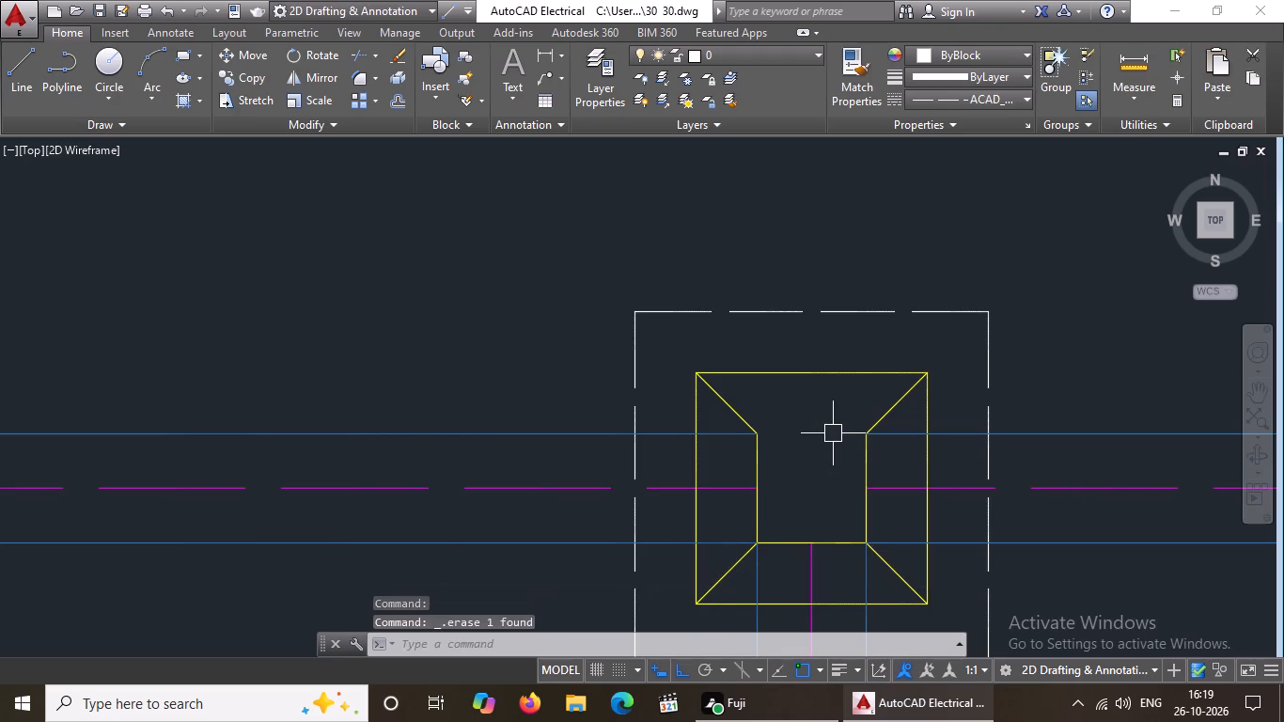
Draw a line closing the top side of that footing's inner square, from corner to corner.
key("Escape")
key("l")
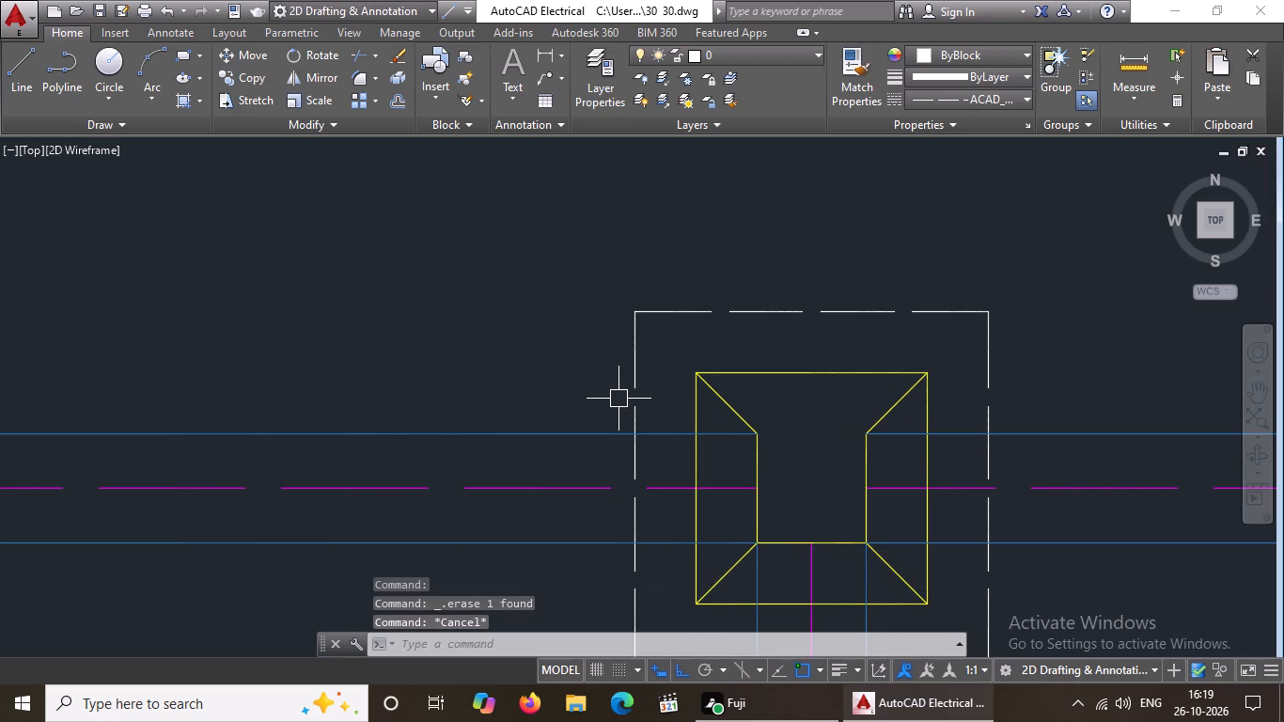
key("Return")
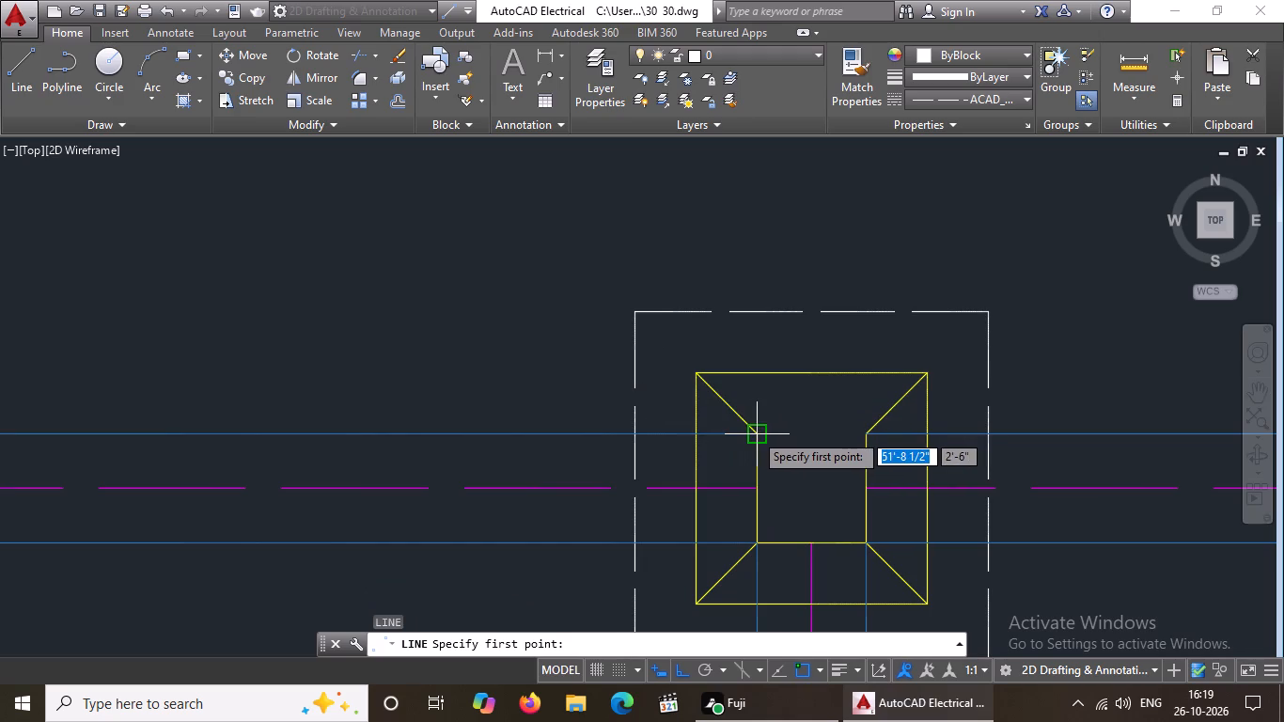
left_click_drag(754, 432, 796, 427)
left_click(868, 432)
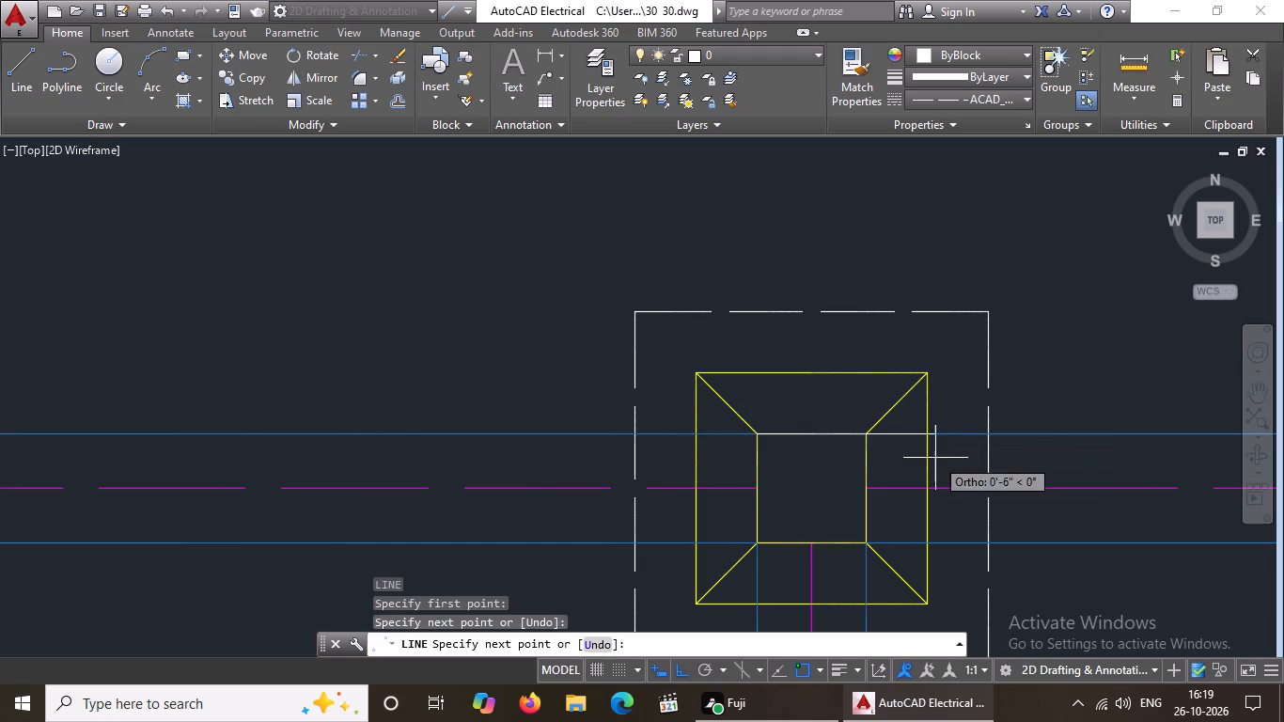
key("Escape")
Colour that footing's inner and outer squares, including the new top edge, yellow and clear the selection.
scroll(723, 394, "down", 2)
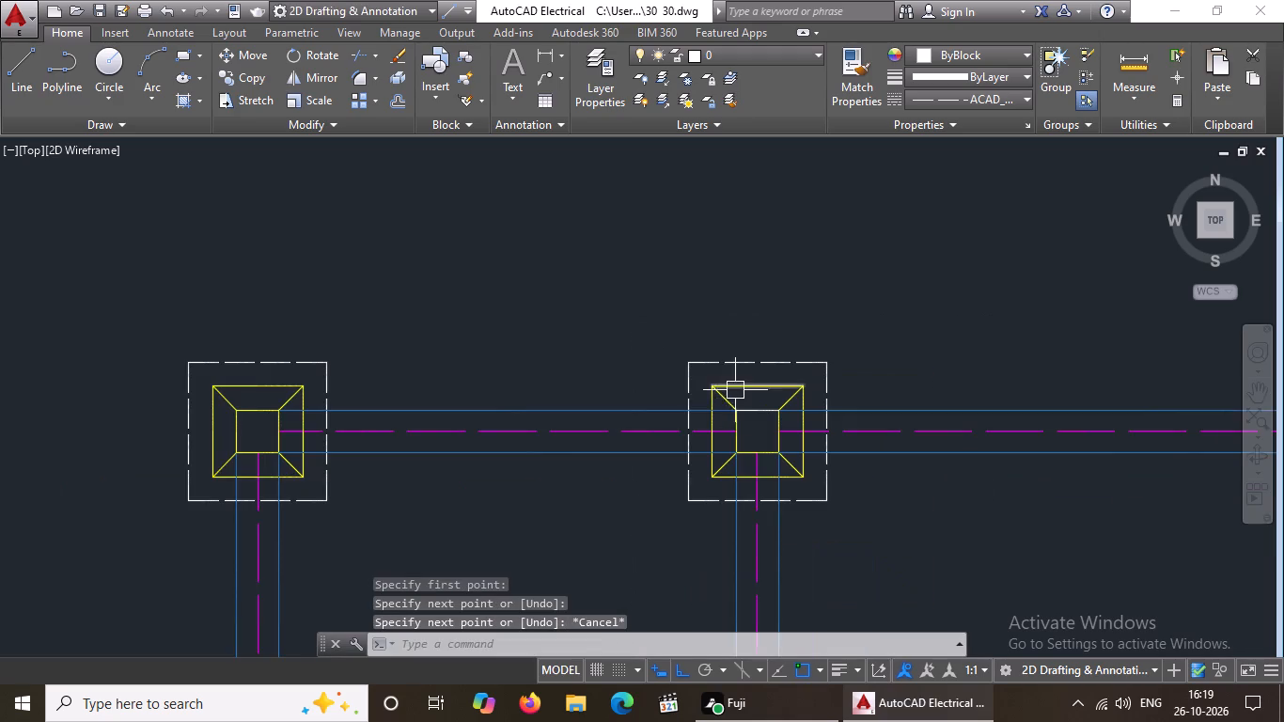
scroll(707, 384, "up", 2)
left_click(702, 369)
scroll(812, 427, "down", 2)
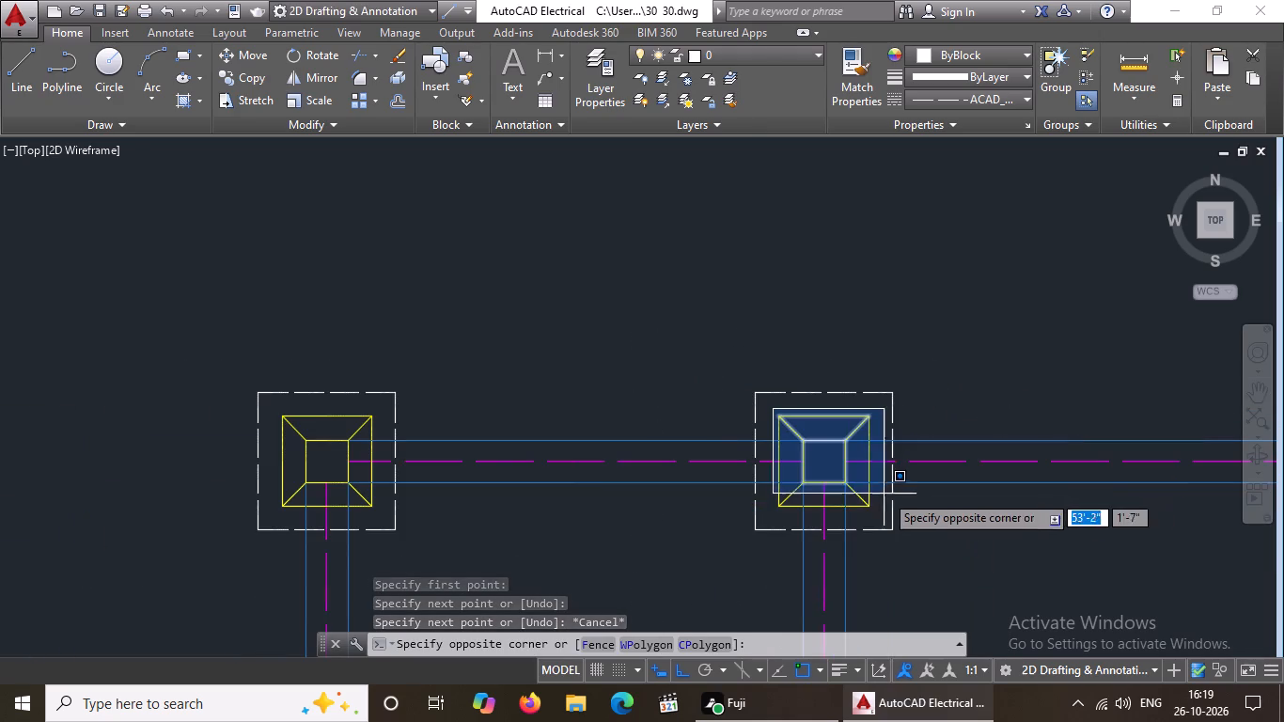
left_click(882, 519)
left_click(937, 55)
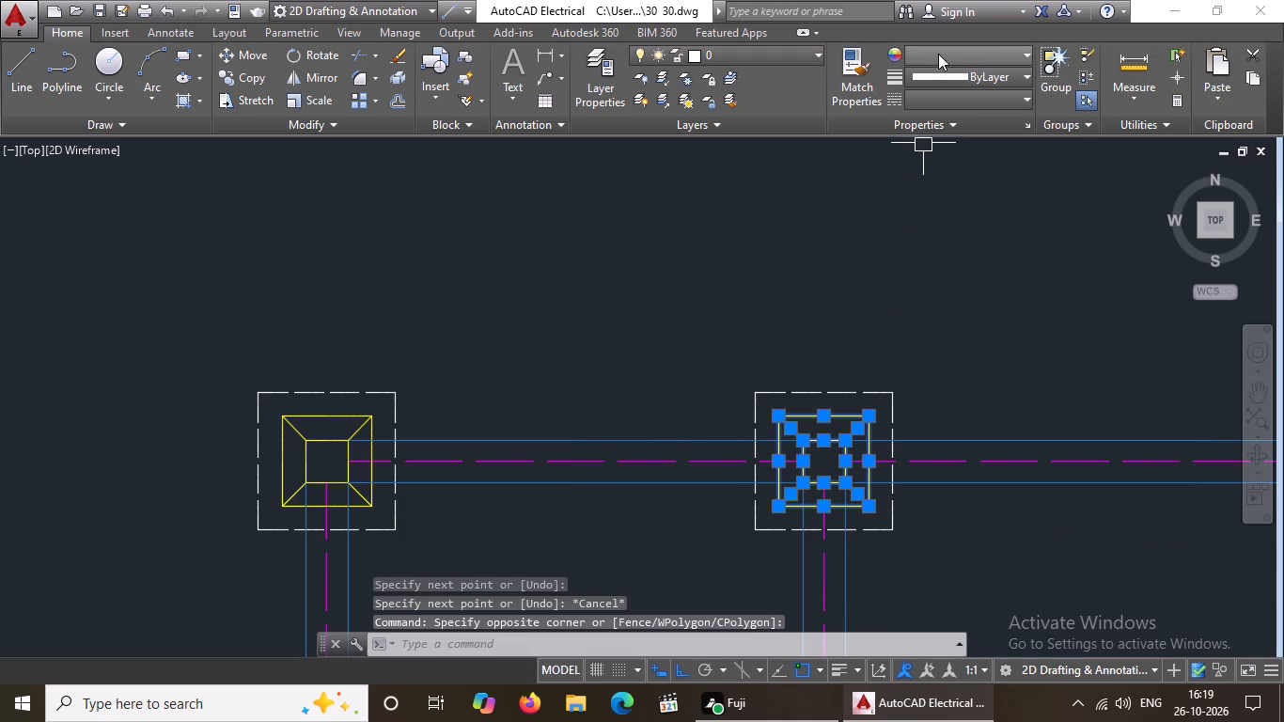
left_click(941, 247)
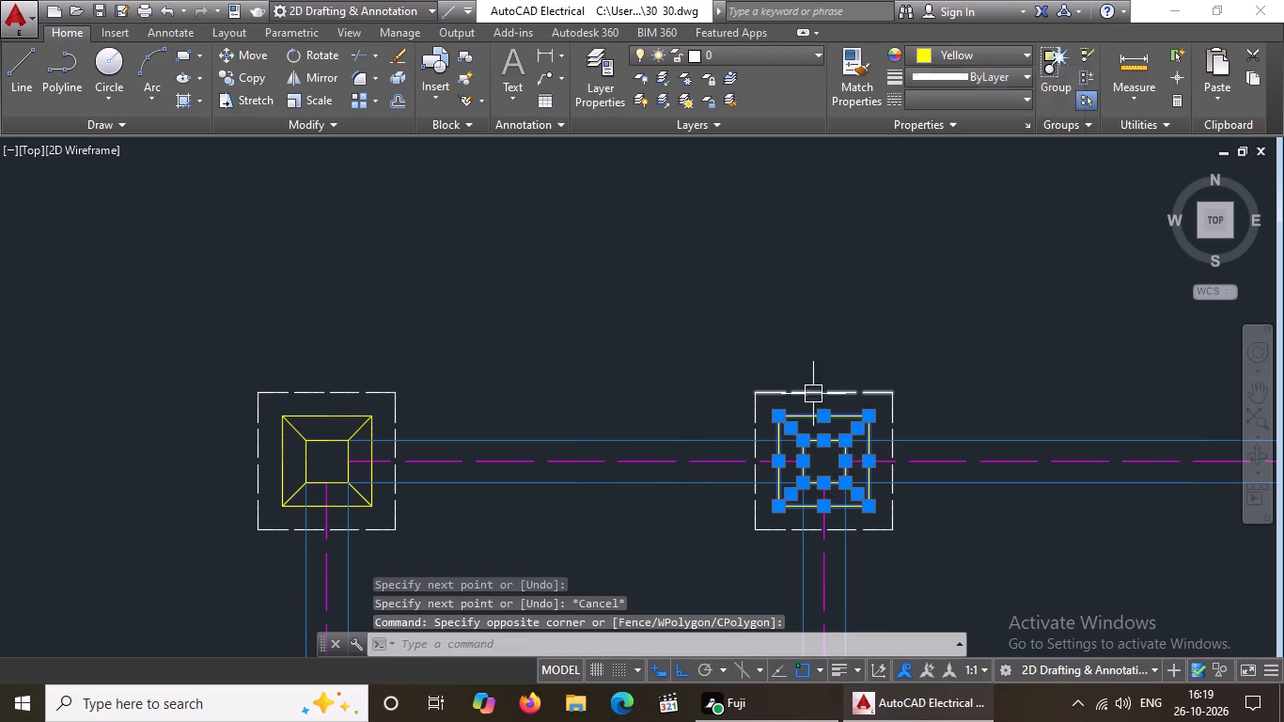
key("Escape")
Trim the overlapping lines along the top side of the inner square of the top row's third footing.
scroll(798, 403, "down", 1)
middle_click_drag(925, 408, 922, 408)
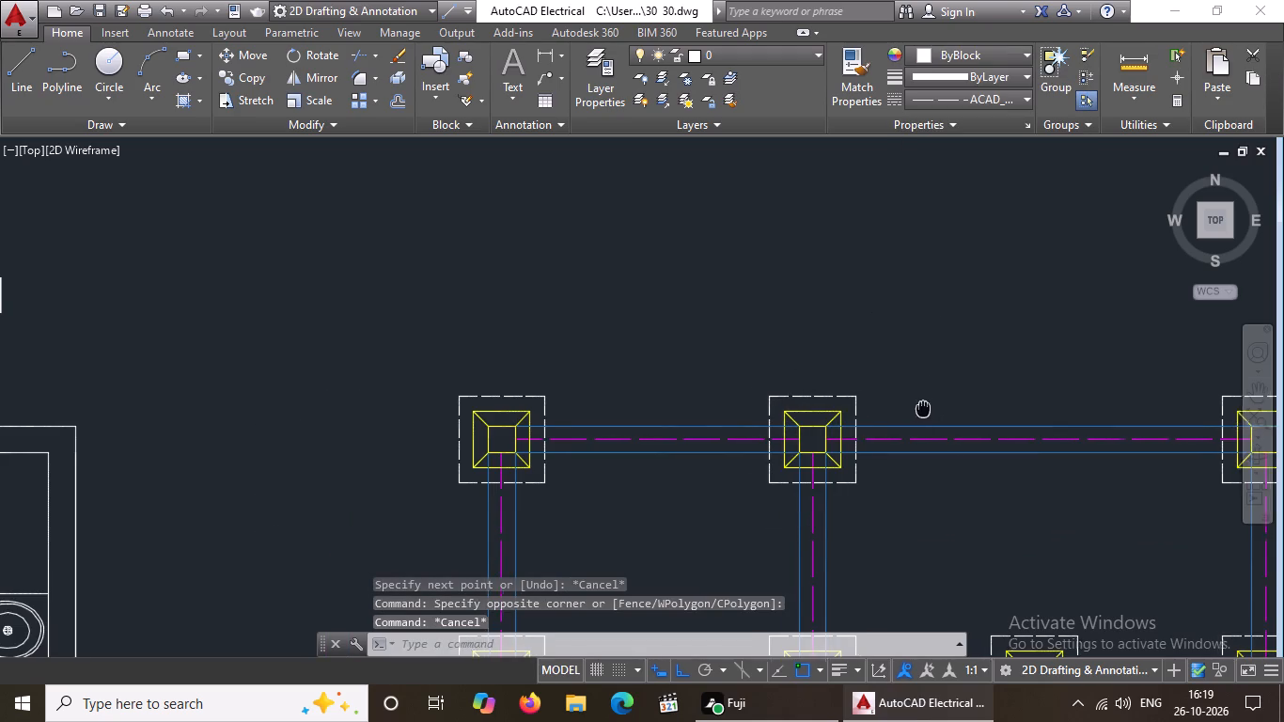
middle_click_drag(922, 408, 446, 410)
middle_click(446, 410)
scroll(758, 422, "up", 1)
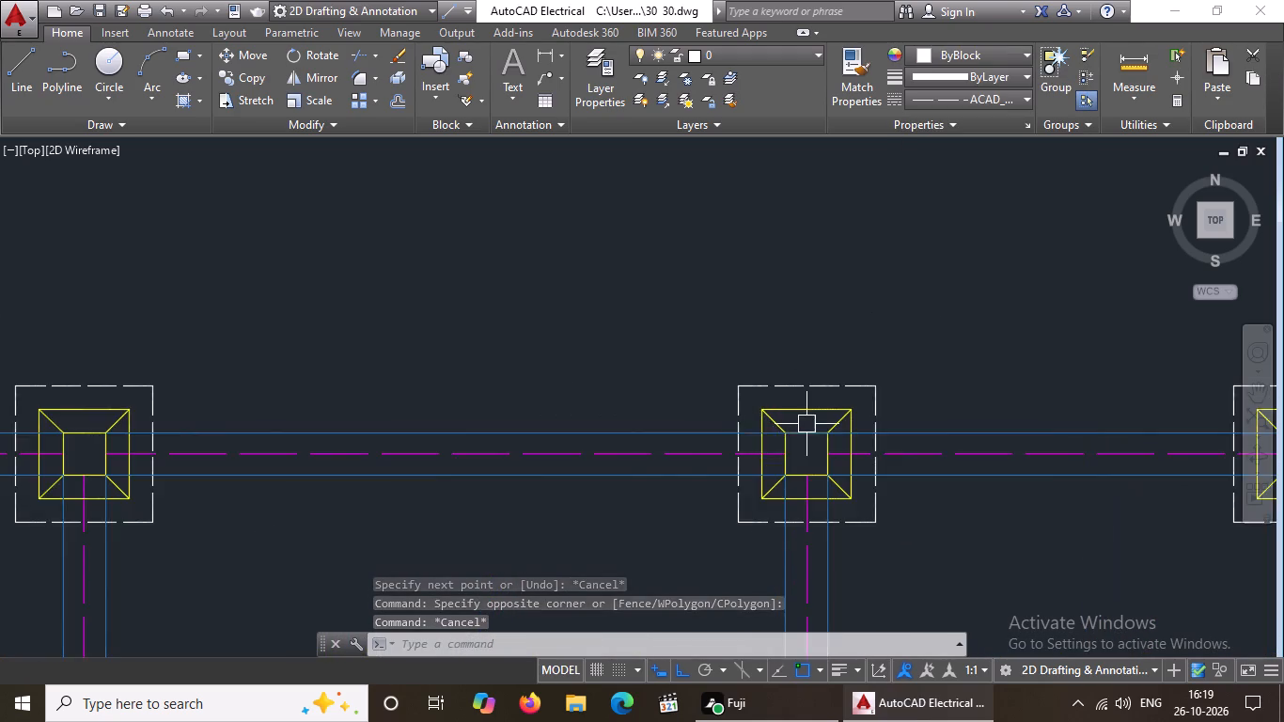
scroll(806, 424, "up", 2)
key("Escape")
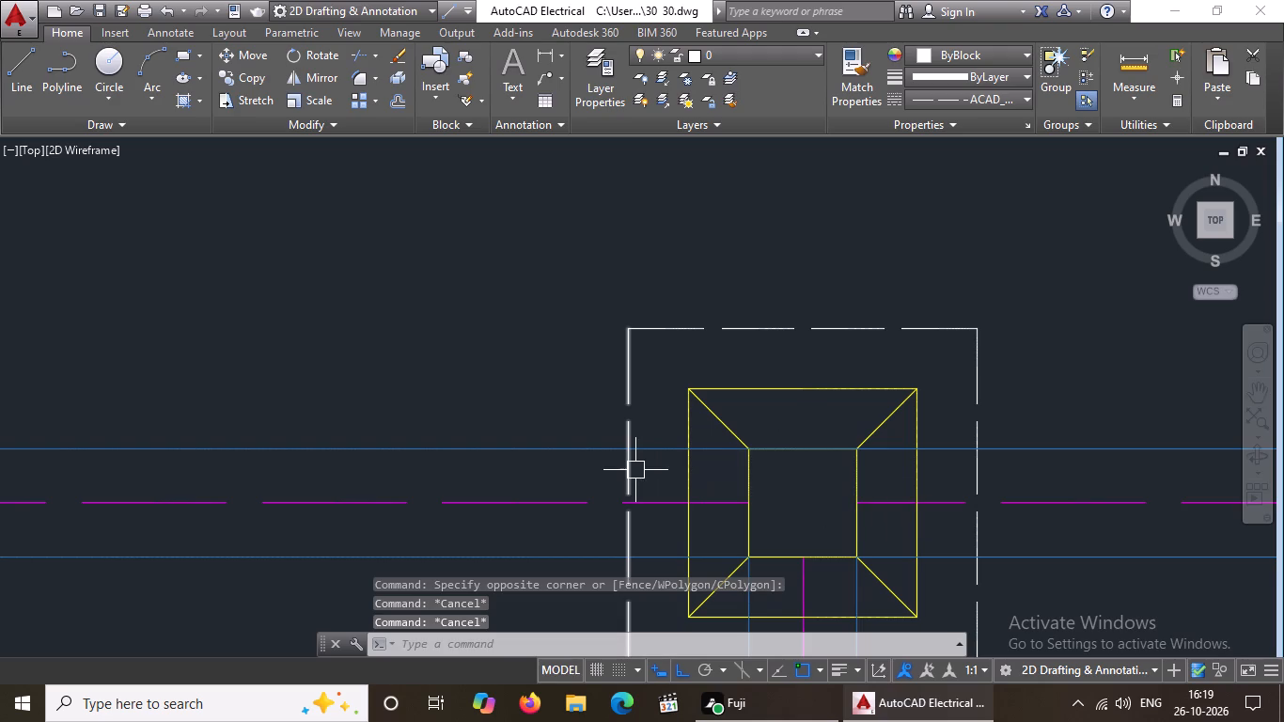
type("TR")
key("space")
key("space")
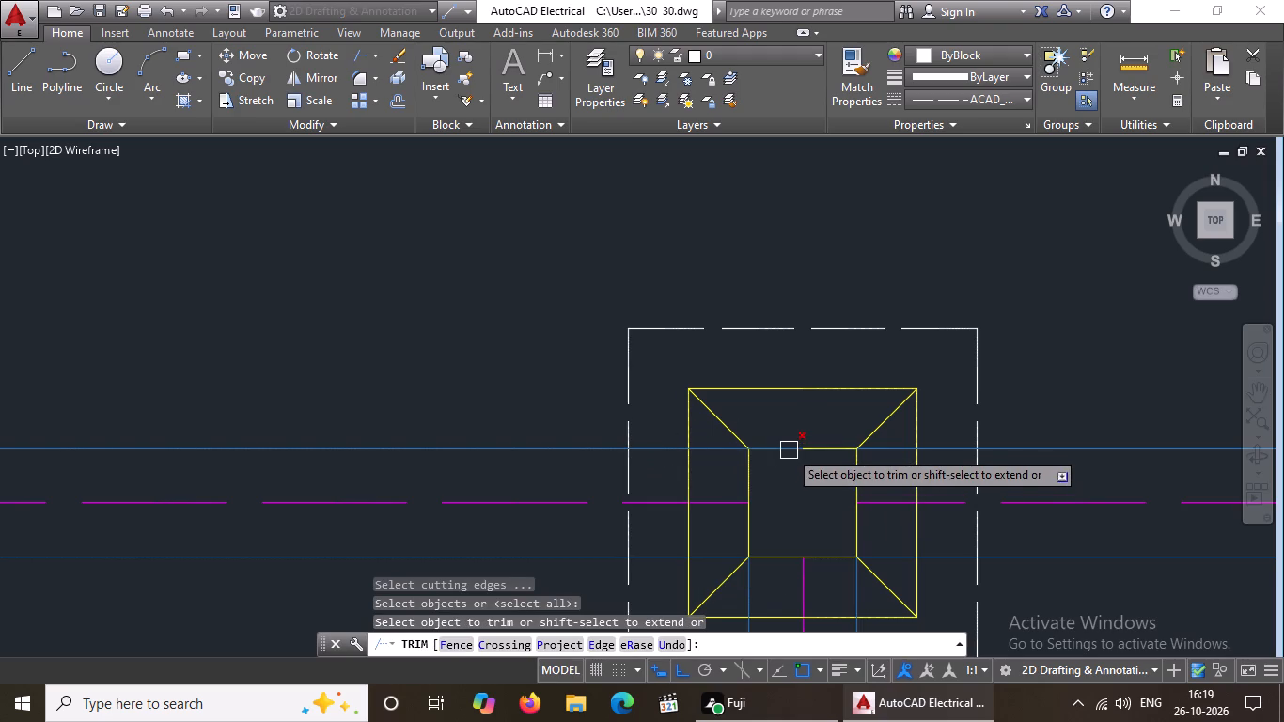
left_click(826, 446)
left_click(779, 449)
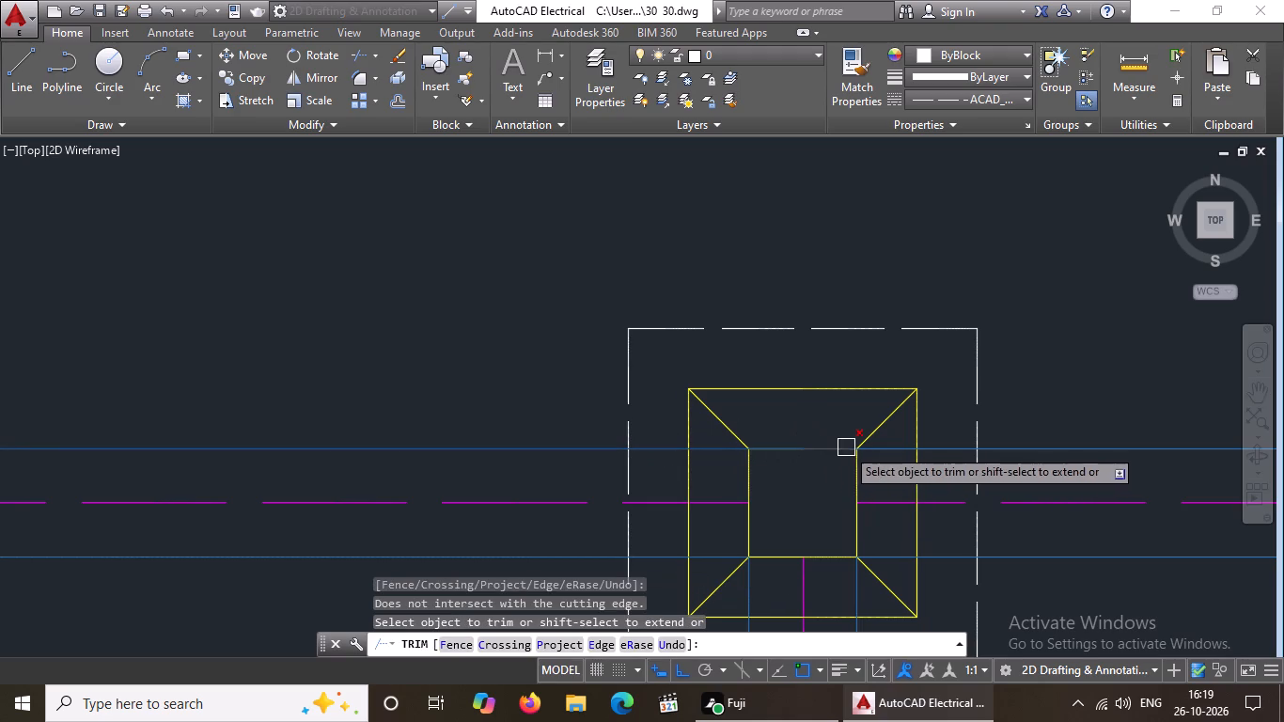
left_click(847, 447)
left_click(785, 446)
key("Escape")
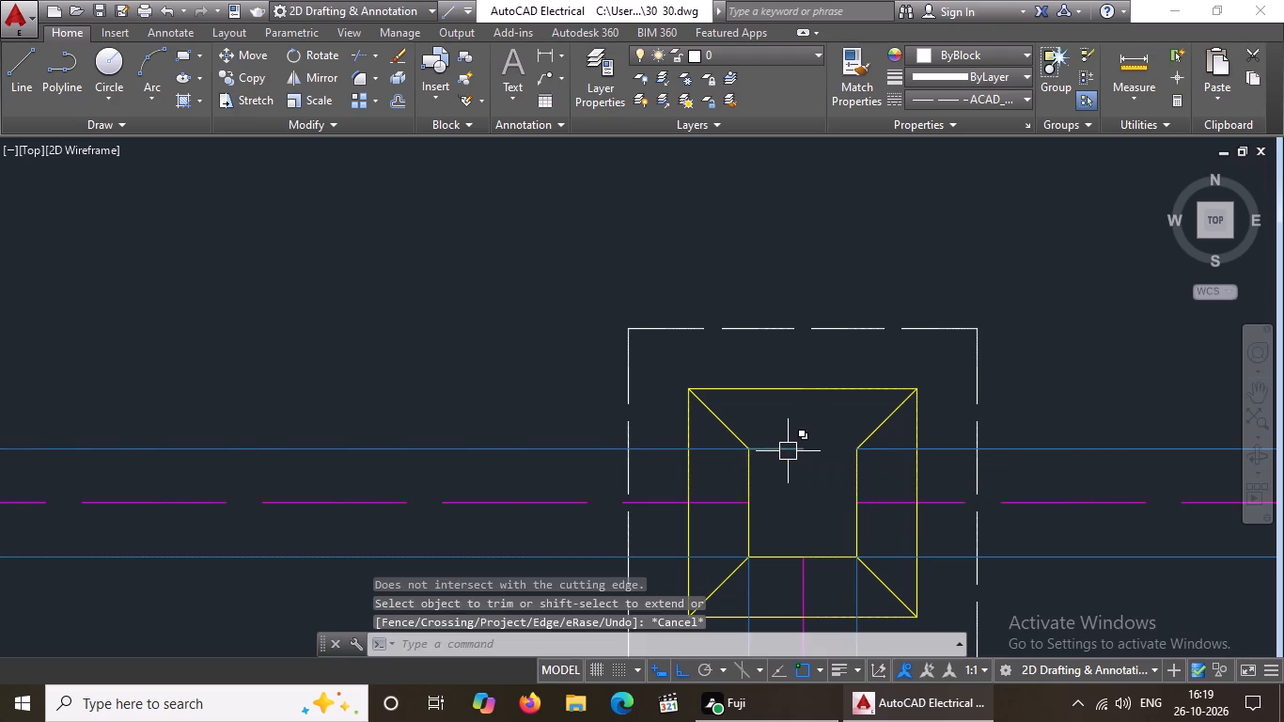
Erase the leftover yellow piece on that inner square's top side and trim off the remaining blue stub.
left_click(788, 449)
key("Delete")
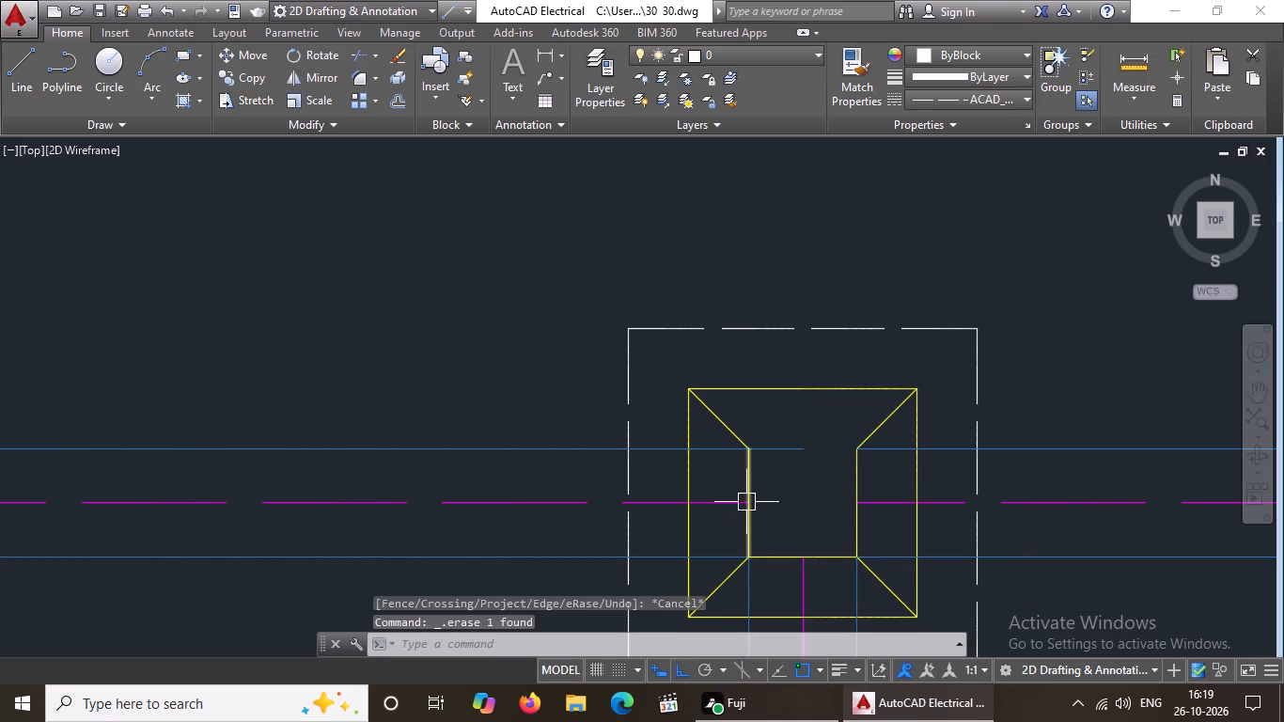
key("Escape")
type("TR")
key("Return")
key("Return")
left_click(796, 446)
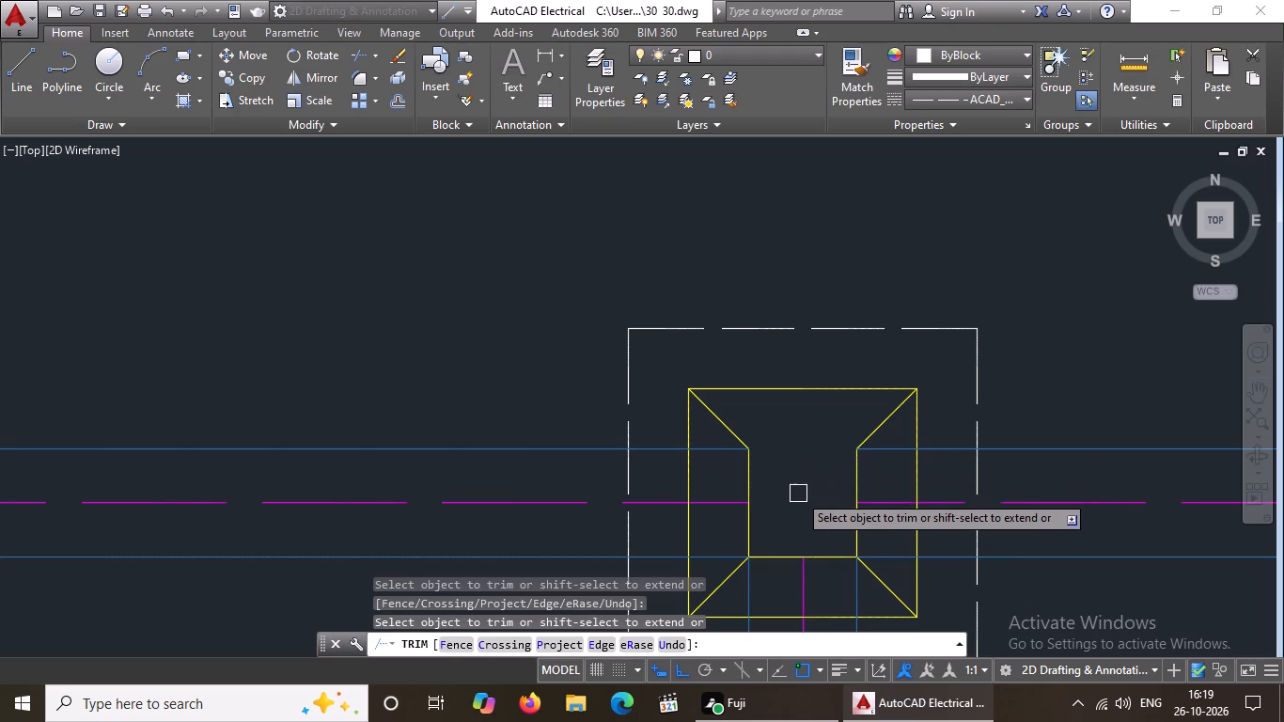
key("Escape")
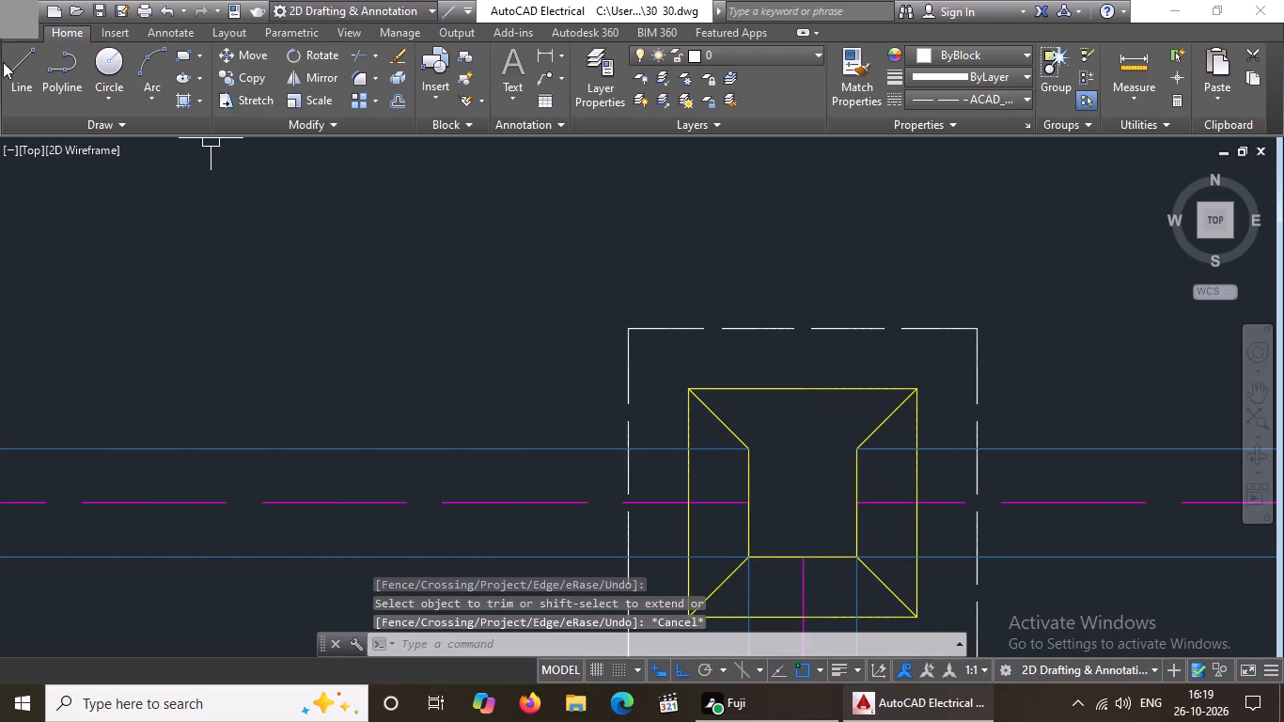
Draw a line closing the top side of the third footing's inner square, from corner to corner.
left_click(18, 51)
left_click_drag(745, 448, 830, 450)
left_click(860, 449)
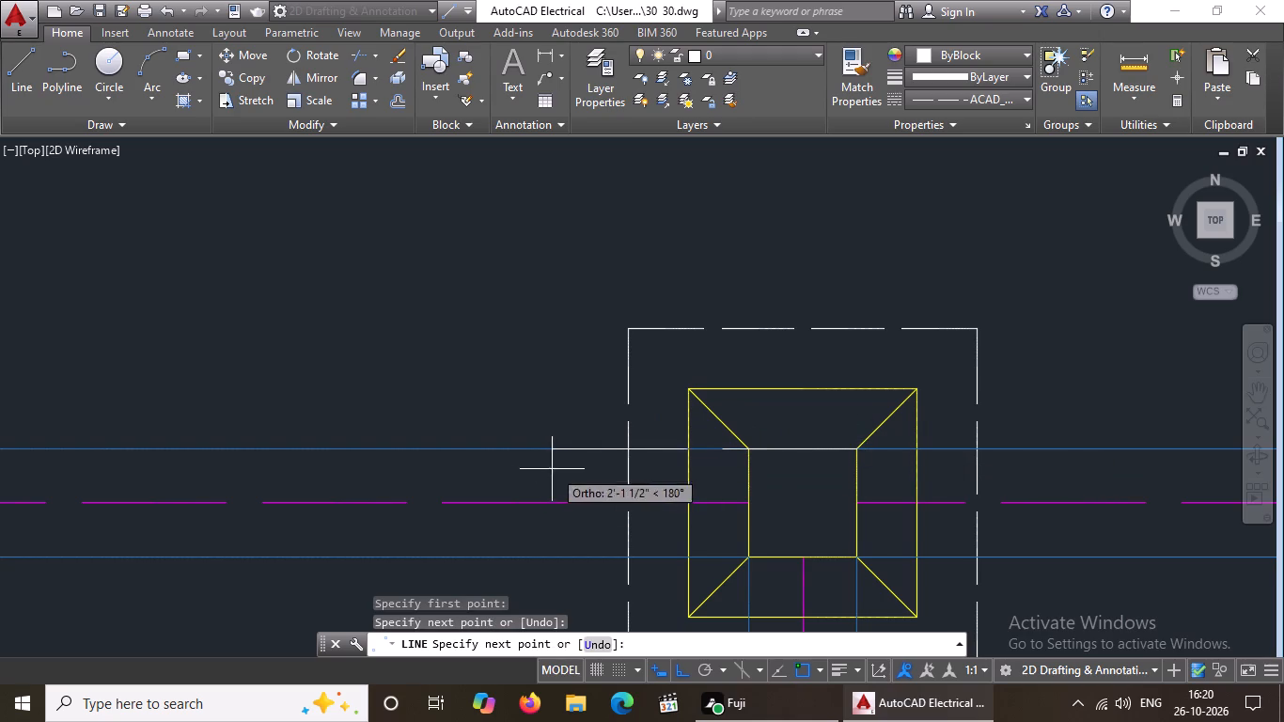
key("Escape")
Colour the new top edge of that inner square yellow and clear the selection.
left_click(826, 448)
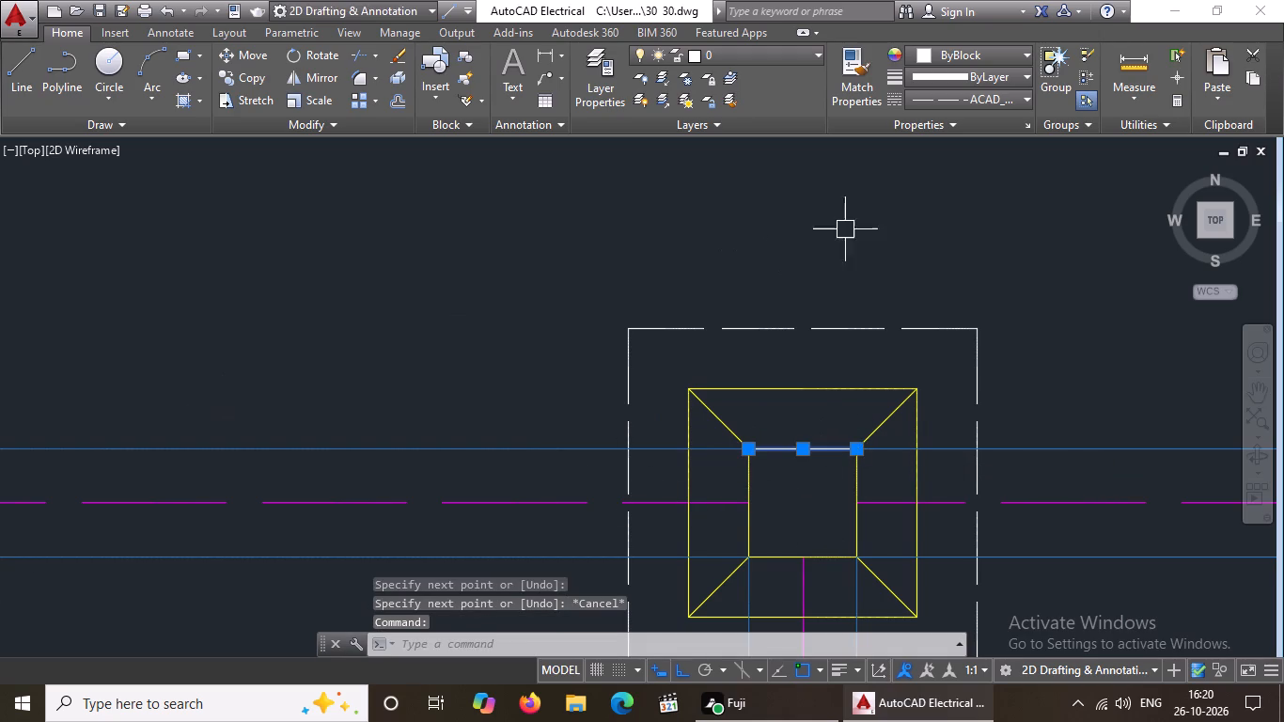
left_click(965, 55)
left_click(938, 239)
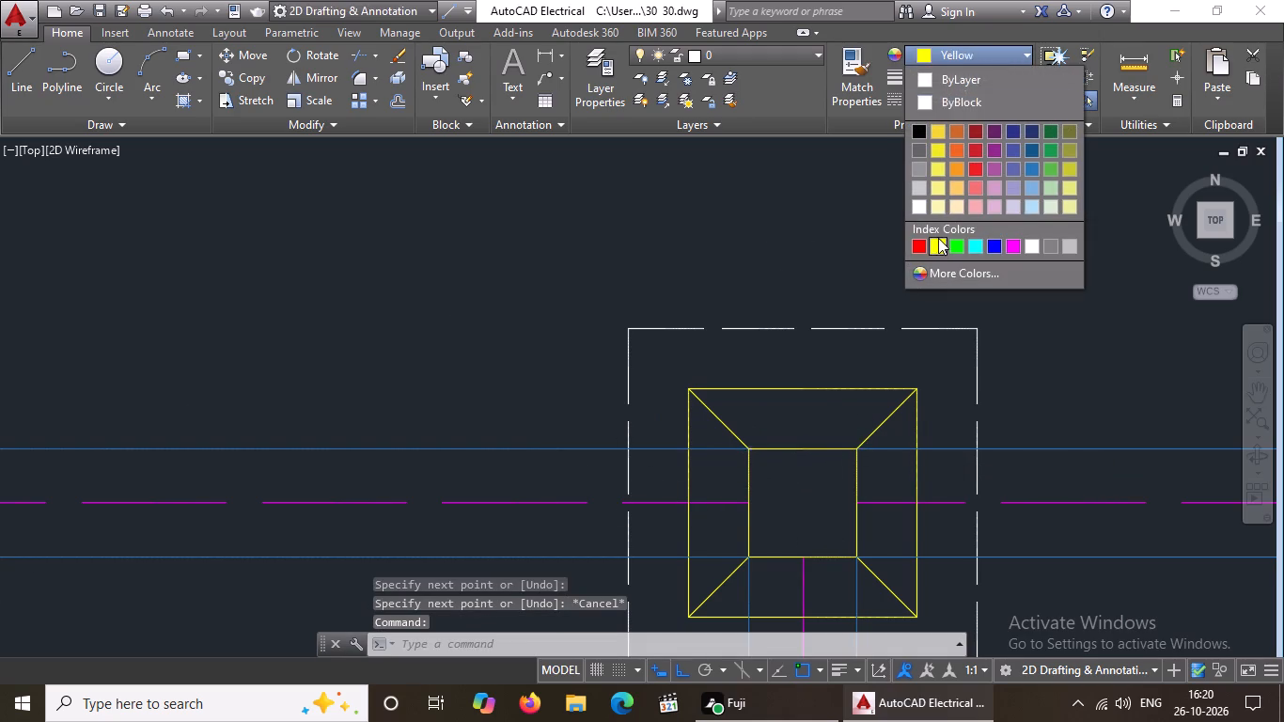
scroll(677, 493, "down", 5)
key("Escape")
key("Escape")
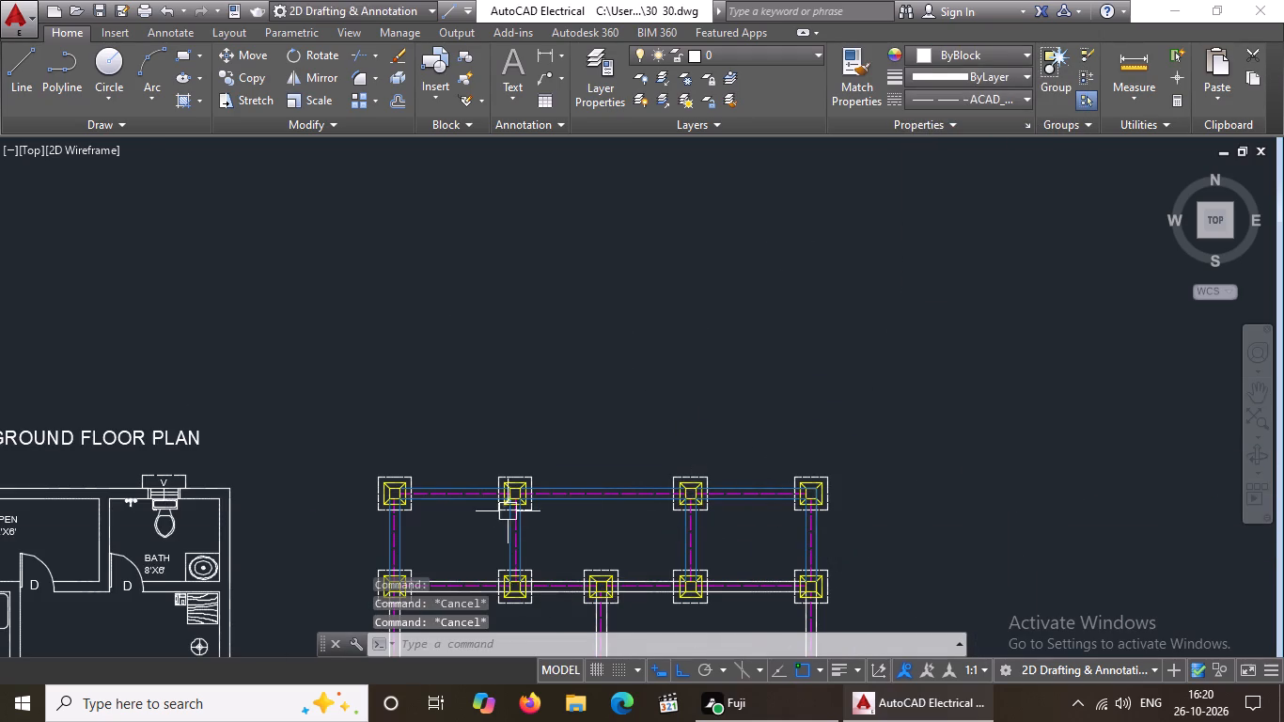
Erase the yellow top and right edges of the inner square of the footing at the plan's top-right corner.
scroll(508, 511, "up", 7)
scroll(543, 494, "down", 4)
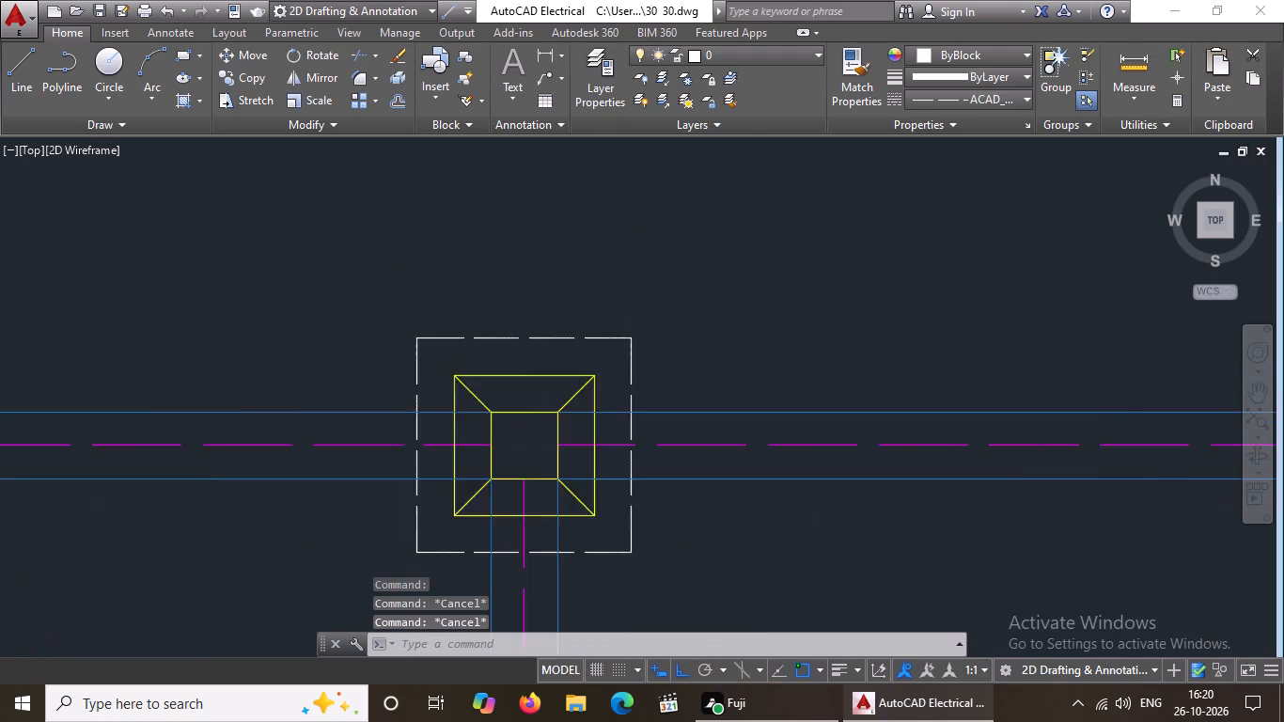
scroll(1179, 504, "up", 3)
scroll(720, 448, "down", 5)
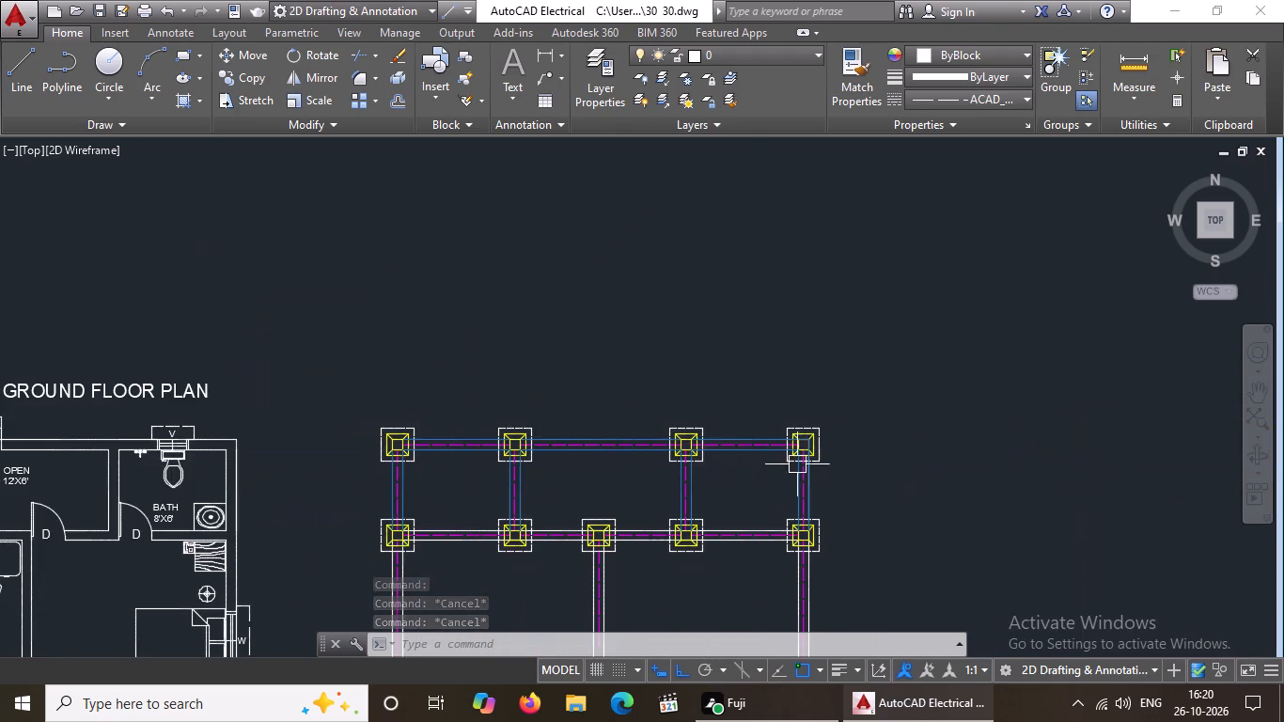
scroll(792, 458, "up", 5)
left_click(847, 379)
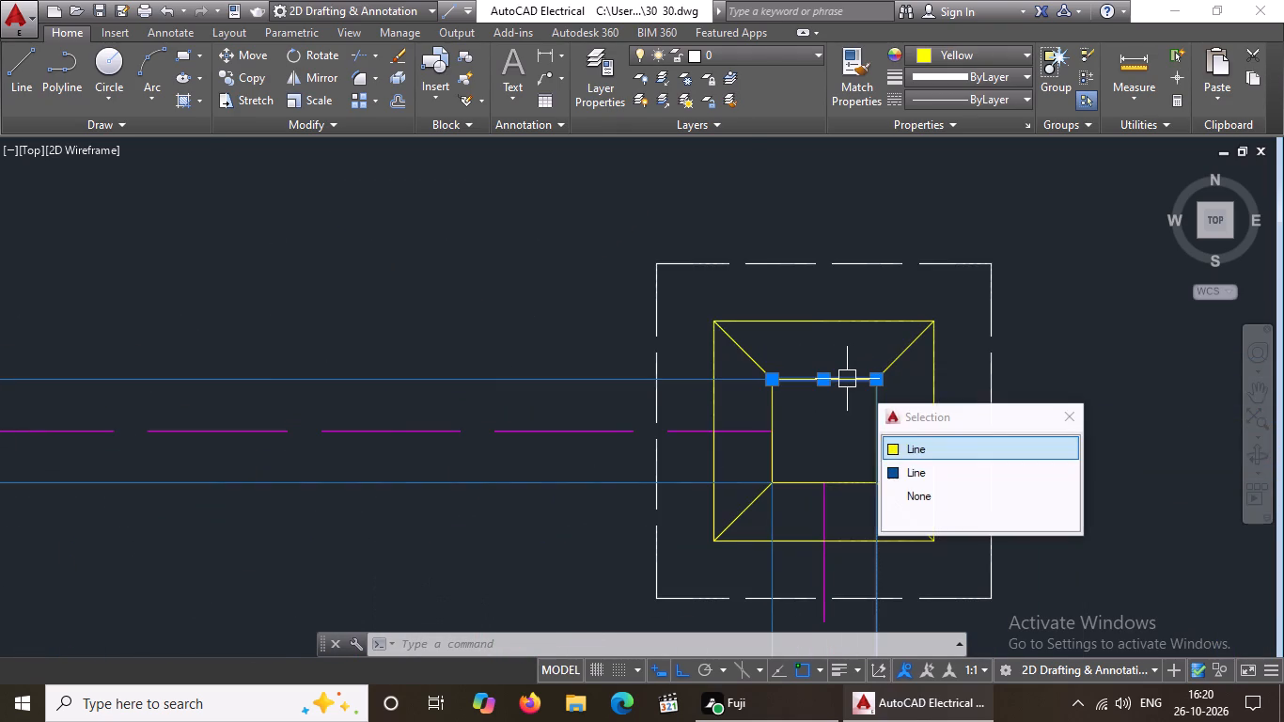
key("Delete")
left_click(877, 436)
key("Delete")
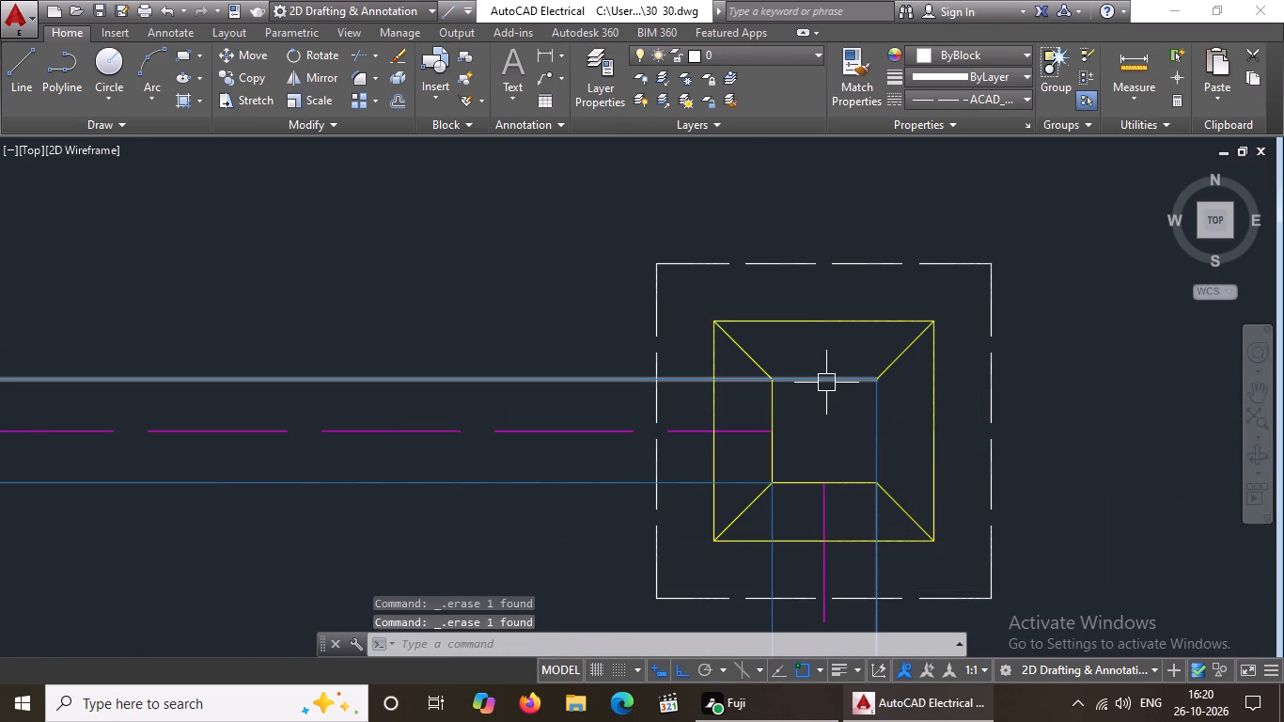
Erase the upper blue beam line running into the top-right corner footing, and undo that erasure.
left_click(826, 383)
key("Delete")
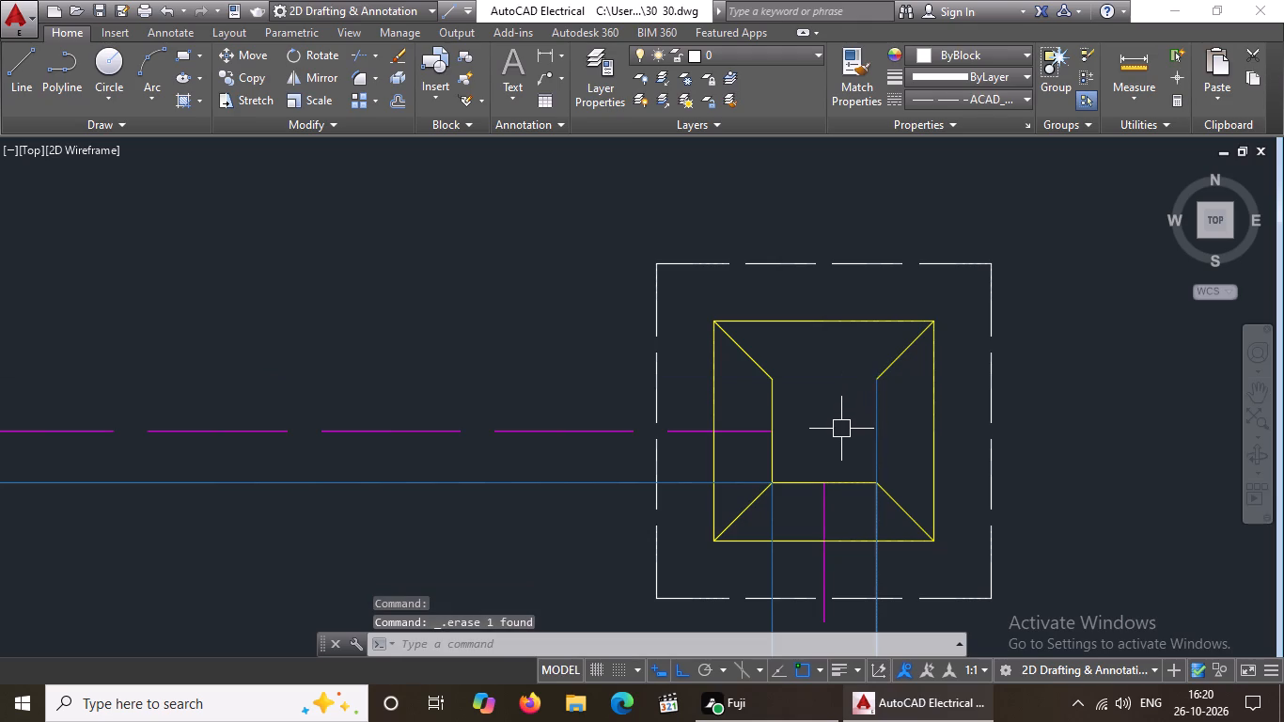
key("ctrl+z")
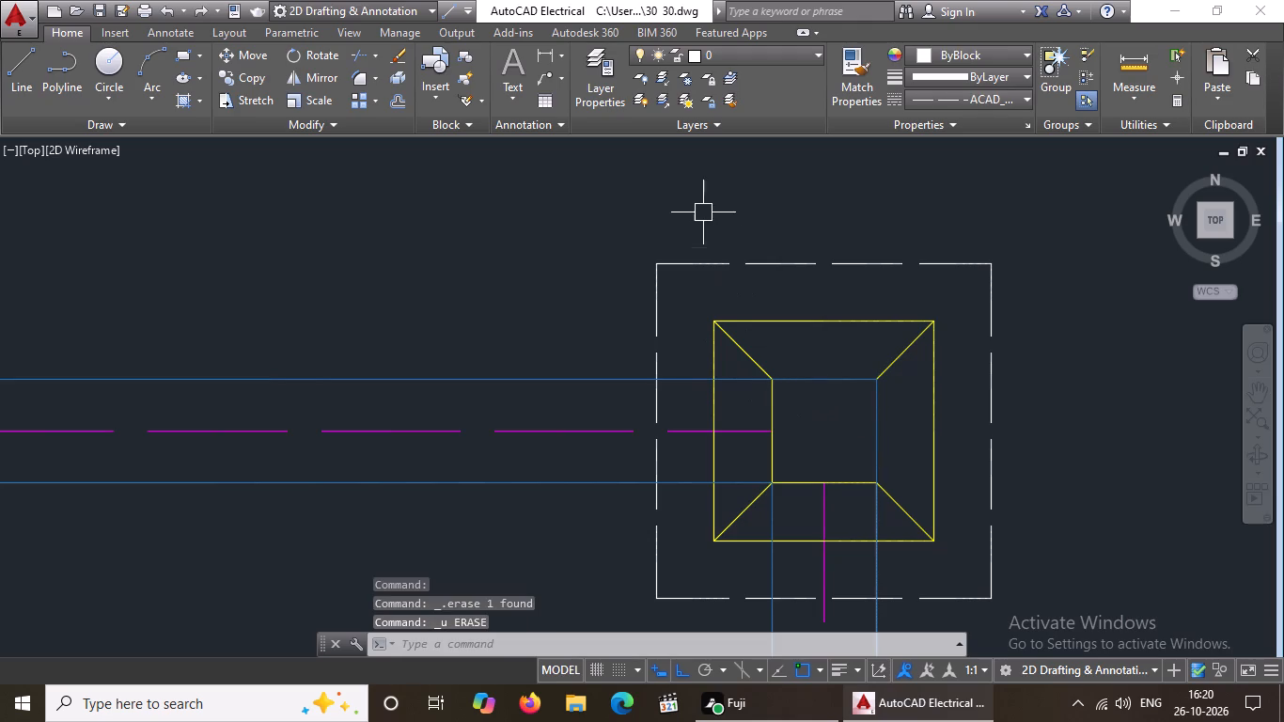
Trim the blue beam lines inside the top-right corner footing's inner square and erase the leftover blue pieces.
type("TR")
key("Return")
key("Return")
left_click_drag(810, 379, 822, 379)
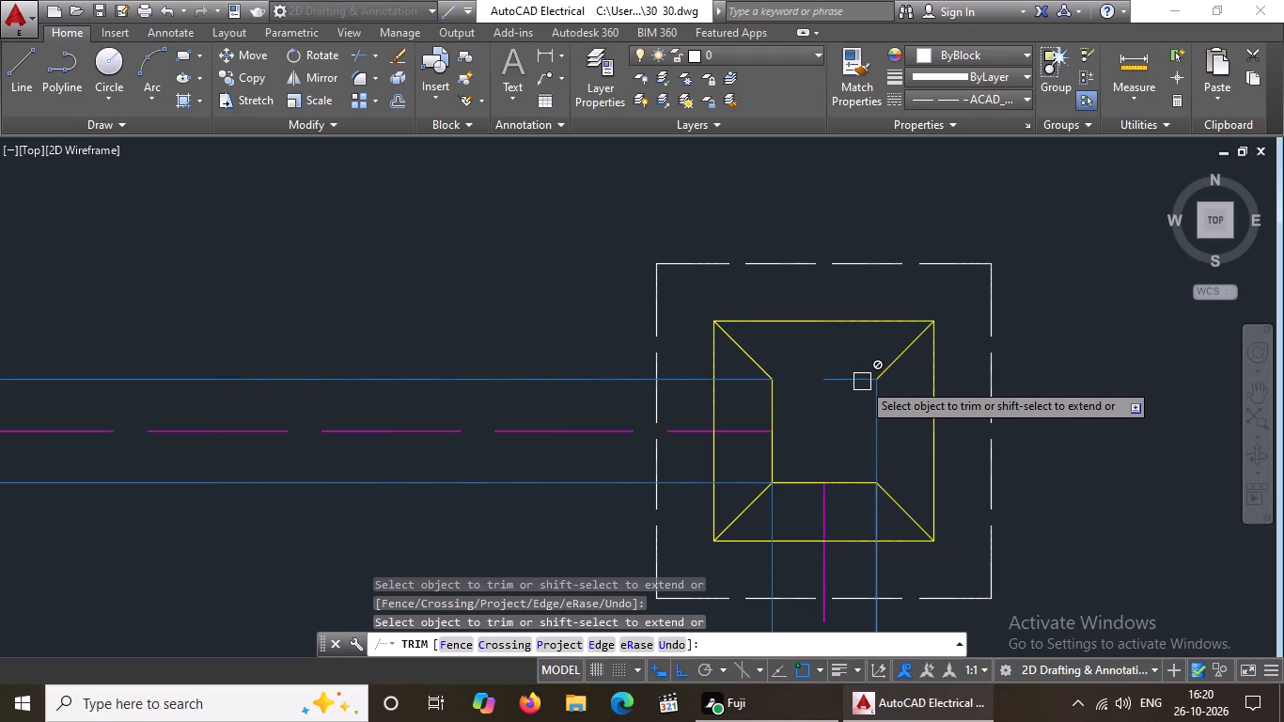
left_click(874, 466)
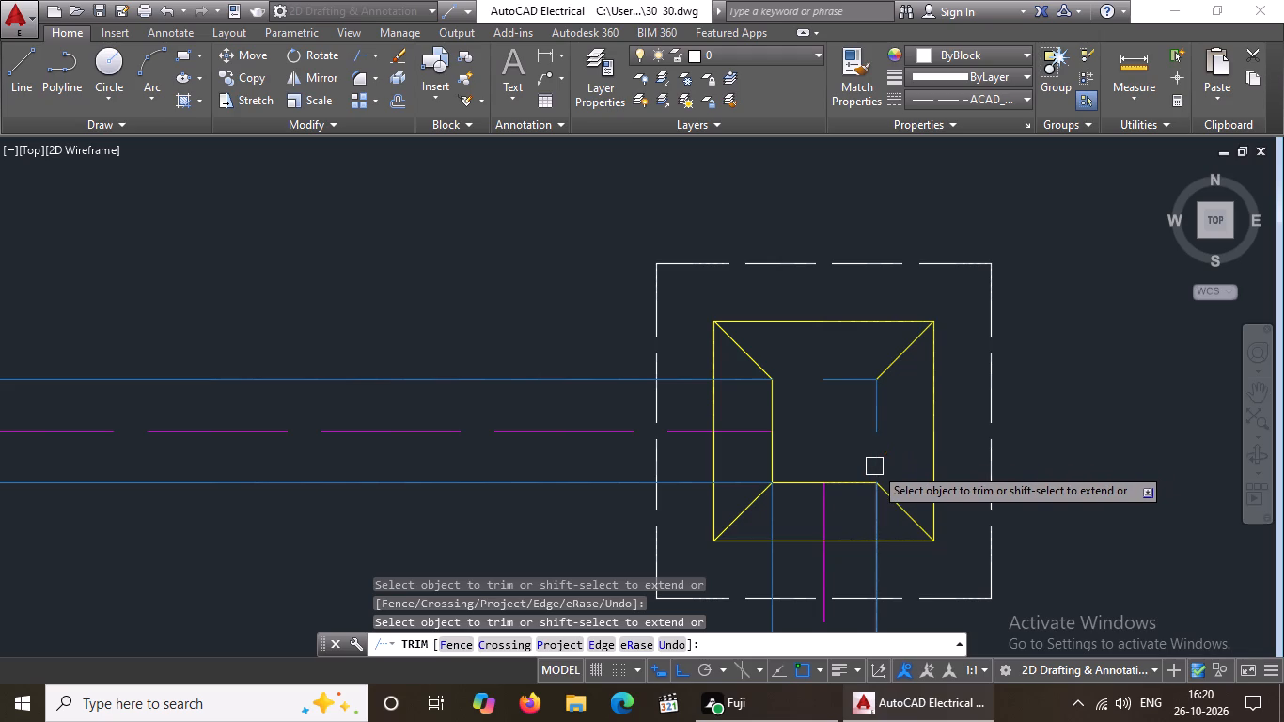
key("Escape")
left_click(877, 414)
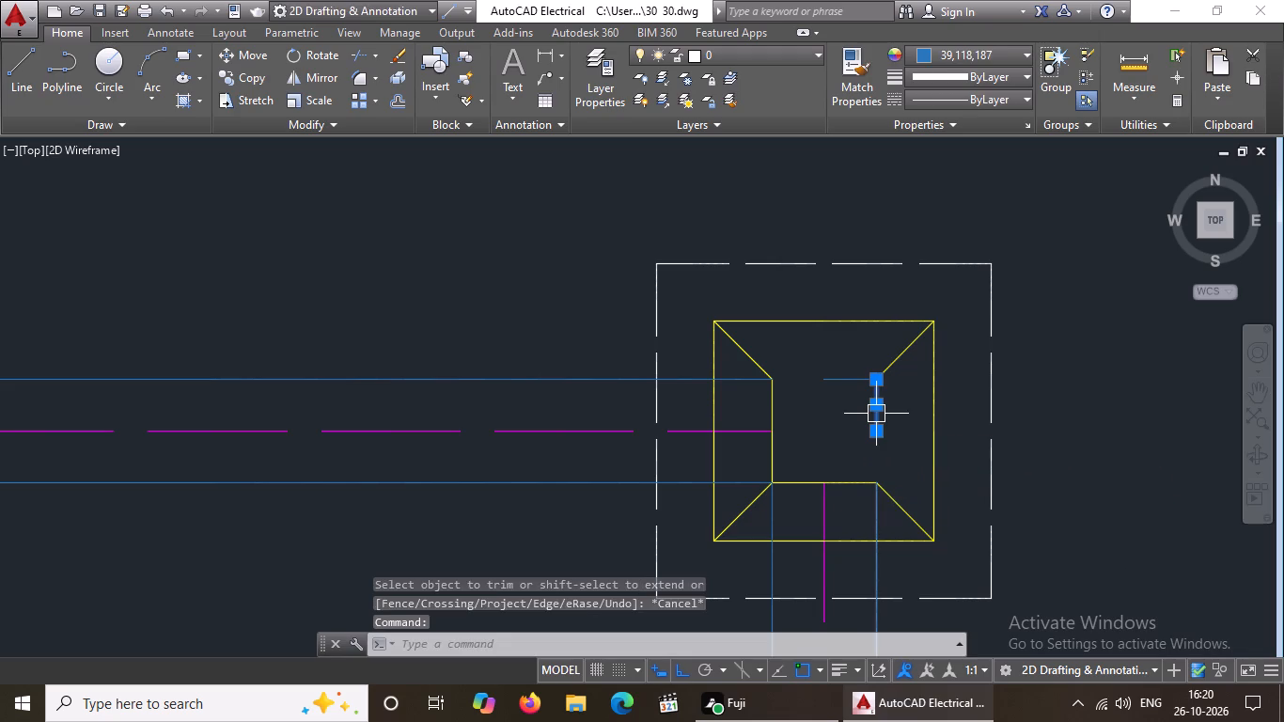
key("Delete")
left_click(853, 384)
key("Delete")
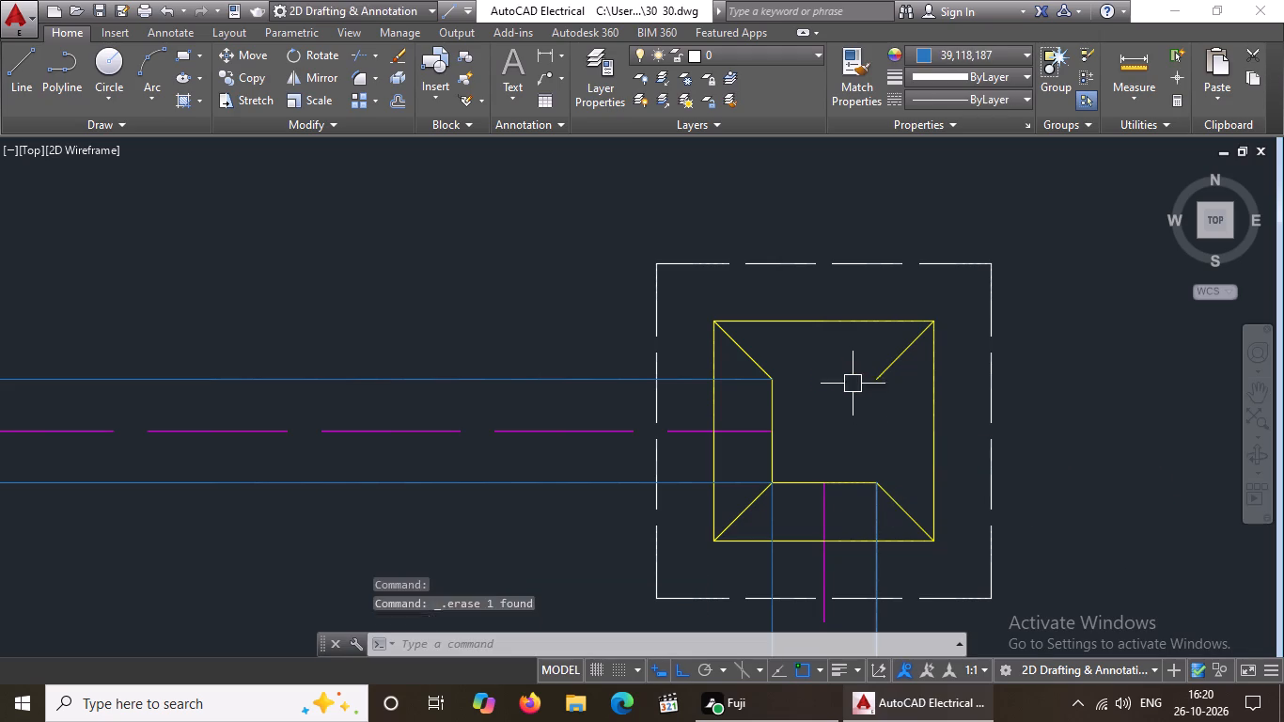
Draw lines closing the top and right sides of that footing's inner square, from corner to corner.
left_click_drag(18, 62, 23, 74)
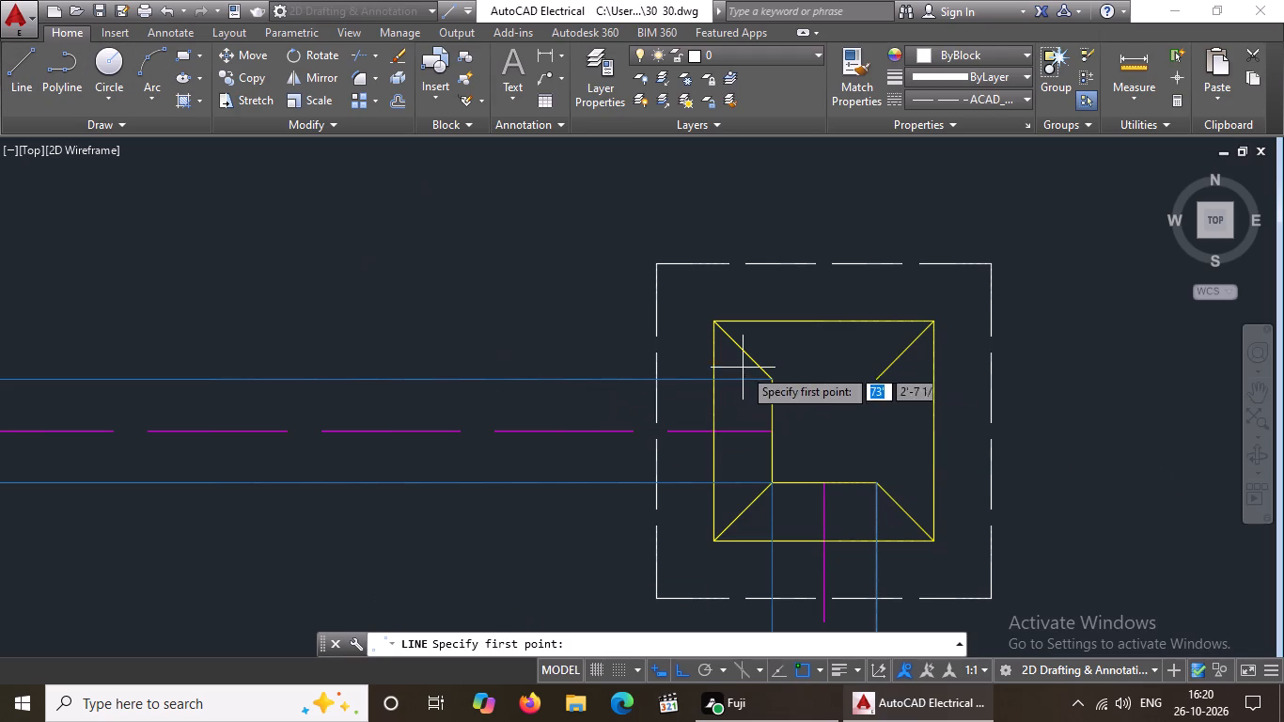
left_click(772, 378)
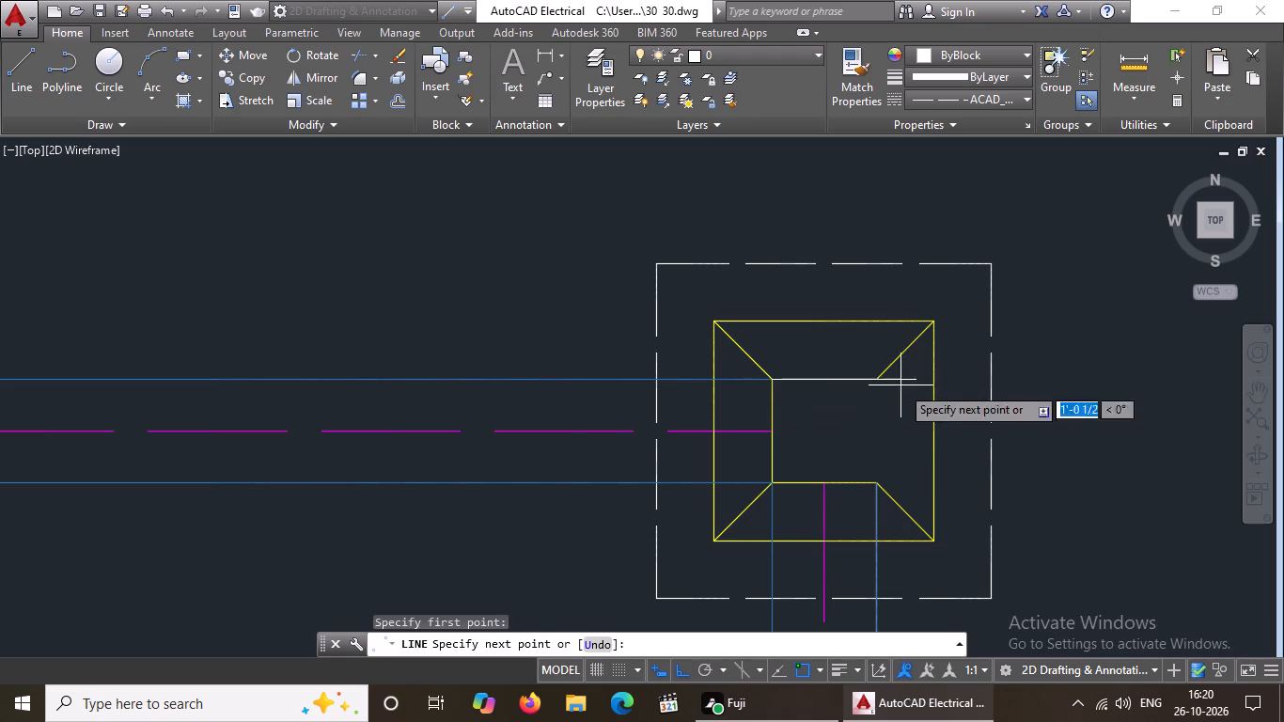
left_click(873, 375)
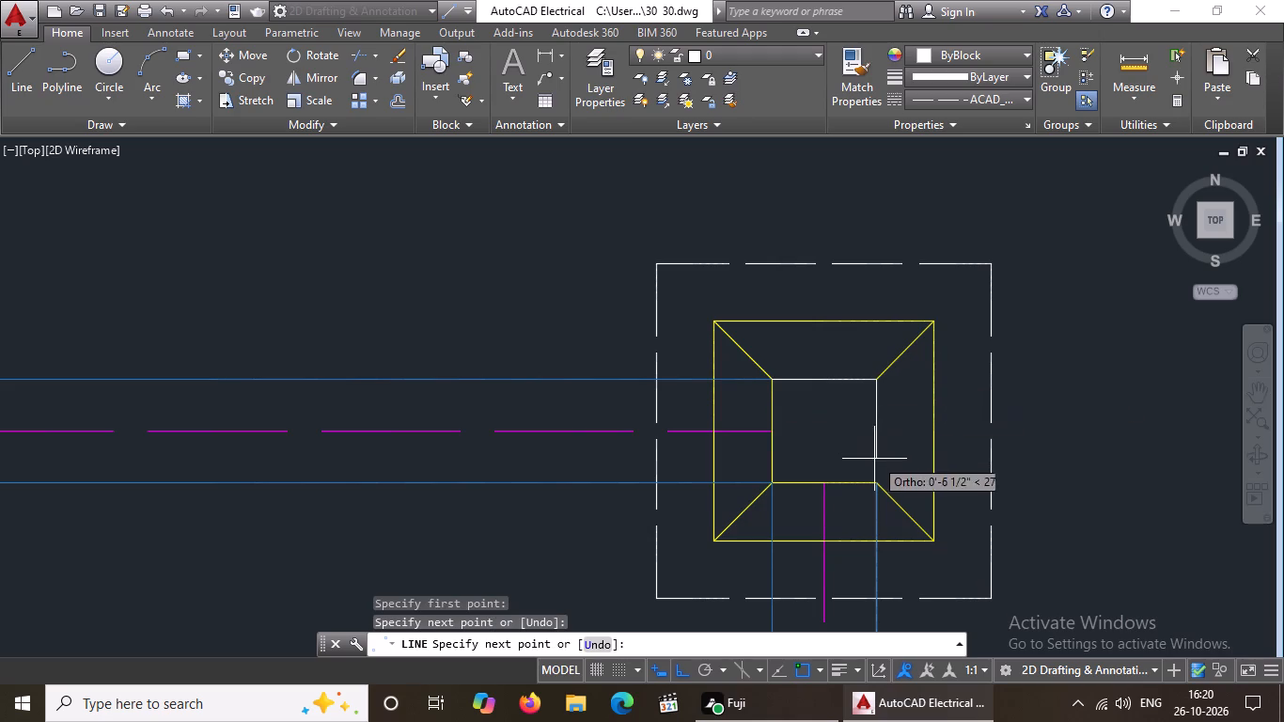
left_click(876, 488)
key("Escape")
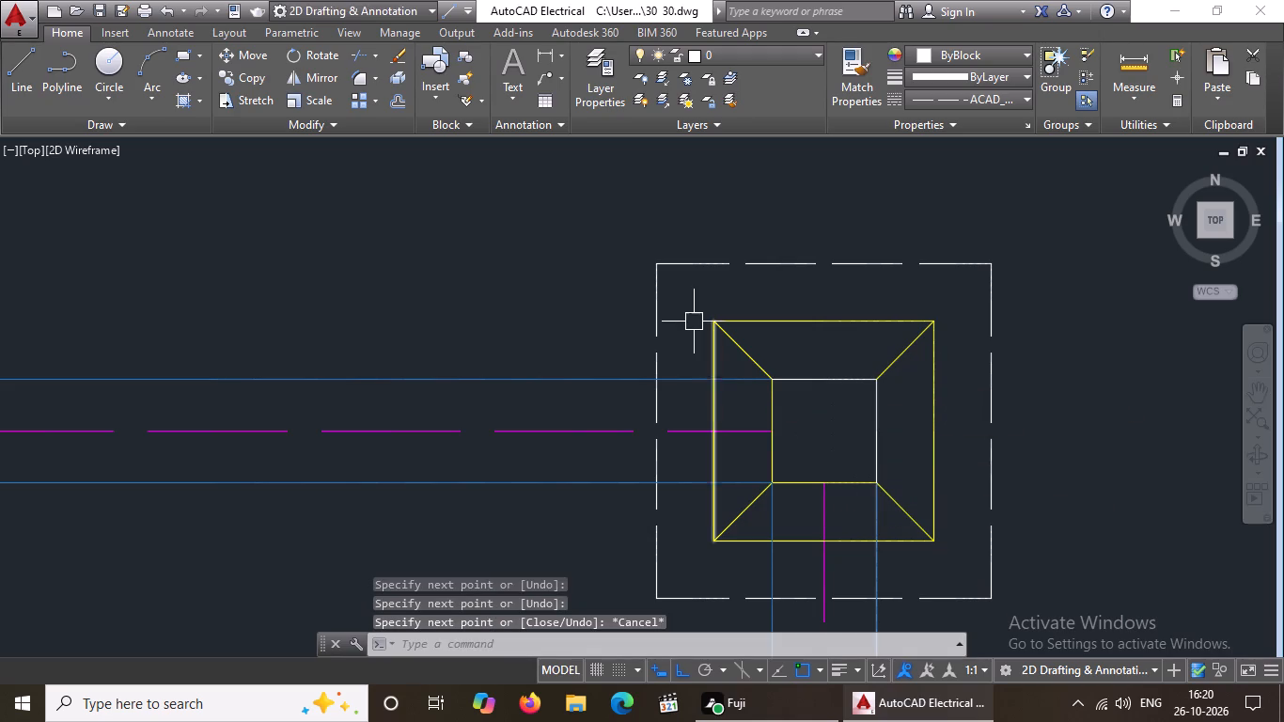
Colour the corner footing's inner and outer squares and diagonals yellow, and clear the selection.
left_click(689, 304)
left_click(941, 556)
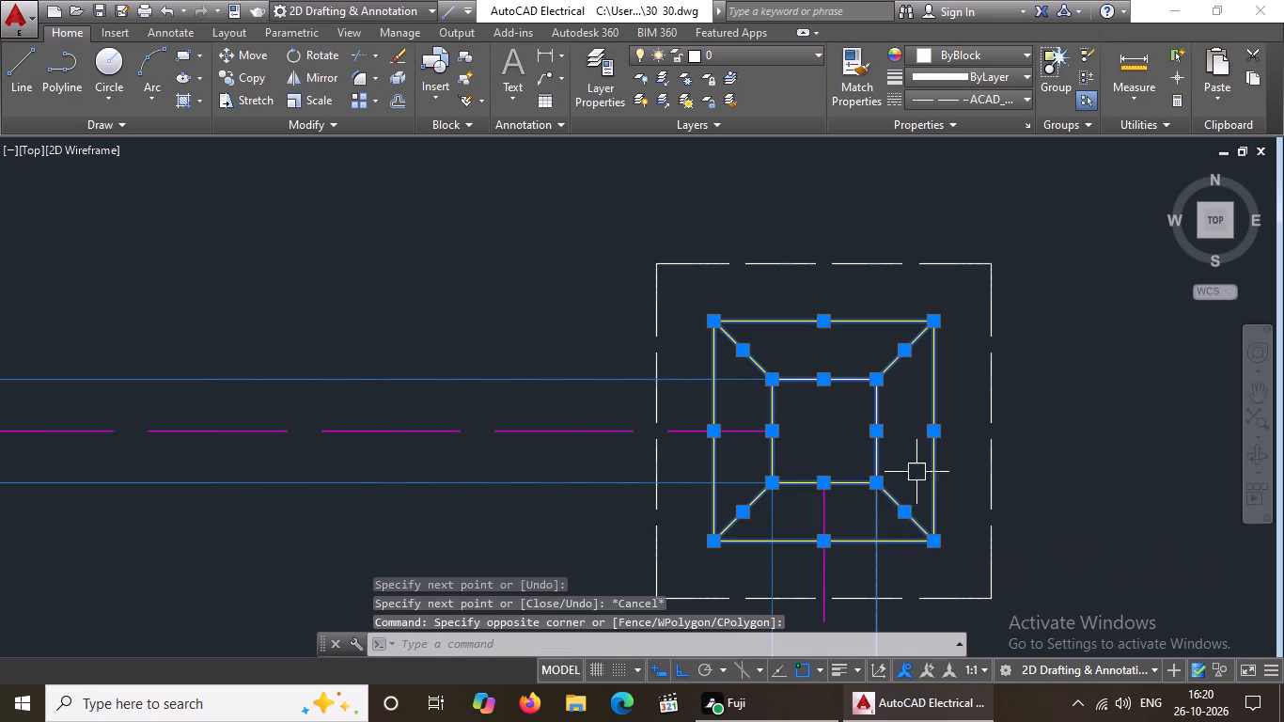
left_click(1007, 54)
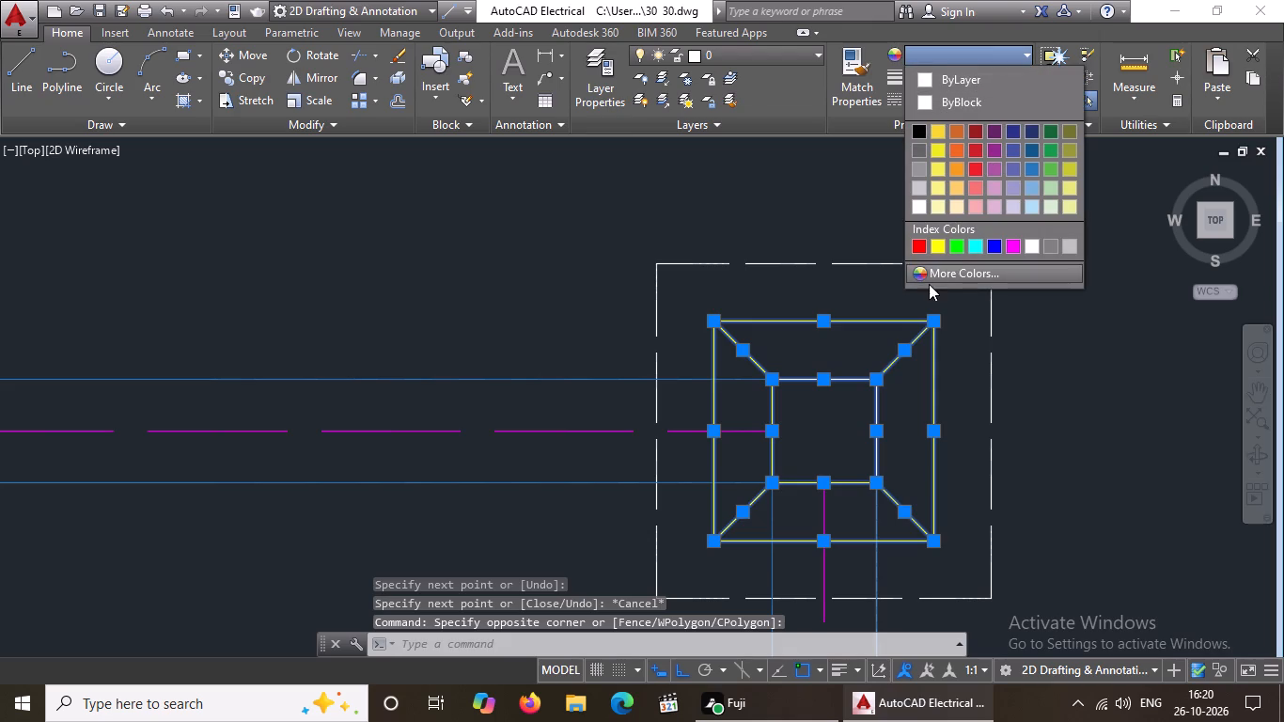
left_click(936, 243)
scroll(824, 383, "down", 3)
key("Escape")
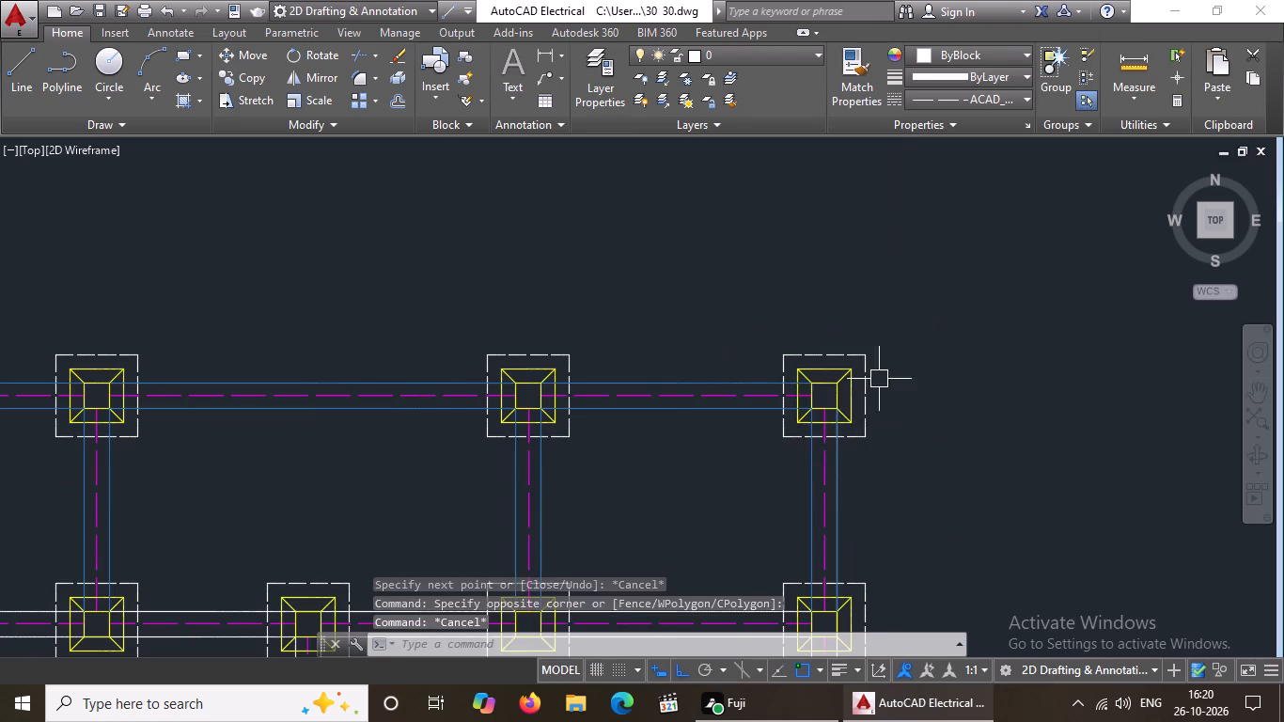
Examine the rest of the foundation plan for beam lines that still need colouring.
scroll(898, 297, "down", 1)
scroll(836, 510, "up", 2)
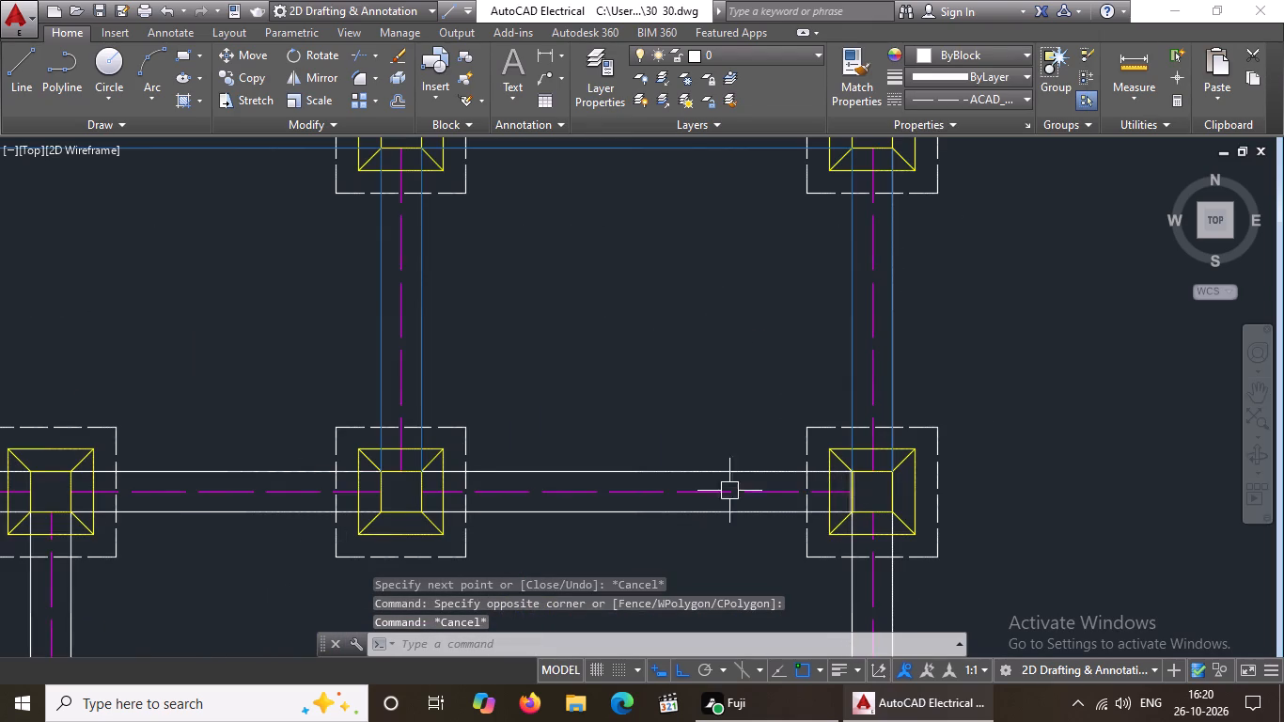
scroll(337, 475, "down", 3)
scroll(150, 498, "up", 3)
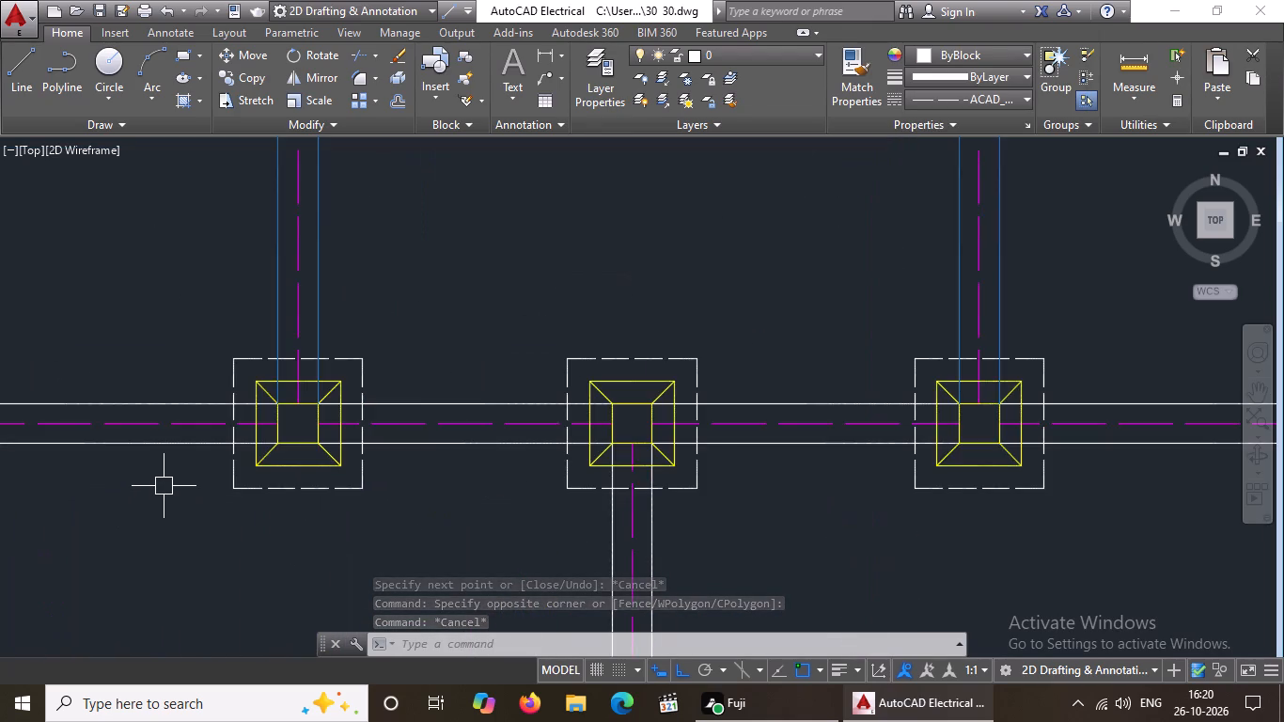
scroll(180, 479, "down", 4)
scroll(114, 479, "up", 5)
scroll(353, 399, "down", 5)
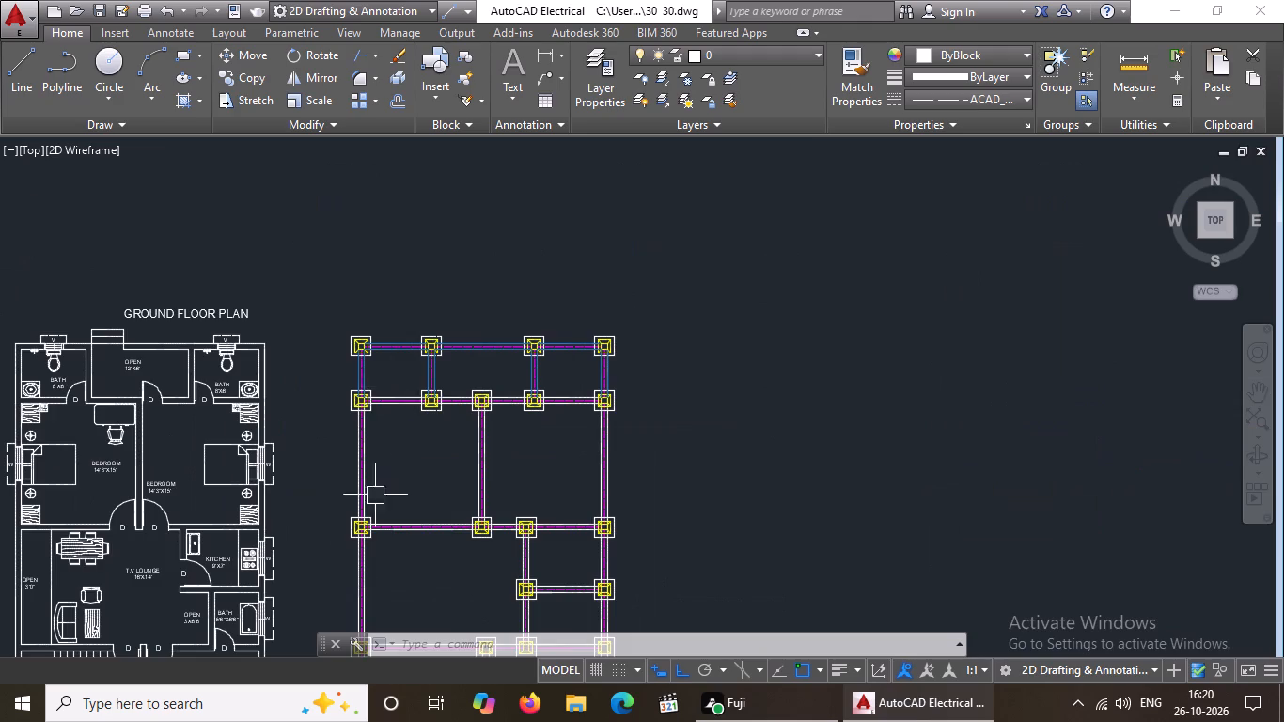
scroll(375, 573, "up", 3)
scroll(304, 410, "up", 2)
scroll(304, 402, "down", 4)
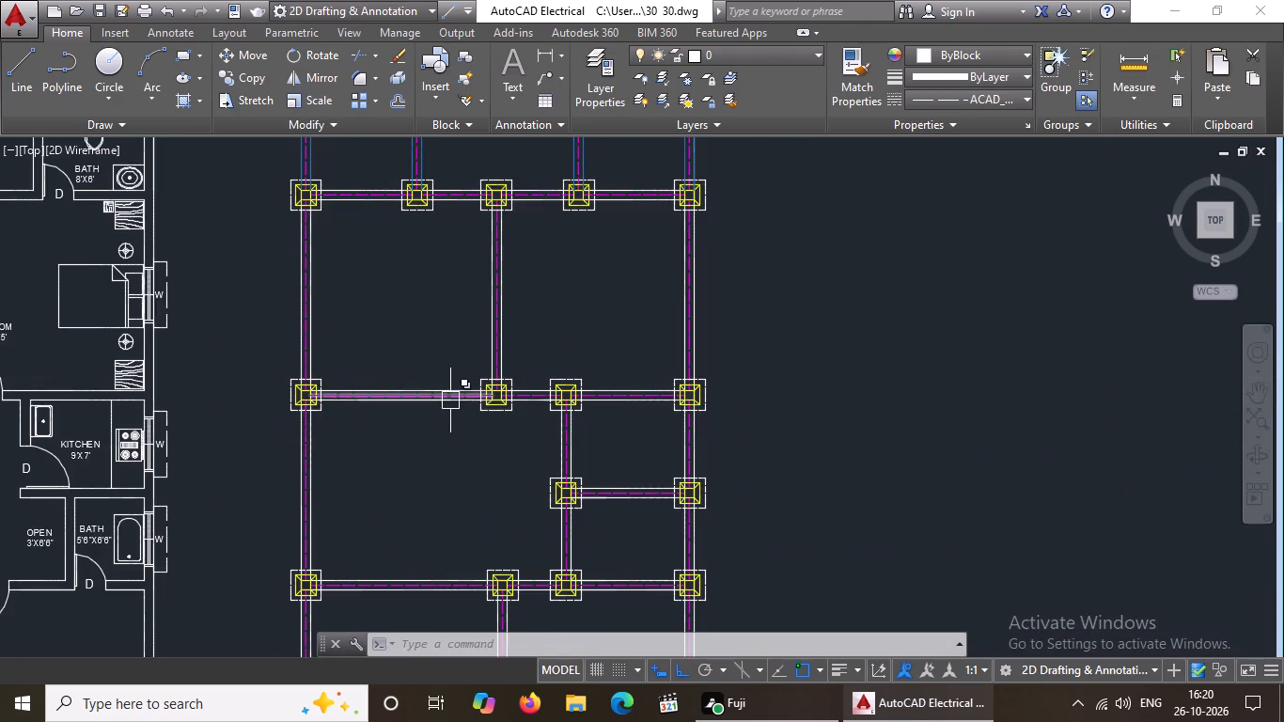
scroll(274, 399, "up", 3)
scroll(473, 395, "up", 3)
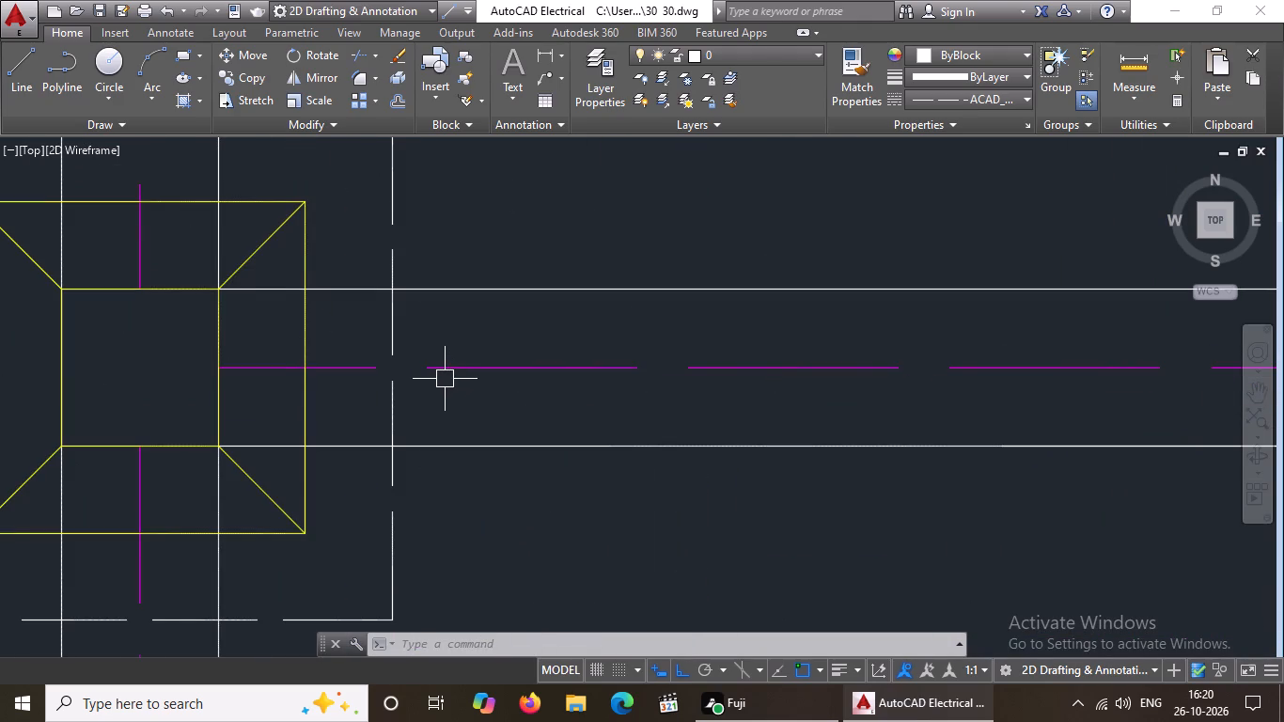
scroll(441, 378, "down", 3)
scroll(1109, 395, "down", 3)
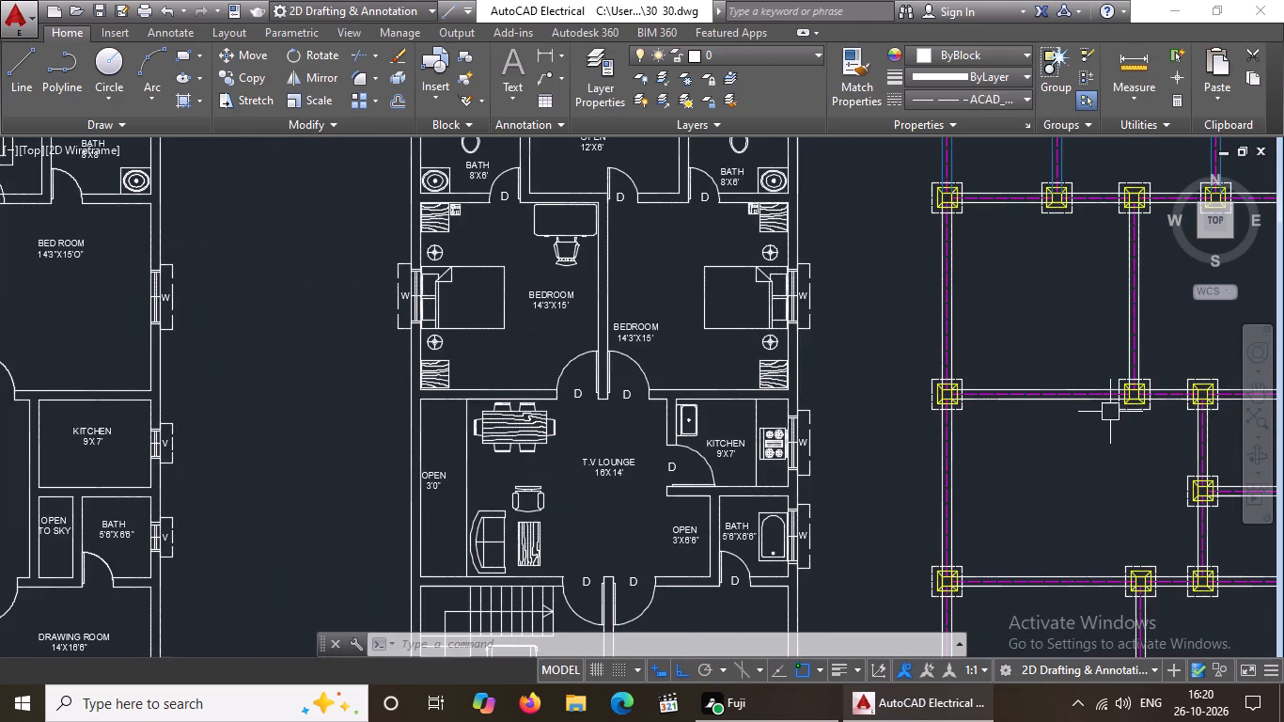
middle_click_drag(1083, 421, 843, 423)
scroll(903, 389, "up", 2)
scroll(903, 388, "down", 2)
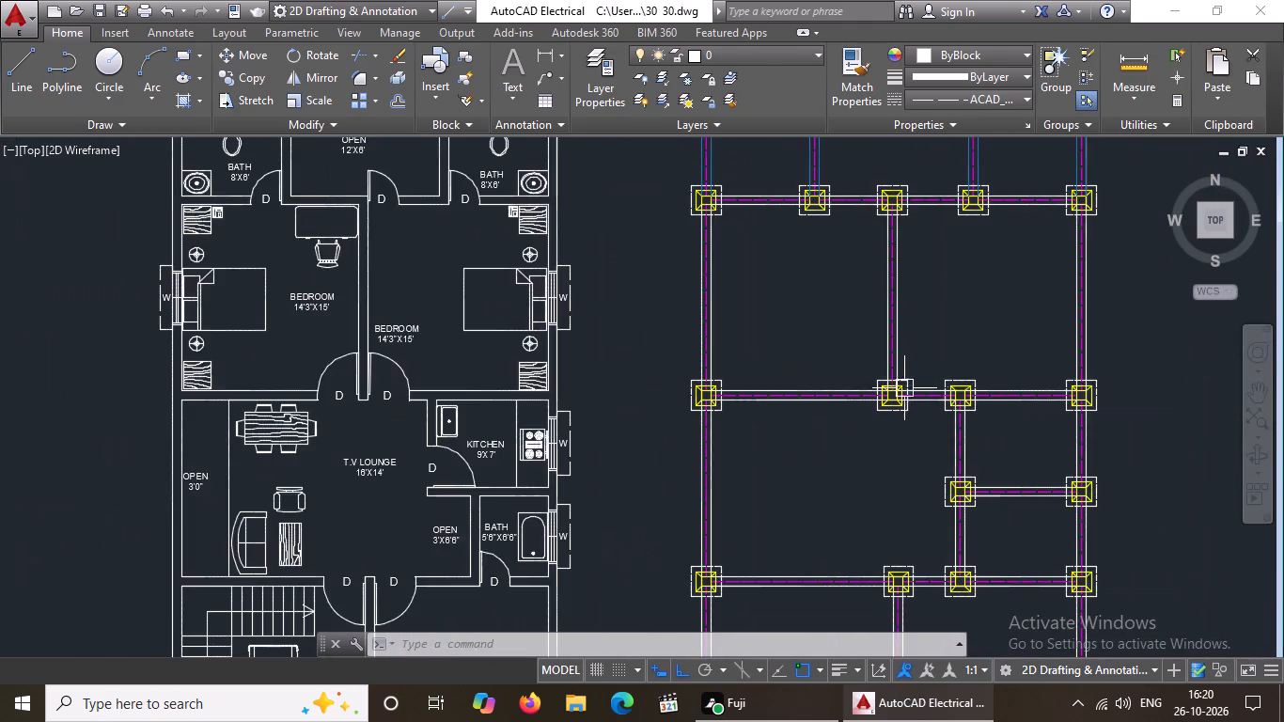
scroll(1029, 401, "up", 2)
scroll(1020, 410, "down", 2)
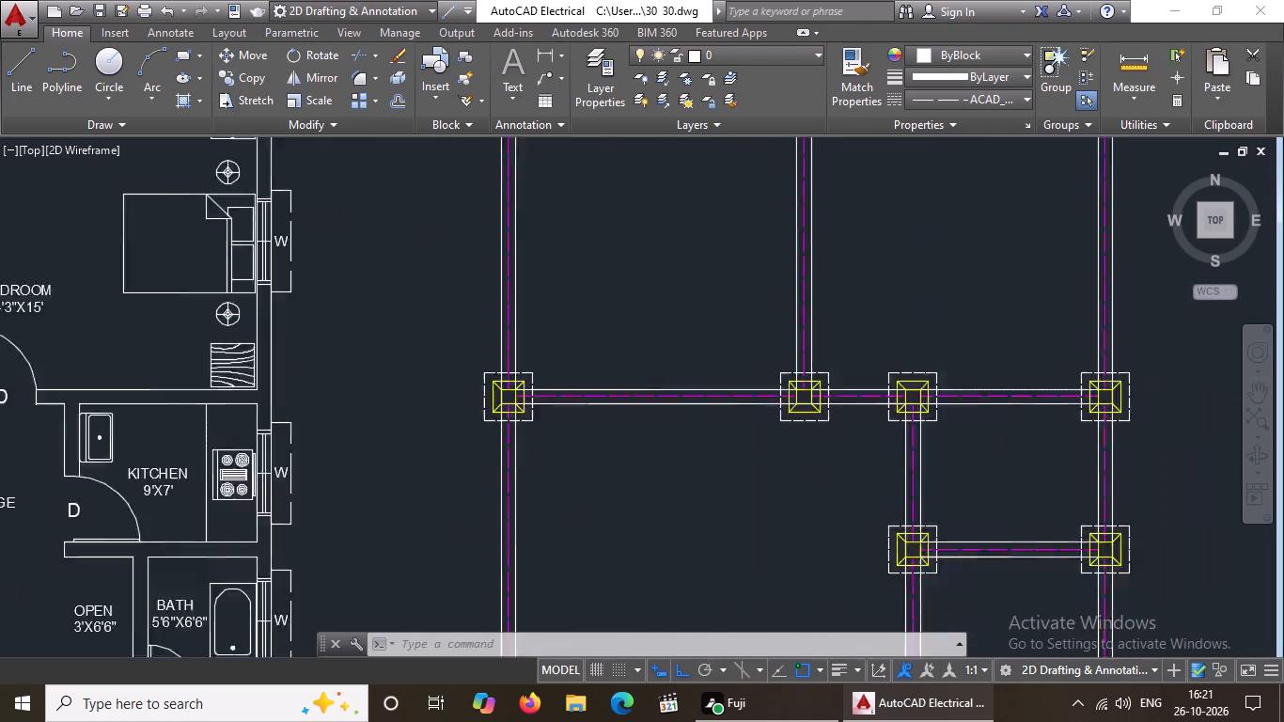
scroll(1020, 410, "down", 1)
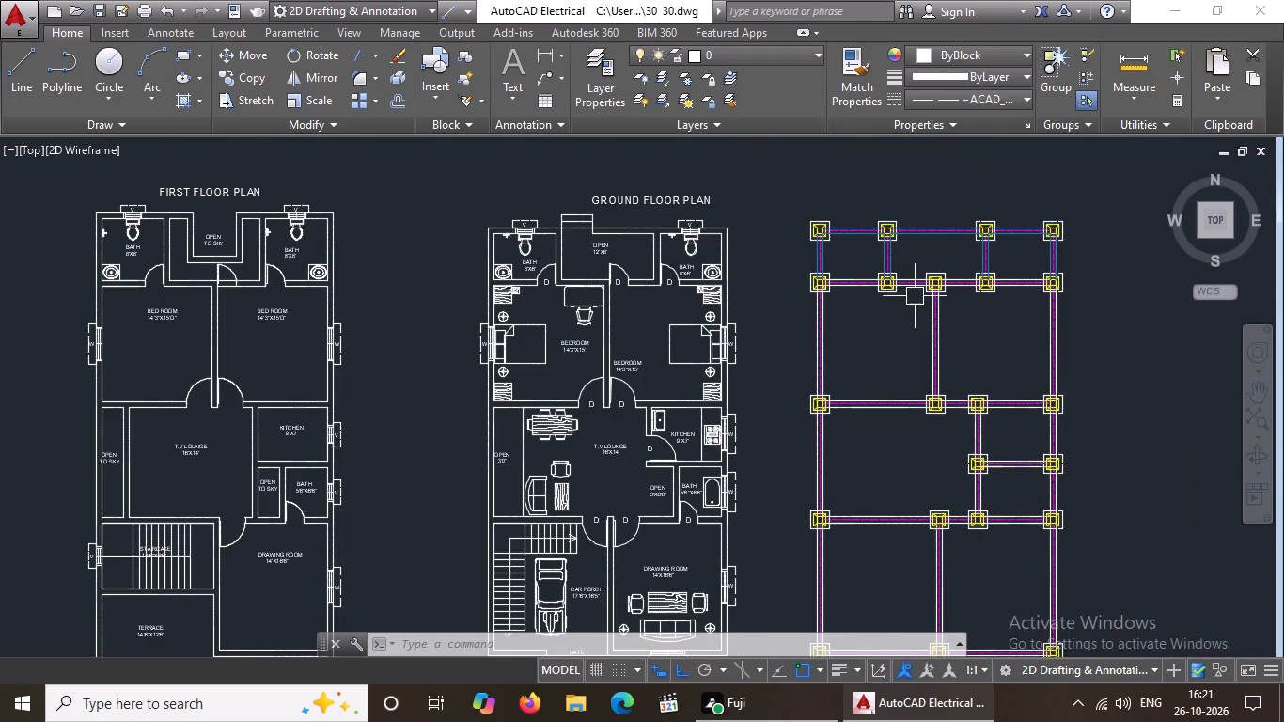
Colour both beam lines between the first two footings of the second row blue (39,118,187).
scroll(915, 296, "up", 2)
scroll(916, 296, "down", 2)
scroll(877, 275, "up", 2)
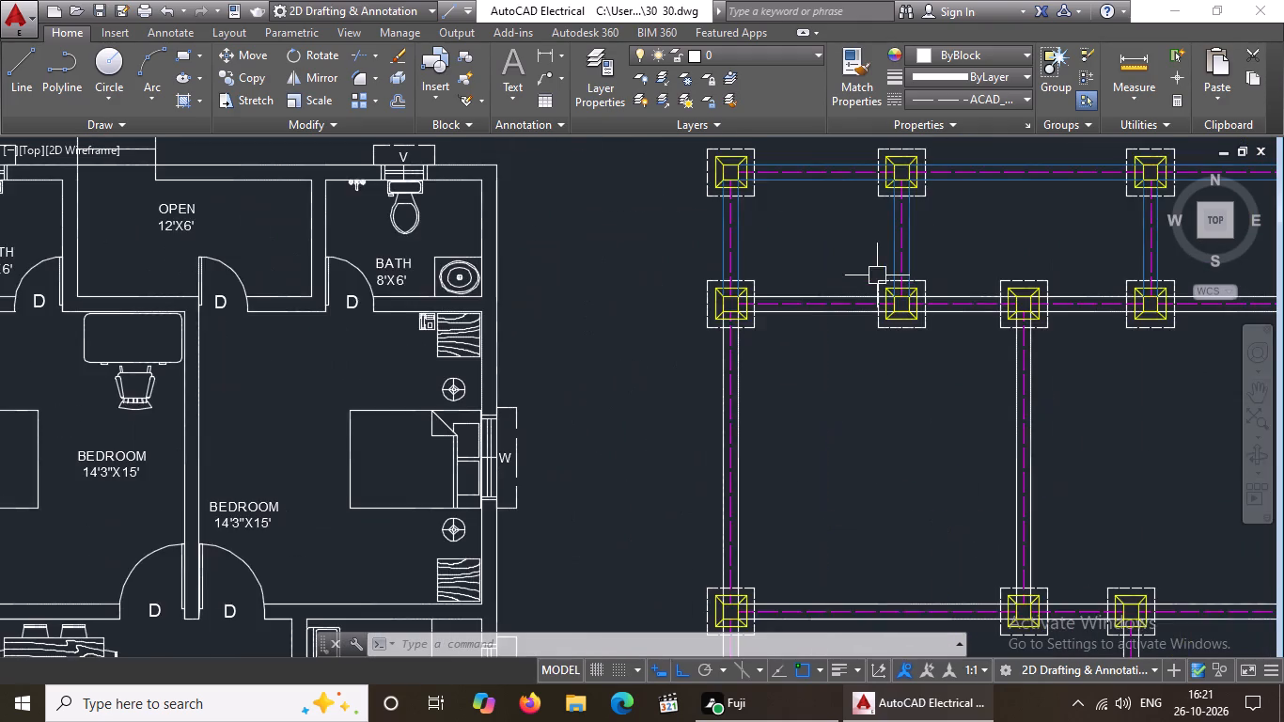
scroll(847, 281, "up", 3)
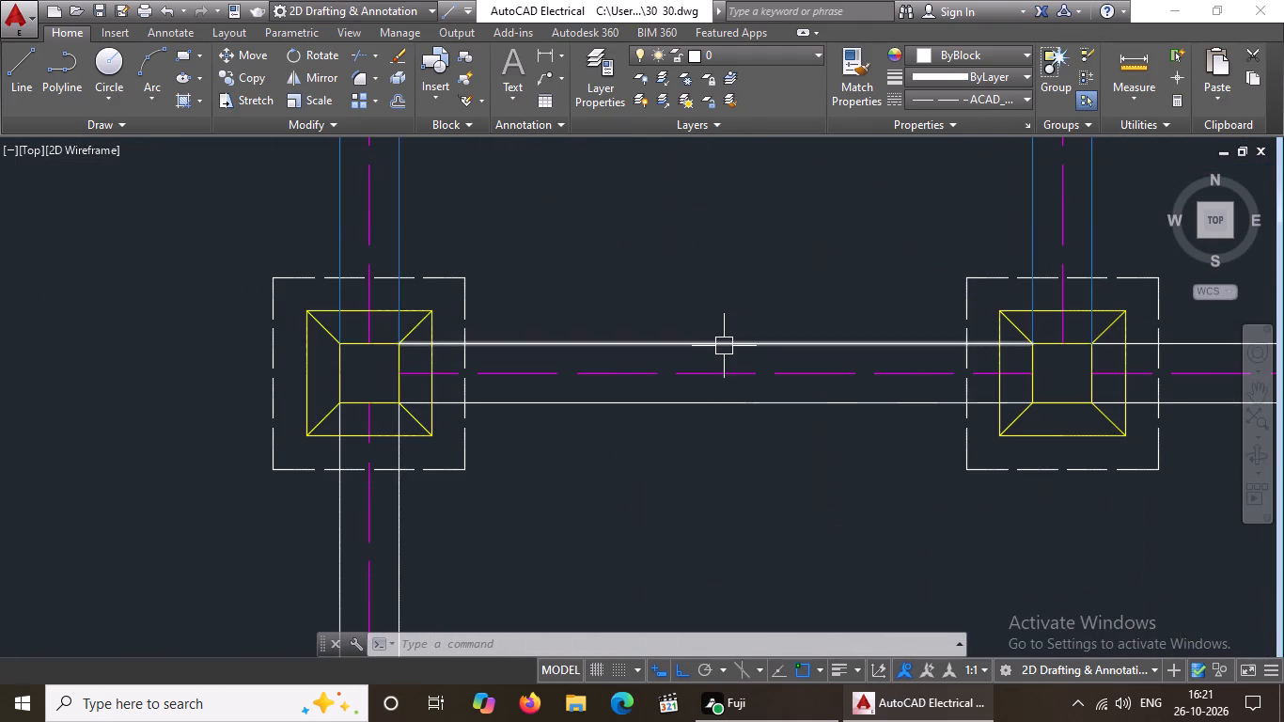
left_click(725, 345)
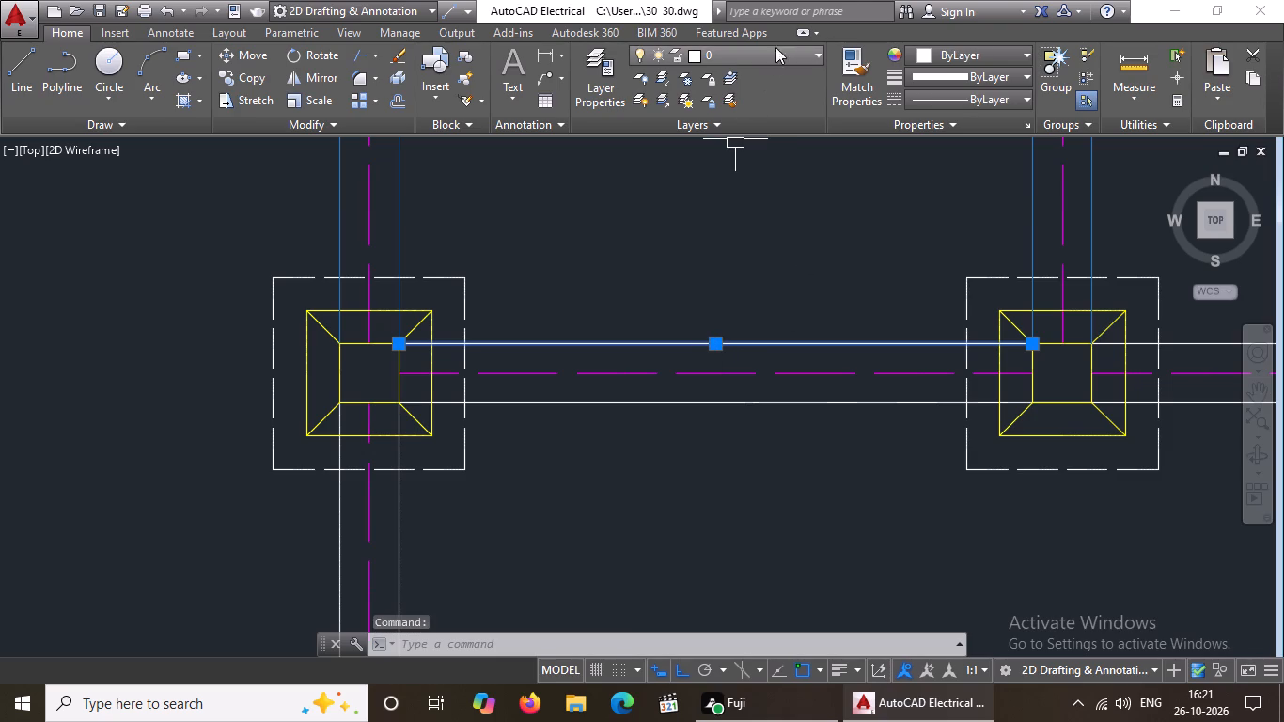
left_click(944, 49)
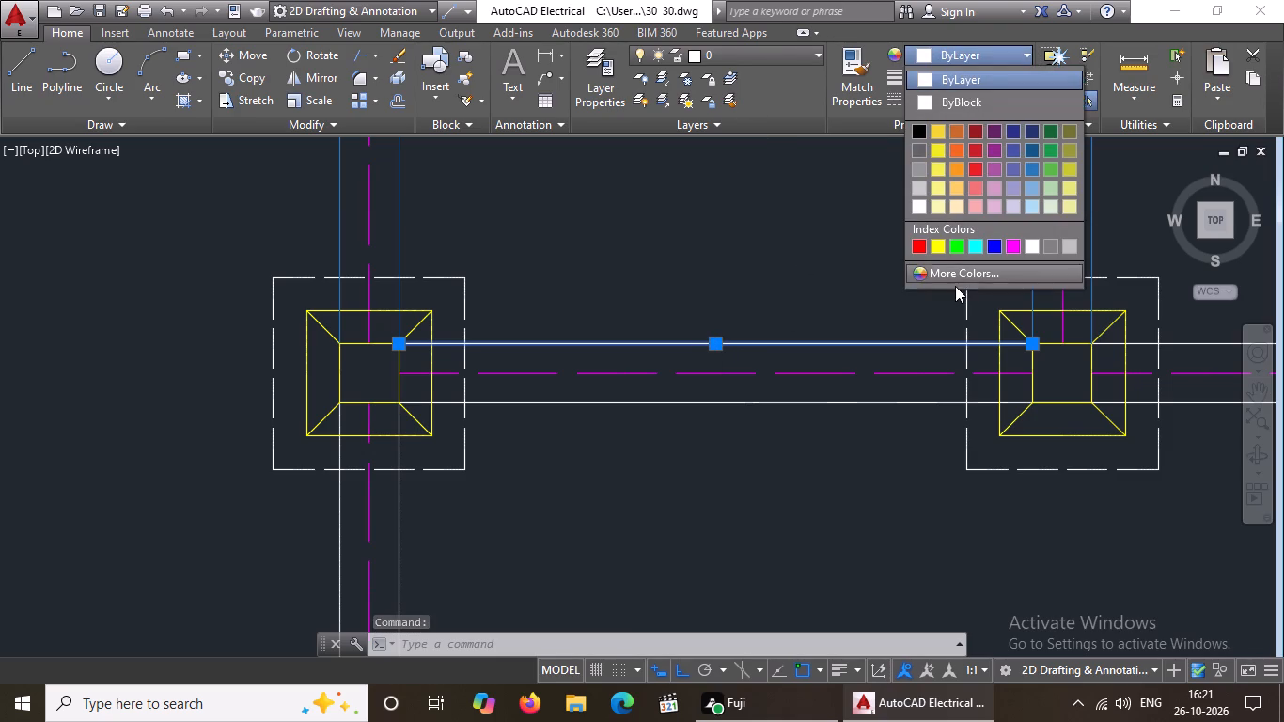
left_click(1032, 164)
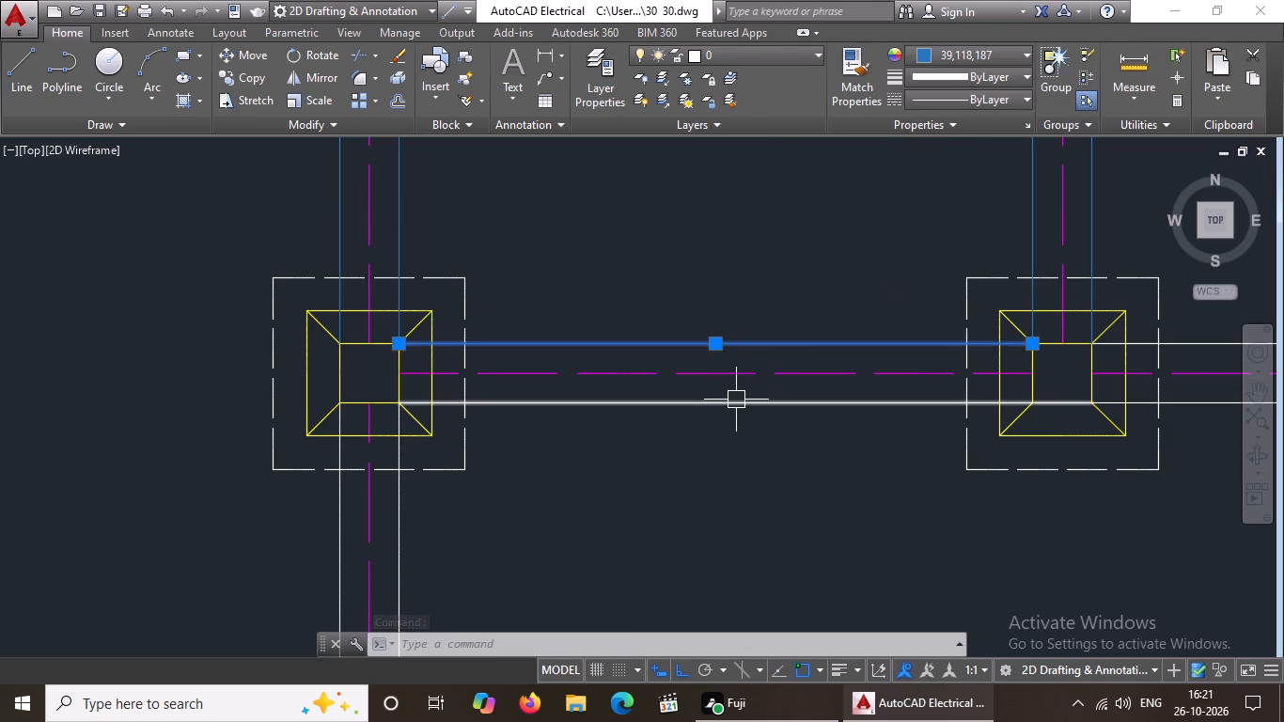
key("Escape")
left_click(733, 401)
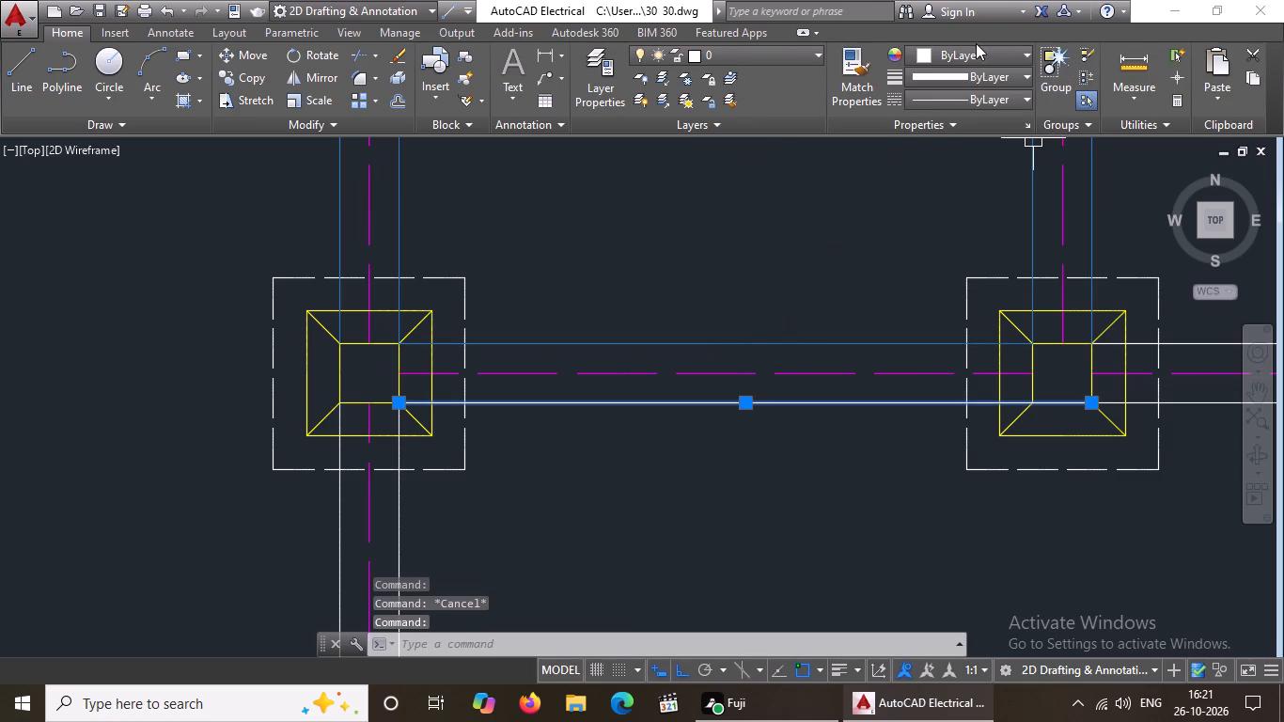
left_click(979, 59)
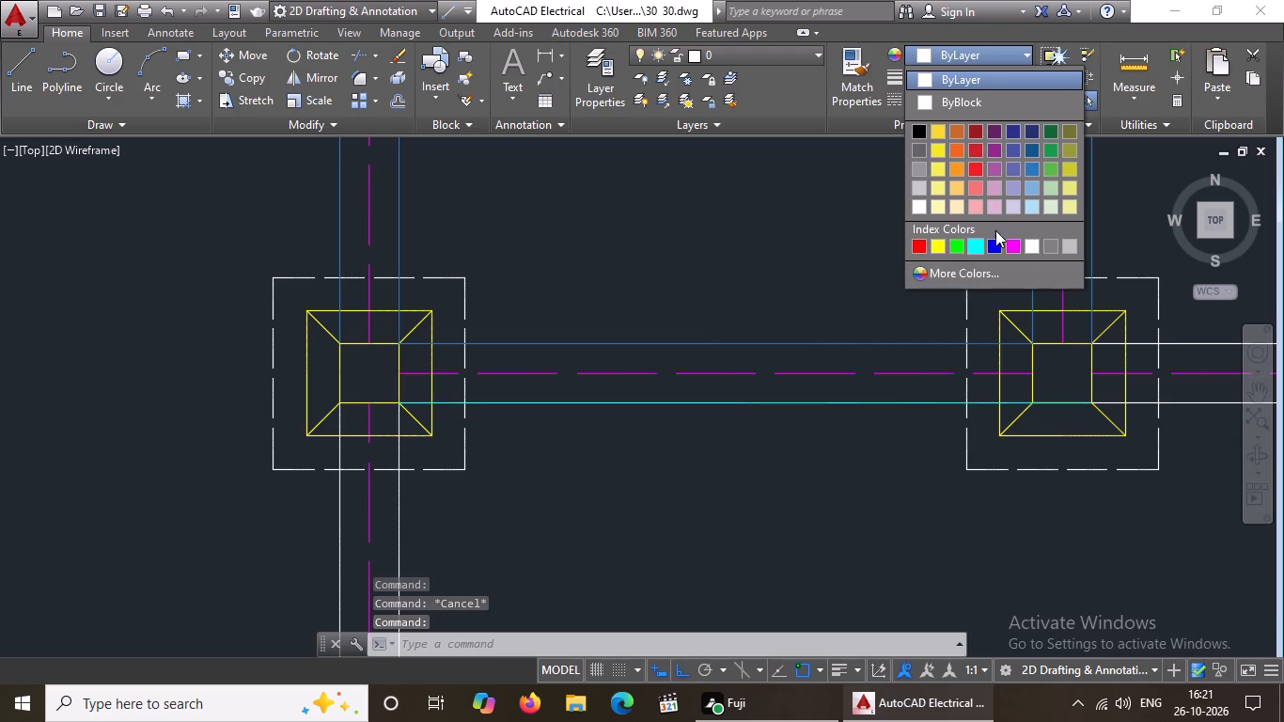
left_click(1032, 163)
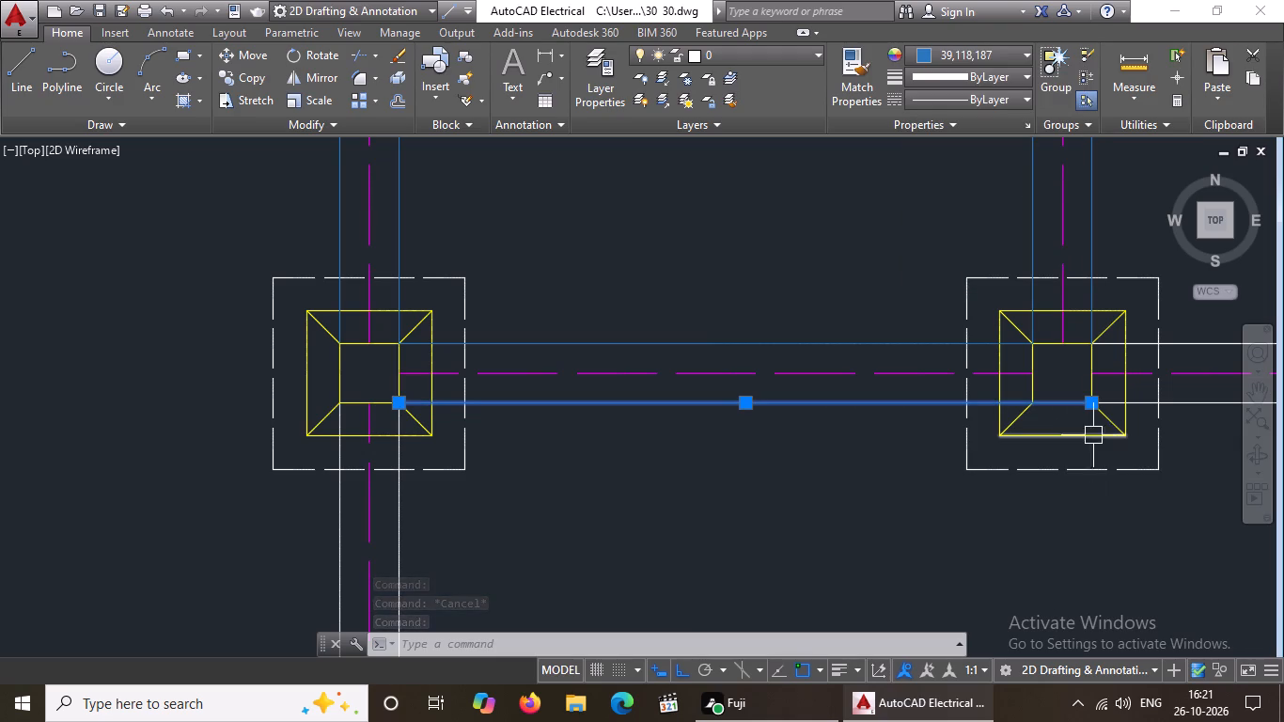
Shorten the lower beam line by 9 inches so it ends at the near corner of the second footing's inner square.
left_click(1090, 400)
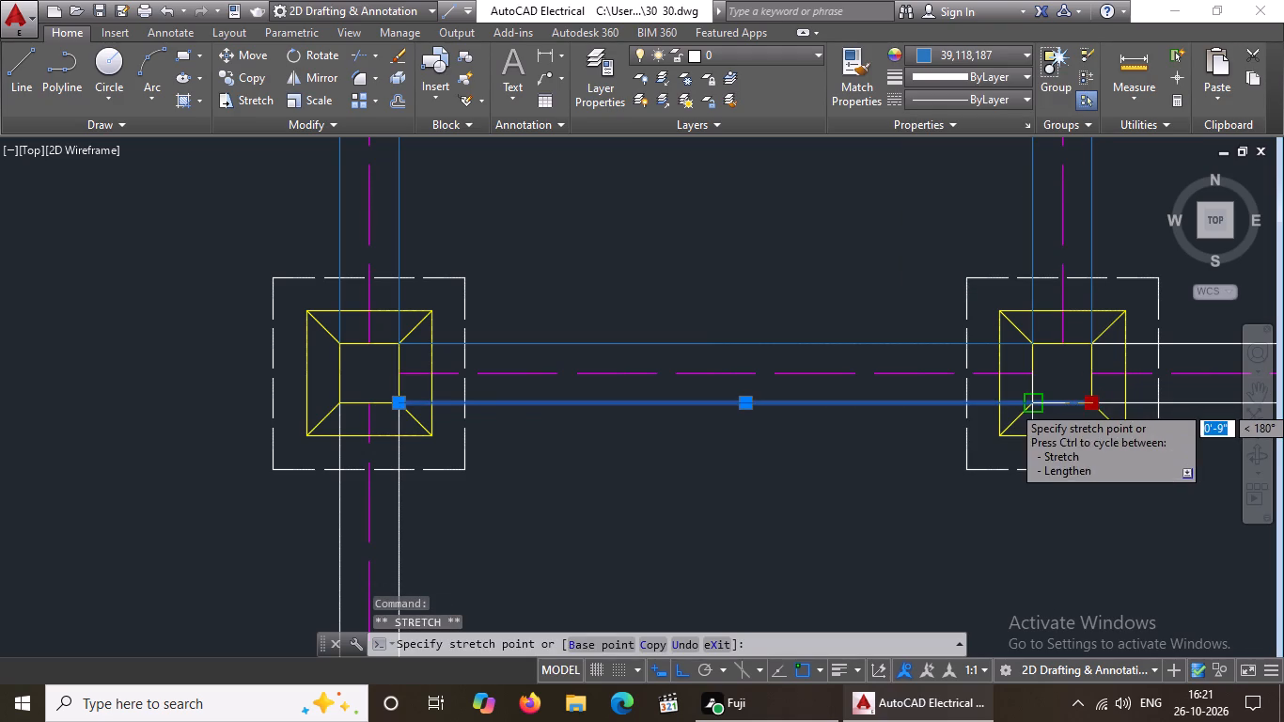
left_click(1030, 404)
key("Escape")
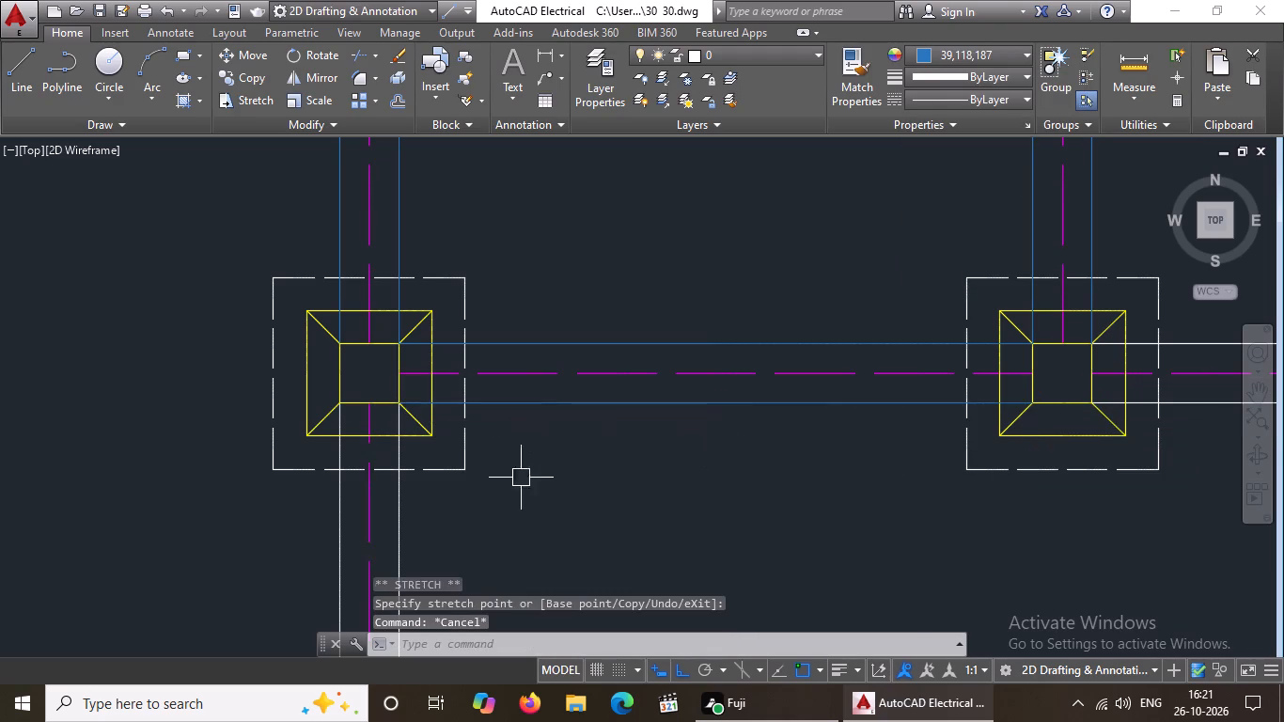
Colour the upper beam line between the second and third footings of the second row dark blue (16,86,137).
scroll(627, 468, "down", 3)
scroll(786, 443, "up", 3)
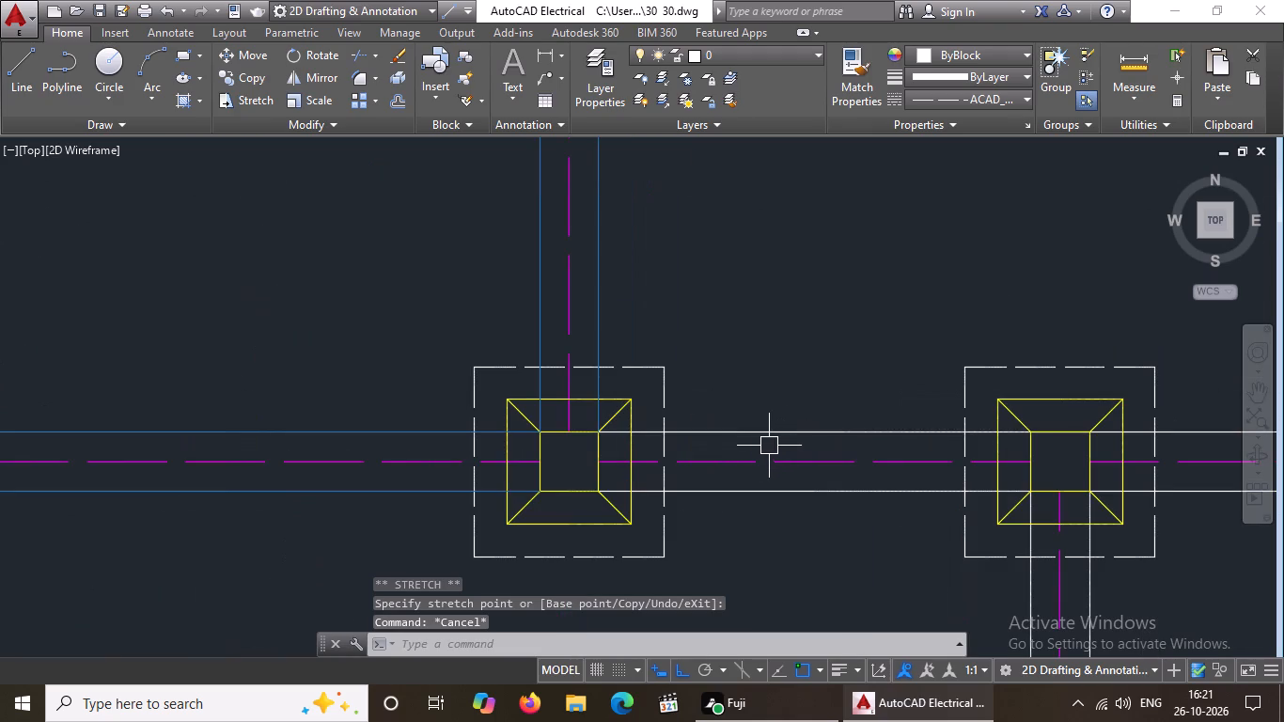
left_click(740, 429)
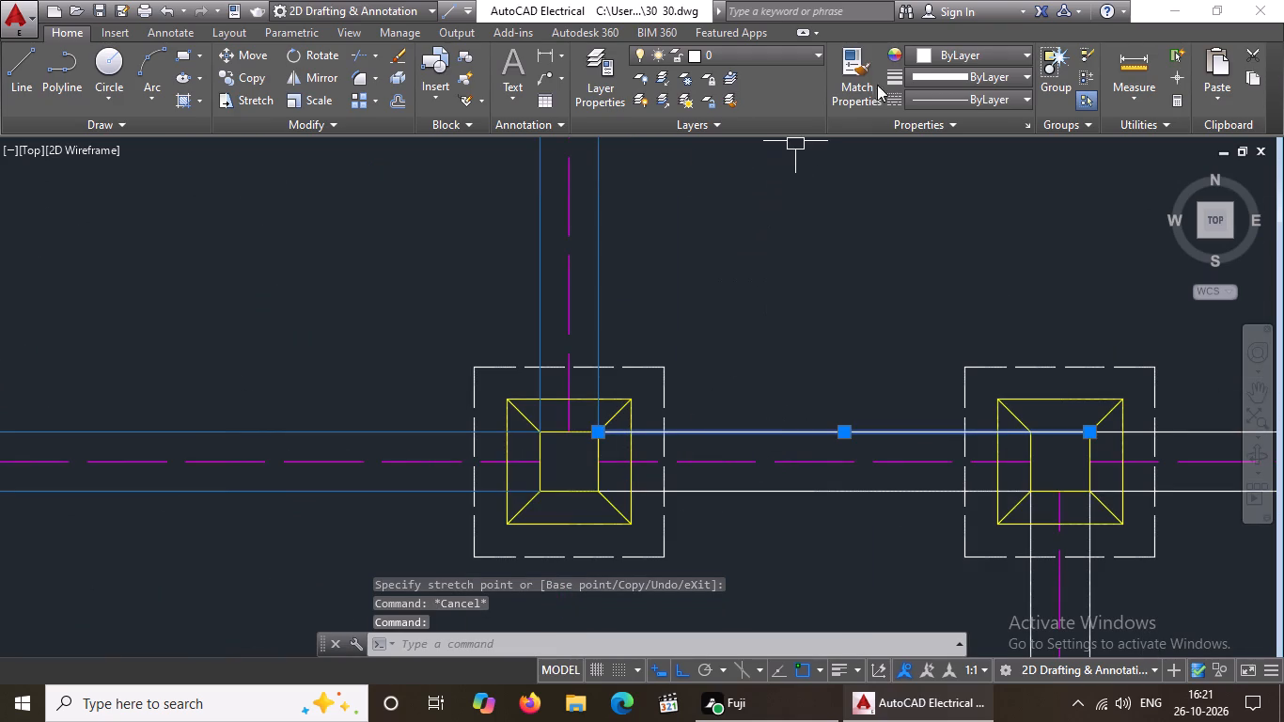
left_click(995, 49)
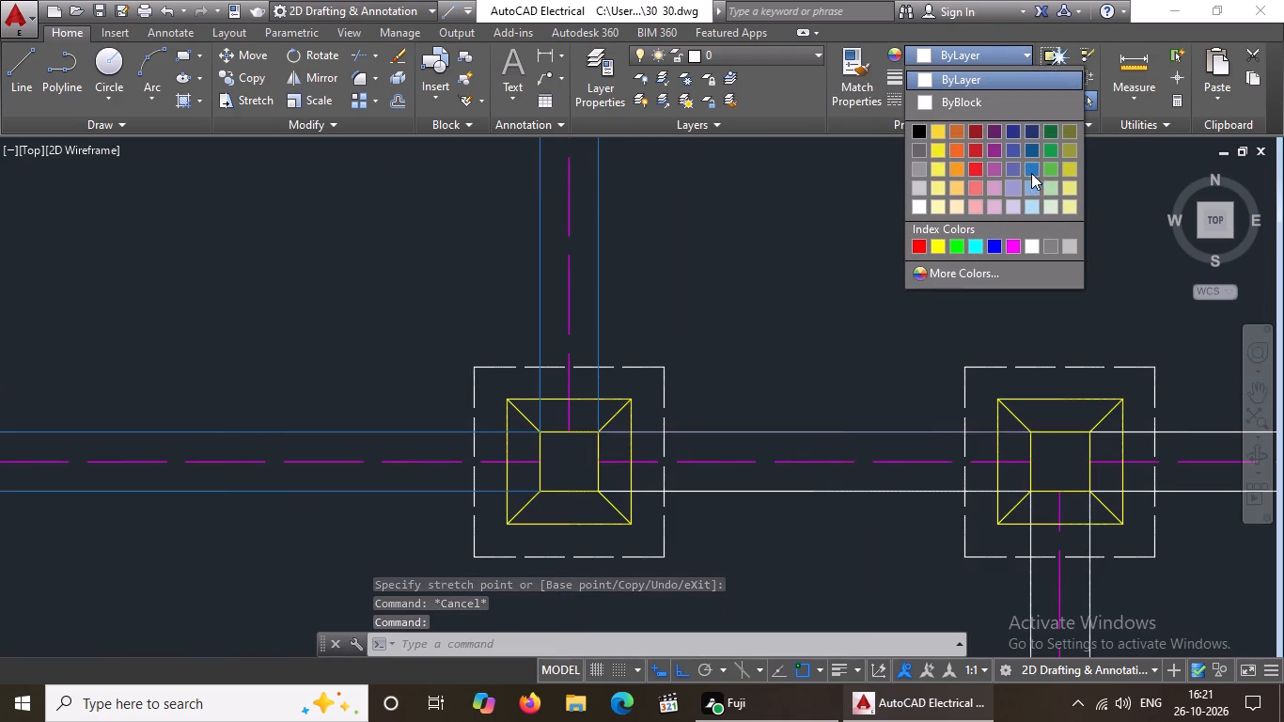
left_click(1033, 158)
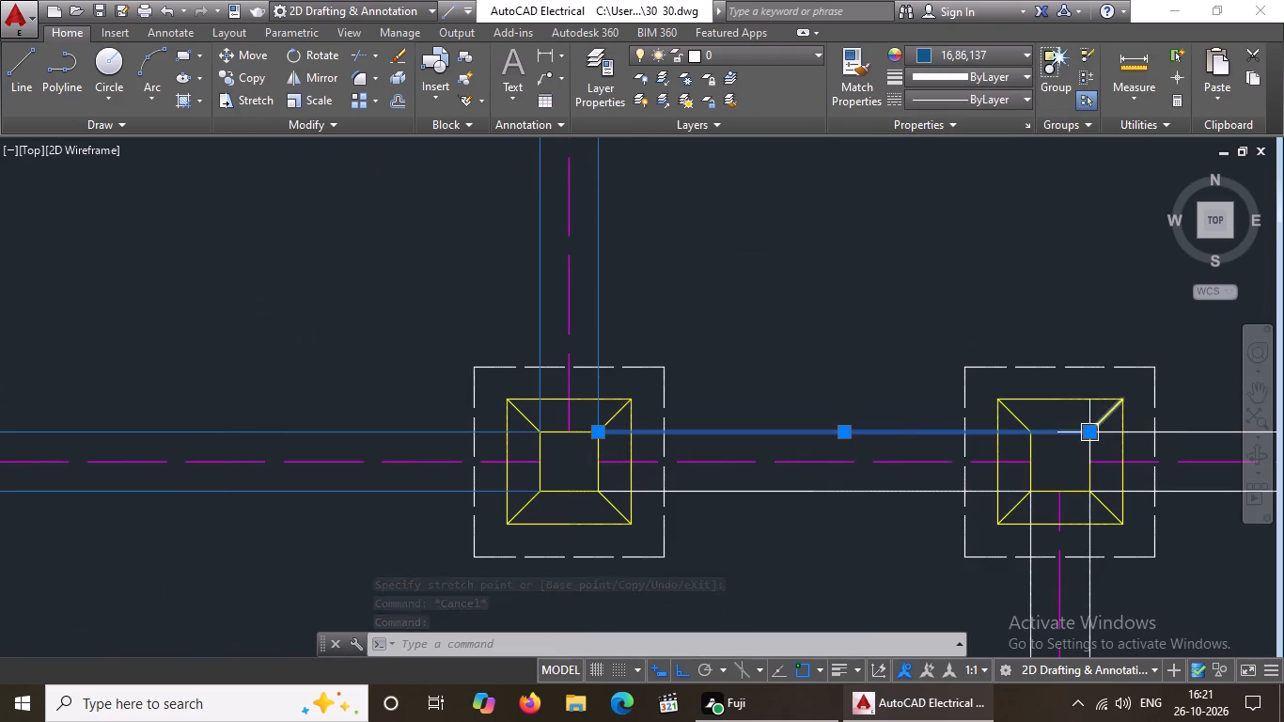
Shorten that upper beam line so it ends at the near upper corner of the third footing's inner square.
left_click(1089, 428)
left_click(1033, 429)
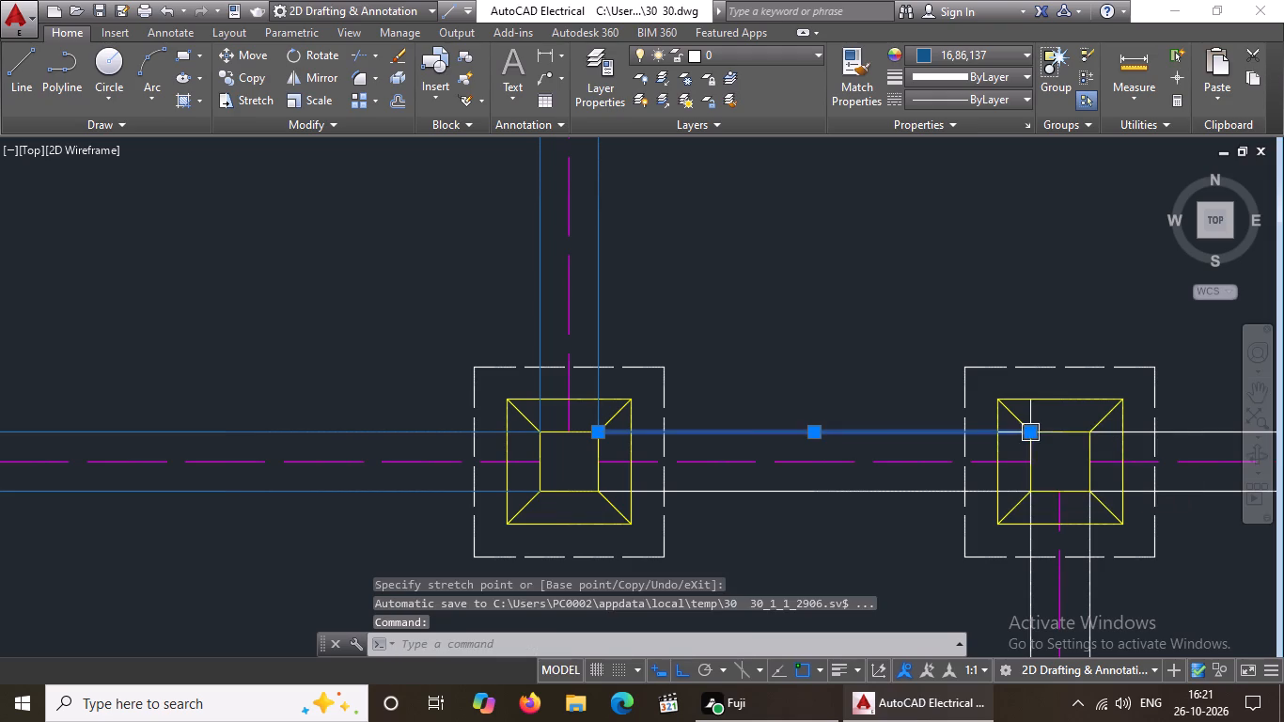
scroll(1041, 418, "down", 3)
key("Escape")
Colour the lower beam line between the second and third footings of the second row blue (39,118,187).
scroll(1068, 437, "up", 1)
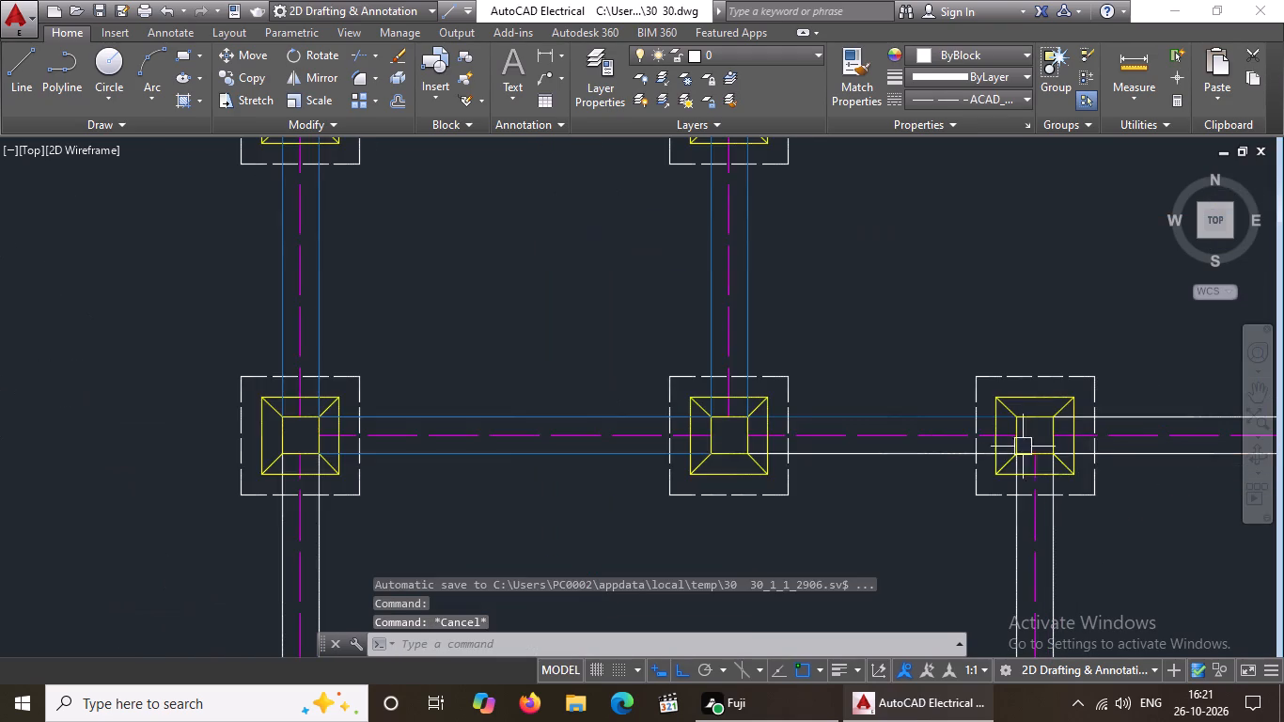
scroll(954, 456, "up", 1)
left_click(863, 451)
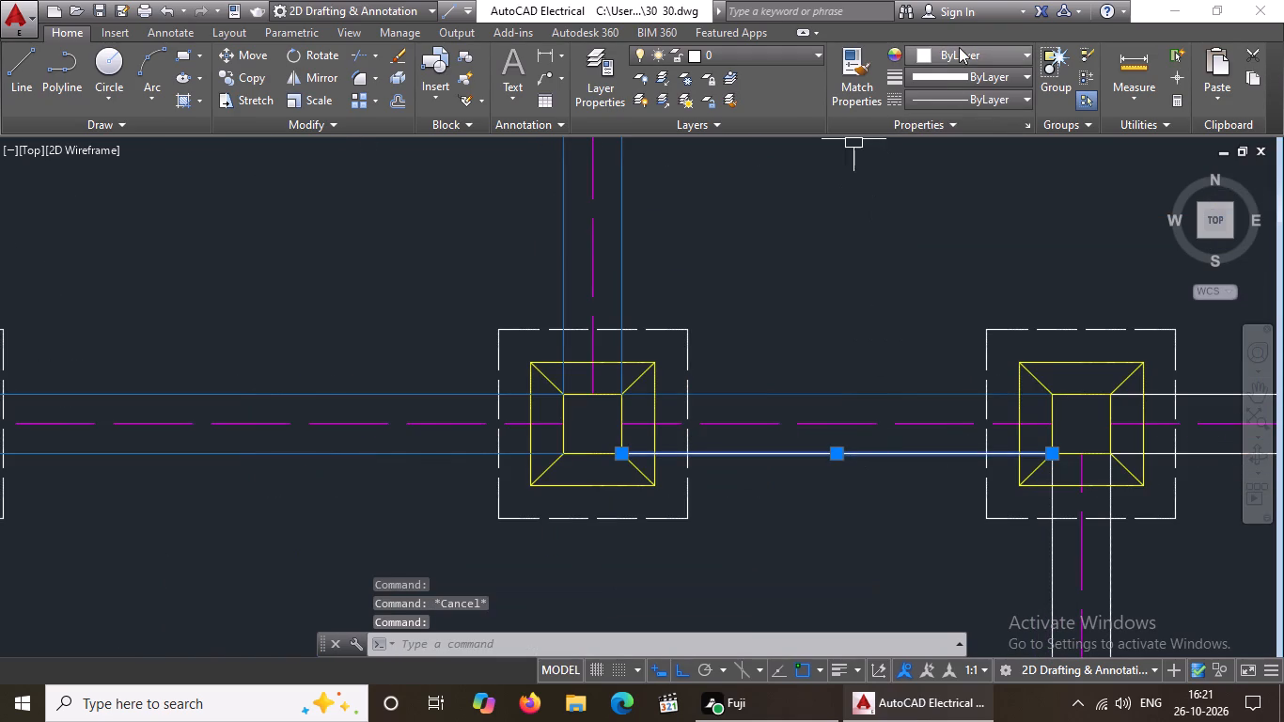
left_click(959, 46)
left_click(1030, 164)
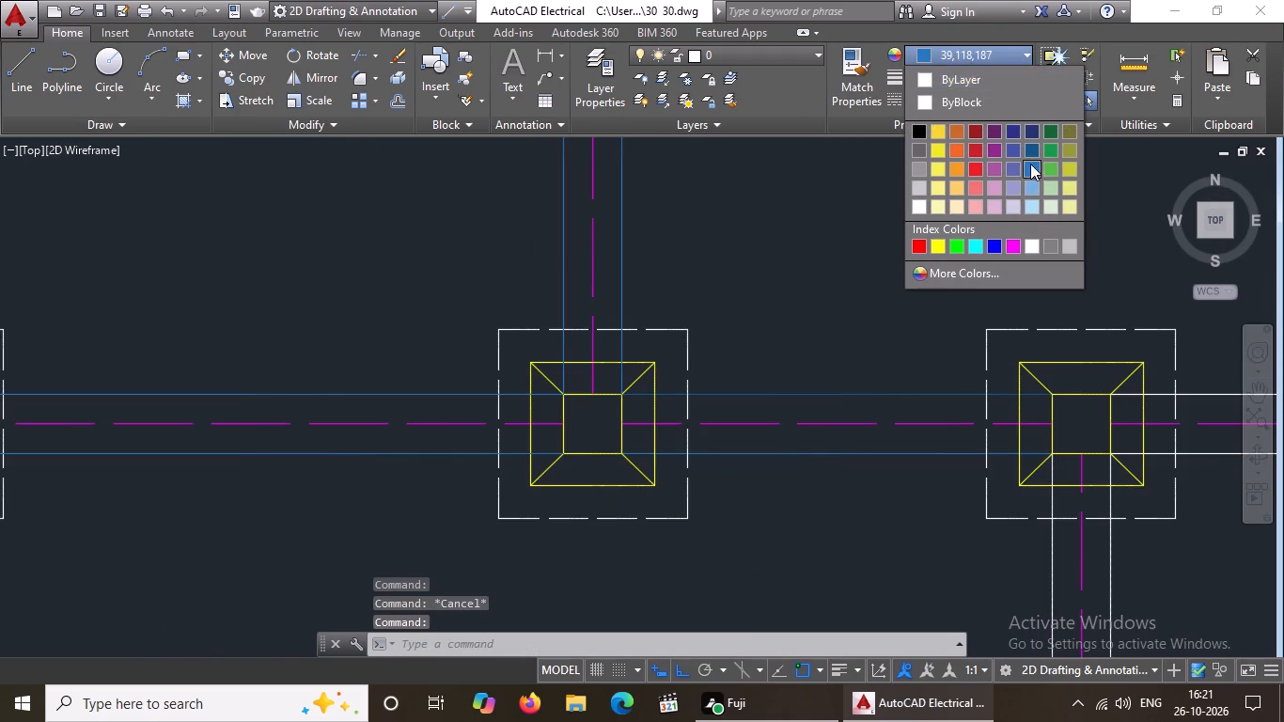
scroll(707, 415, "down", 2)
key("Escape")
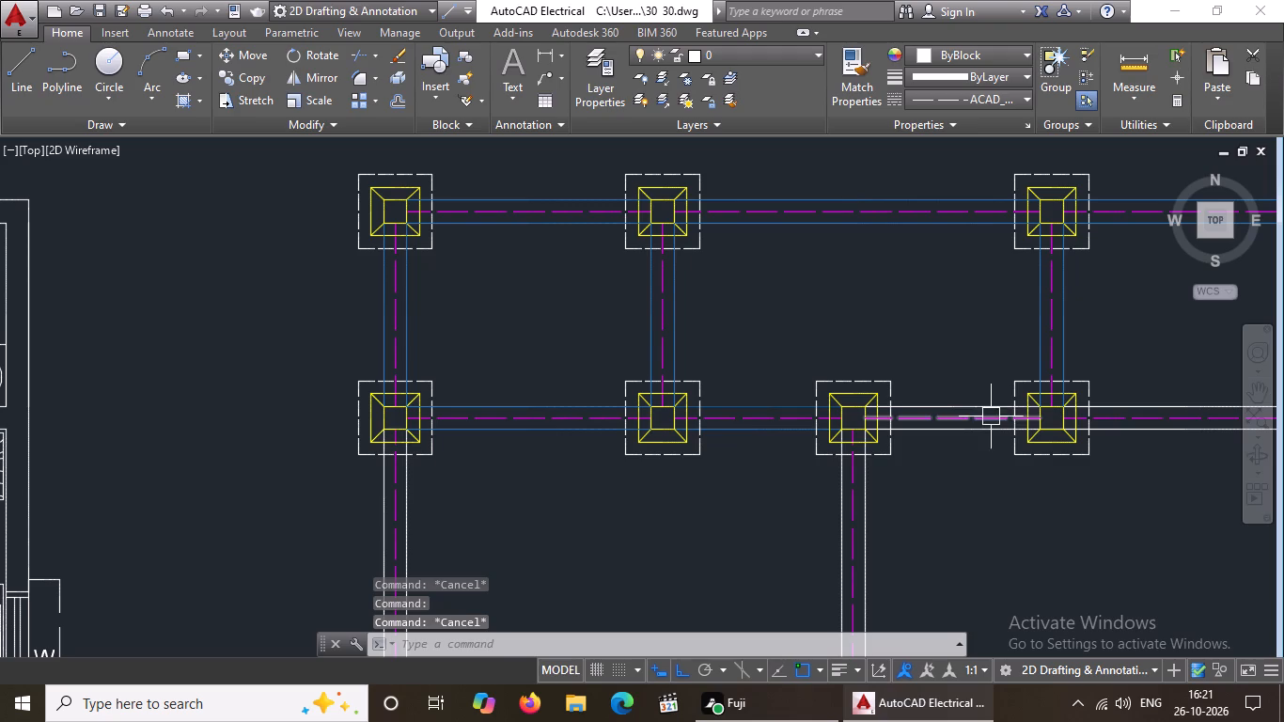
Colour both beam lines between the third and fourth footings of the second row blue (39,118,187).
scroll(1065, 415, "up", 2)
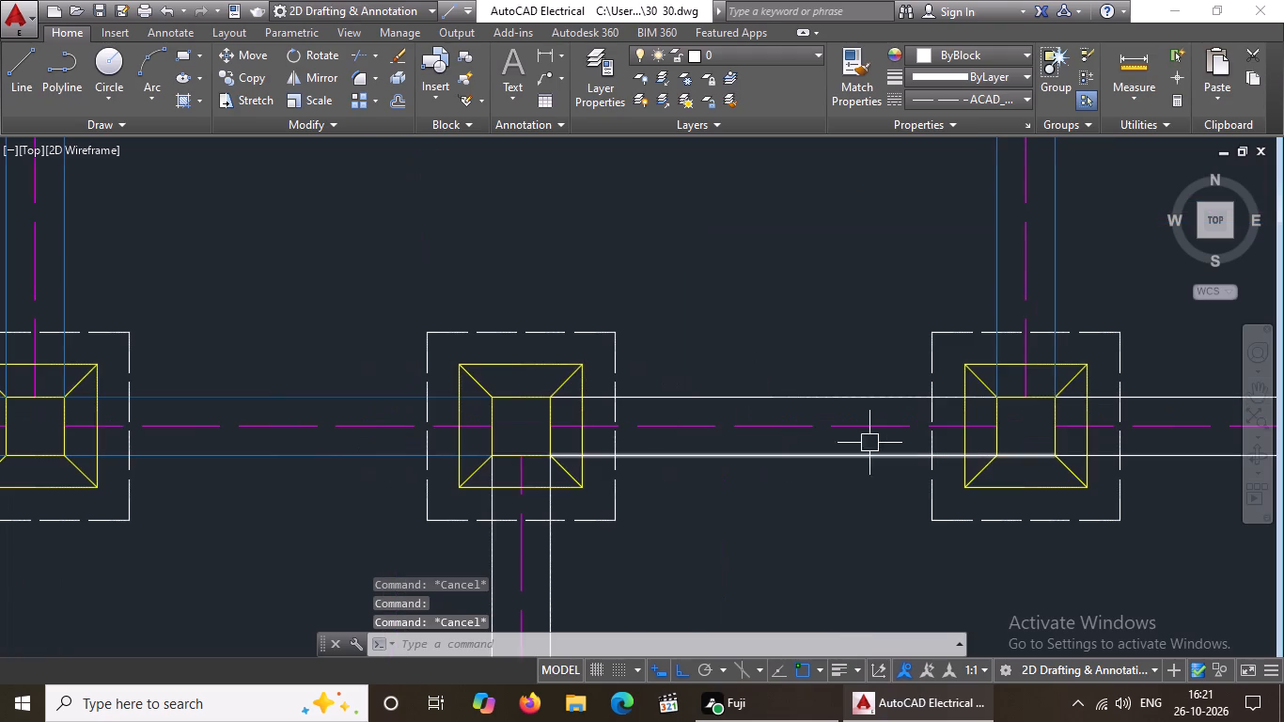
left_click(799, 399)
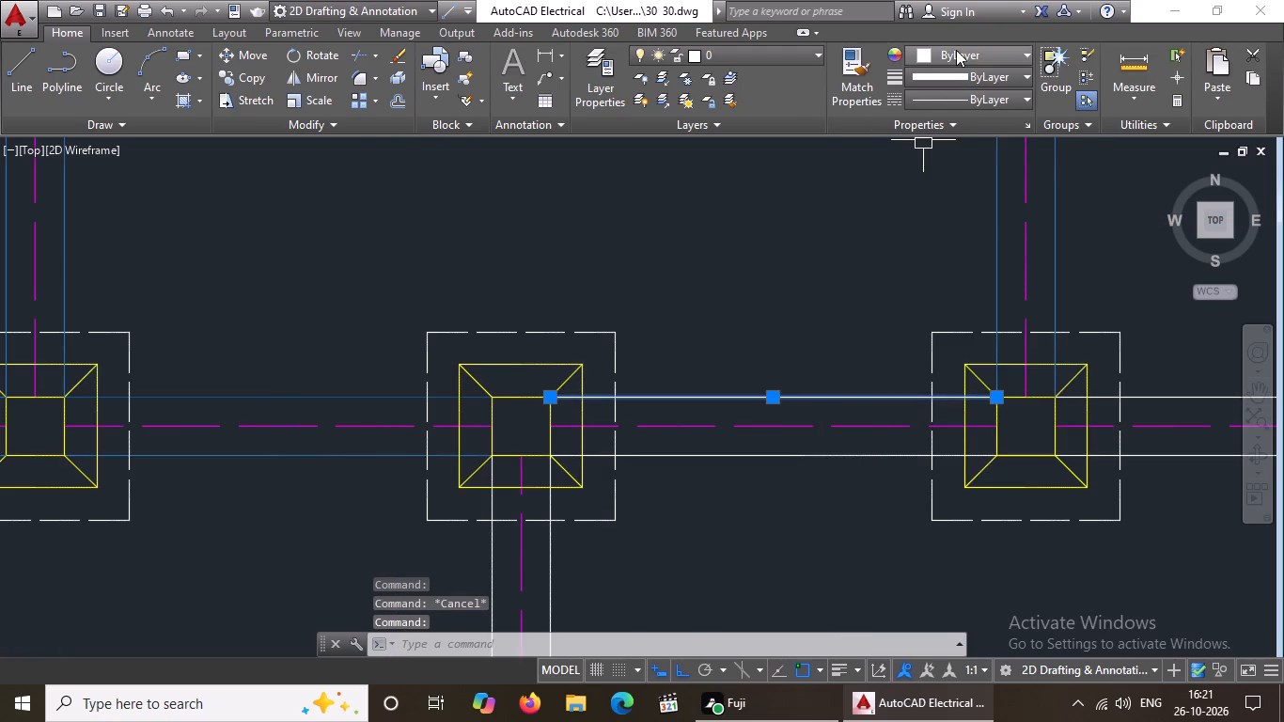
left_click(956, 50)
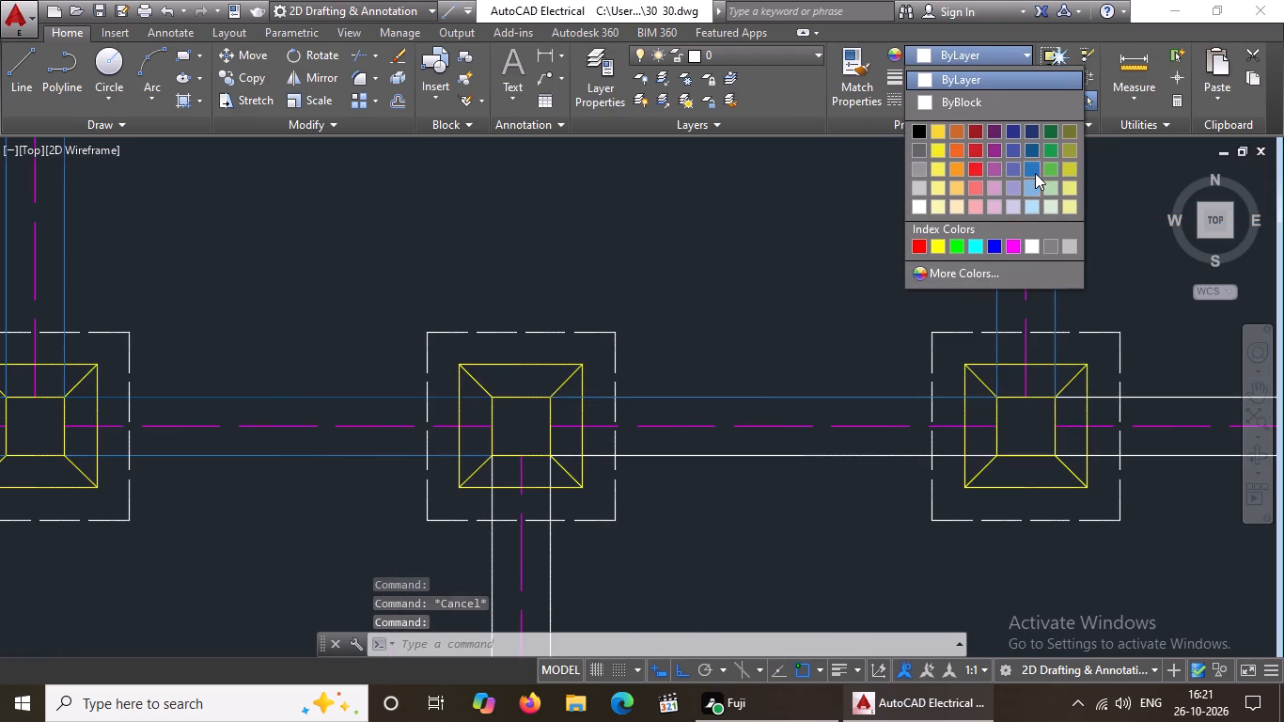
left_click(1035, 172)
key("Escape")
left_click(779, 461)
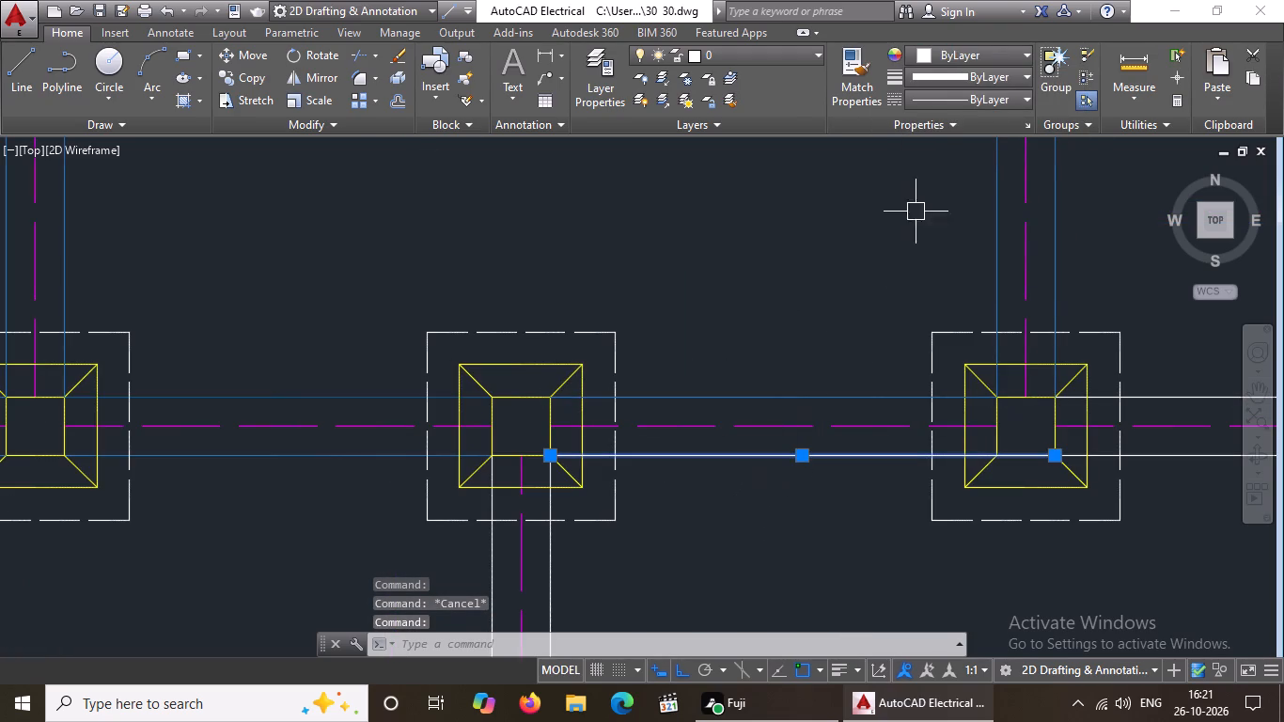
left_click_drag(963, 50, 963, 61)
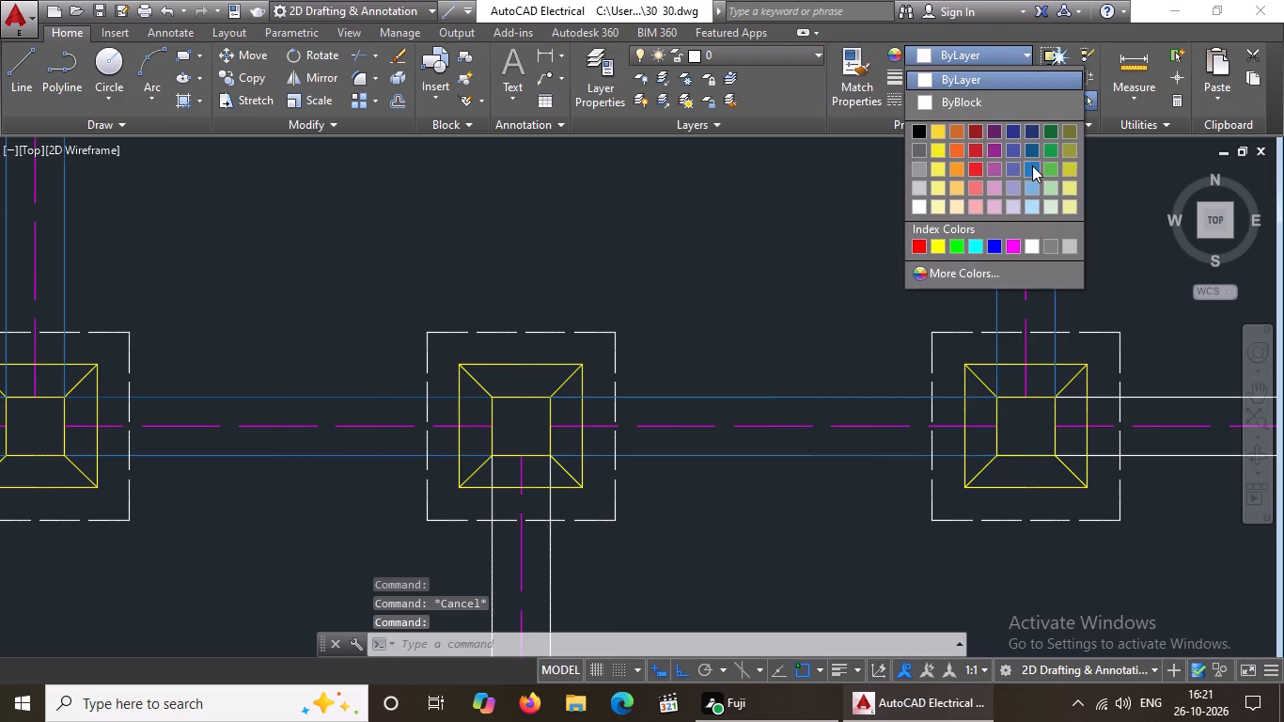
left_click(1032, 165)
scroll(736, 519, "down", 3)
key("Escape")
Colour the upper beam line between the fourth and fifth footings of the second row blue (39,118,187).
scroll(880, 496, "up", 3)
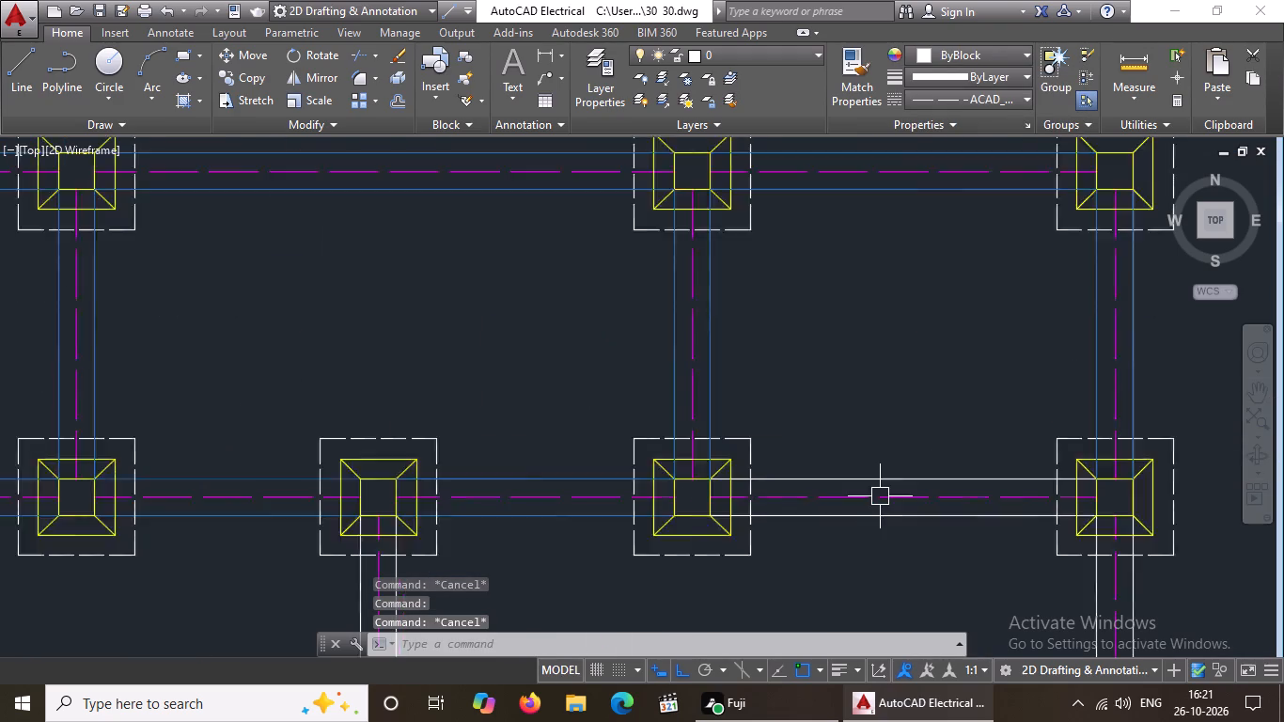
scroll(880, 496, "up", 1)
left_click(839, 457)
left_click_drag(952, 55, 953, 70)
left_click(959, 55)
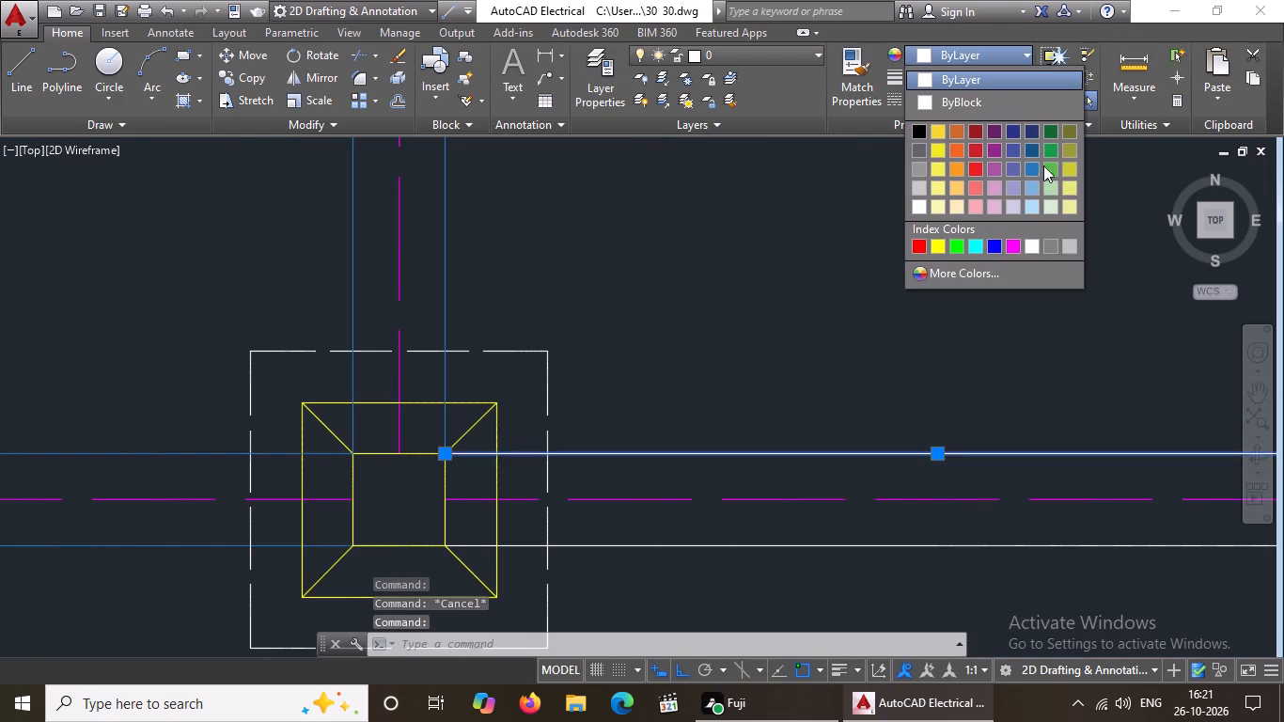
left_click(1033, 166)
key("Escape")
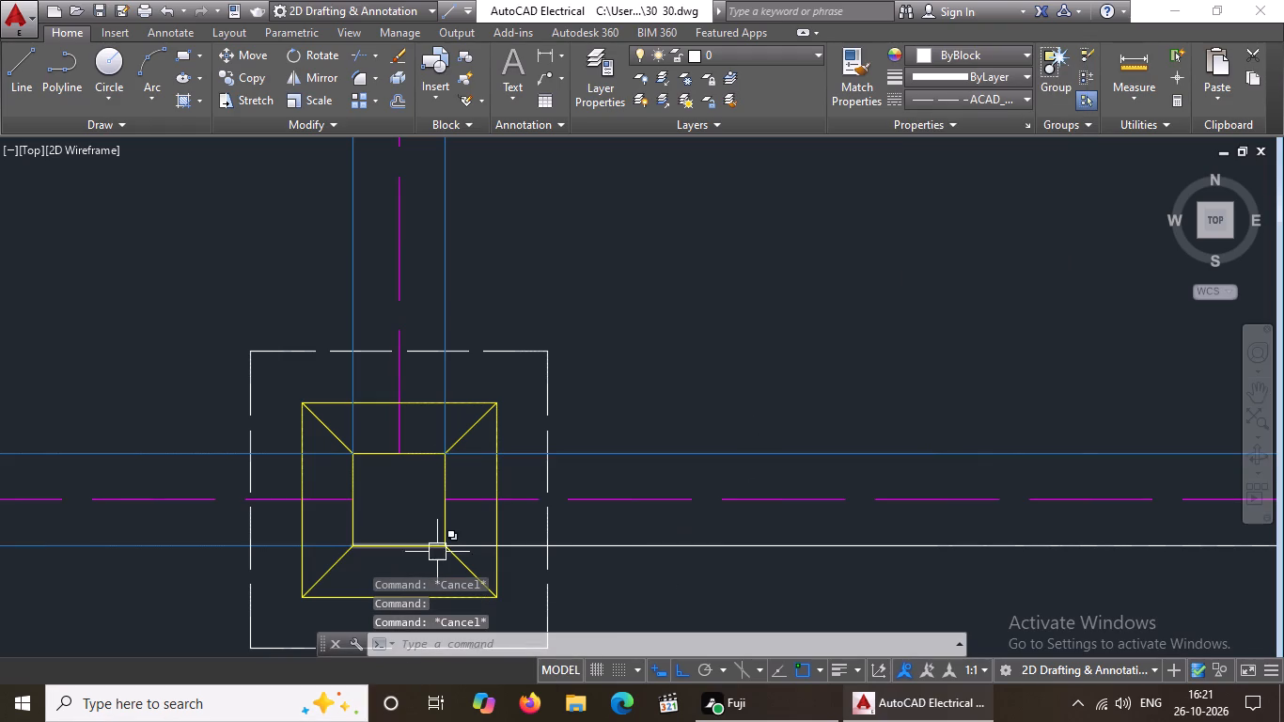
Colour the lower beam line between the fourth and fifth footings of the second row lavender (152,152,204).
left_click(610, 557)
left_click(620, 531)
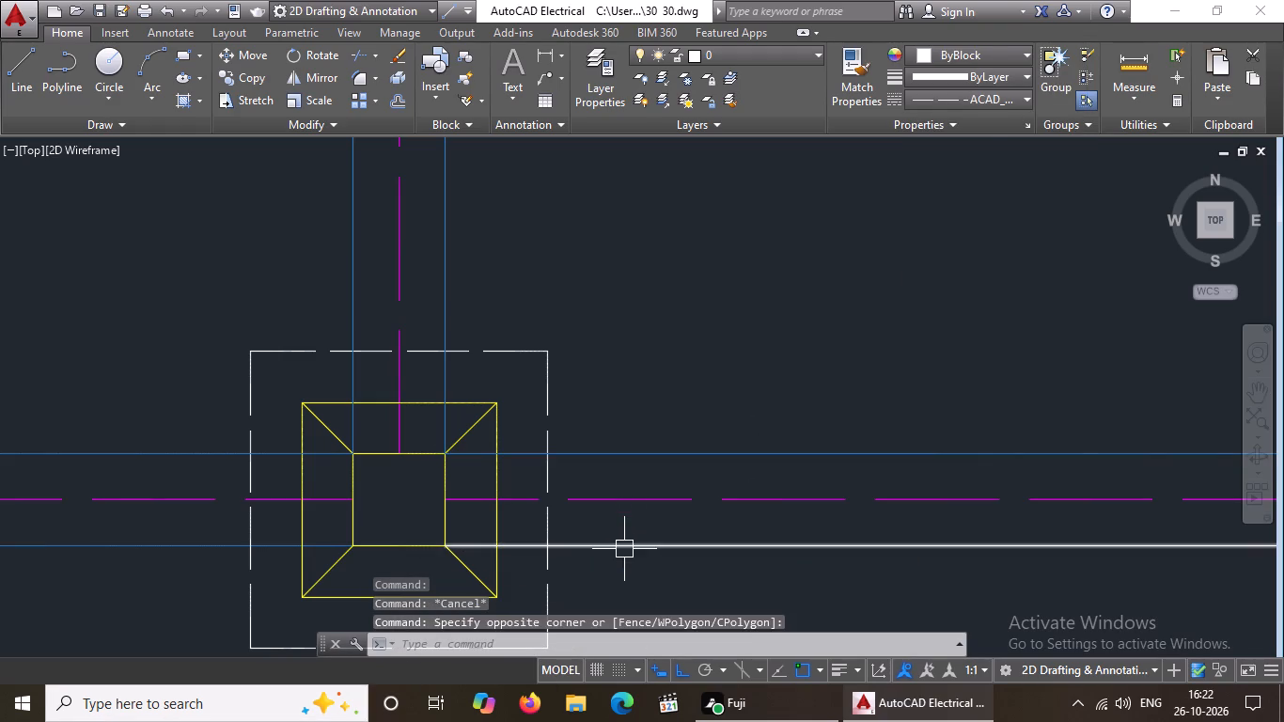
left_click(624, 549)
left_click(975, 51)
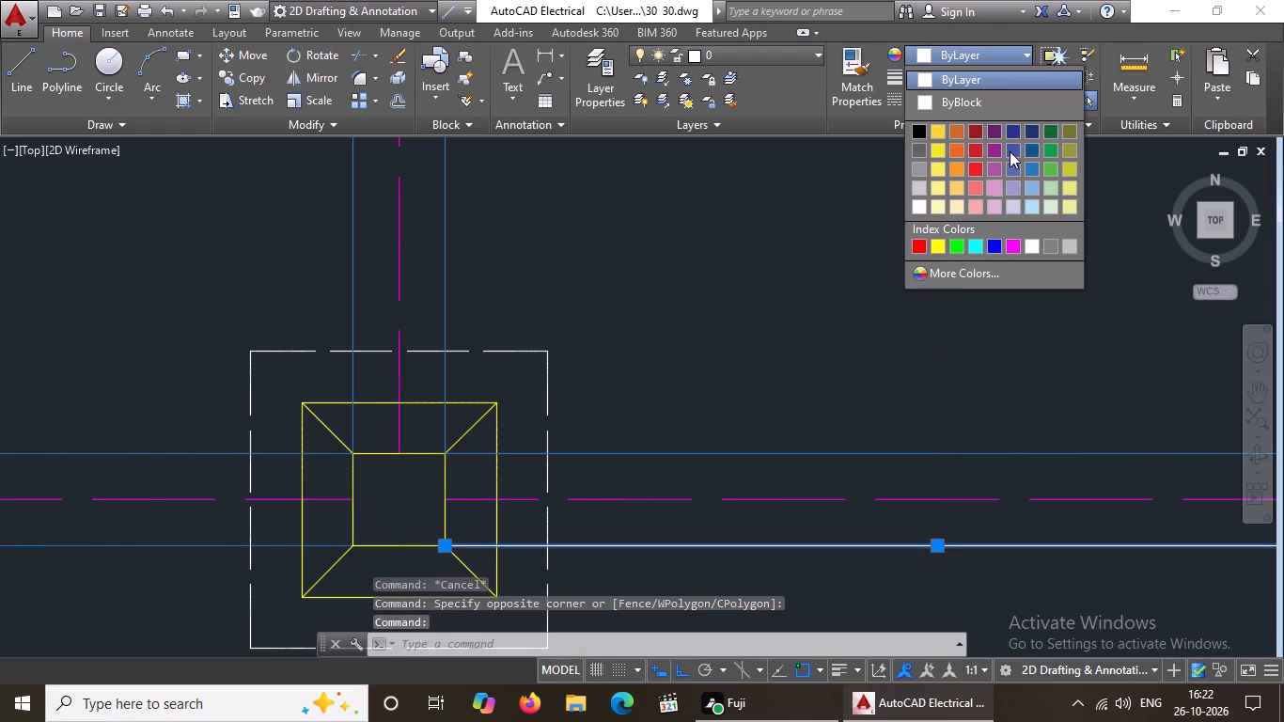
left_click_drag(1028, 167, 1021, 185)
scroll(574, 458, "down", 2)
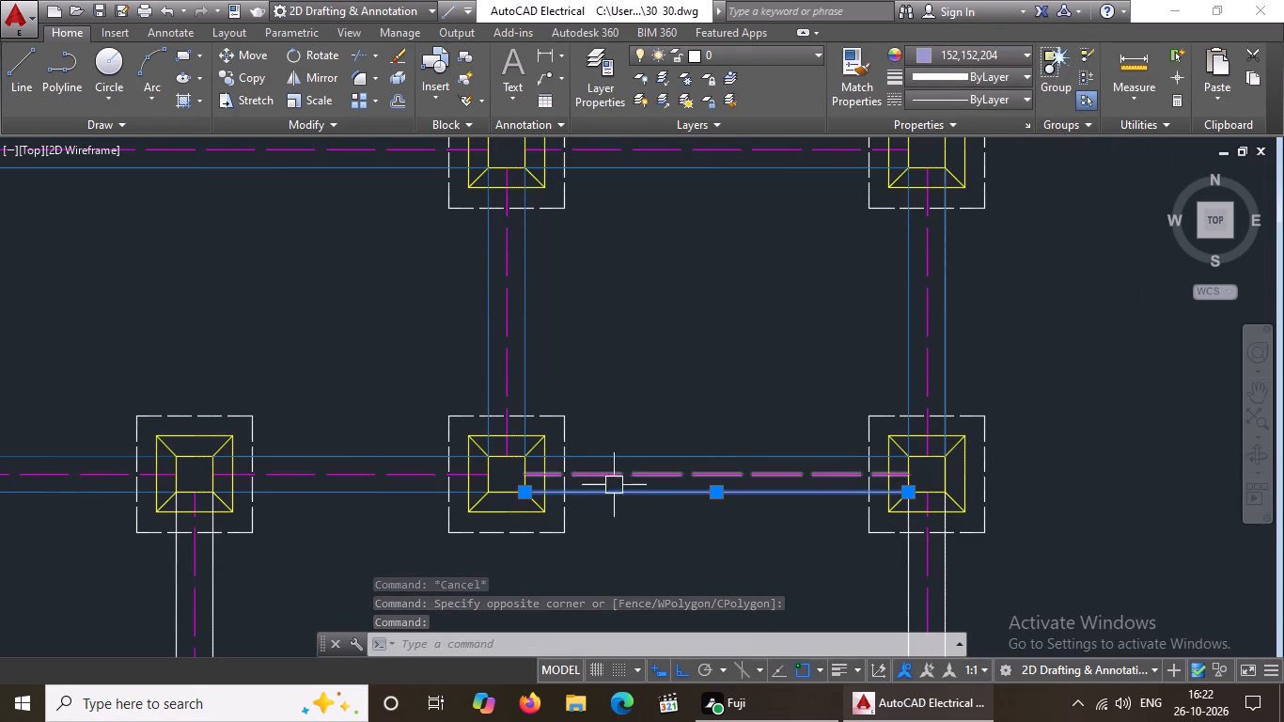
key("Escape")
Colour the lower beam line between the fourth and fifth footings of the second row blue (39,118,187).
left_click(731, 491)
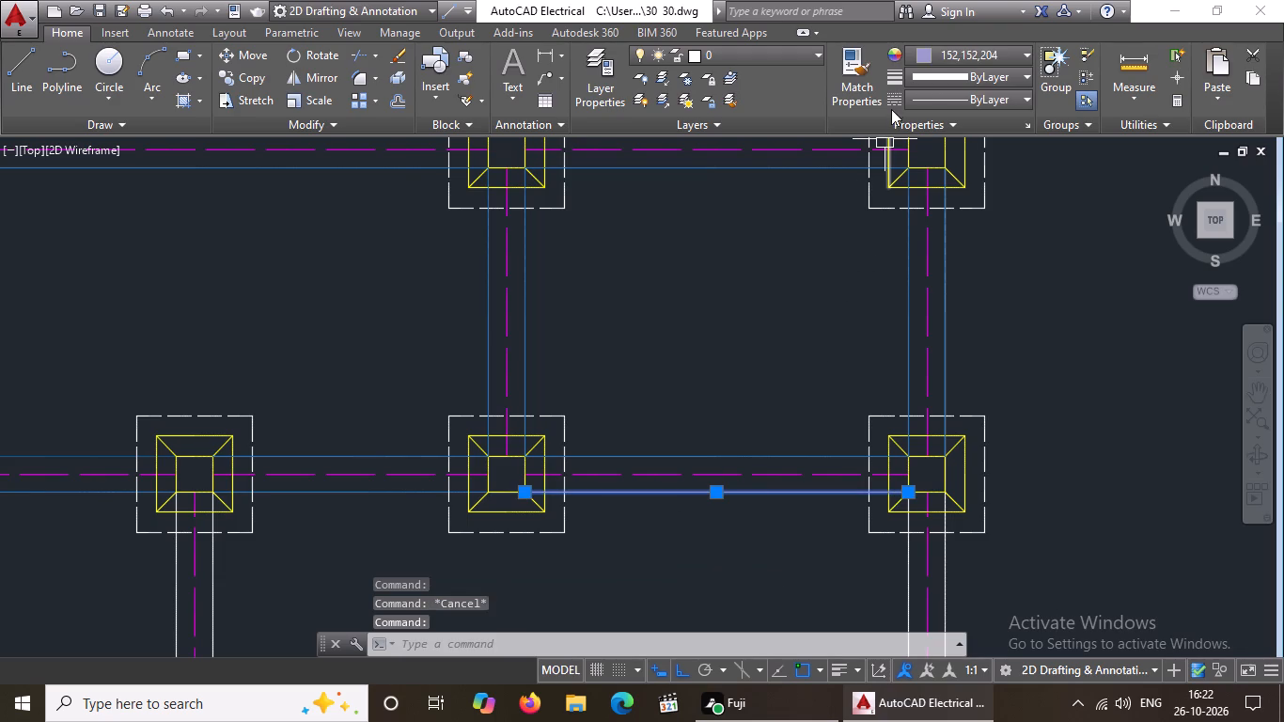
left_click_drag(963, 55, 964, 63)
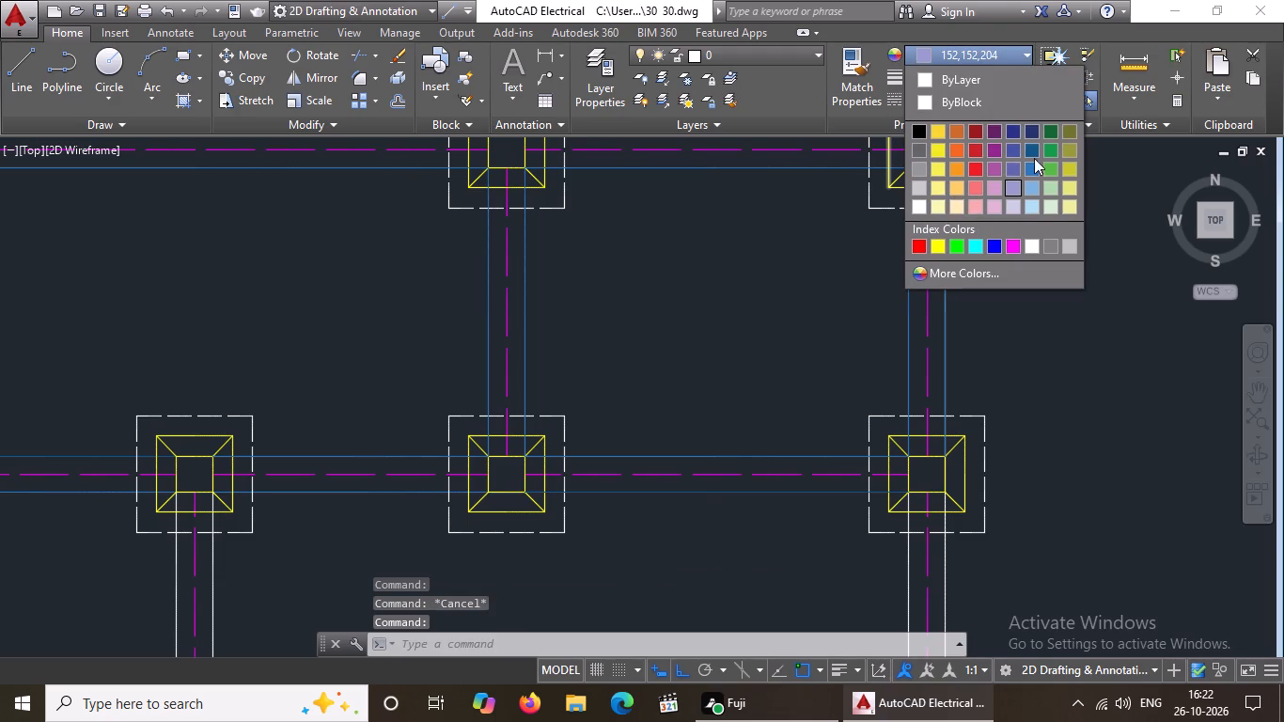
left_click(1033, 167)
key("Escape")
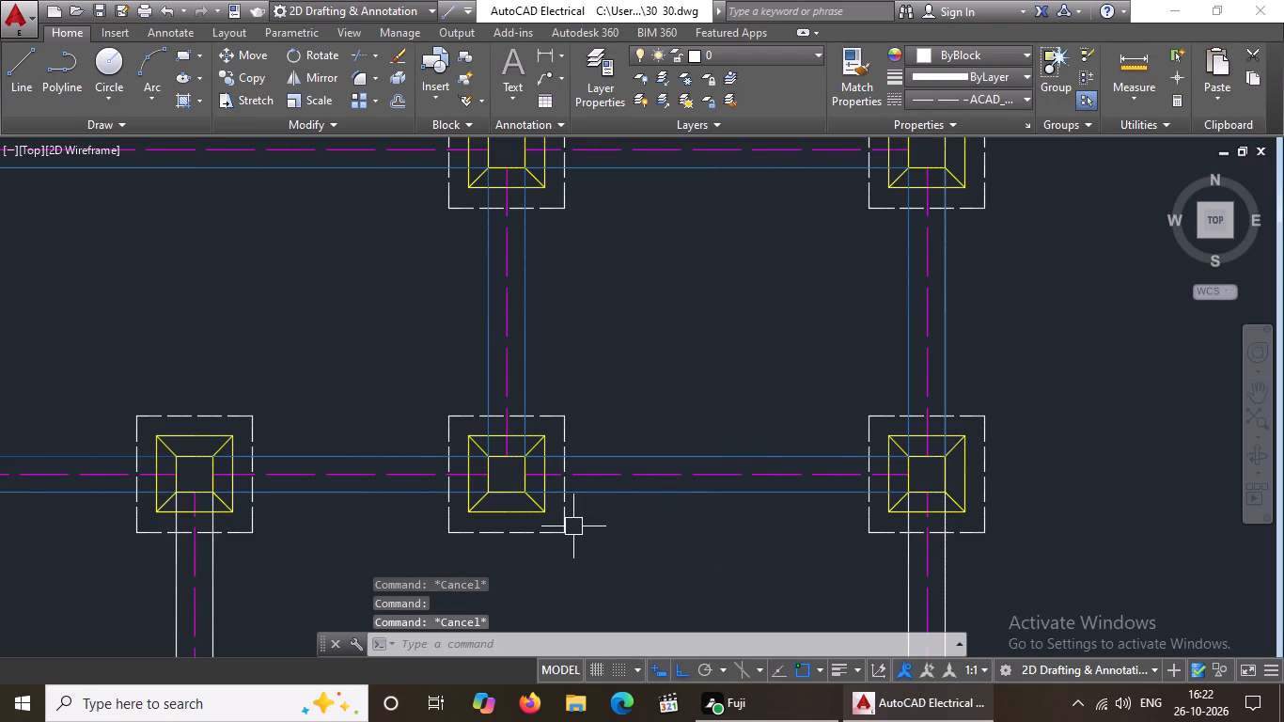
Colour both vertical beam lines running down from the second row's first footing blue (39,118,187).
scroll(798, 463, "down", 3)
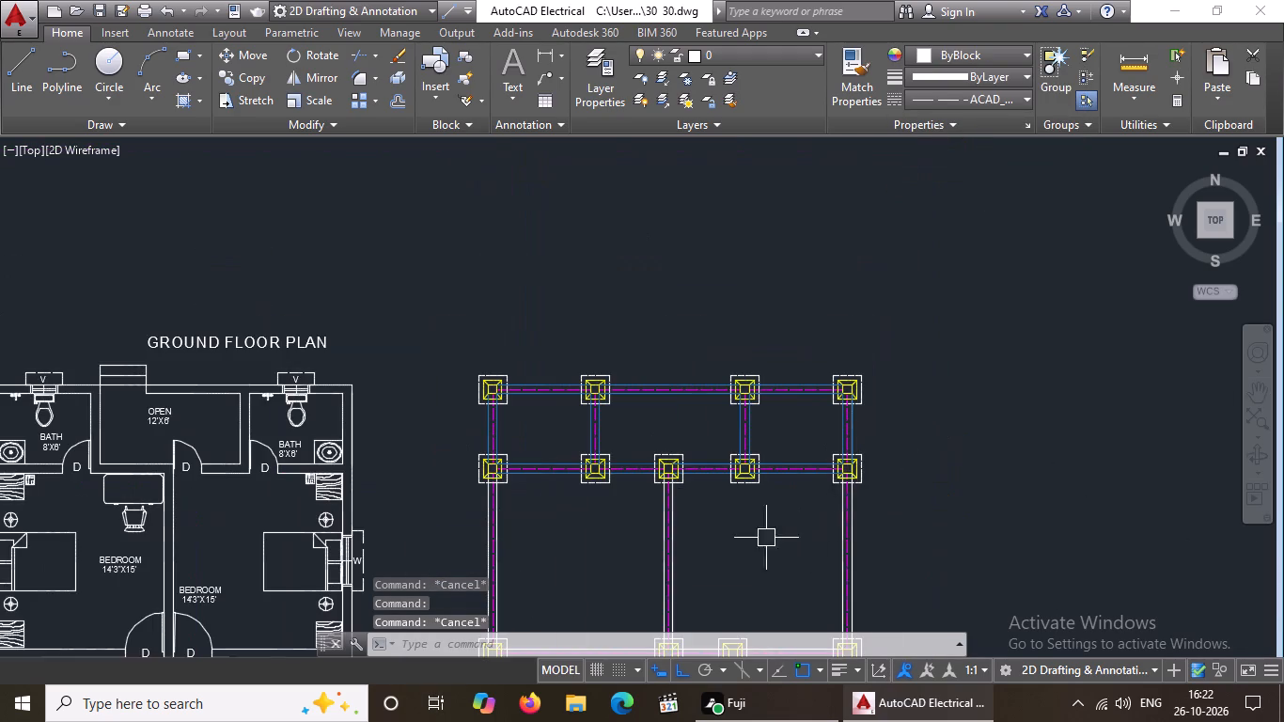
middle_click_drag(747, 504, 923, 400)
scroll(657, 343, "up", 2)
scroll(750, 493, "up", 2)
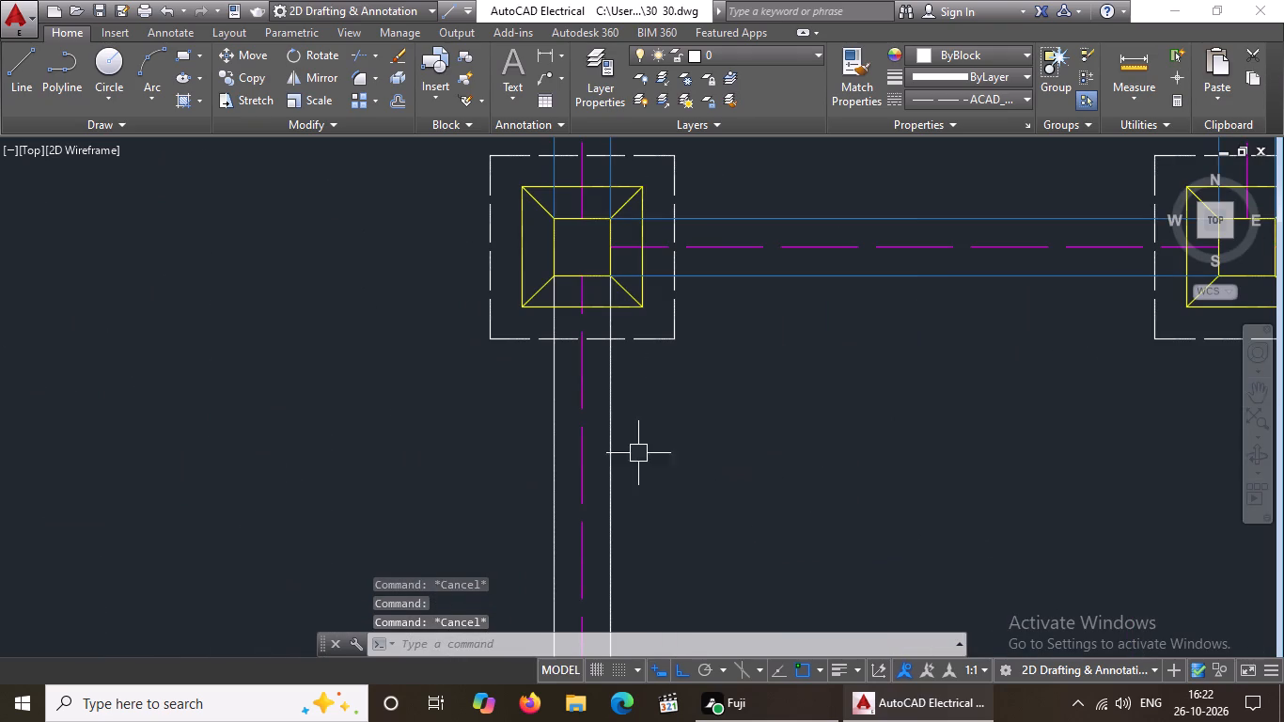
left_click(556, 390)
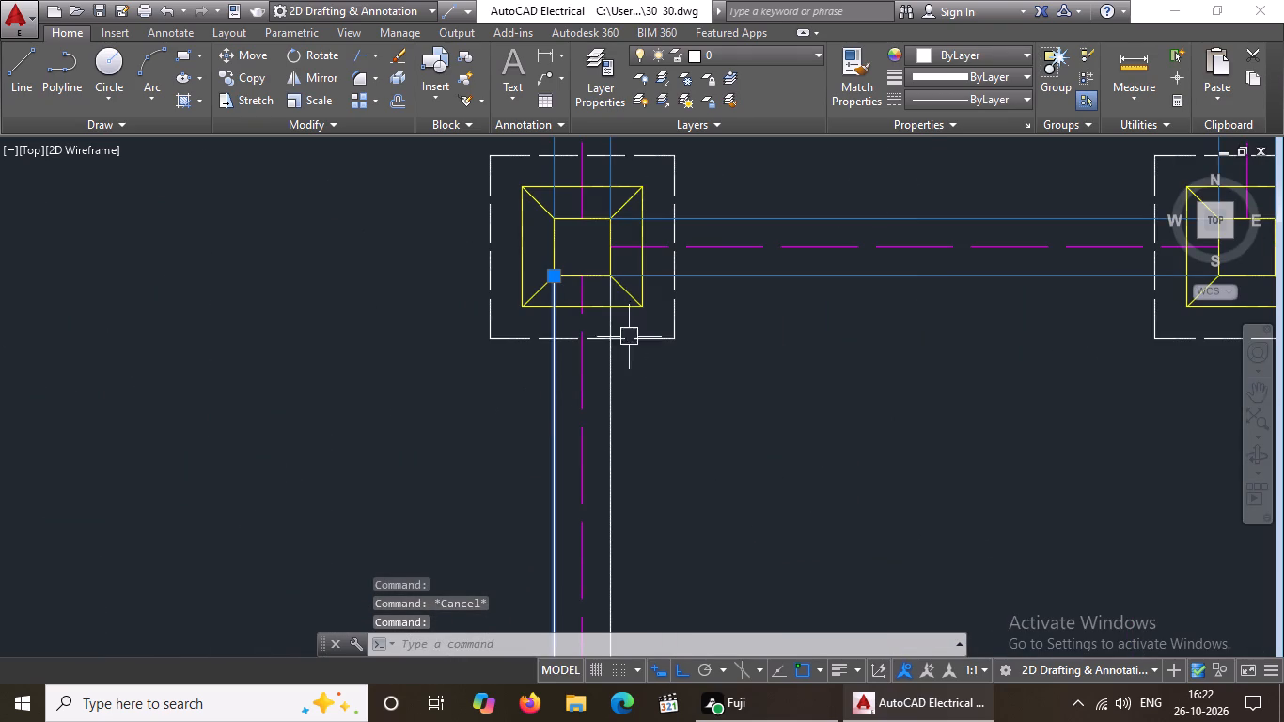
left_click(1012, 45)
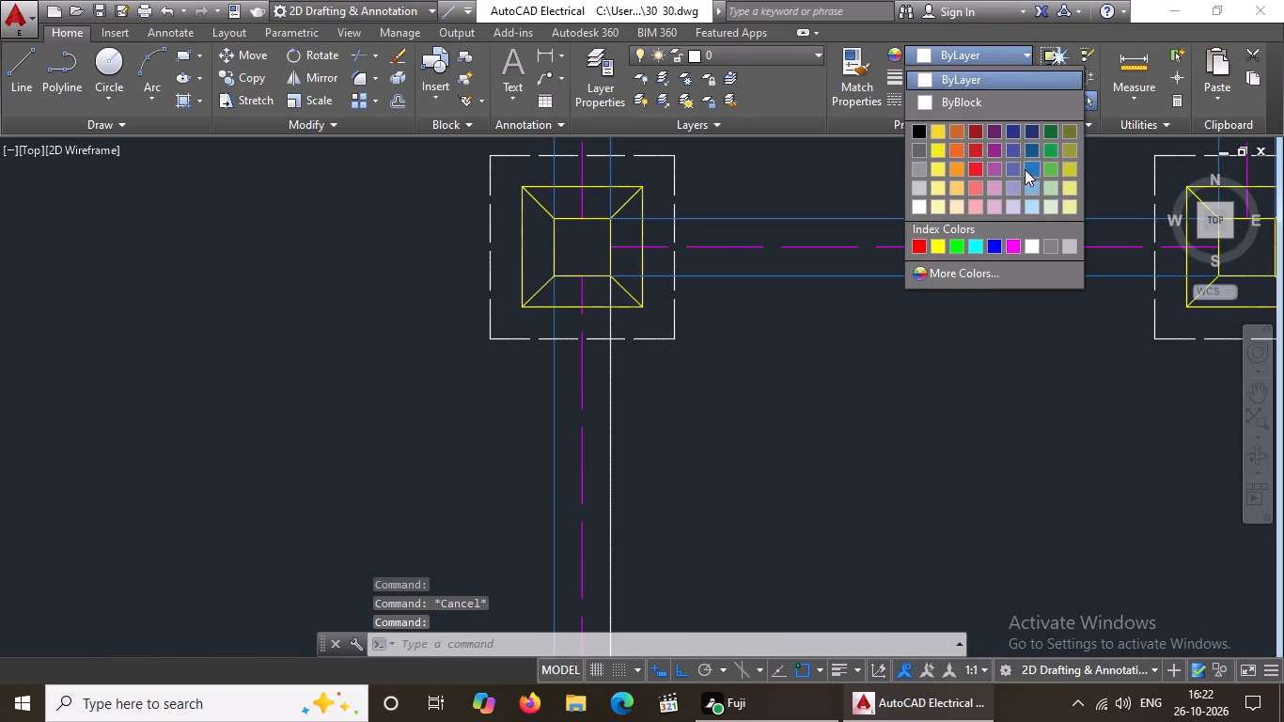
left_click(1030, 164)
key("Escape")
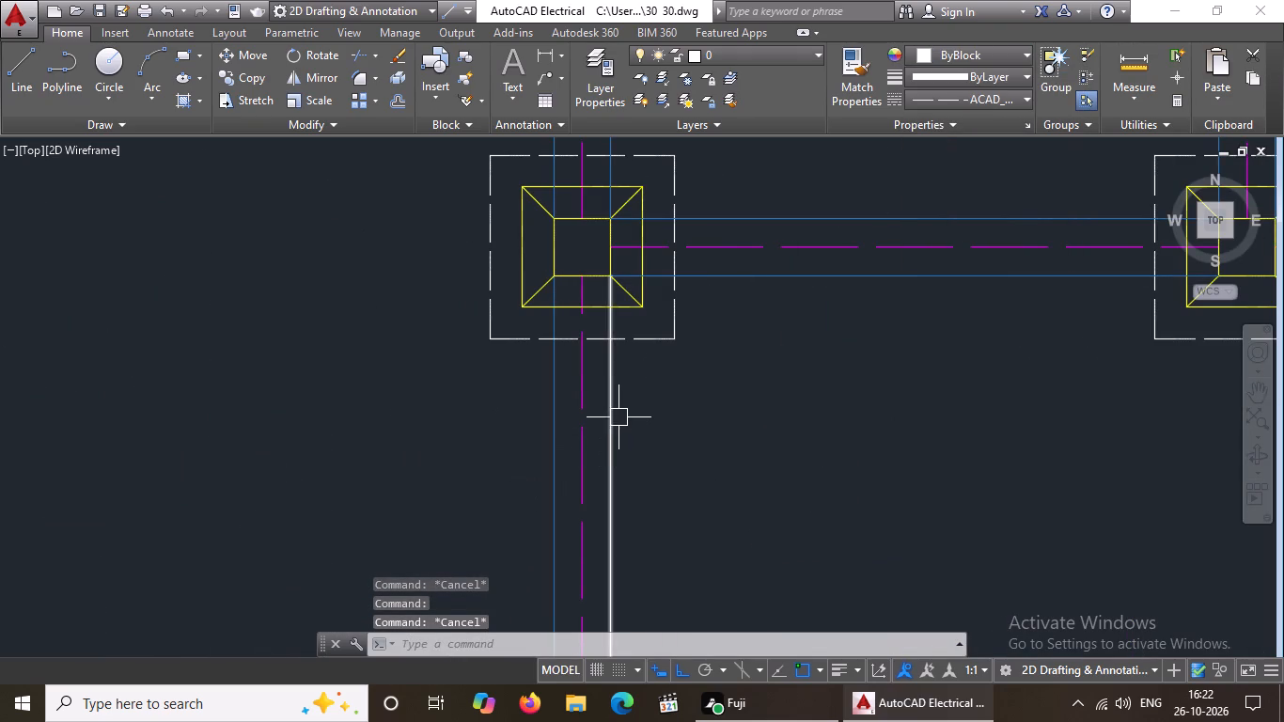
left_click(610, 428)
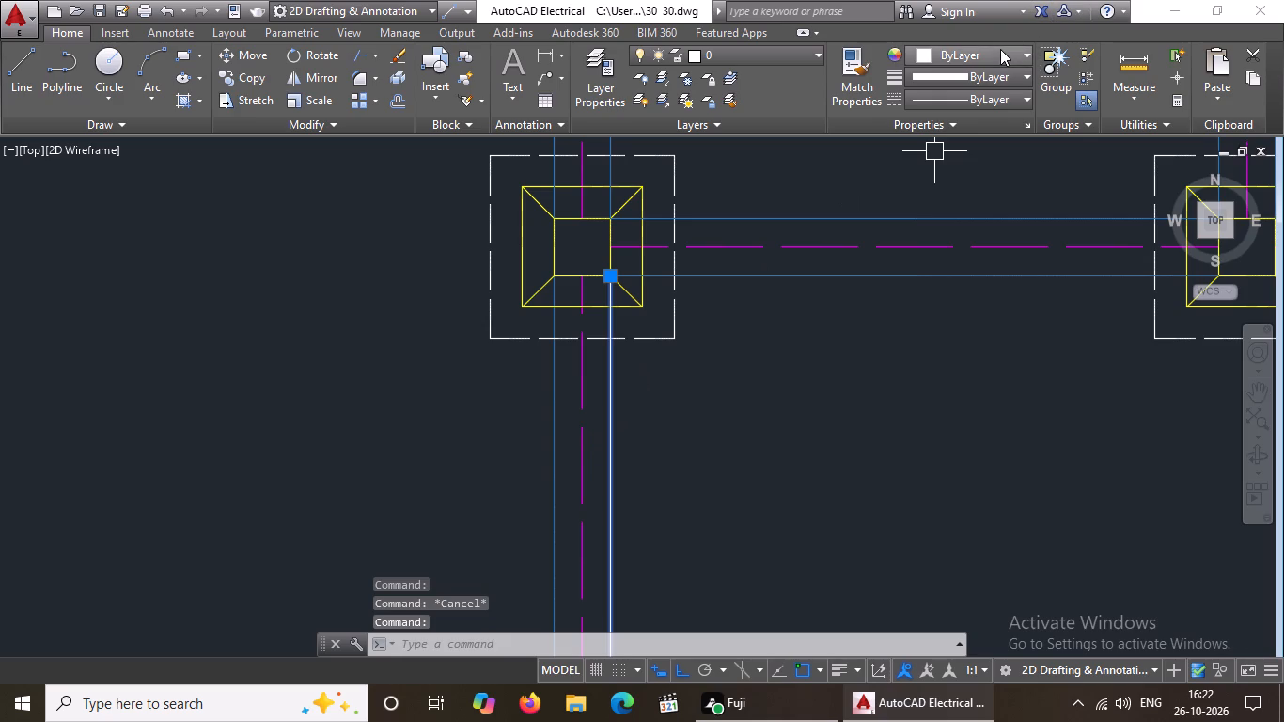
left_click(999, 55)
left_click(1035, 165)
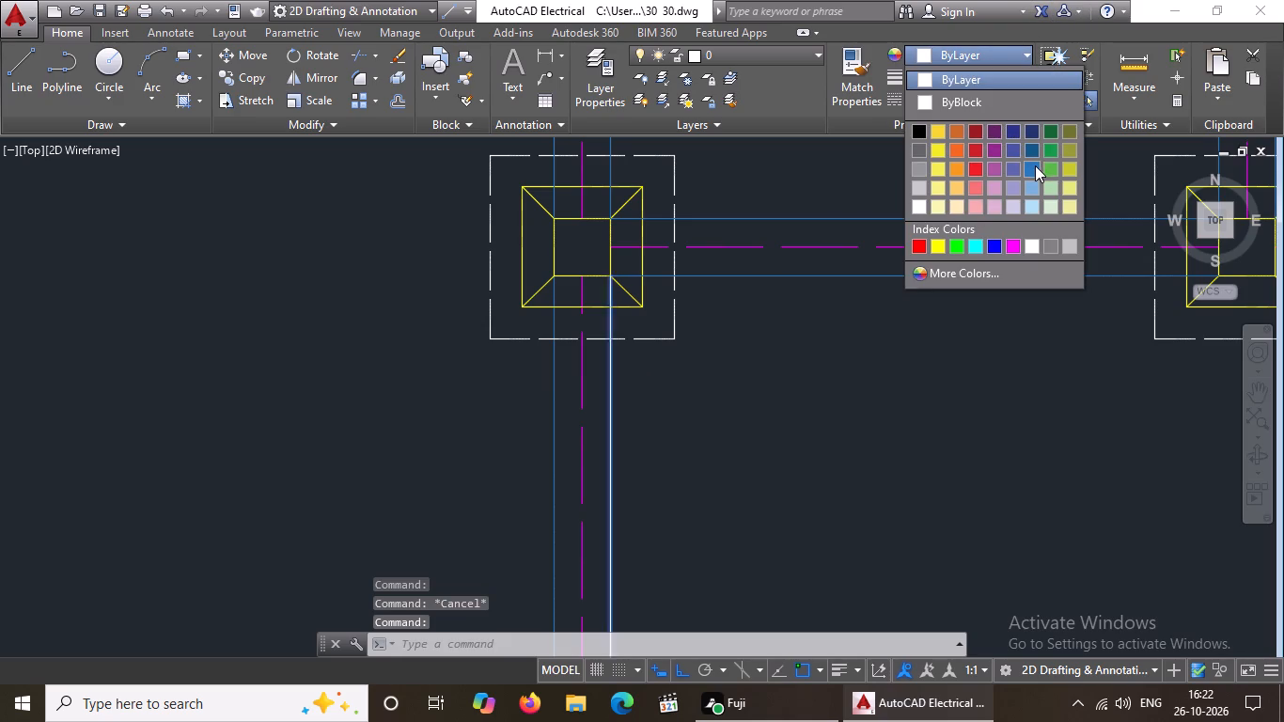
scroll(839, 346, "down", 2)
key("Escape")
Colour the left line of the vertical beam below the second row's third footing blue (39,118,187).
scroll(834, 361, "down", 3)
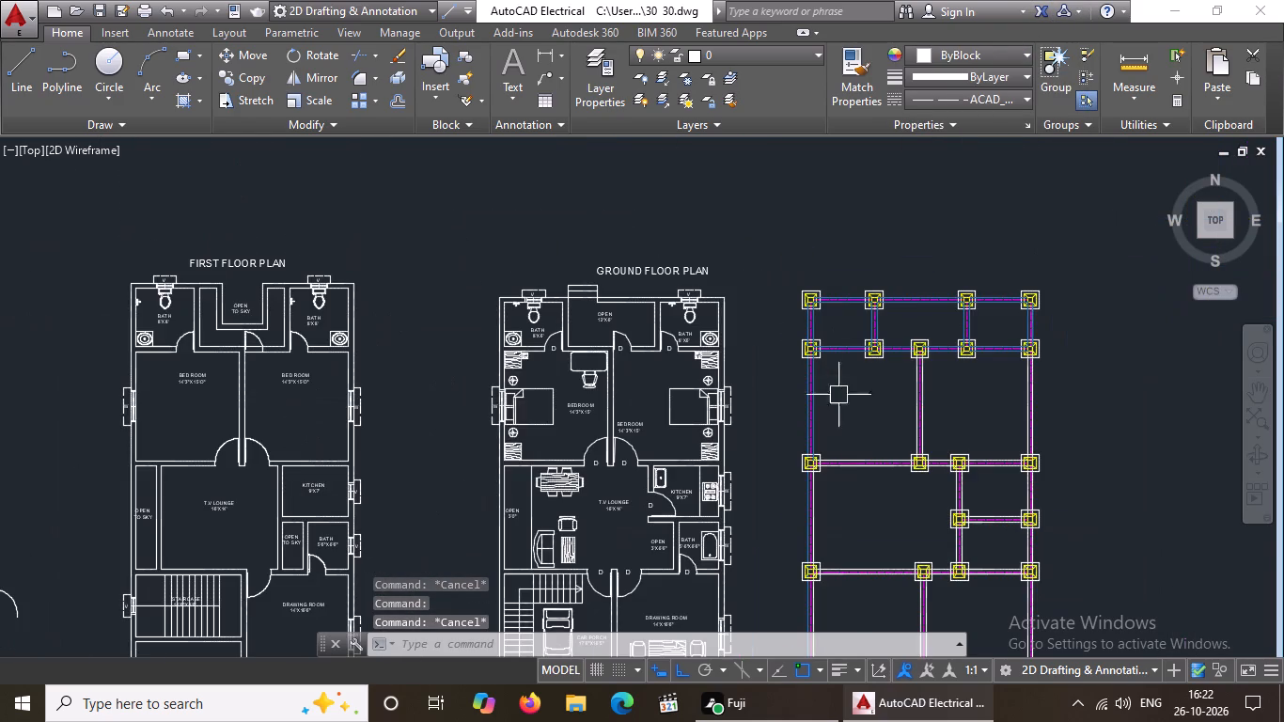
scroll(858, 443, "up", 3)
scroll(629, 532, "up", 1)
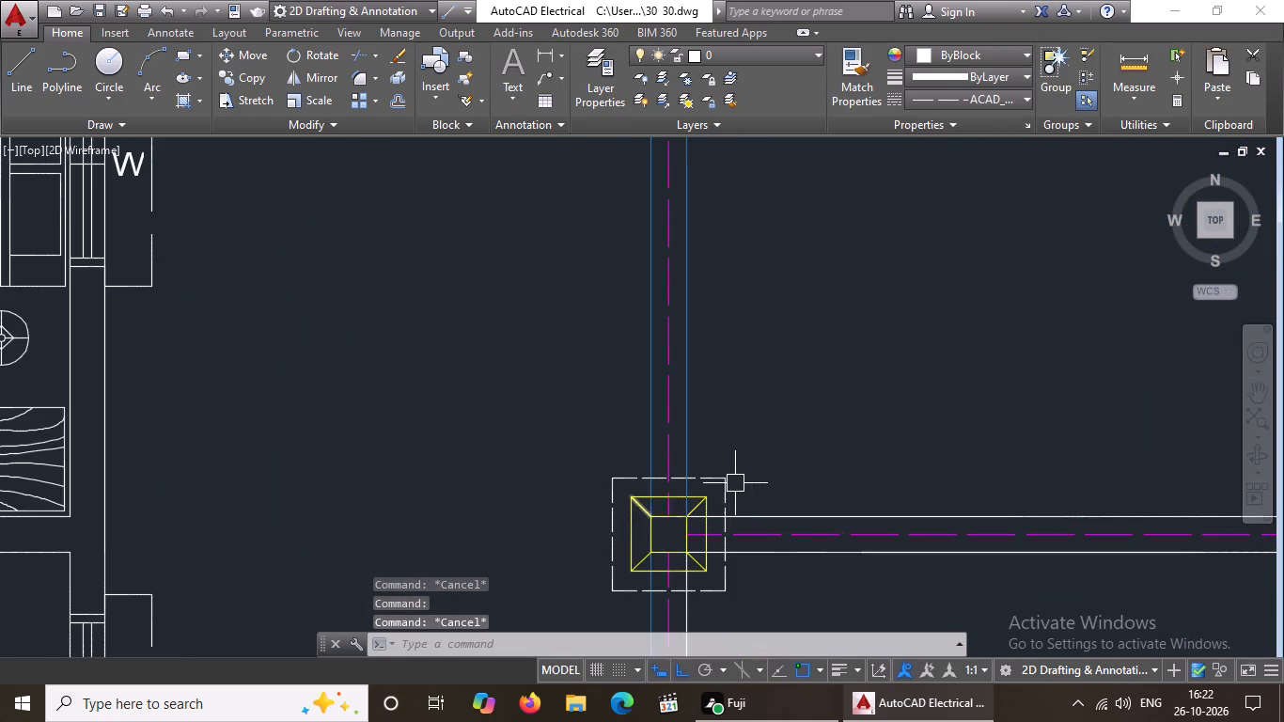
scroll(769, 433, "down", 3)
scroll(964, 362, "up", 2)
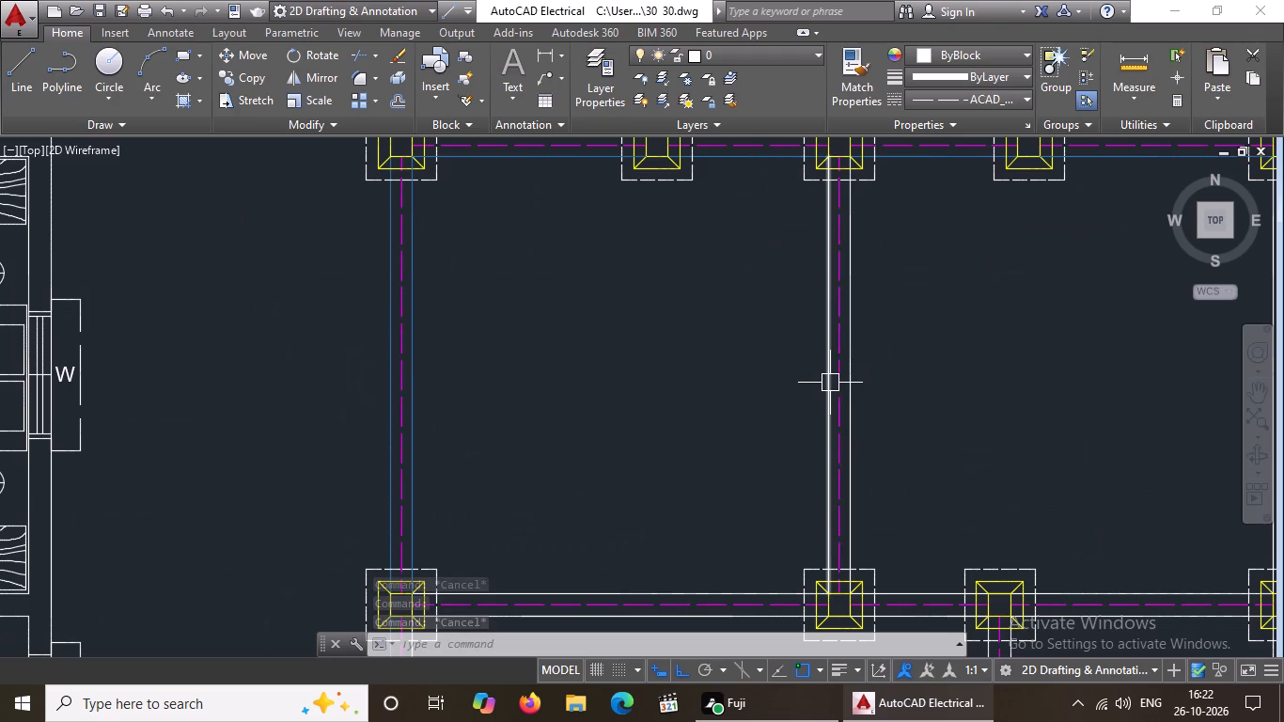
left_click(830, 383)
left_click(977, 52)
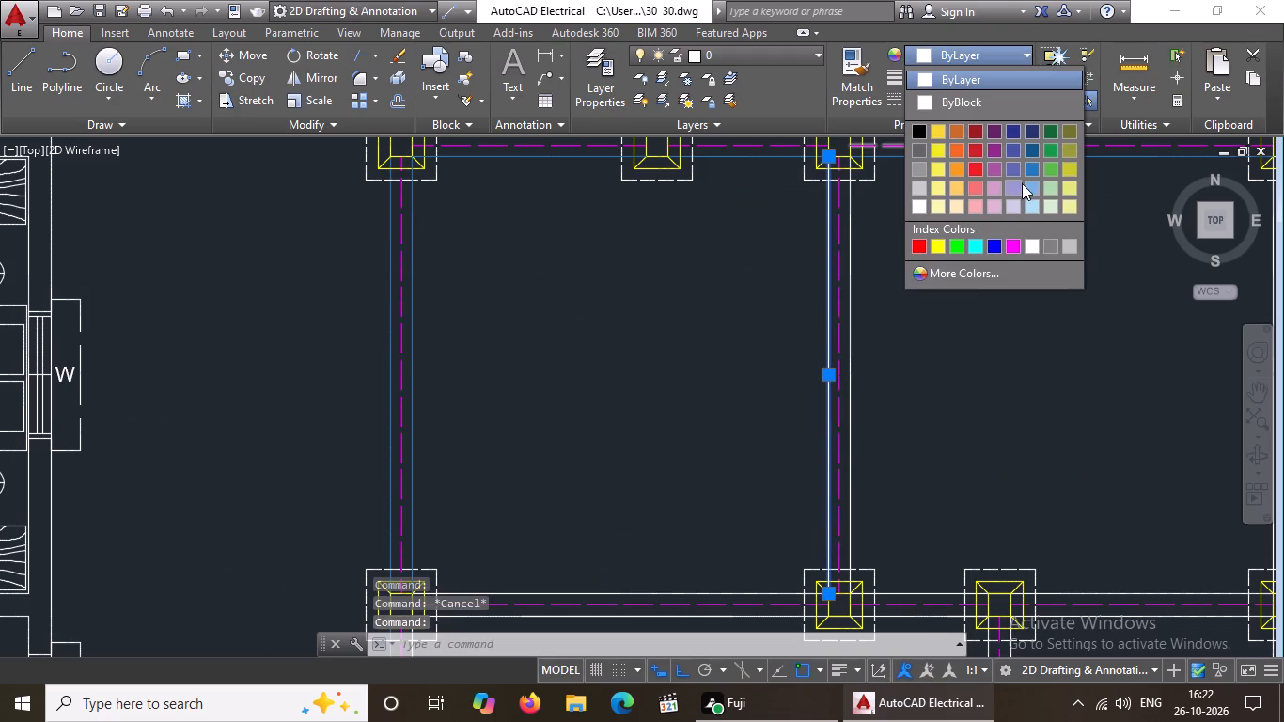
left_click(1032, 163)
key("Escape")
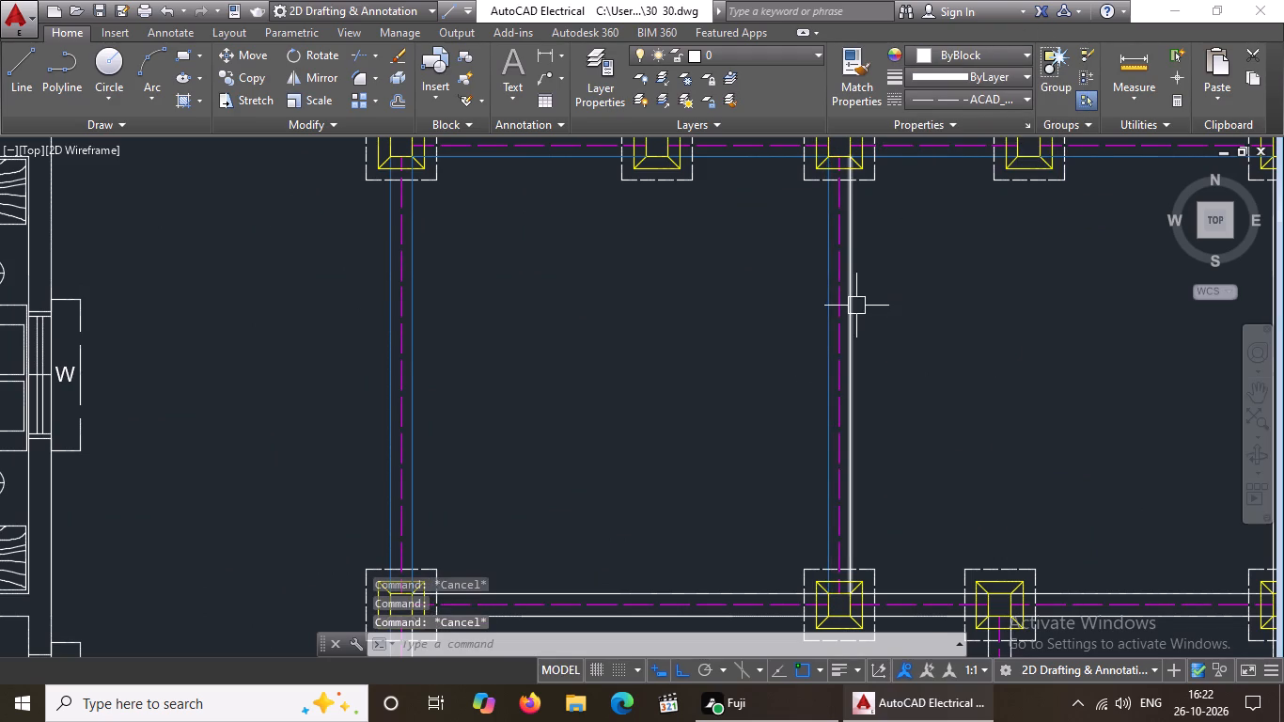
Colour the right line of the vertical beam below the second row's third footing blue (39,118,187).
scroll(856, 306, "up", 1)
left_click(839, 296)
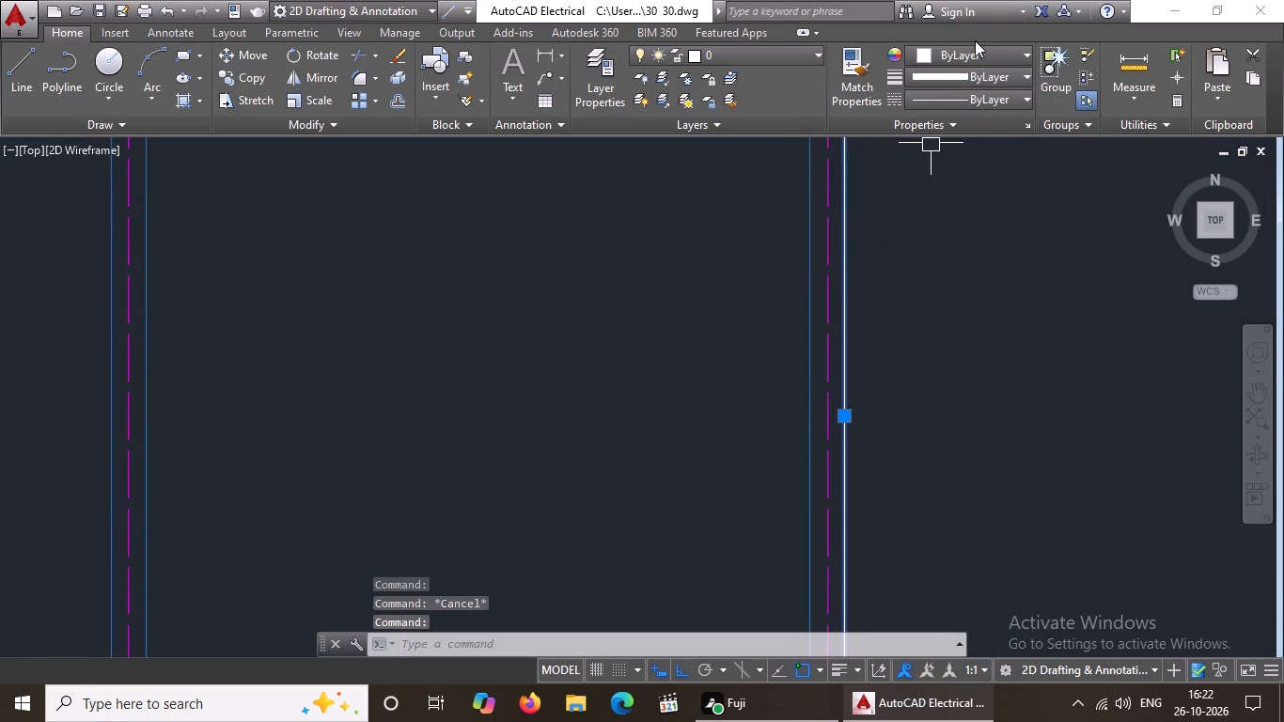
left_click(972, 52)
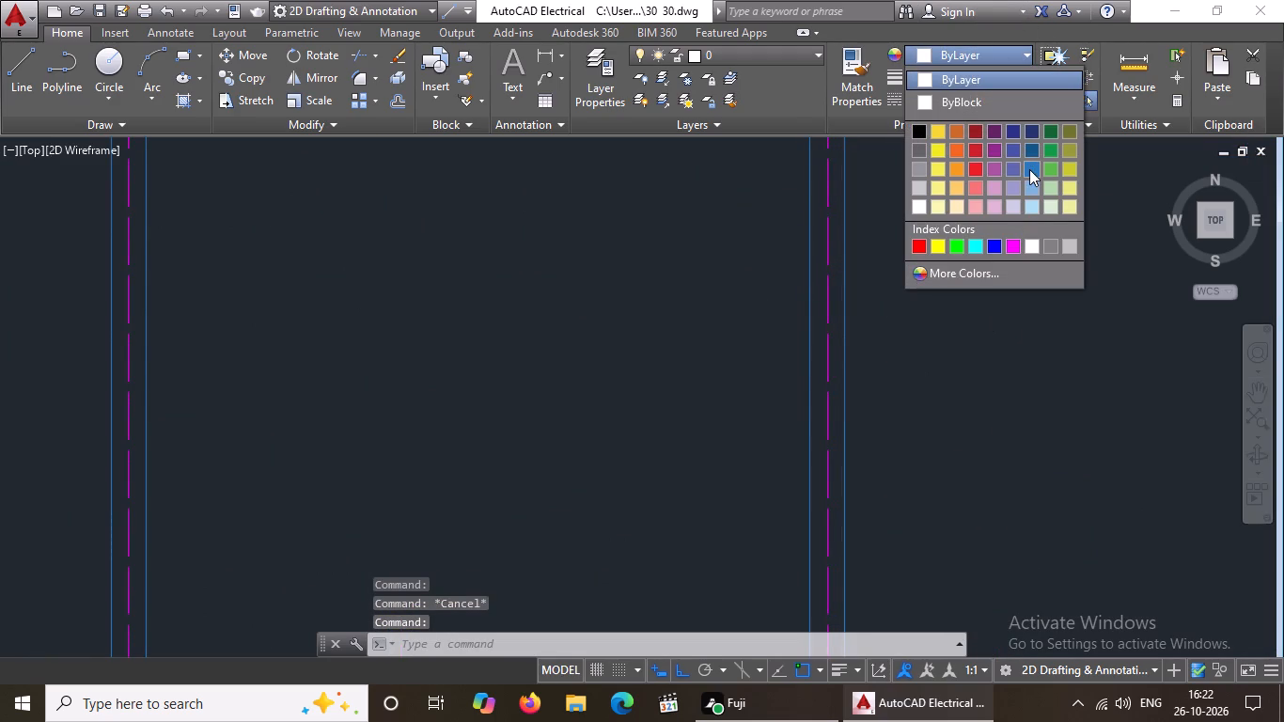
left_click(1029, 169)
scroll(853, 349, "down", 2)
key("Escape")
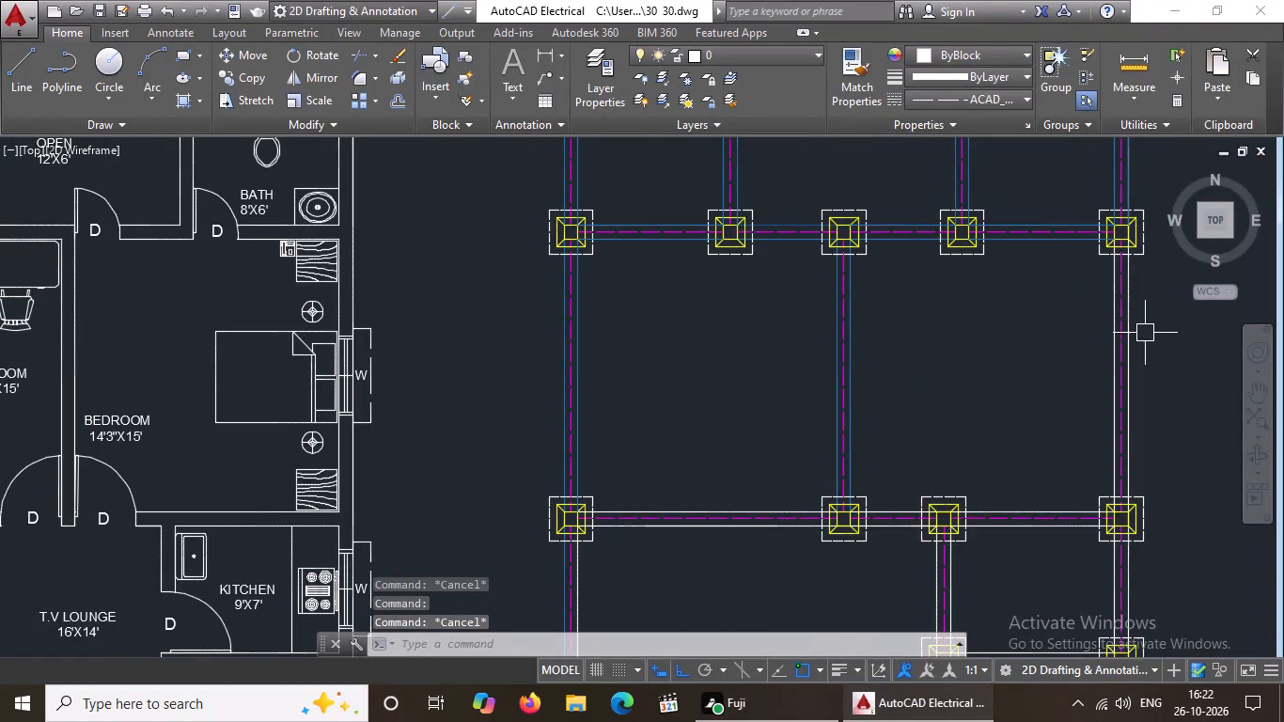
Colour the left line of the vertical beam below the second row's last footing blue (39,118,187).
scroll(1145, 328, "up", 3)
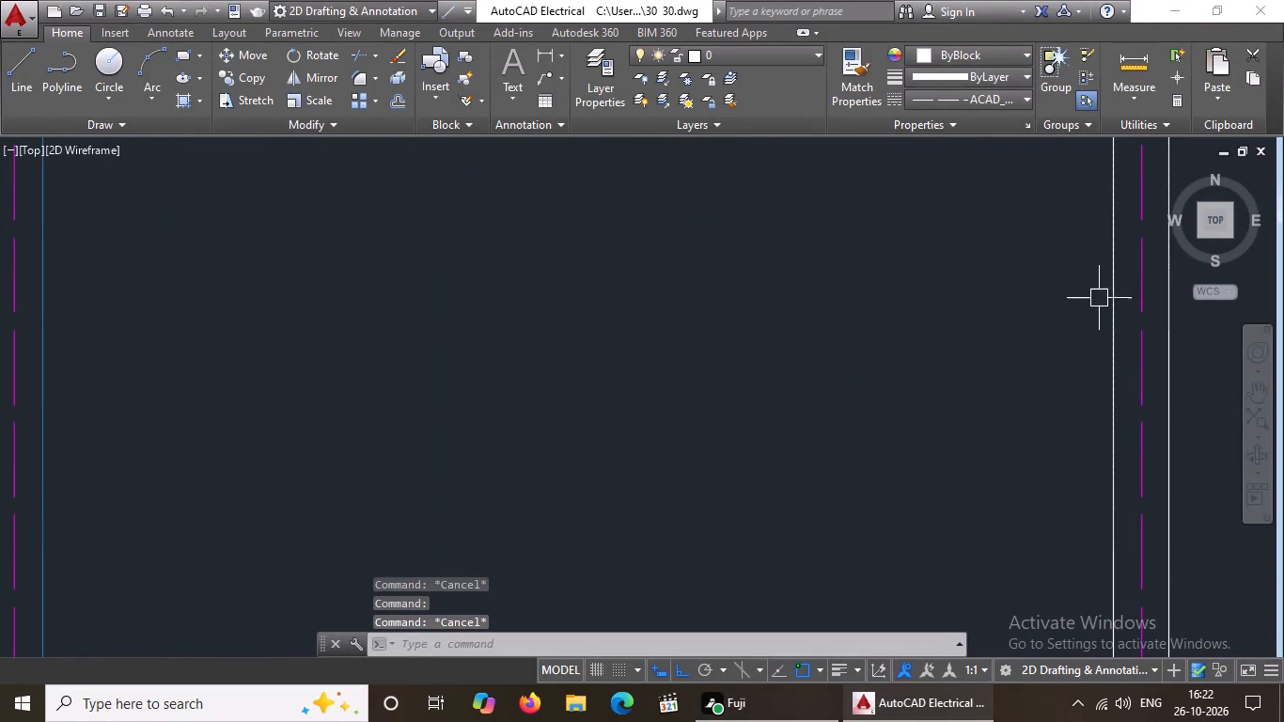
left_click(1112, 288)
left_click(989, 59)
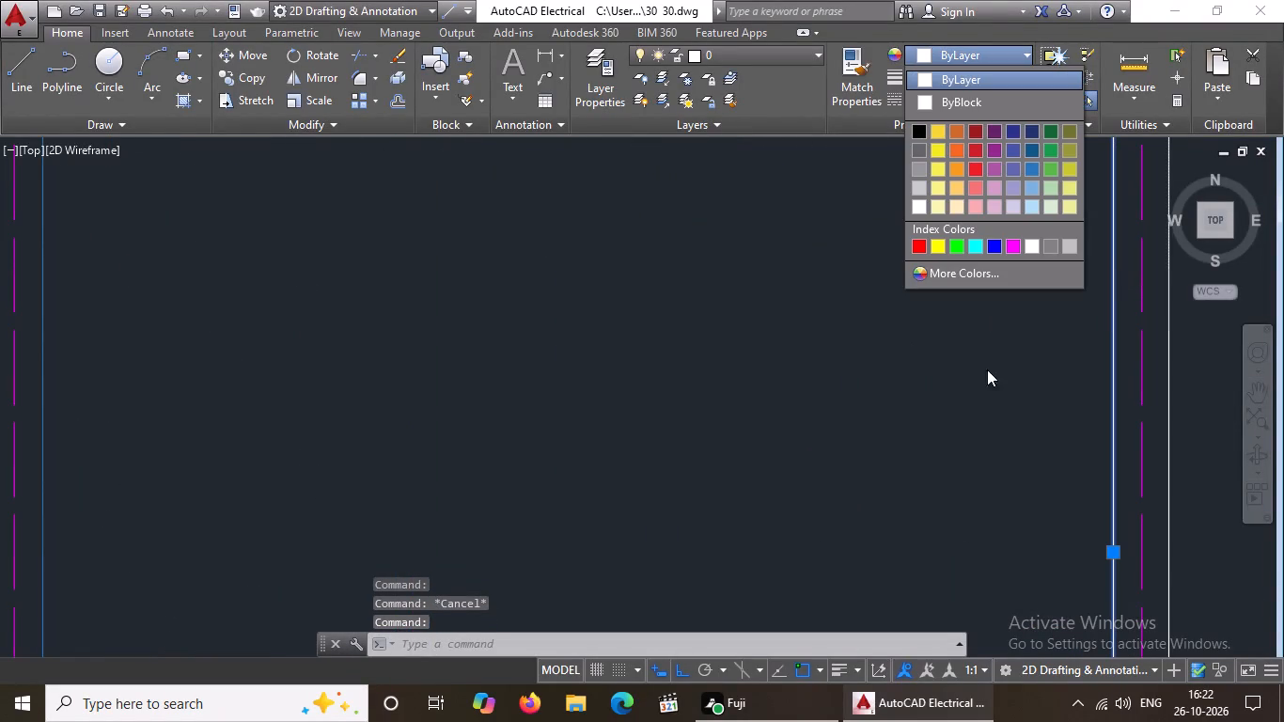
left_click(1033, 165)
scroll(906, 265, "down", 6)
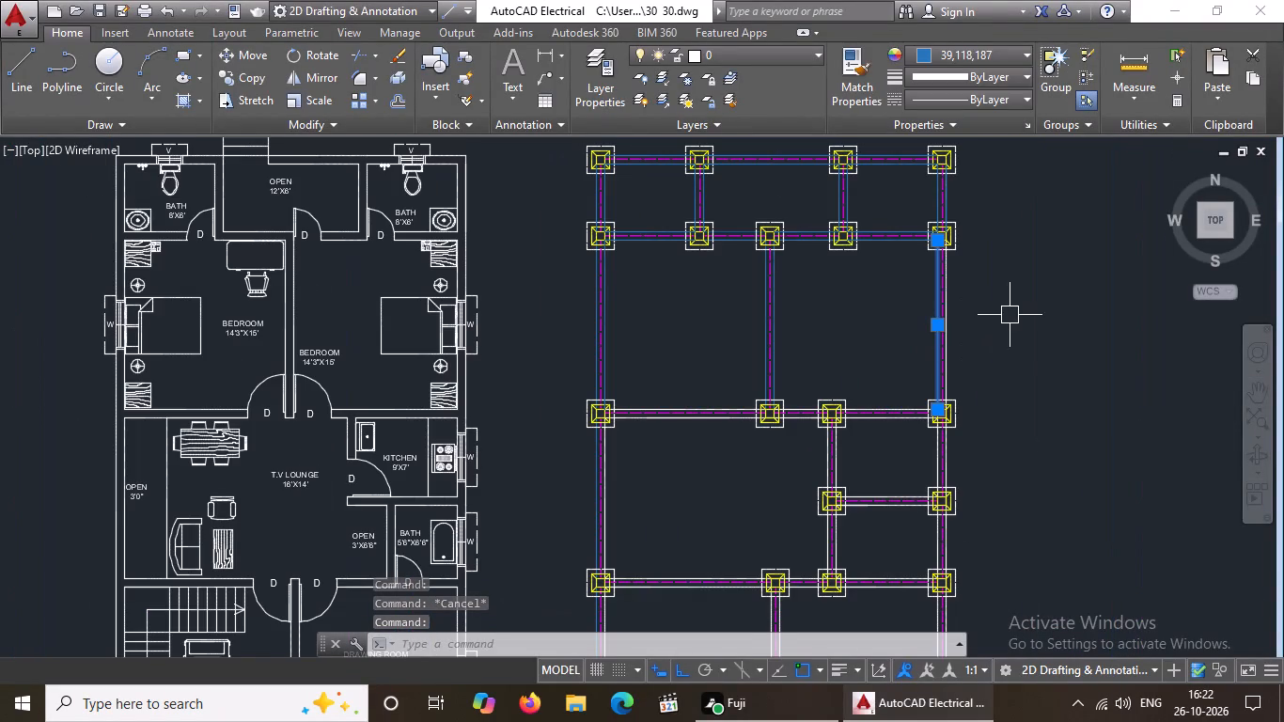
scroll(943, 219, "up", 4)
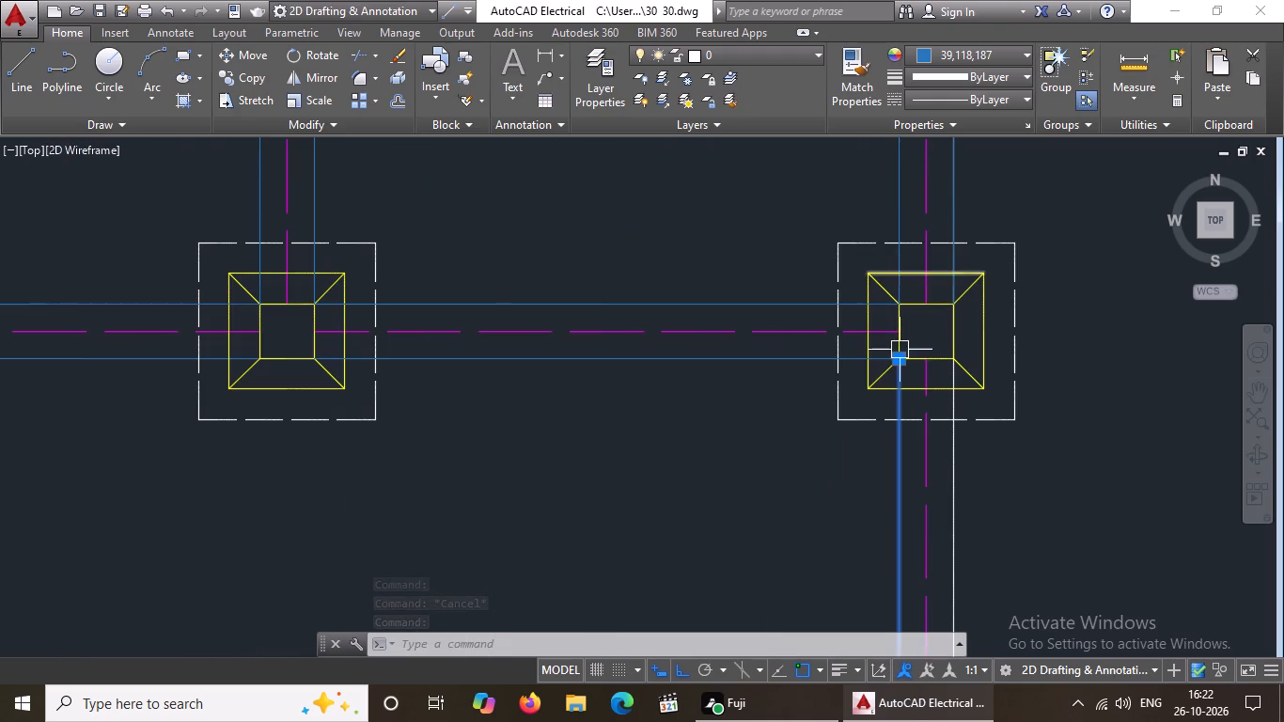
scroll(907, 310, "down", 5)
scroll(904, 529, "up", 2)
key("Escape")
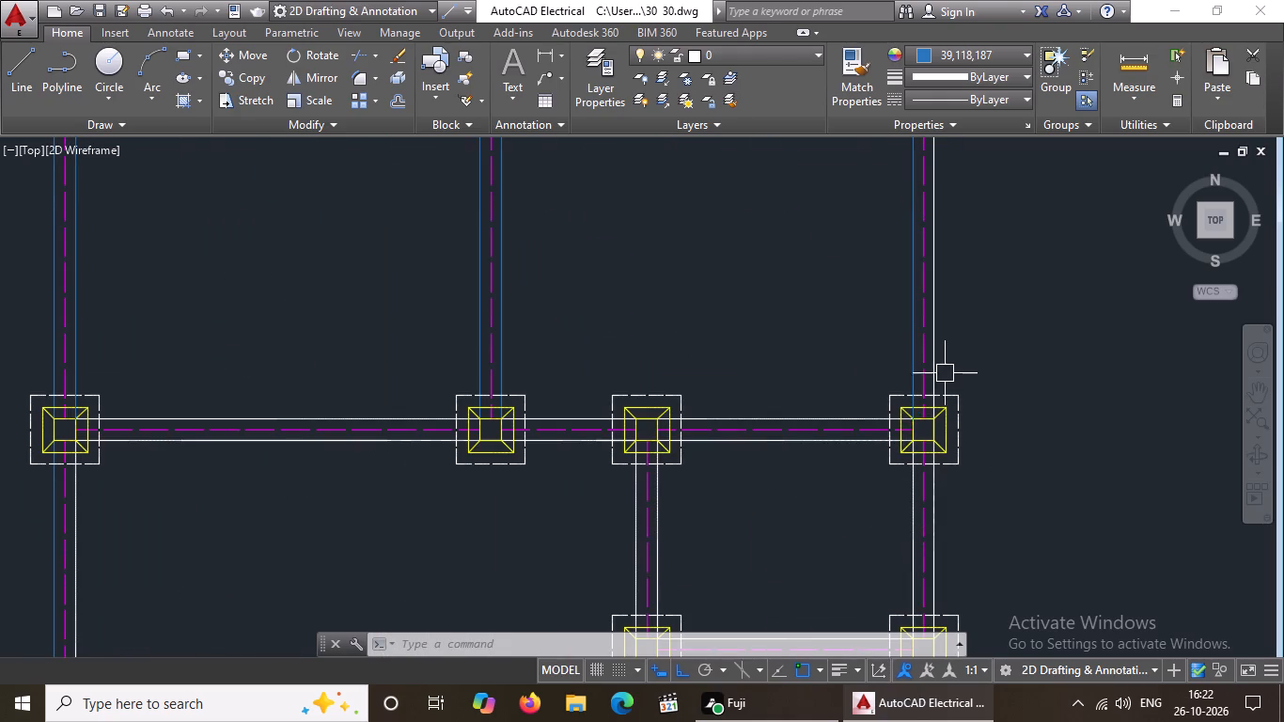
Colour the right line of the vertical beam below the second row's last footing blue (39,118,187).
scroll(917, 330, "up", 3)
left_click(979, 362)
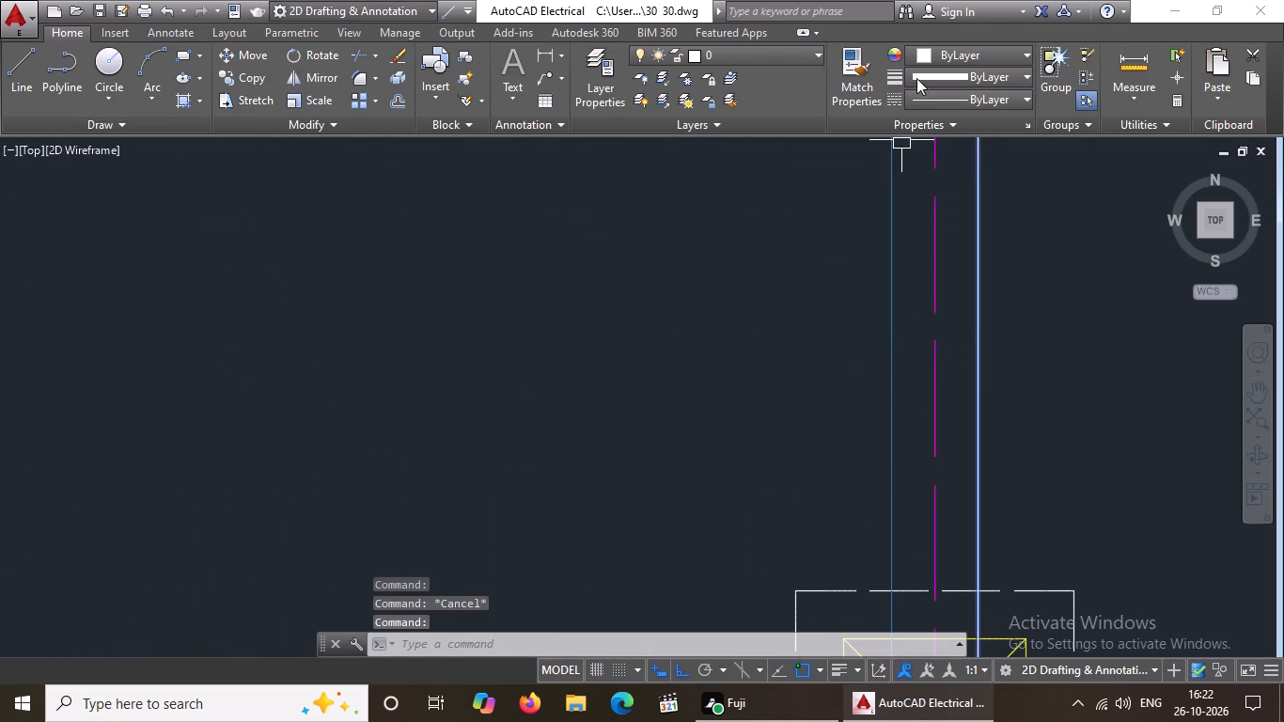
left_click(965, 60)
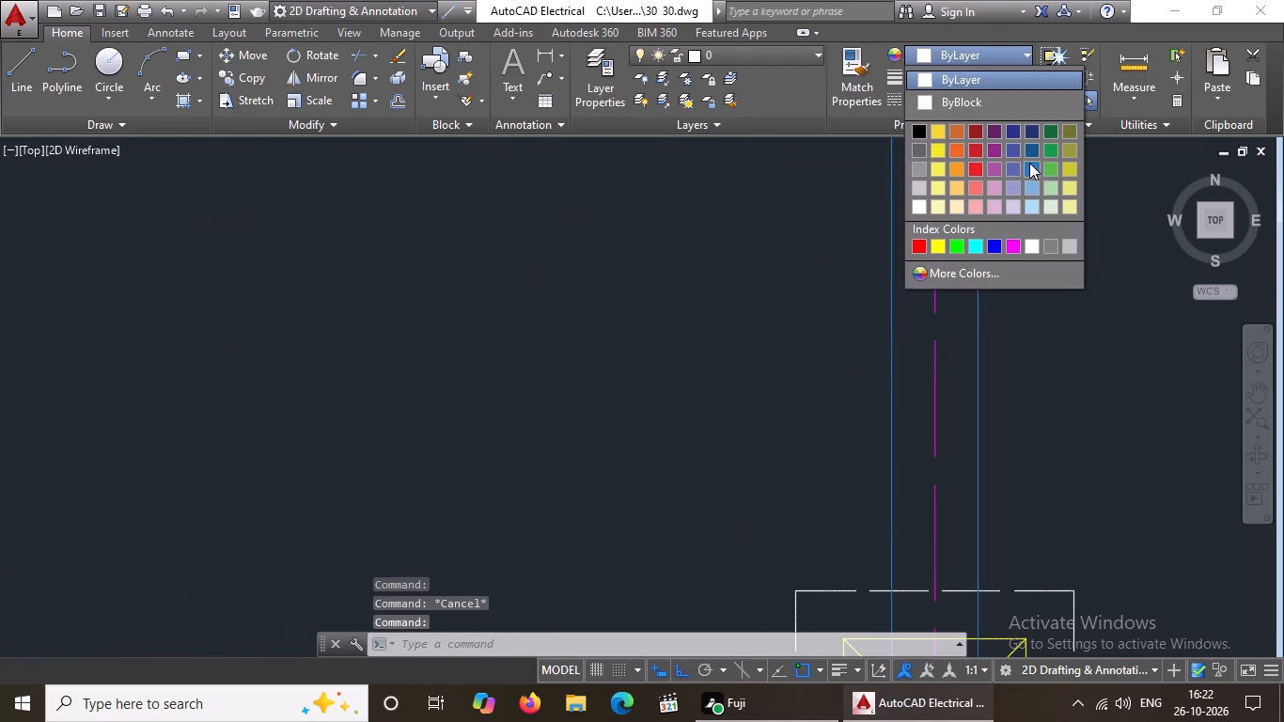
left_click(1029, 163)
scroll(1015, 306, "down", 4)
key("Escape")
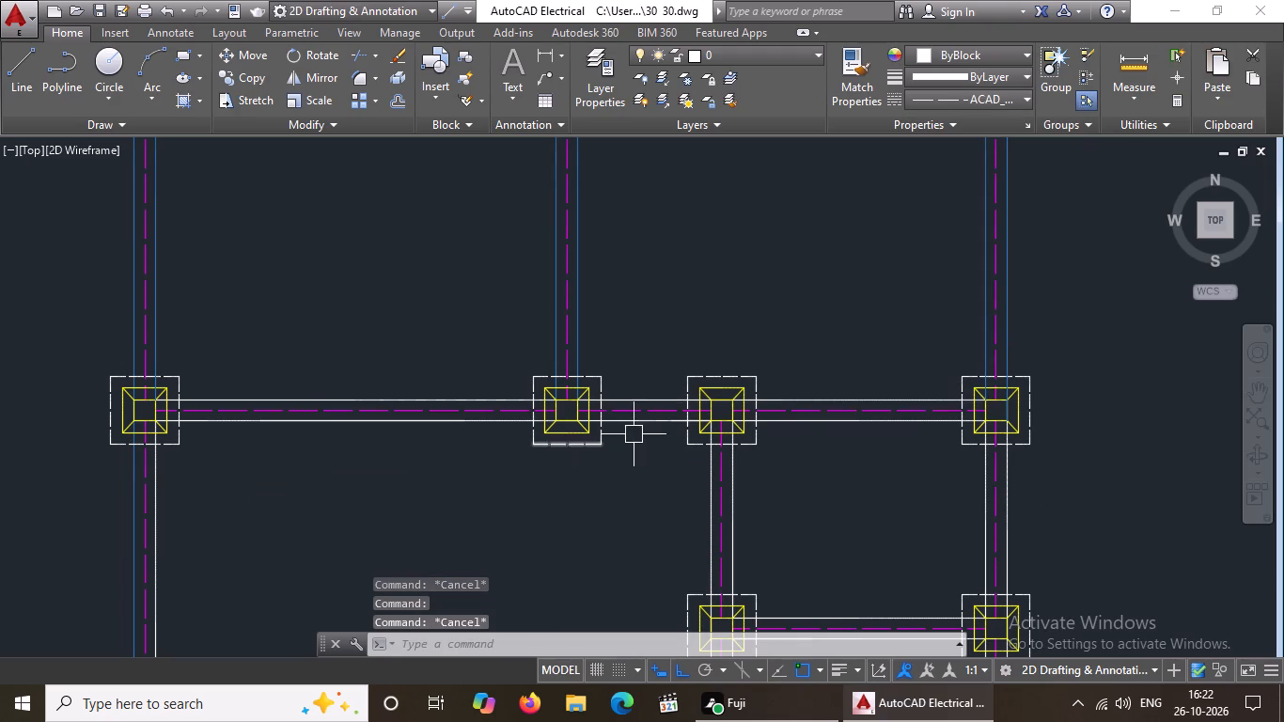
Shorten that right beam line so it ends at the upper right corner of the inner square in the third row's last footing.
scroll(1003, 403, "up", 1)
left_click(1006, 315)
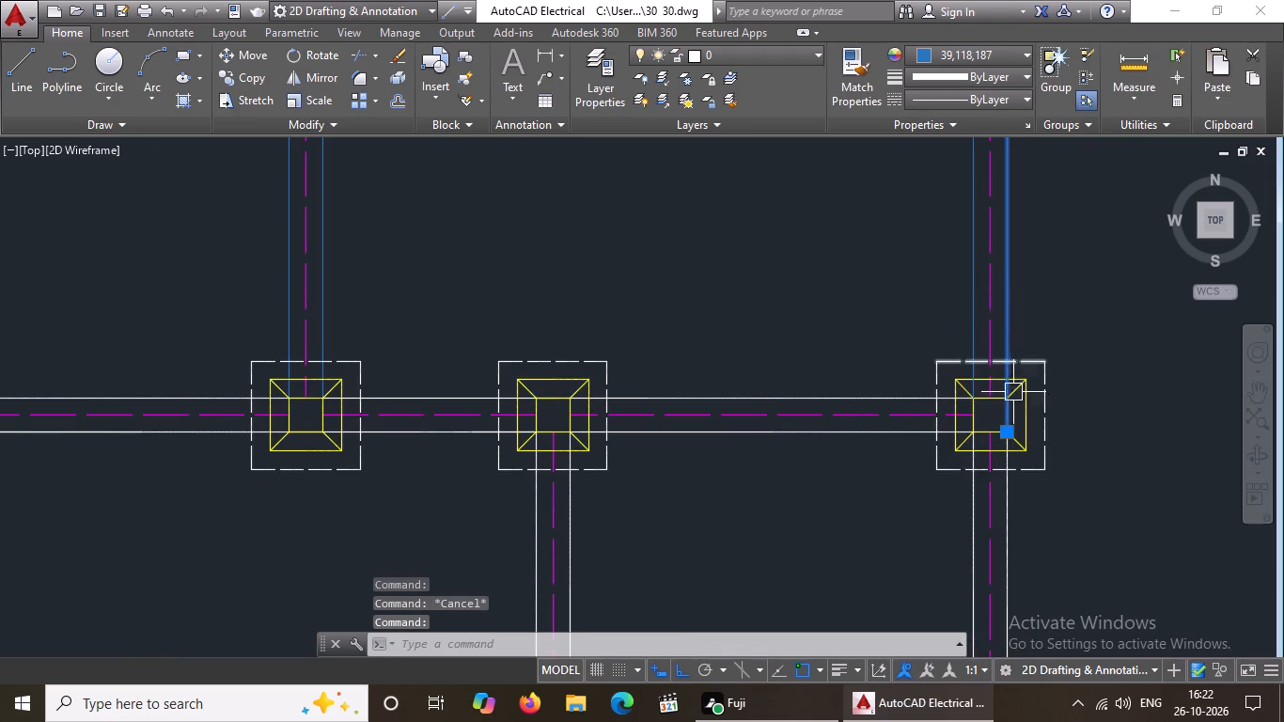
scroll(1013, 400, "up", 3)
left_click(981, 541)
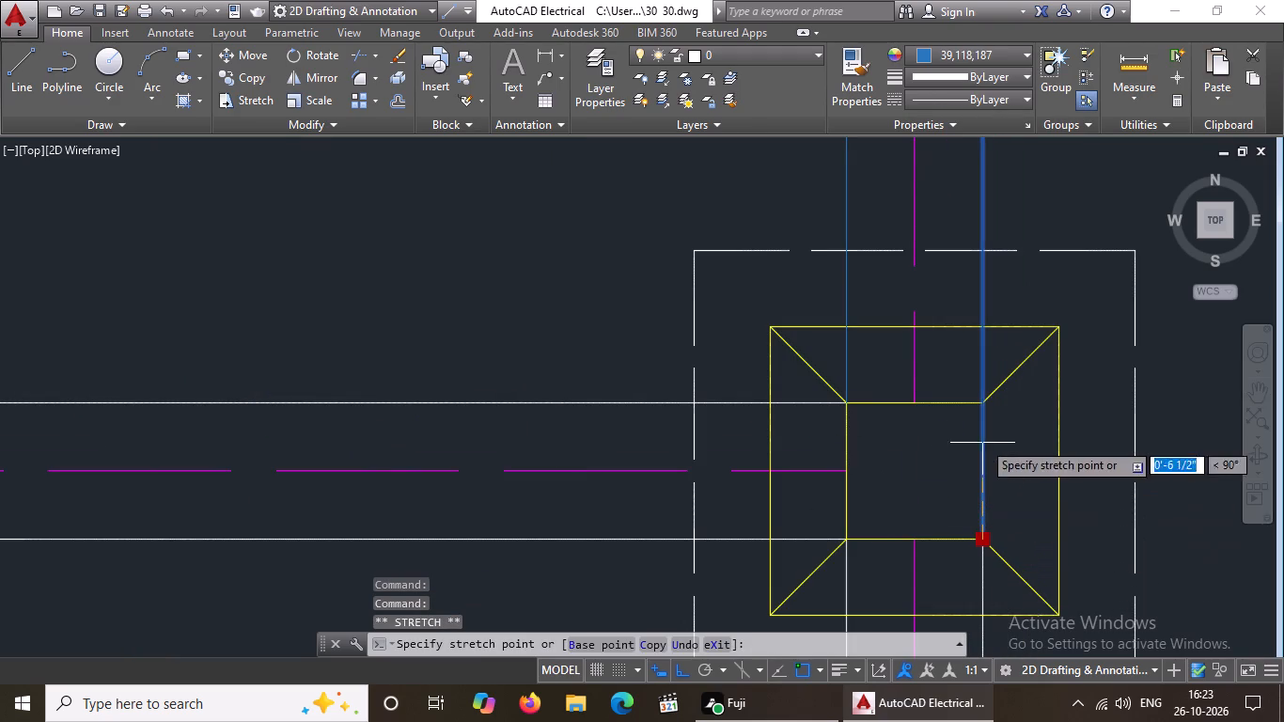
left_click(979, 400)
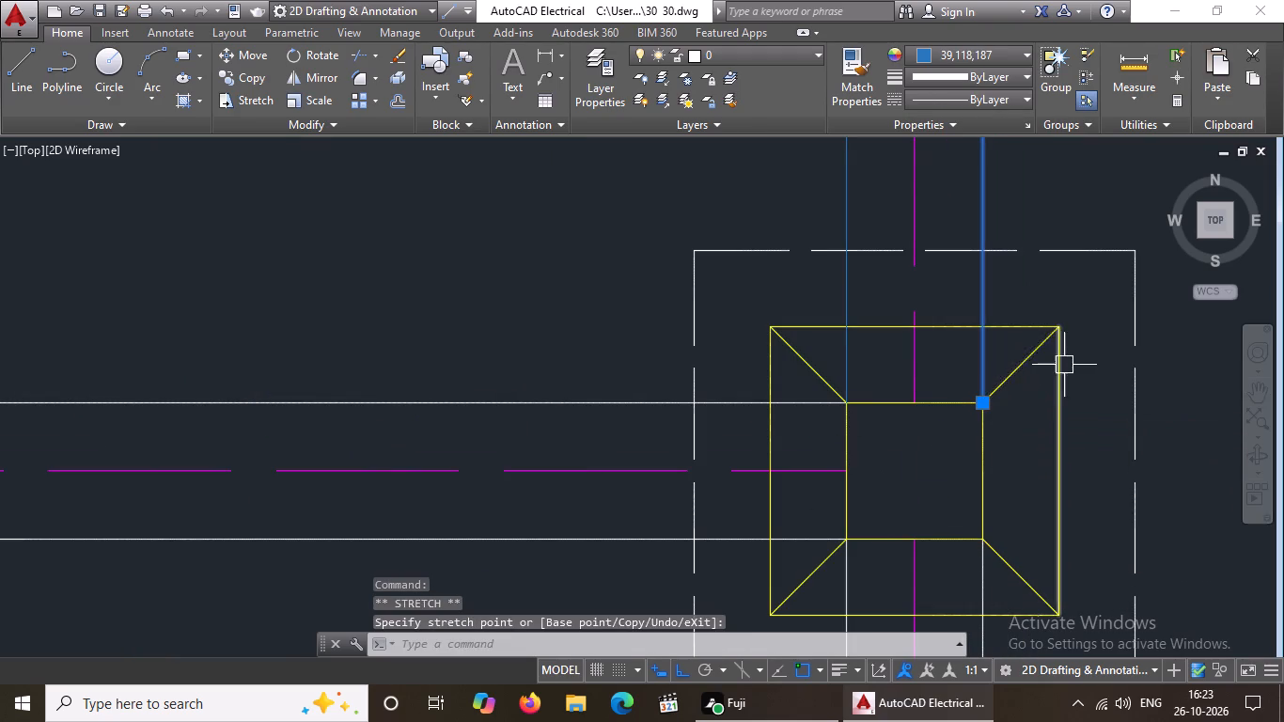
scroll(1064, 365, "down", 4)
key("Escape")
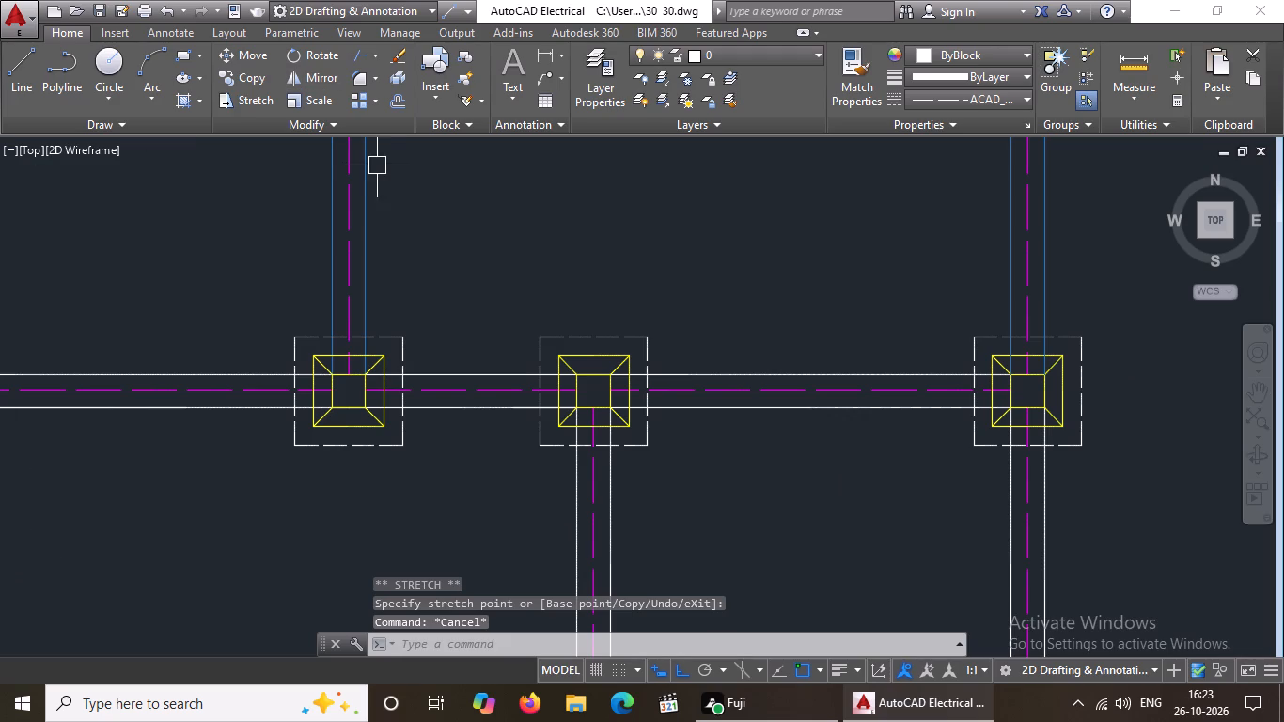
Colour the upper beam line between the first and second footings of the third row blue (39,118,187).
scroll(398, 241, "down", 1)
middle_click_drag(425, 276, 760, 407)
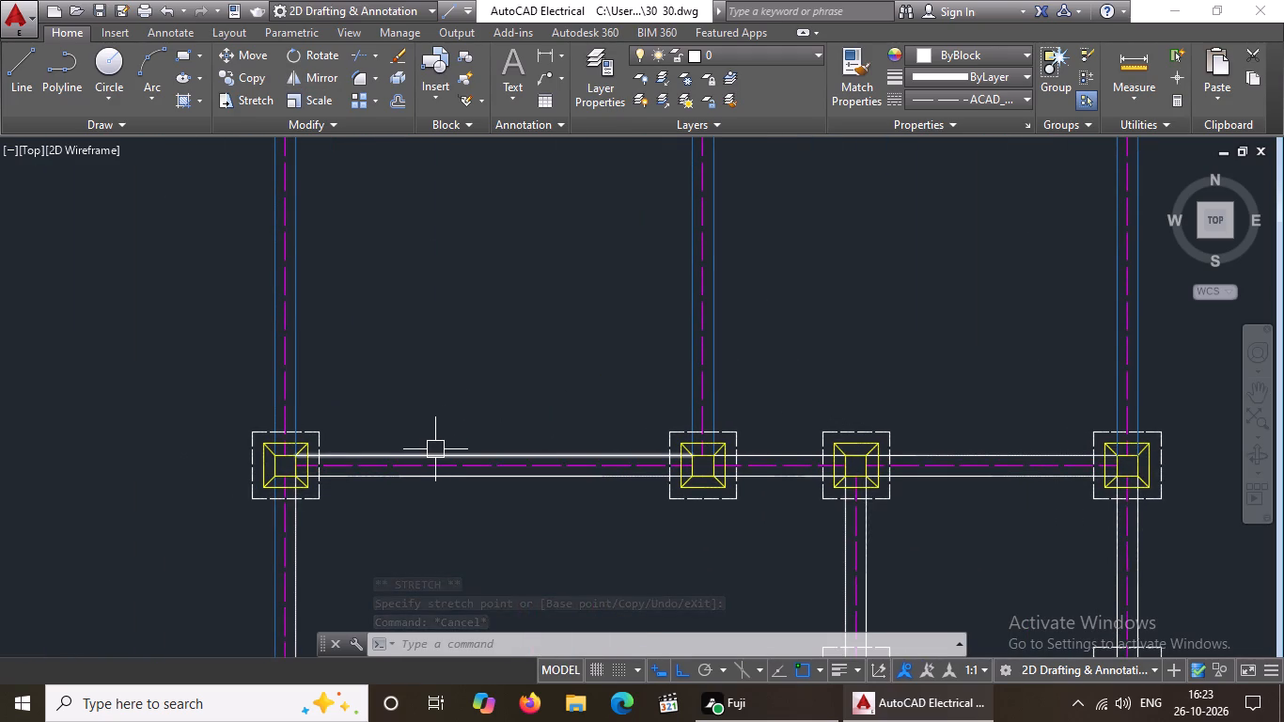
left_click(435, 449)
left_click(933, 53)
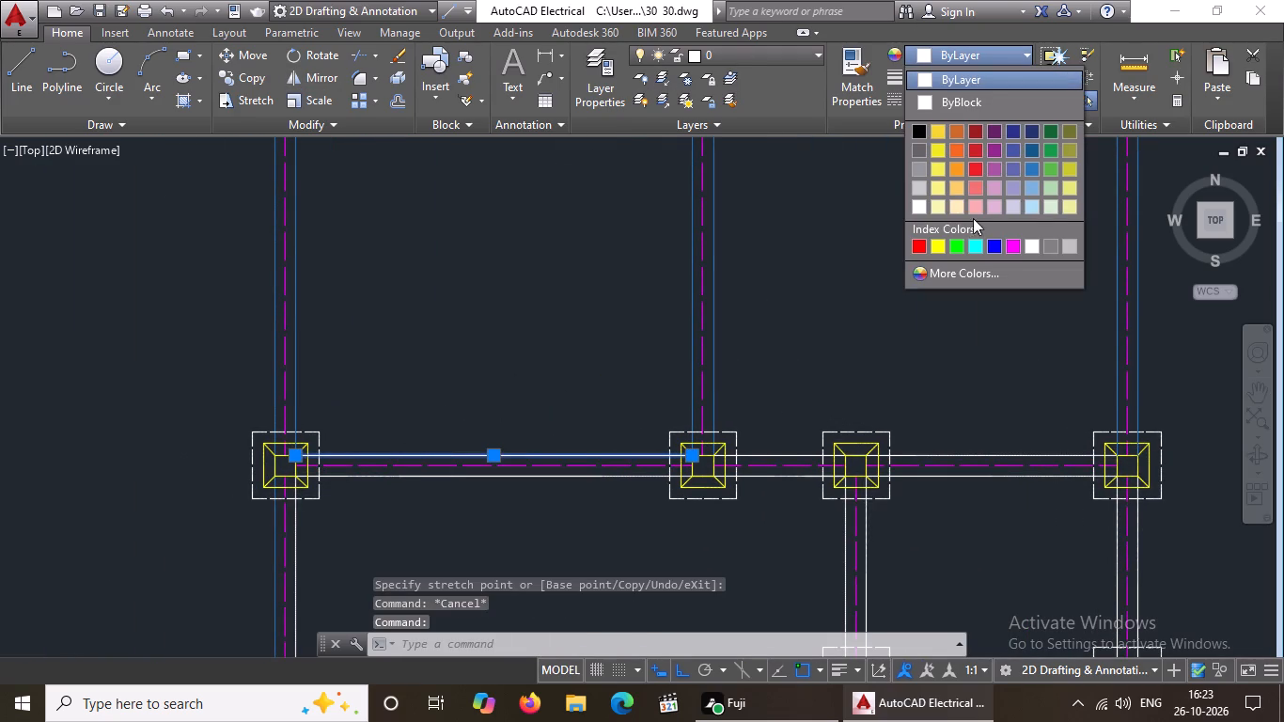
left_click(1033, 165)
key("Escape")
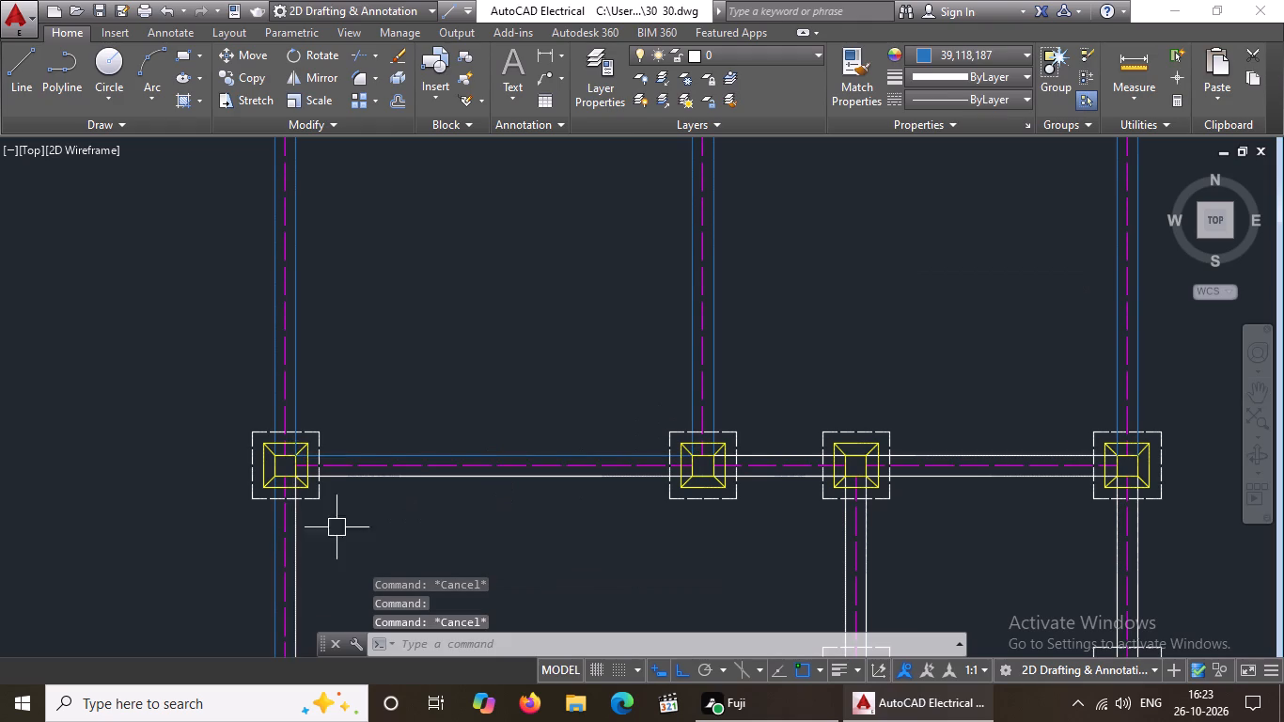
Stretch the third row's first lower beam line to the lower right corner of the first footing's inner square.
left_click(430, 477)
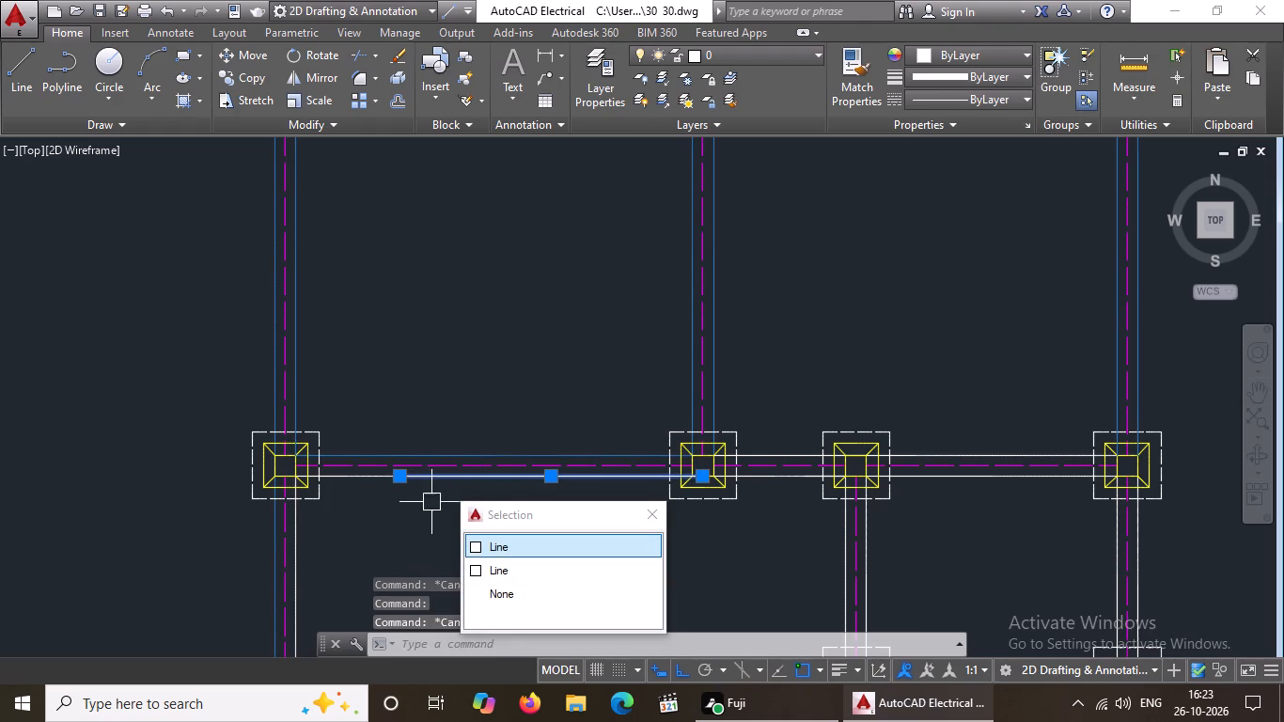
left_click(406, 479)
scroll(318, 480, "up", 3)
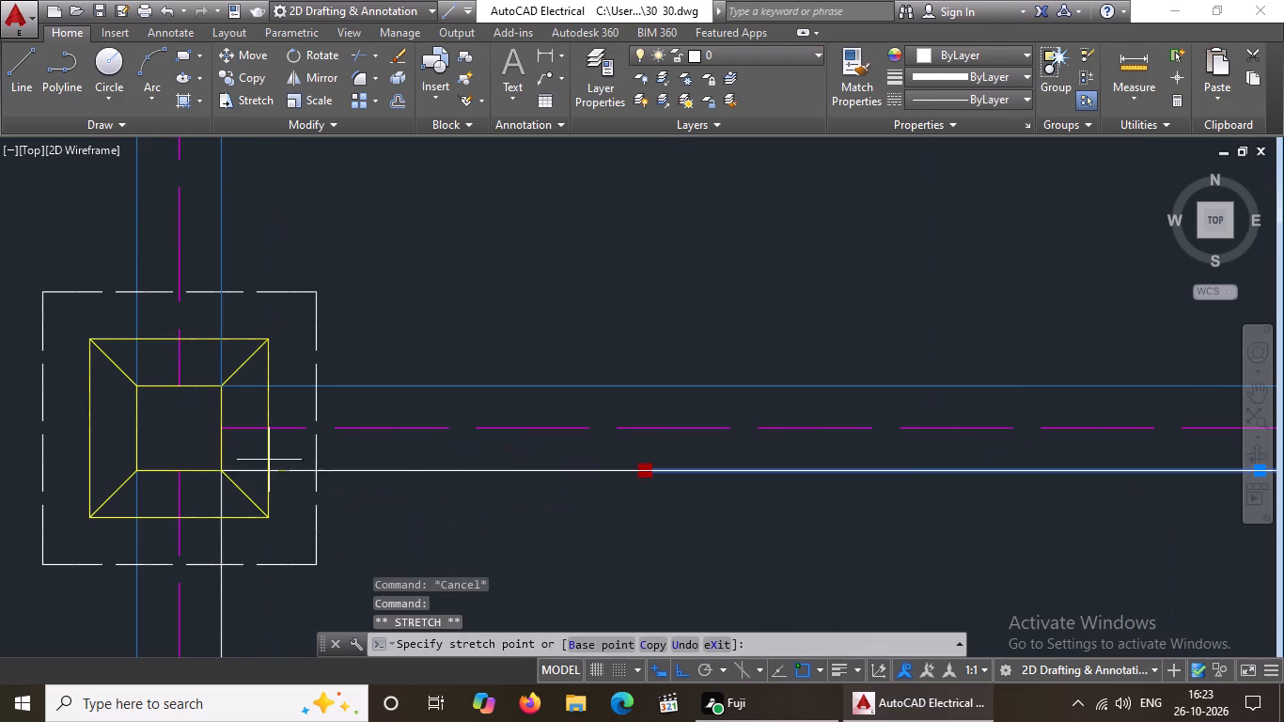
left_click(223, 470)
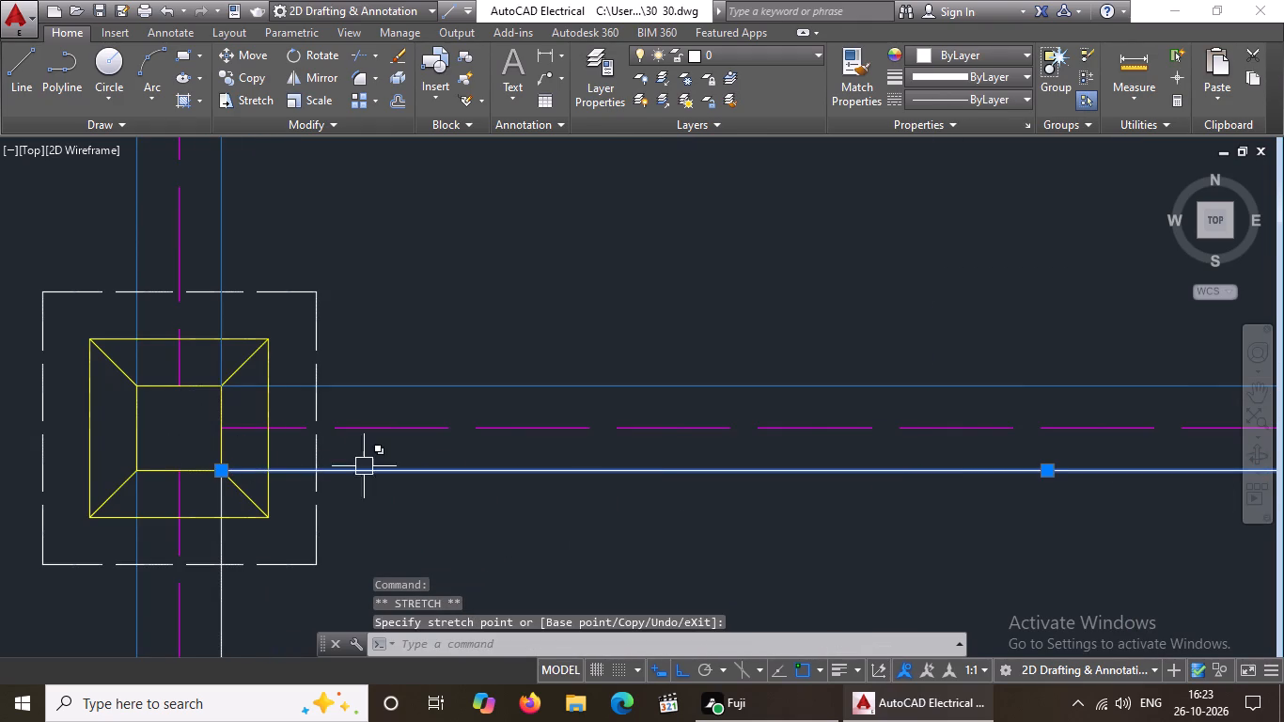
key("Escape")
Colour the lower beam line between the first and second footings of the third row blue (39,118,187).
left_click(441, 474)
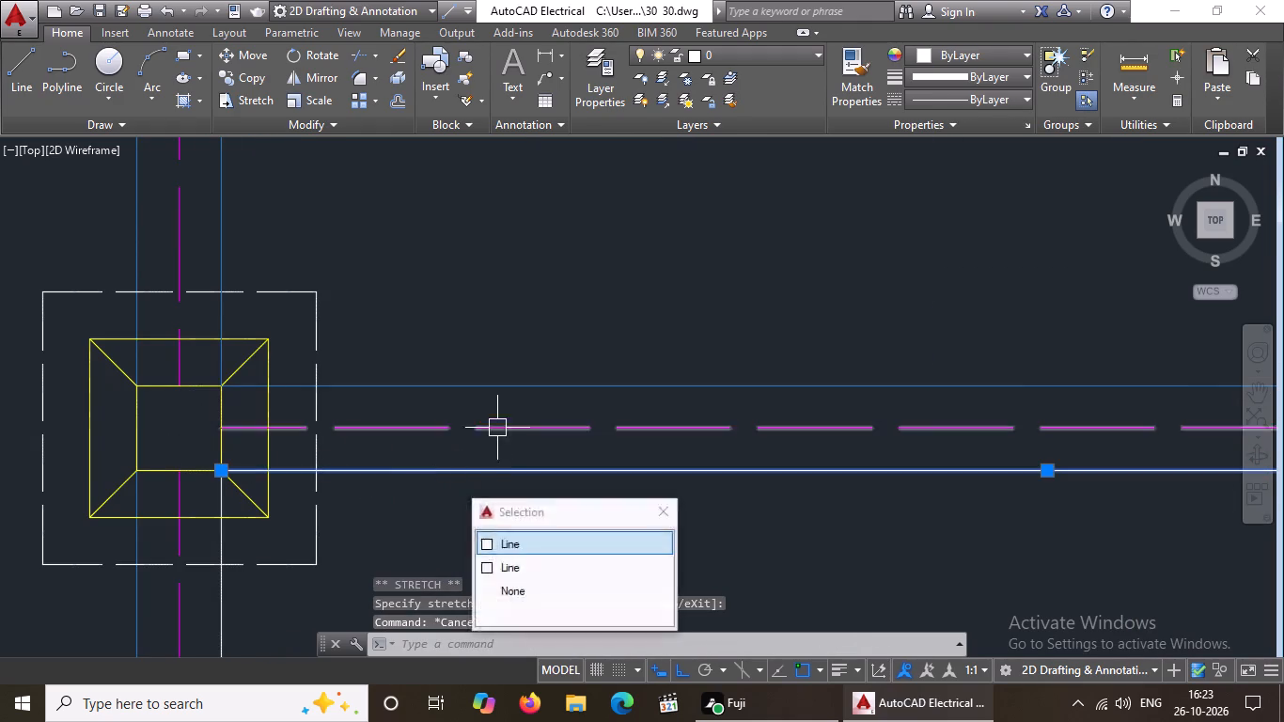
scroll(498, 423, "down", 2)
scroll(804, 424, "down", 3)
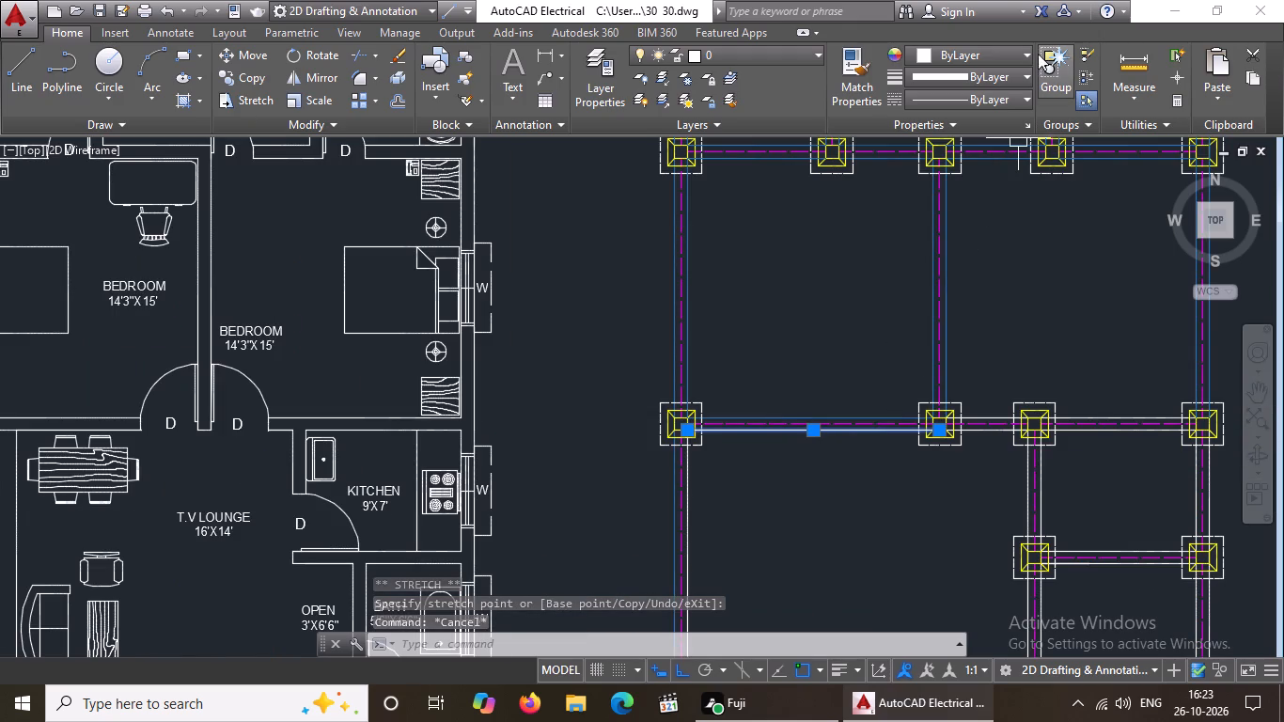
left_click(990, 51)
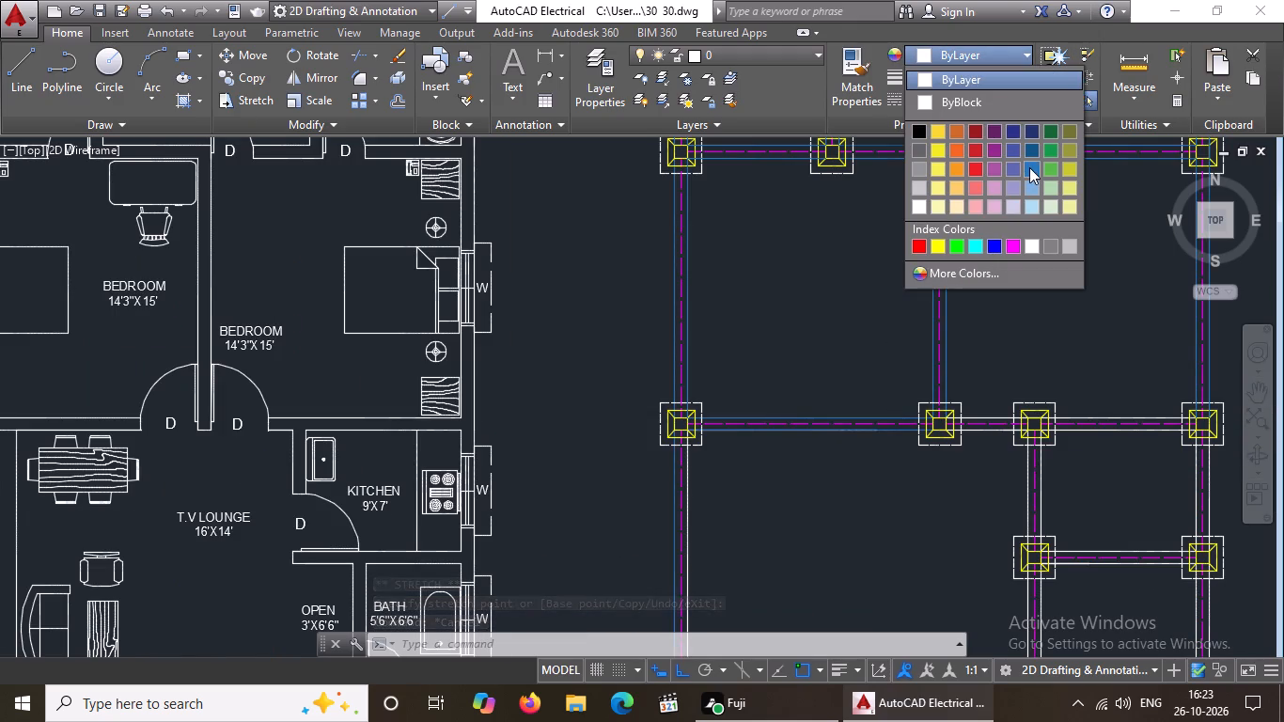
left_click(1029, 166)
scroll(698, 357, "down", 3)
key("Escape")
Colour the upper beam line running from the second to the fourth footing of the third row blue (39,118,187).
scroll(829, 360, "up", 3)
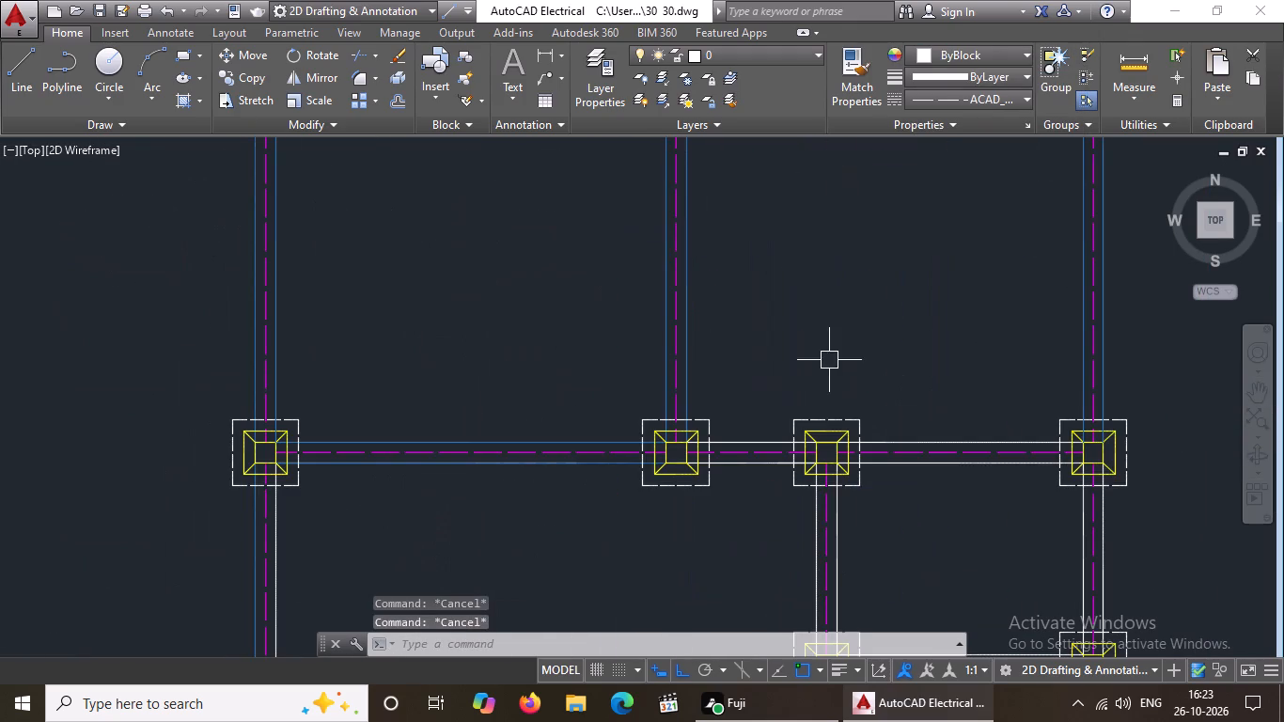
scroll(765, 456, "up", 3)
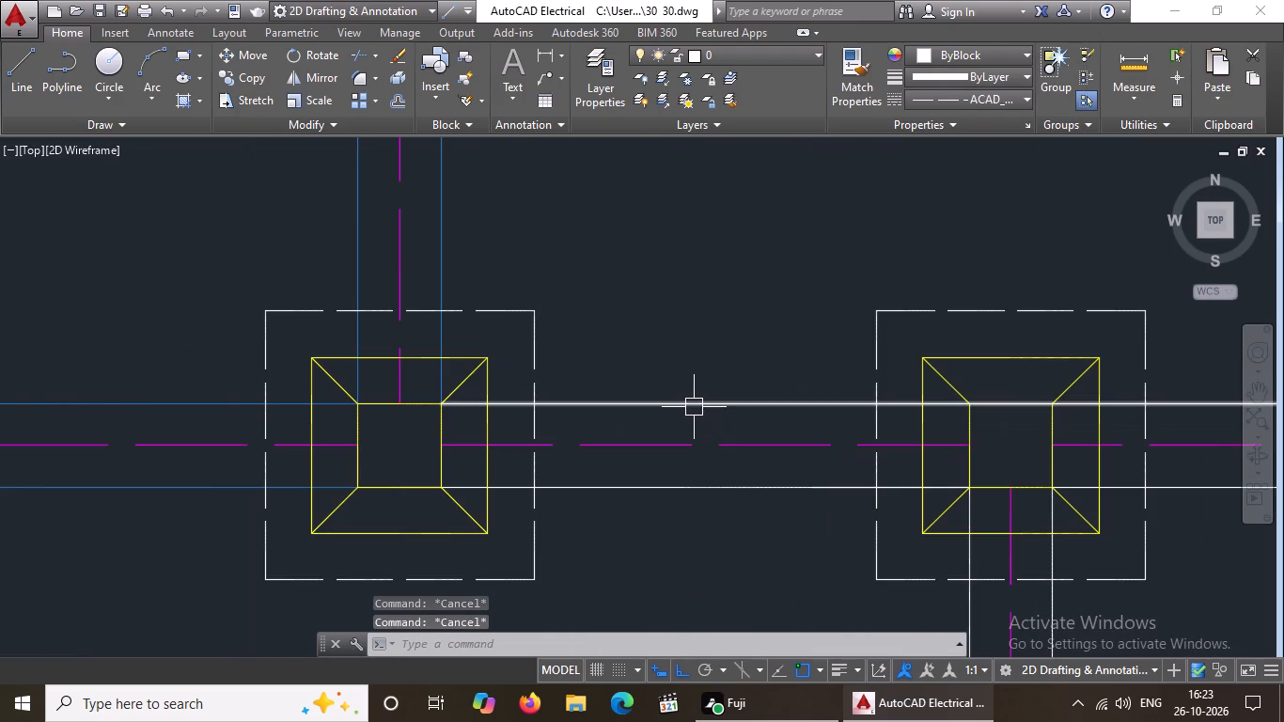
left_click(694, 407)
scroll(721, 373, "down", 2)
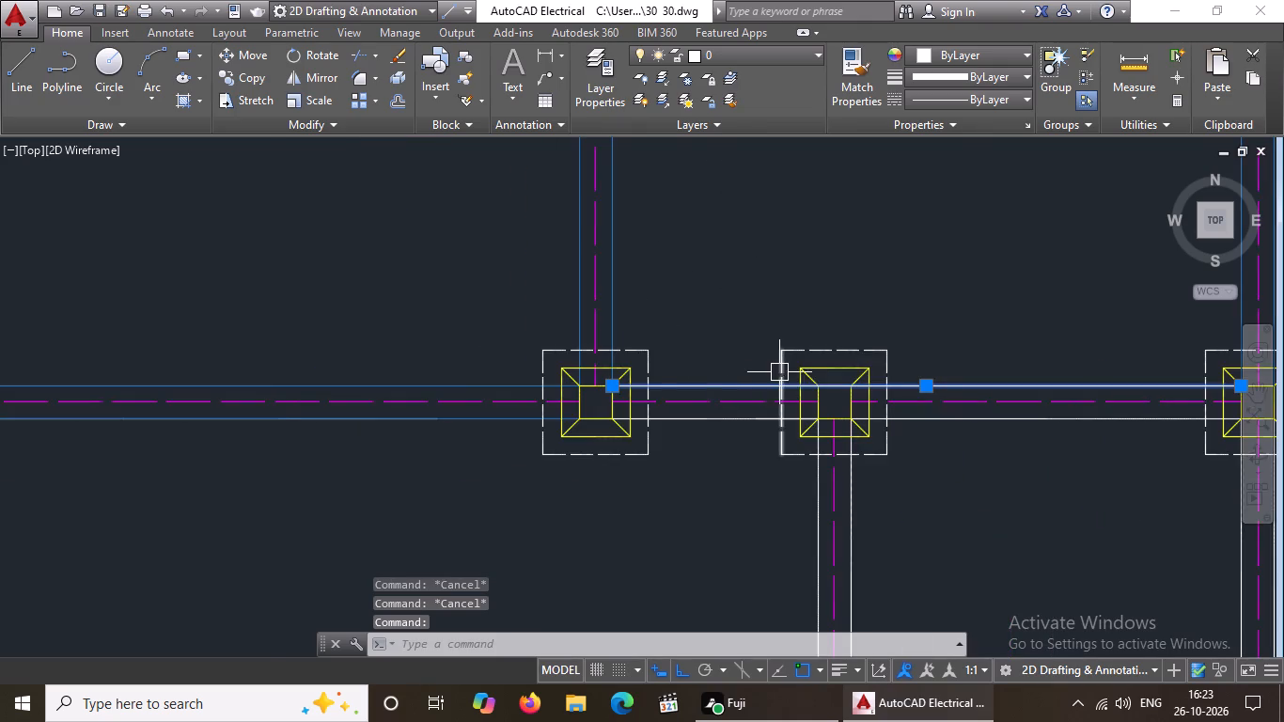
scroll(785, 372, "down", 1)
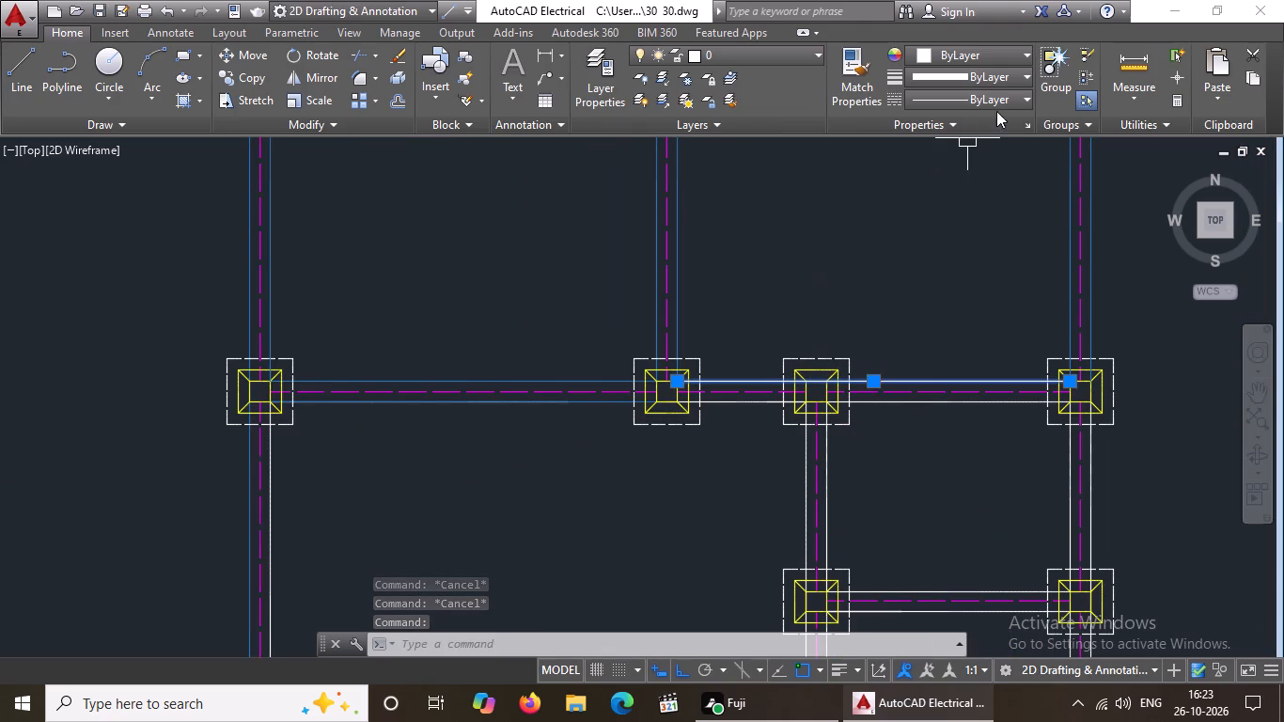
left_click(957, 47)
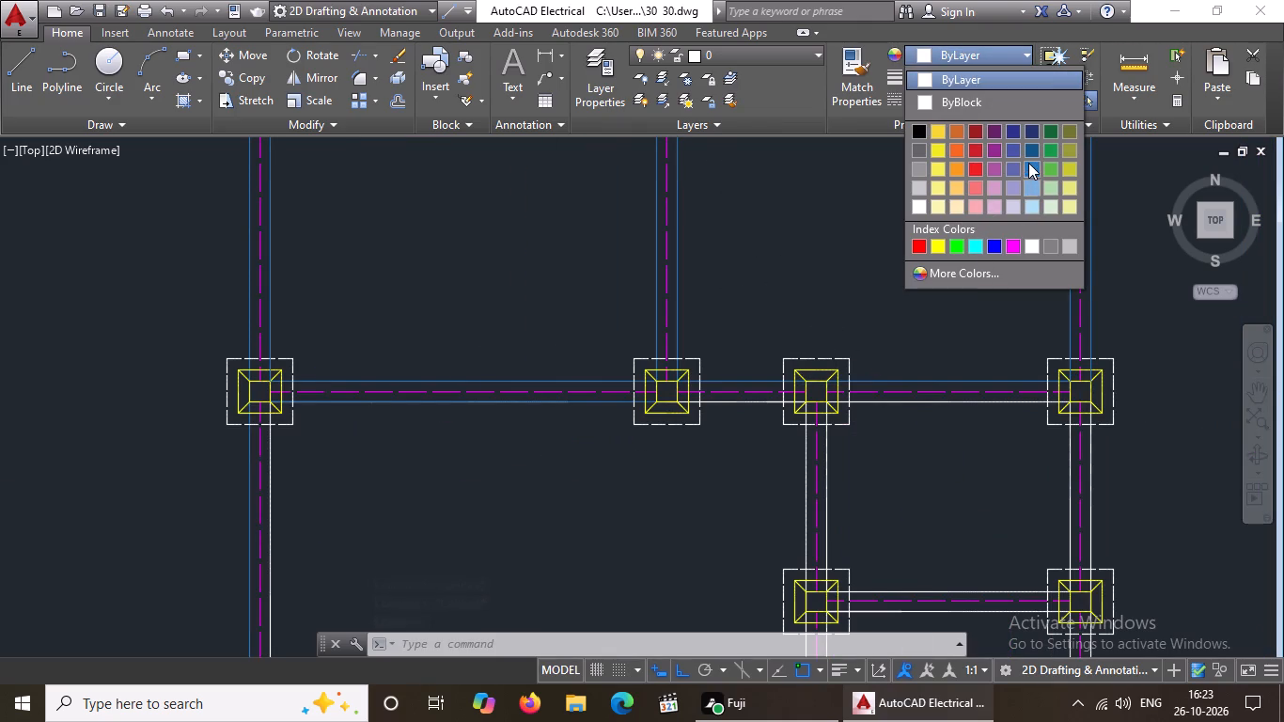
left_click(1028, 163)
key("Escape")
Colour the lower beam line between the second and third footings of the third row blue (39,118,187).
scroll(830, 386, "up", 2)
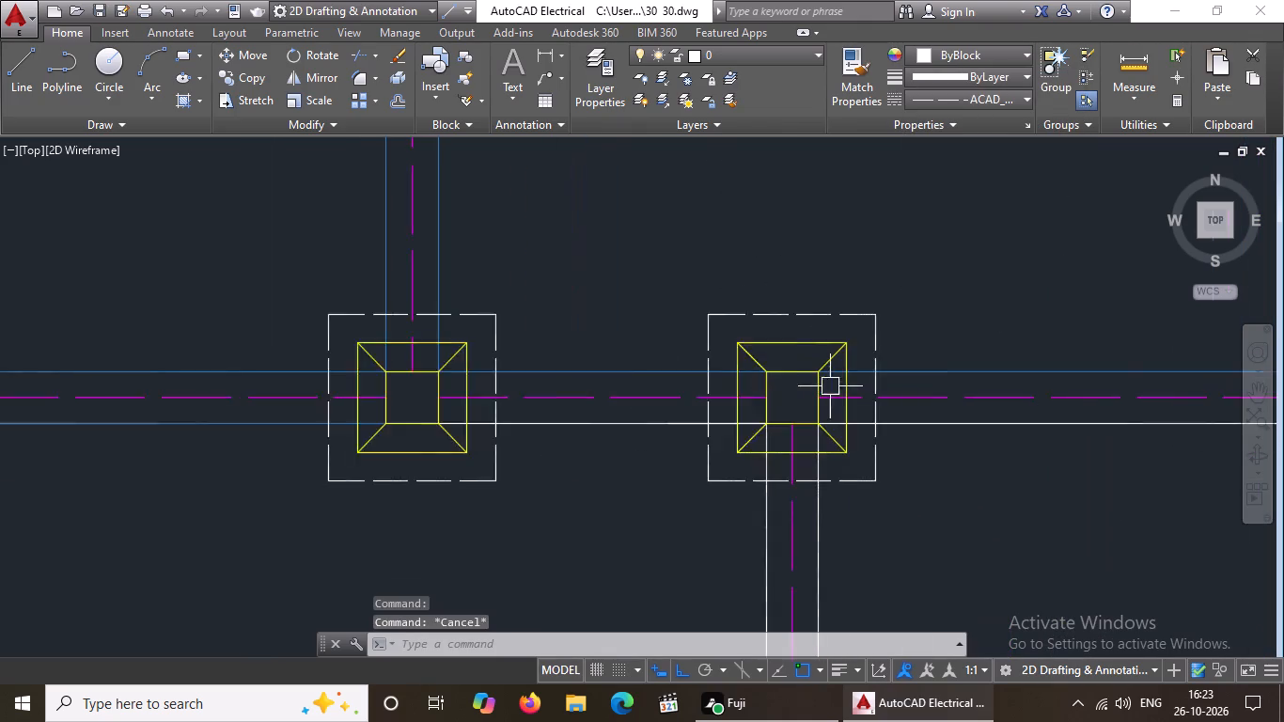
scroll(830, 386, "up", 1)
left_click(384, 451)
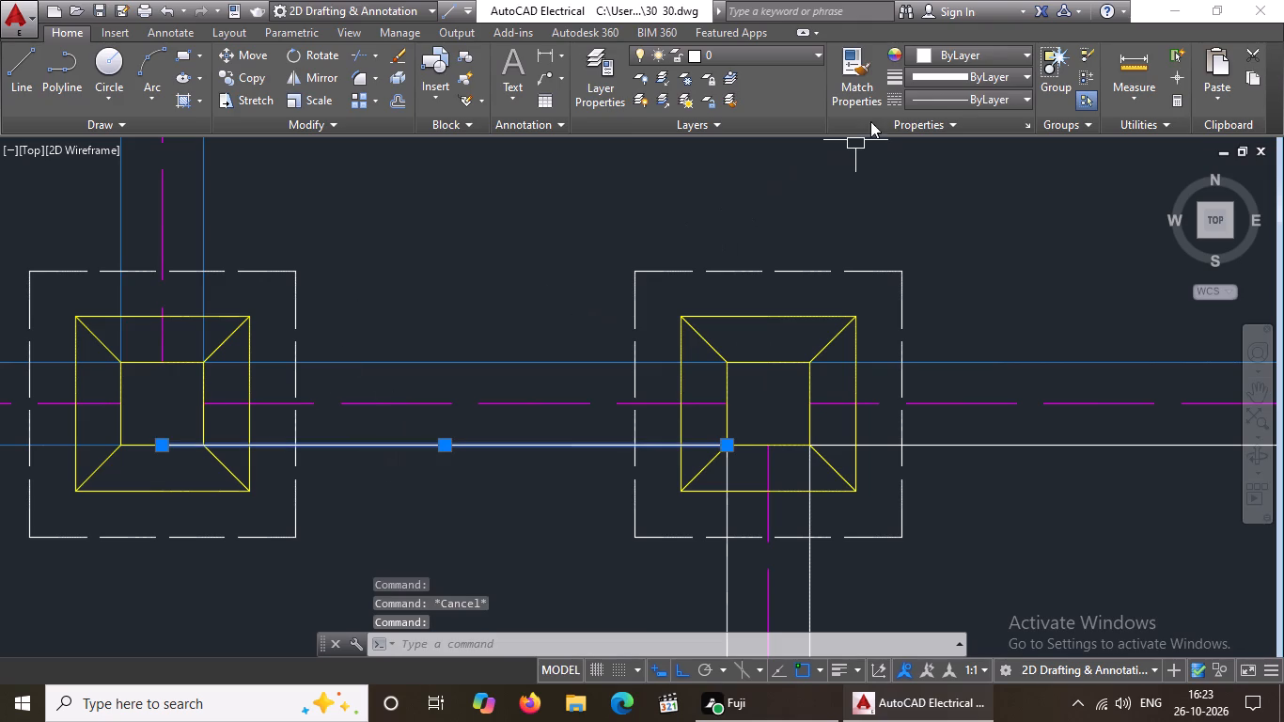
left_click(920, 56)
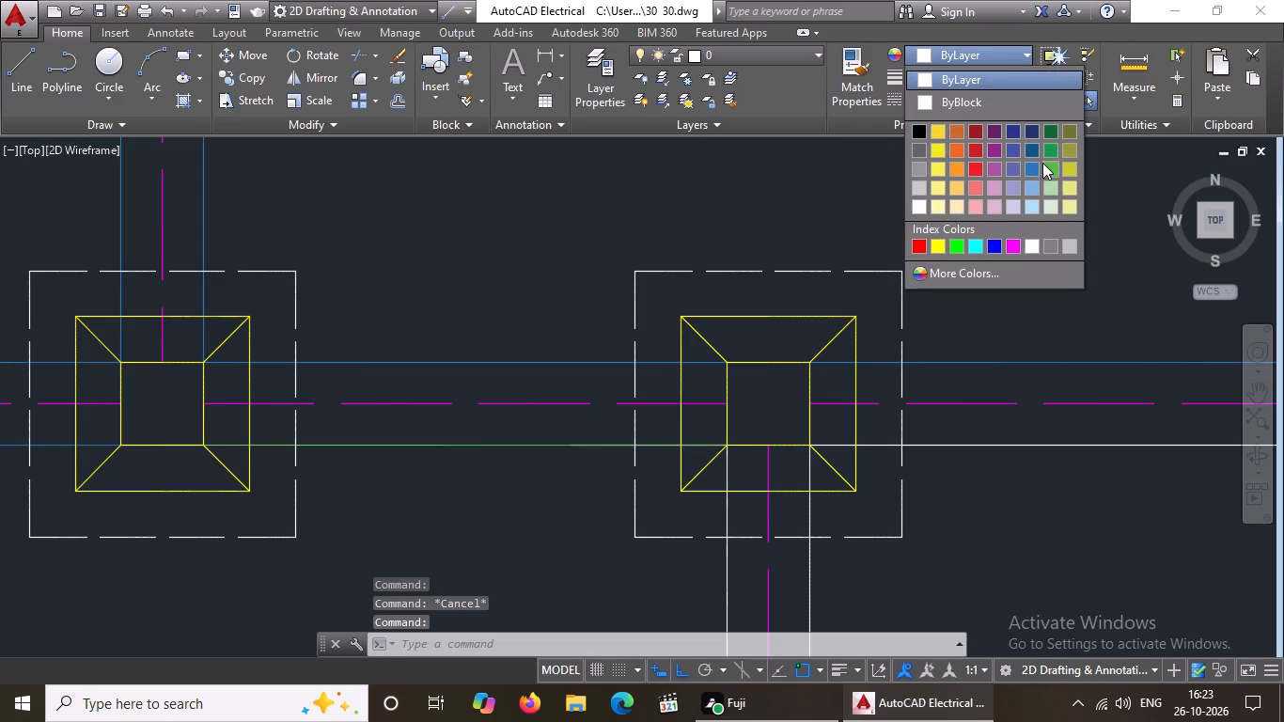
left_click(1033, 167)
scroll(693, 273, "down", 3)
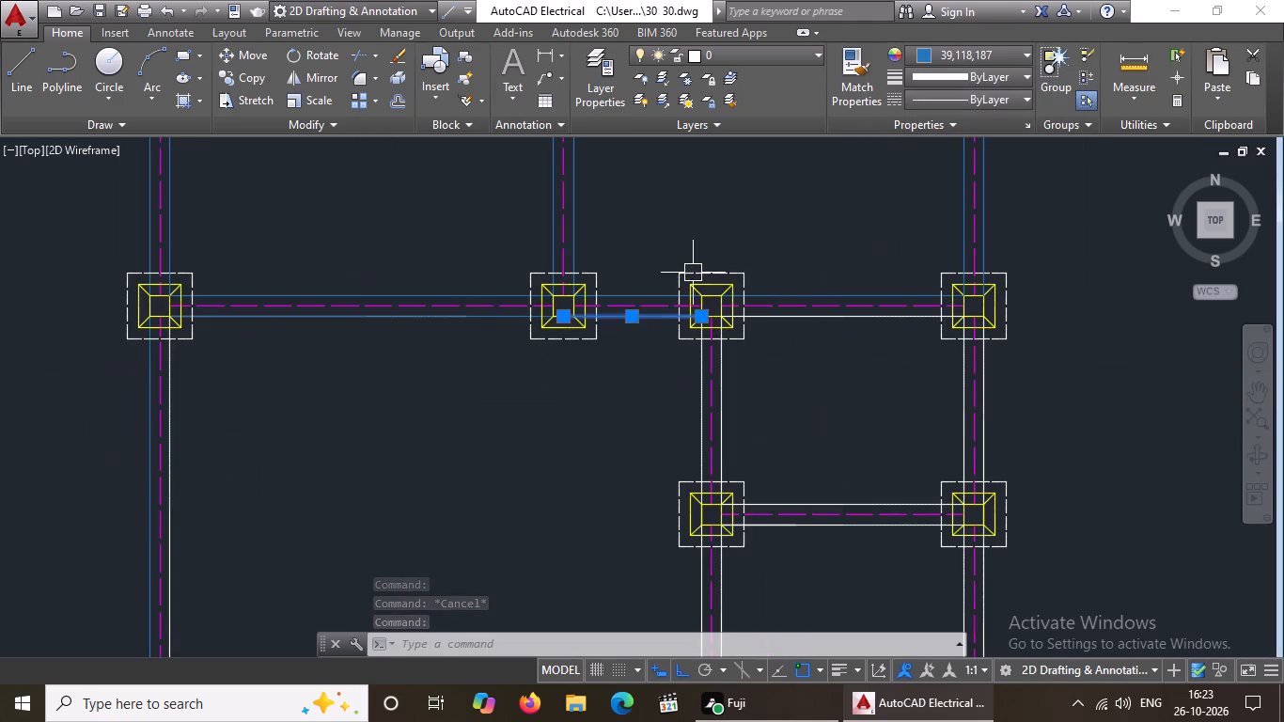
key("Escape")
Colour the lower beam line between the third and fourth footings of the third row blue (39,118,187).
scroll(556, 302, "up", 3)
scroll(604, 287, "down", 2)
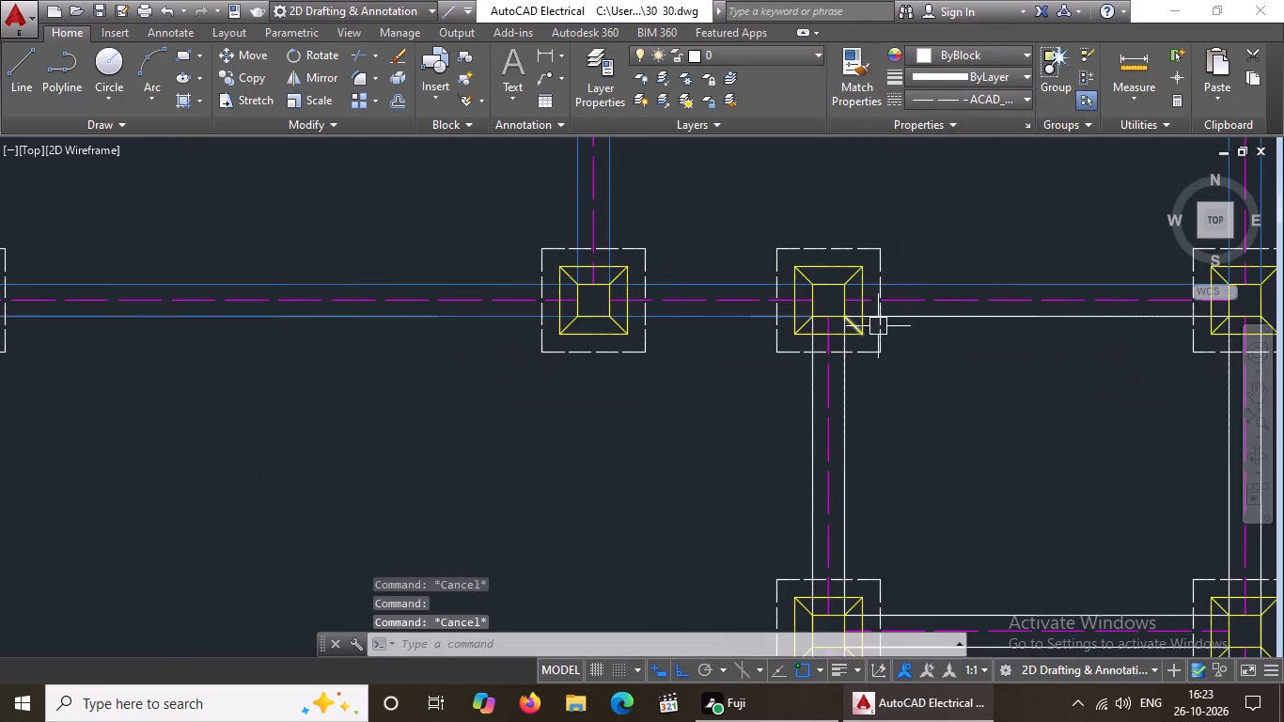
left_click(981, 322)
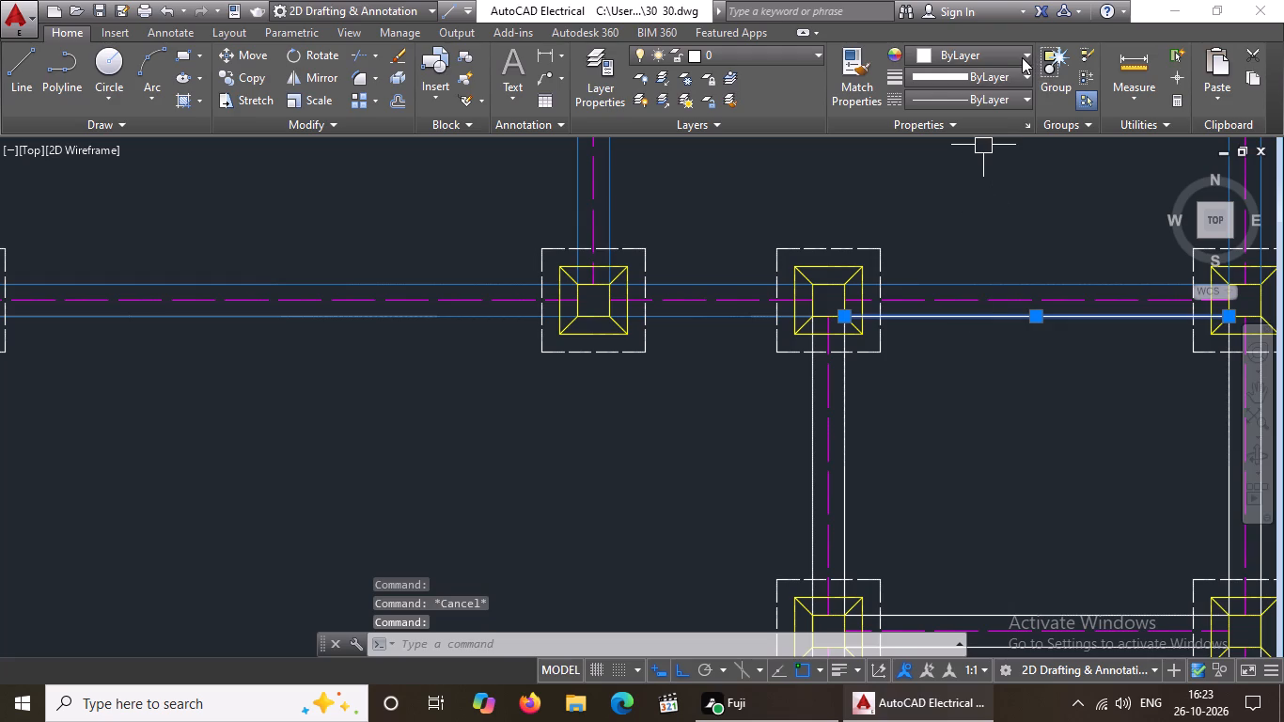
left_click(1022, 57)
left_click(1030, 162)
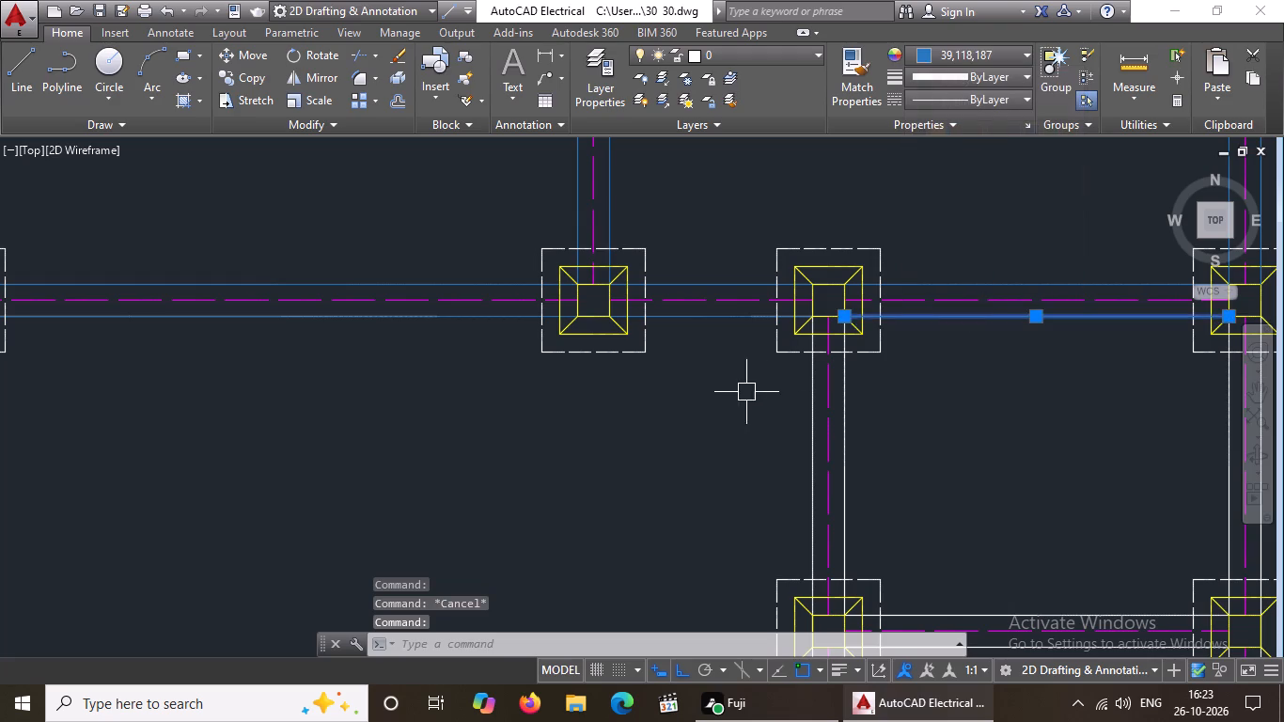
scroll(712, 397, "down", 5)
key("Escape")
Colour the inner line of the leftmost vertical beam below the third row blue (39,118,187), down to the next footing.
scroll(759, 406, "up", 4)
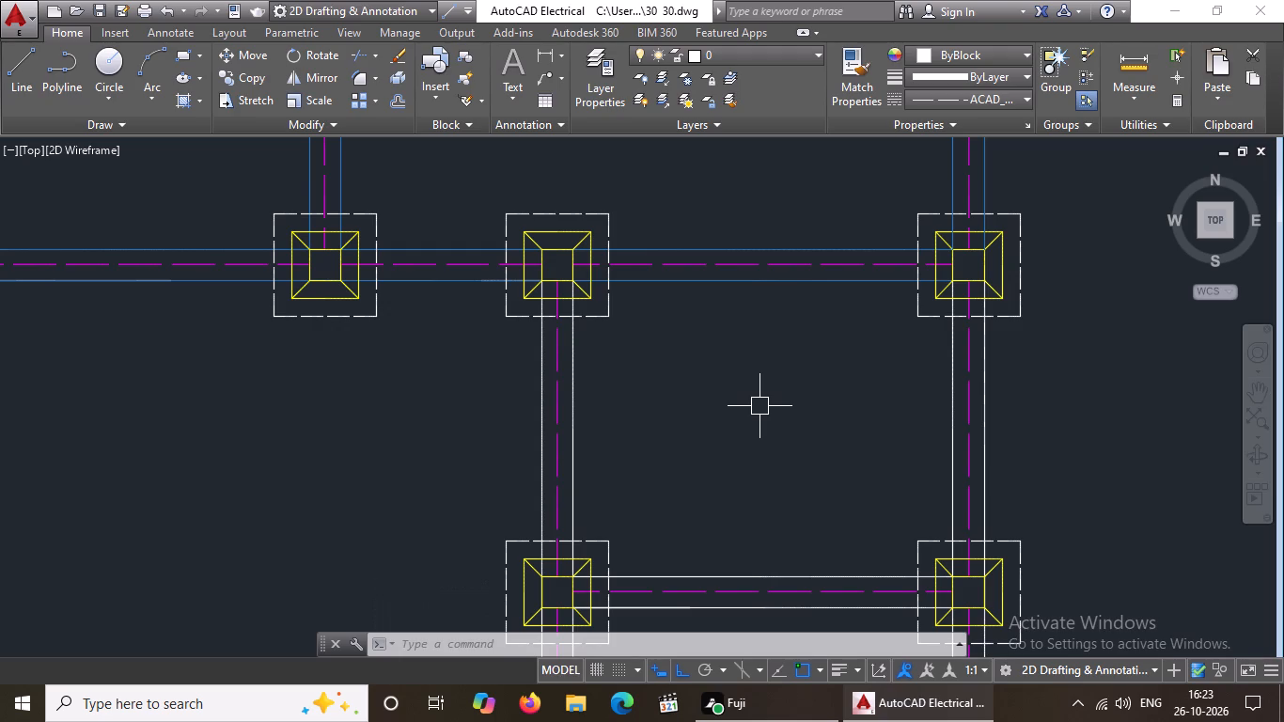
scroll(803, 364, "down", 2)
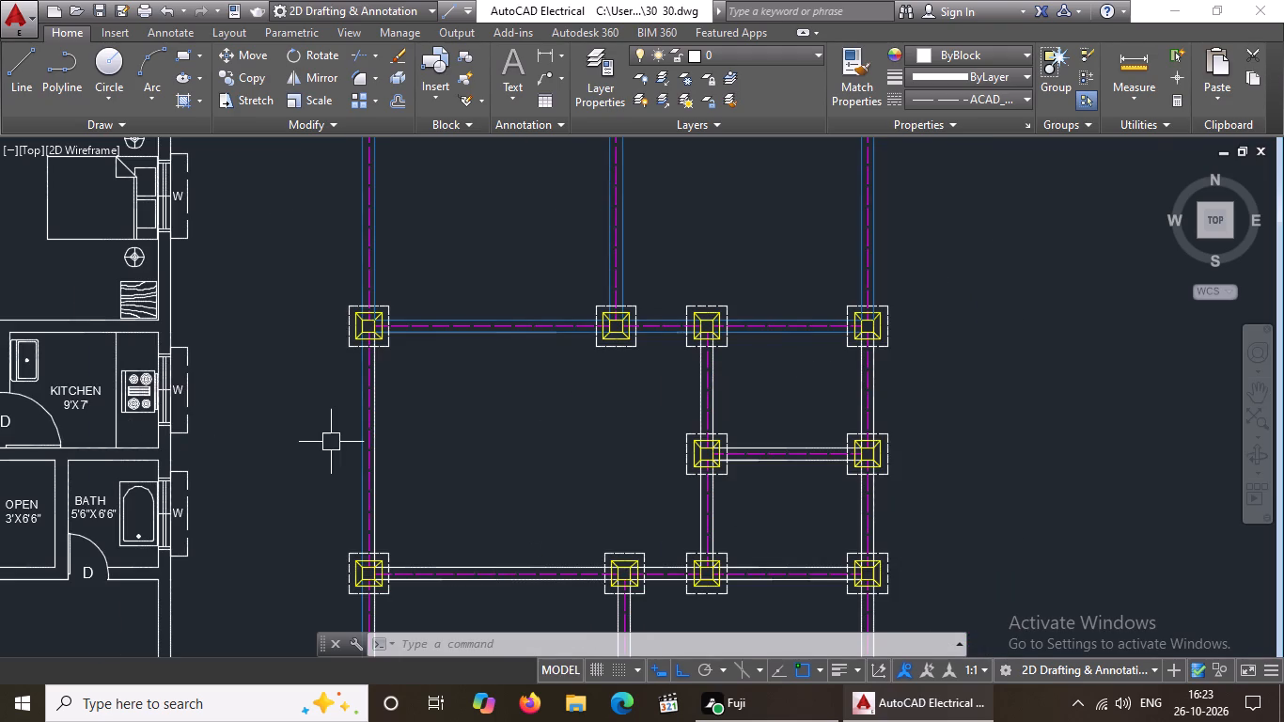
scroll(362, 427, "up", 3)
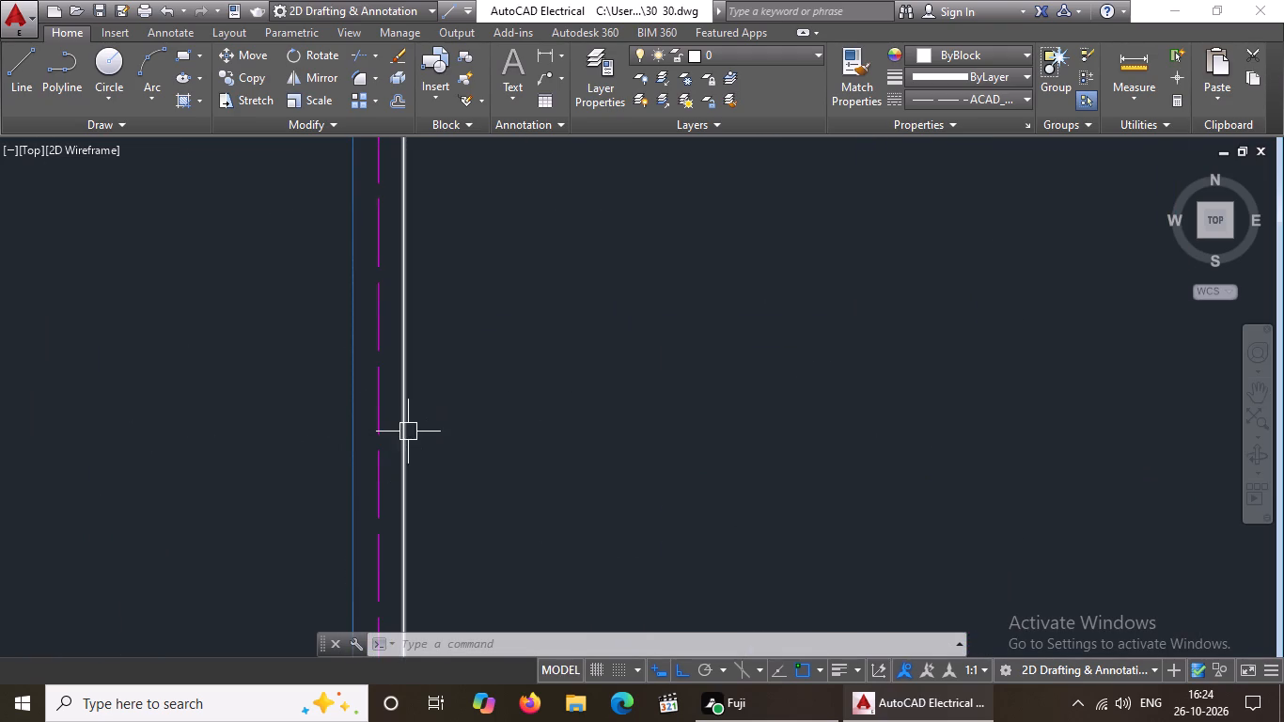
left_click(409, 432)
left_click(941, 52)
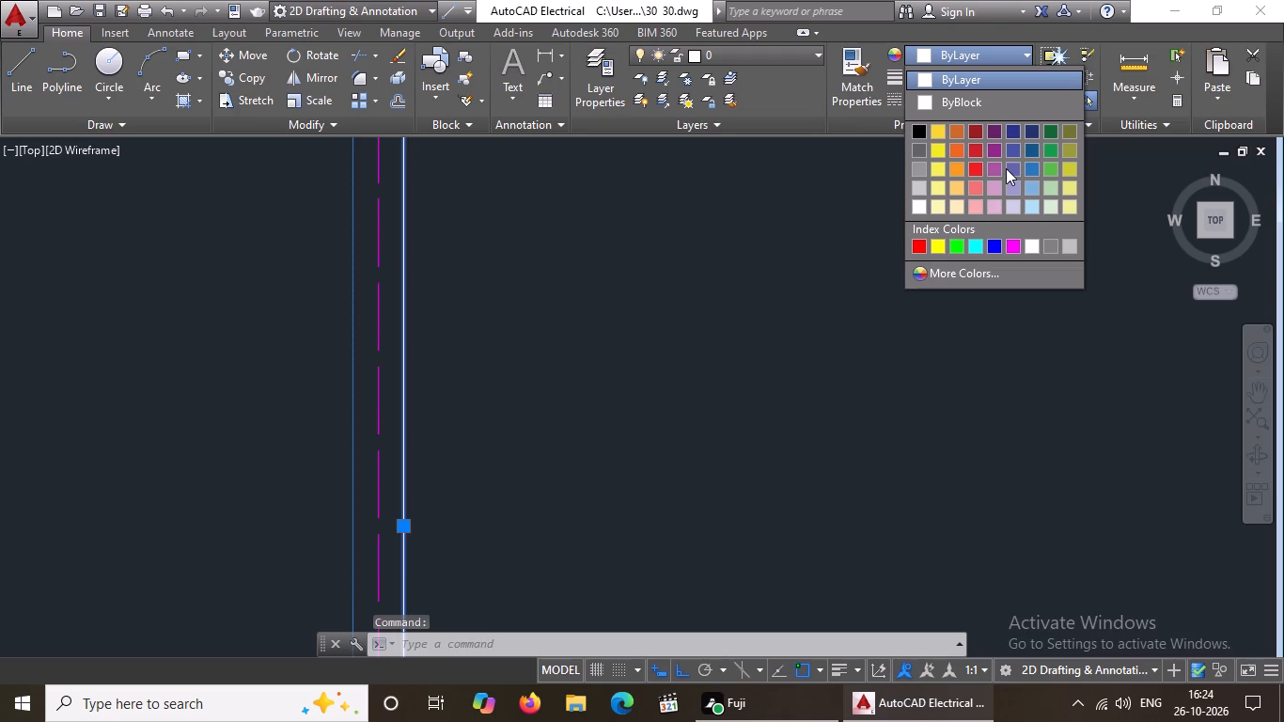
left_click(1030, 165)
scroll(547, 386, "down", 4)
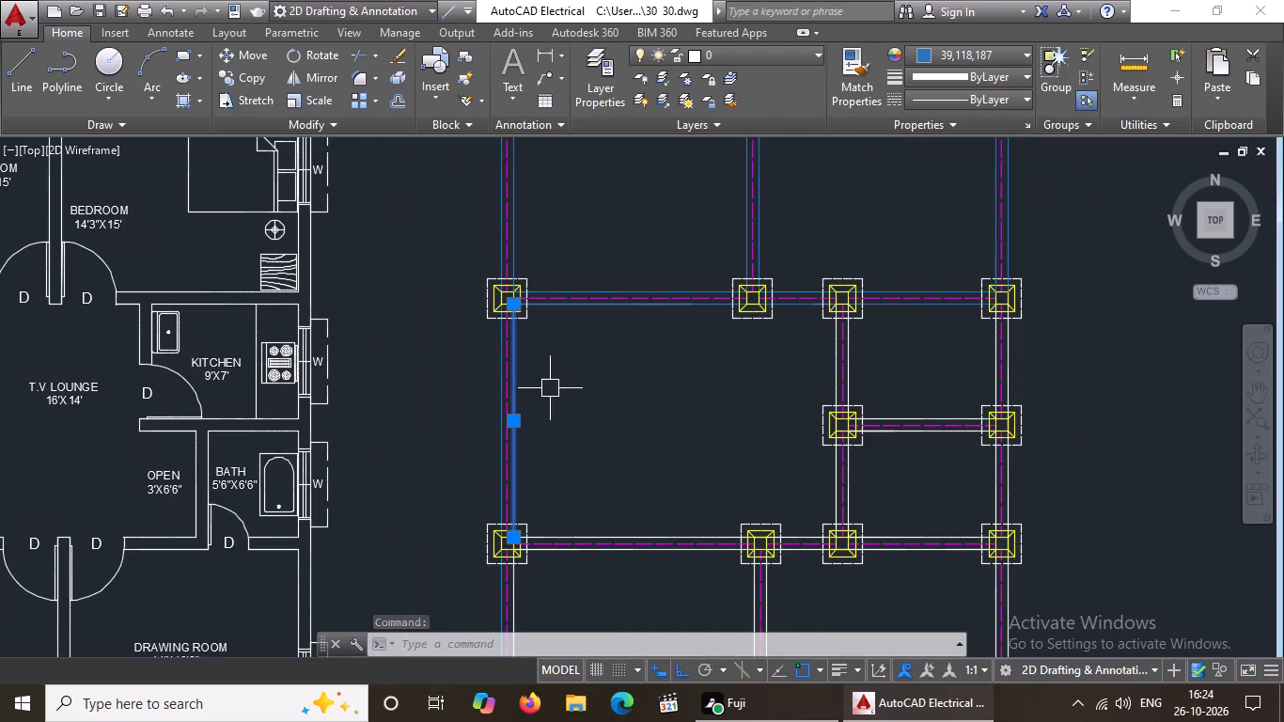
key("Escape")
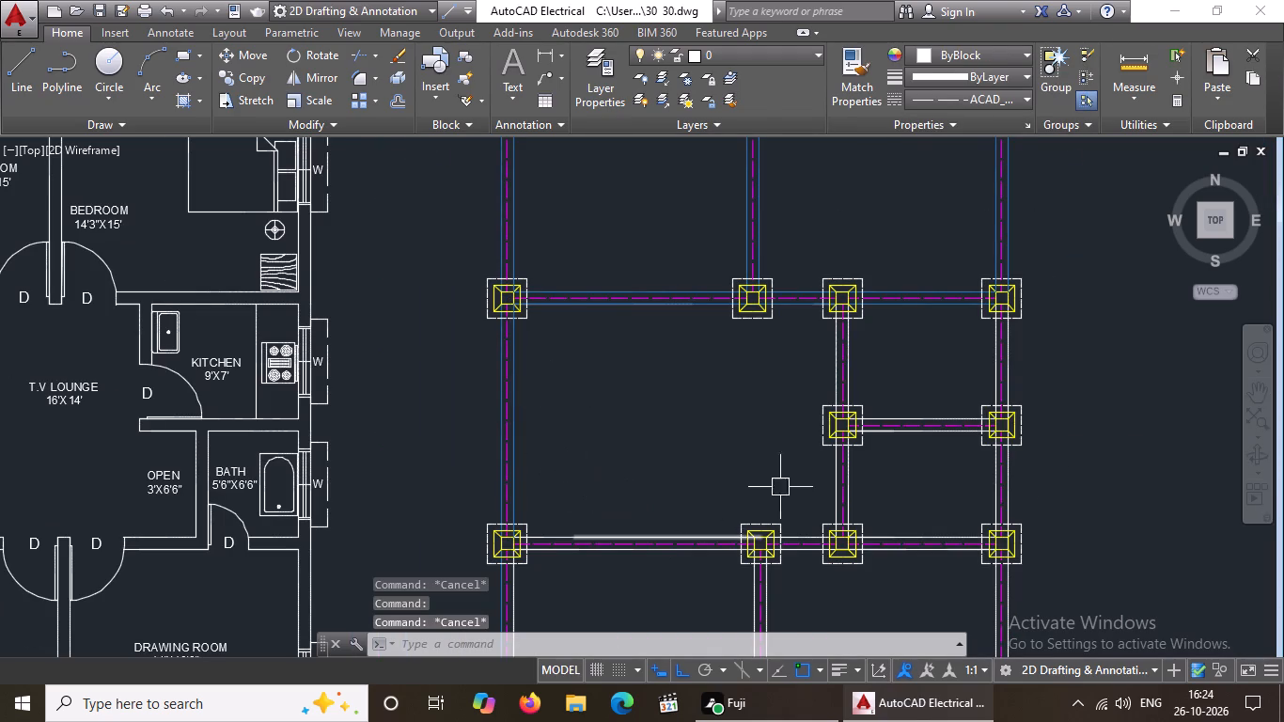
Colour both lines of the vertical beam running down from the third row's third footing blue (39,118,187).
scroll(900, 317, "up", 3)
left_click(689, 401)
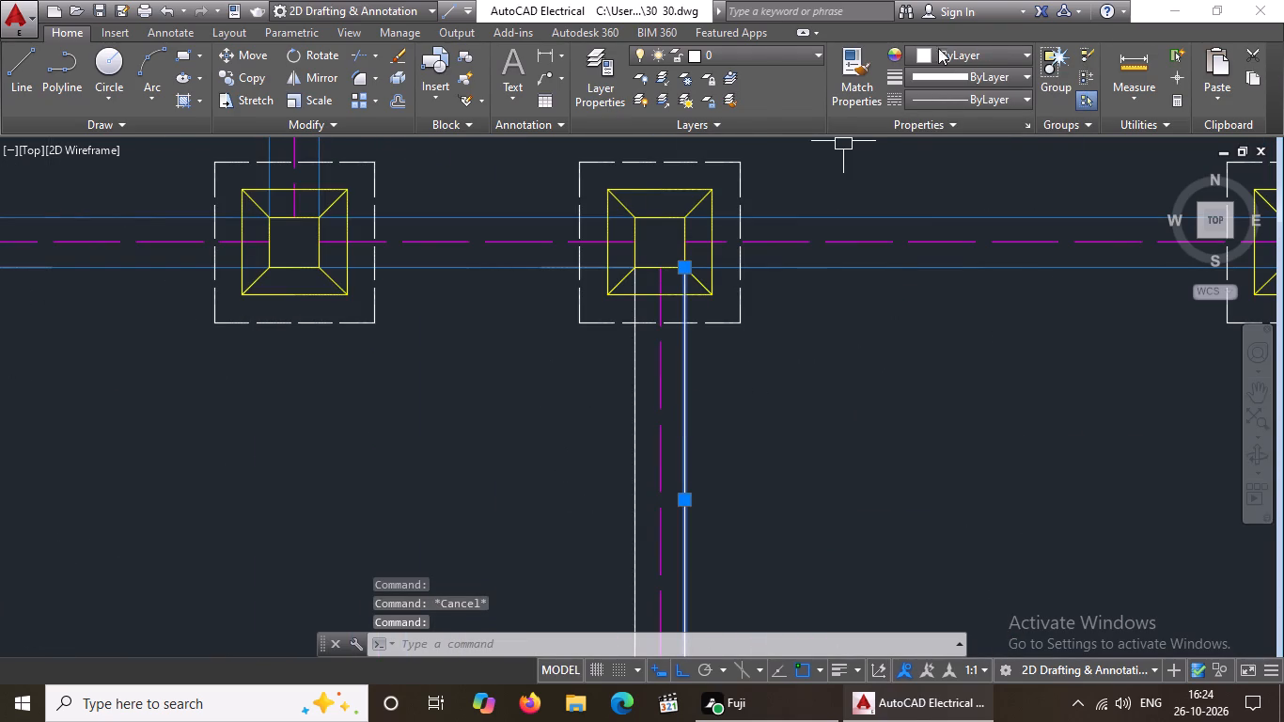
left_click_drag(953, 58, 953, 67)
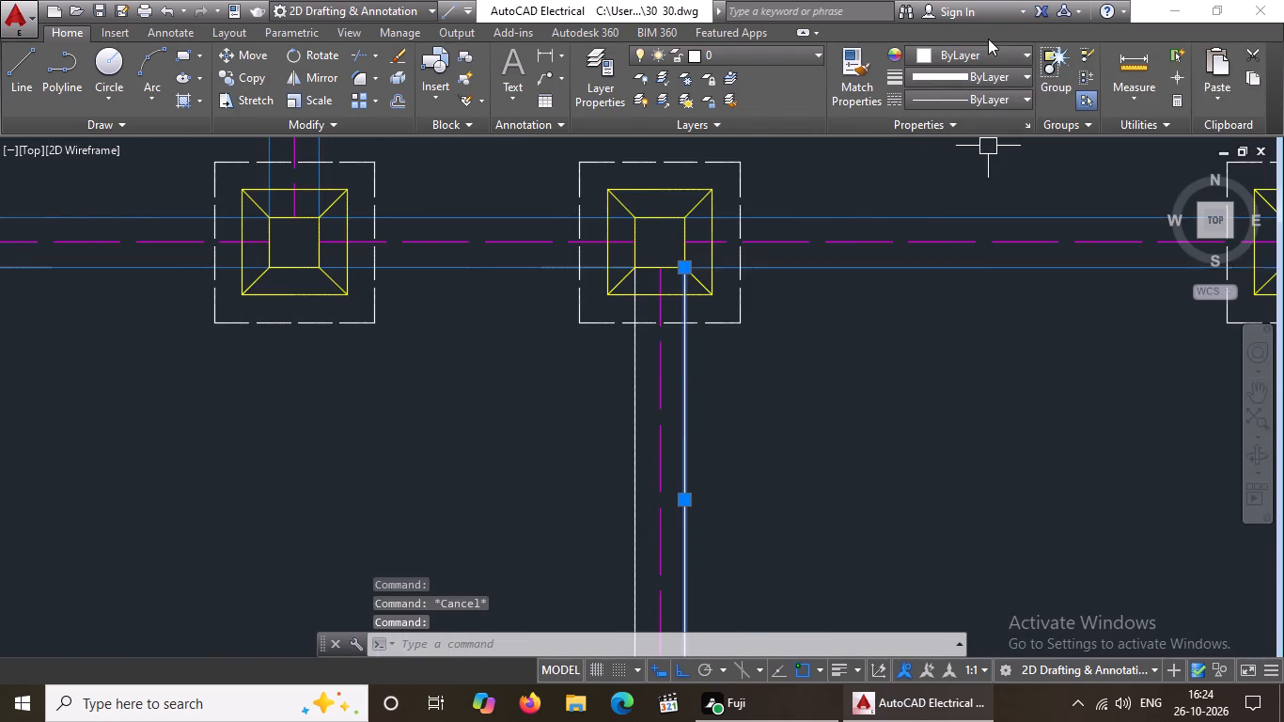
left_click(983, 57)
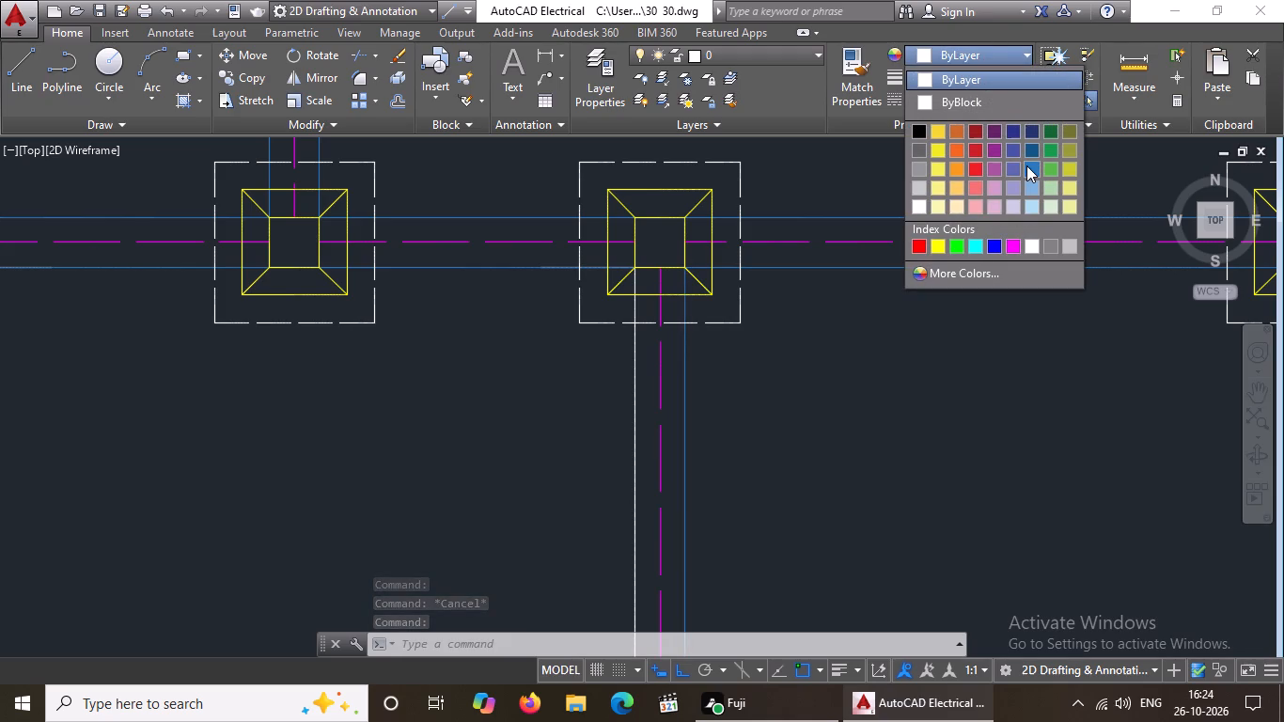
left_click(1026, 165)
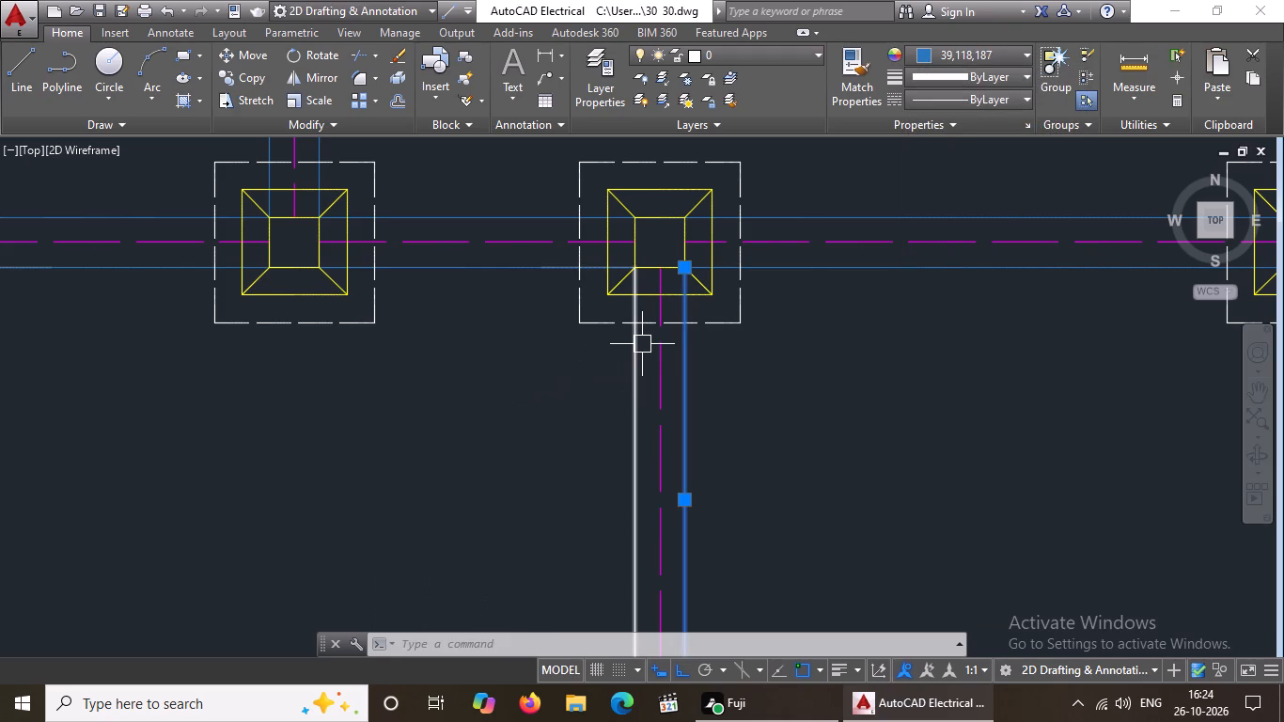
left_click(642, 344)
left_click(990, 51)
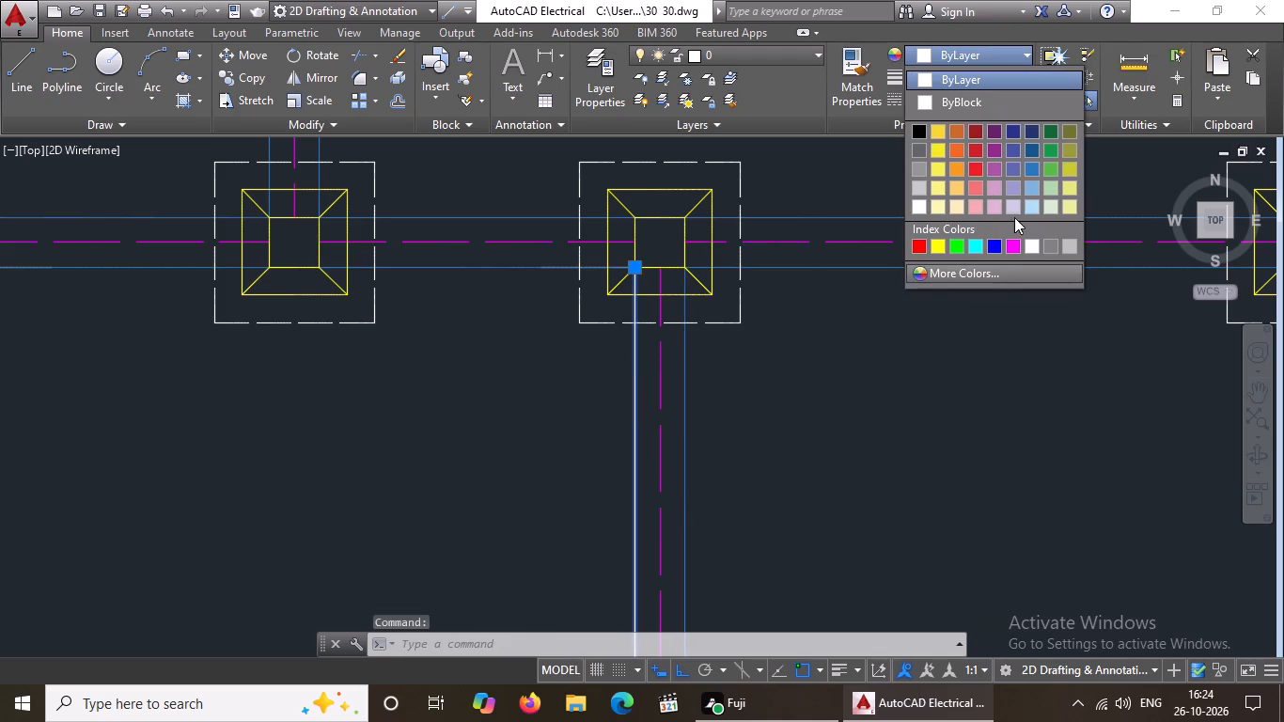
left_click(1036, 167)
scroll(728, 263, "down", 5)
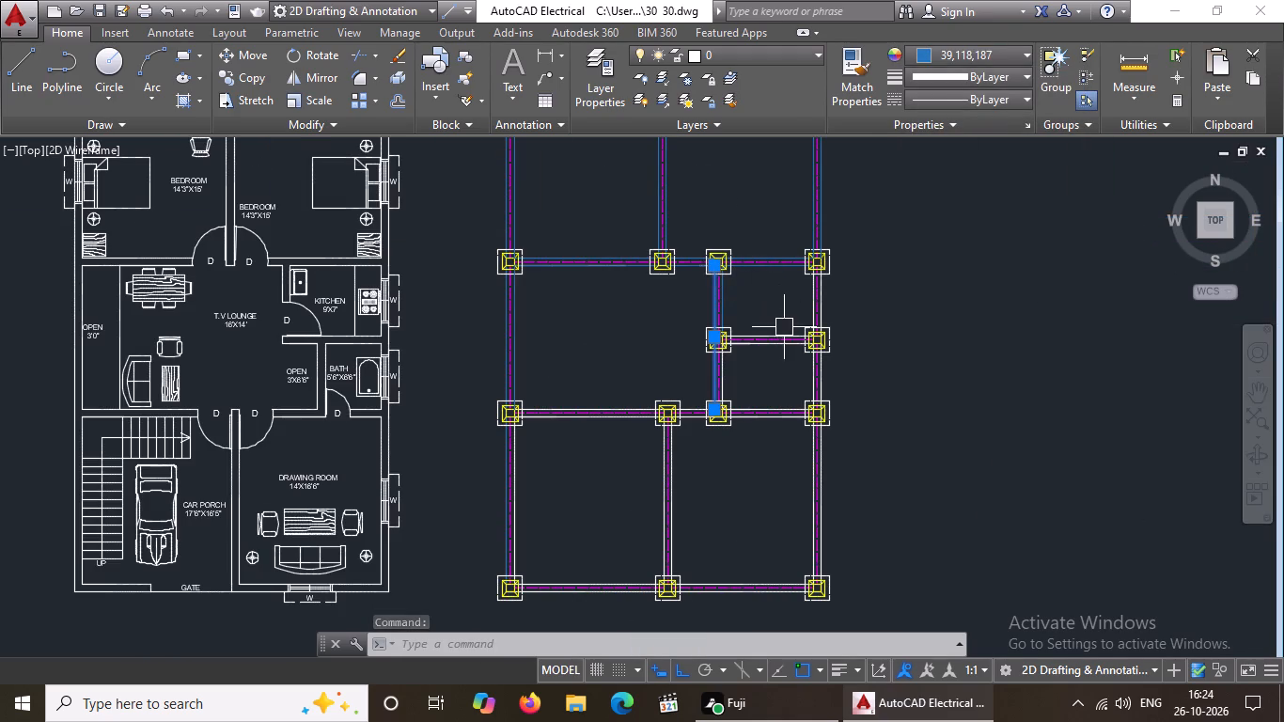
key("Escape")
Colour the right line of that vertical beam's lower segment, below the intermediate footing, blue (39,118,187).
scroll(695, 332, "up", 2)
scroll(781, 455, "up", 2)
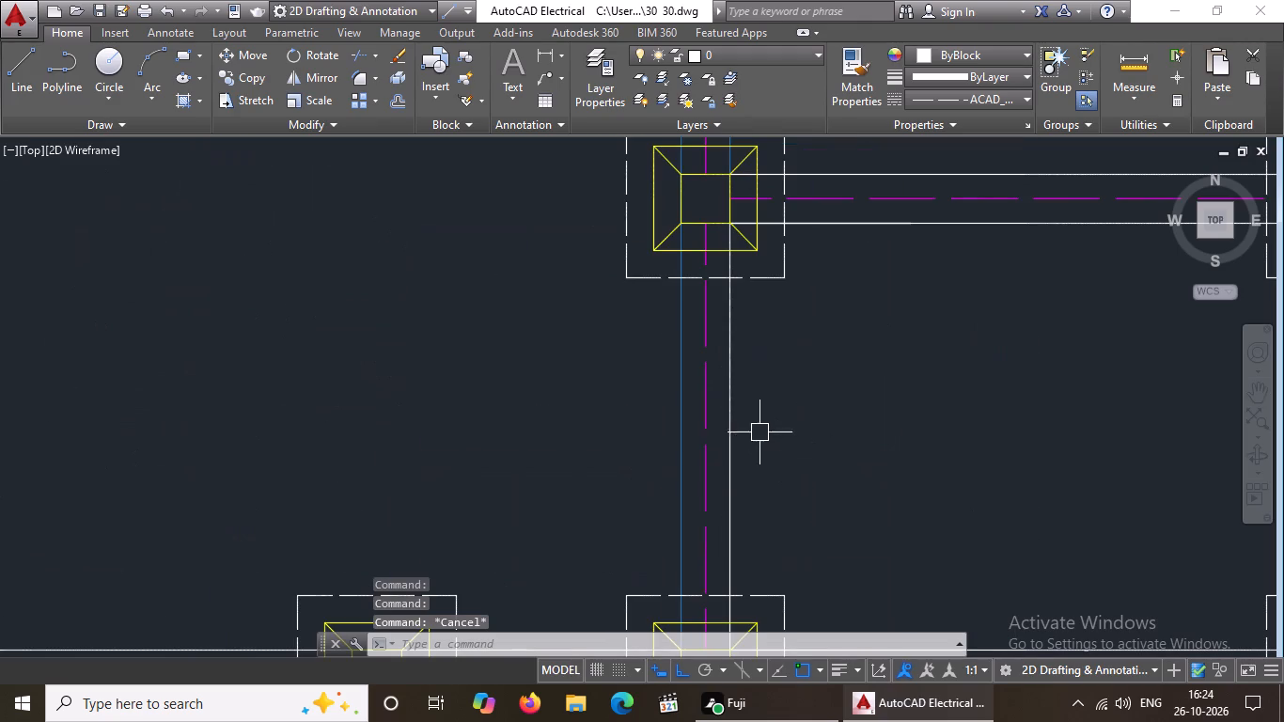
left_click(729, 420)
left_click(1001, 53)
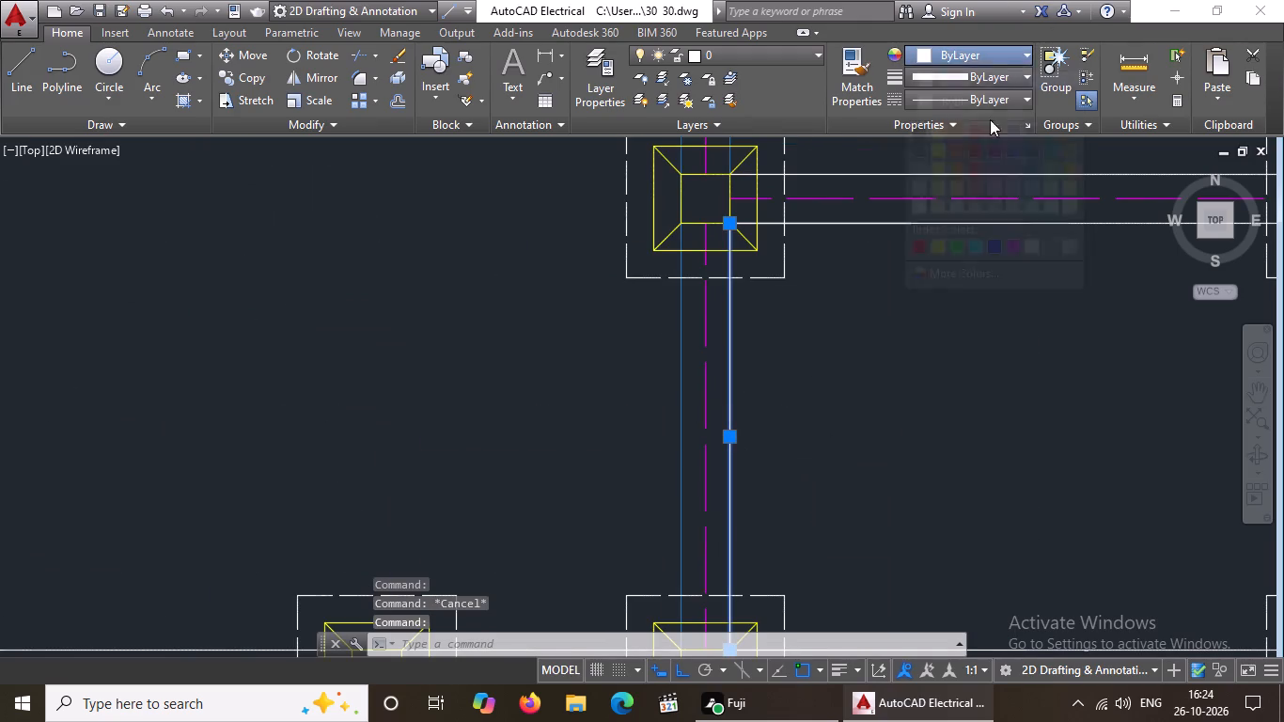
left_click(1032, 162)
scroll(650, 410, "down", 4)
key("Escape")
Colour the inner line of the rightmost vertical beam, between the third row and the intermediate footing, blue (39,118,187).
scroll(712, 353, "up", 4)
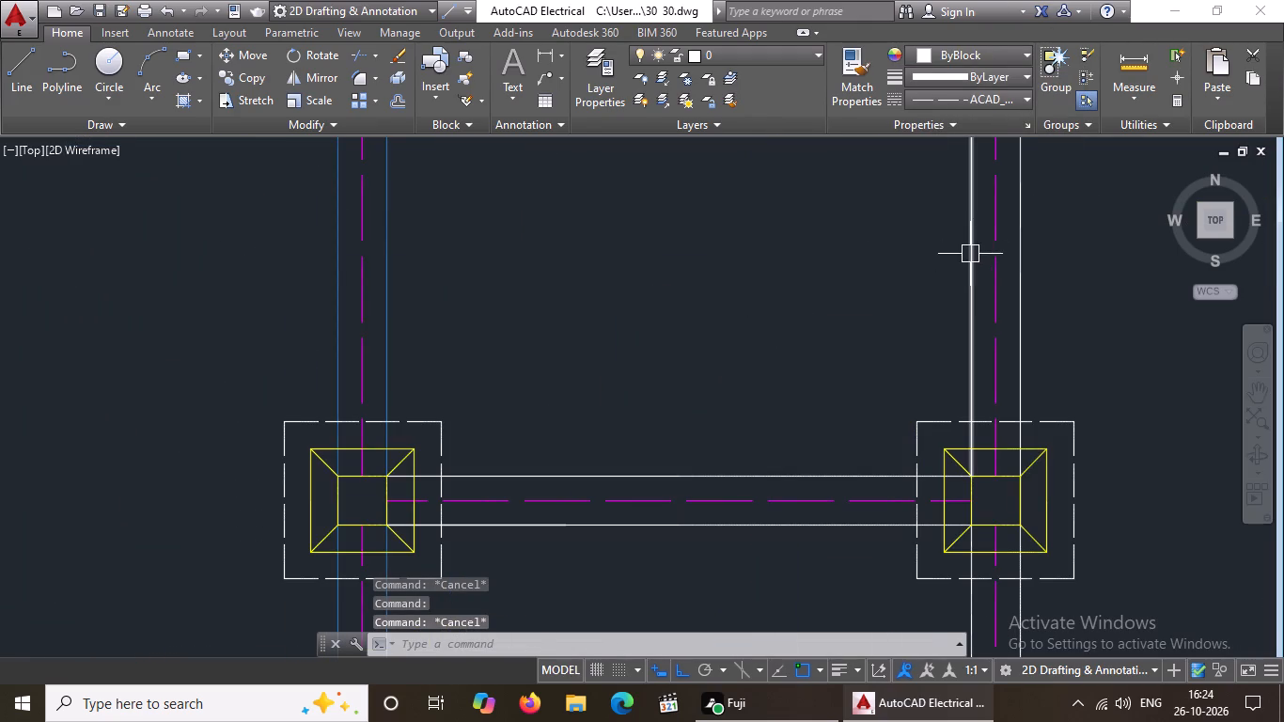
left_click(970, 255)
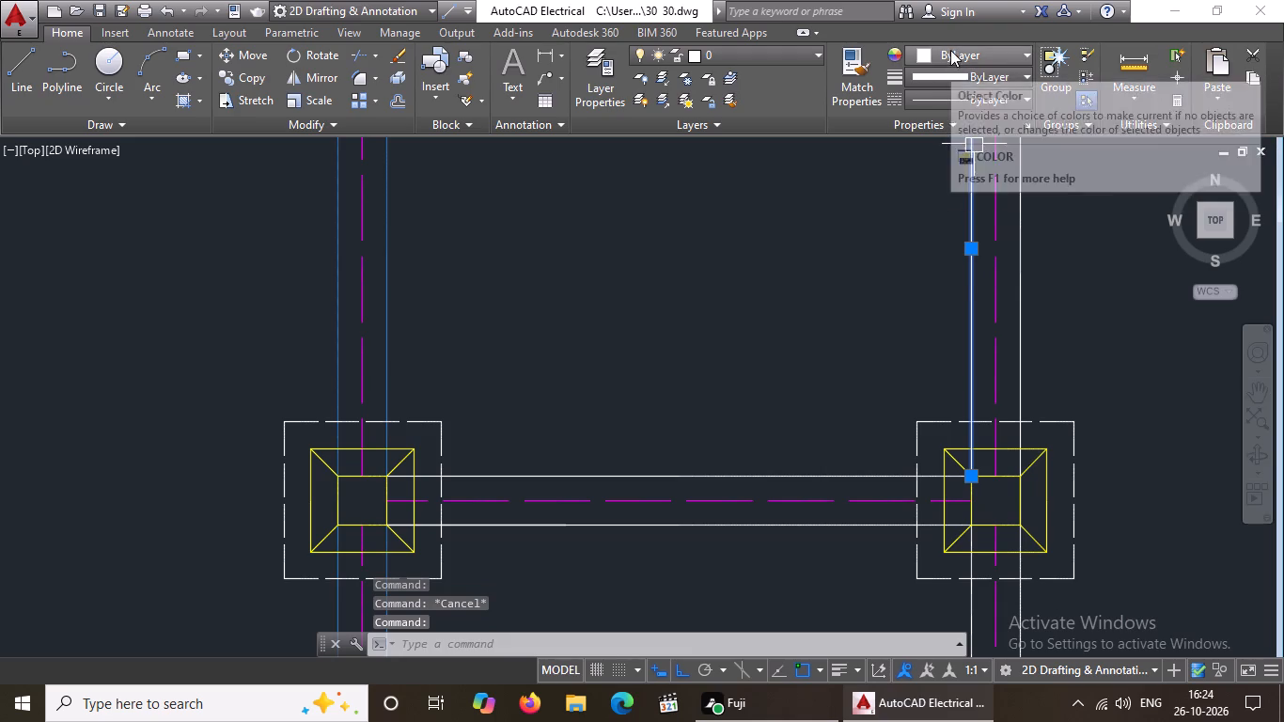
left_click(950, 50)
left_click(1030, 167)
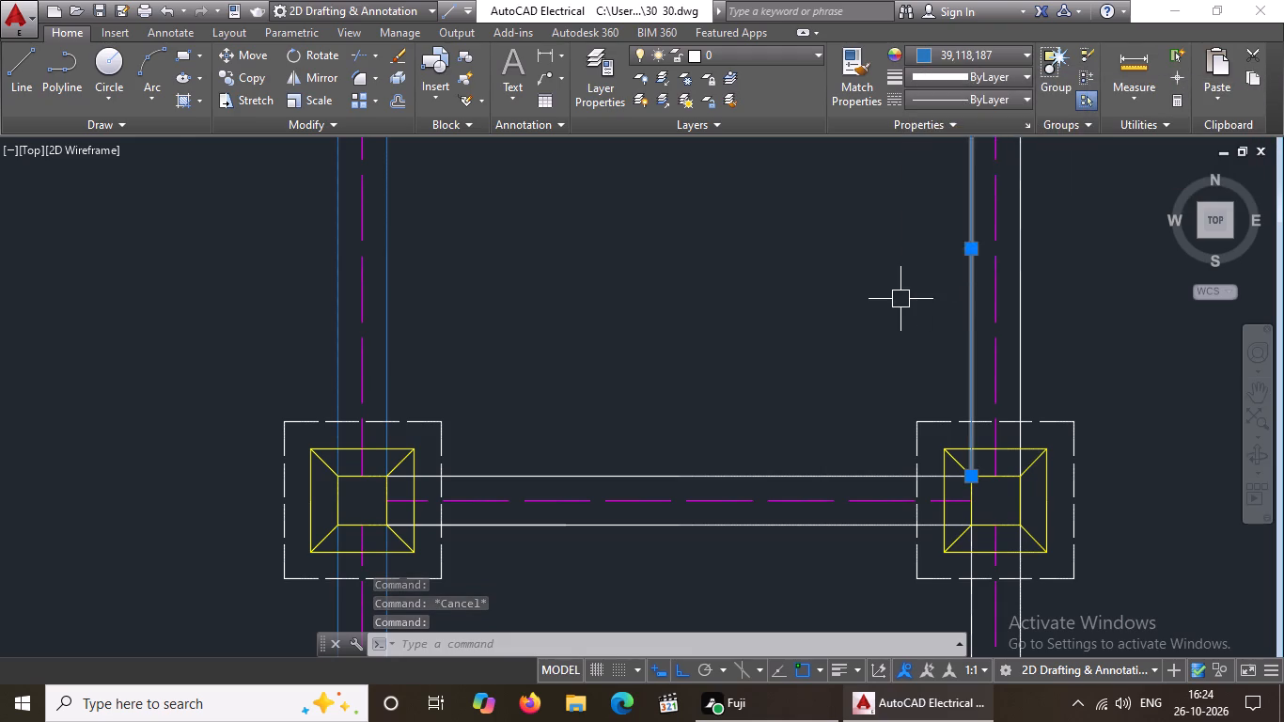
scroll(900, 299, "down", 4)
left_click(998, 50)
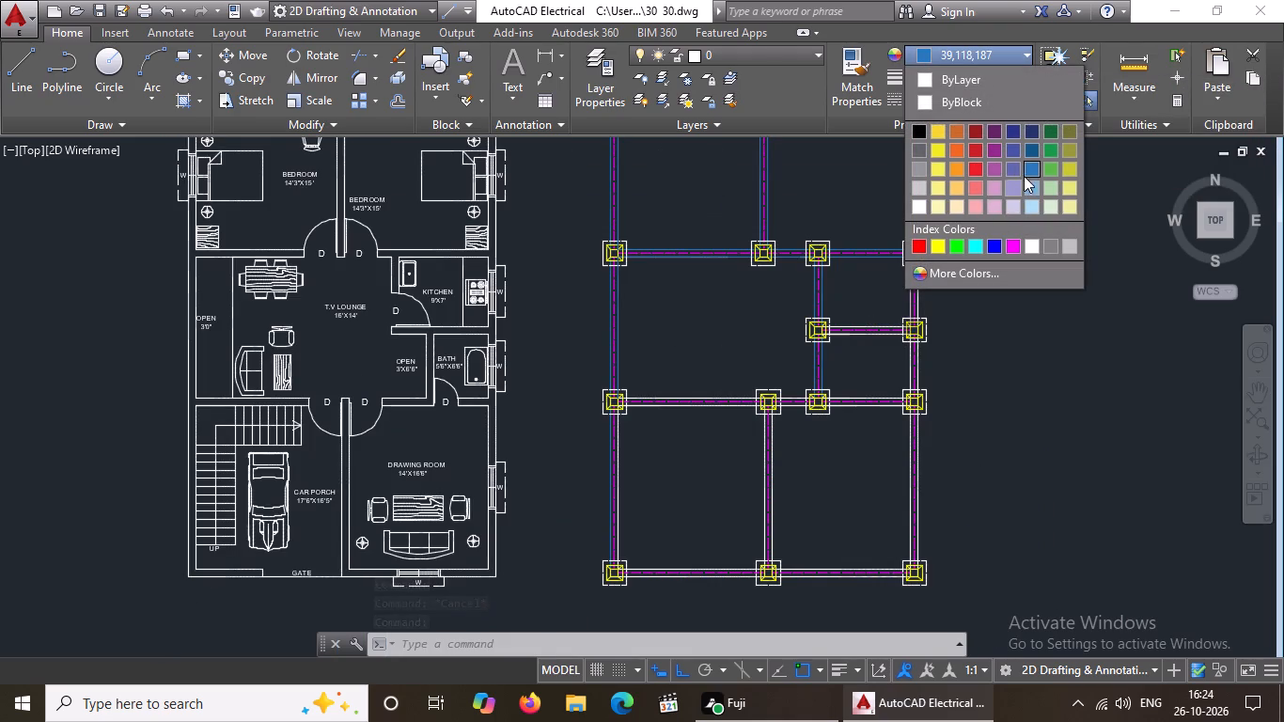
left_click(1029, 166)
key("Escape")
Colour the outer line of the rightmost vertical beam, between the third row and the intermediate footing, blue (39,118,187).
scroll(888, 231, "up", 2)
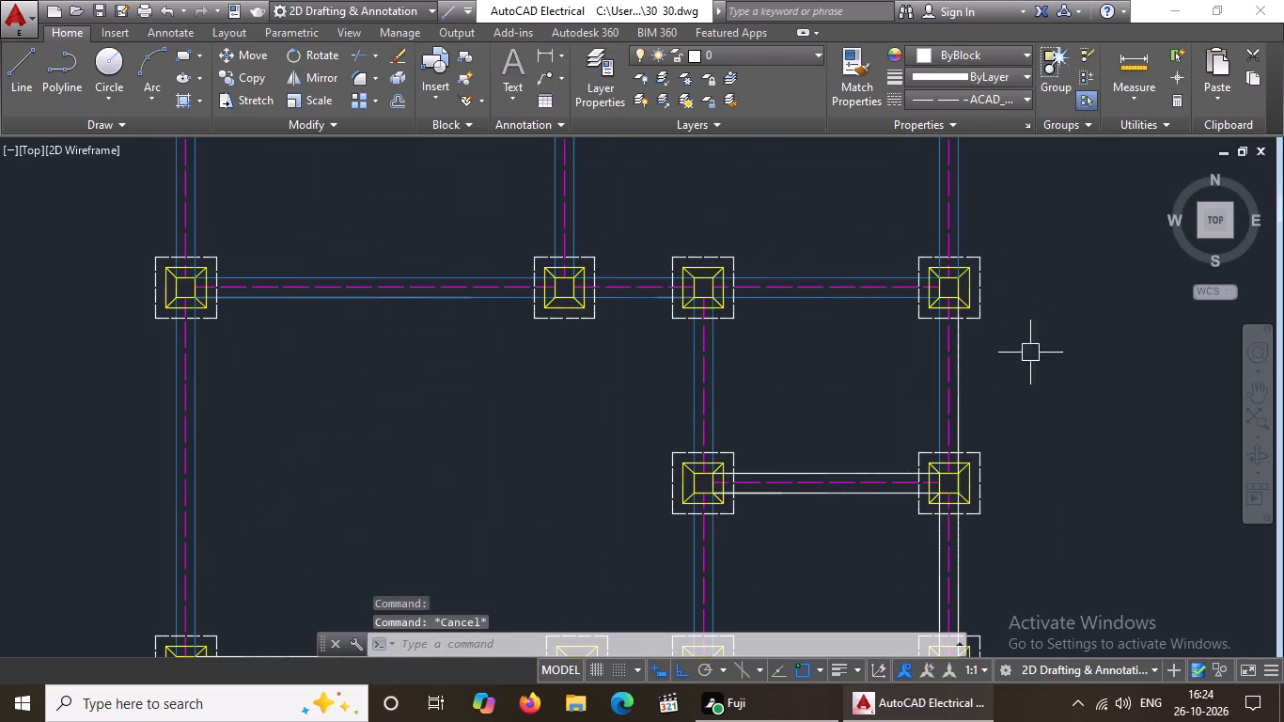
scroll(961, 404, "up", 1)
left_click(947, 410)
key("Escape")
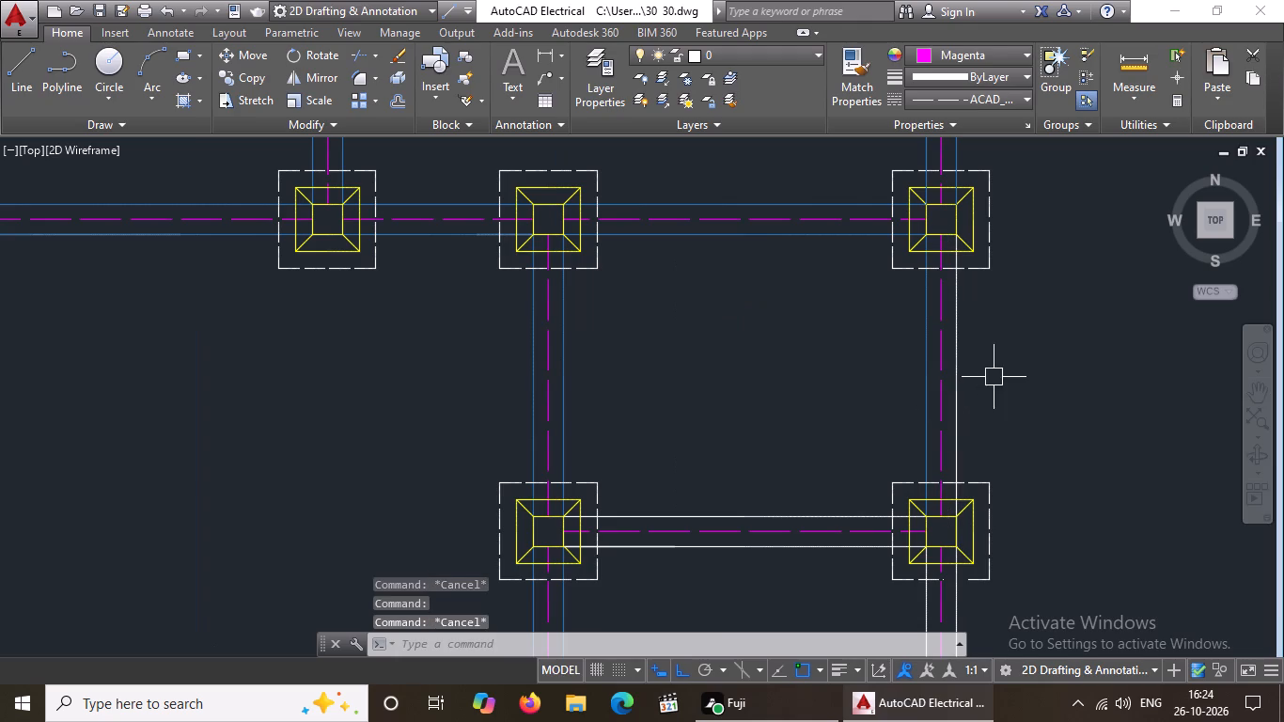
left_click(953, 385)
left_click(988, 54)
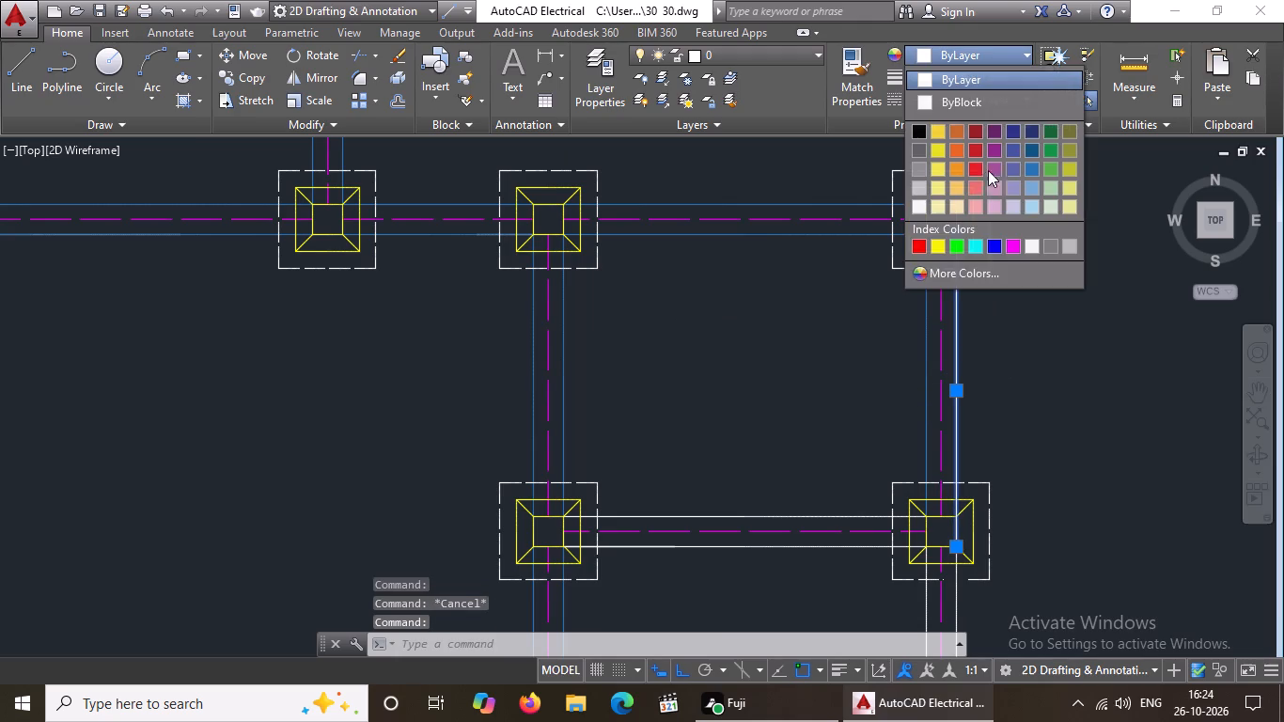
left_click(1032, 169)
scroll(905, 282, "down", 3)
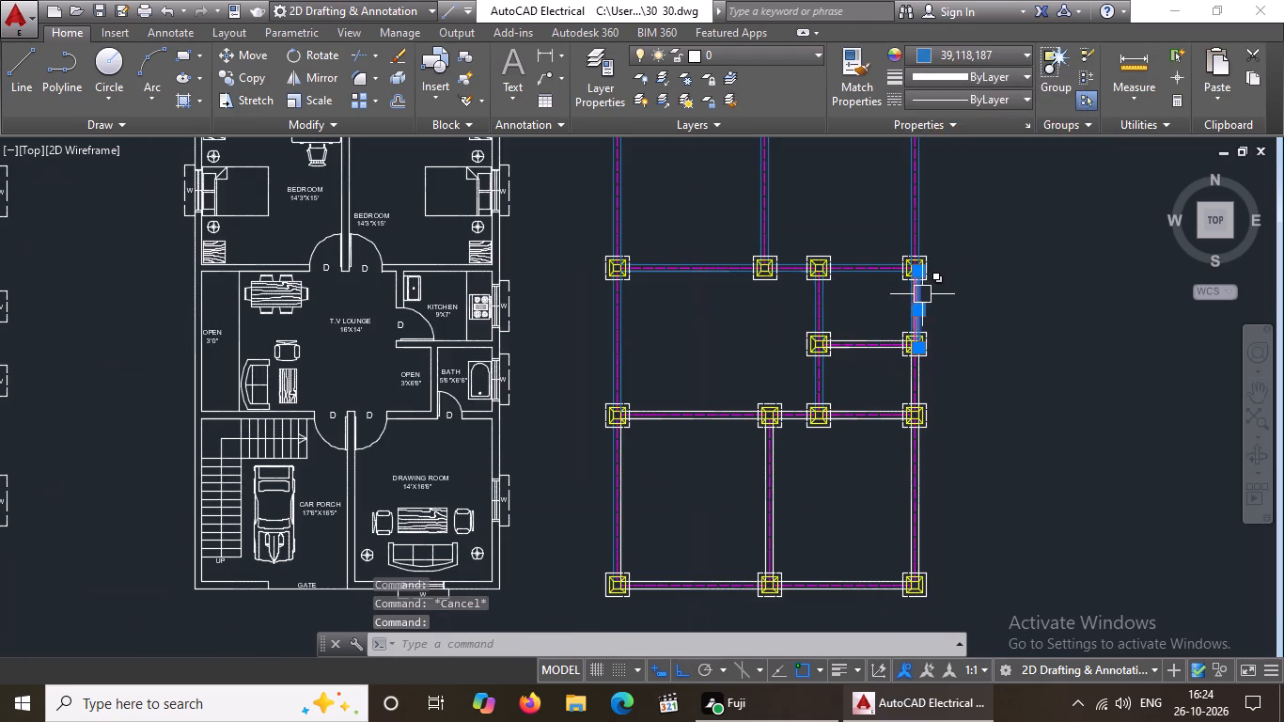
key("Escape")
Colour the lower line of the short horizontal beam between the two intermediate footings blue (39,118,187).
scroll(907, 357, "up", 4)
left_click(739, 291)
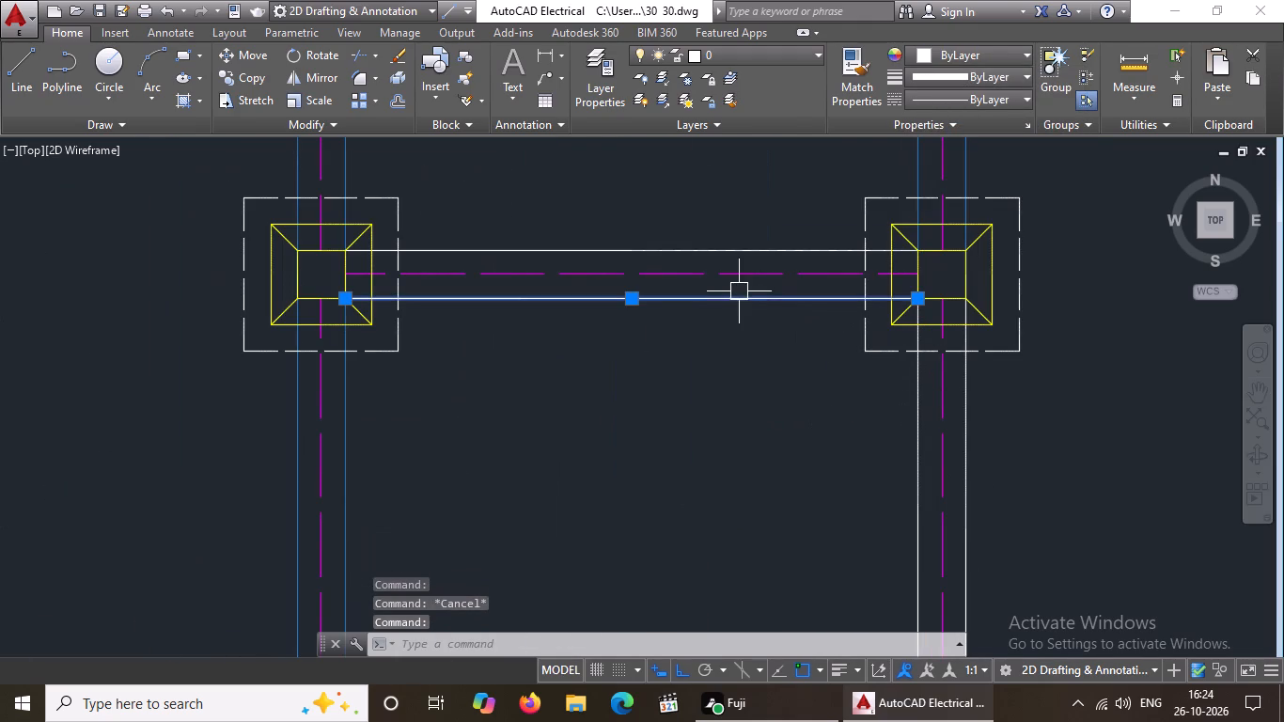
left_click(942, 51)
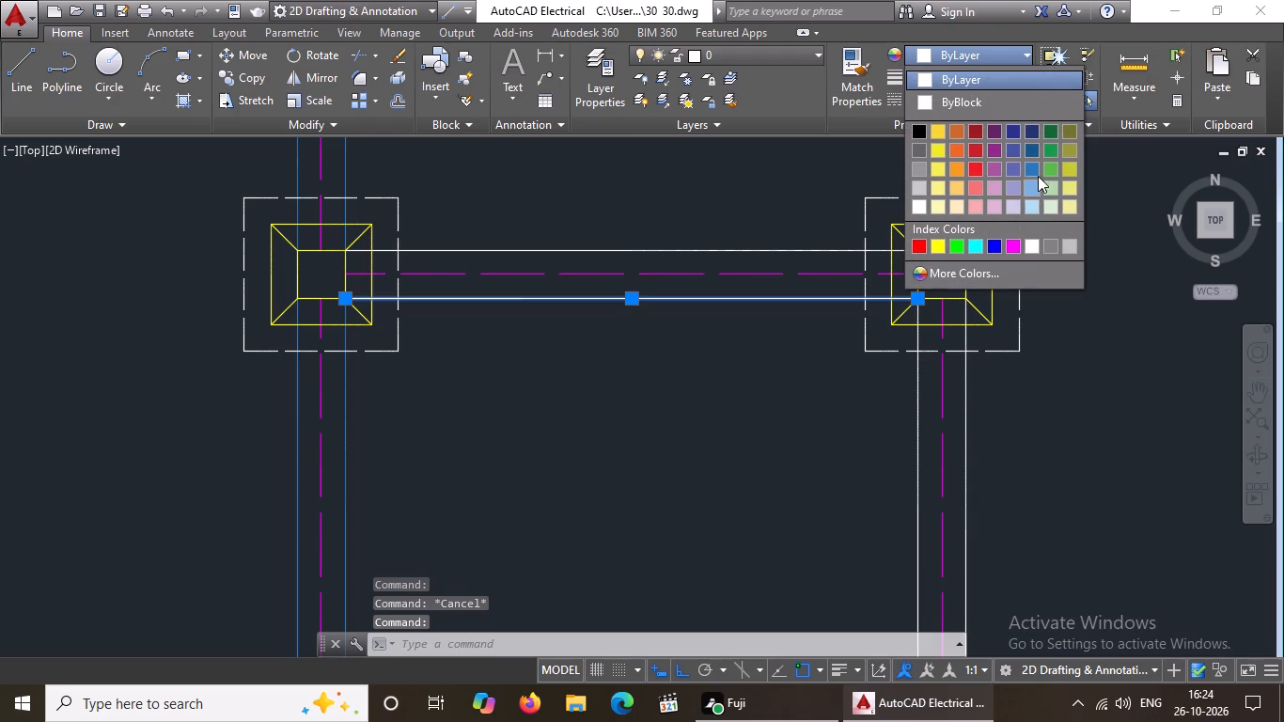
left_click(1037, 166)
key("Escape")
Erase the duplicate white line pieces overlapping the left part of the short horizontal beam's lower line.
scroll(679, 254, "up", 1)
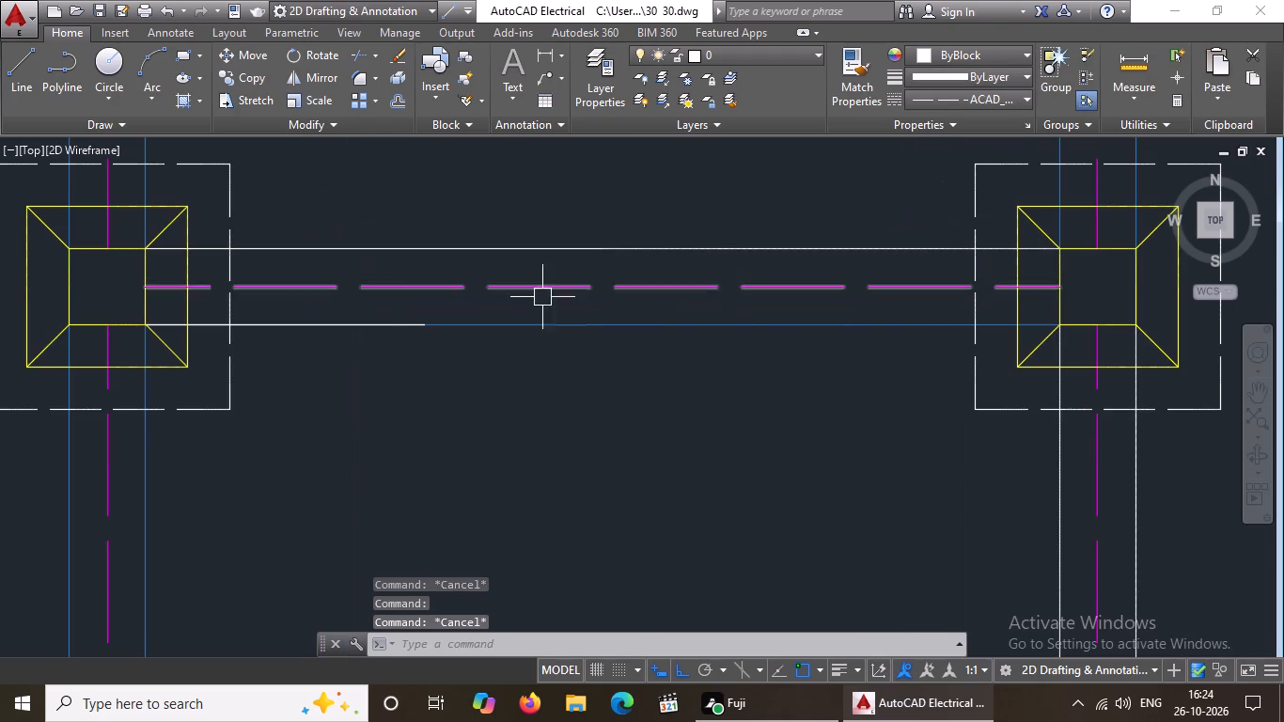
left_click(358, 323)
key("Delete")
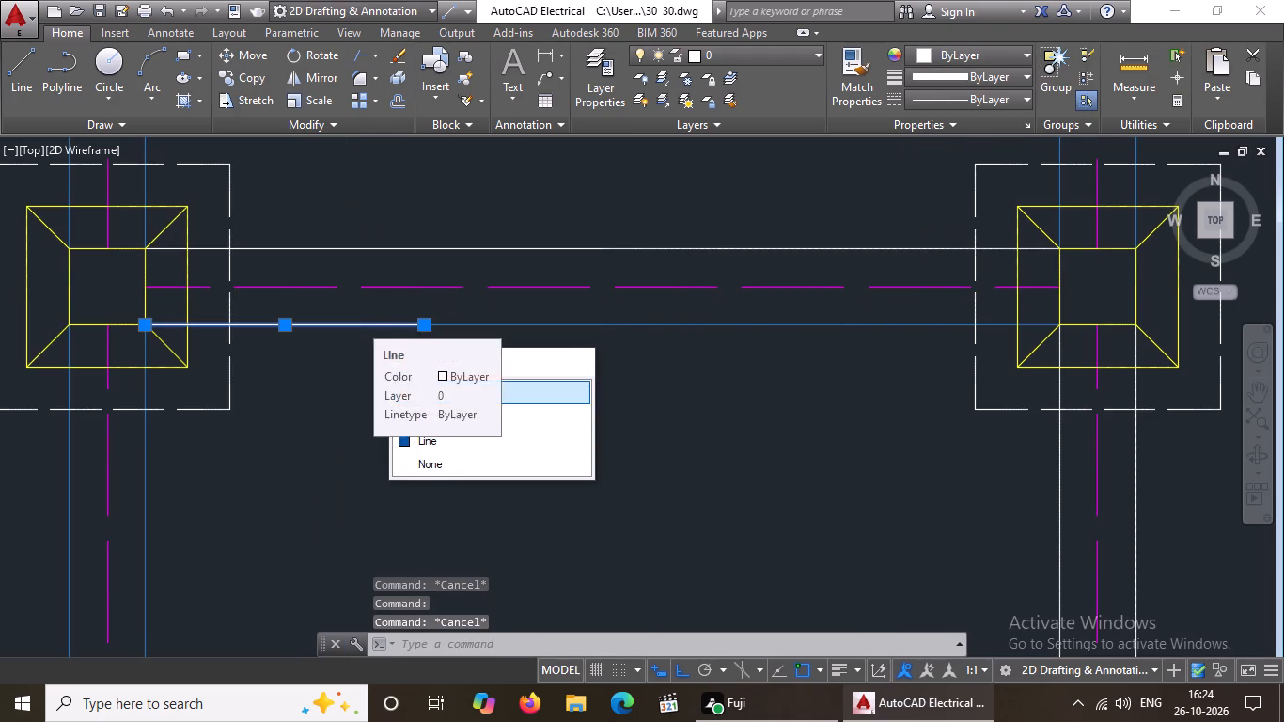
left_click(341, 326)
key("Delete")
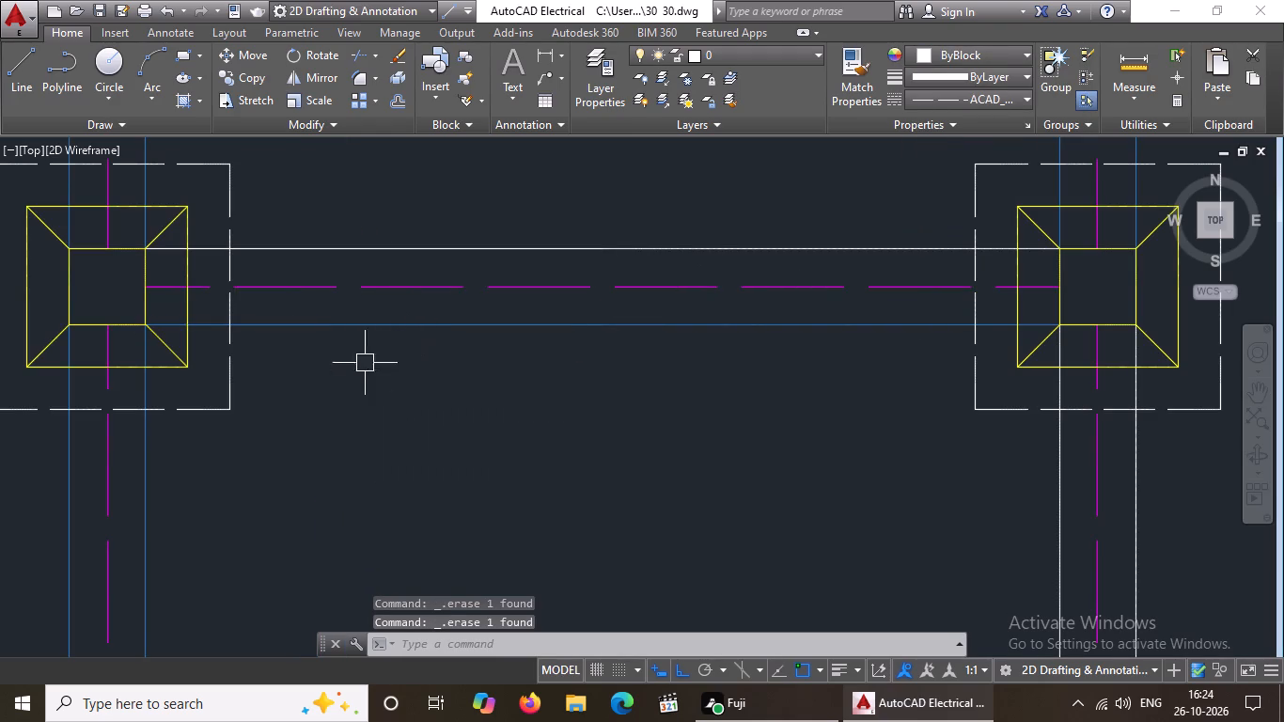
Colour the upper line of the short horizontal beam between the two intermediate footings blue (39,118,187).
scroll(334, 369, "down", 3)
scroll(365, 336, "up", 2)
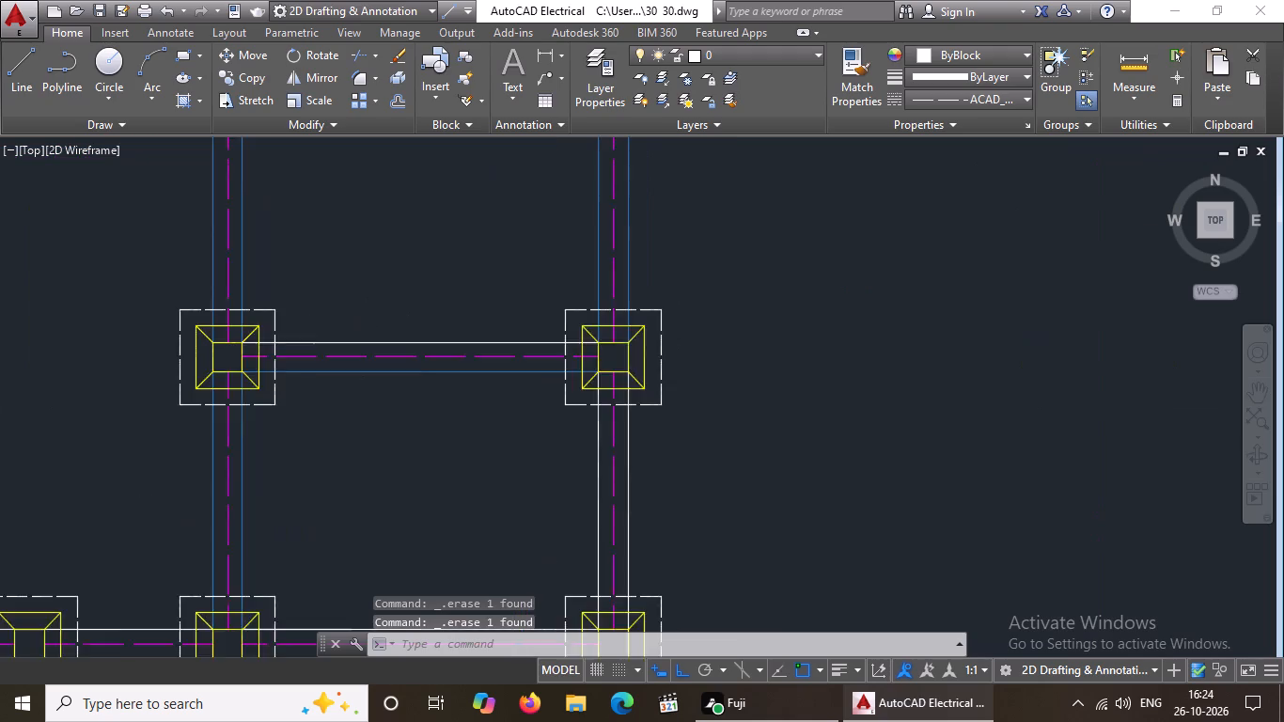
left_click(373, 344)
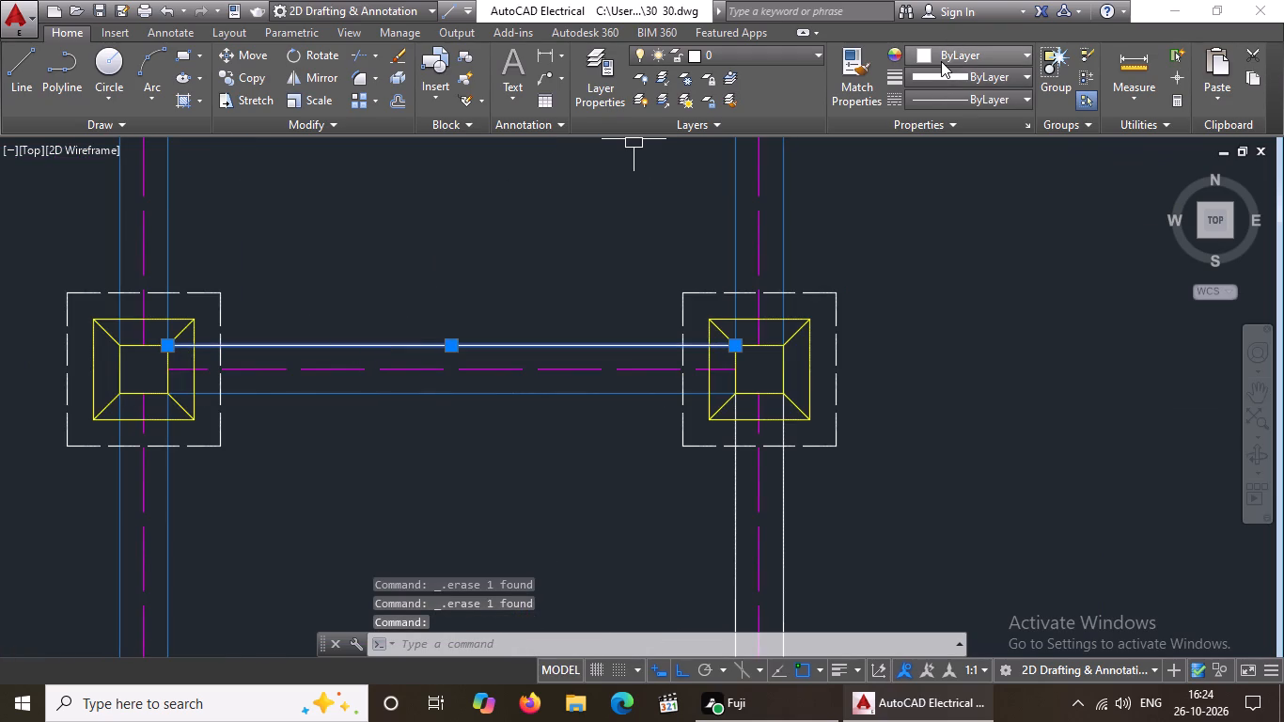
left_click(942, 60)
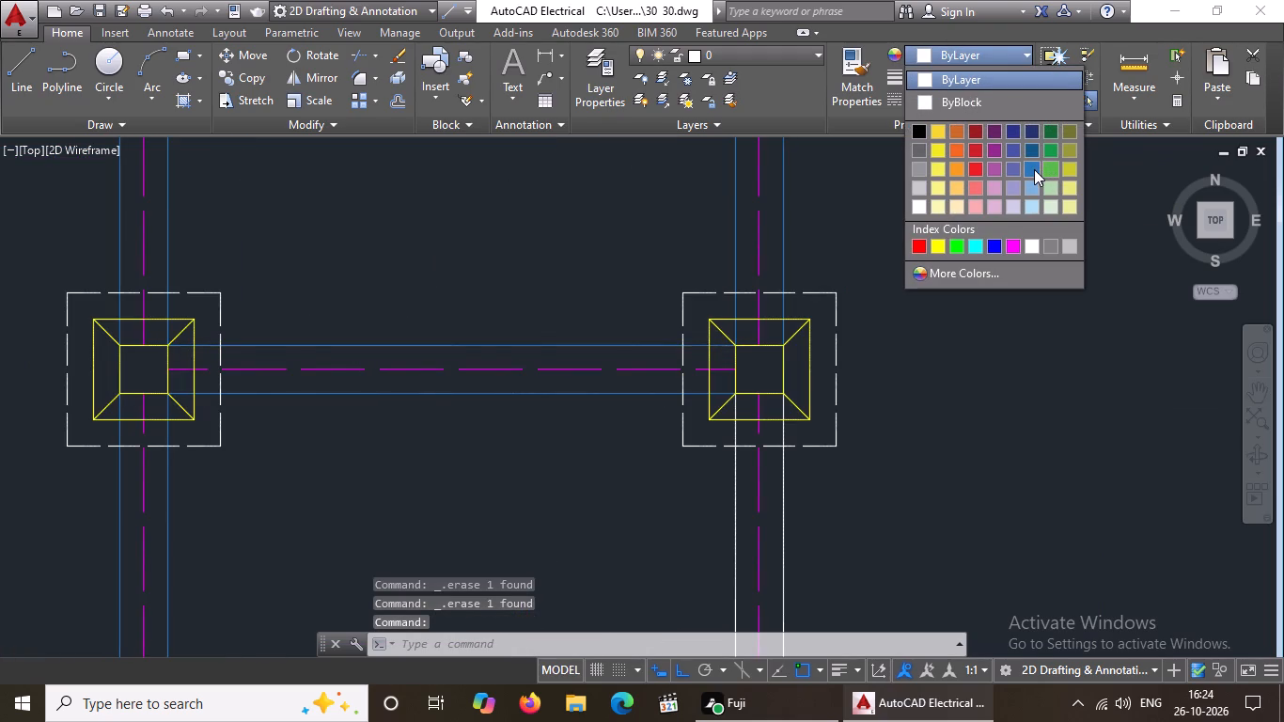
left_click(1034, 169)
key("Escape")
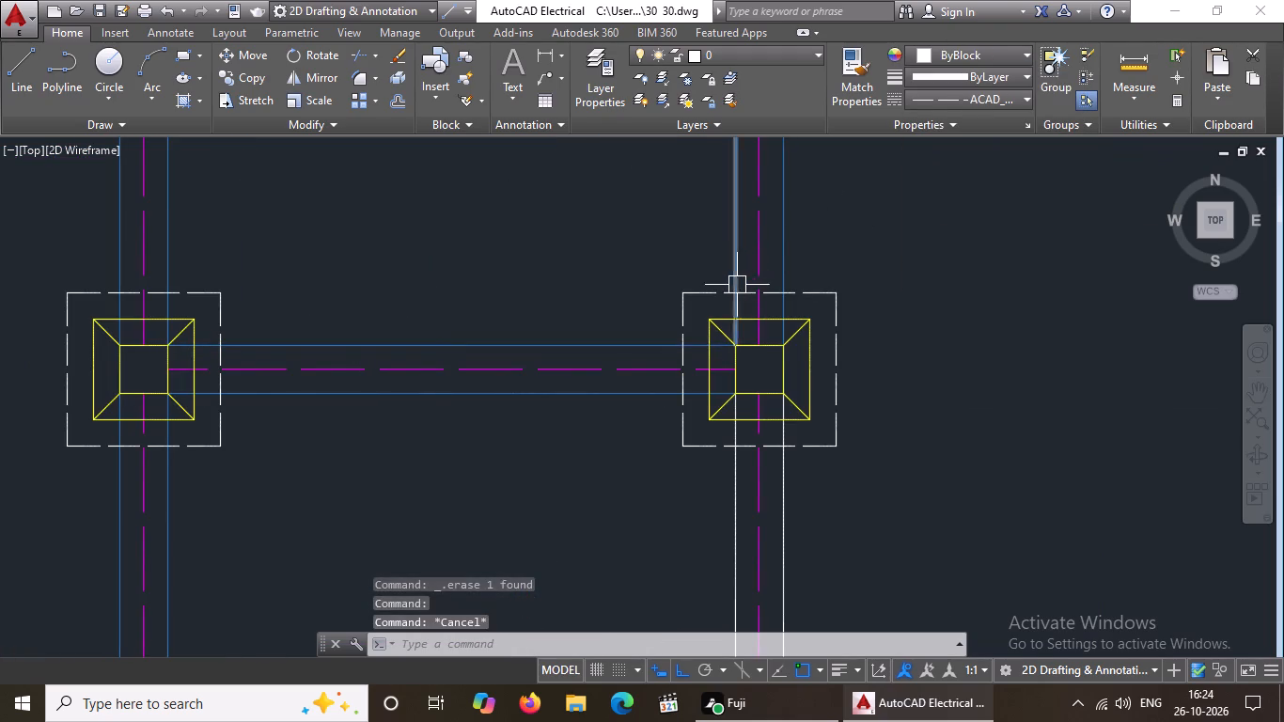
scroll(723, 257, "down", 4)
scroll(661, 315, "up", 3)
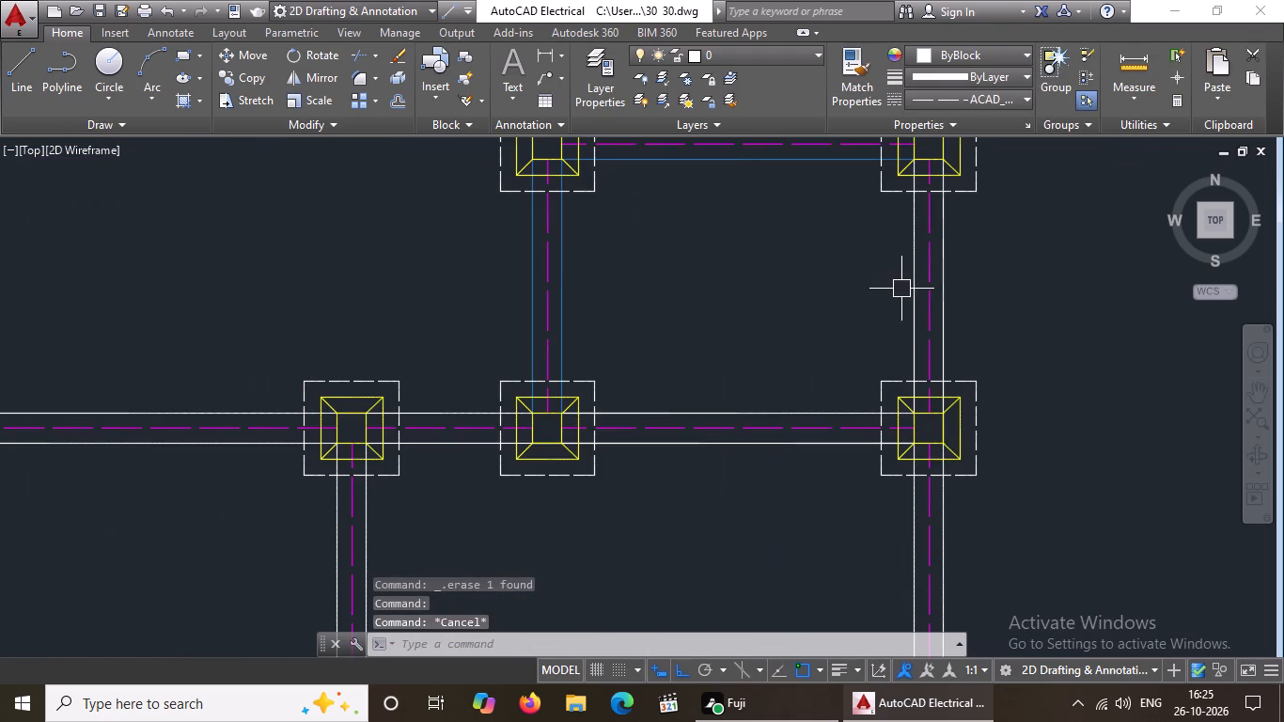
Colour both lines of the rightmost vertical beam, between the intermediate footing and the row below, blue (39,118,187).
left_click(915, 261)
left_click(953, 54)
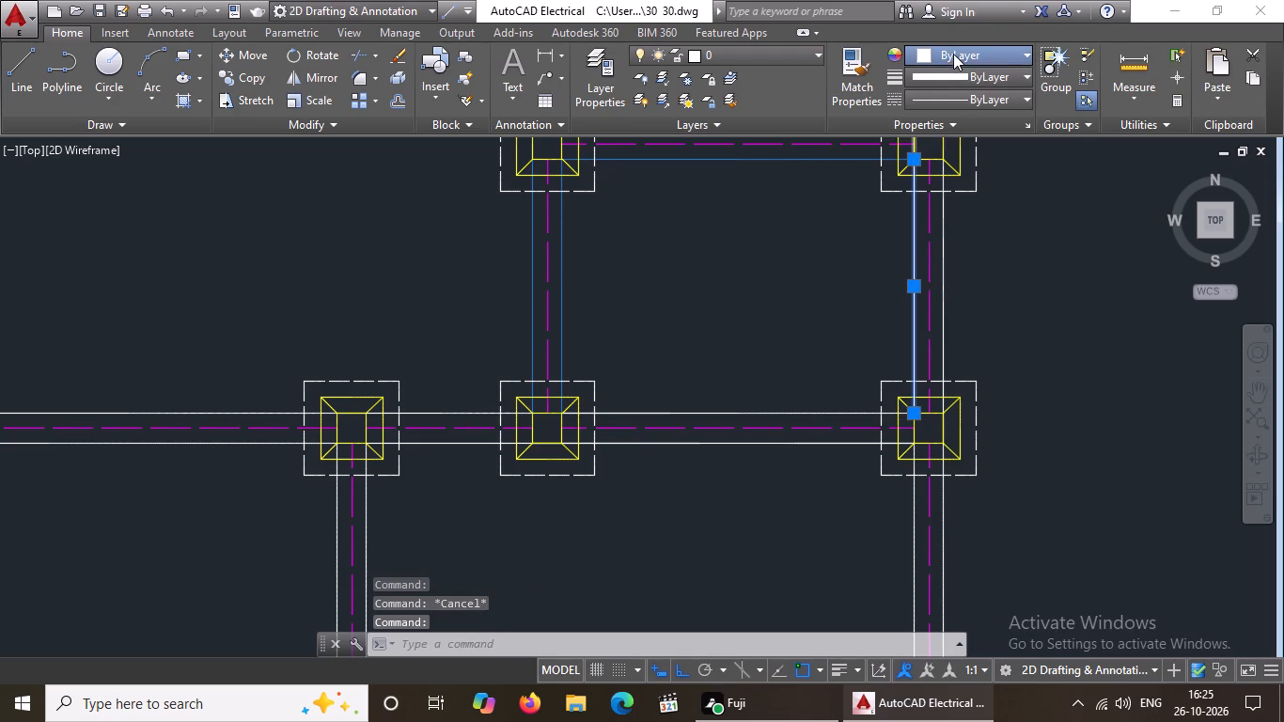
left_click(1031, 164)
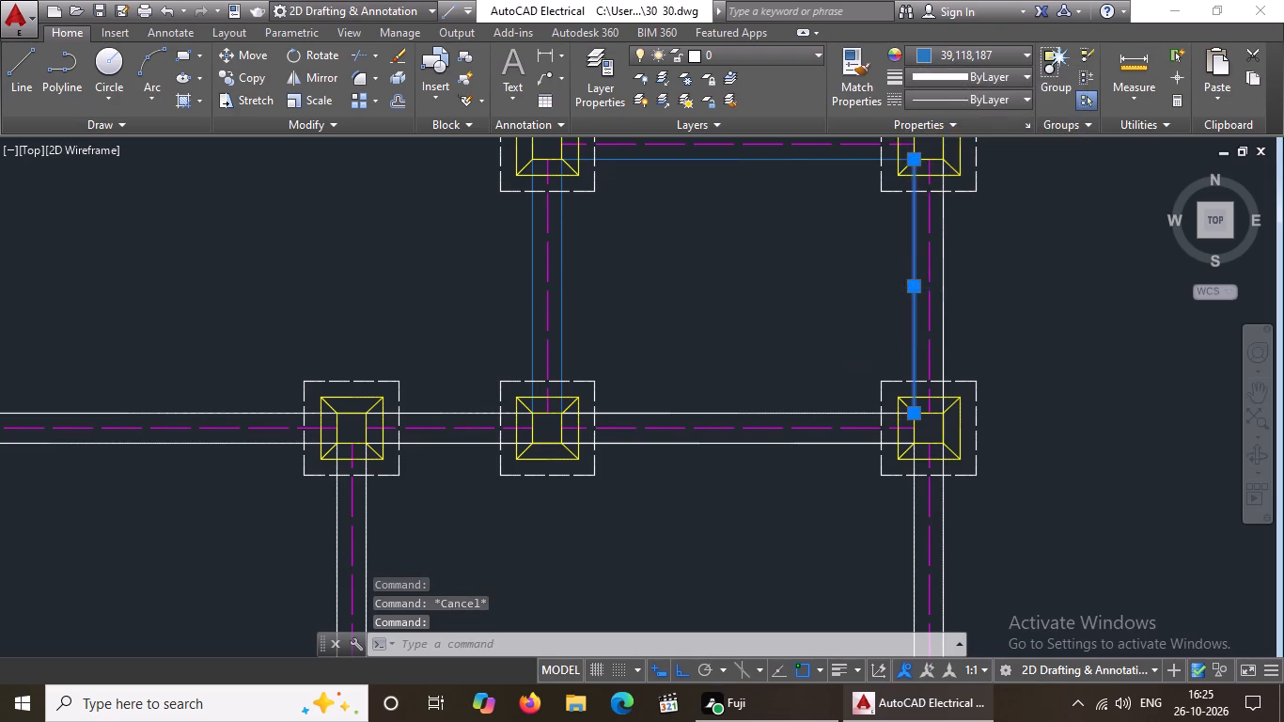
key("Escape")
left_click(942, 279)
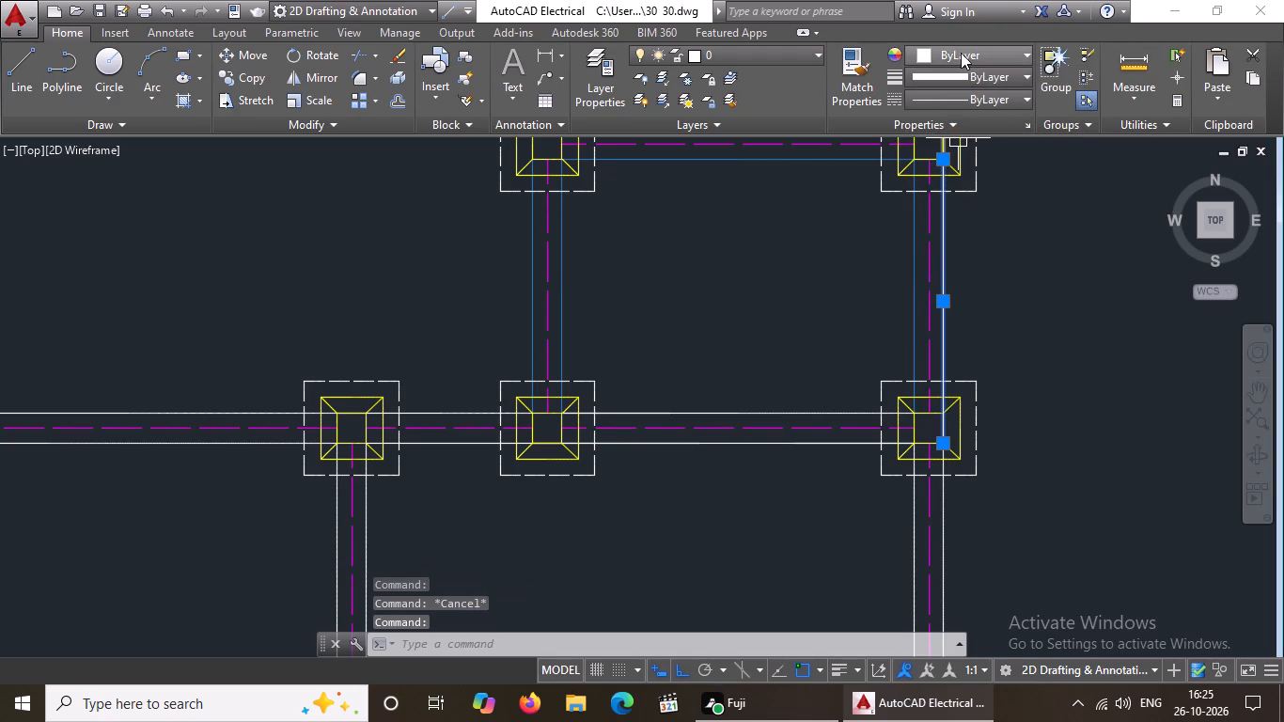
left_click(961, 52)
left_click(1029, 165)
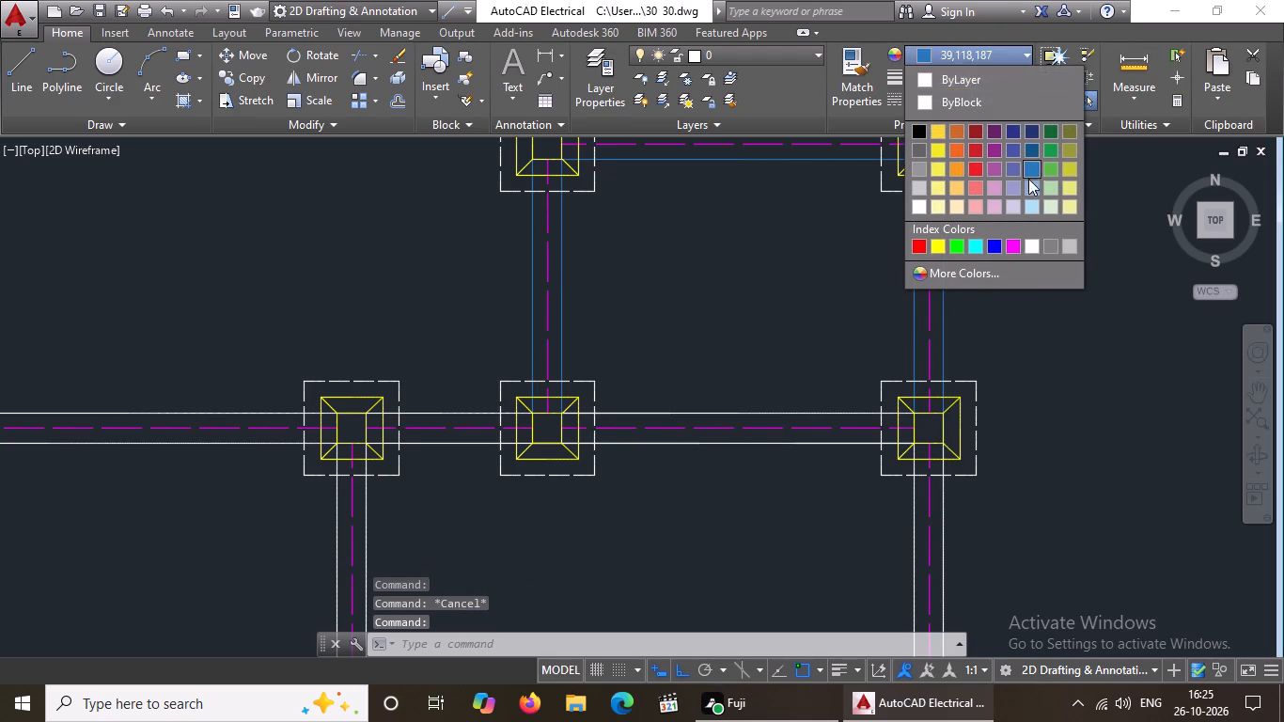
scroll(850, 333, "down", 3)
key("Escape")
Erase the short white piece at the left end of the long horizontal beam's upper line, in the row below the intermediate footings.
scroll(887, 321, "up", 3)
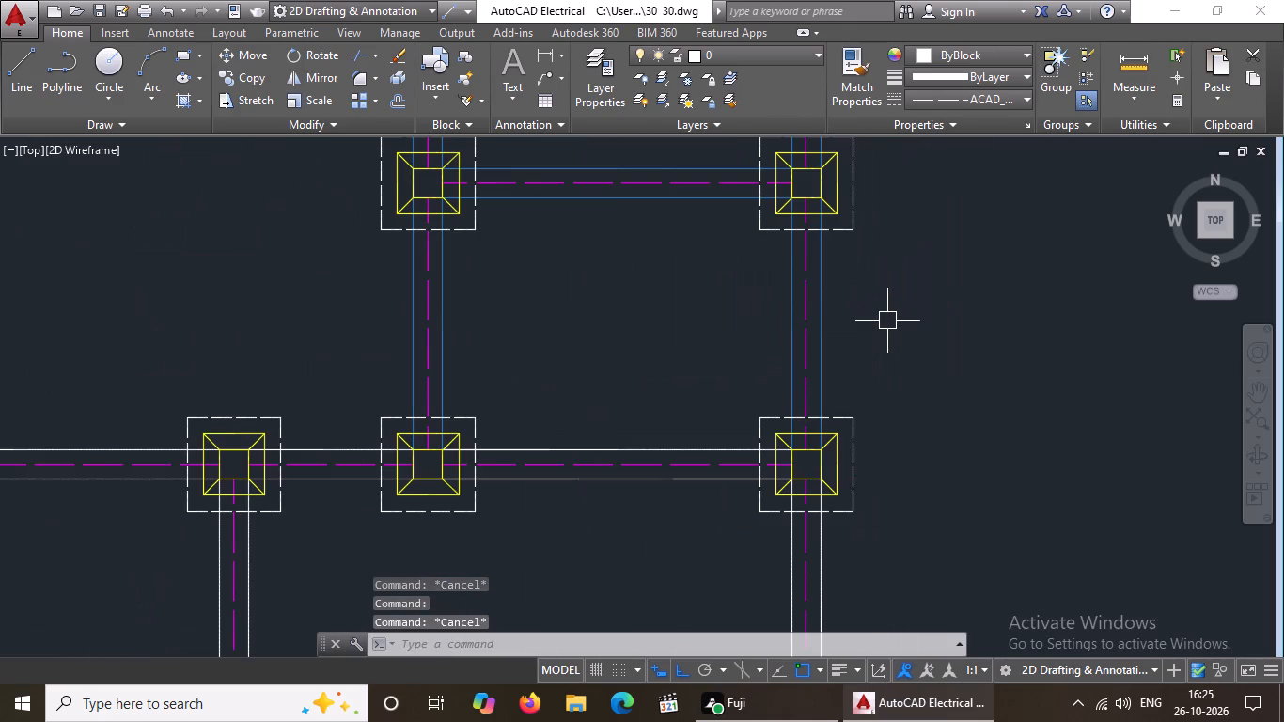
scroll(813, 339, "down", 1)
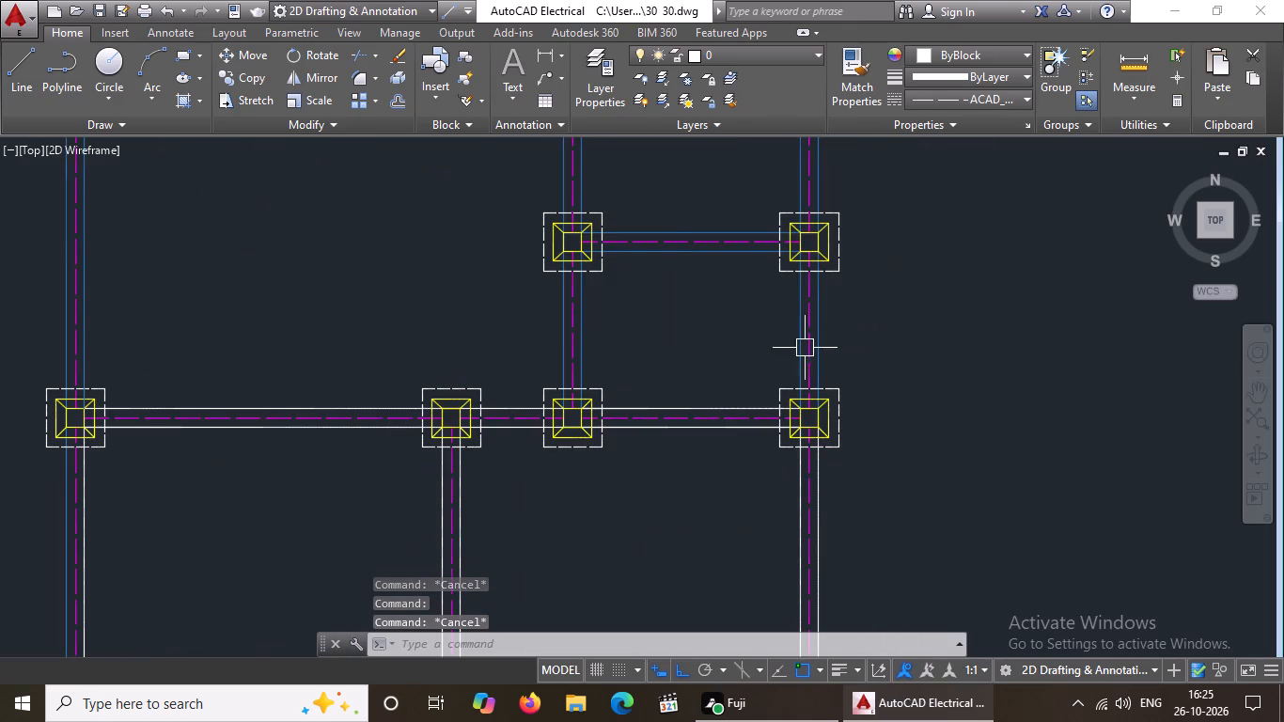
scroll(161, 402, "up", 3)
left_click(180, 435)
scroll(361, 376, "down", 3)
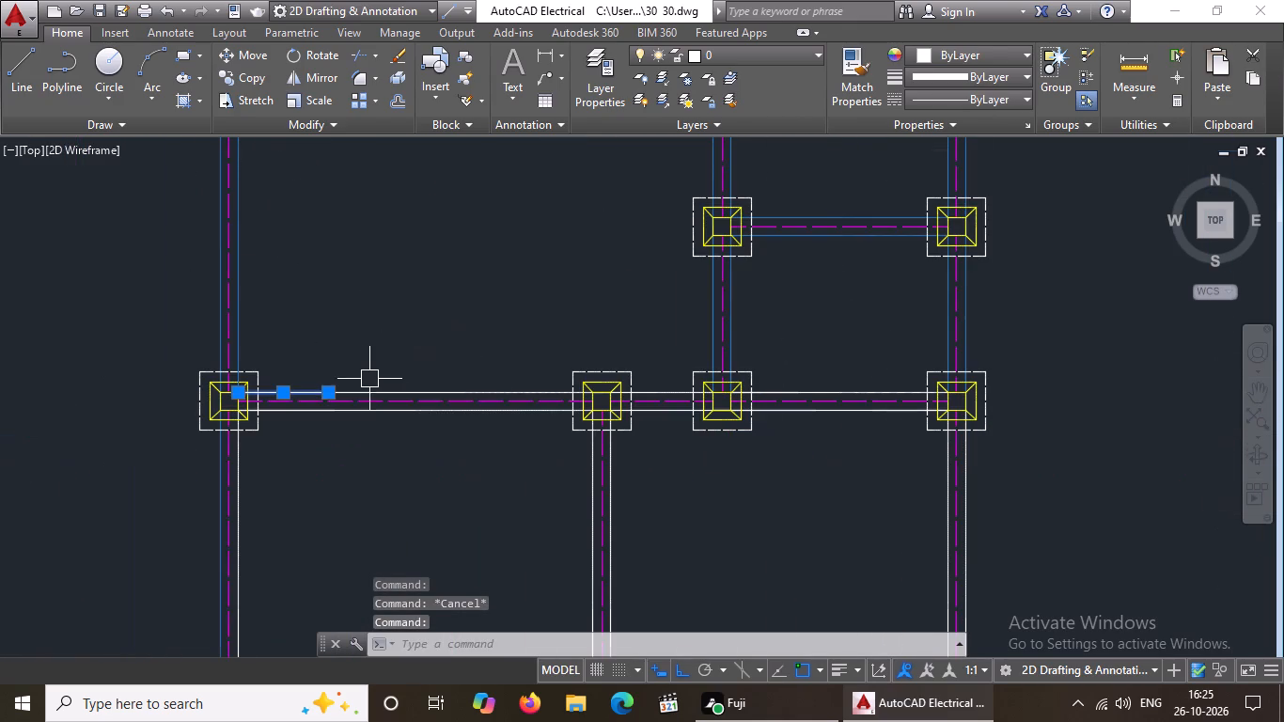
key("Delete")
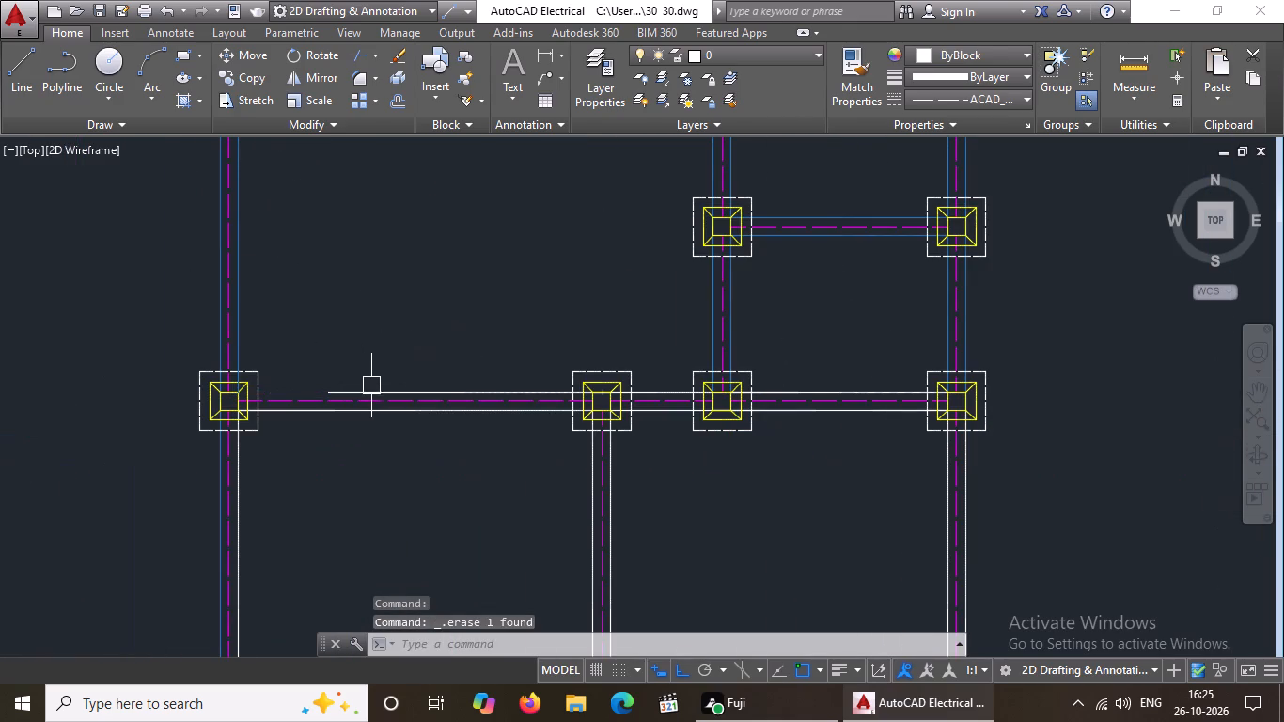
Extend the remaining upper line of that long horizontal beam to the inner square of the left footing.
scroll(361, 388, "up", 1)
type("EX")
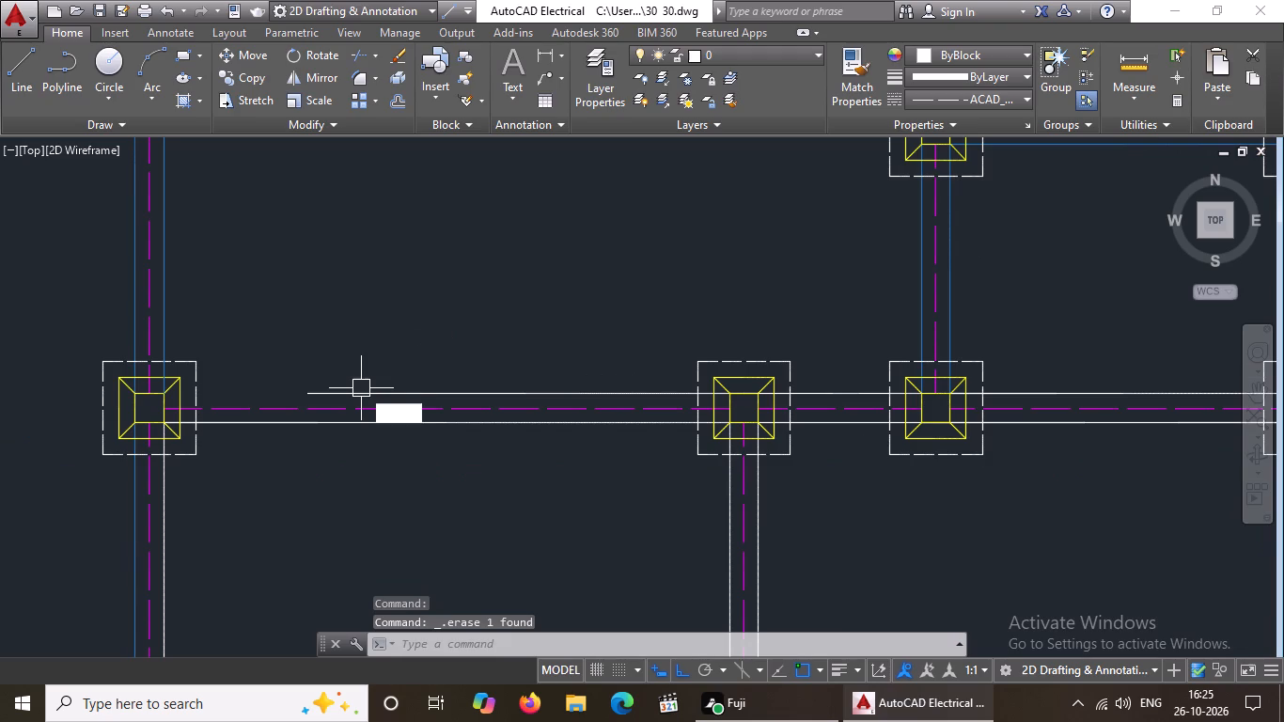
key("space")
key("space")
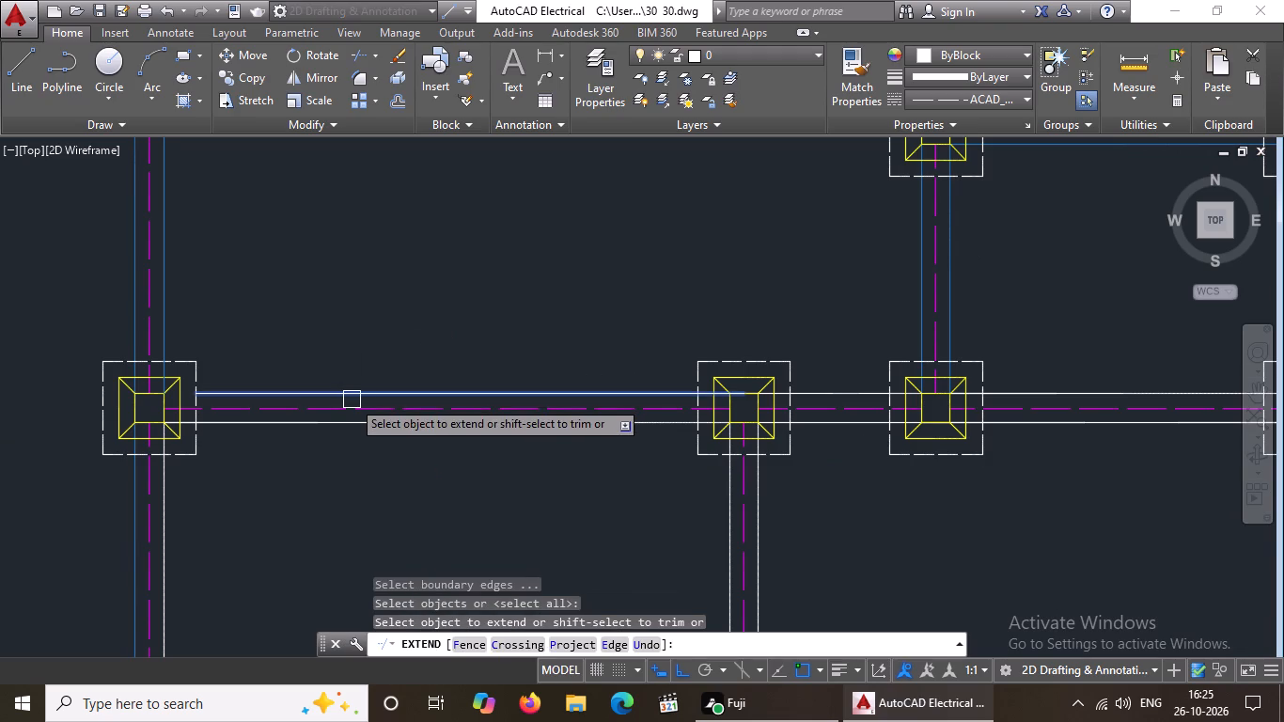
left_click(352, 400)
left_click(302, 394)
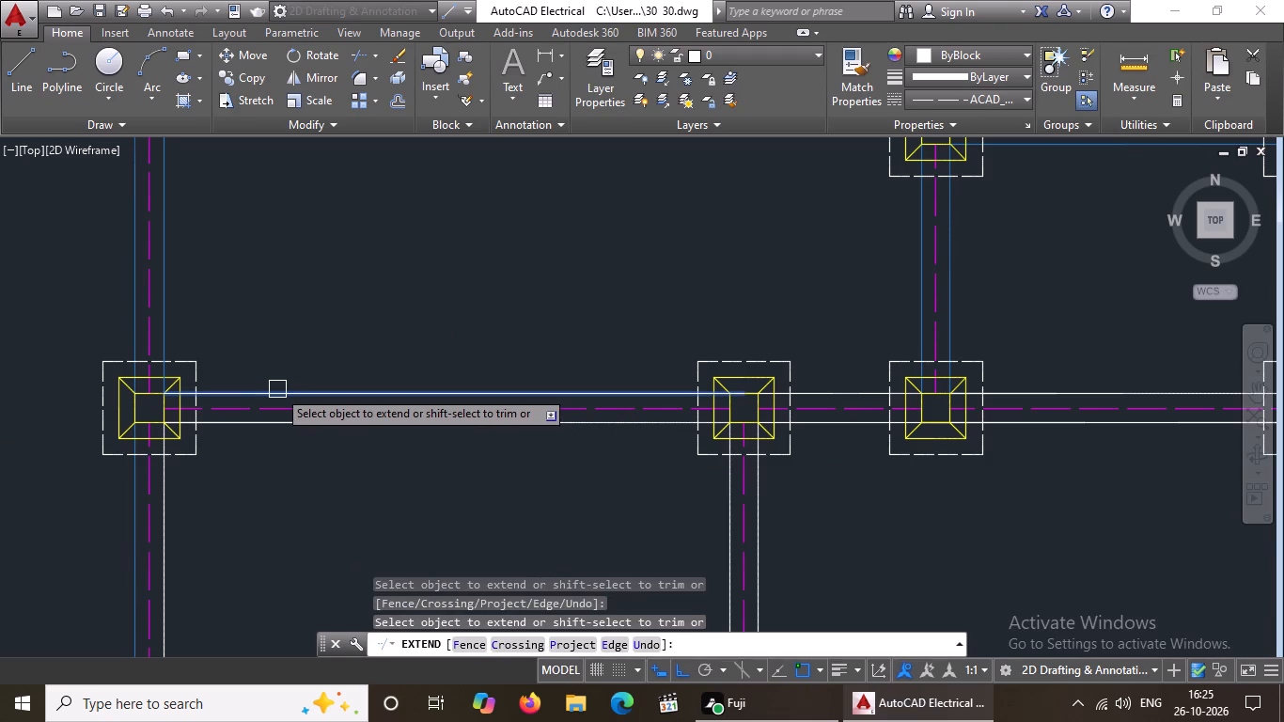
left_click(277, 389)
key("Escape")
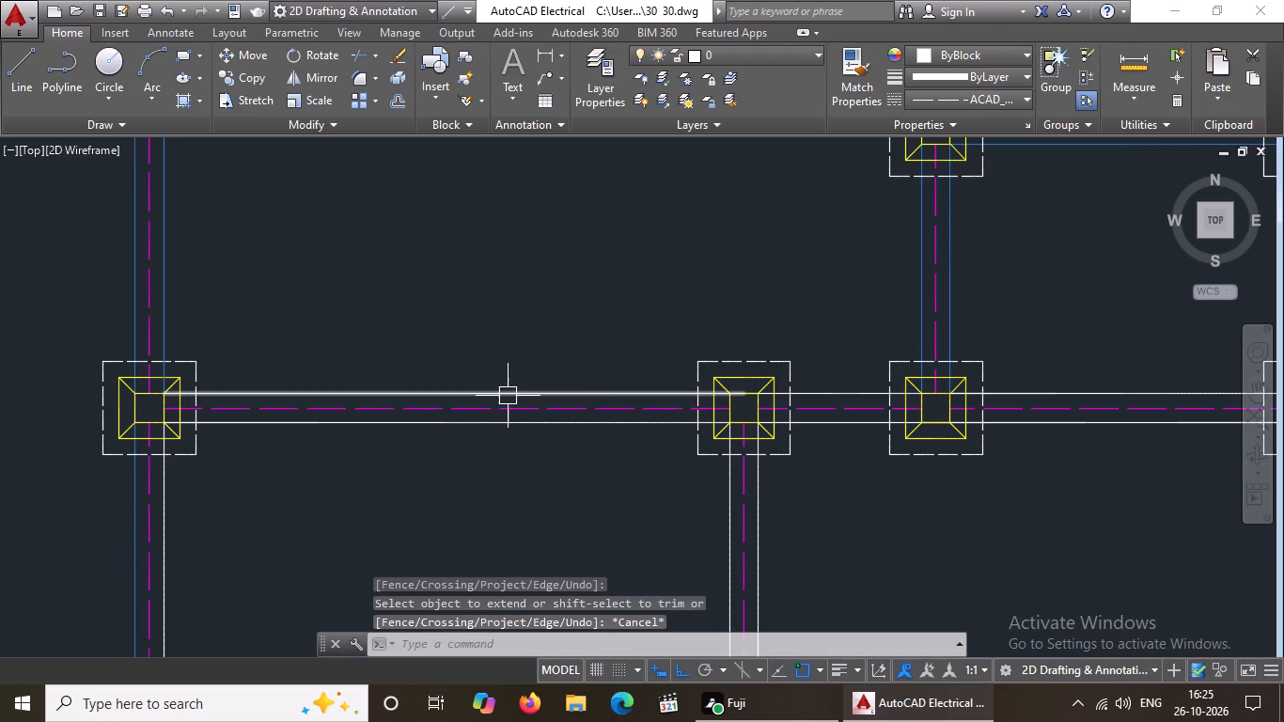
Colour the upper and lower lines of the long horizontal beam between the row's first and second footings blue (39,118,187).
left_click(508, 395)
left_click(953, 53)
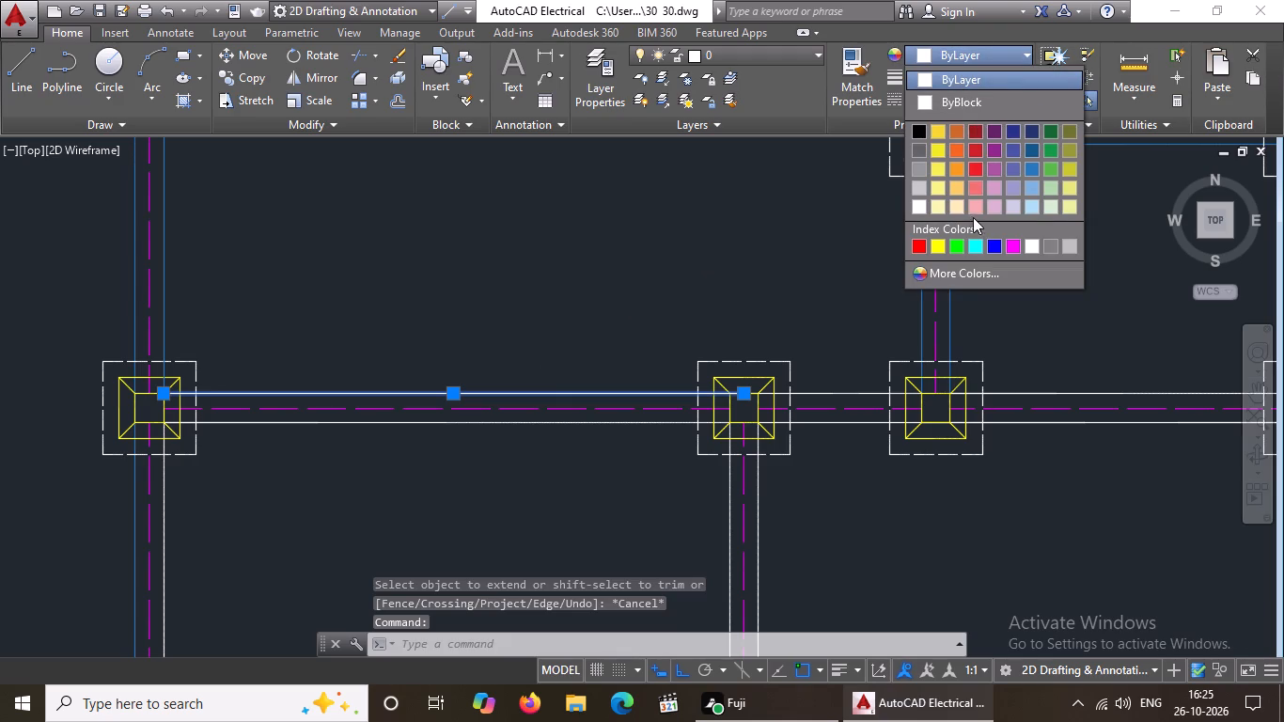
left_click(1032, 165)
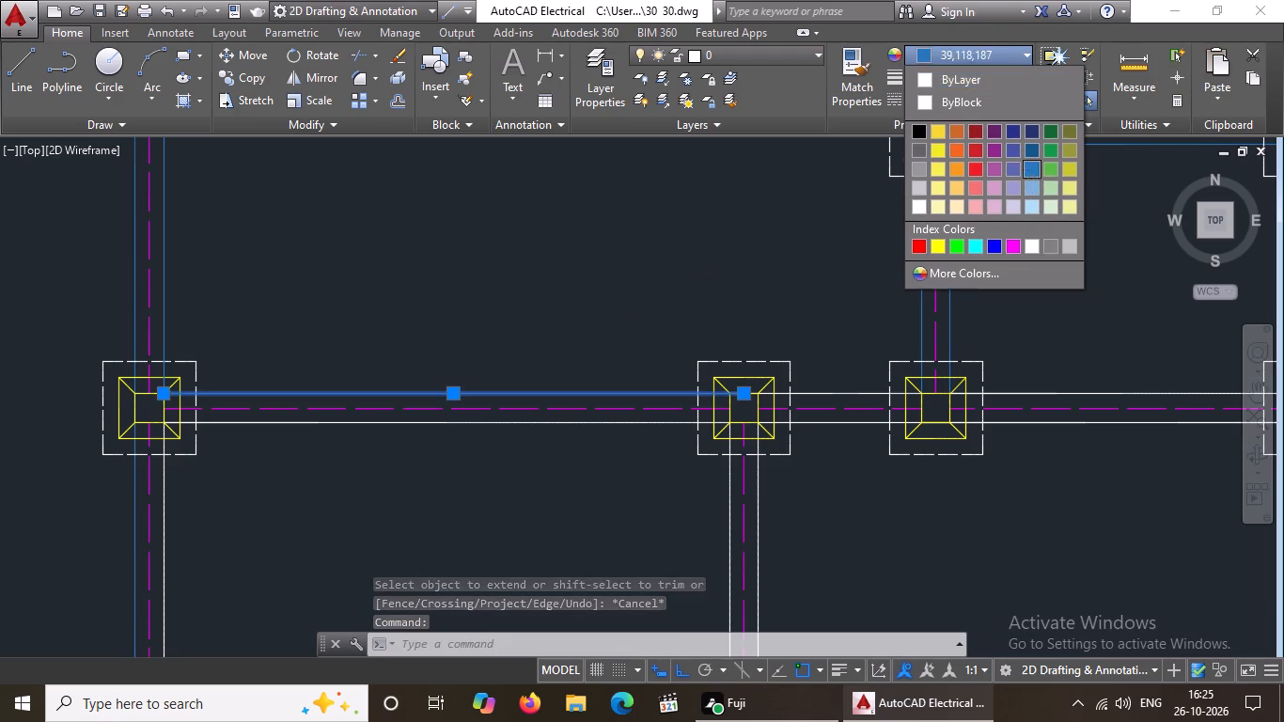
key("Escape")
left_click(446, 425)
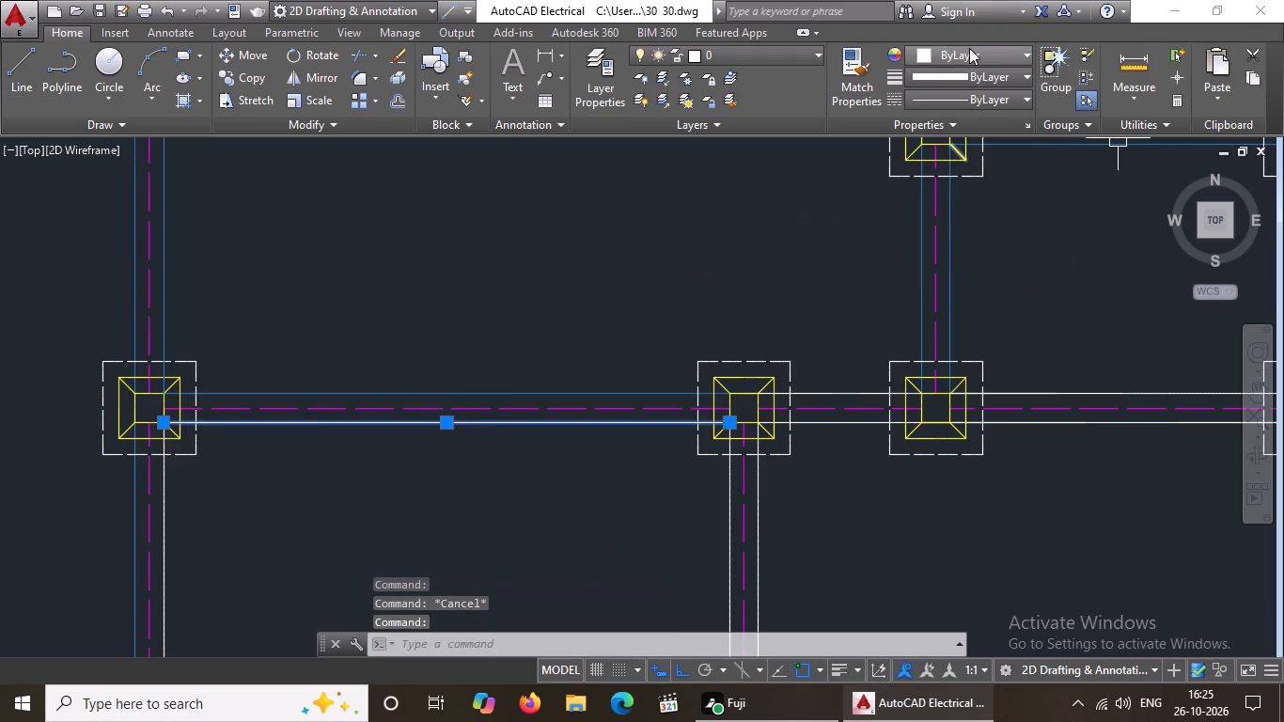
left_click(969, 48)
left_click(1030, 162)
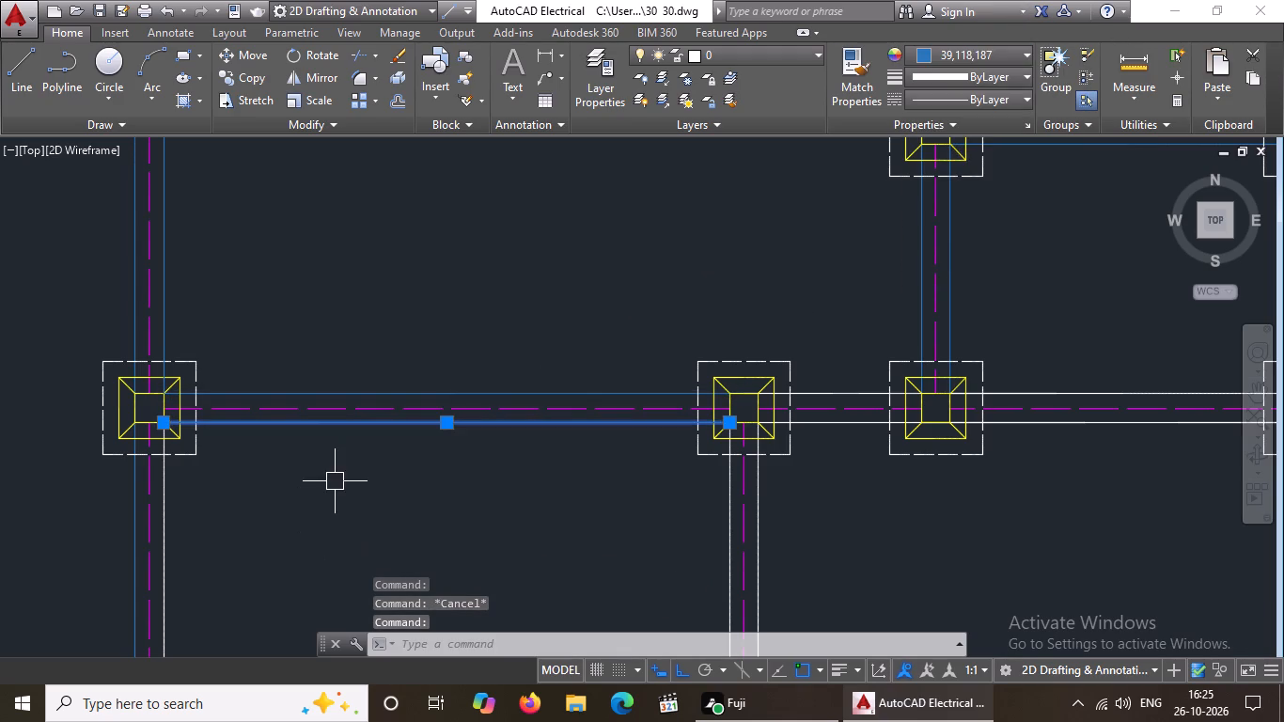
key("Escape")
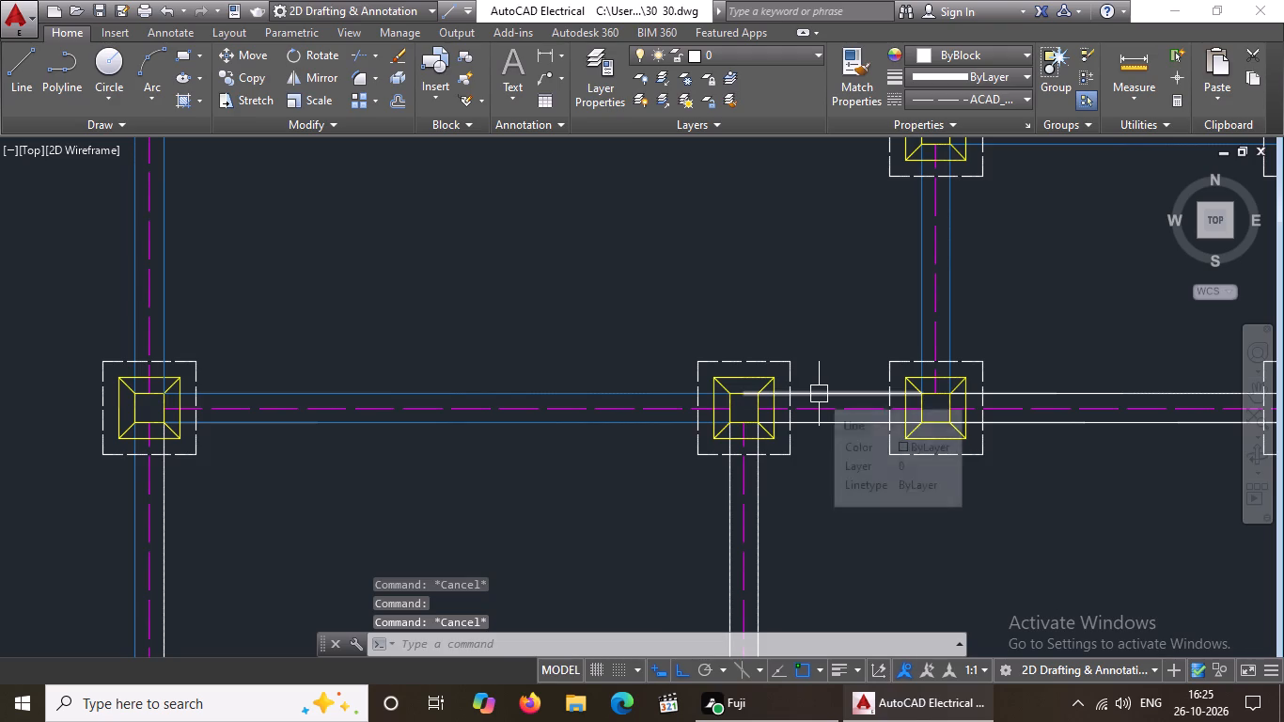
Shorten the upper line between the row's second and third footings to the second footing's inner square and colour it blue (39,118,187).
left_click(839, 390)
scroll(842, 391, "up", 2)
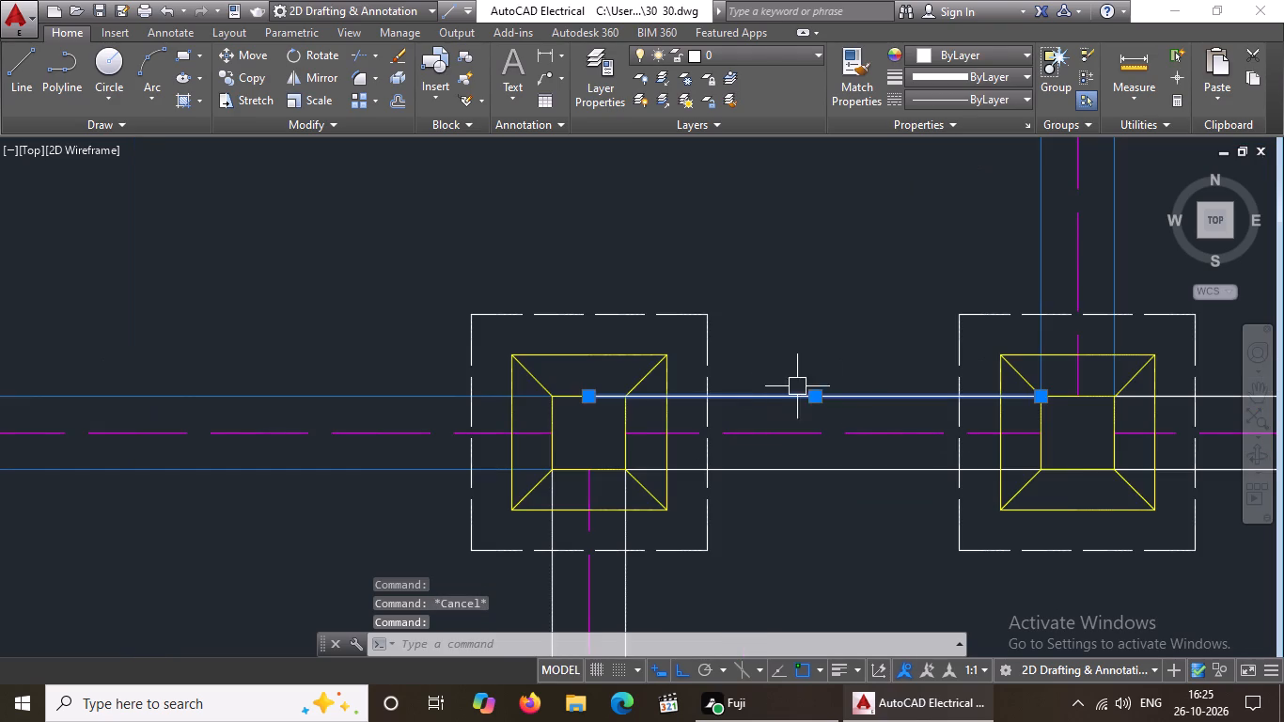
left_click(592, 393)
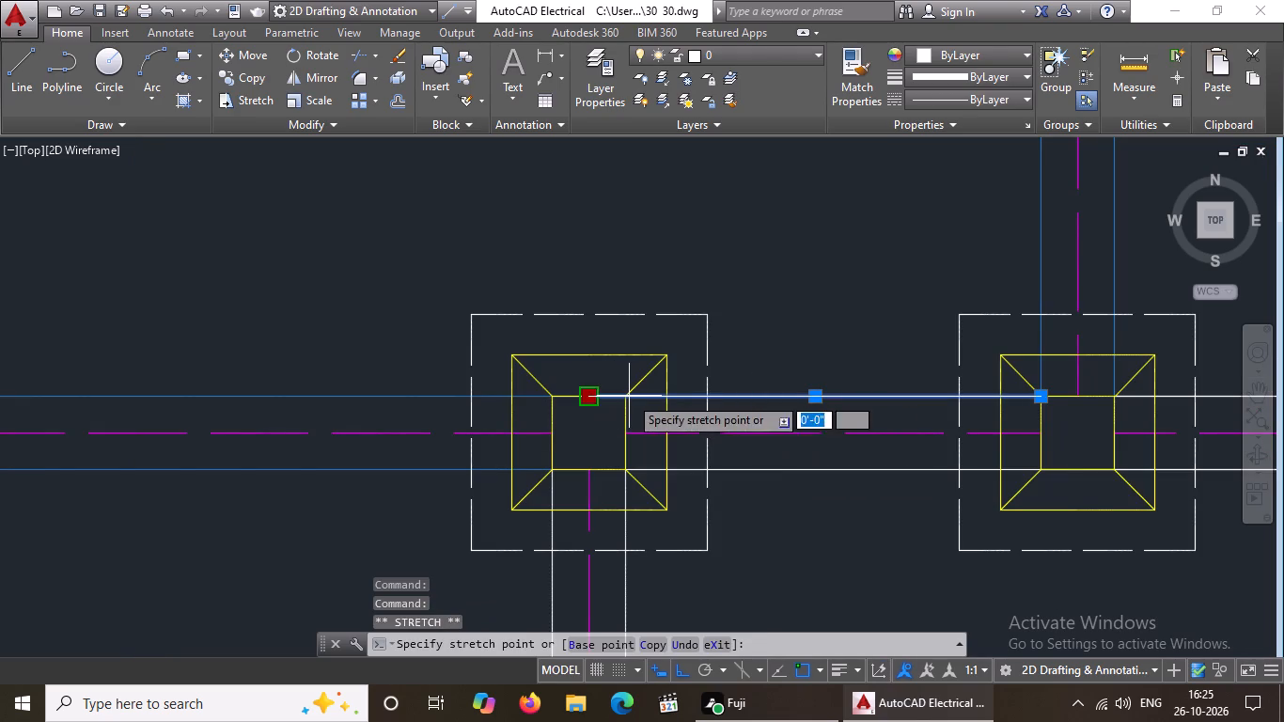
left_click(626, 396)
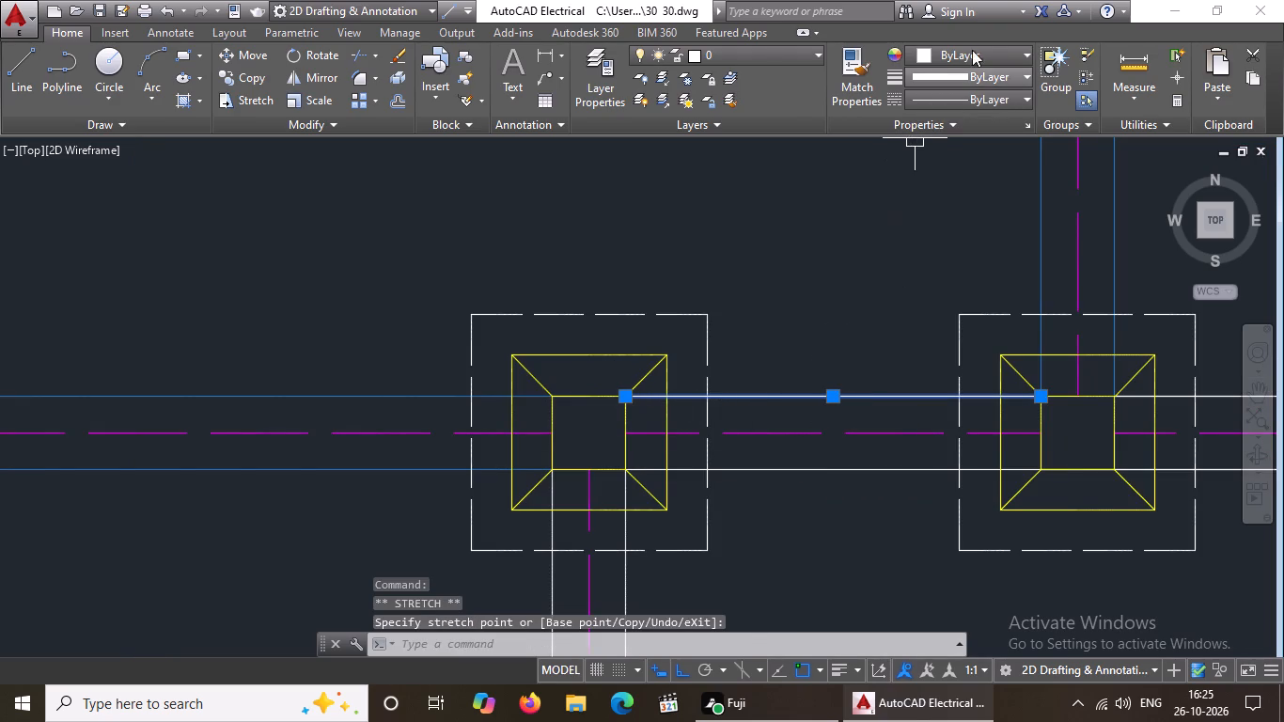
left_click(970, 58)
left_click(1027, 166)
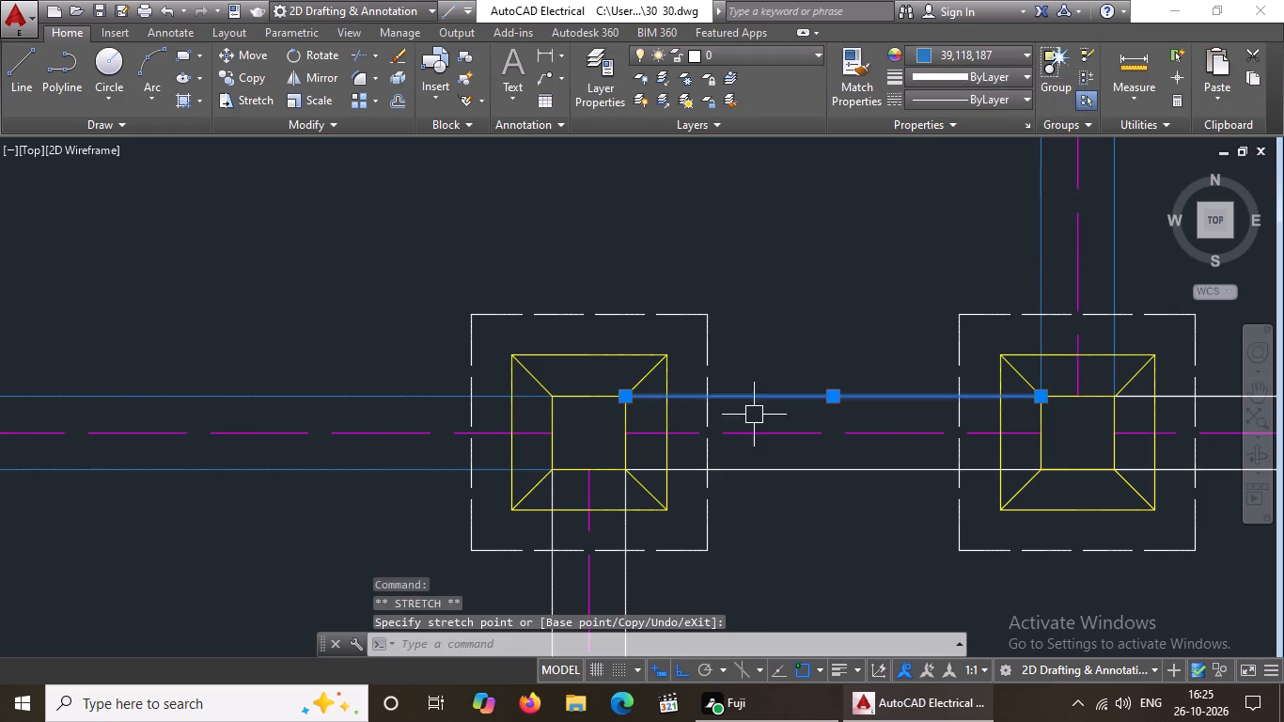
key("Escape")
Colour the lower line between the second and third footings blue (39,118,187) and shorten it to the third footing's inner square.
left_click(808, 473)
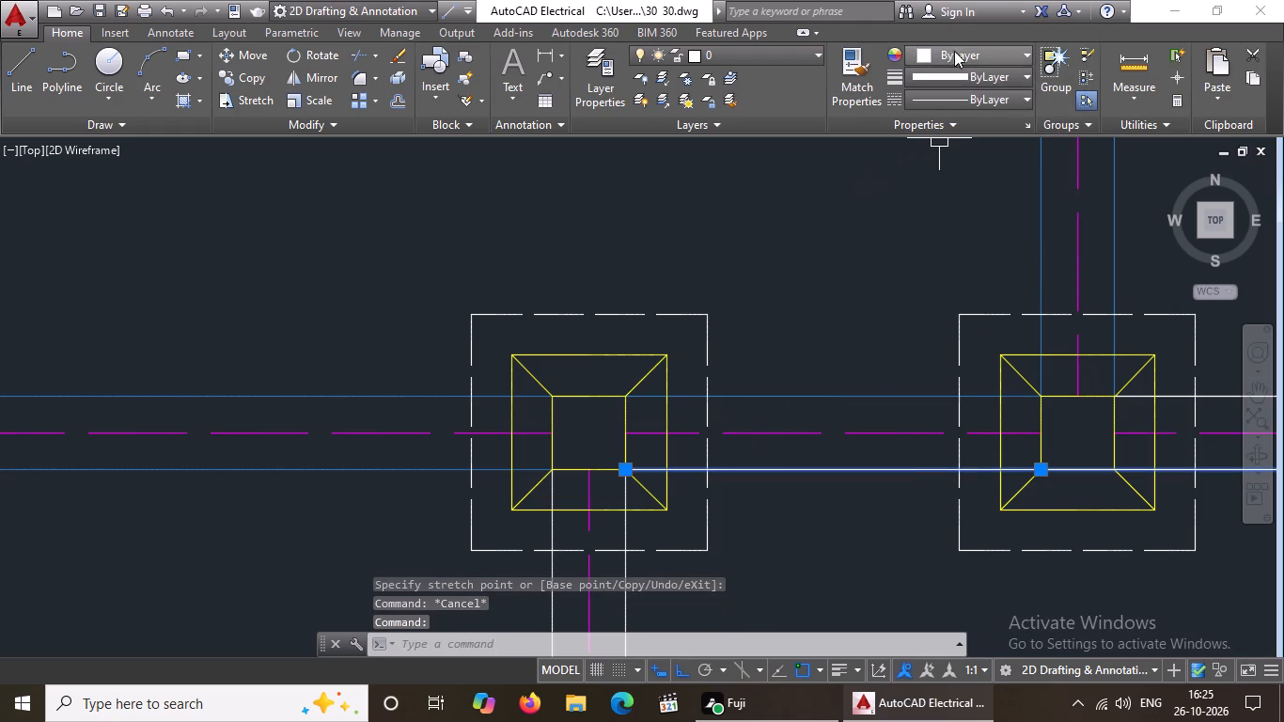
left_click(958, 56)
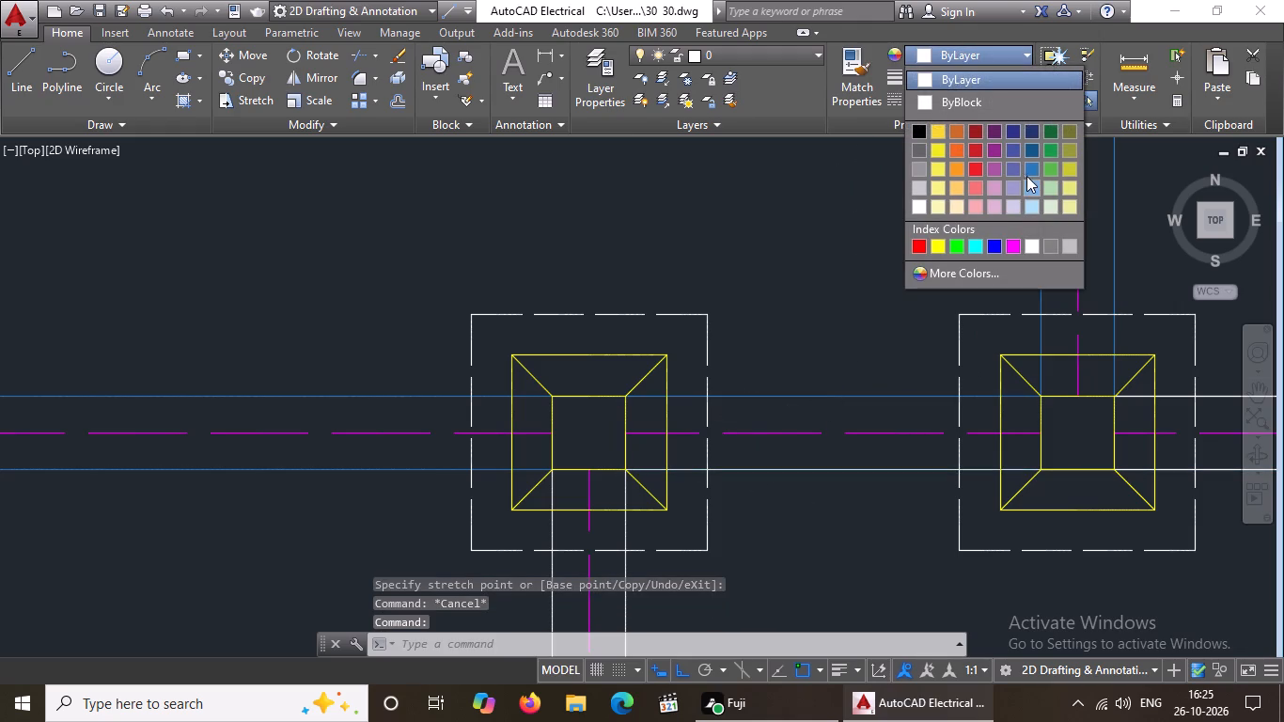
left_click(1029, 165)
scroll(752, 416, "down", 4)
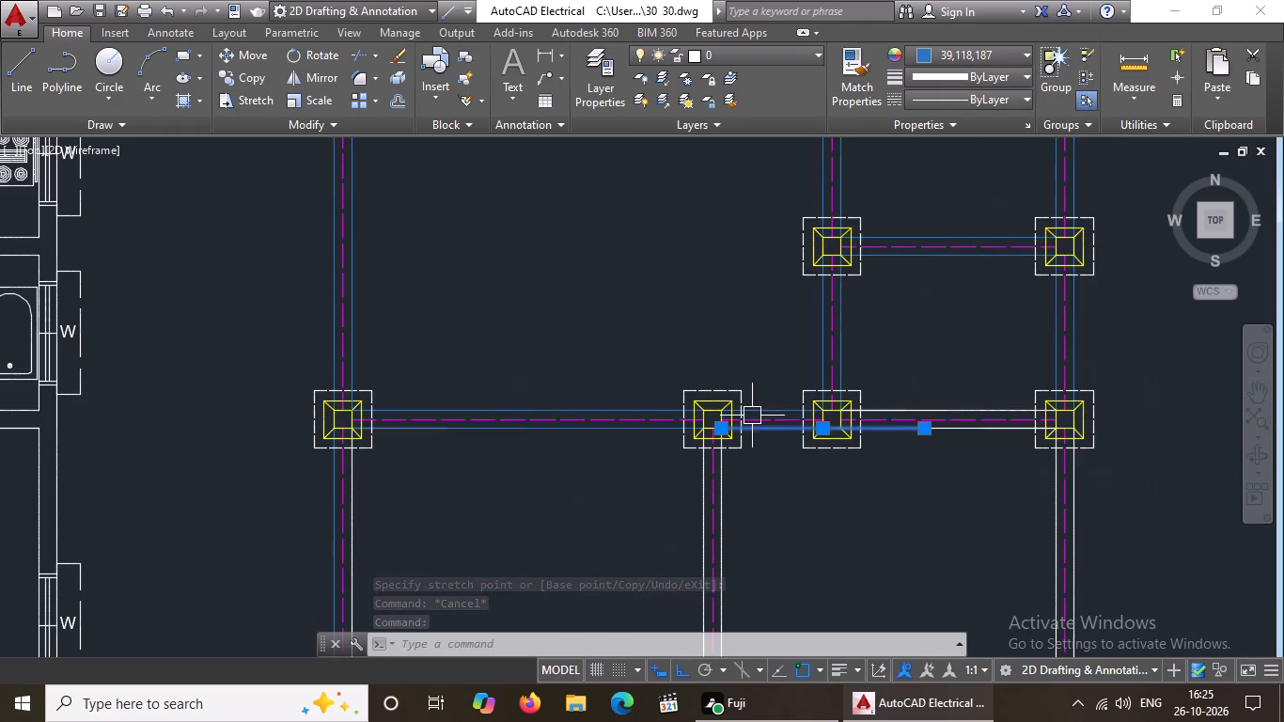
scroll(899, 441, "up", 3)
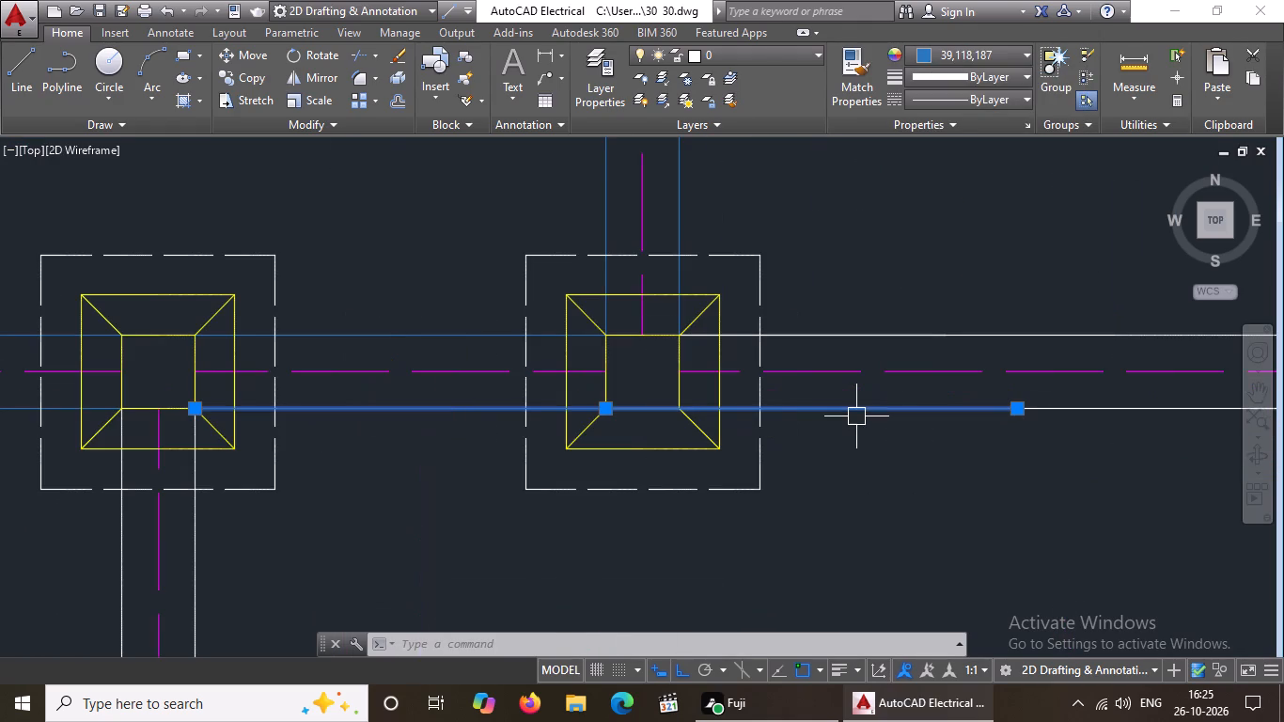
left_click(1018, 402)
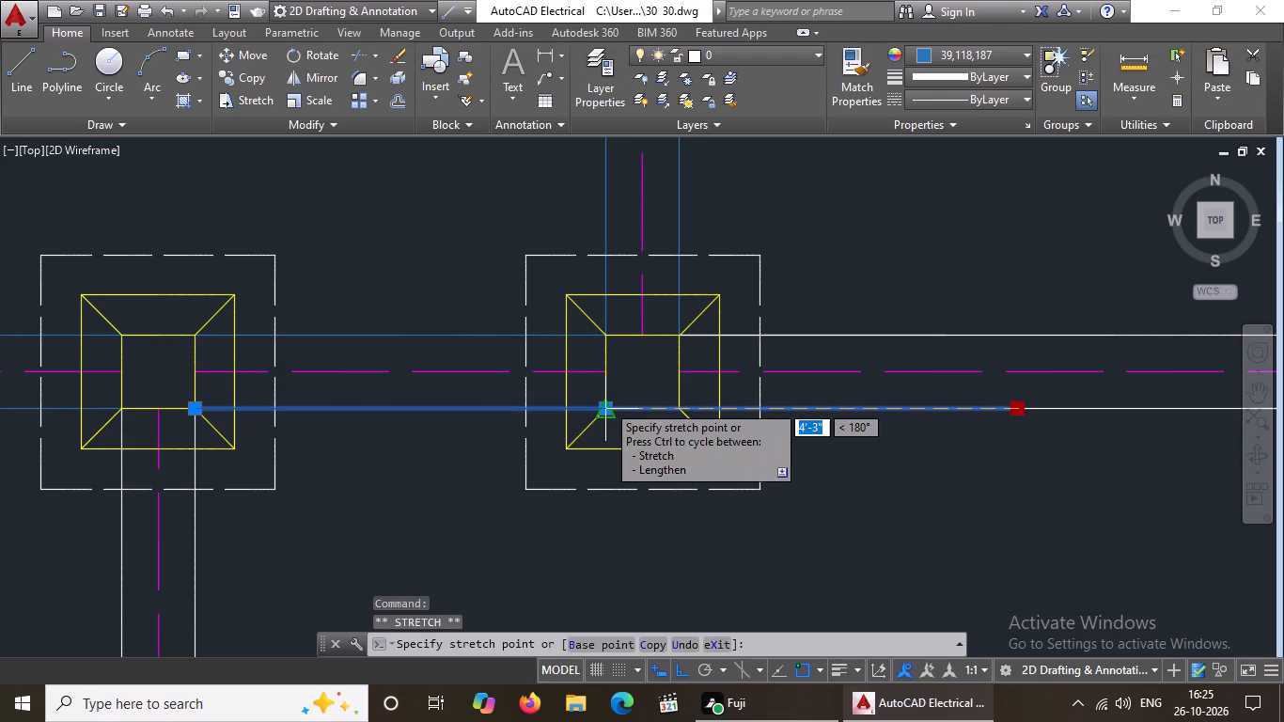
left_click(606, 401)
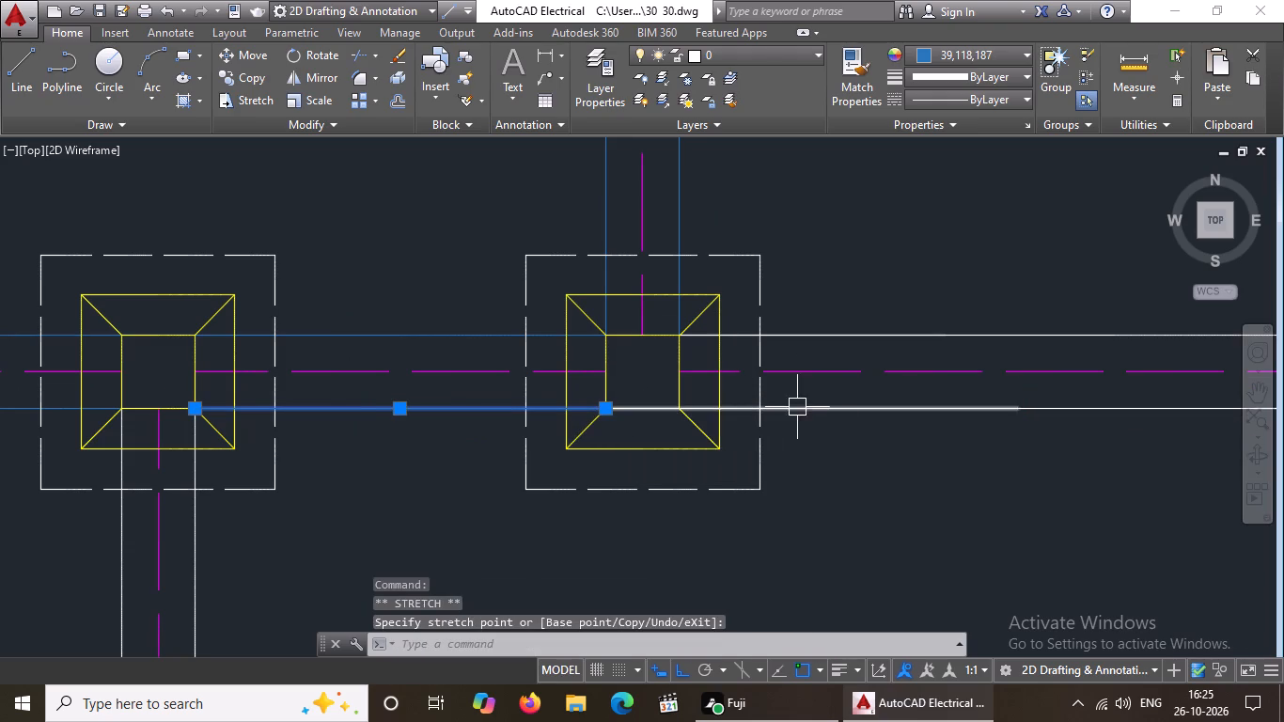
Erase the white piece of the lower beam line that starts inside the third footing's inner square.
scroll(801, 409, "down", 2)
scroll(863, 410, "up", 3)
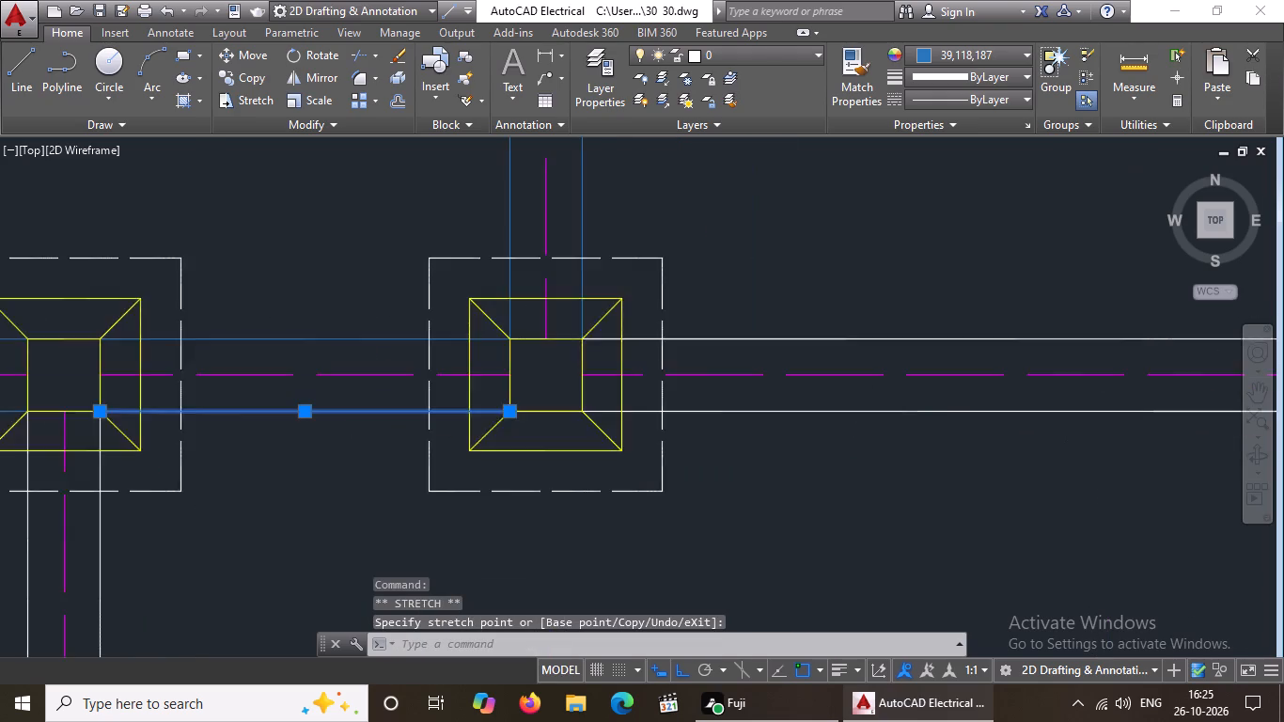
left_click(825, 415)
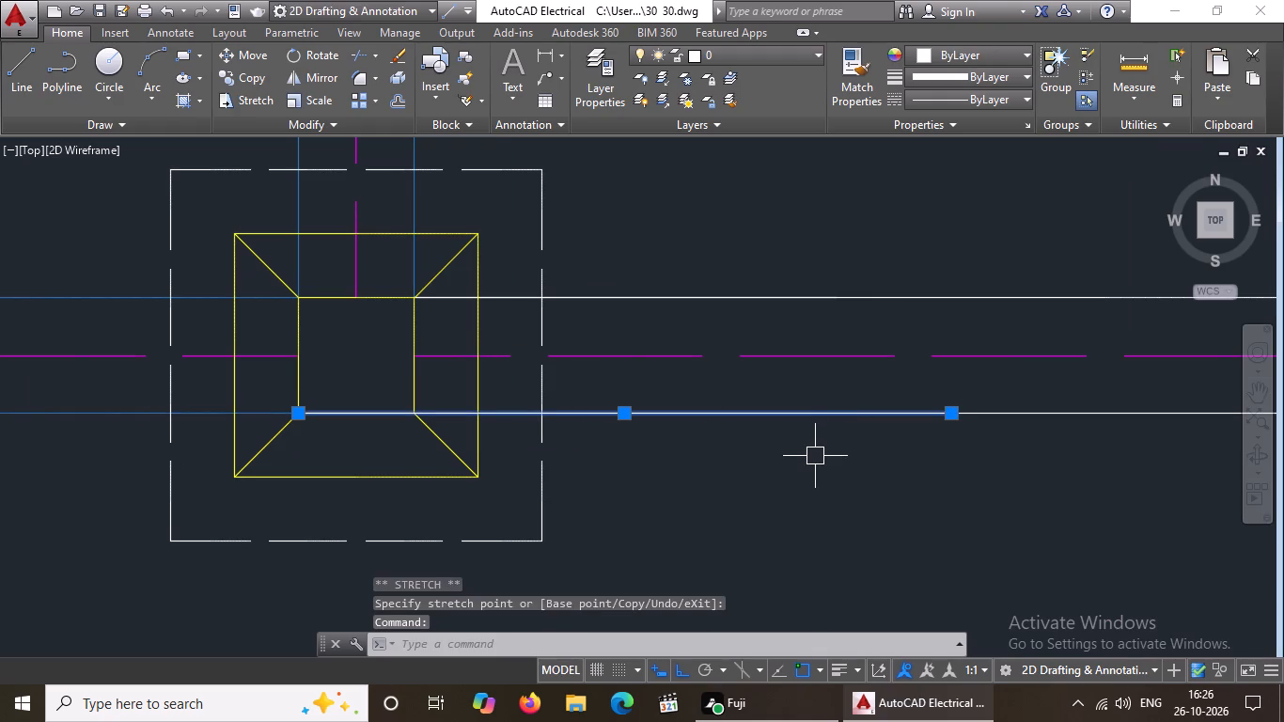
key("Delete")
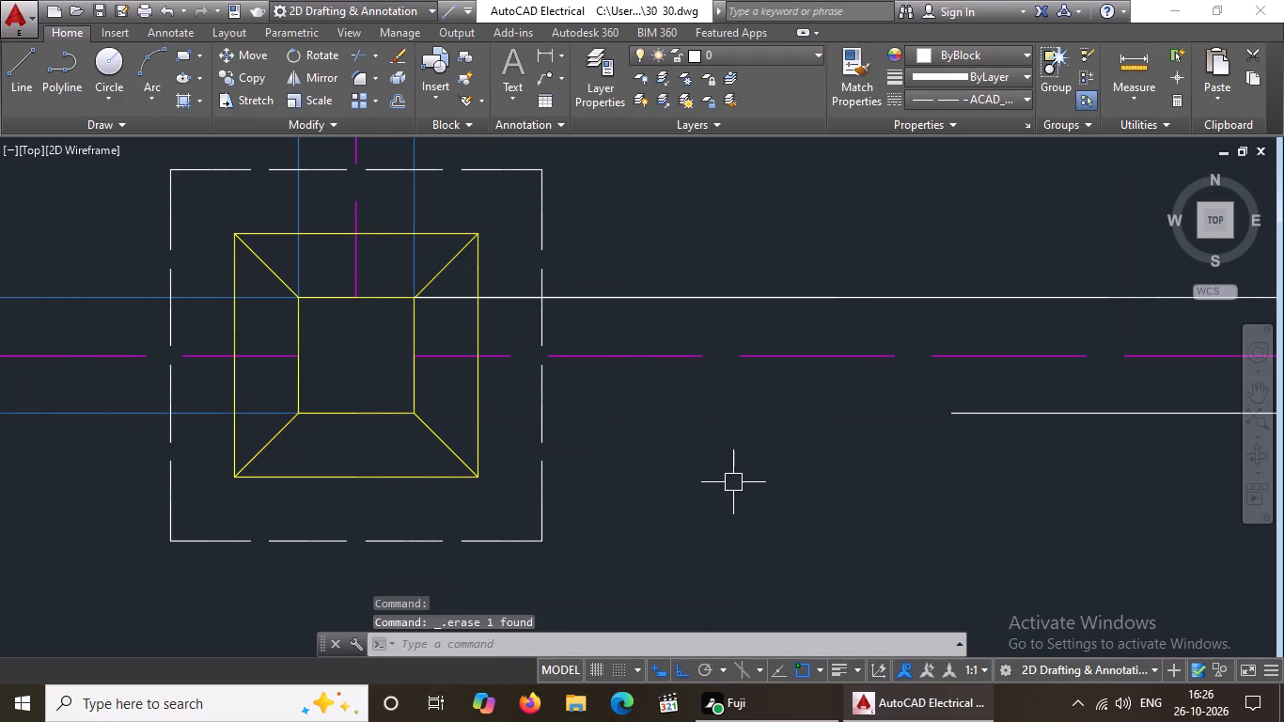
Extend the remaining lower line of the row's last horizontal beam to the inner square of the third footing.
type("EX")
key("Return")
key("Return")
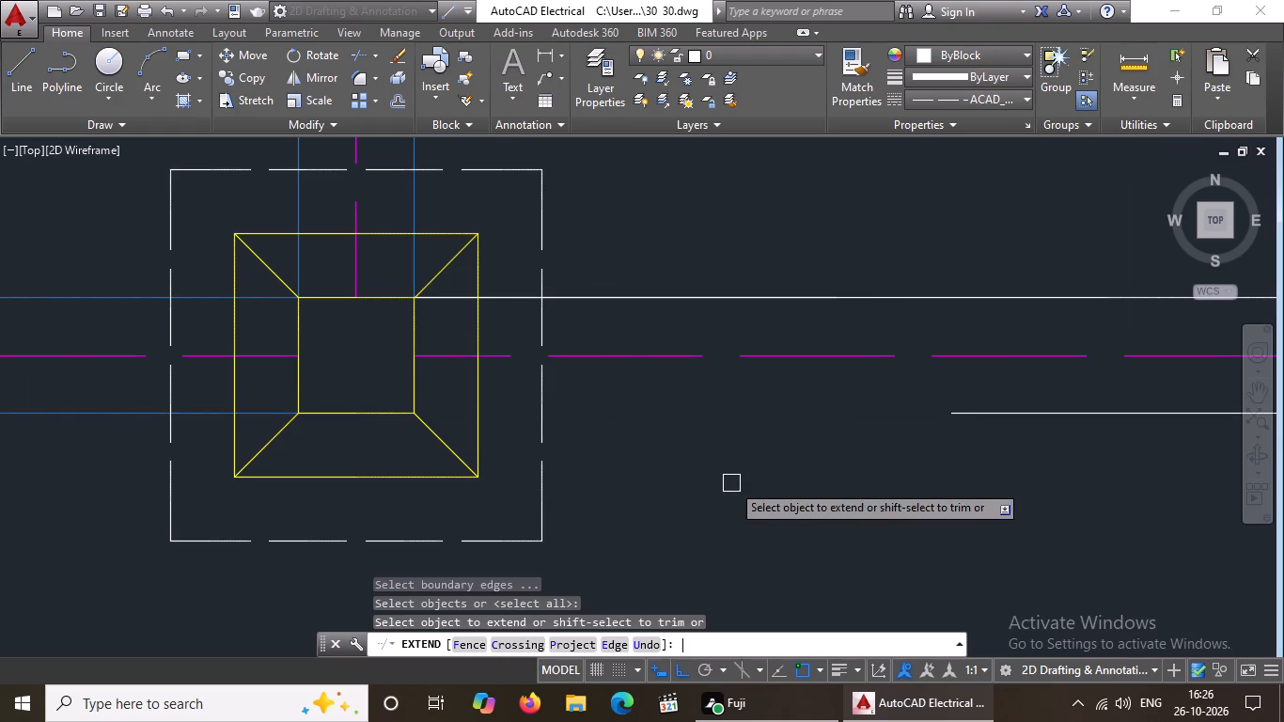
left_click(981, 413)
left_click(634, 415)
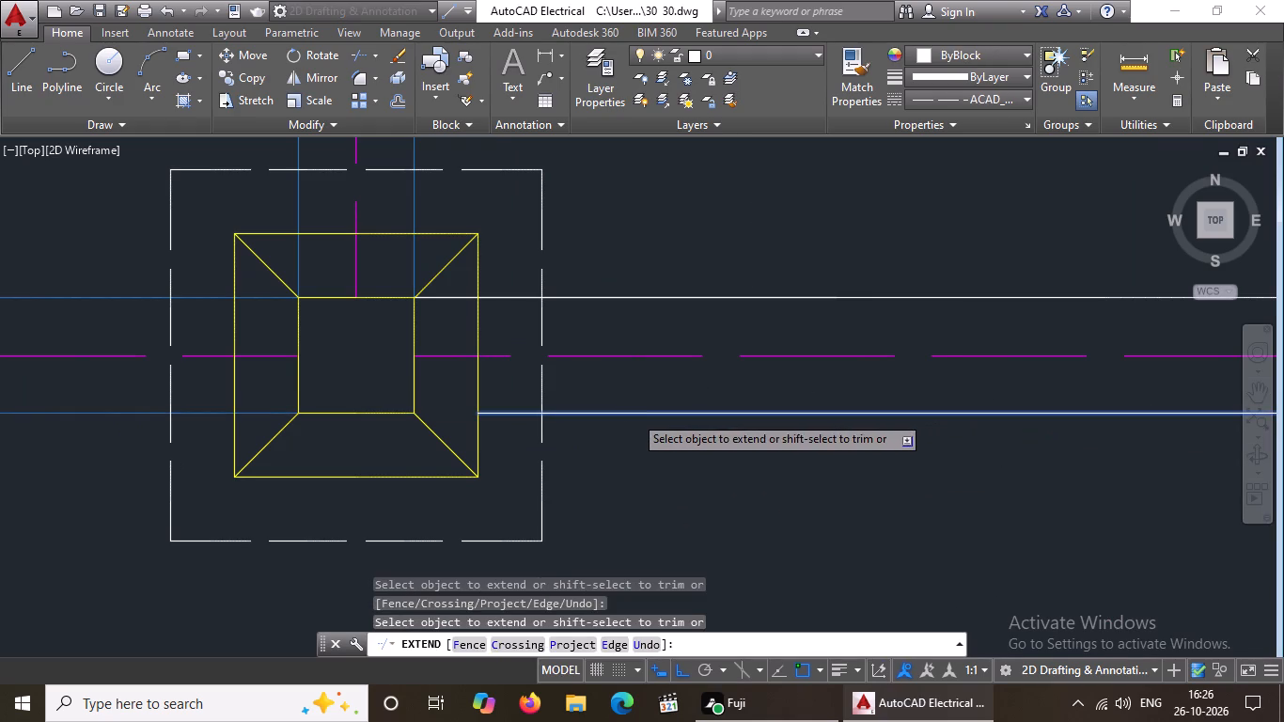
left_click(587, 409)
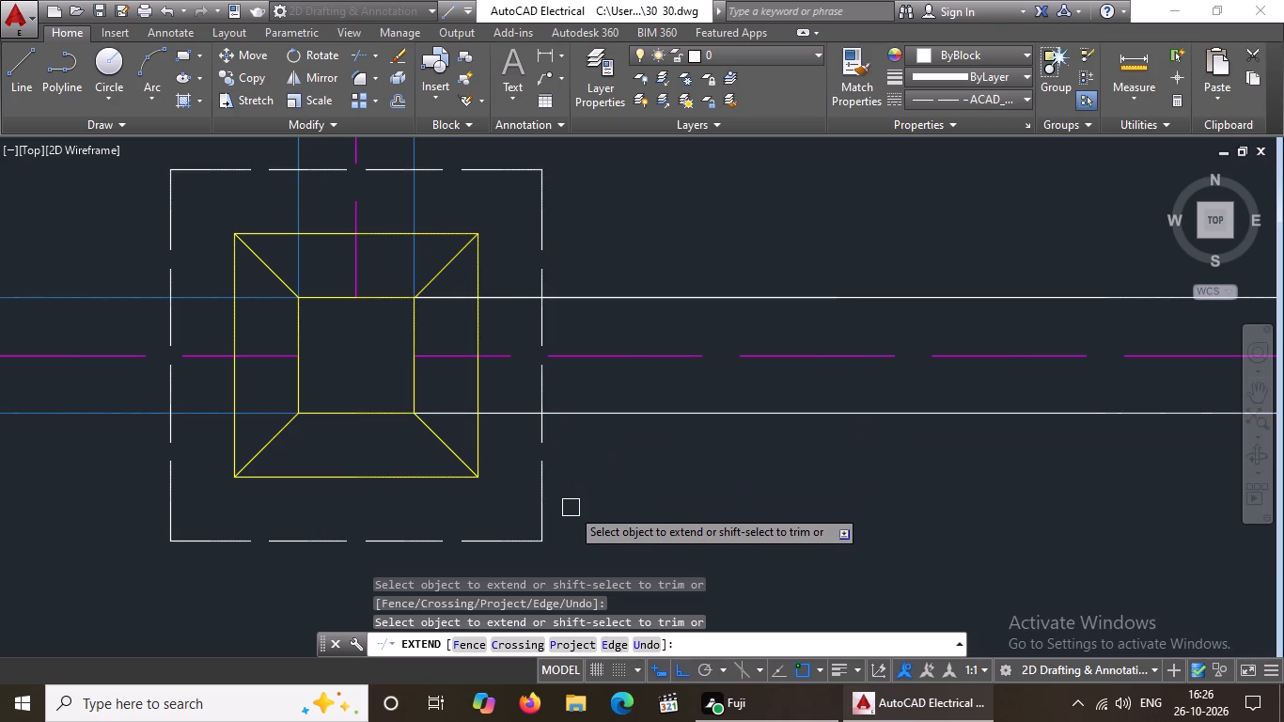
key("Escape")
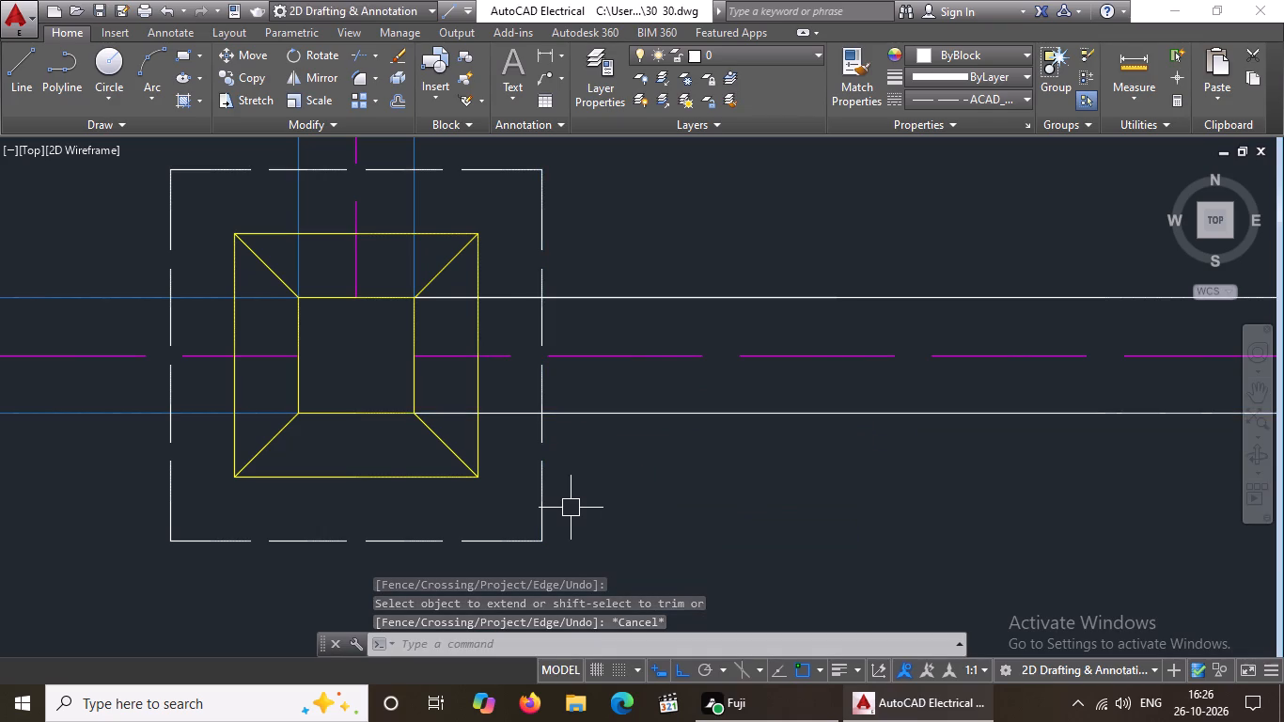
scroll(592, 505, "down", 4)
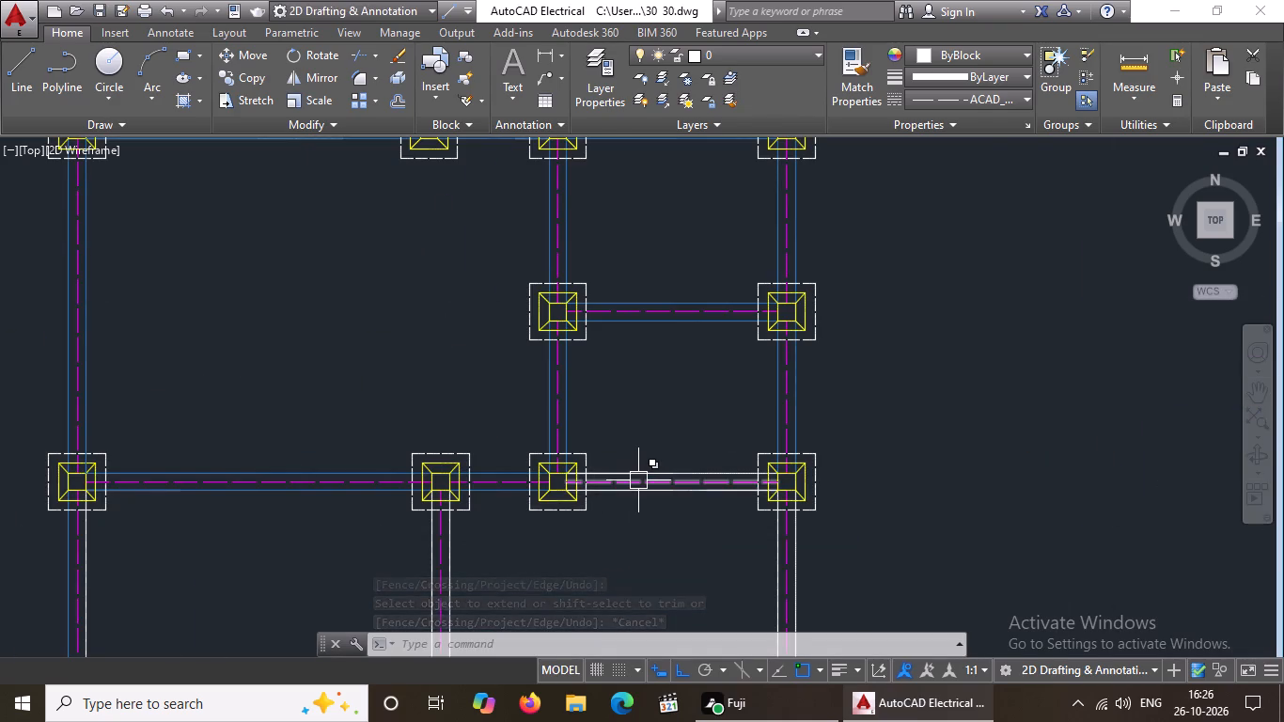
Colour both lines of the row's last horizontal beam, between the third and fourth footings, blue (39,118,187).
scroll(638, 480, "up", 3)
left_click(654, 466)
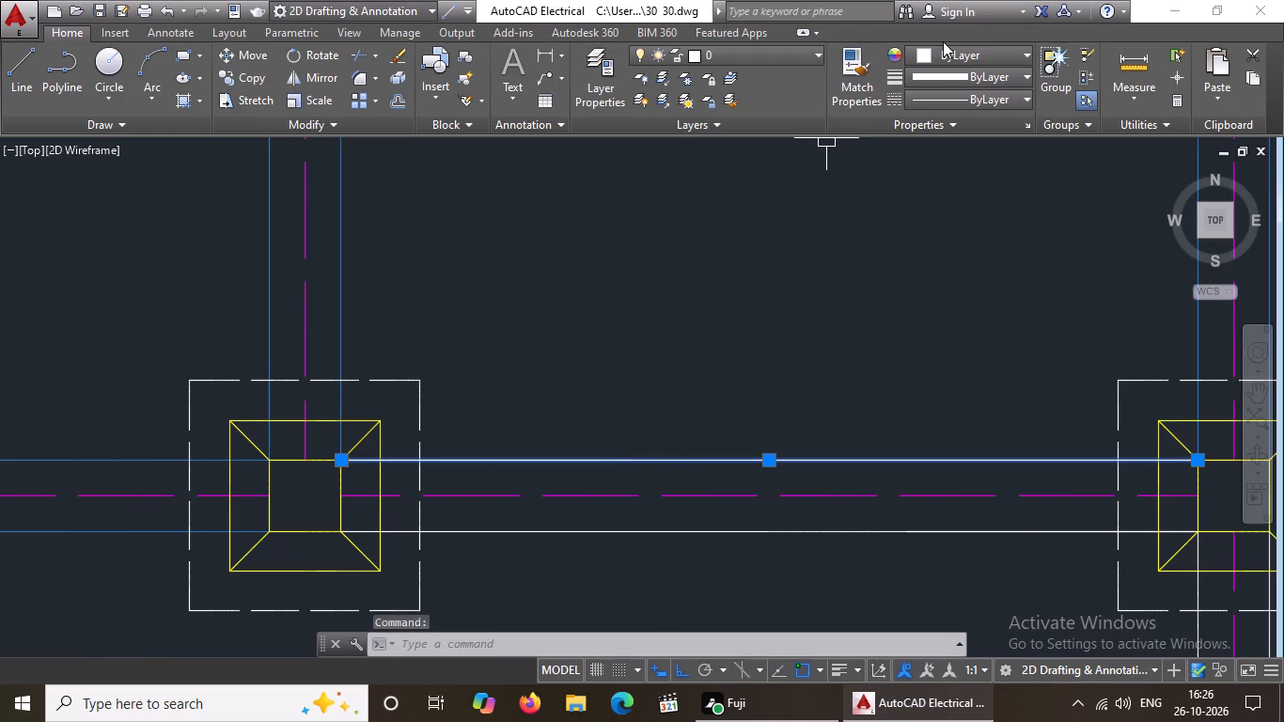
left_click(948, 60)
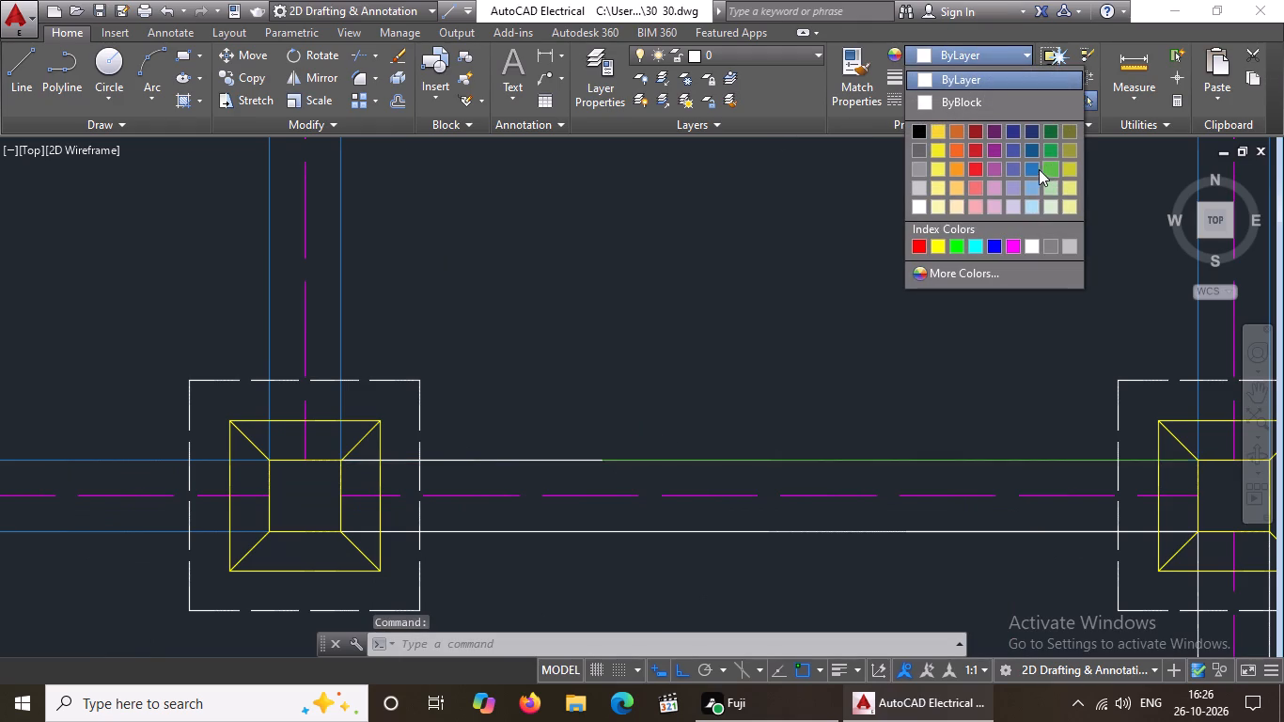
left_click(1030, 168)
left_click(896, 533)
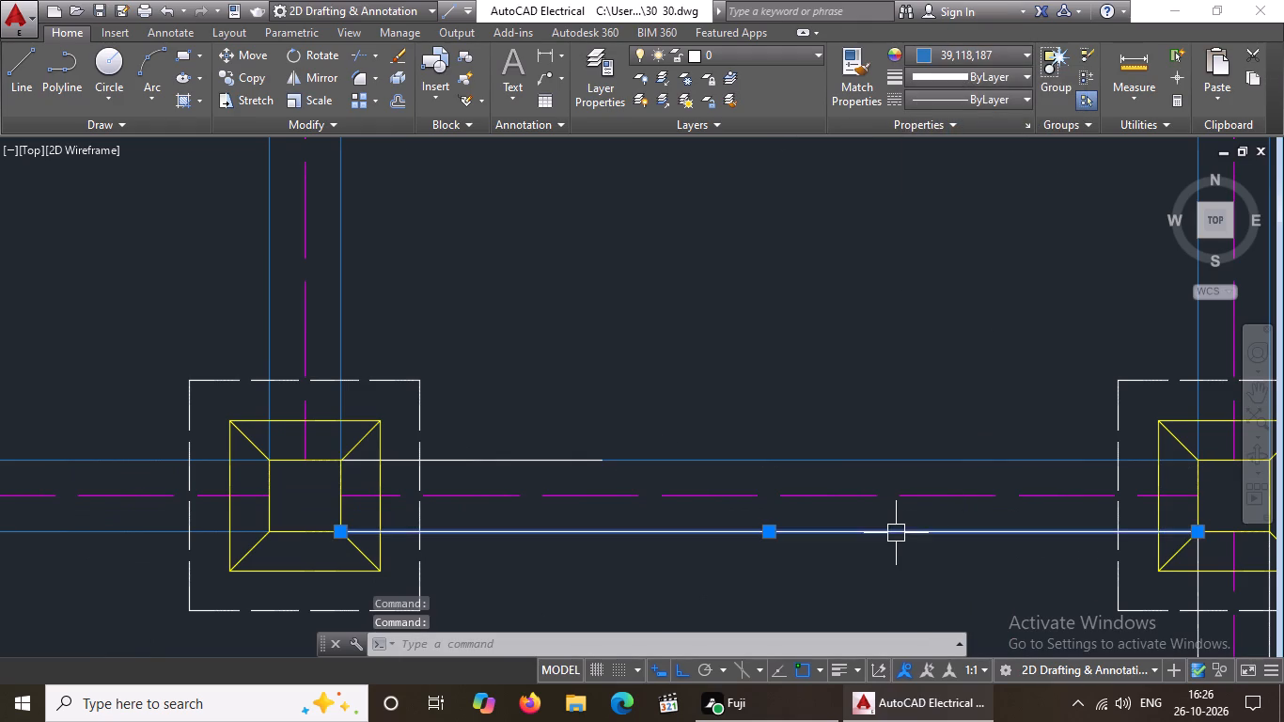
left_click(963, 51)
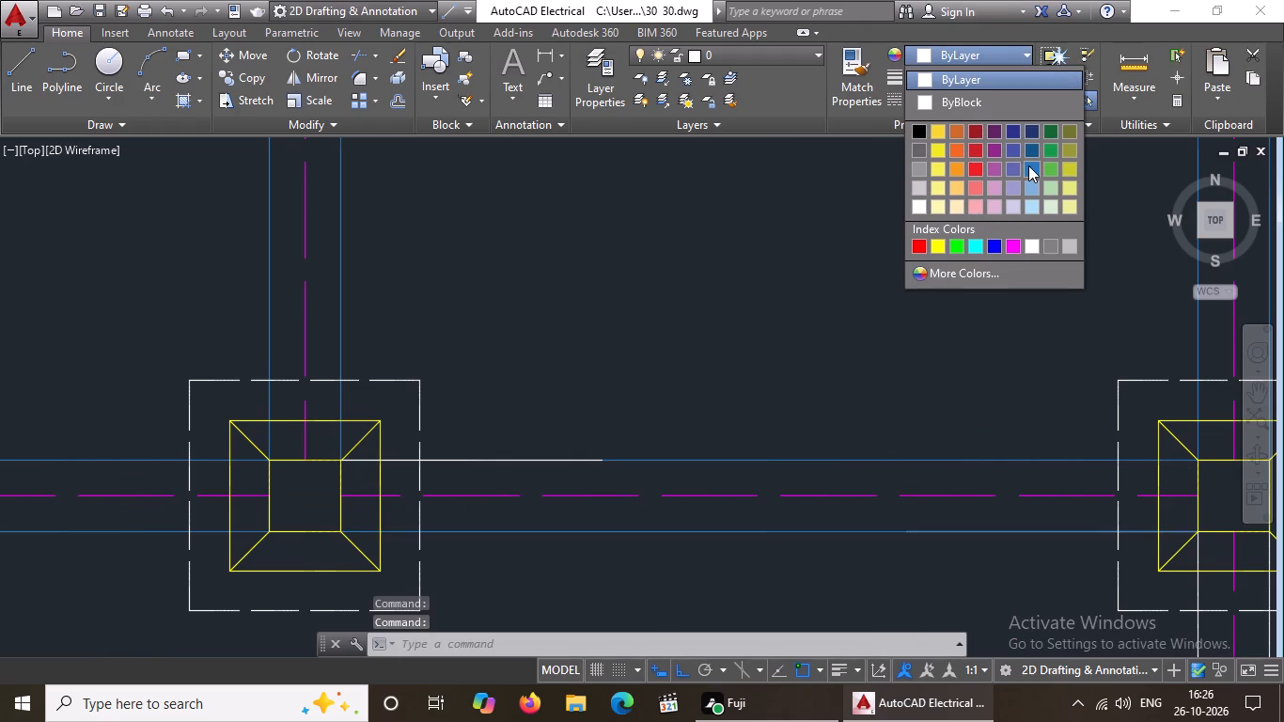
left_click(1028, 165)
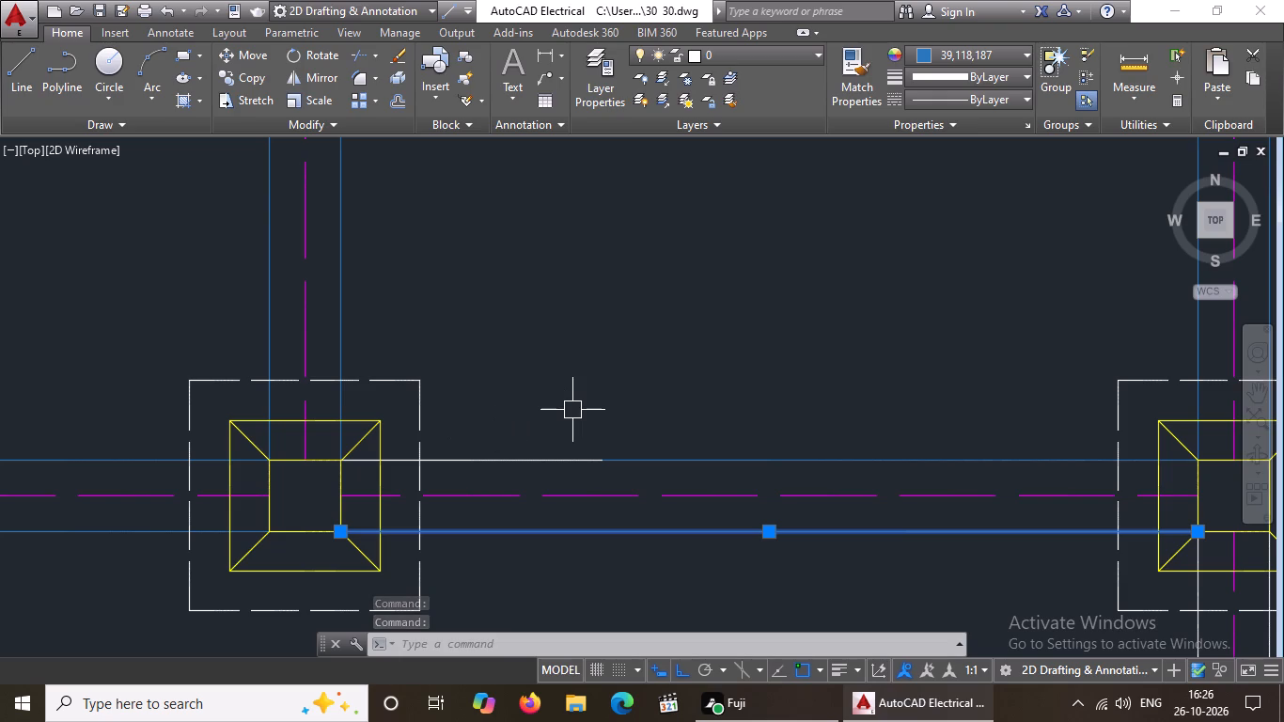
key("Escape")
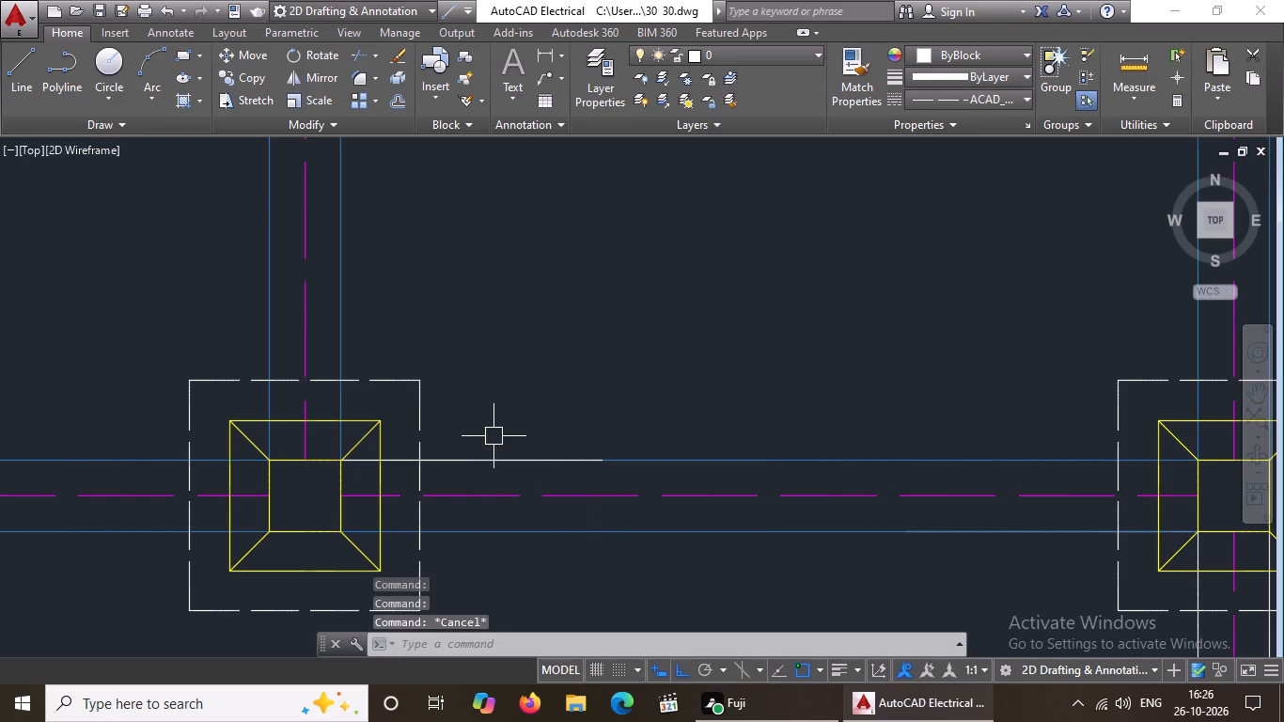
Erase the short white piece overlapping the upper line of the row's last horizontal beam, beside the third footing.
left_click(504, 464)
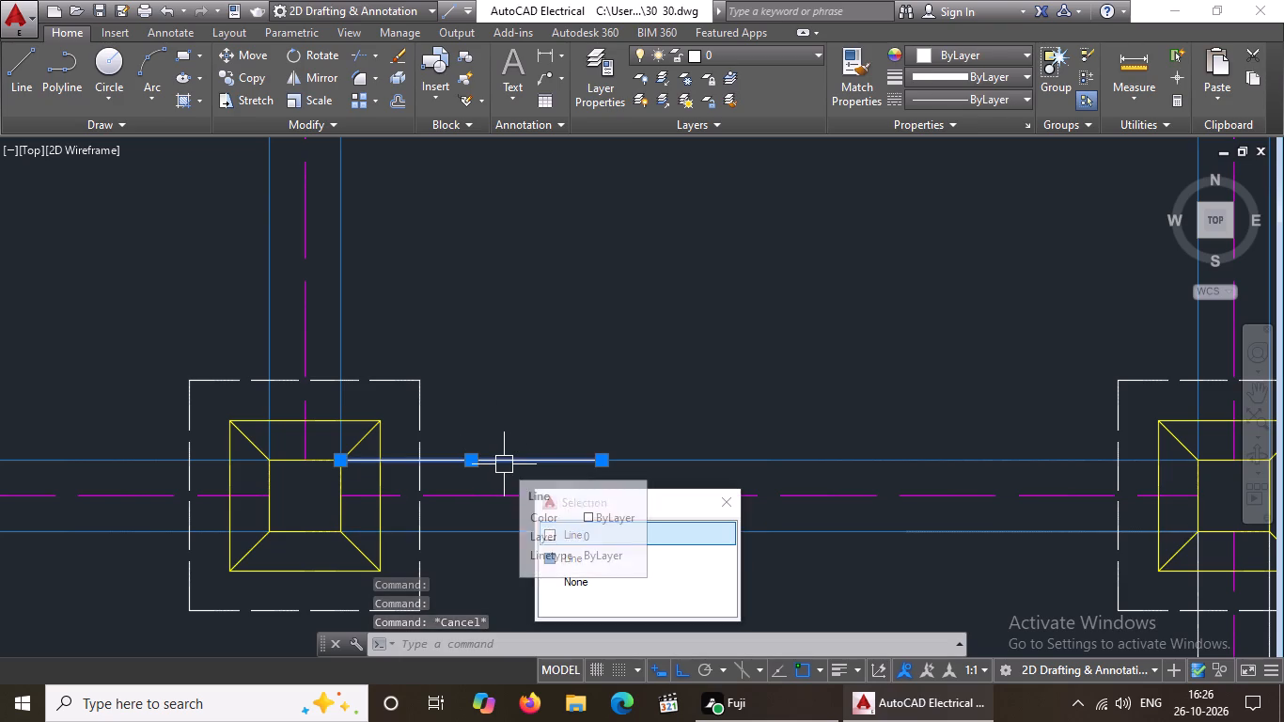
key("Delete")
Colour the white inner line of the left outer vertical beam, between this row and the bottom footings, blue (39,118,187).
scroll(504, 464, "down", 6)
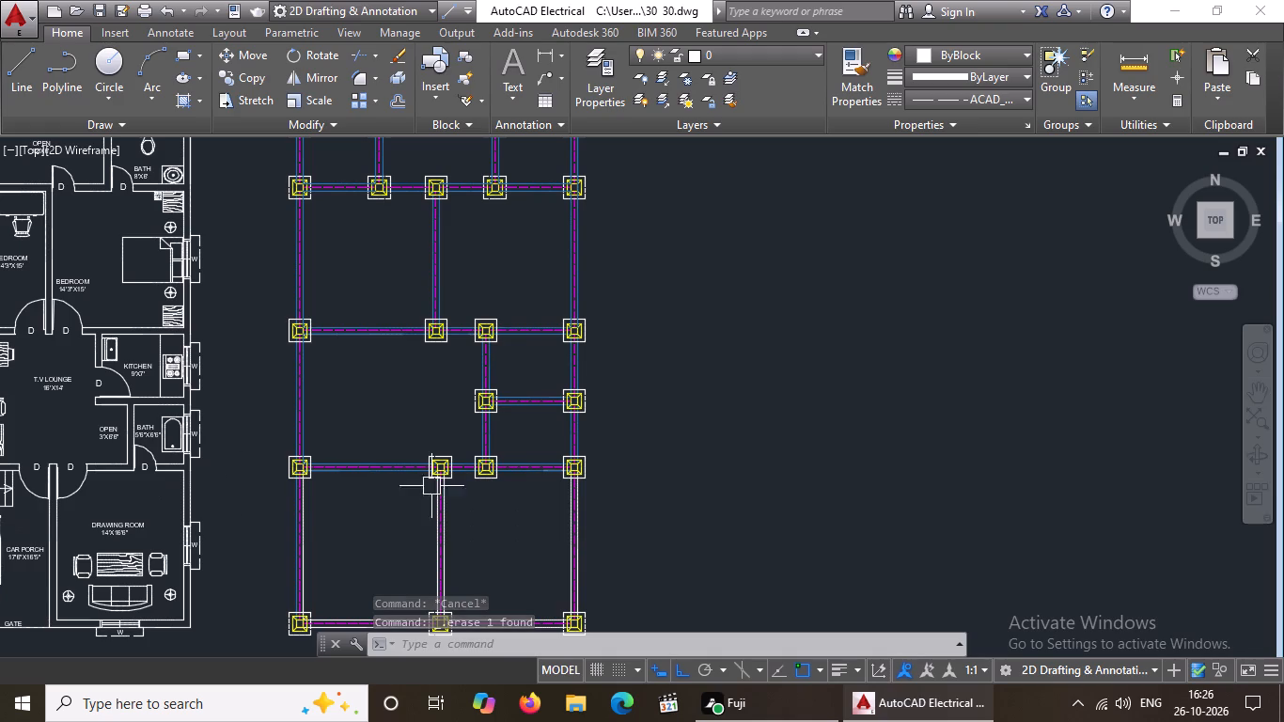
middle_click_drag(540, 481, 573, 475)
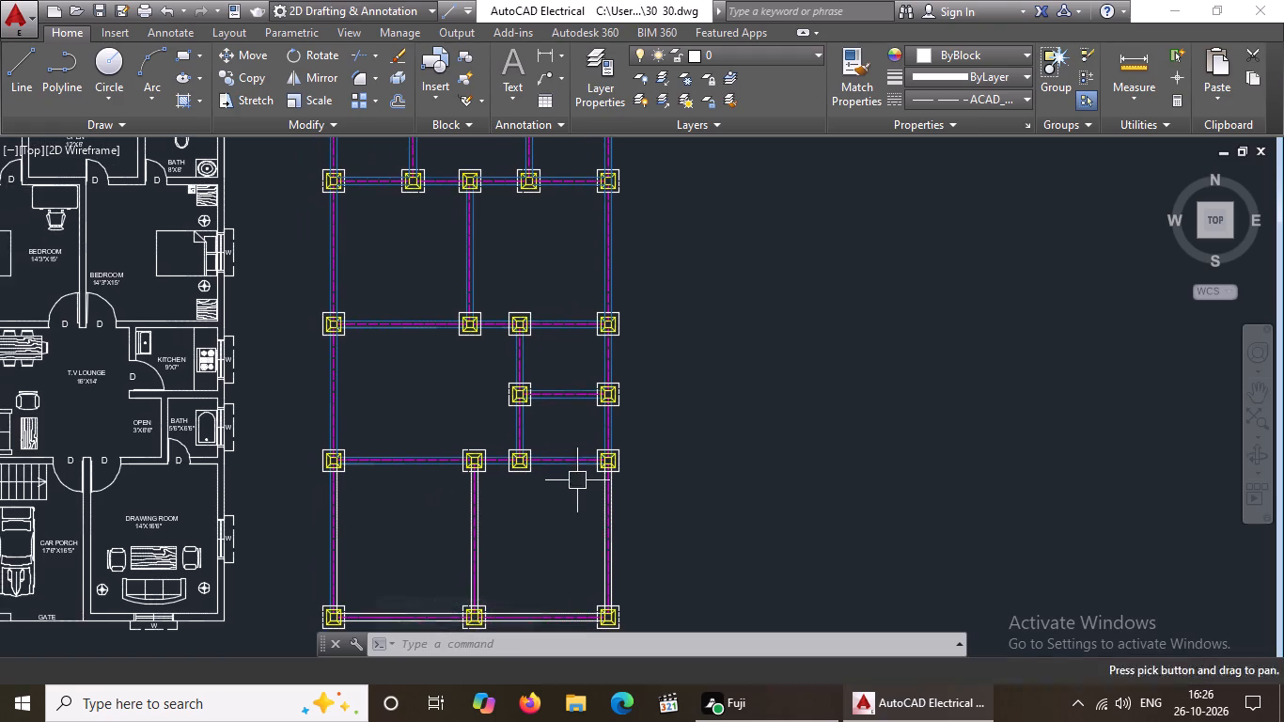
scroll(442, 489, "up", 2)
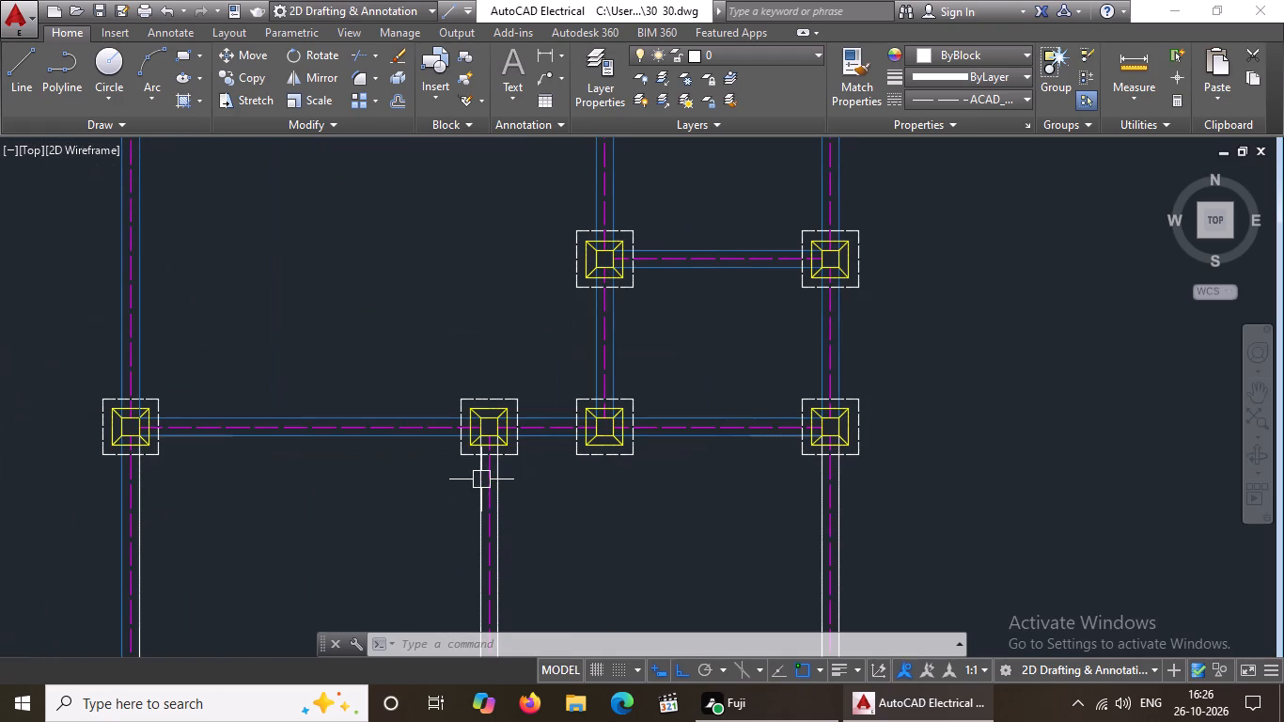
scroll(147, 481, "up", 2)
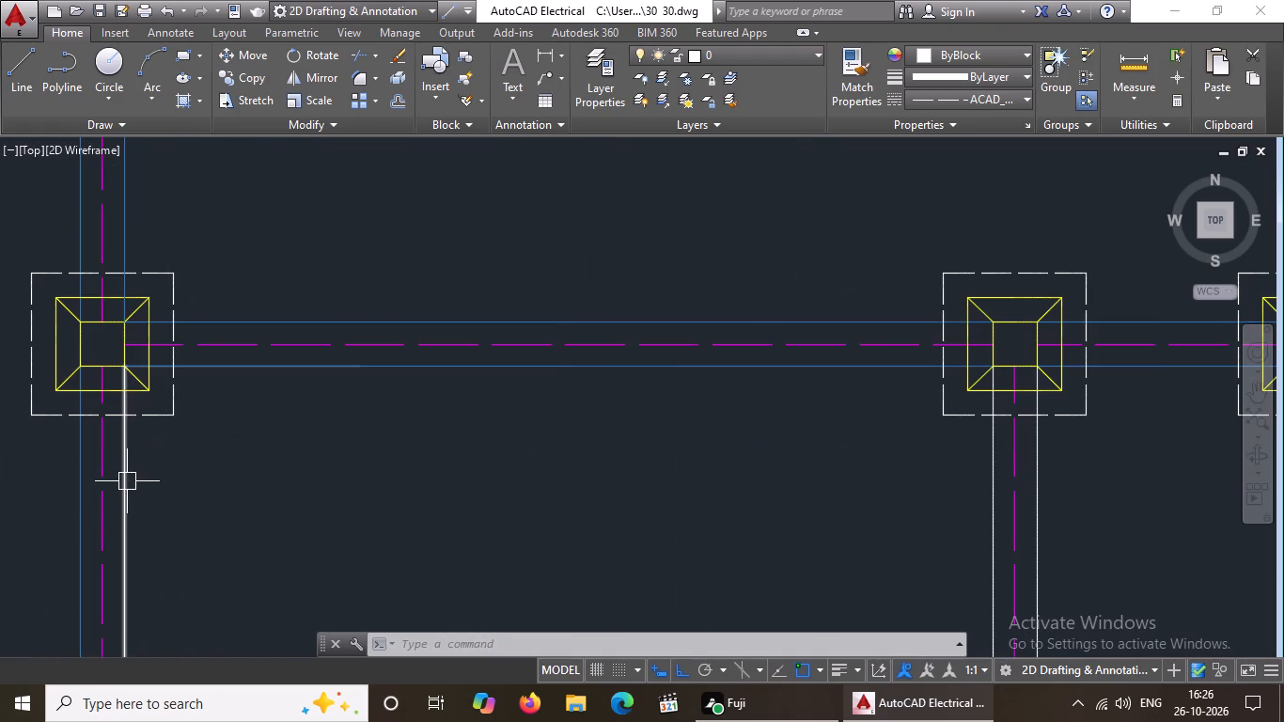
left_click(124, 481)
left_click(931, 57)
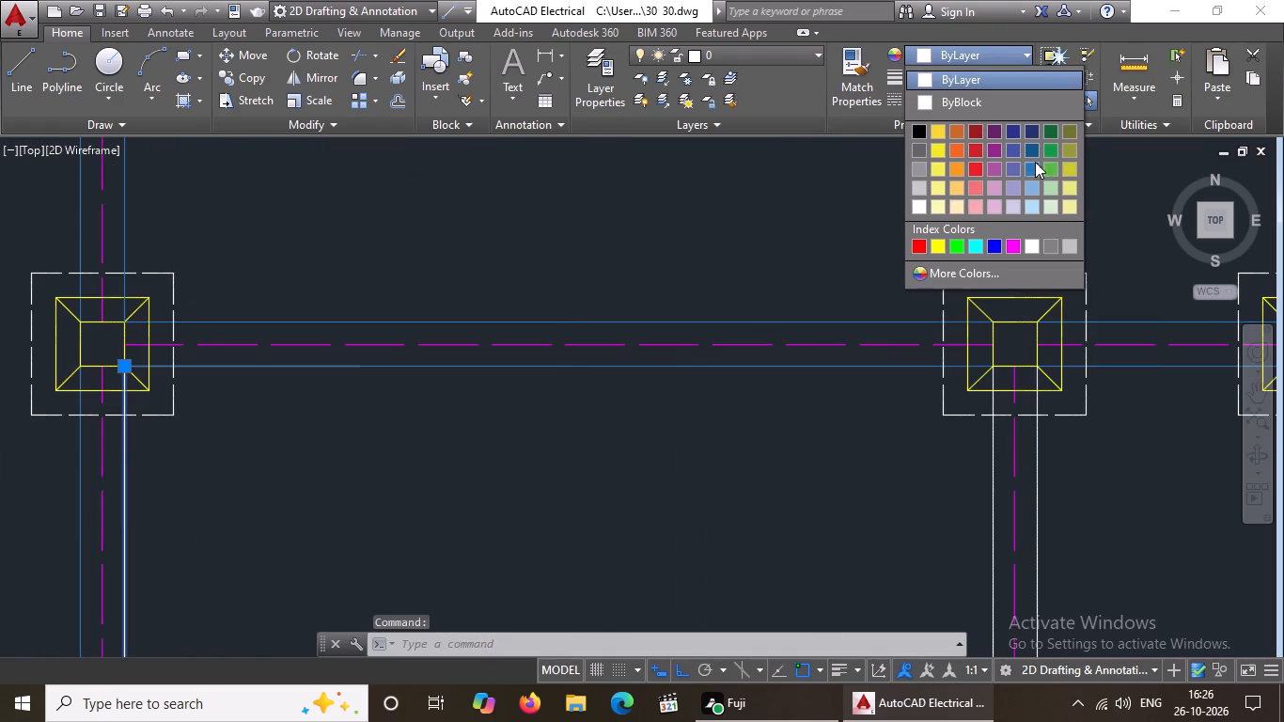
left_click(1030, 166)
scroll(485, 410, "down", 4)
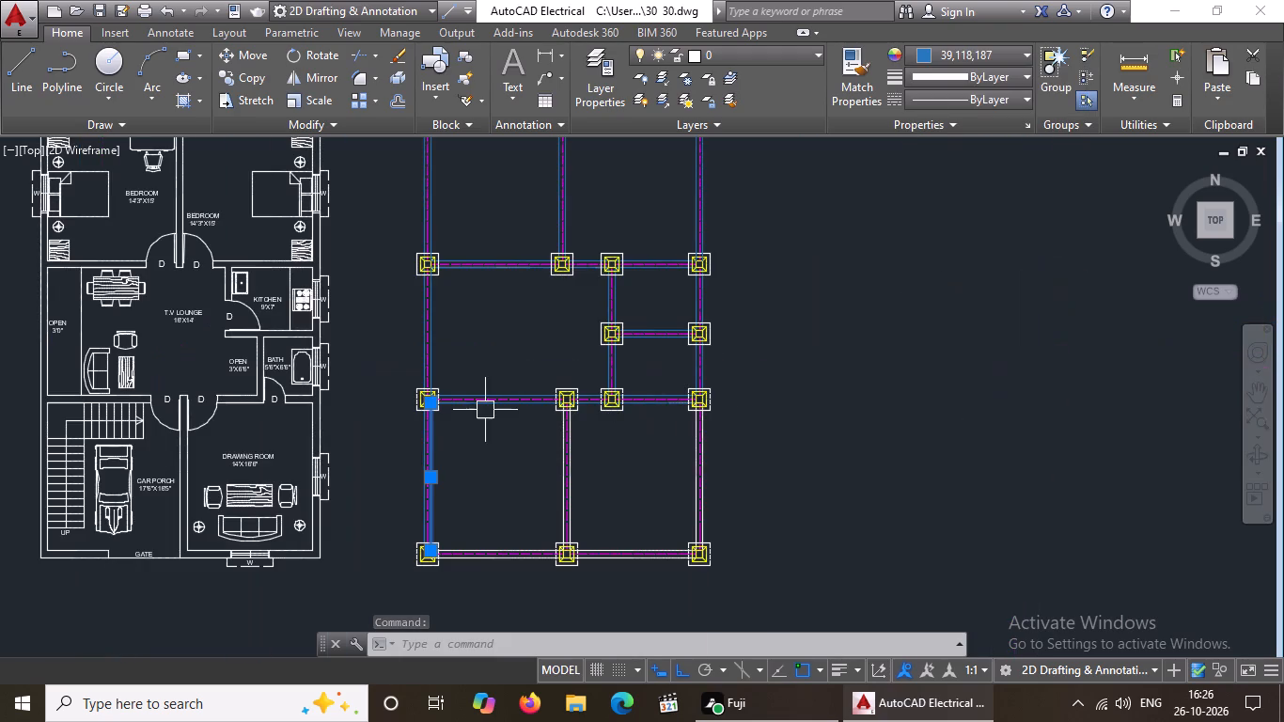
scroll(460, 479, "up", 1)
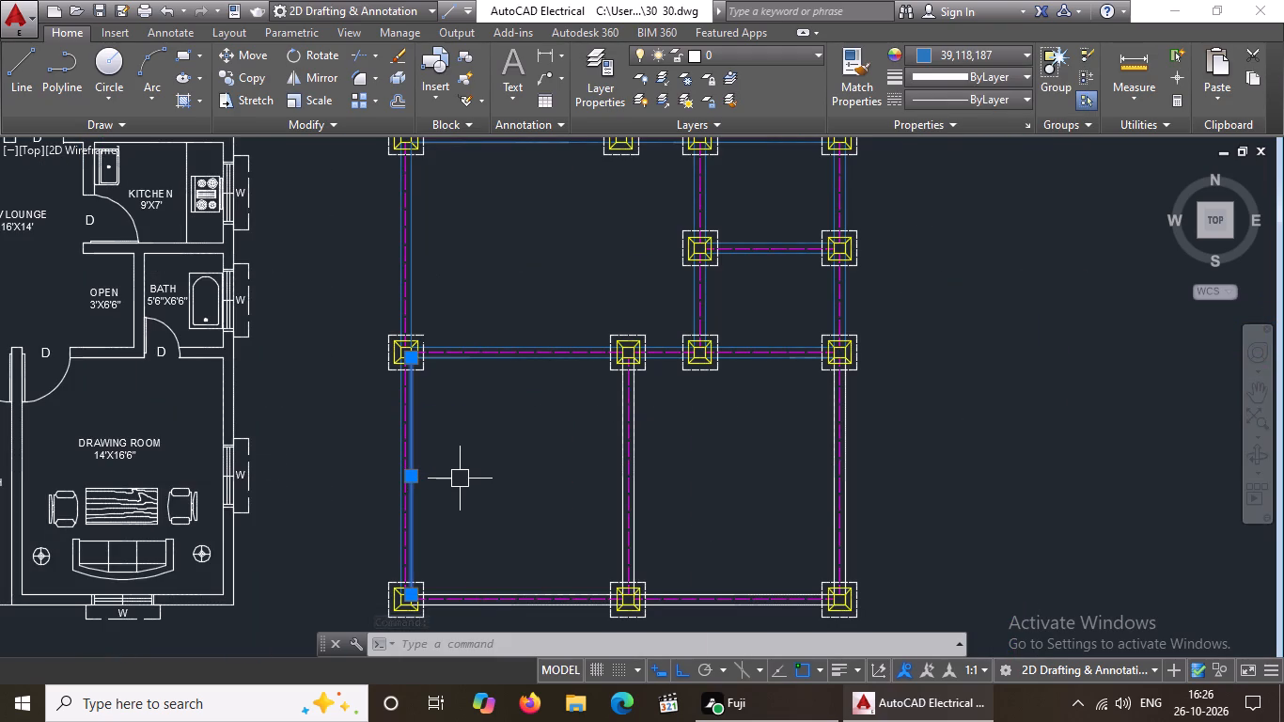
key("Escape")
Colour both lines of the middle vertical beam below the row's second footing blue (39,118,187).
scroll(434, 472, "down", 1)
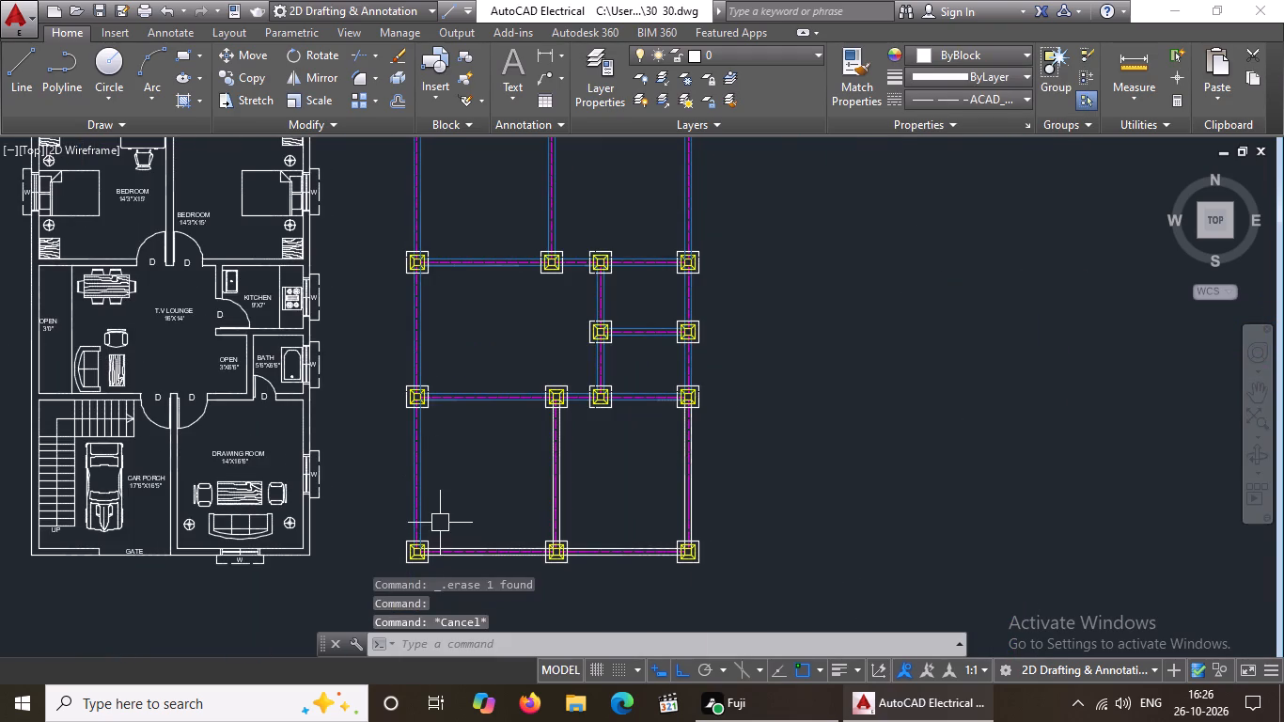
scroll(421, 548, "up", 3)
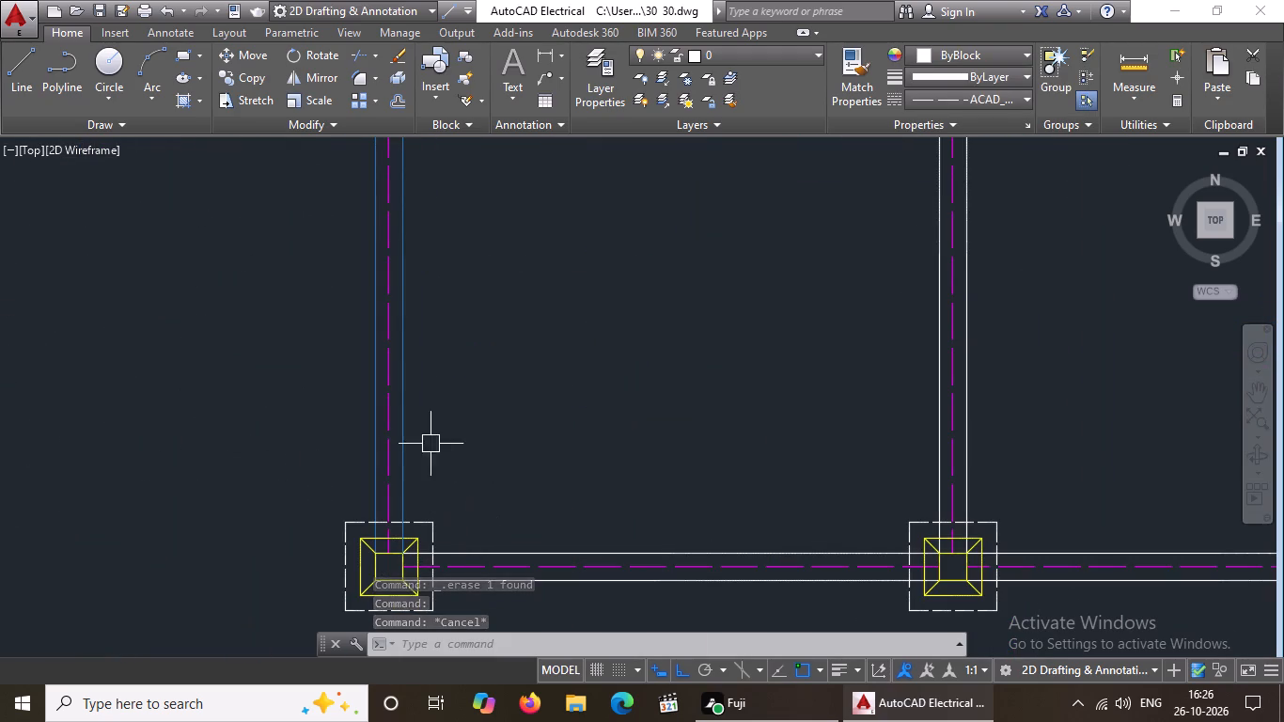
scroll(431, 439, "down", 3)
scroll(414, 319, "up", 4)
scroll(527, 354, "down", 2)
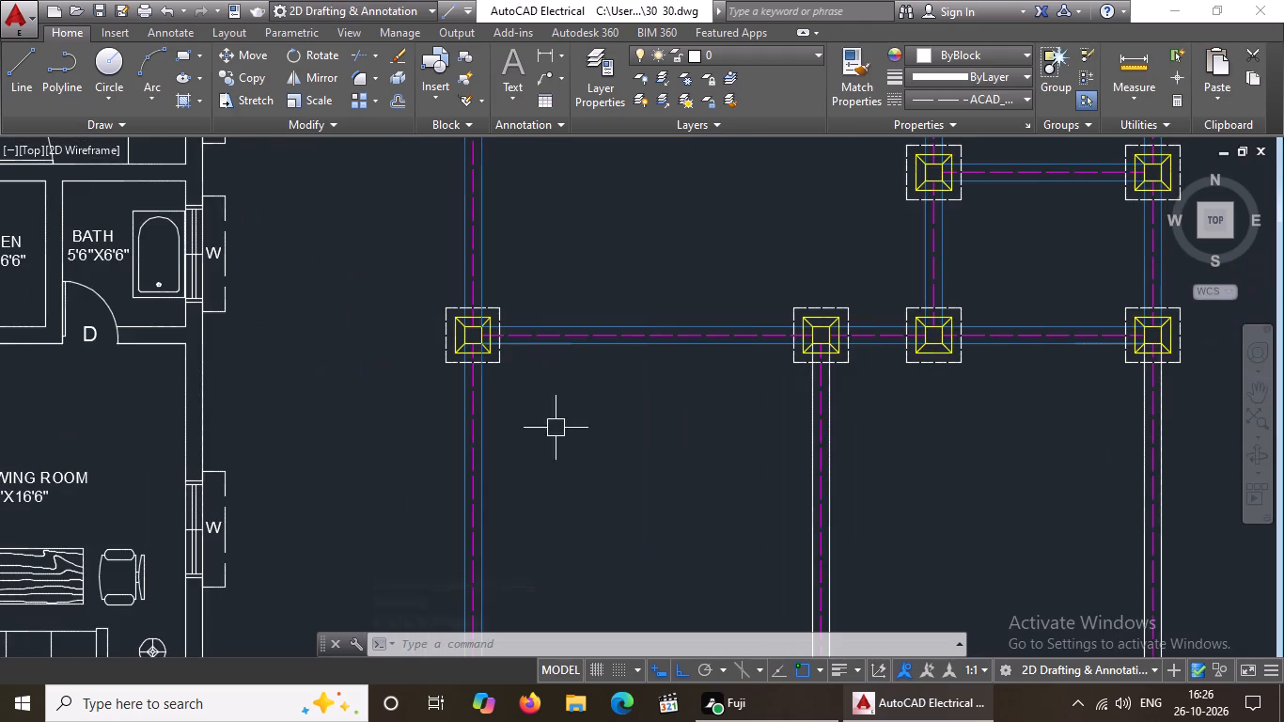
scroll(592, 475, "down", 1)
scroll(733, 462, "up", 2)
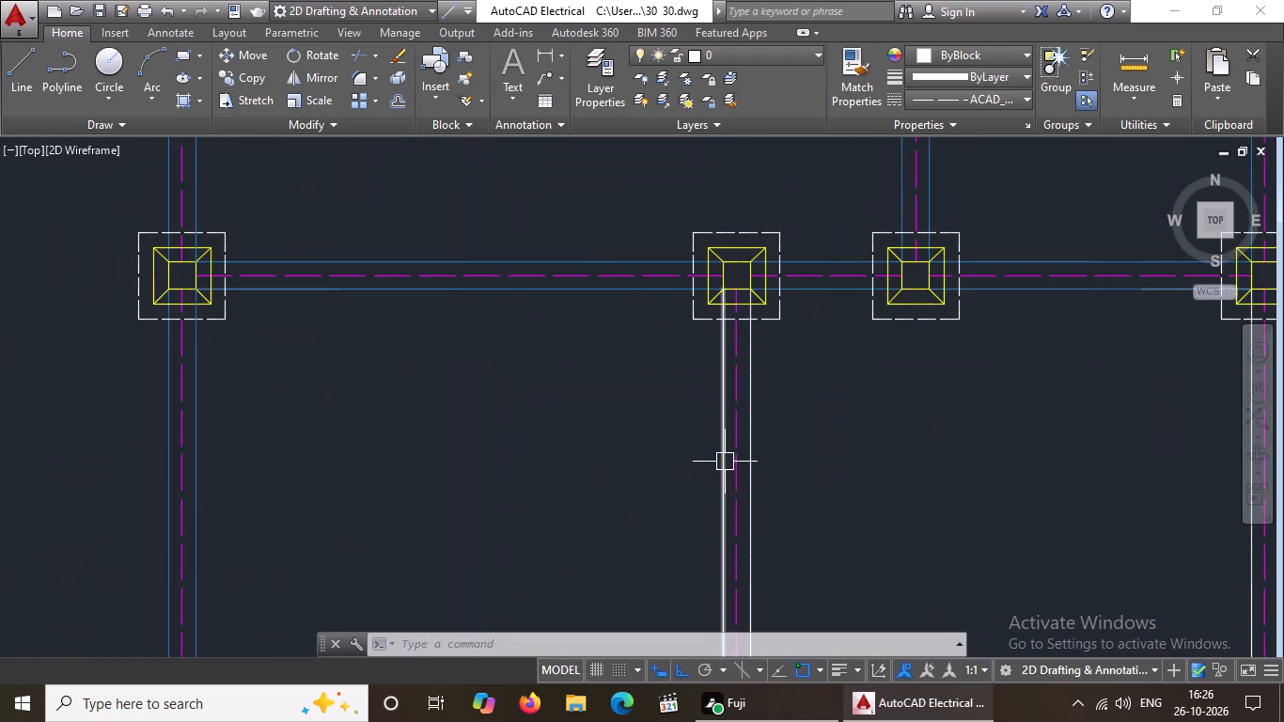
left_click(723, 462)
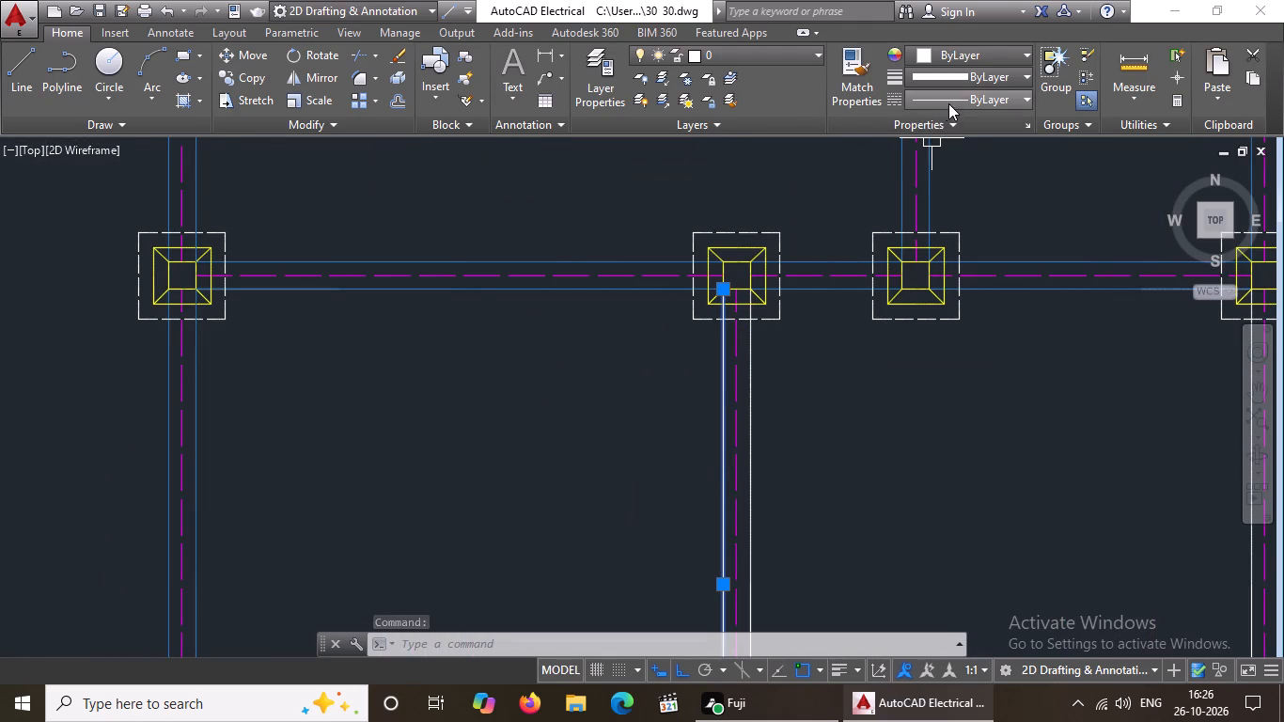
left_click(976, 57)
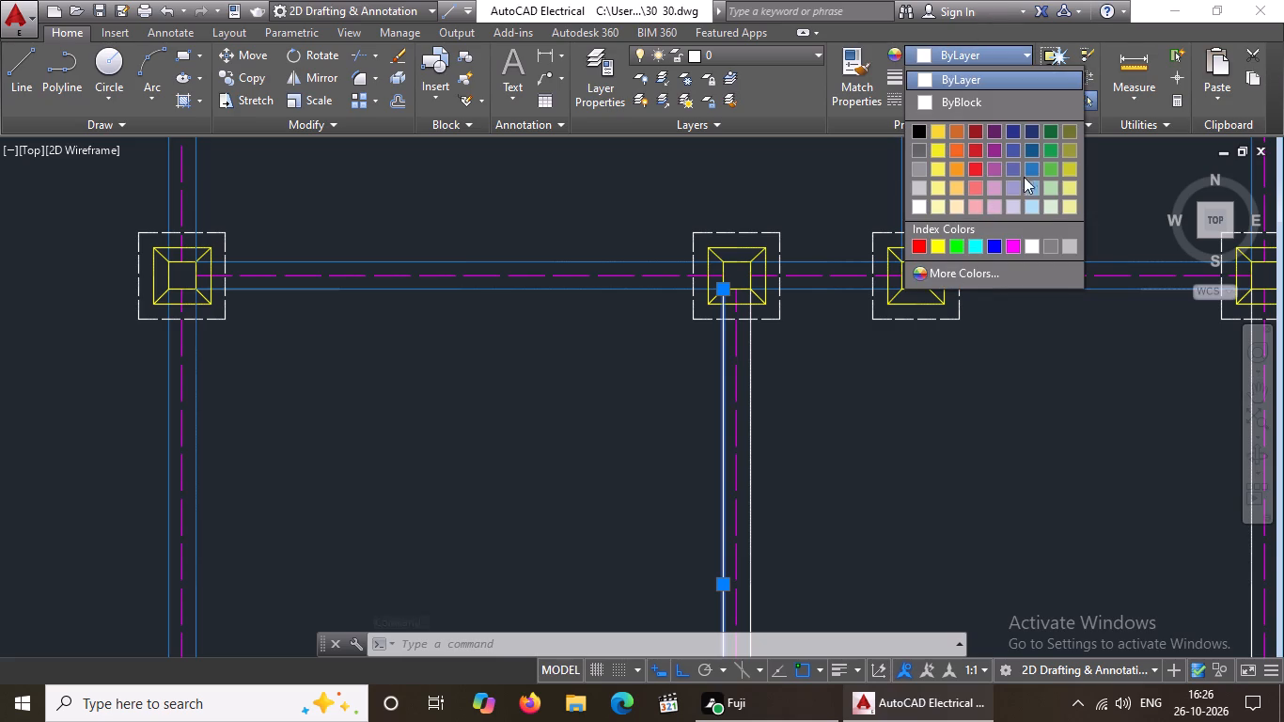
left_click(1033, 168)
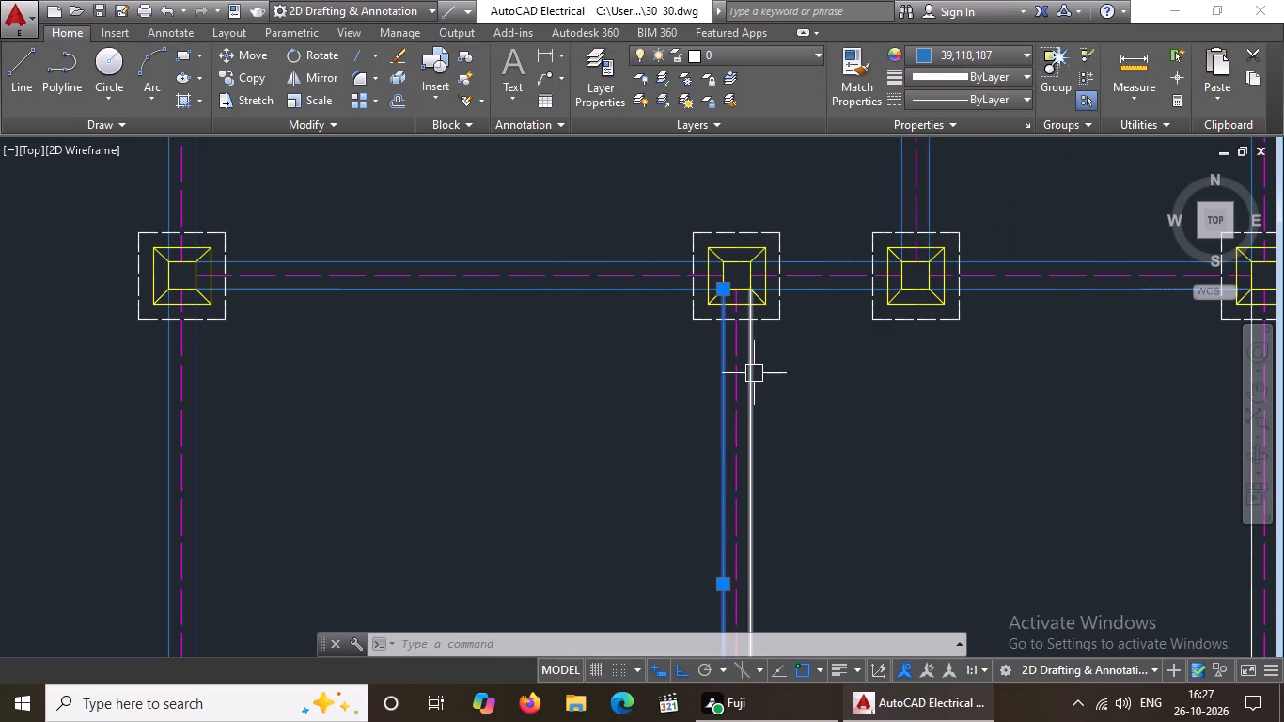
left_click(755, 371)
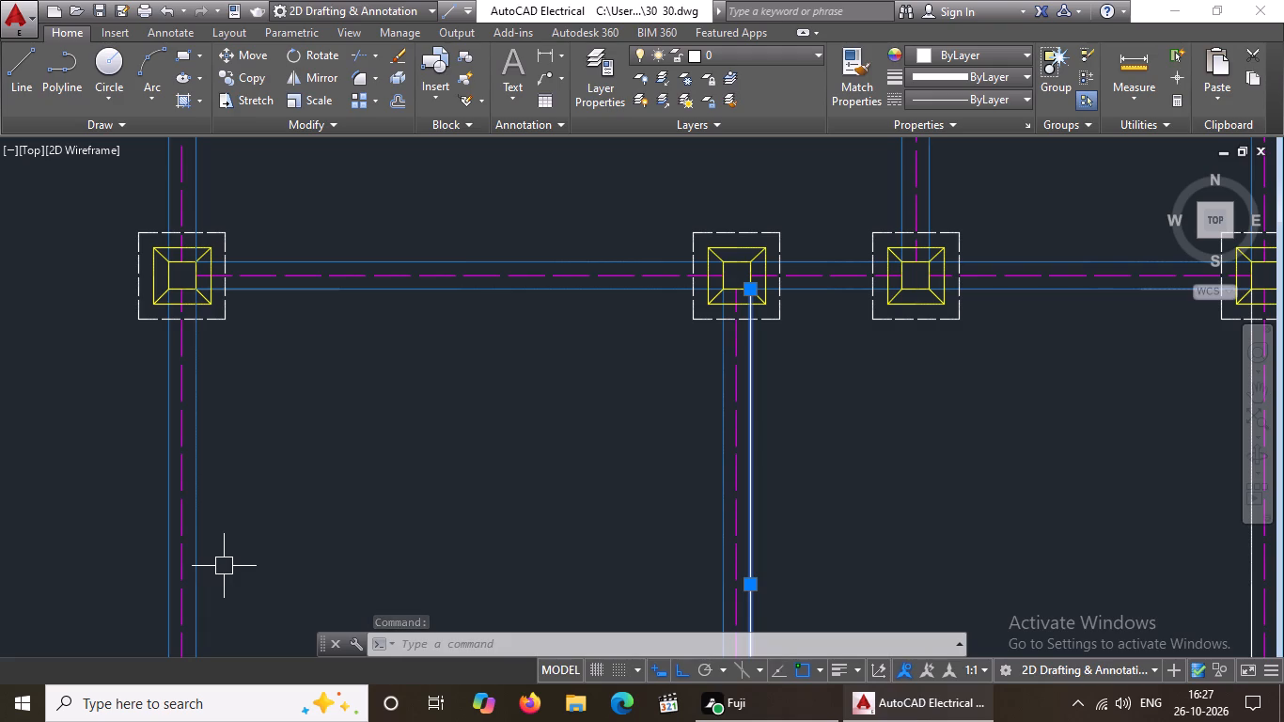
left_click(981, 55)
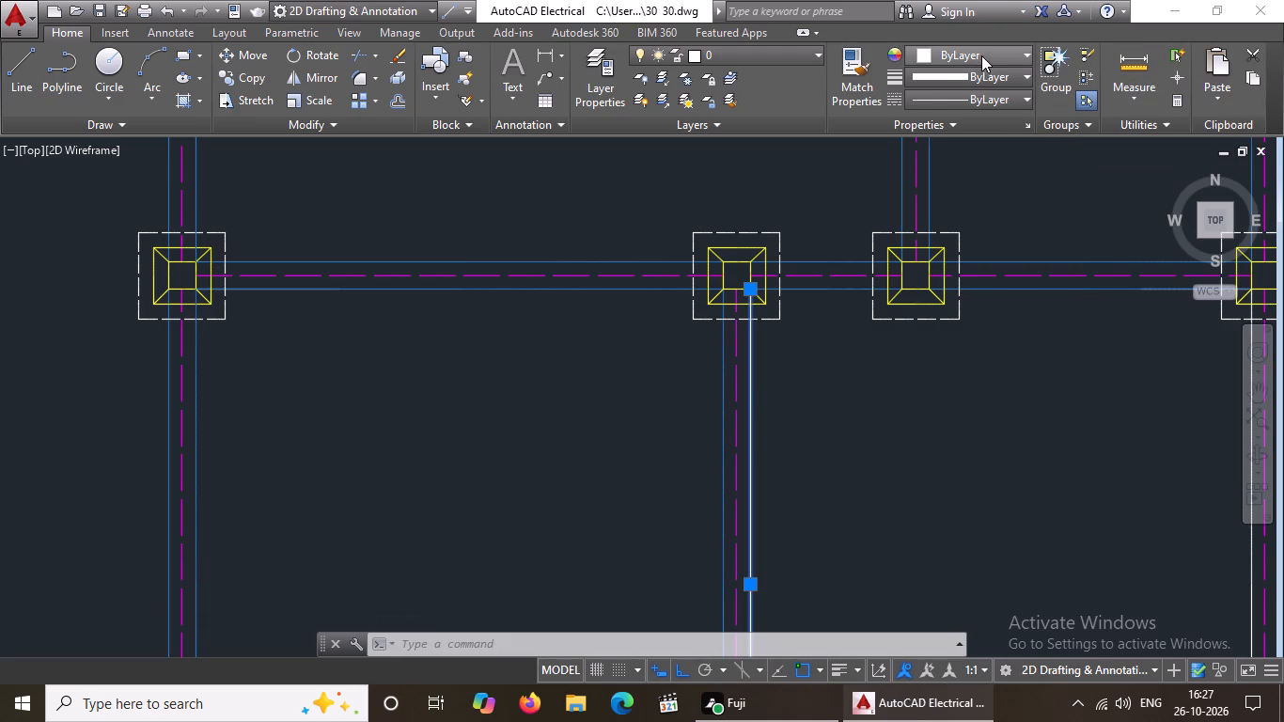
left_click(1028, 163)
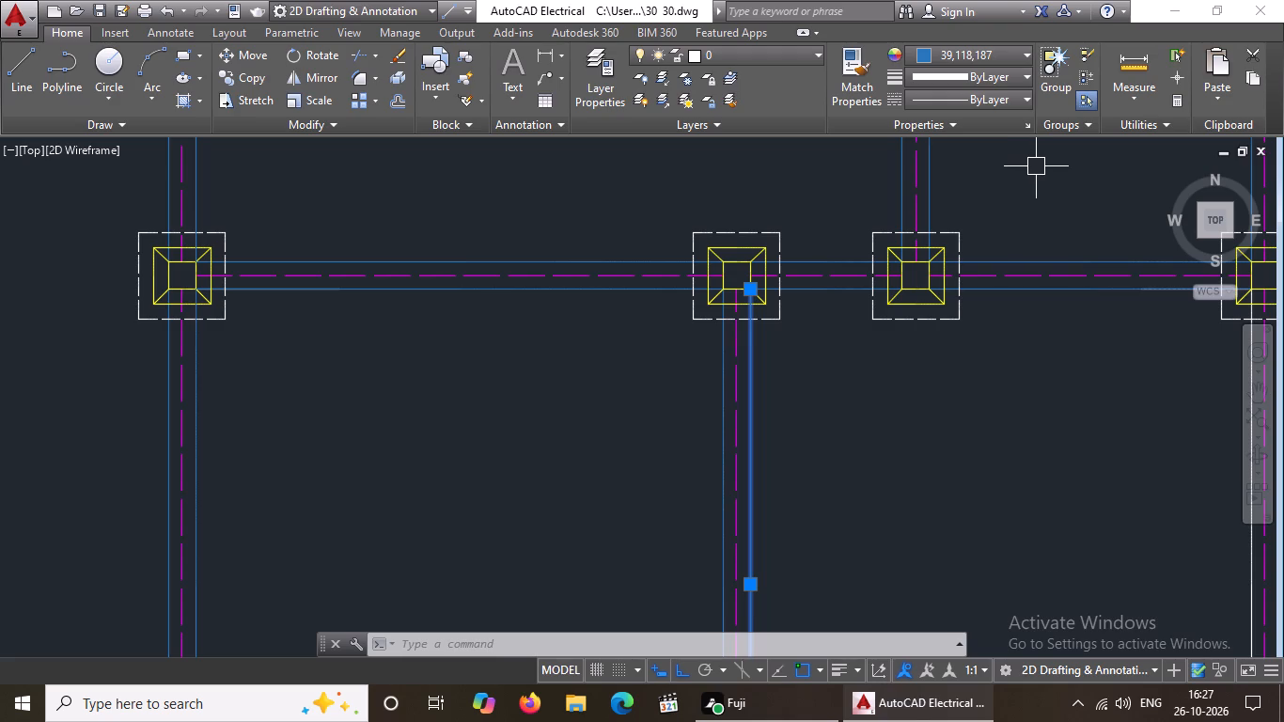
scroll(881, 421, "down", 3)
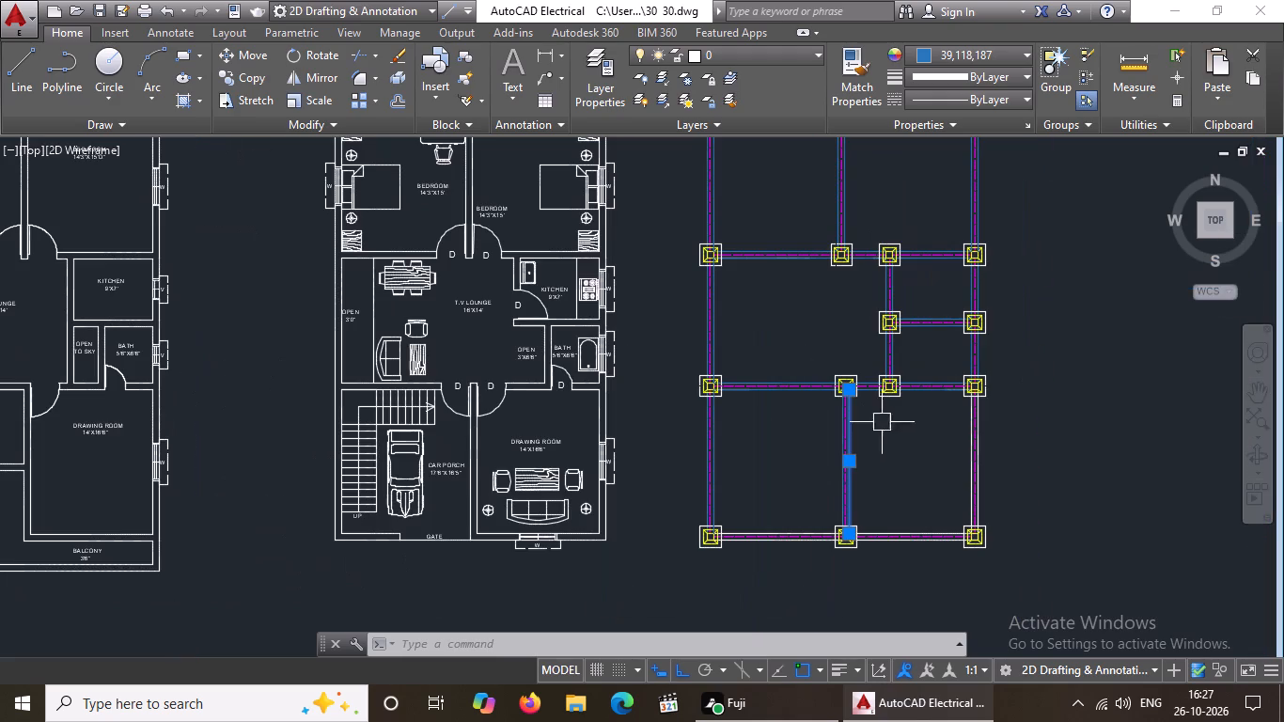
key("Escape")
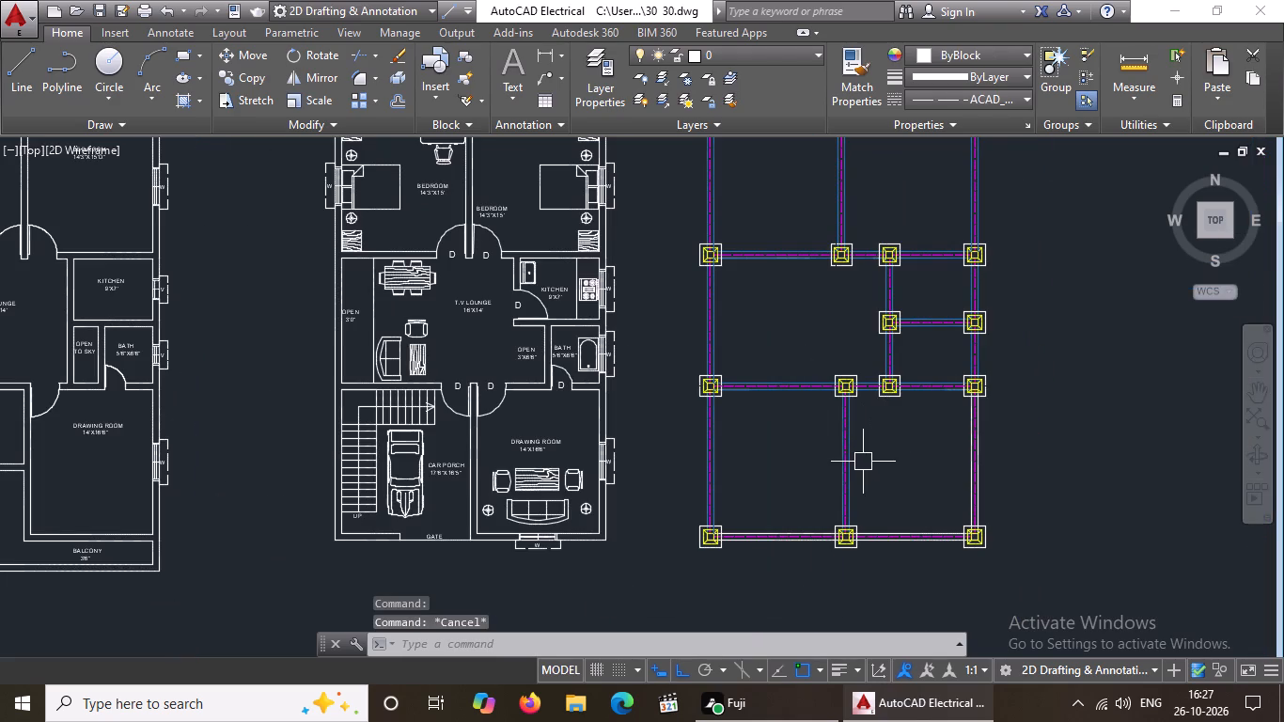
Colour both lines of the right outer vertical beam, between this row and the bottom corner footing, blue (39,118,187).
scroll(974, 443, "up", 5)
left_click(978, 428)
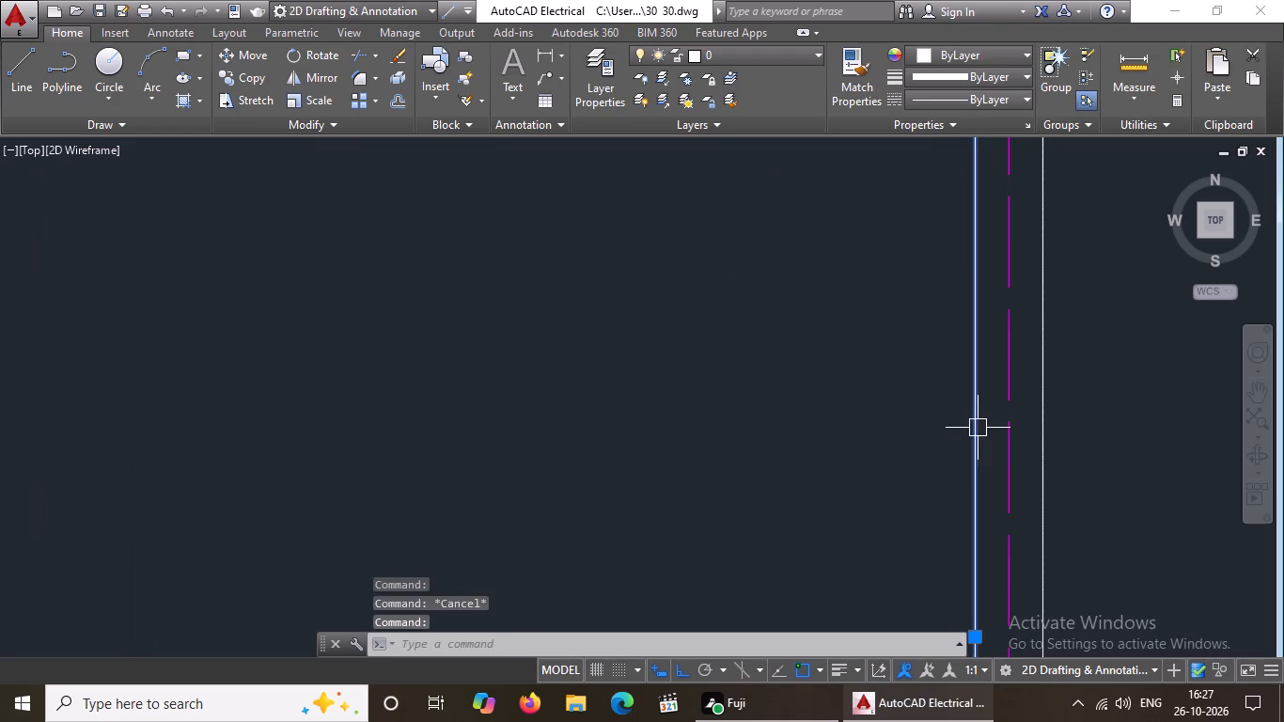
left_click(976, 56)
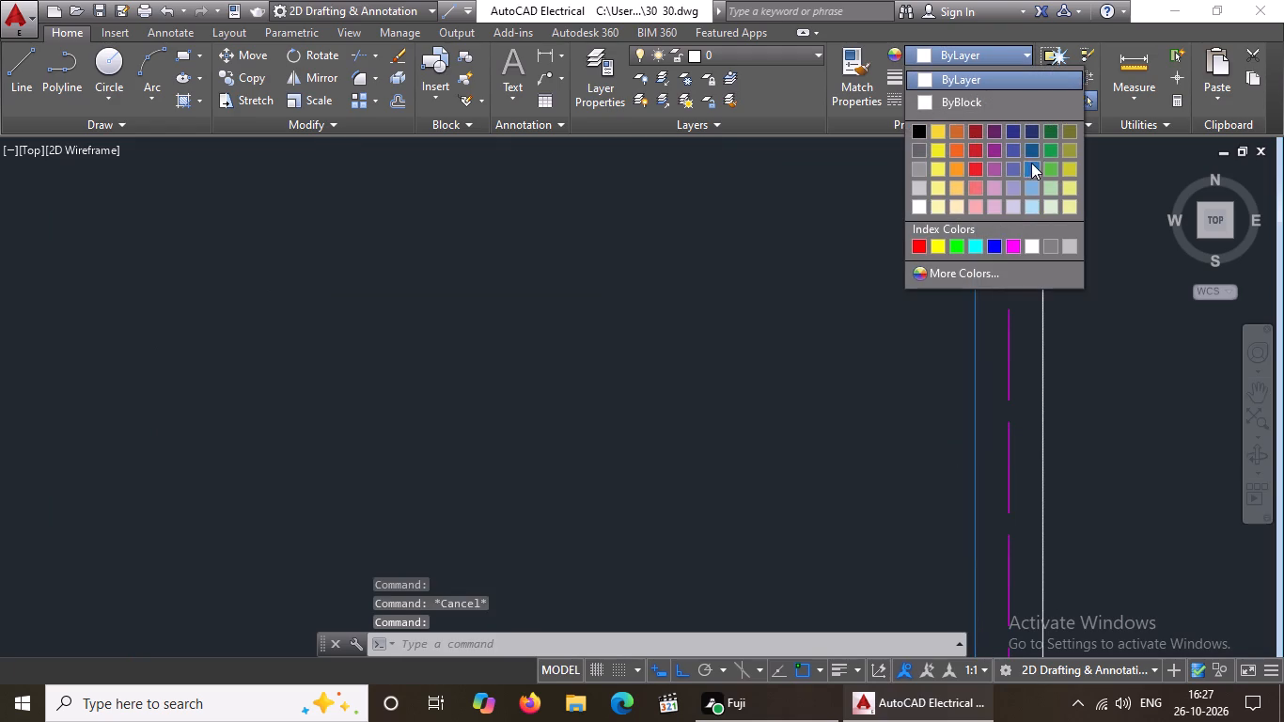
left_click(1032, 162)
scroll(955, 295, "down", 3)
key("Escape")
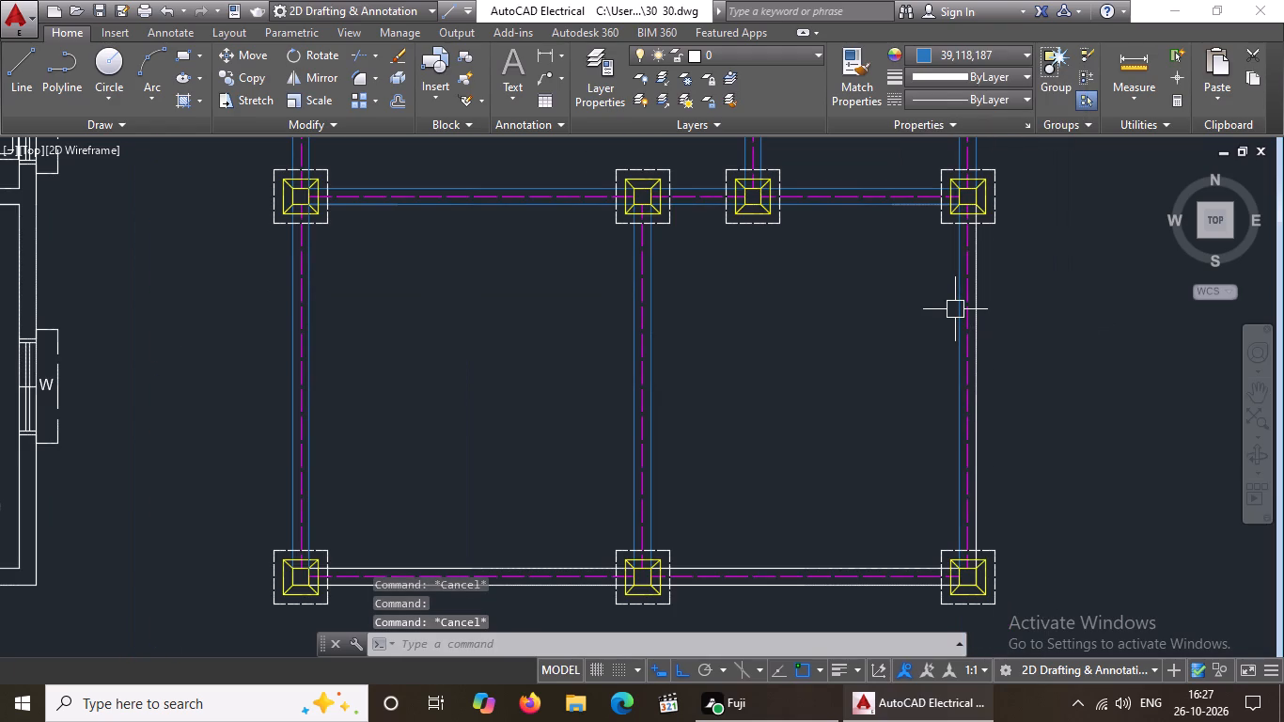
scroll(968, 311, "up", 3)
left_click(995, 305)
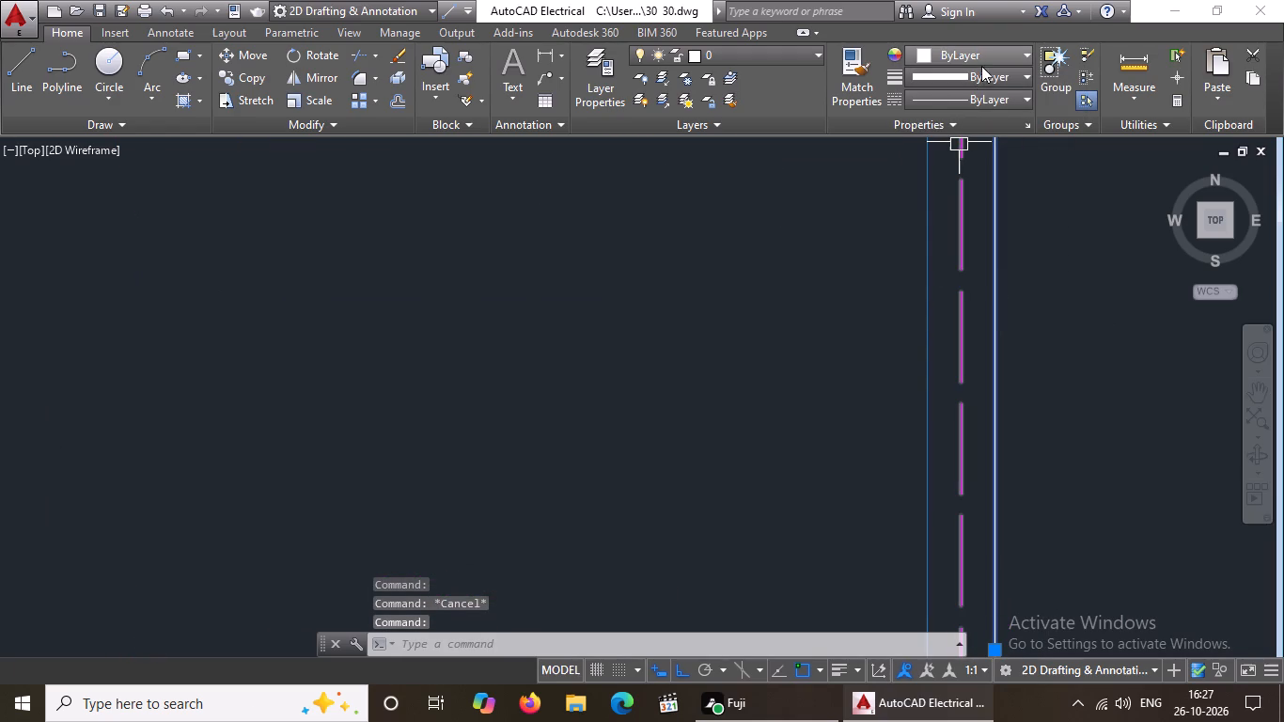
left_click(981, 60)
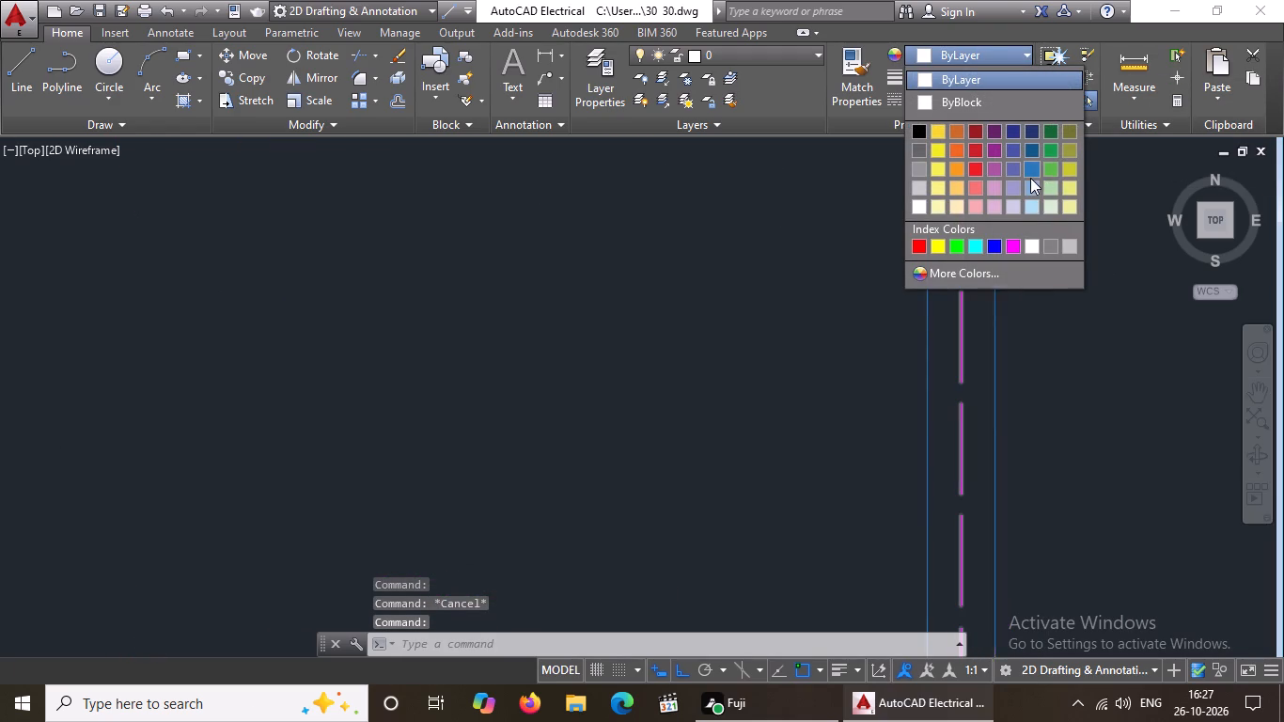
left_click(1030, 165)
Shorten the right outer vertical beam's outer line so it ends at the upper corner of the bottom corner footing's inner square.
scroll(990, 373, "down", 4)
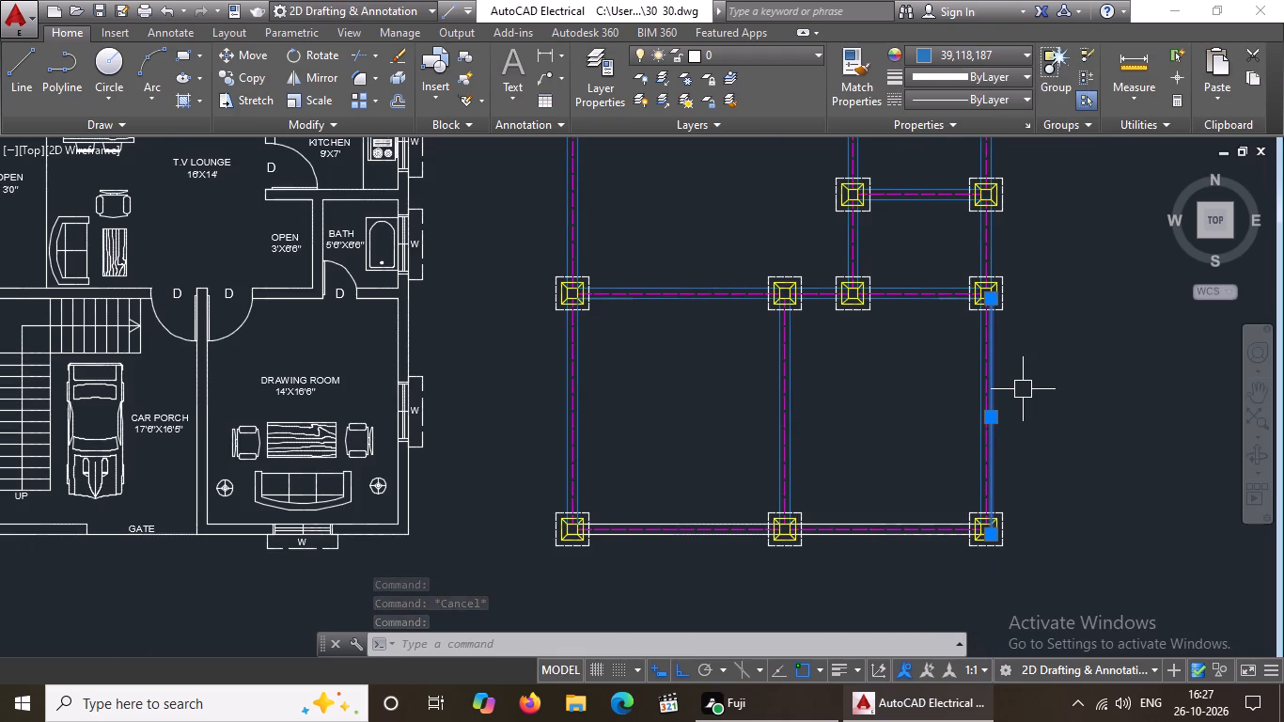
scroll(1001, 416, "up", 2)
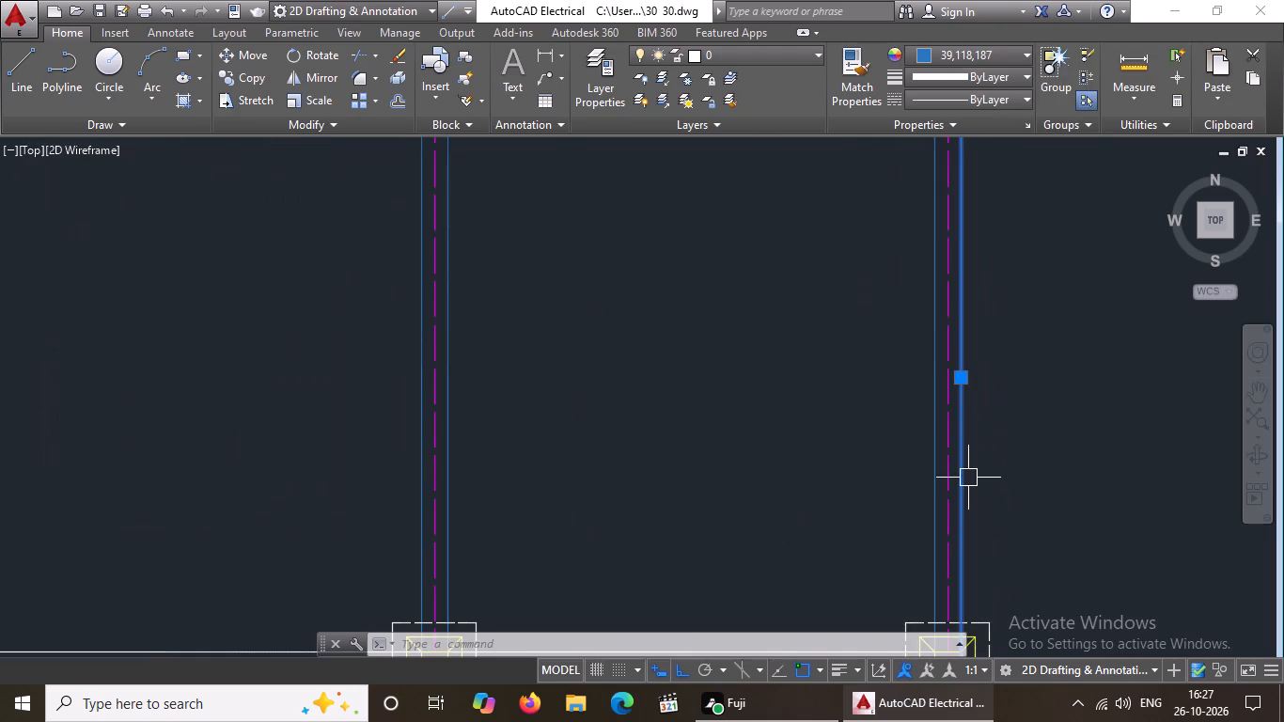
scroll(968, 478, "down", 2)
scroll(986, 334, "up", 4)
scroll(923, 302, "down", 4)
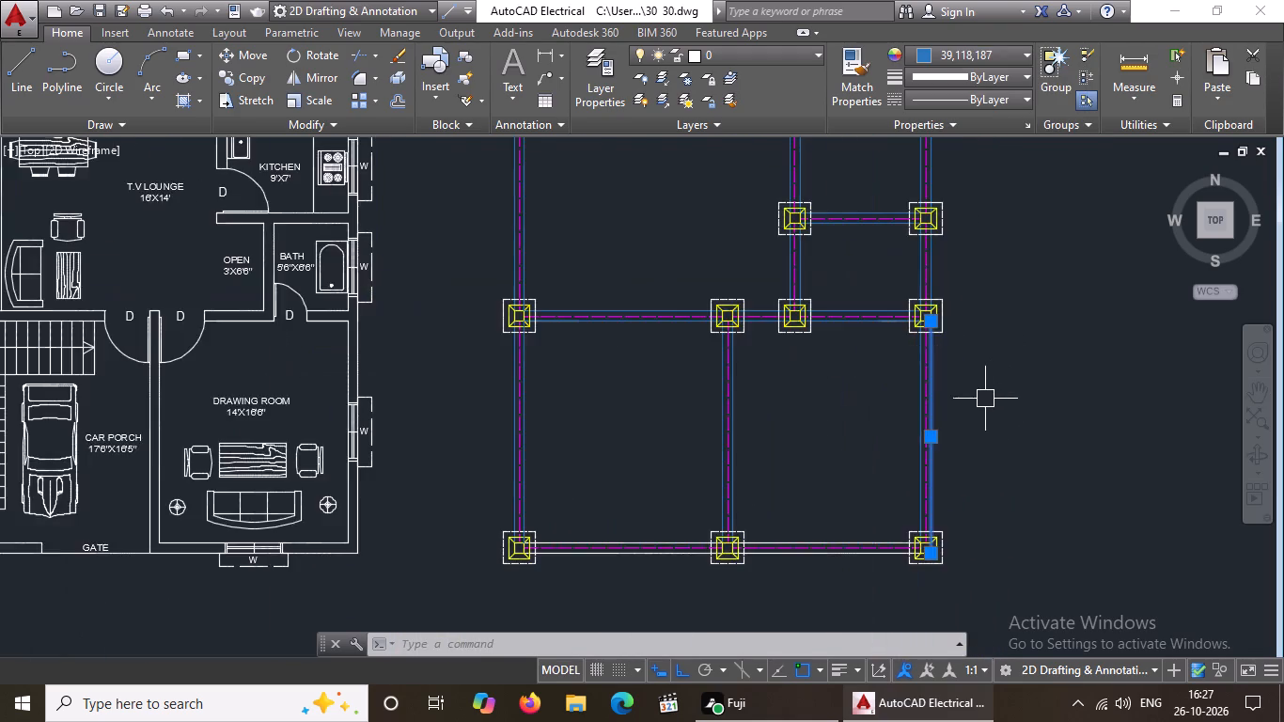
scroll(983, 406, "down", 1)
scroll(957, 507, "up", 6)
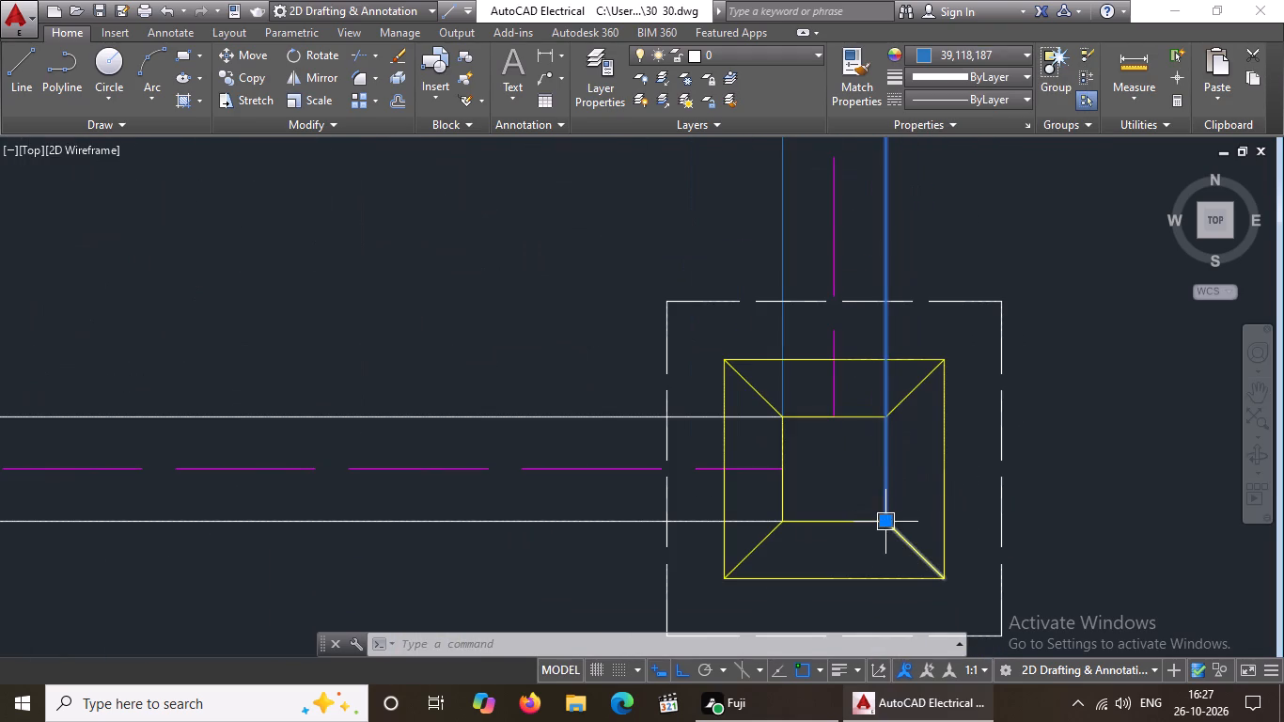
left_click(885, 518)
left_click(885, 416)
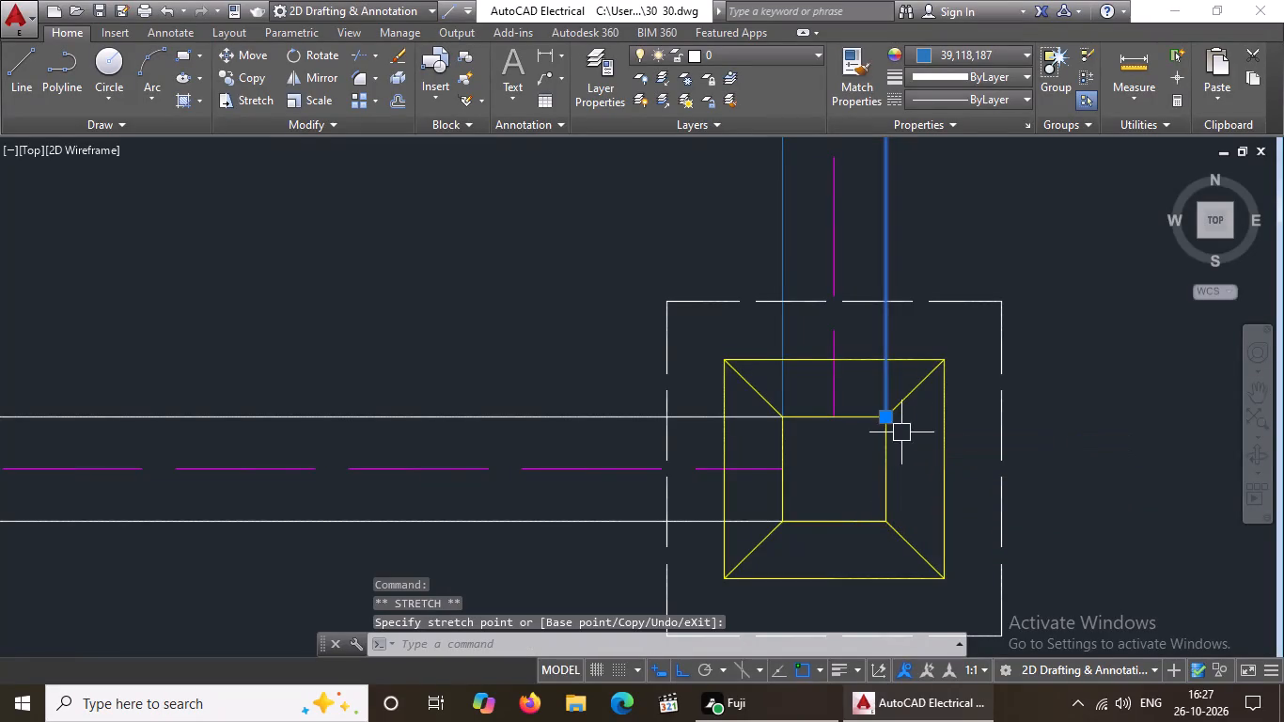
scroll(948, 438, "down", 3)
key("Return")
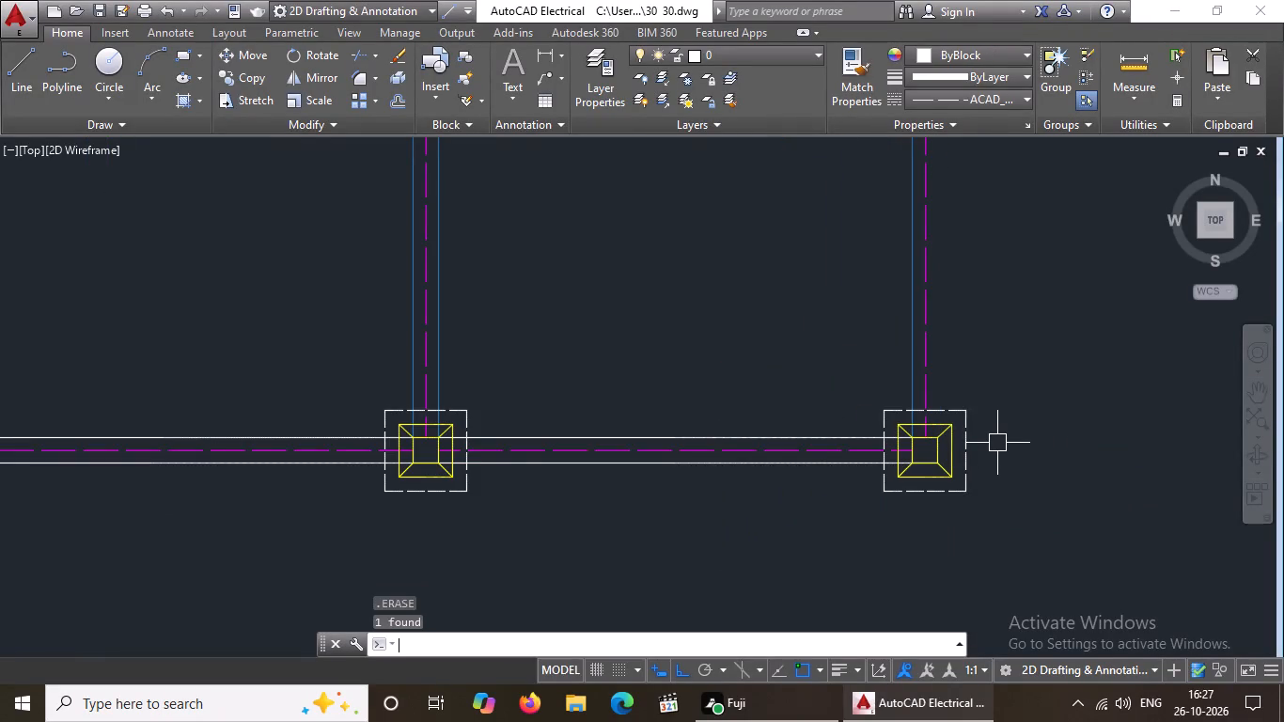
key("ctrl+z")
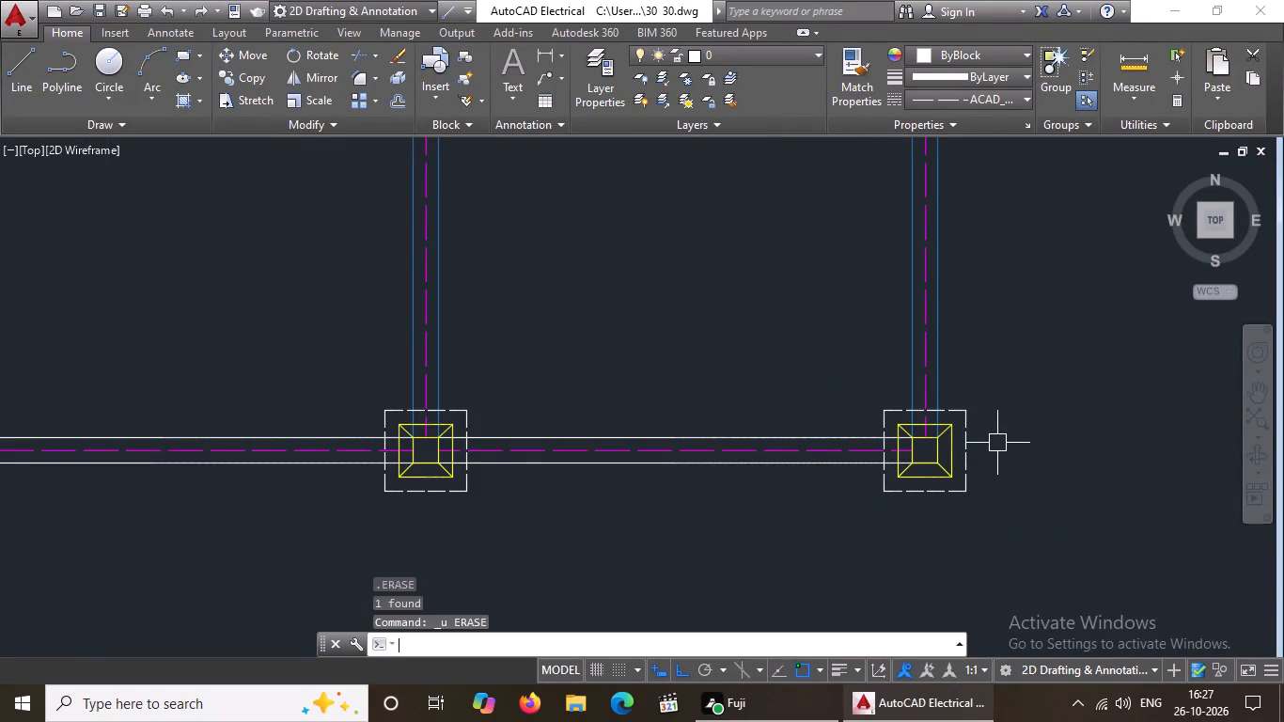
Colour both lines of the bottom row's first horizontal beam blue (39,118,187).
scroll(917, 377, "down", 2)
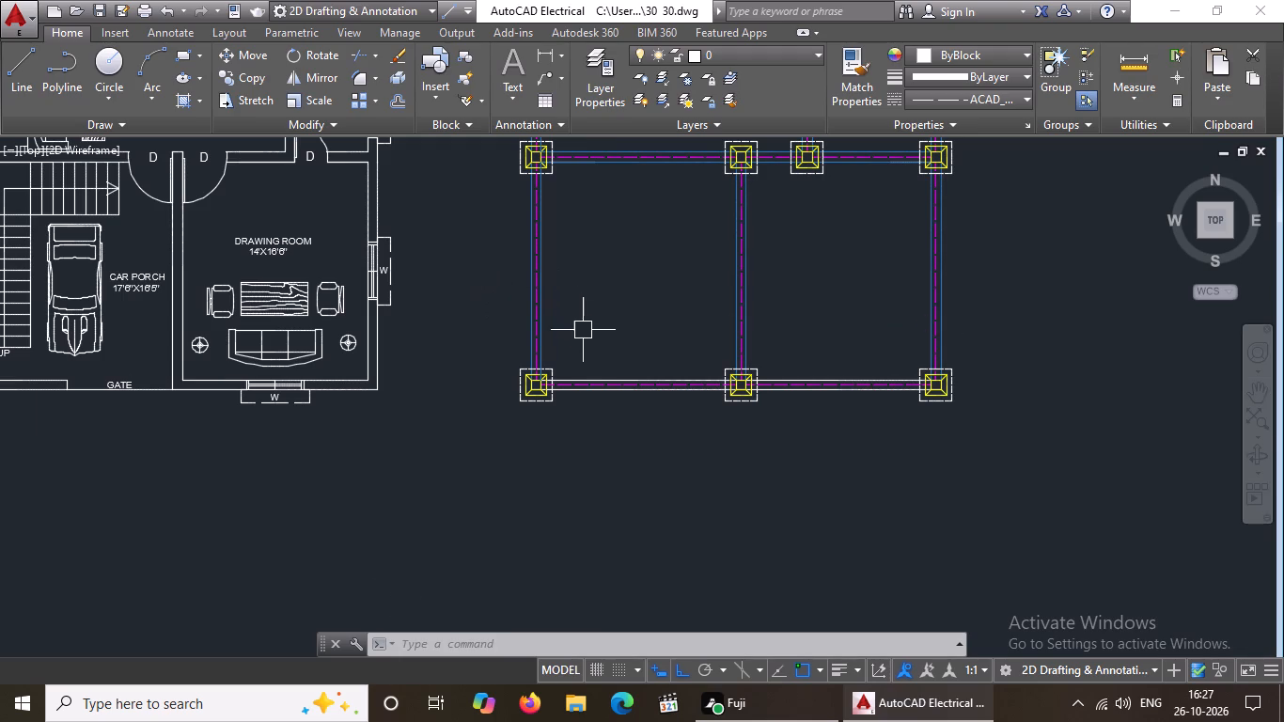
scroll(620, 362, "up", 3)
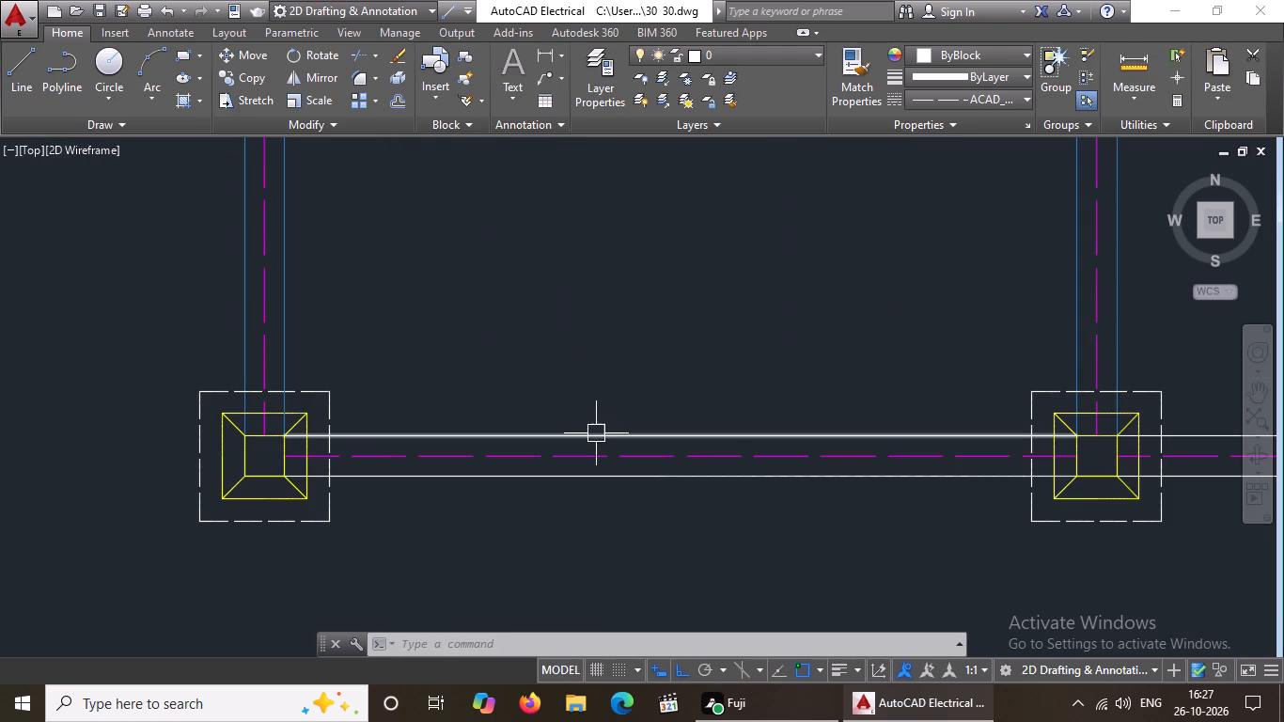
left_click(596, 433)
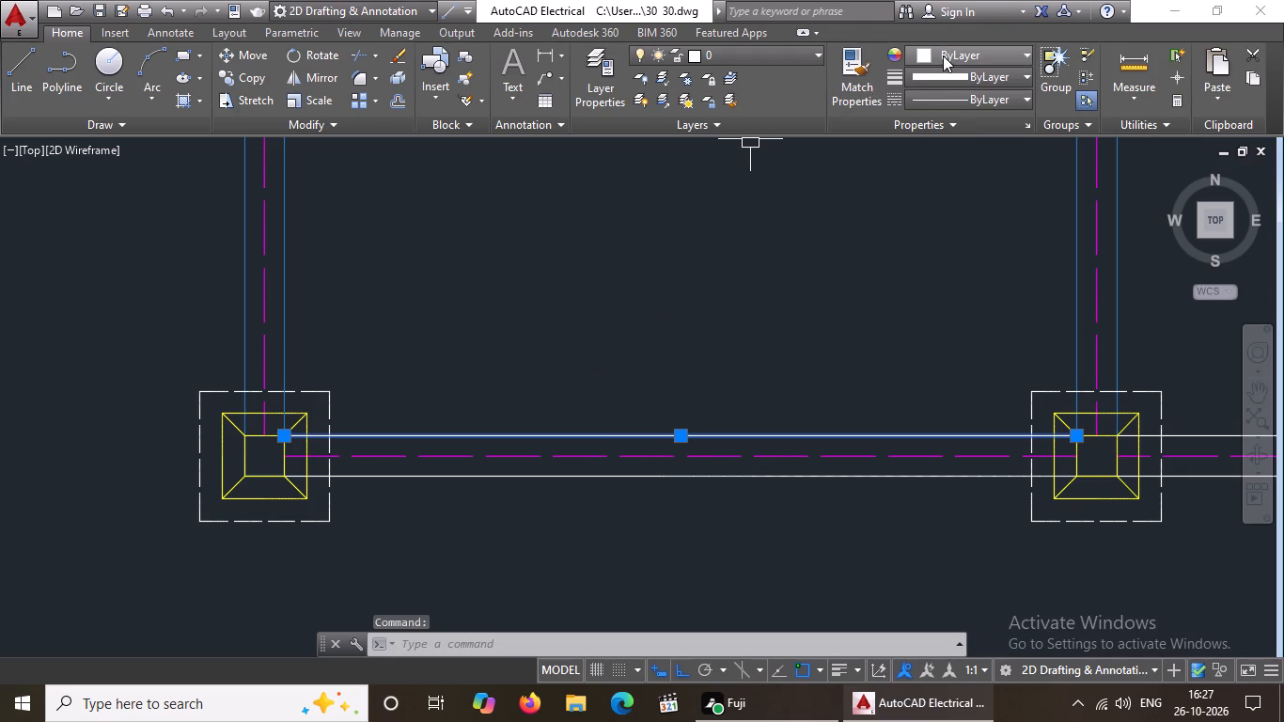
left_click(943, 55)
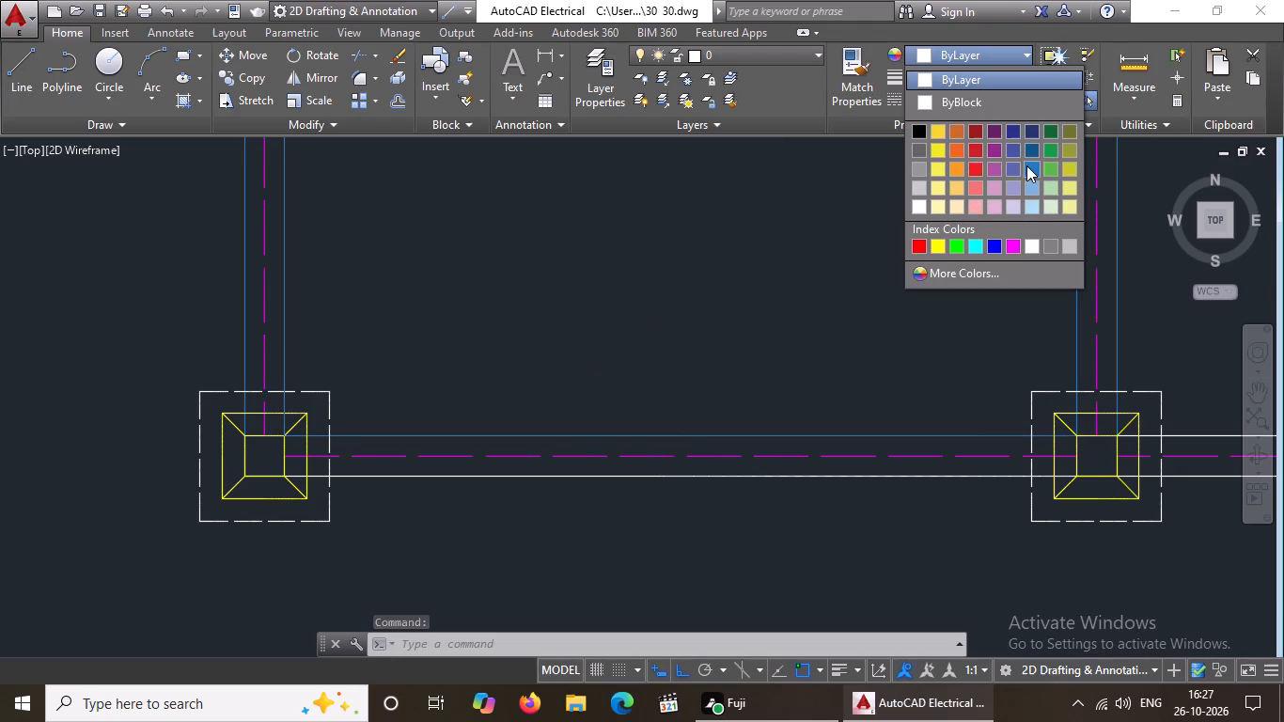
left_click(1027, 166)
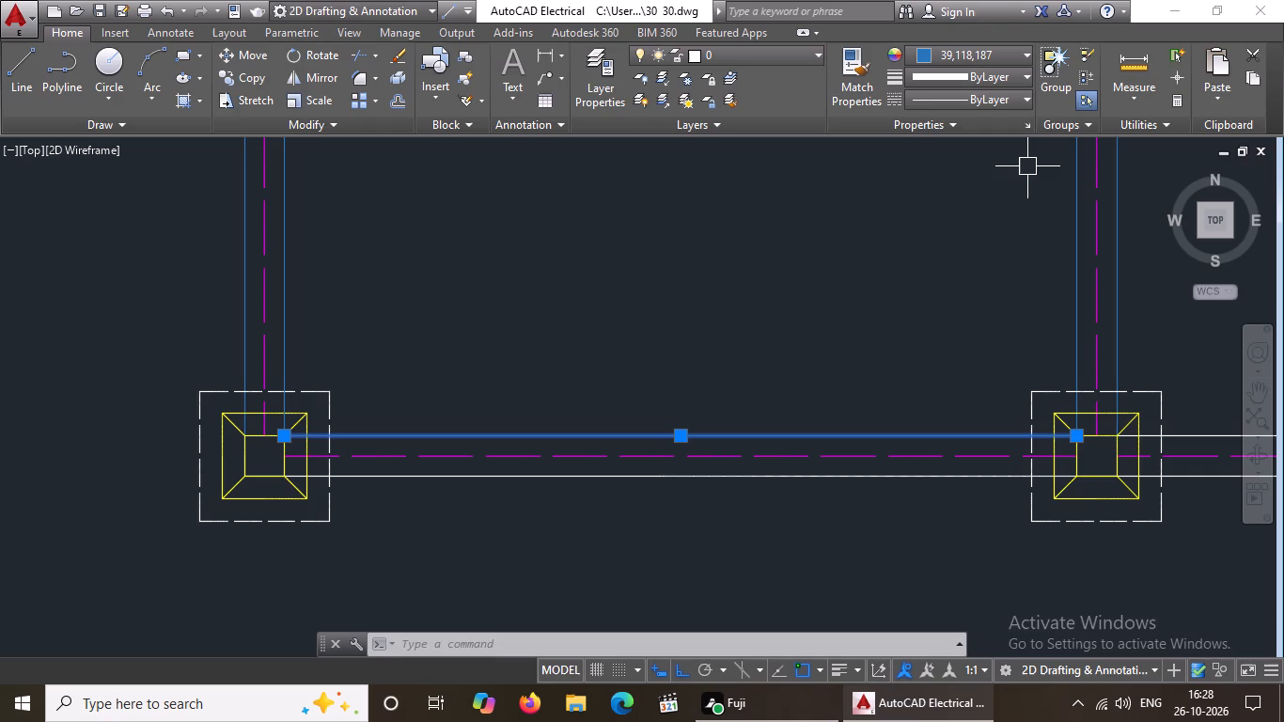
left_click(757, 479)
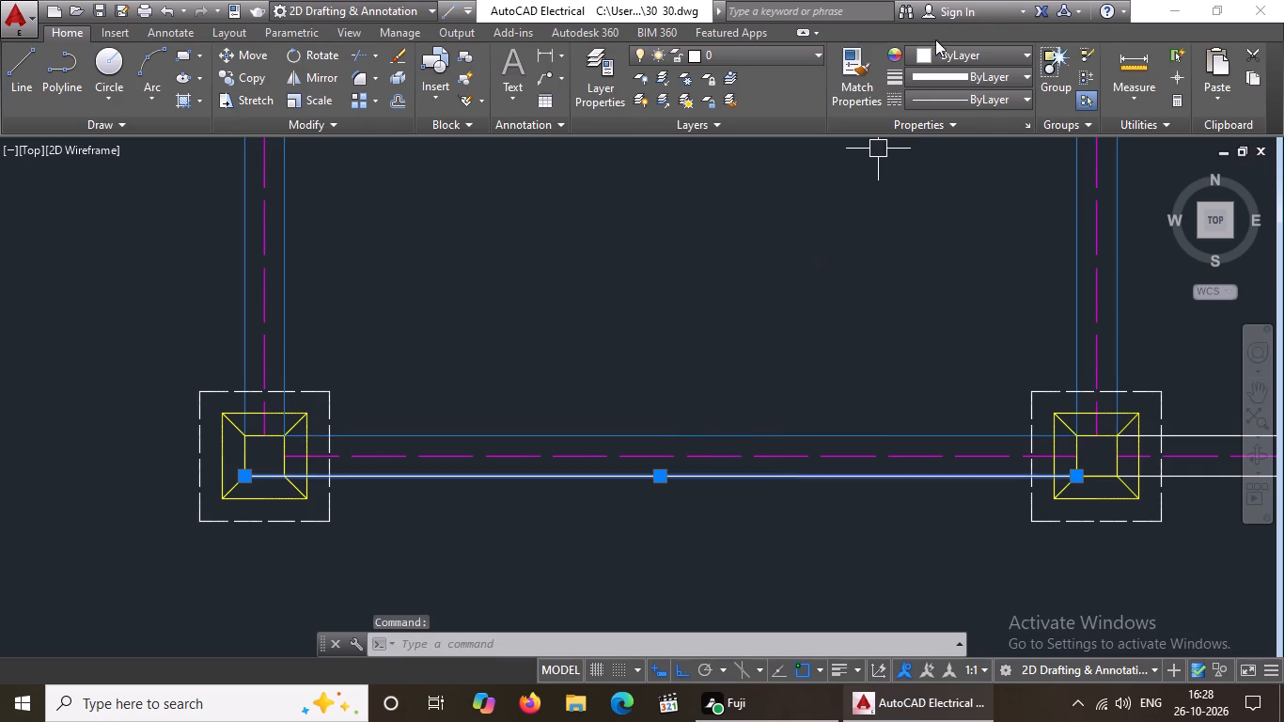
left_click(941, 55)
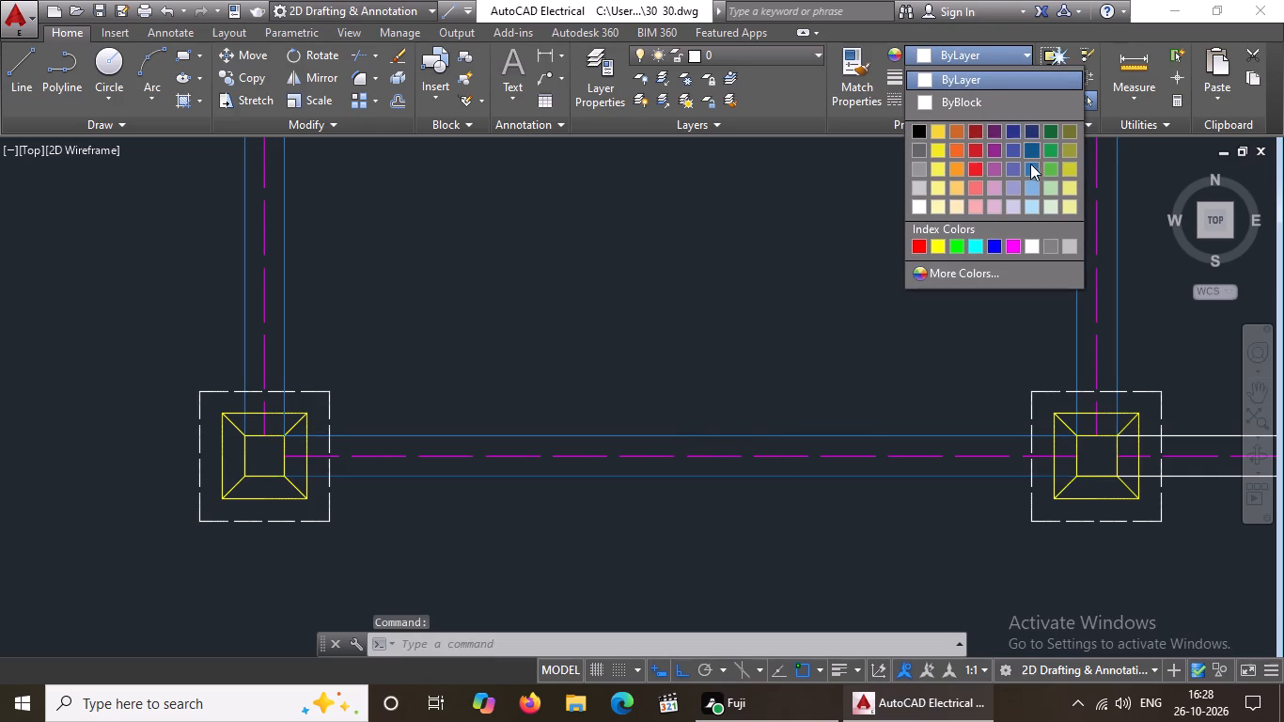
left_click(1031, 168)
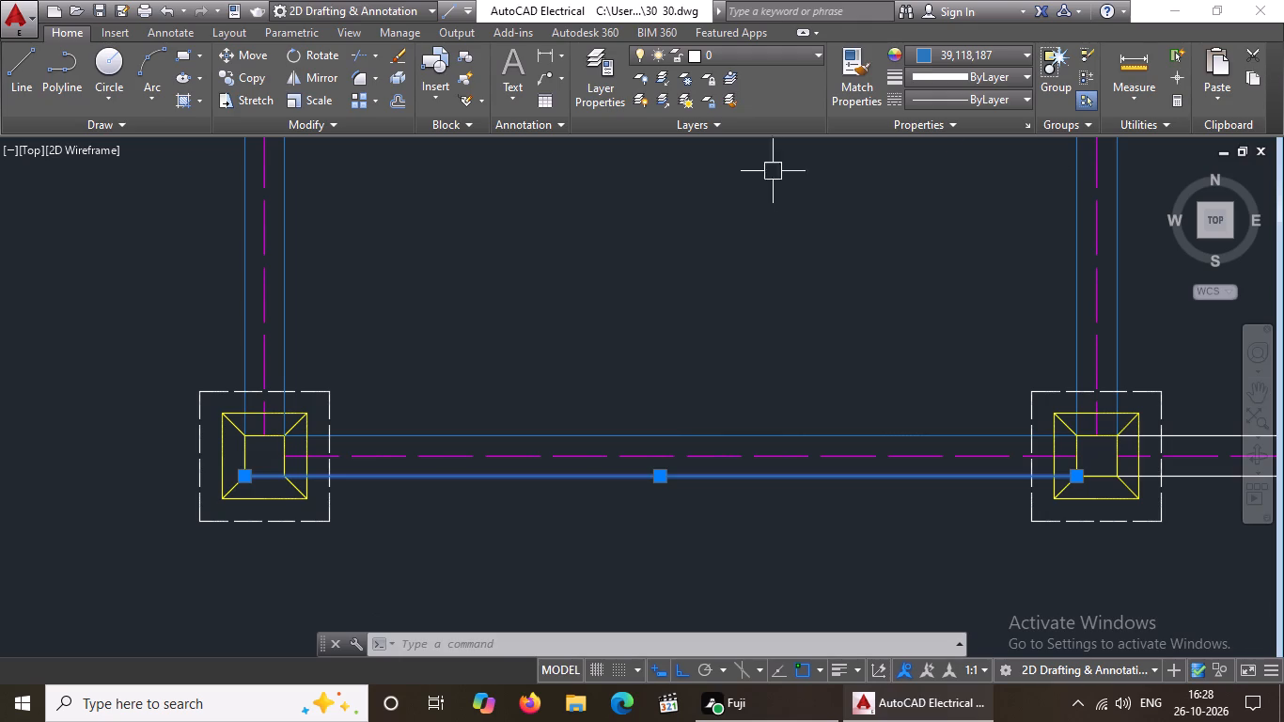
Shorten that beam's lower line by 9" so it starts at the near edge of the left corner footing's inner square.
left_click(244, 472)
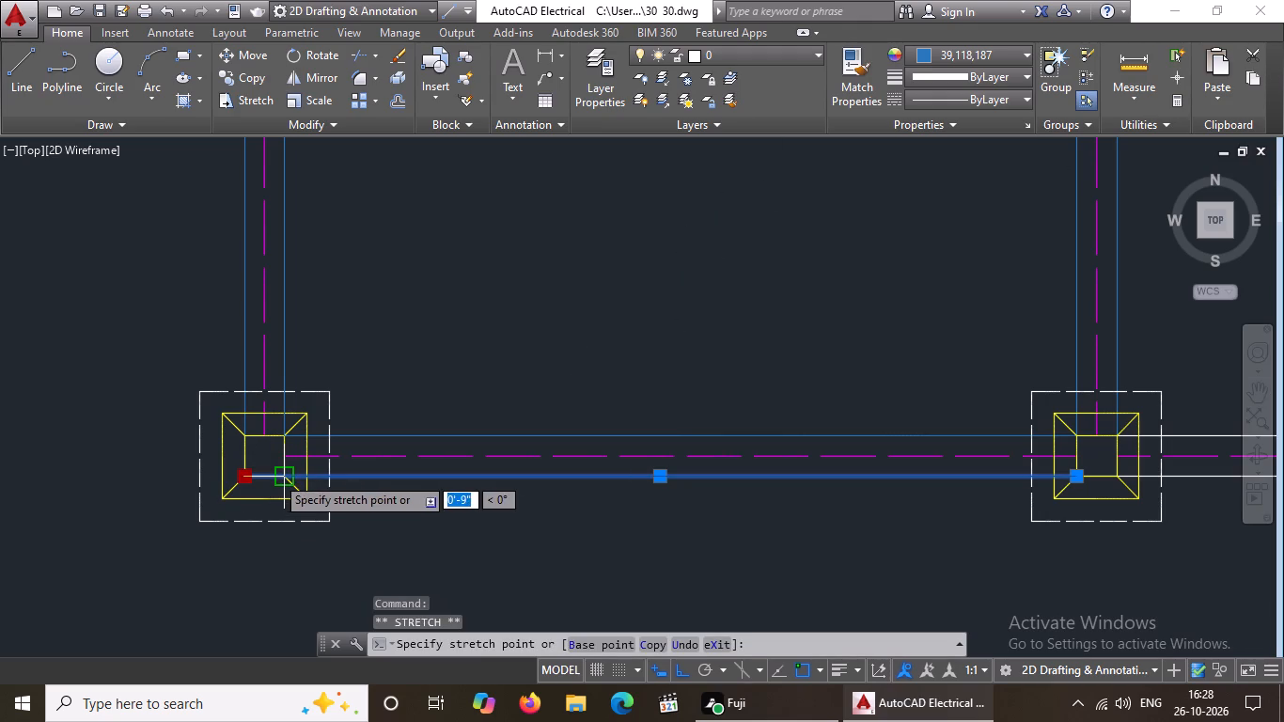
left_click(281, 476)
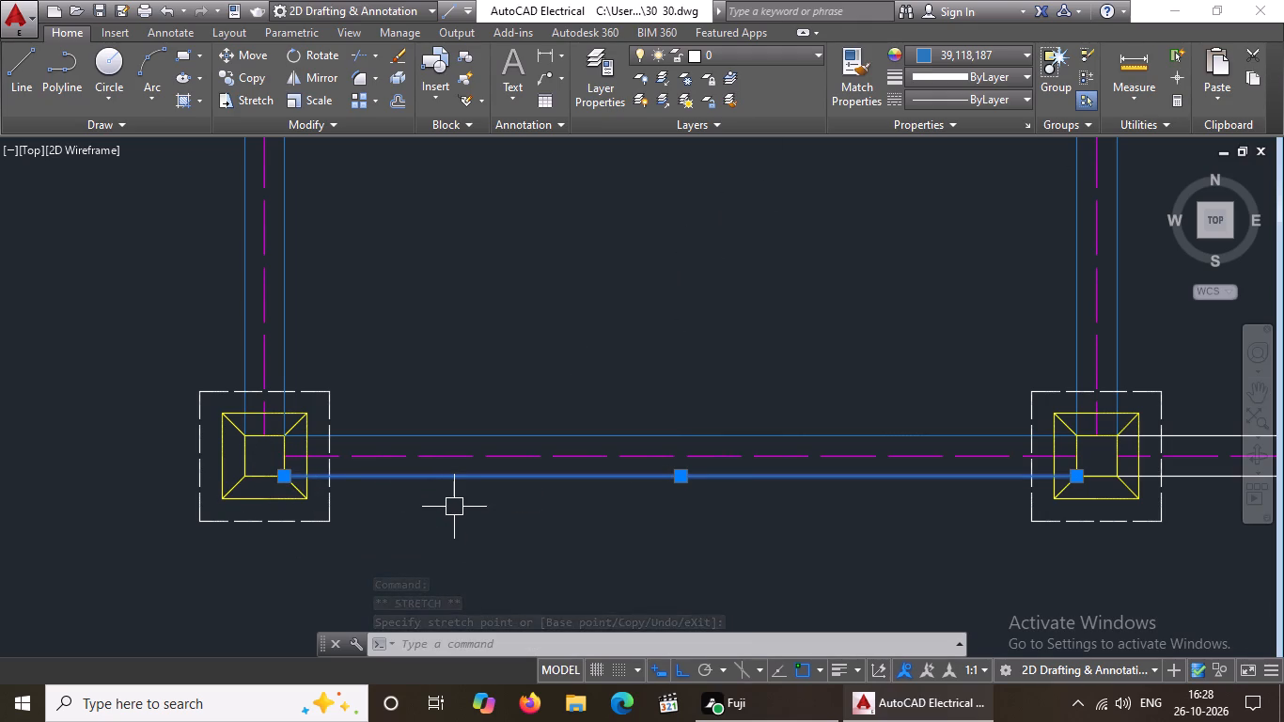
key("Escape")
Colour both lines of the bottom row's second horizontal beam blue (39,118,187).
scroll(520, 429, "down", 3)
scroll(768, 416, "up", 3)
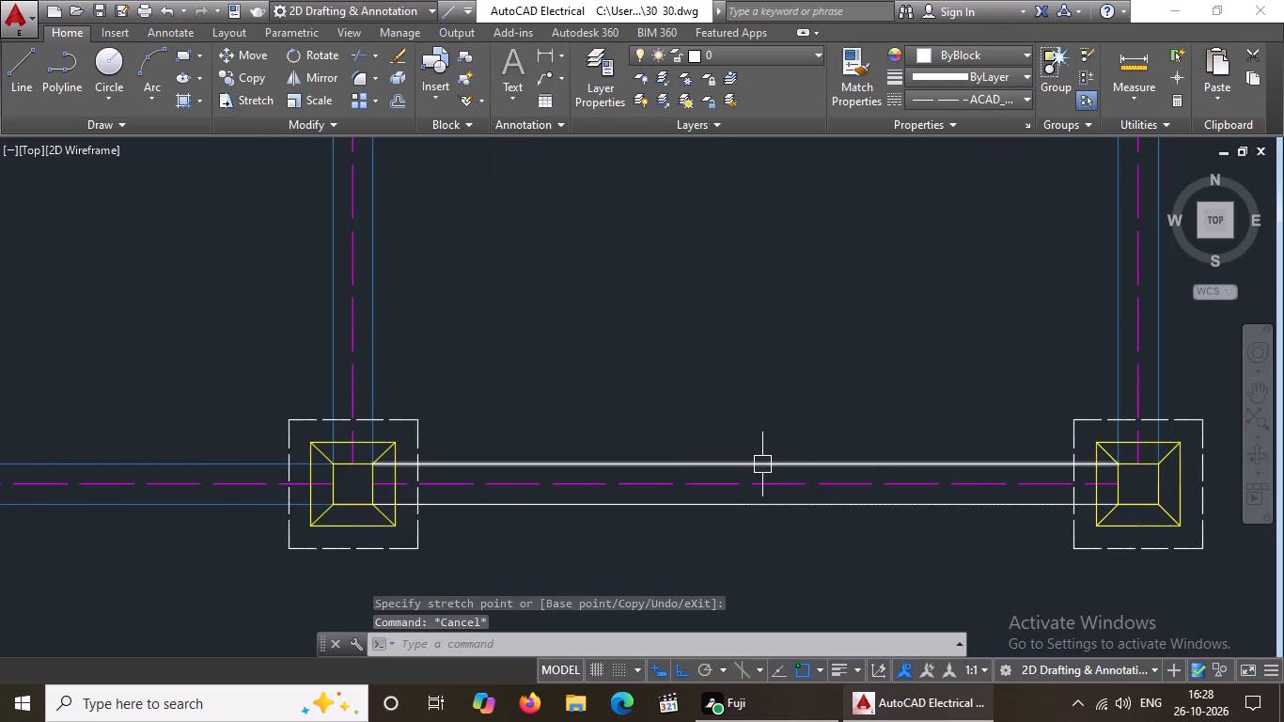
left_click(762, 464)
left_click(967, 56)
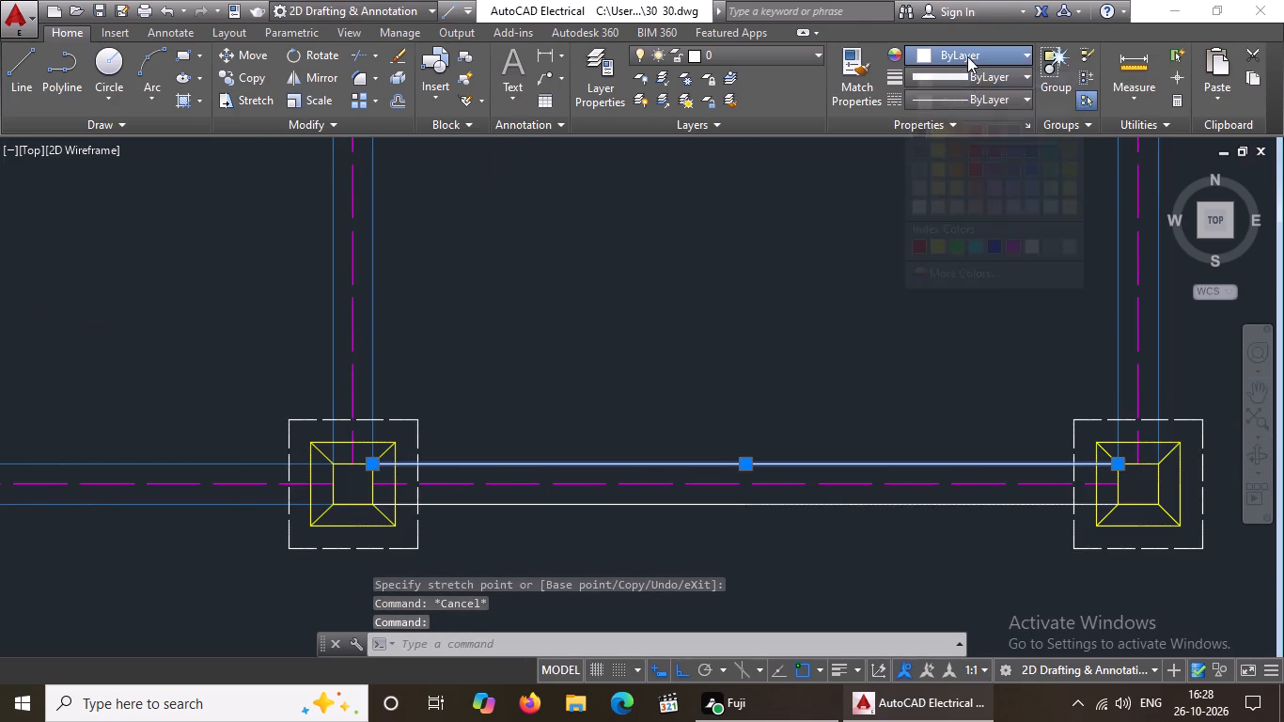
left_click(1031, 168)
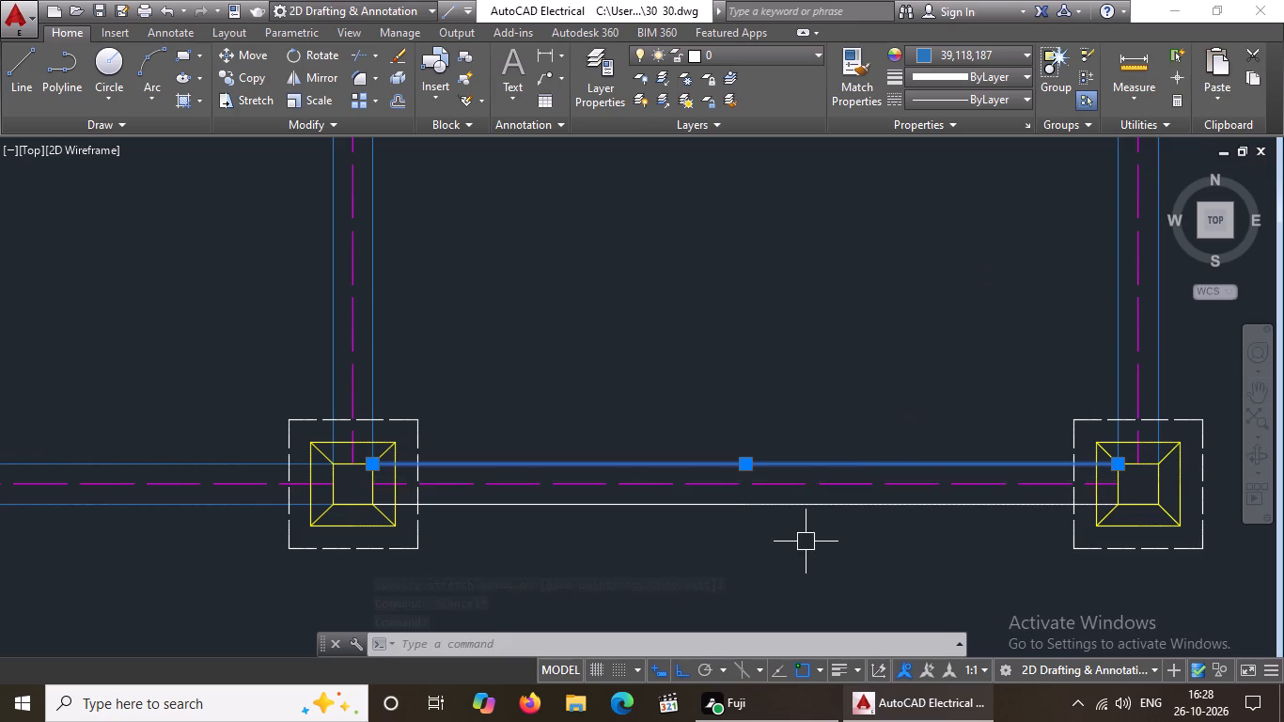
scroll(807, 528, "up", 2)
left_click(800, 472)
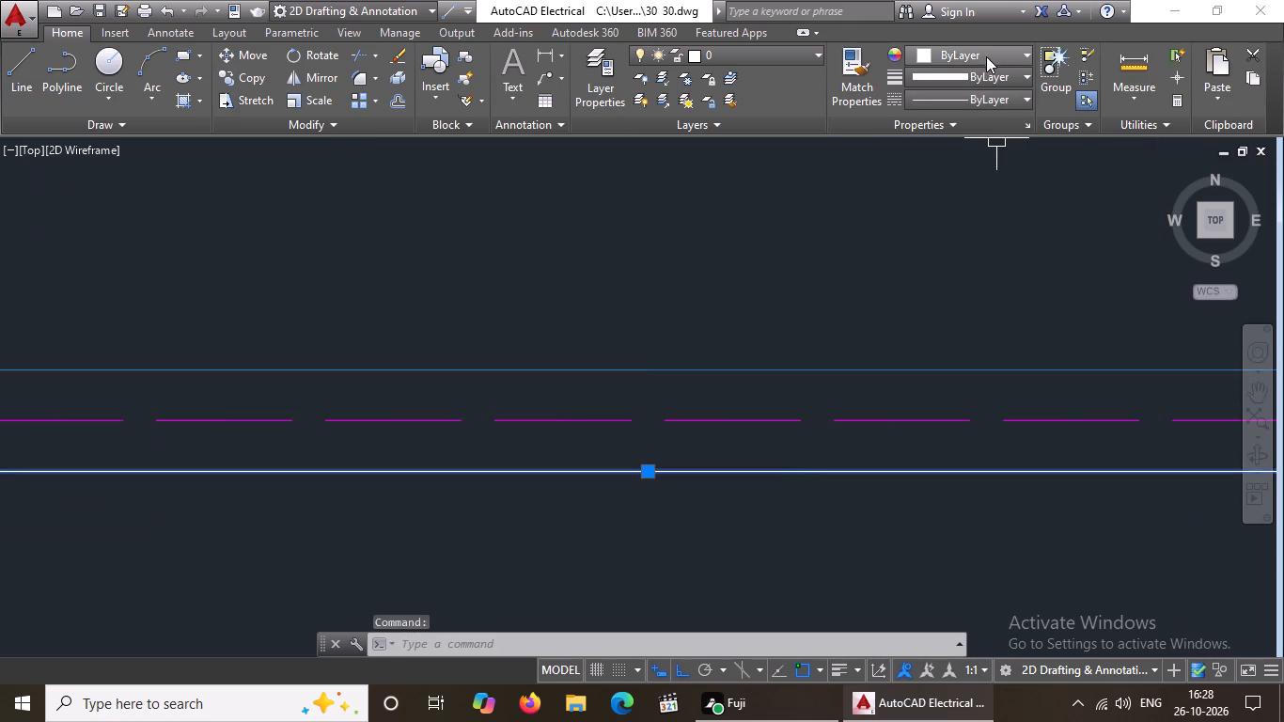
left_click(986, 55)
left_click(1030, 167)
Shorten both ends of the second beam's lower line to the facing edges of the middle and right footings' inner squares.
scroll(772, 479, "down", 4)
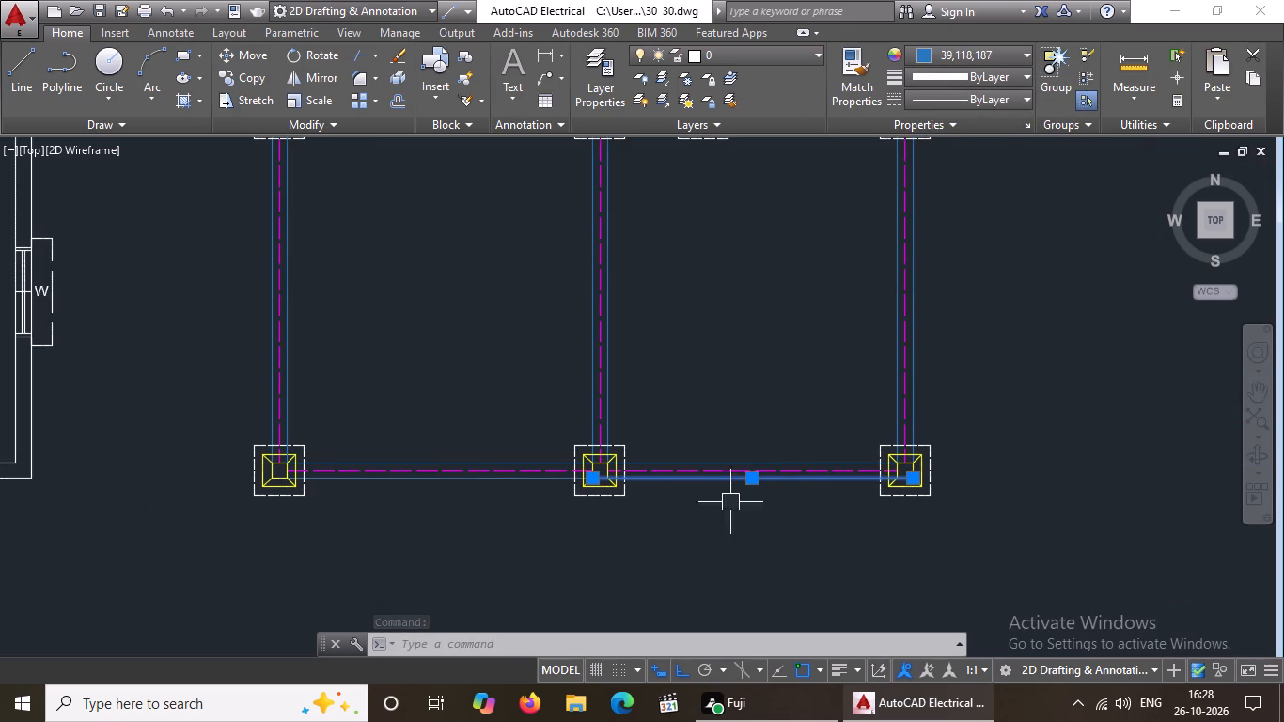
scroll(559, 490, "up", 4)
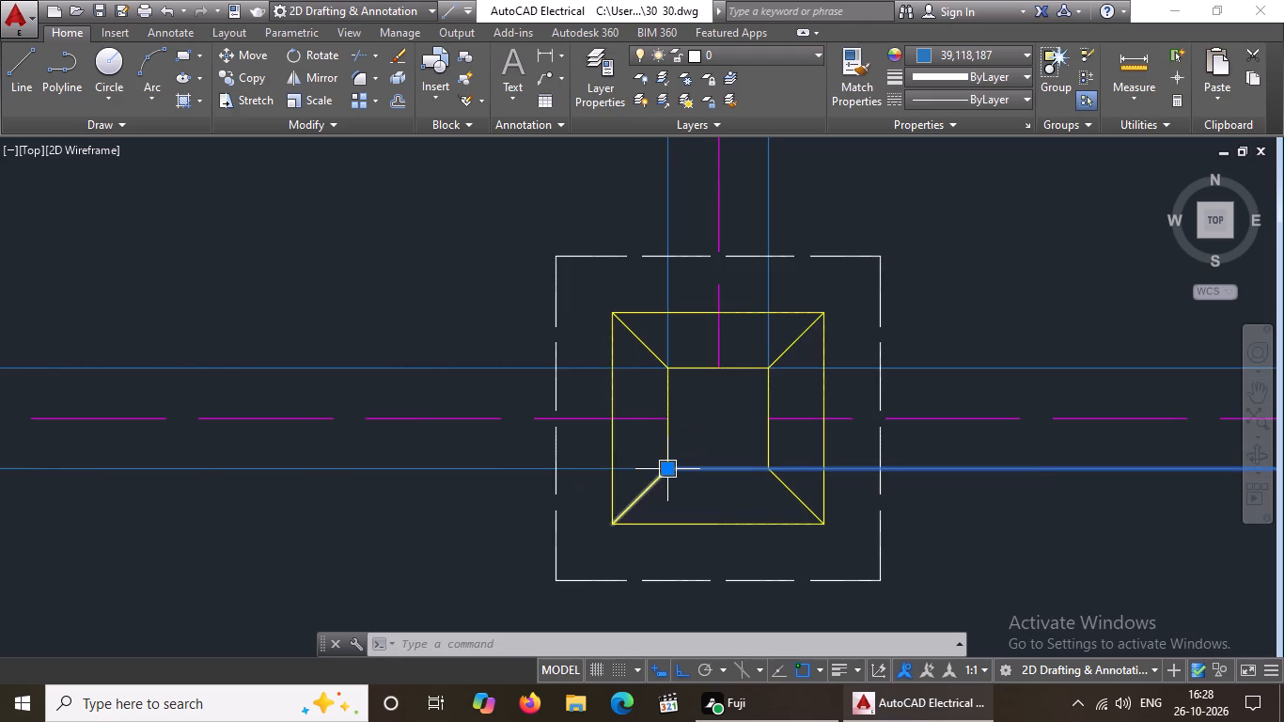
left_click(670, 469)
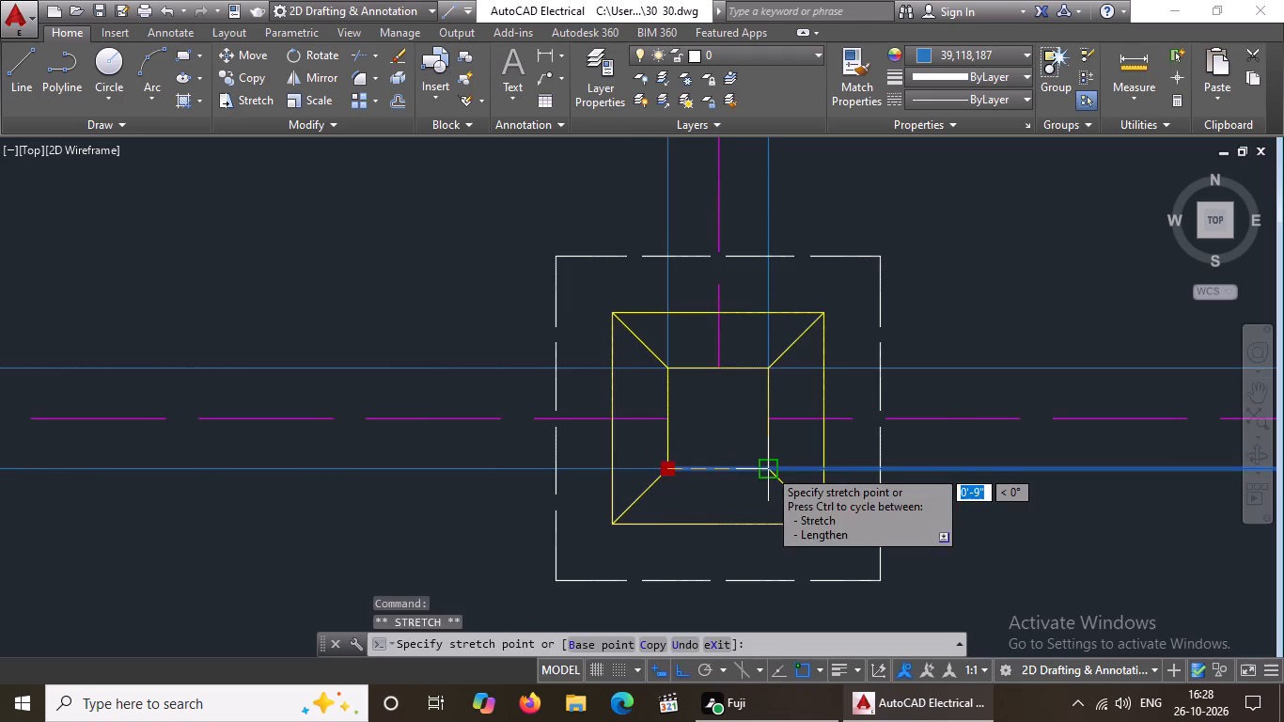
left_click(768, 468)
scroll(767, 471, "down", 6)
scroll(953, 487, "up", 5)
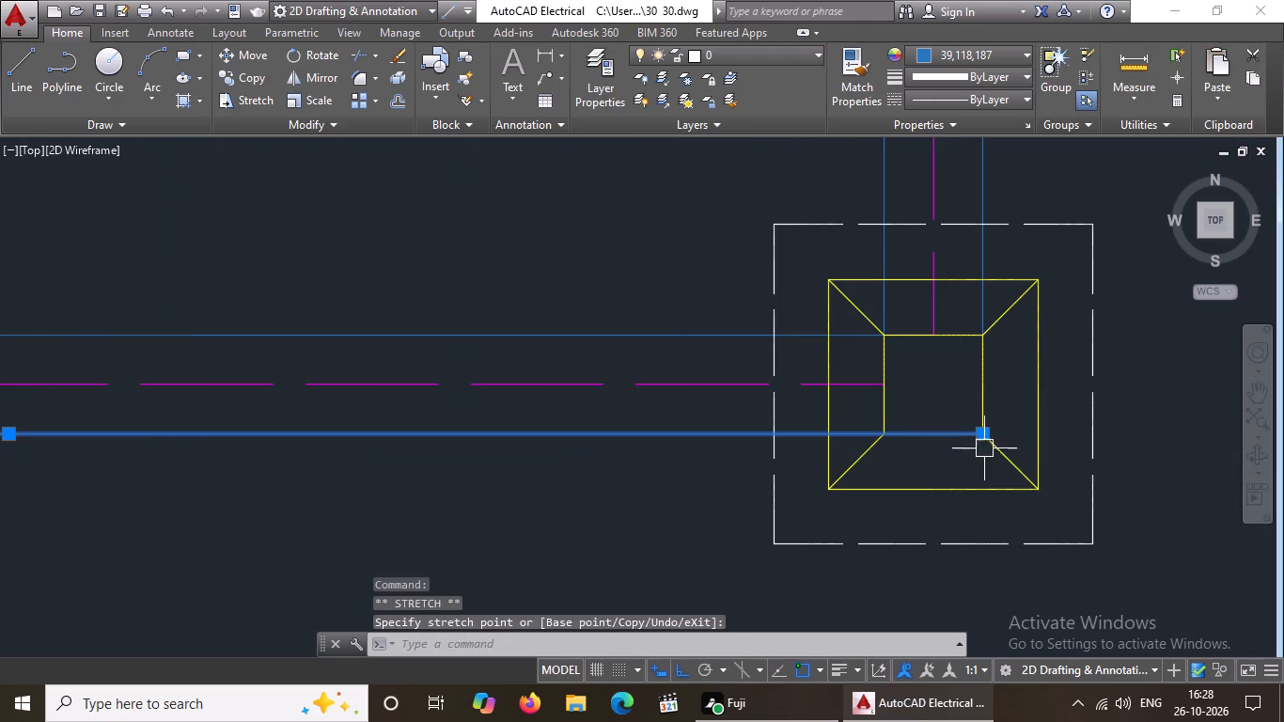
left_click(986, 433)
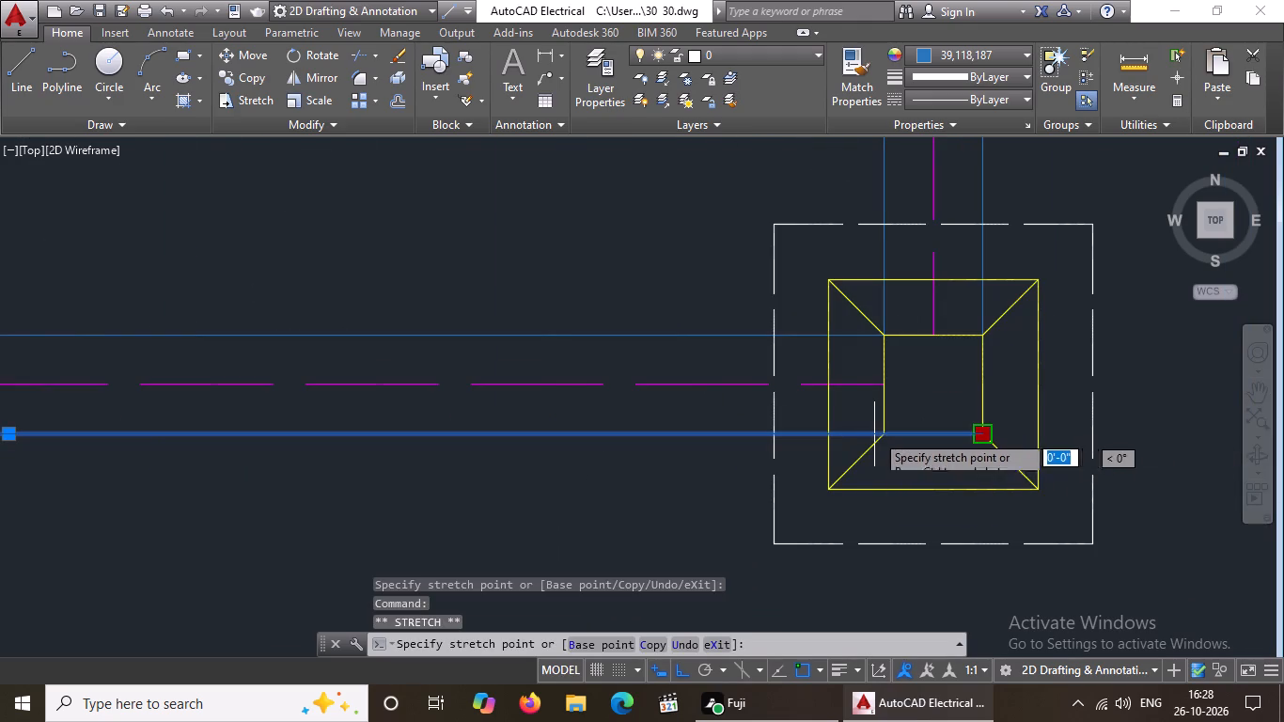
left_click(885, 431)
scroll(882, 448, "down", 4)
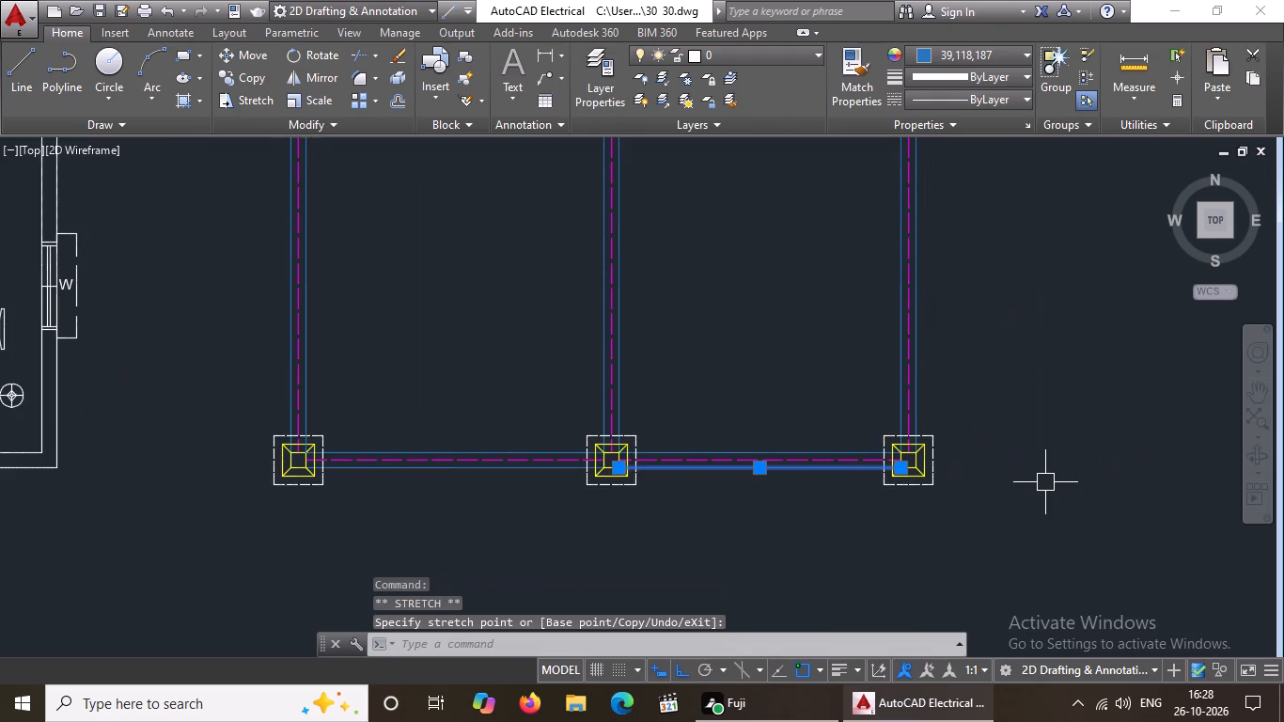
key("Escape")
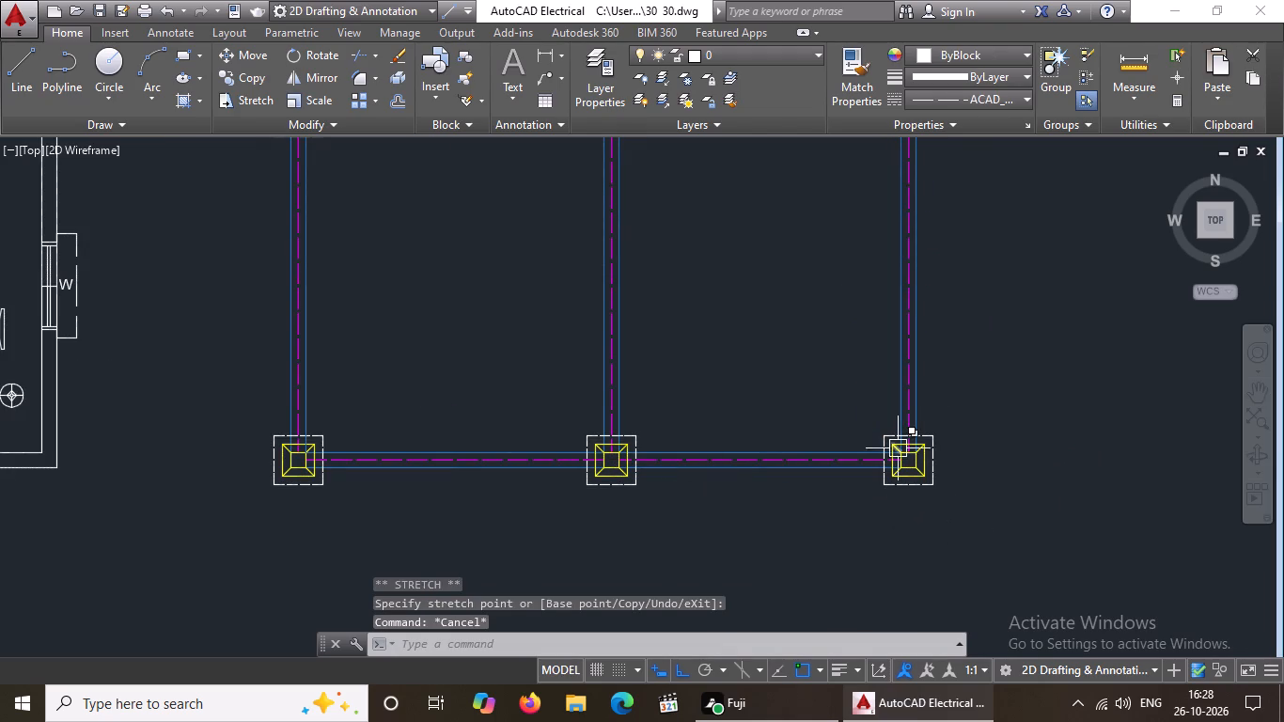
Copy the GATE text from the floor plan, with Ortho off, to just below the foundation plan's bottom-left corner footing.
scroll(901, 440, "up", 3)
scroll(893, 398, "down", 3)
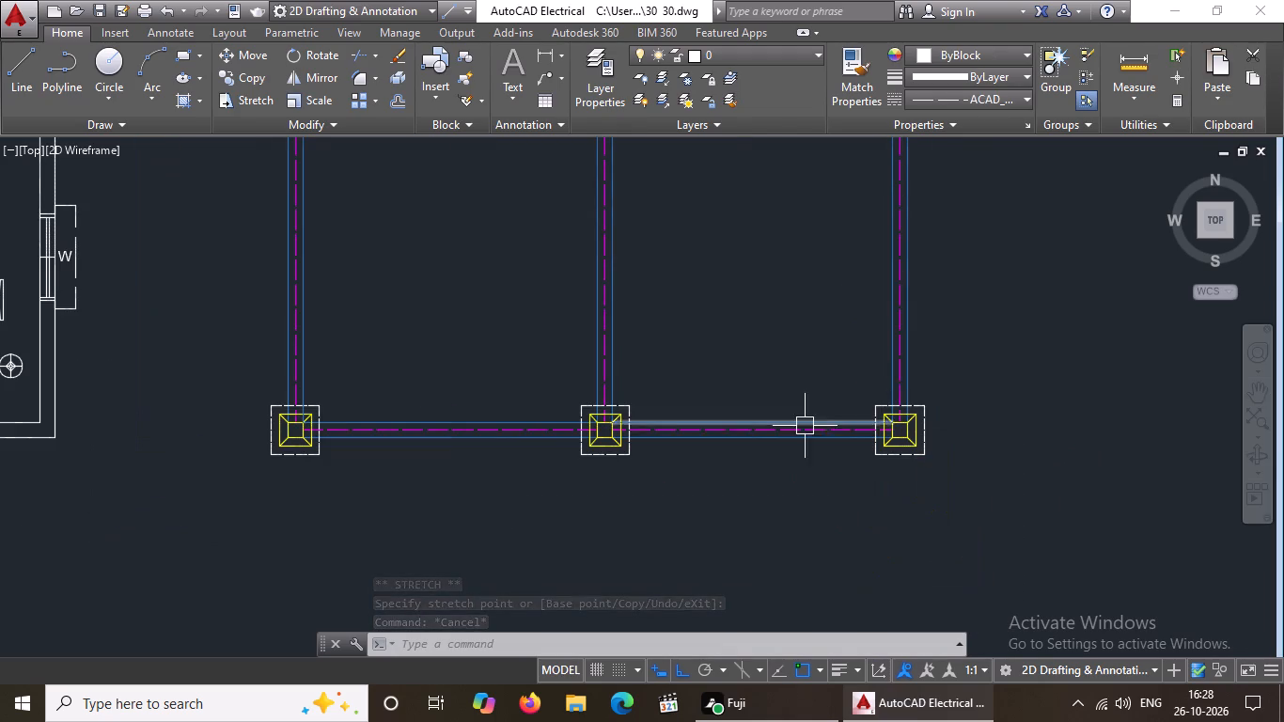
scroll(575, 419, "down", 2)
middle_click_drag(499, 378, 499, 406)
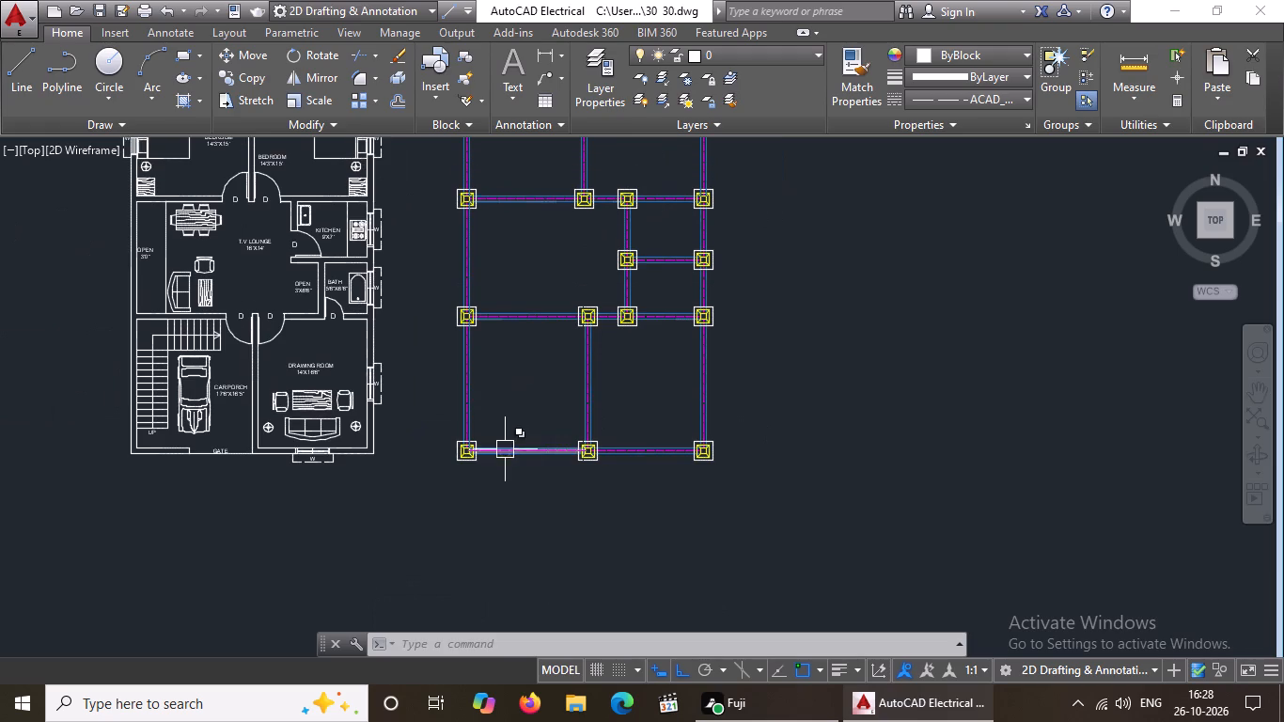
scroll(414, 479, "up", 3)
scroll(314, 478, "down", 3)
scroll(166, 465, "up", 2)
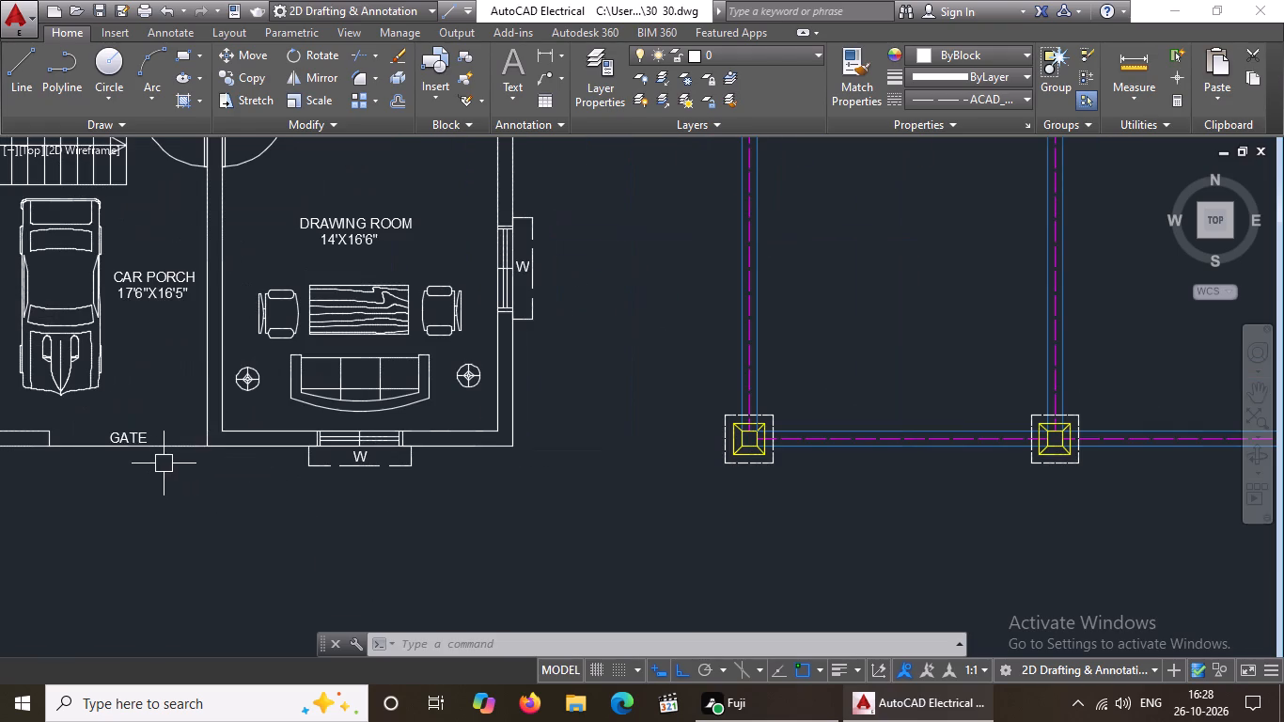
left_click(129, 431)
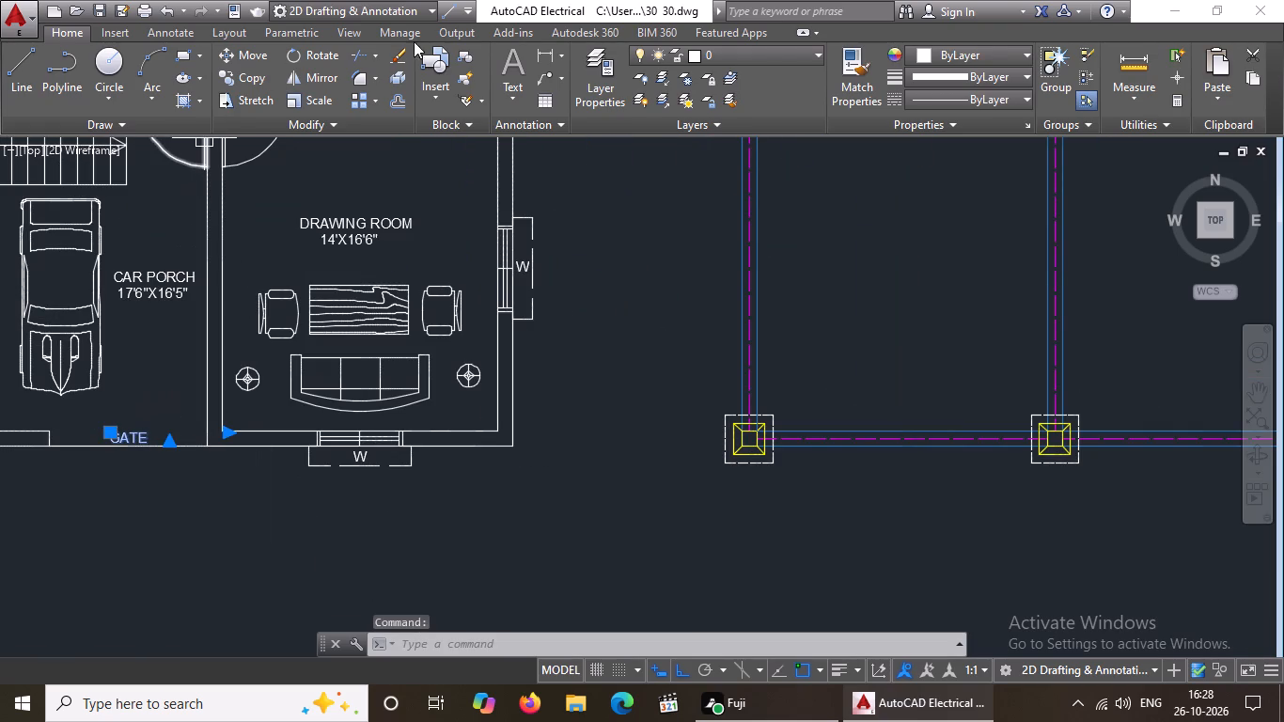
left_click(250, 70)
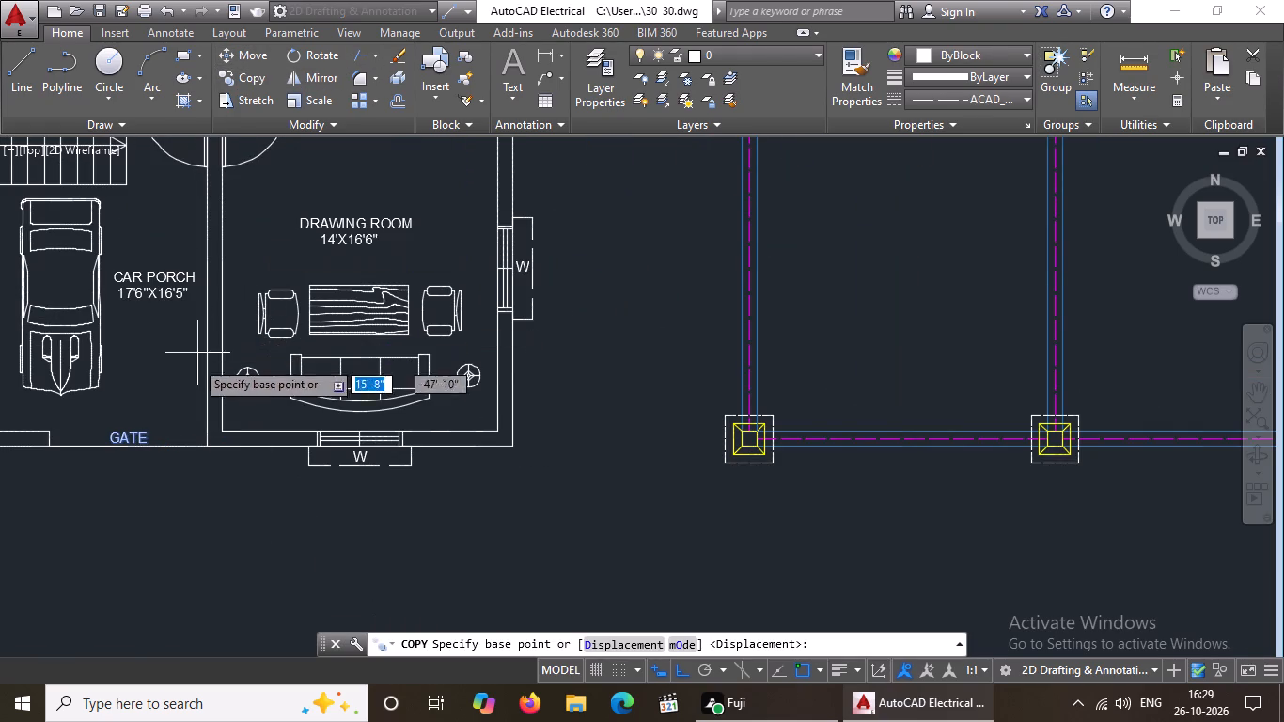
left_click(125, 438)
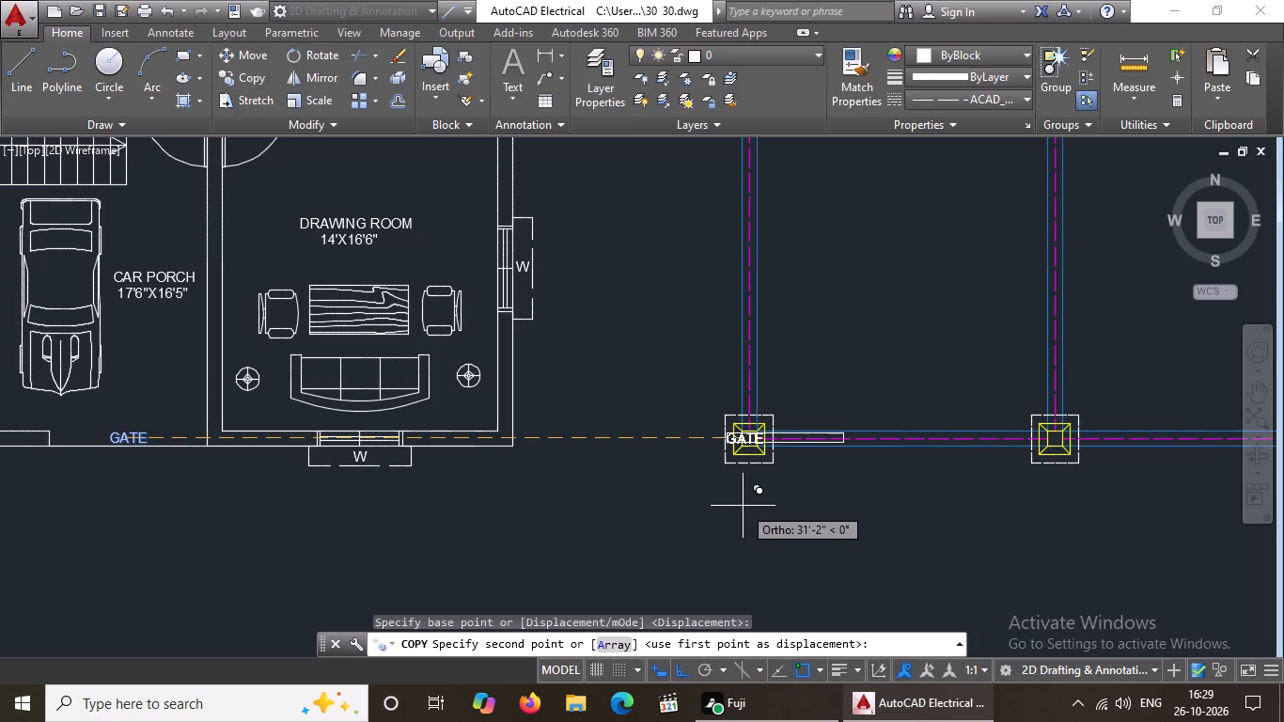
left_click(686, 669)
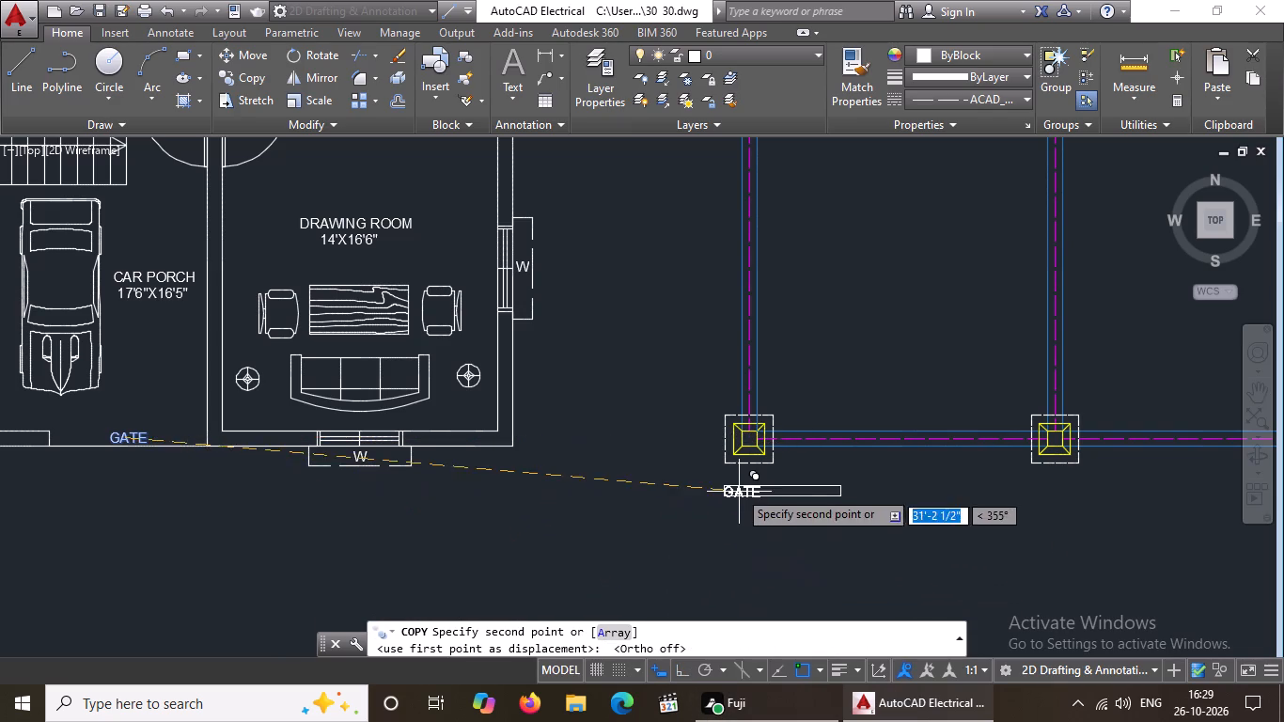
scroll(741, 484, "up", 3)
left_click(762, 447)
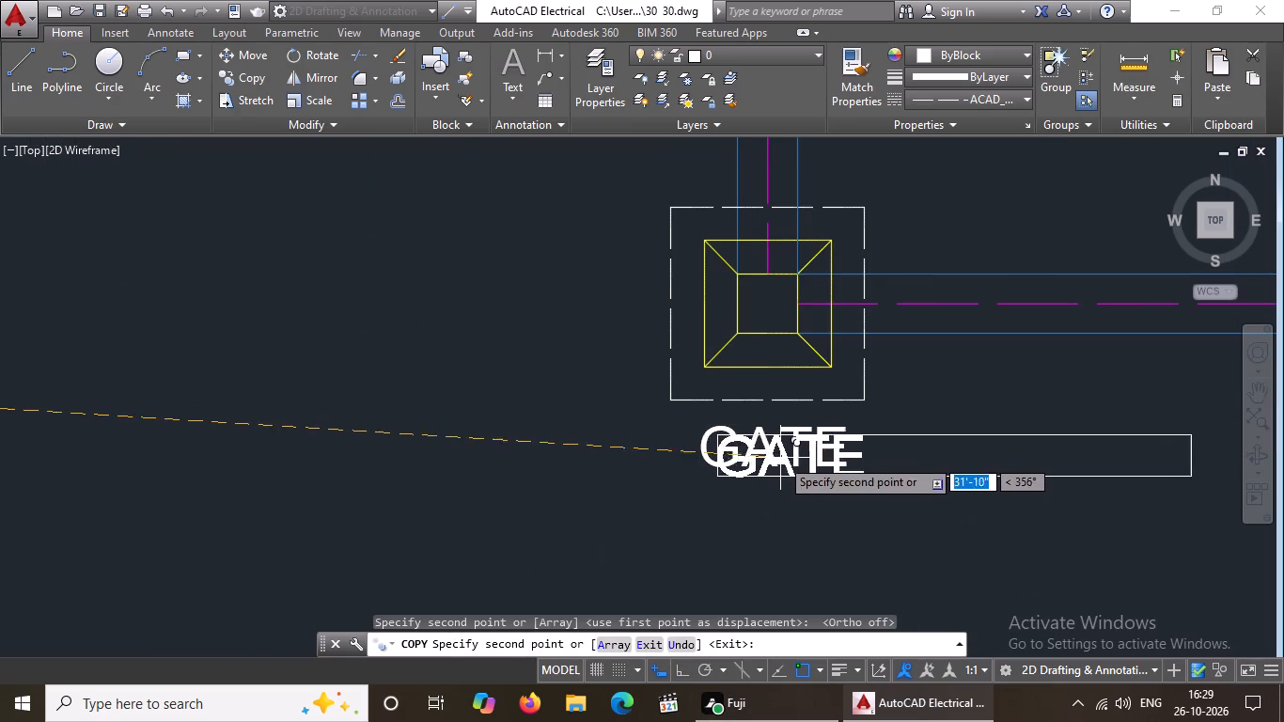
key("Escape")
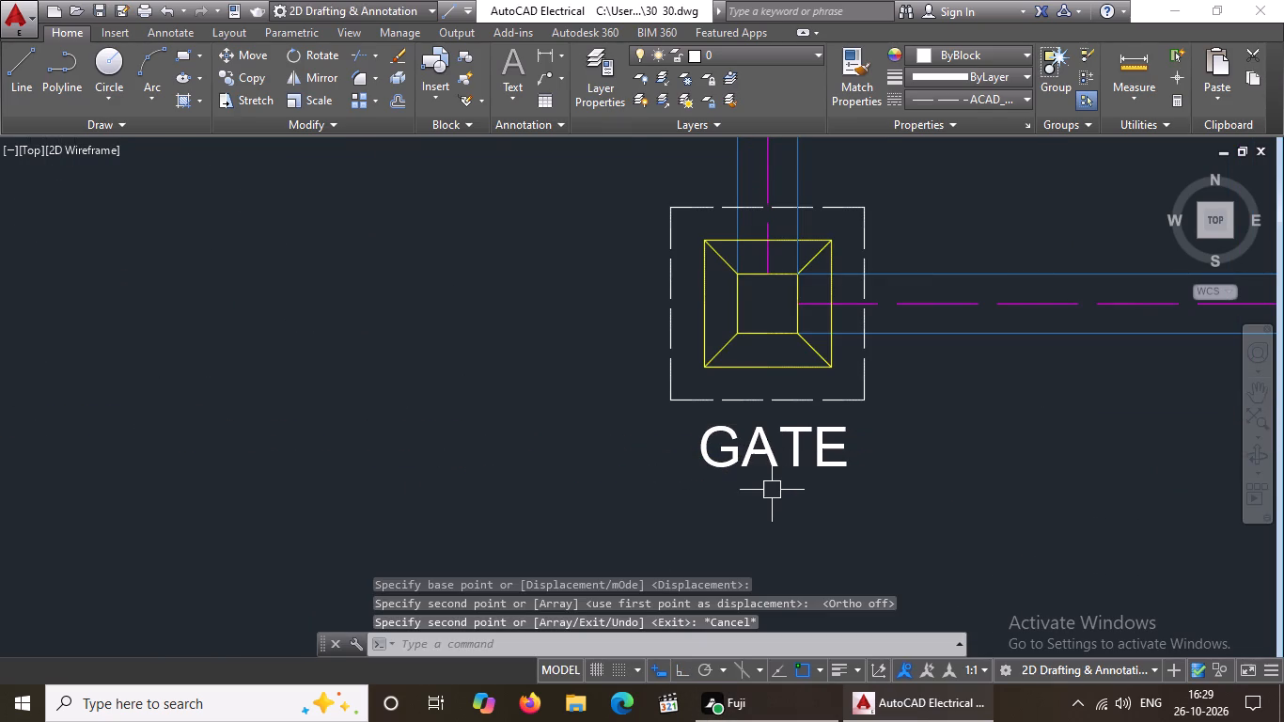
Replace the wording of the copied GATE text below the corner footing with CF1.
scroll(772, 490, "up", 2)
double_click(910, 407)
double_click(897, 413)
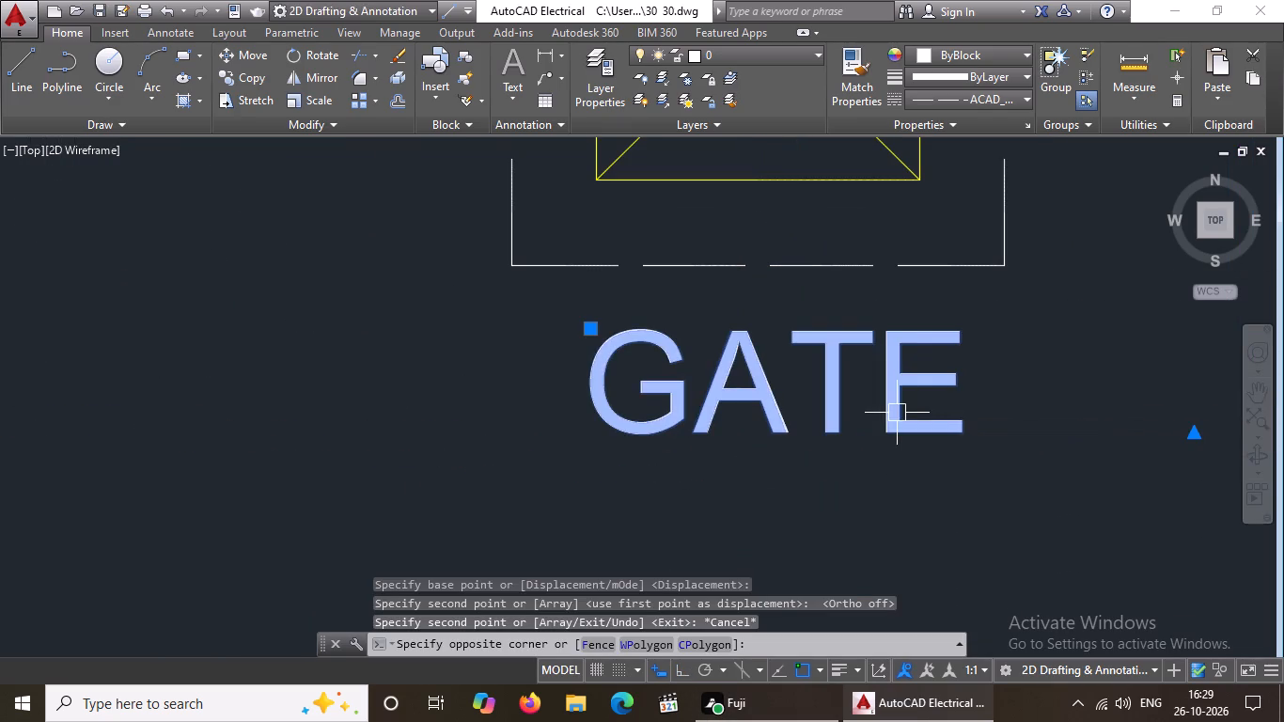
left_click(980, 414)
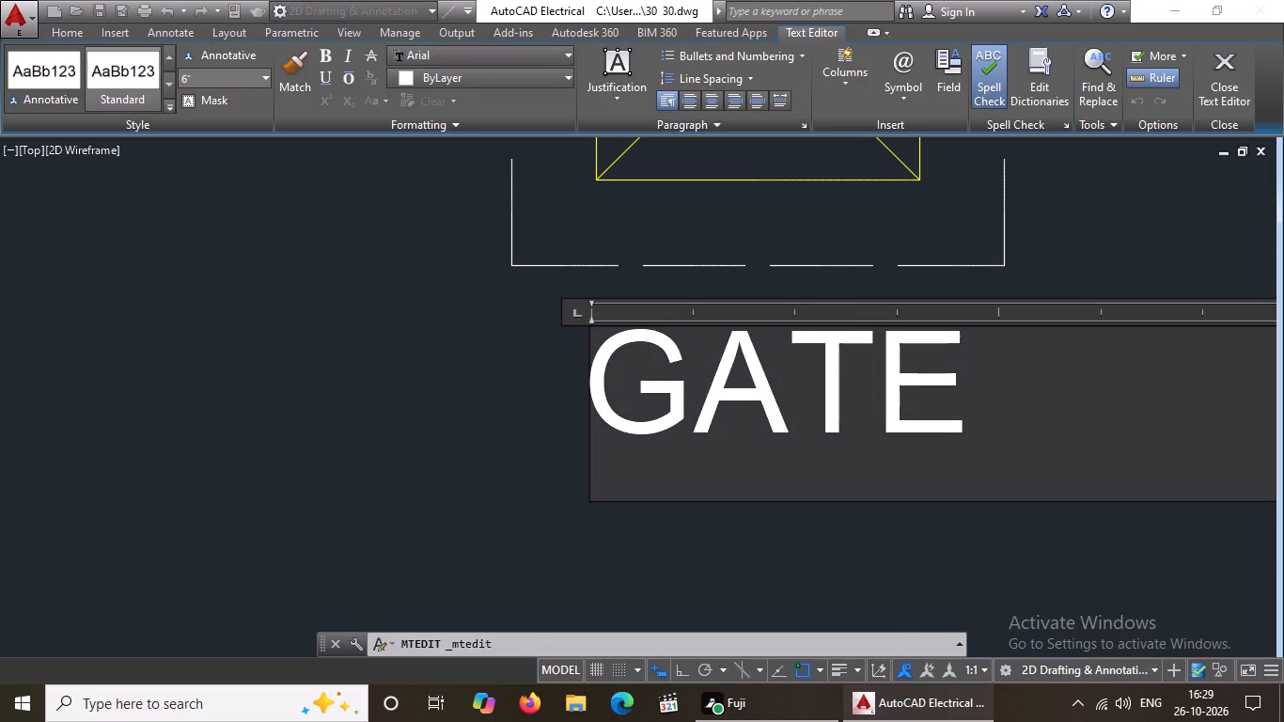
key("BackSpace")
key("BackSpace")
key("BackSpace")
key("BackSpace")
key("BackSpace")
type("CF1")
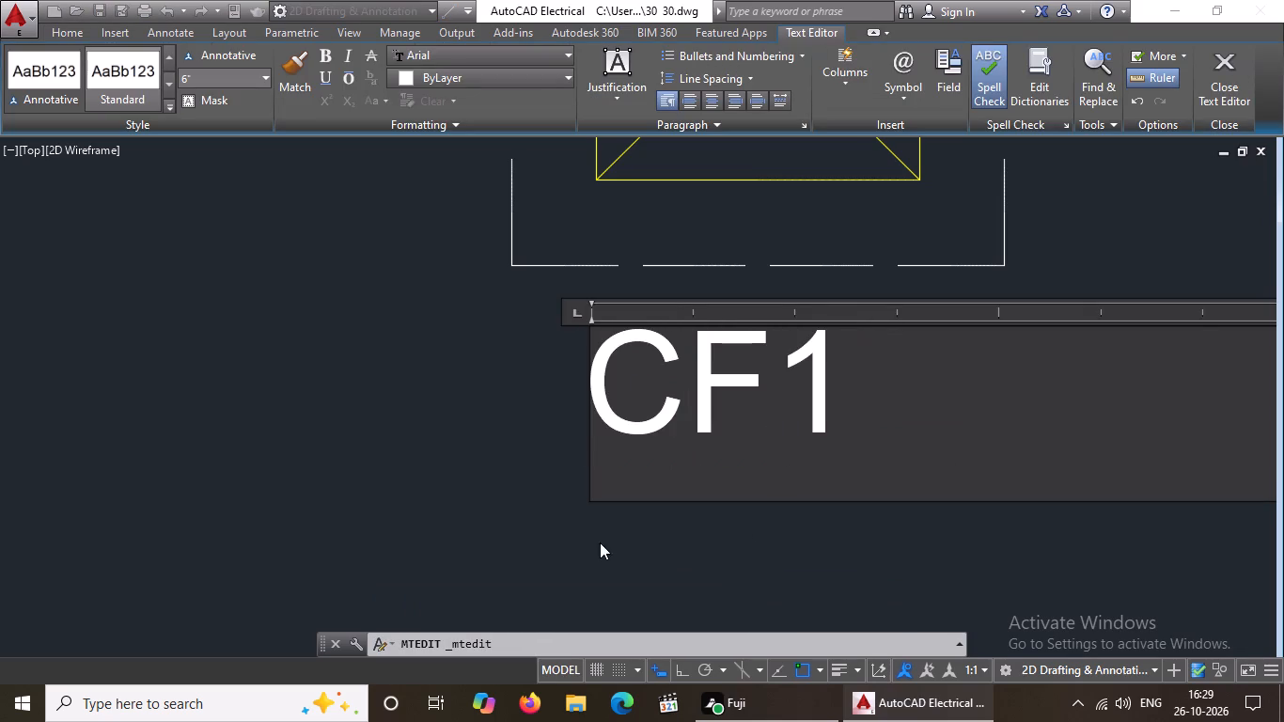
left_click(540, 539)
Set the CF1 label's text height to 8".
scroll(720, 422, "down", 4)
scroll(795, 493, "down", 2)
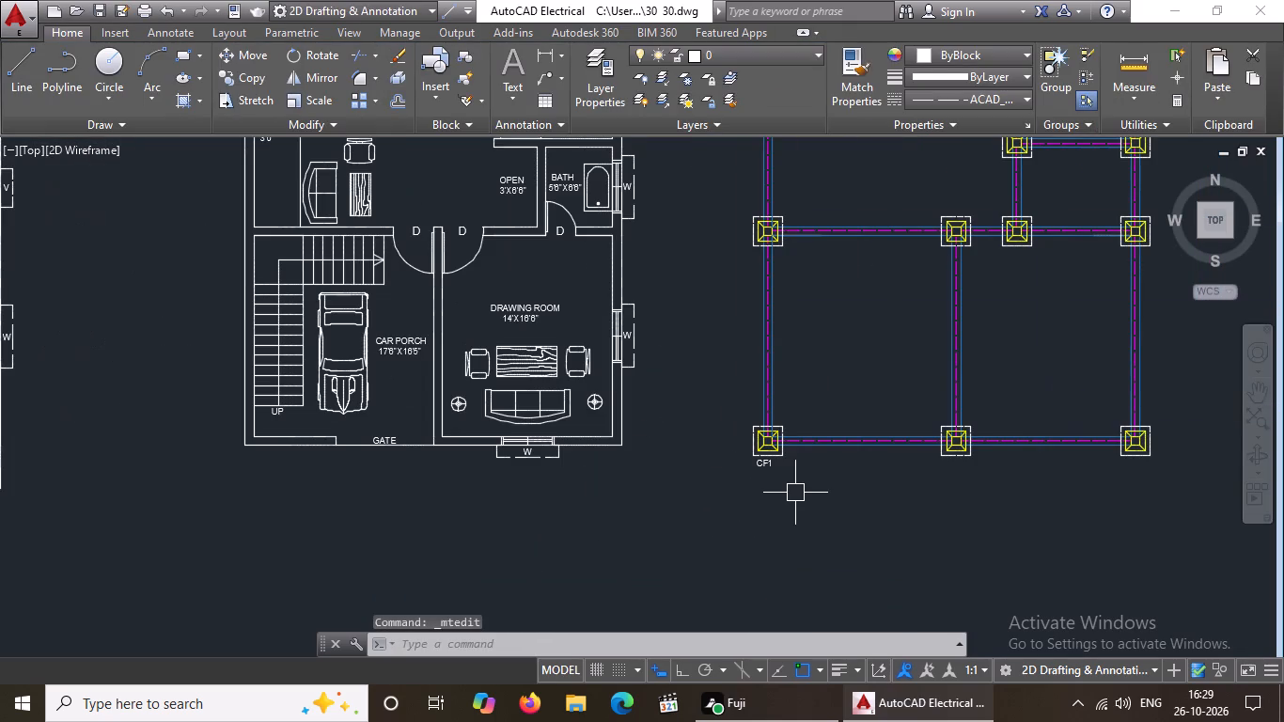
scroll(756, 451, "up", 2)
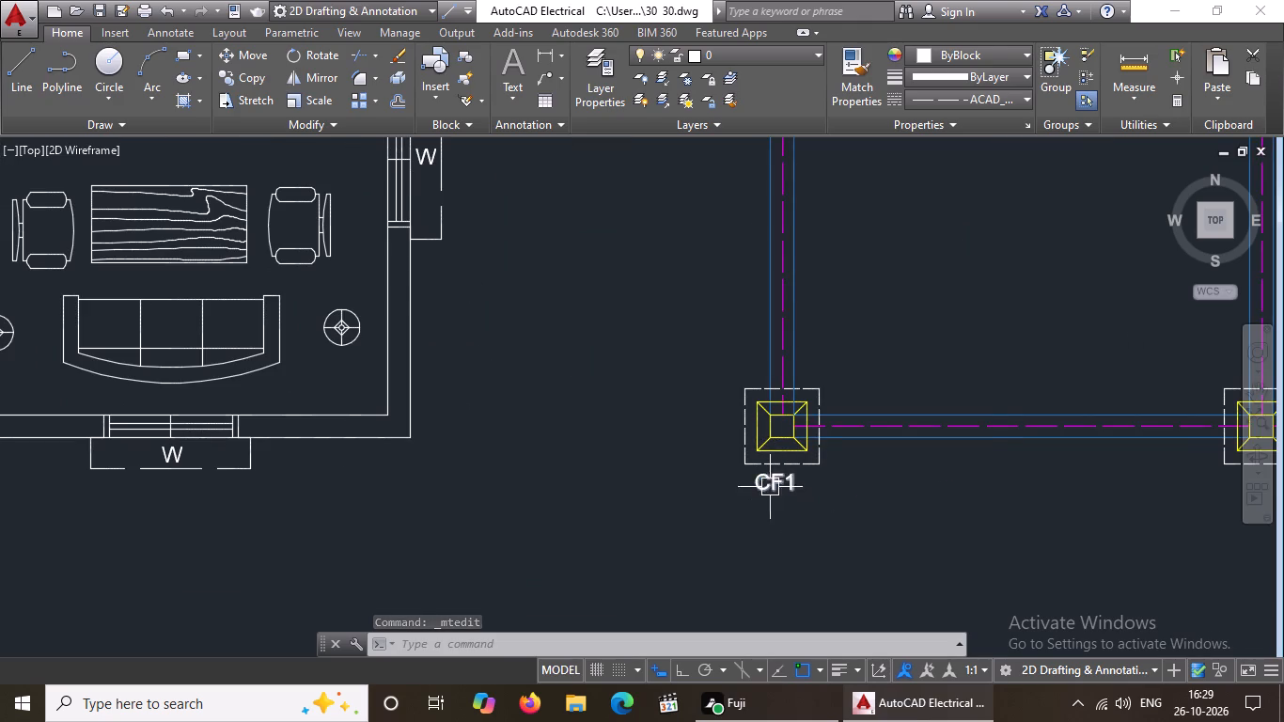
left_click(770, 486)
right_click(778, 487)
left_click(836, 649)
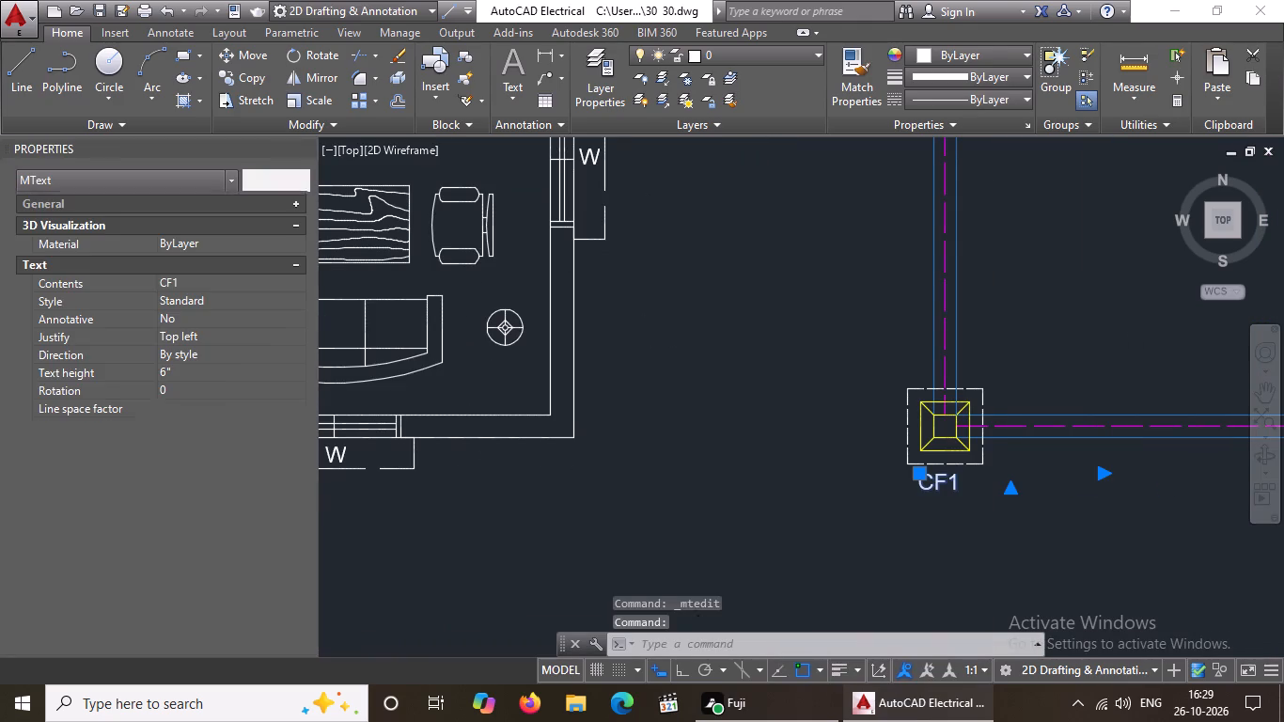
left_click(191, 371)
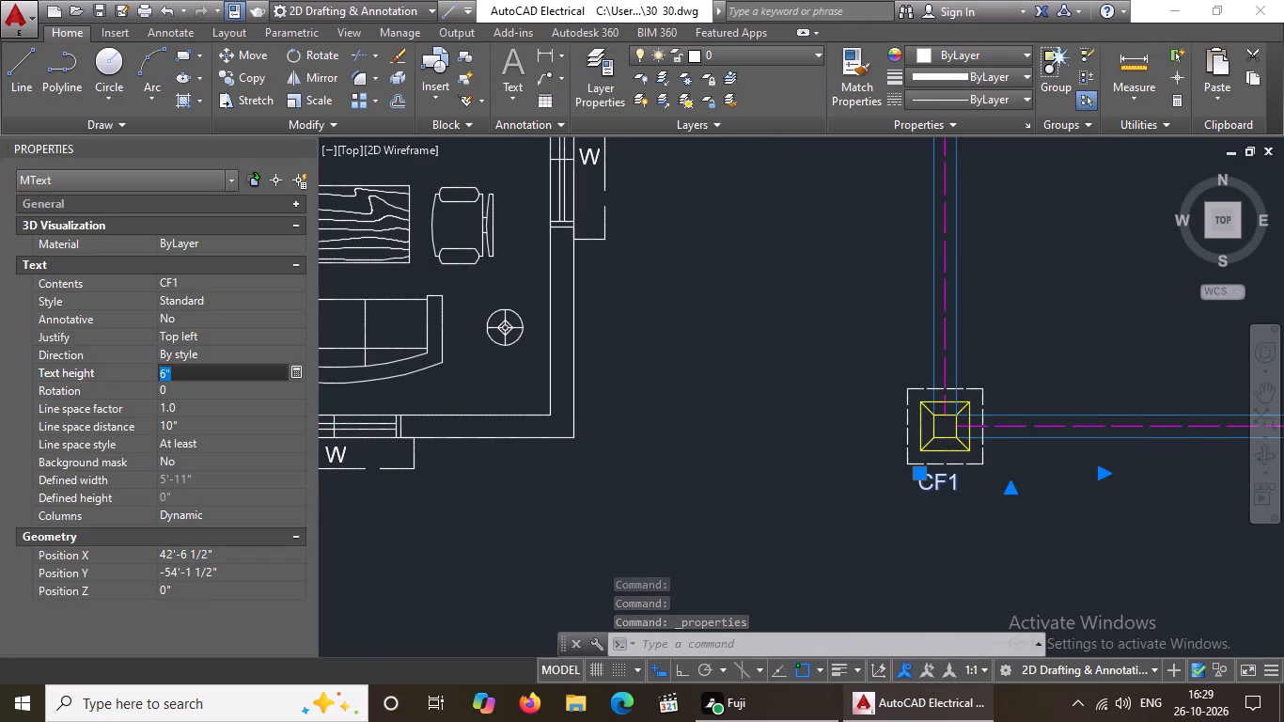
key("BackSpace")
key("BackSpace")
type("8\"")
key("Return")
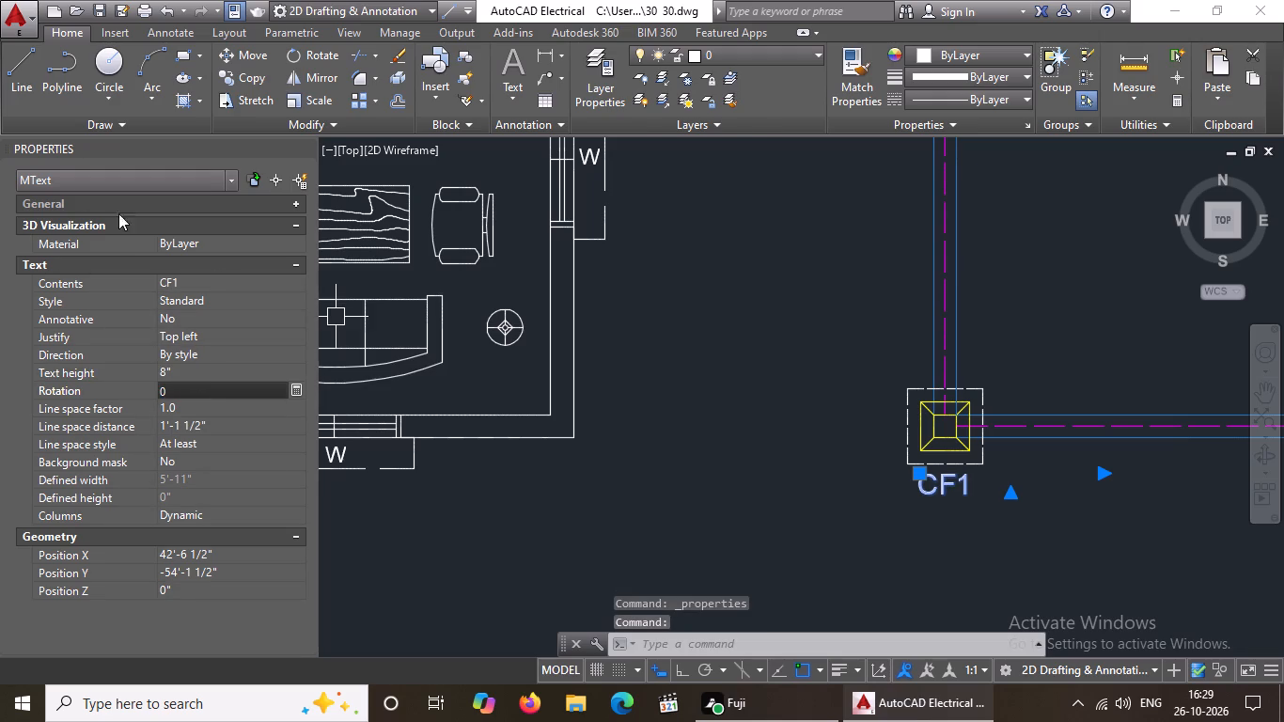
left_click(300, 147)
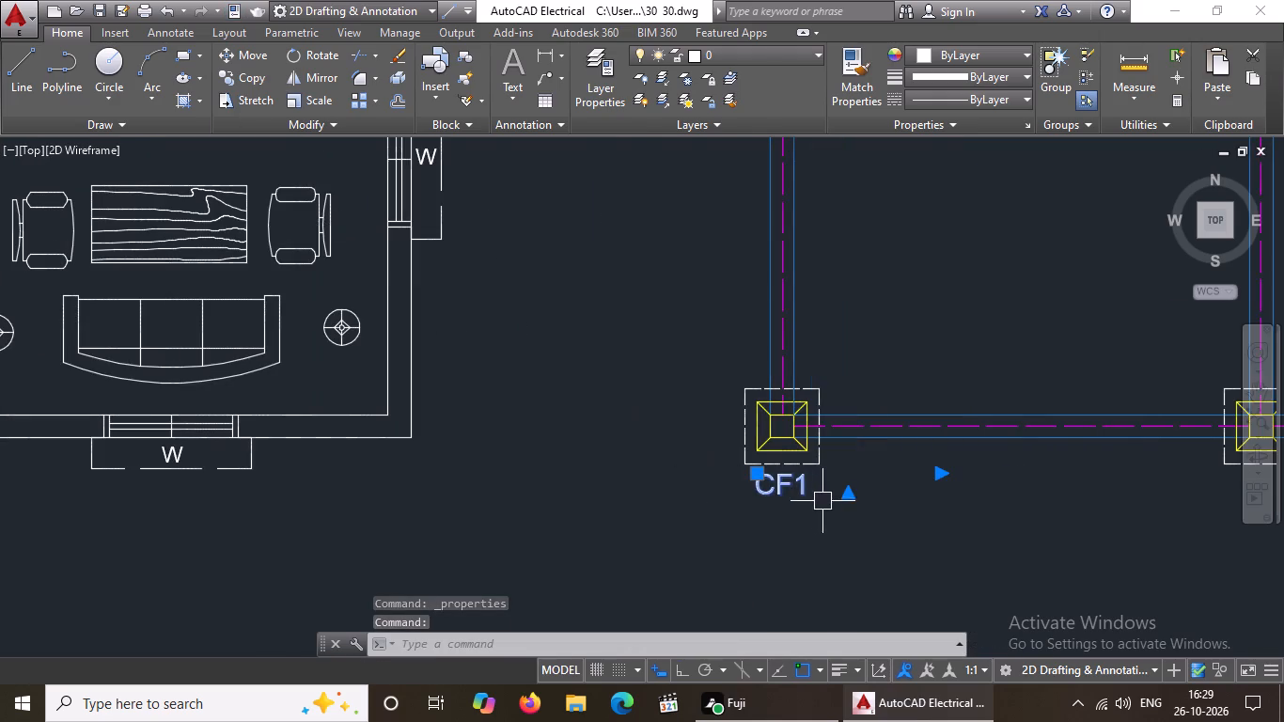
Nudge the CF1 label slightly so it sits centred beneath the corner footing.
scroll(823, 501, "up", 3)
left_click(536, 392)
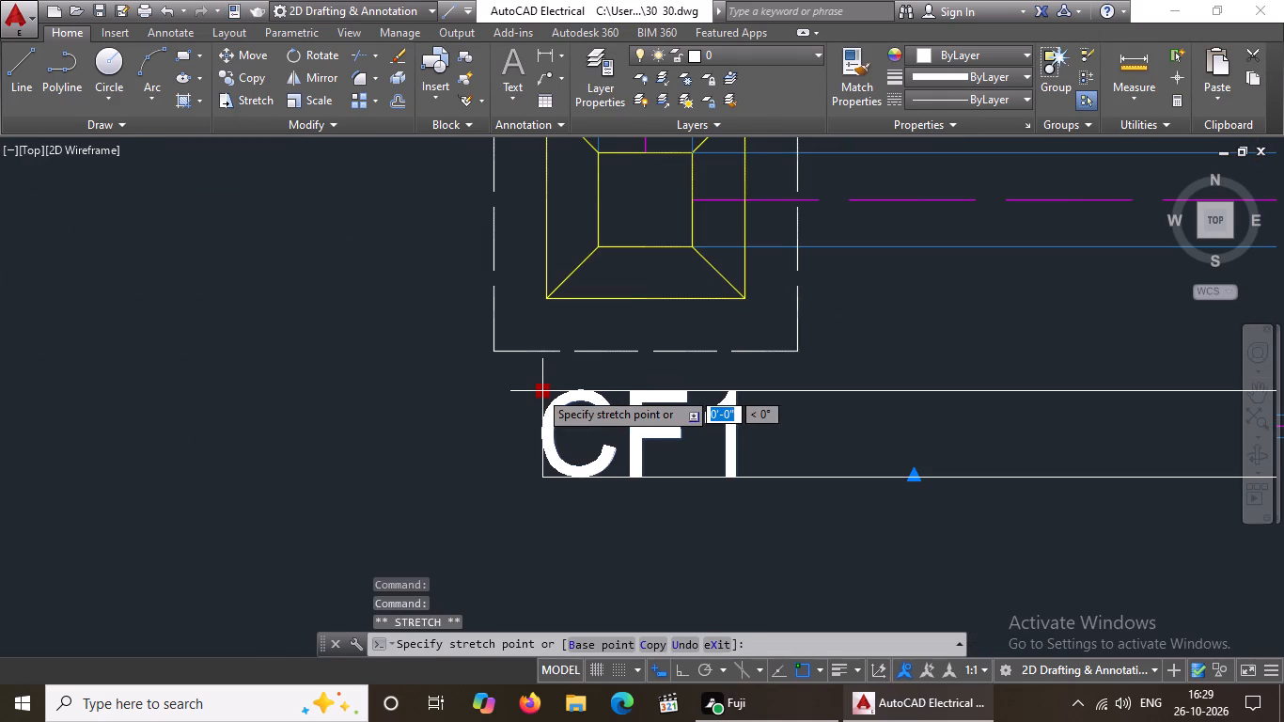
left_click(539, 390)
Copy the CF1 label beneath the bottom row's middle and right footings, using a base point on the text.
scroll(643, 418, "down", 5)
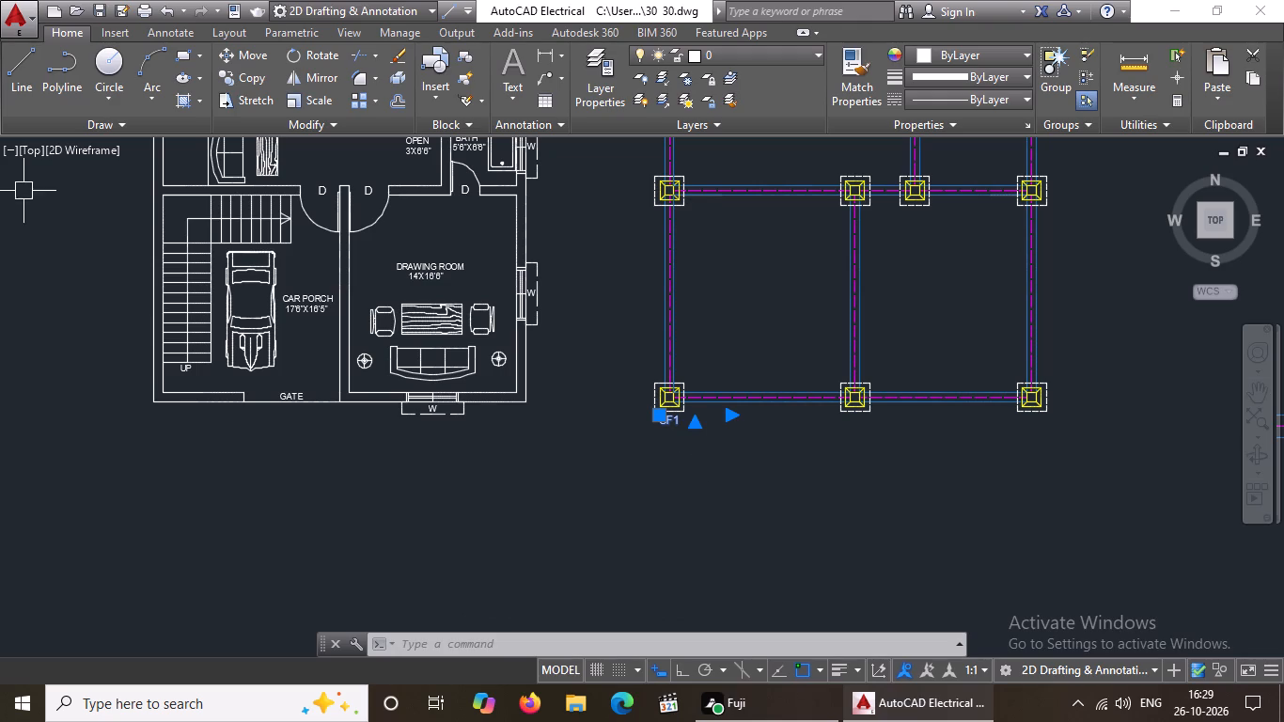
left_click(250, 74)
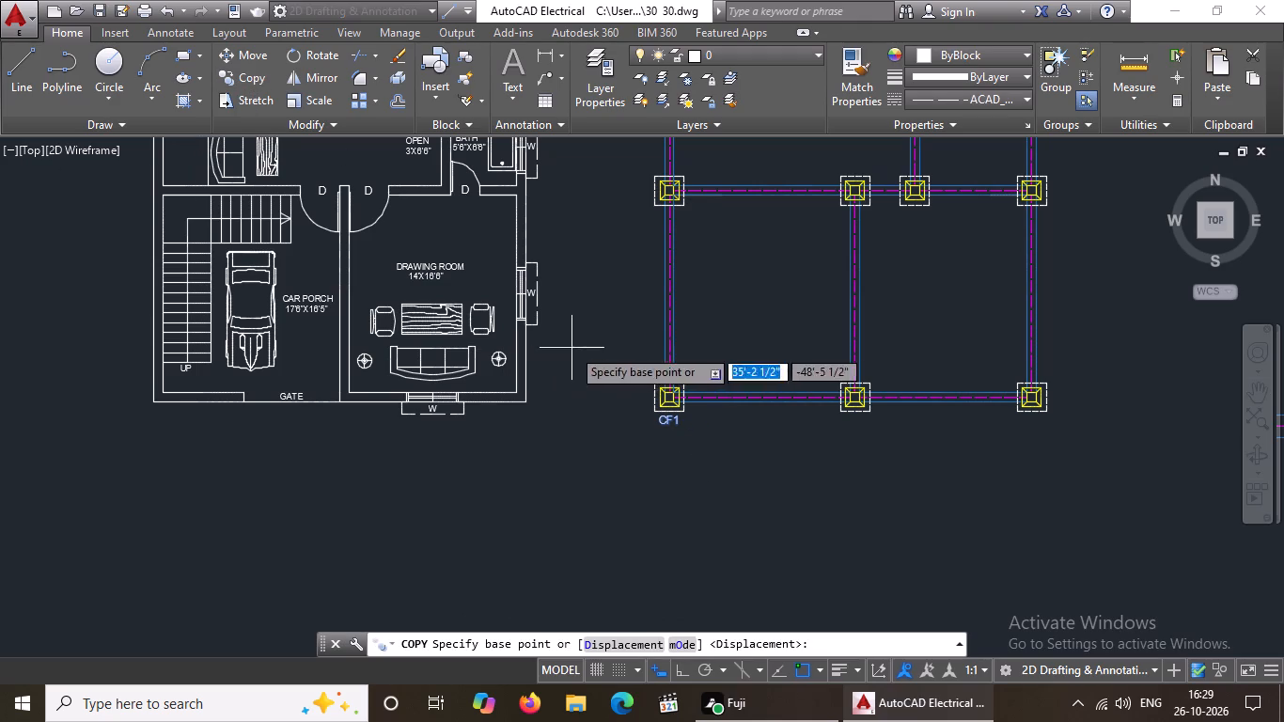
scroll(698, 444, "up", 4)
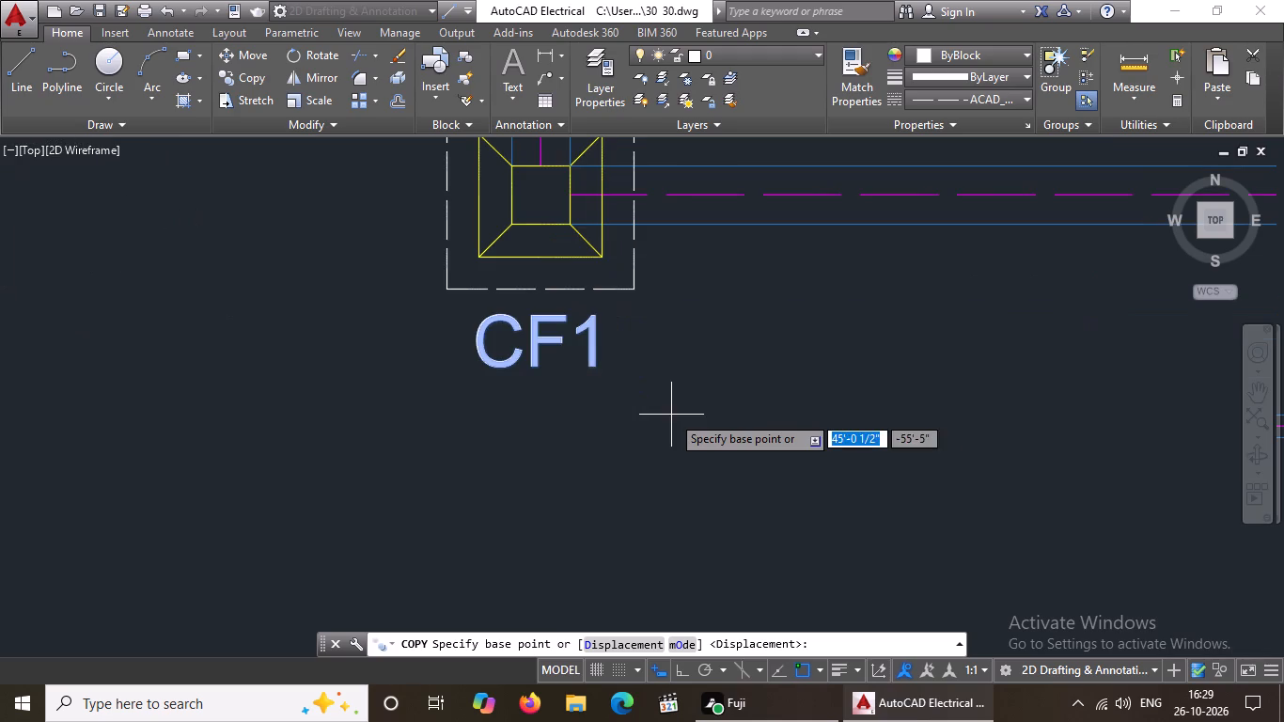
left_click_drag(525, 349, 550, 364)
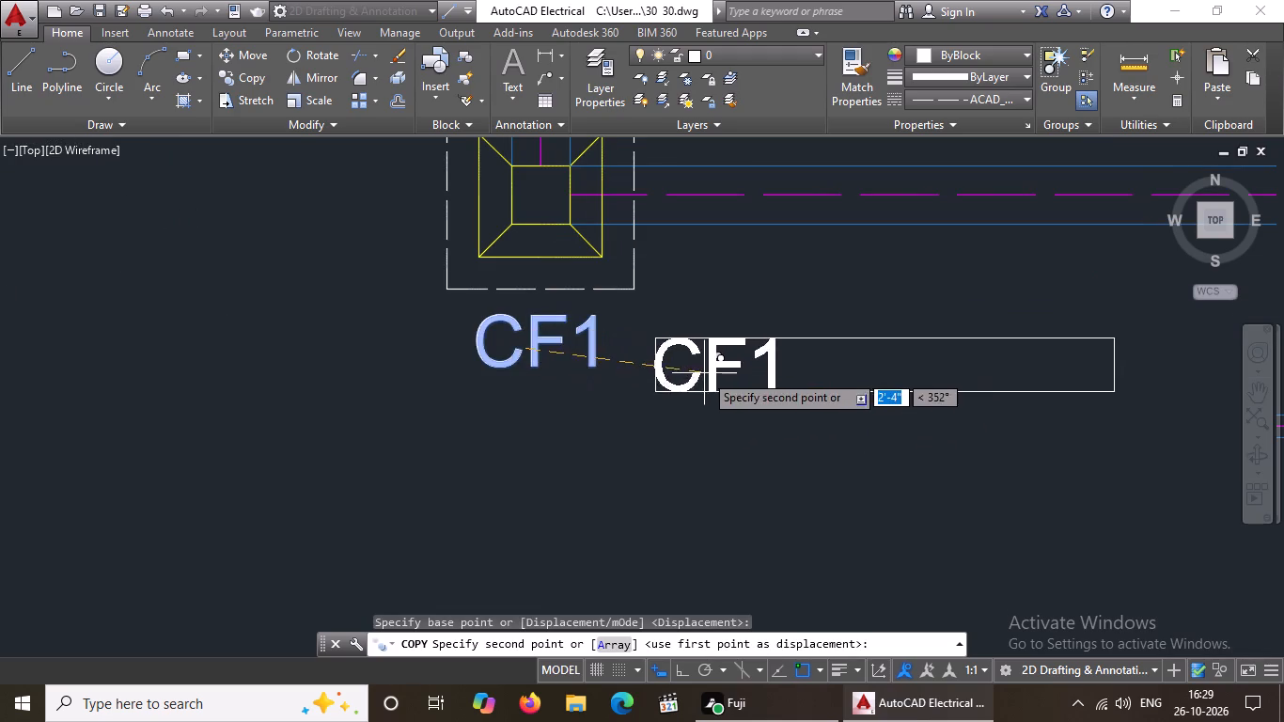
scroll(704, 372, "down", 3)
scroll(966, 371, "up", 2)
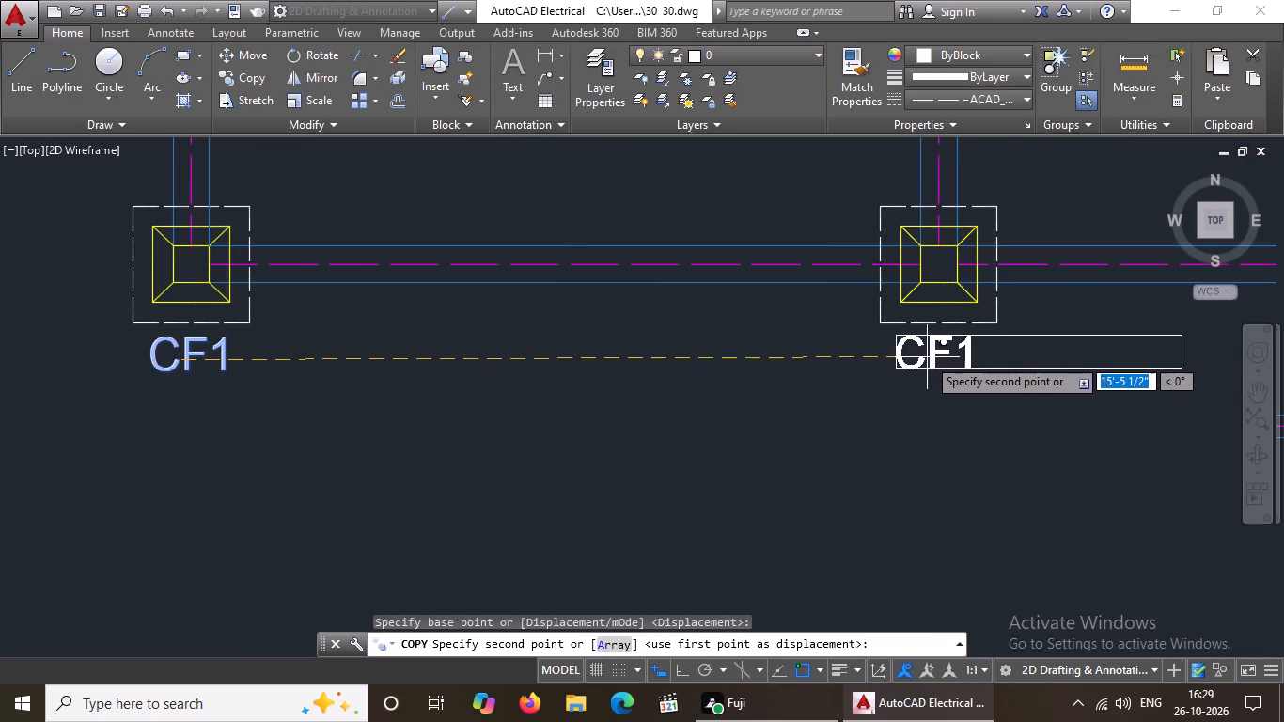
scroll(927, 357, "up", 1)
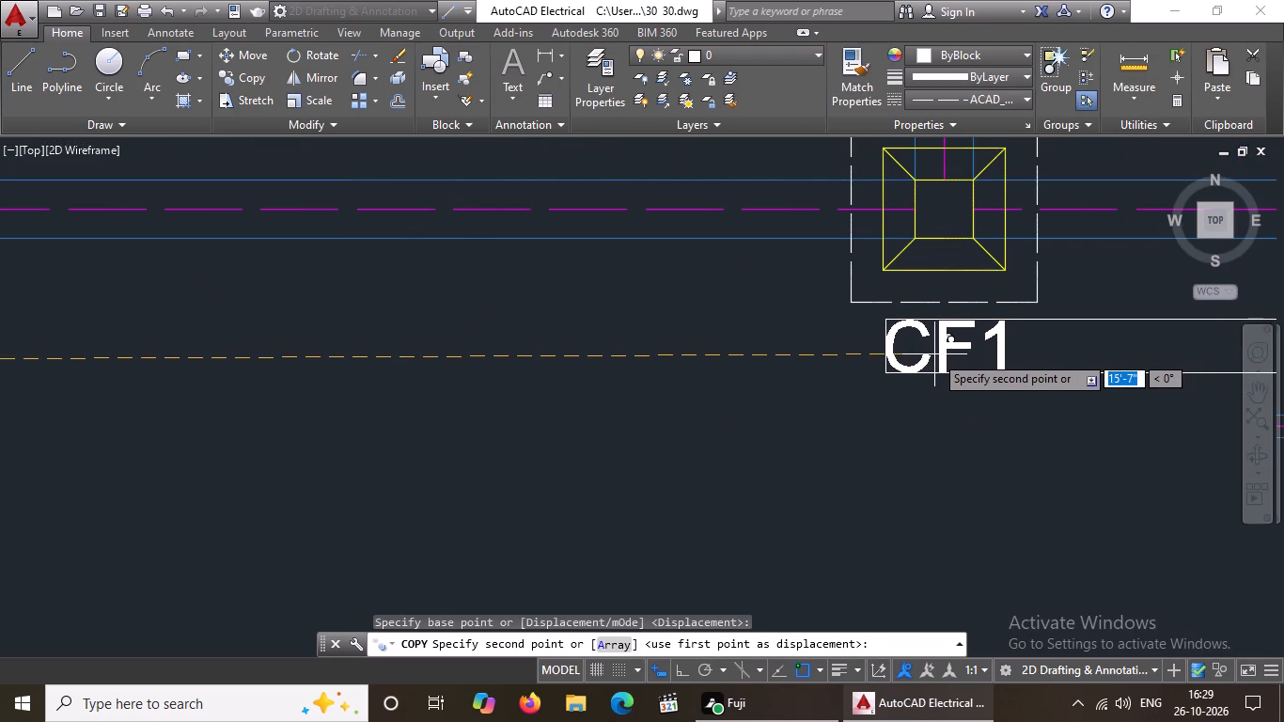
left_click(933, 354)
scroll(930, 356, "down", 4)
scroll(1172, 358, "down", 2)
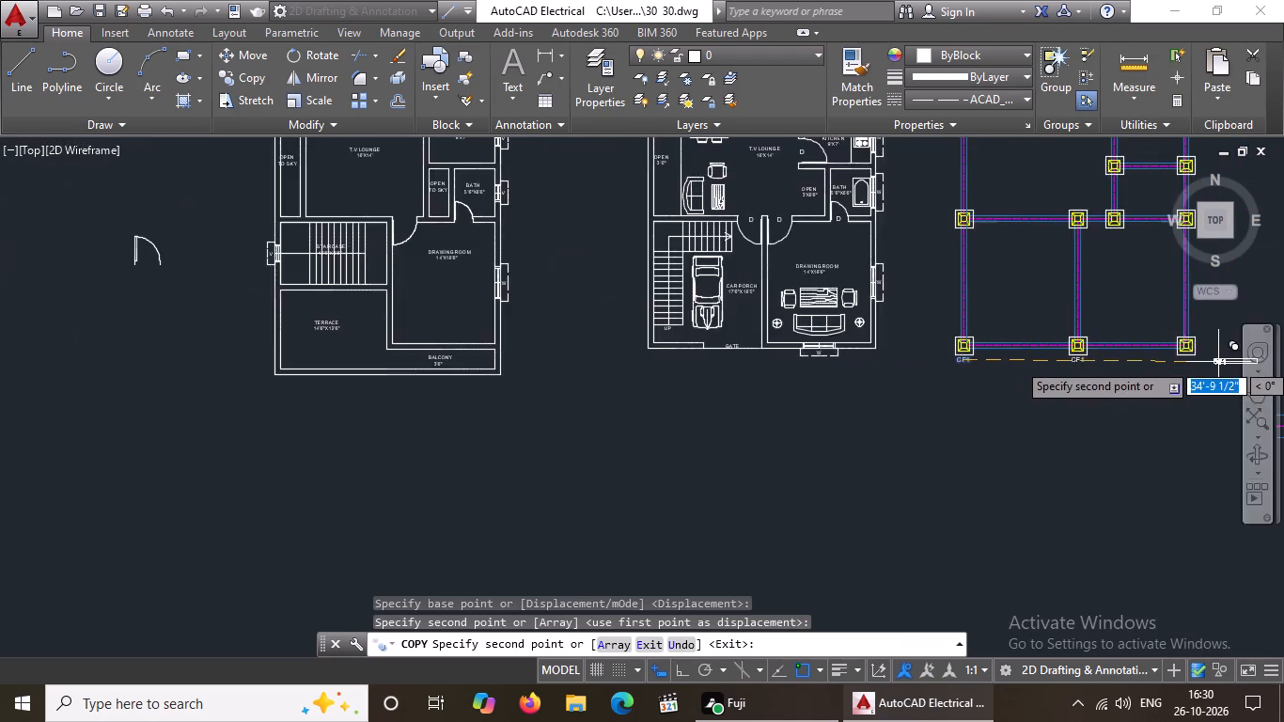
scroll(1218, 362, "up", 2)
scroll(1120, 370, "up", 3)
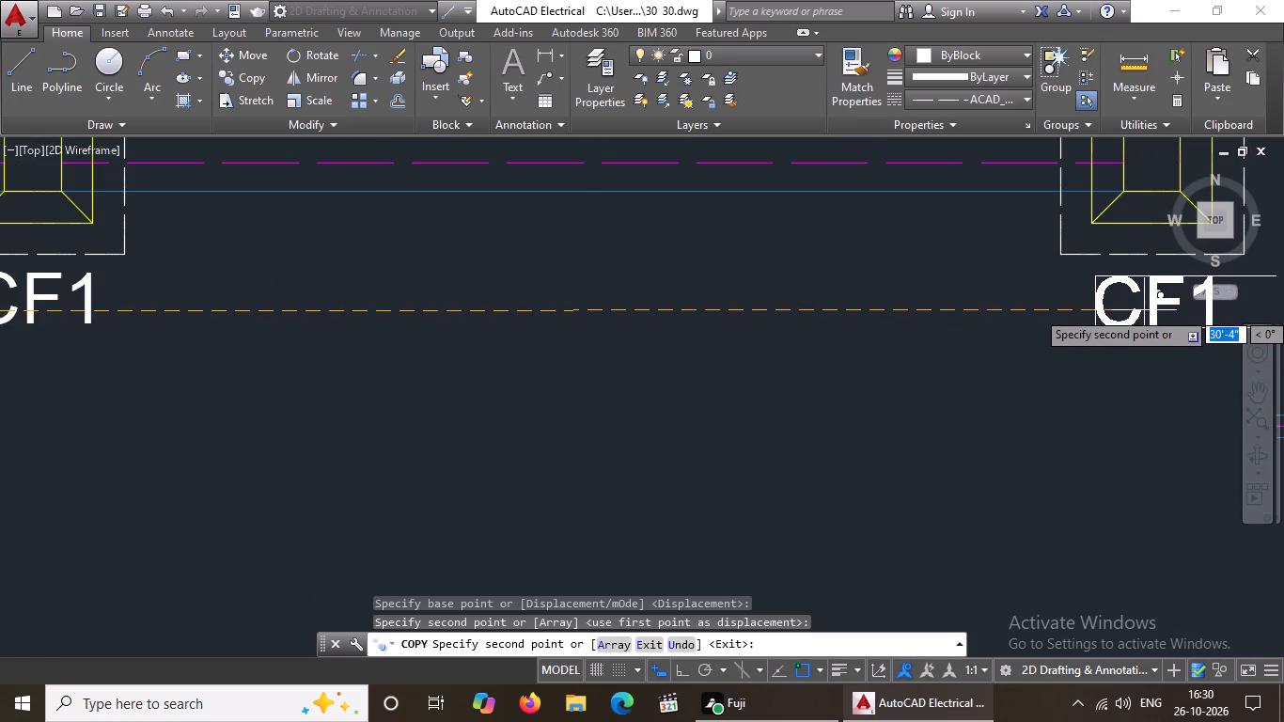
left_click(1144, 308)
Copy the CF1 label beneath each of the four footings in the second row from the bottom of the foundation plan.
scroll(916, 306, "down", 4)
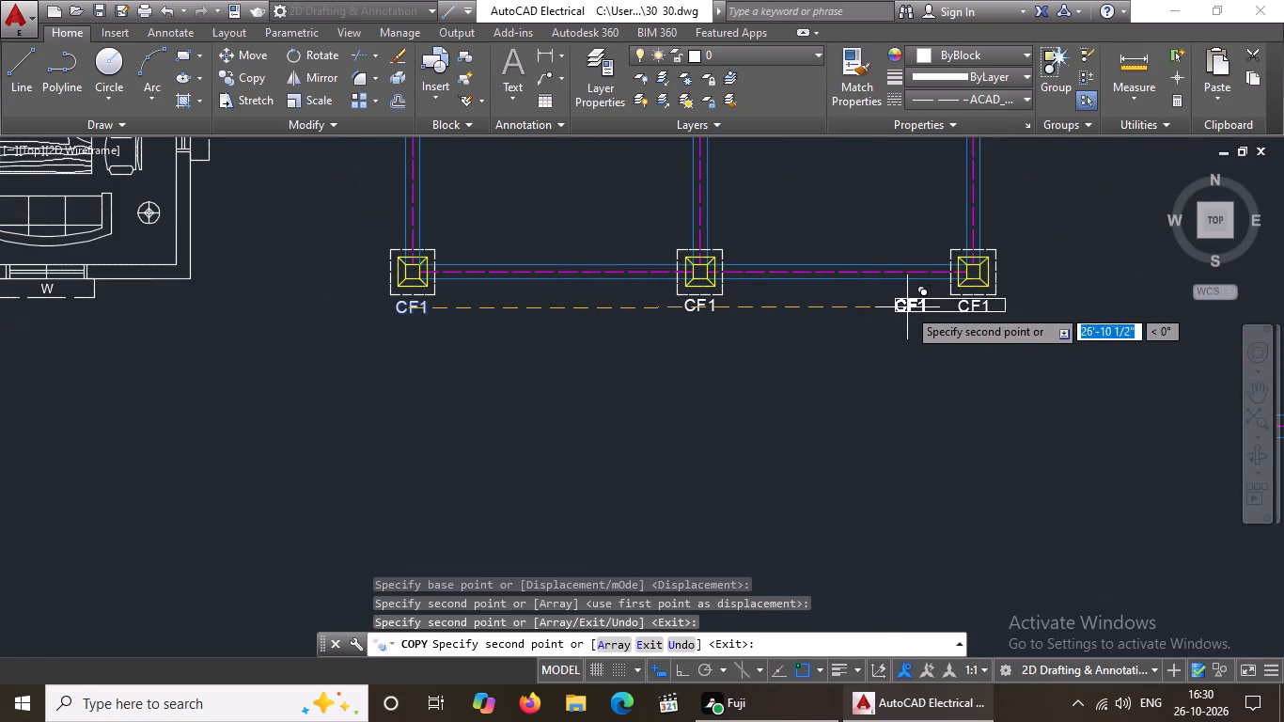
scroll(910, 307, "down", 3)
scroll(762, 228, "up", 3)
scroll(877, 231, "up", 3)
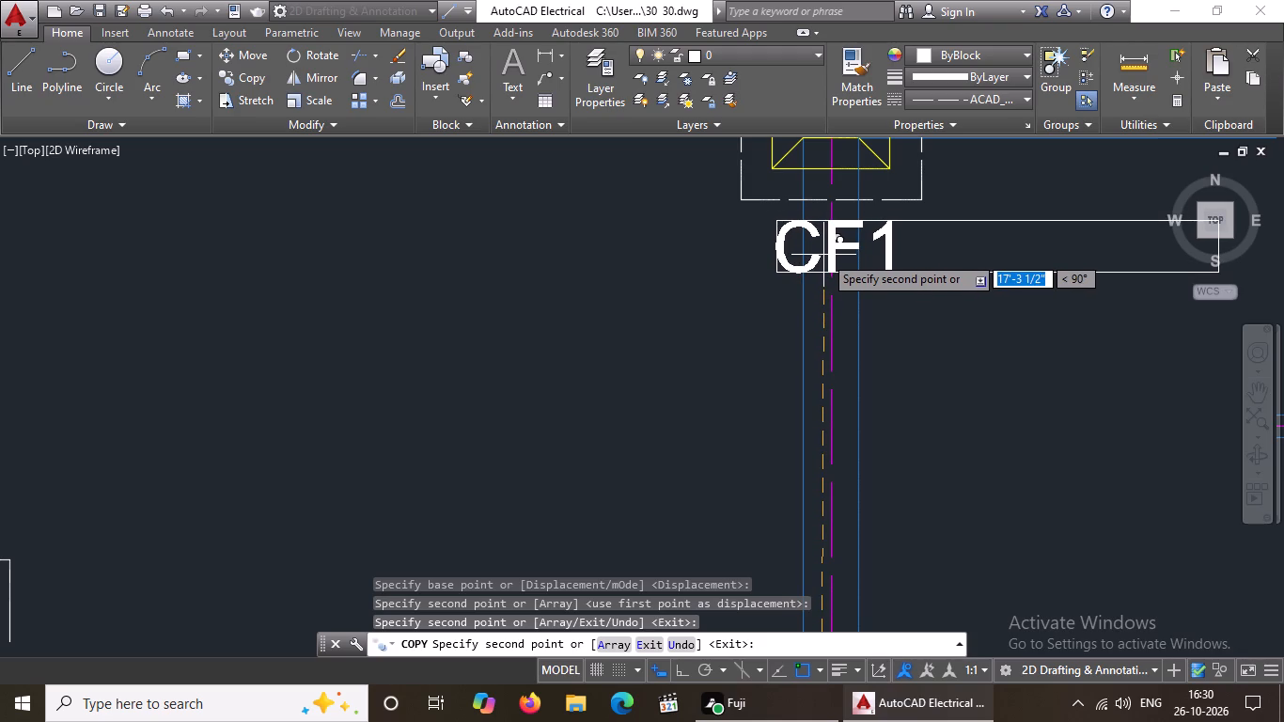
left_click(823, 254)
scroll(812, 285, "down", 5)
scroll(938, 292, "up", 6)
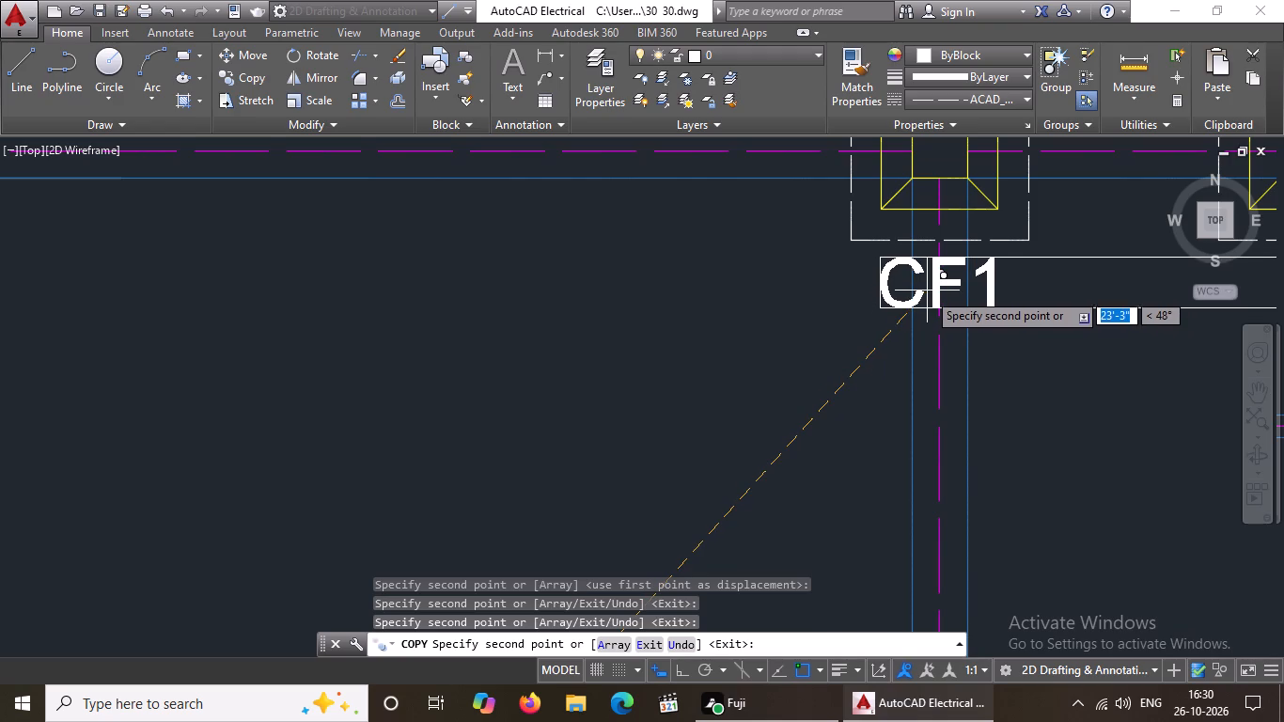
left_click(927, 291)
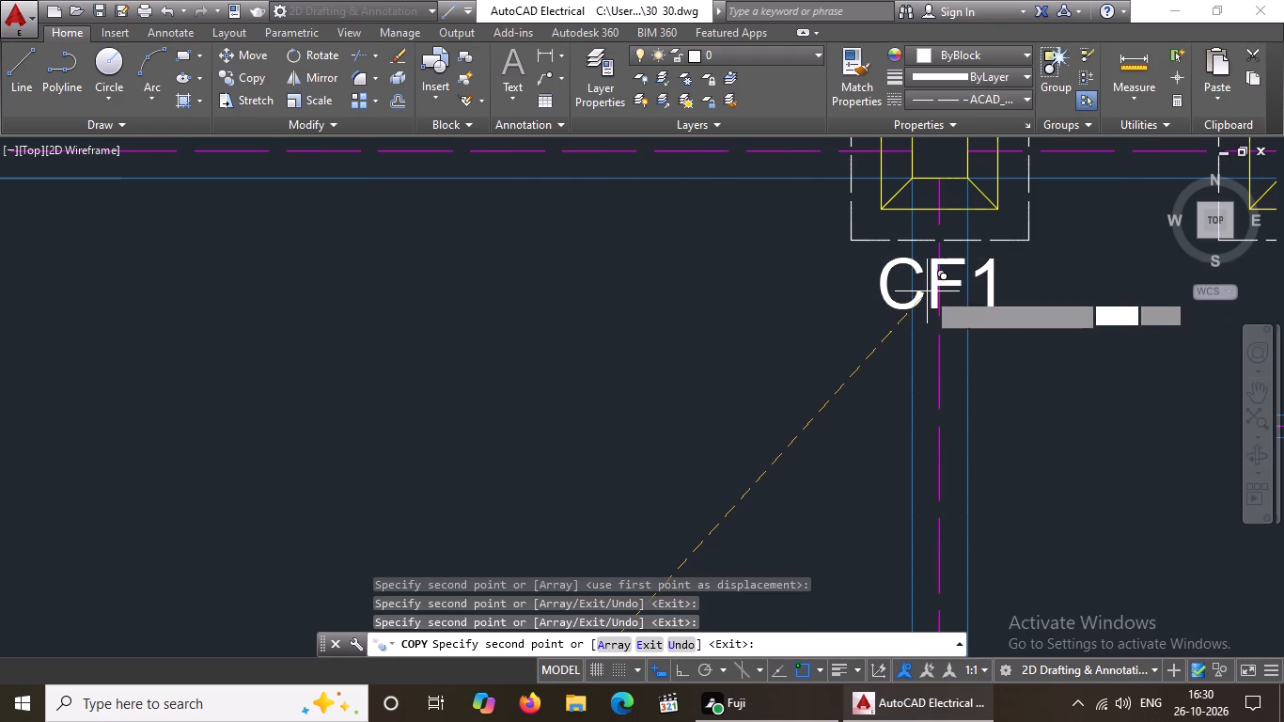
scroll(928, 312, "down", 4)
scroll(1029, 325, "up", 1)
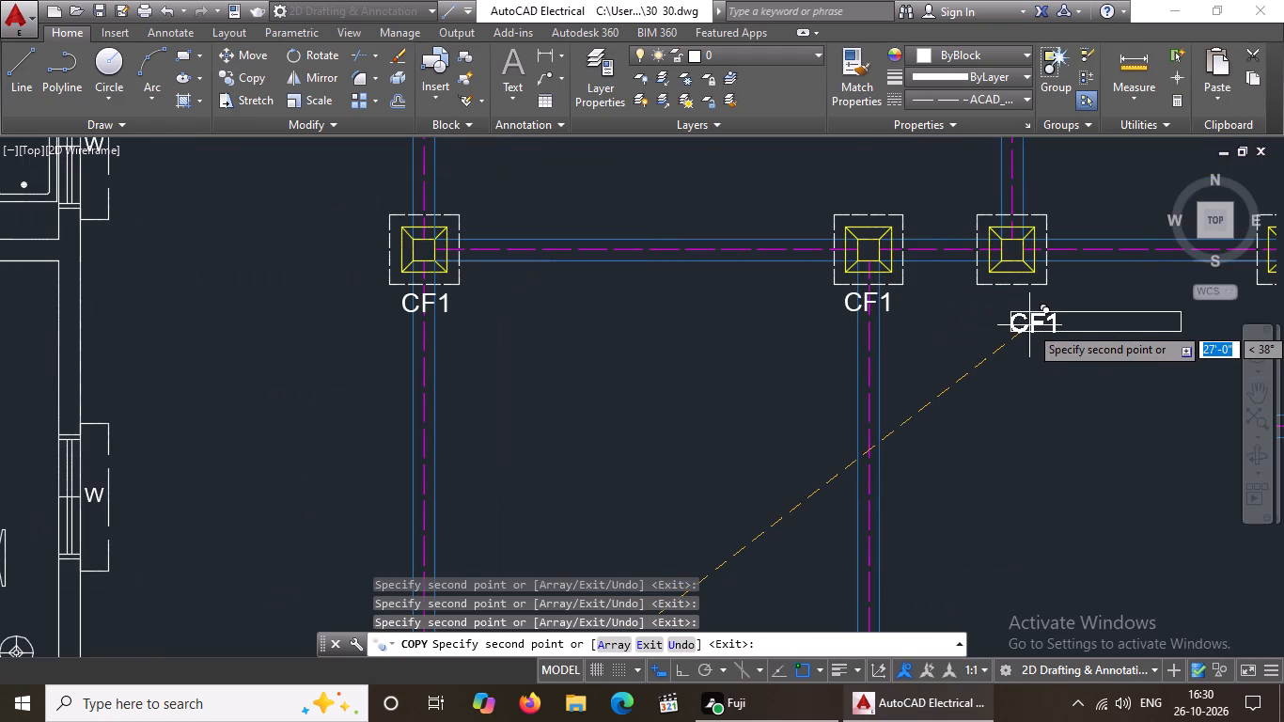
scroll(1021, 311, "up", 3)
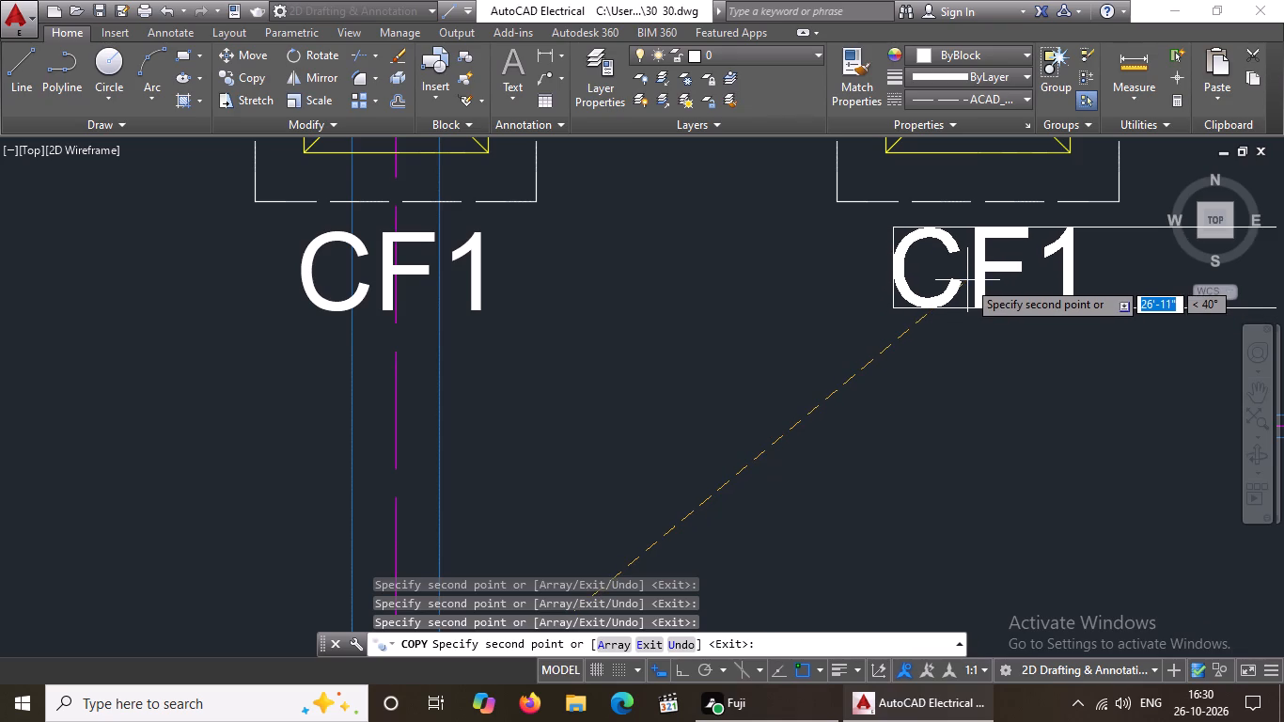
left_click(962, 283)
scroll(962, 283, "down", 4)
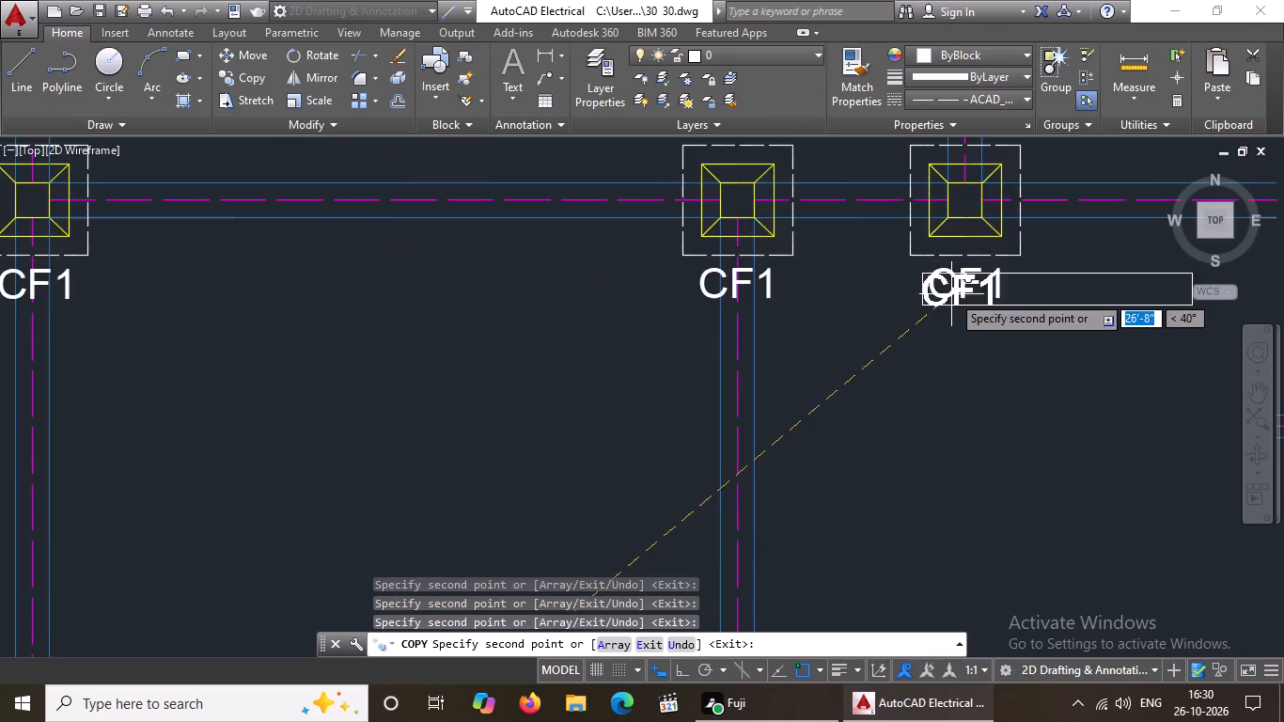
scroll(962, 292, "down", 3)
scroll(1100, 284, "up", 3)
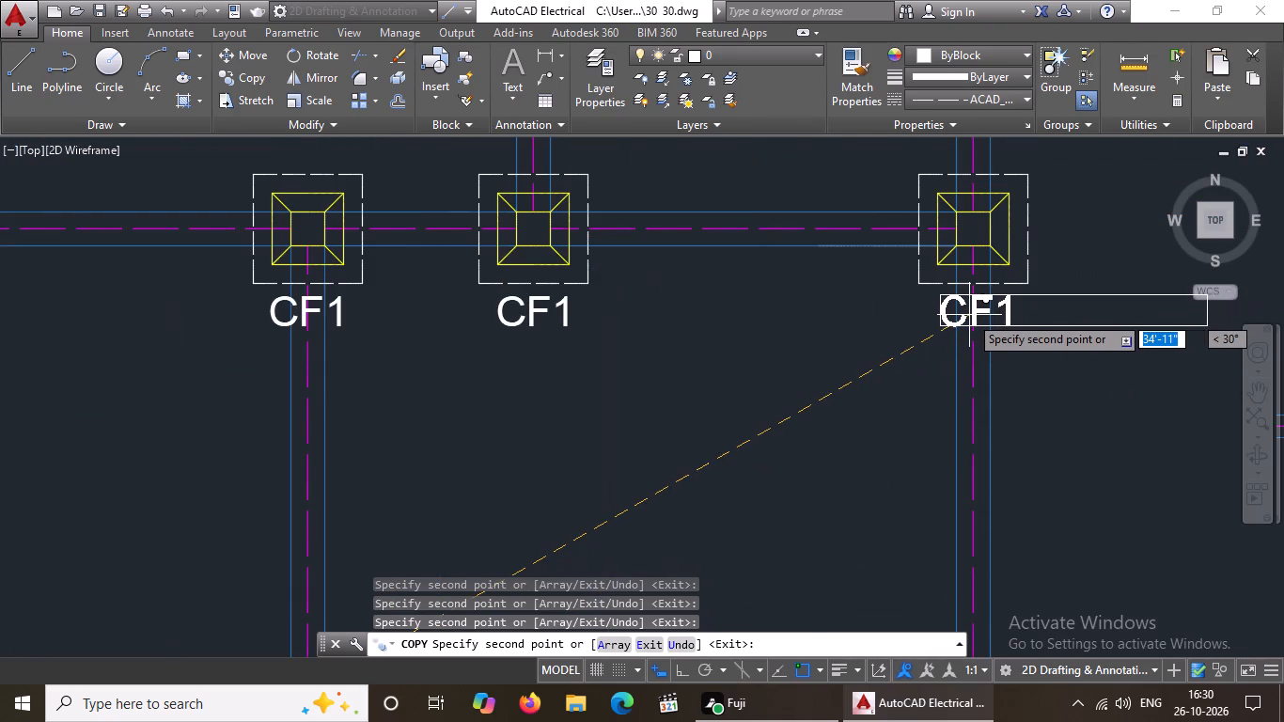
left_click(971, 315)
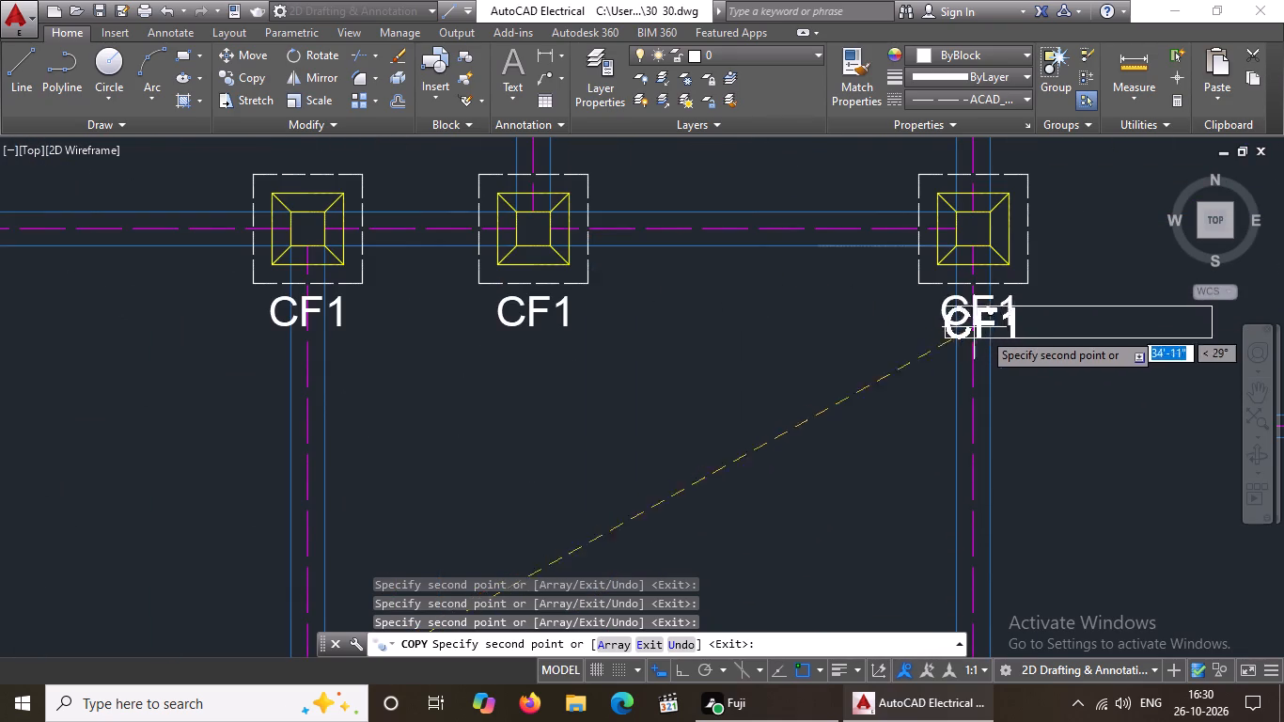
Copy the CF1 label beneath the two footings of the short intermediate row, third from the bottom.
scroll(1005, 335, "down", 3)
scroll(918, 248, "up", 3)
scroll(836, 265, "up", 2)
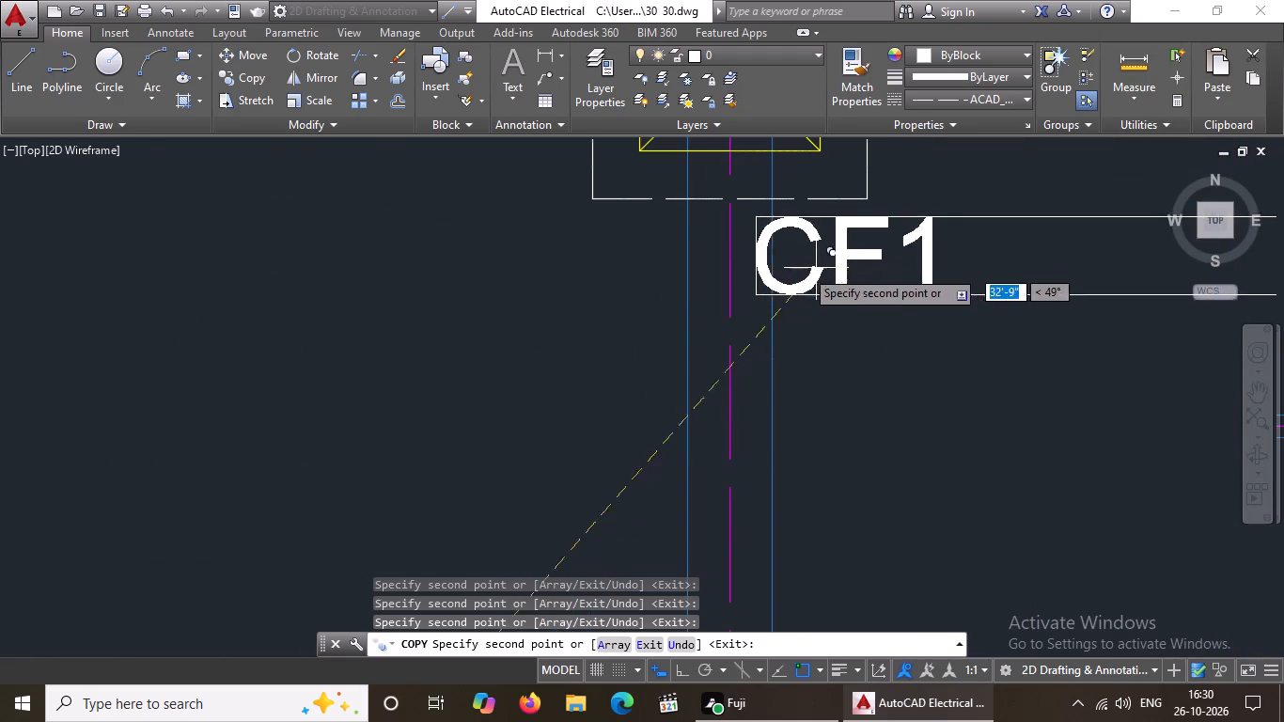
left_click(717, 275)
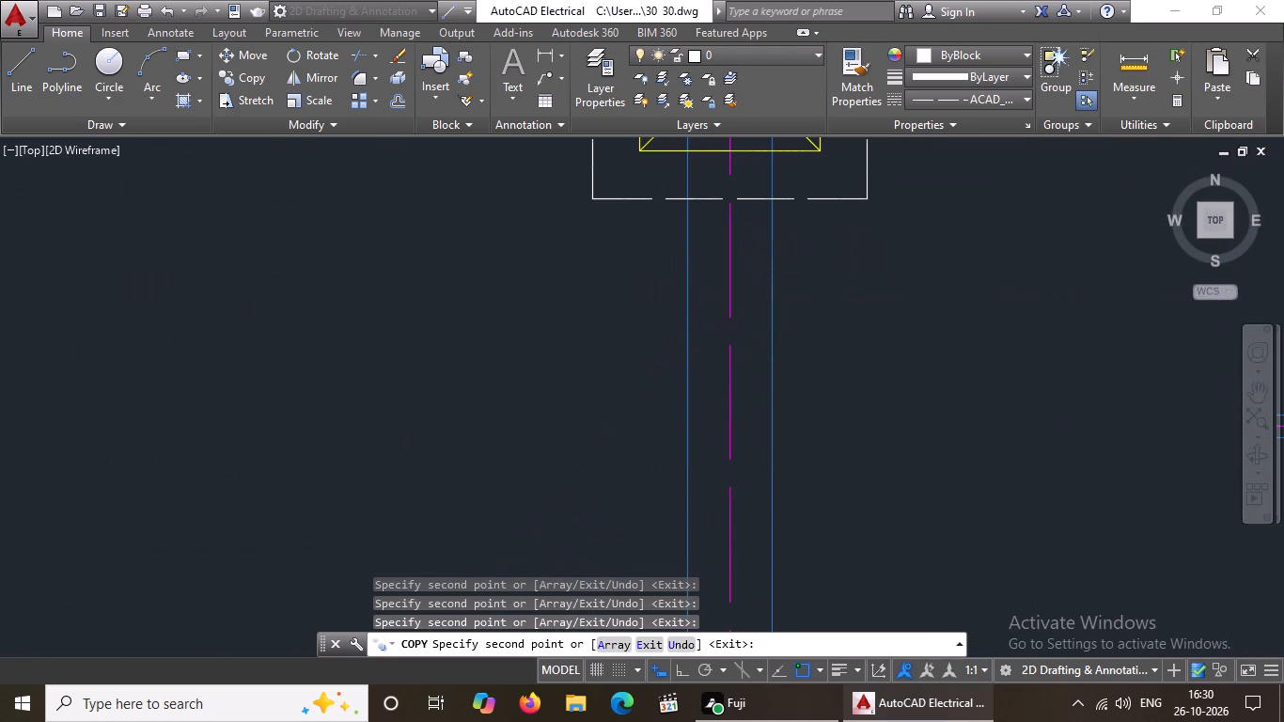
scroll(746, 272, "down", 4)
scroll(918, 284, "up", 2)
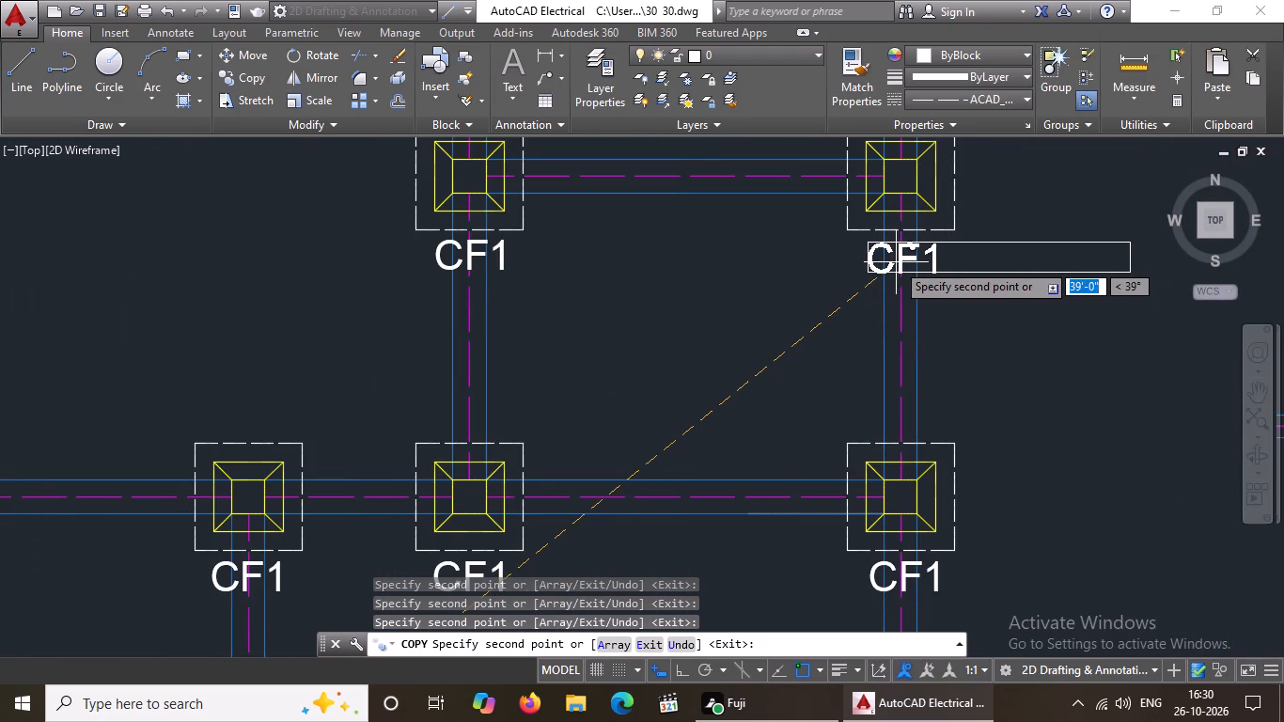
left_click(896, 262)
Copy the CF1 label beneath each of the four footings in the row above the short two-footing row.
scroll(914, 259, "down", 4)
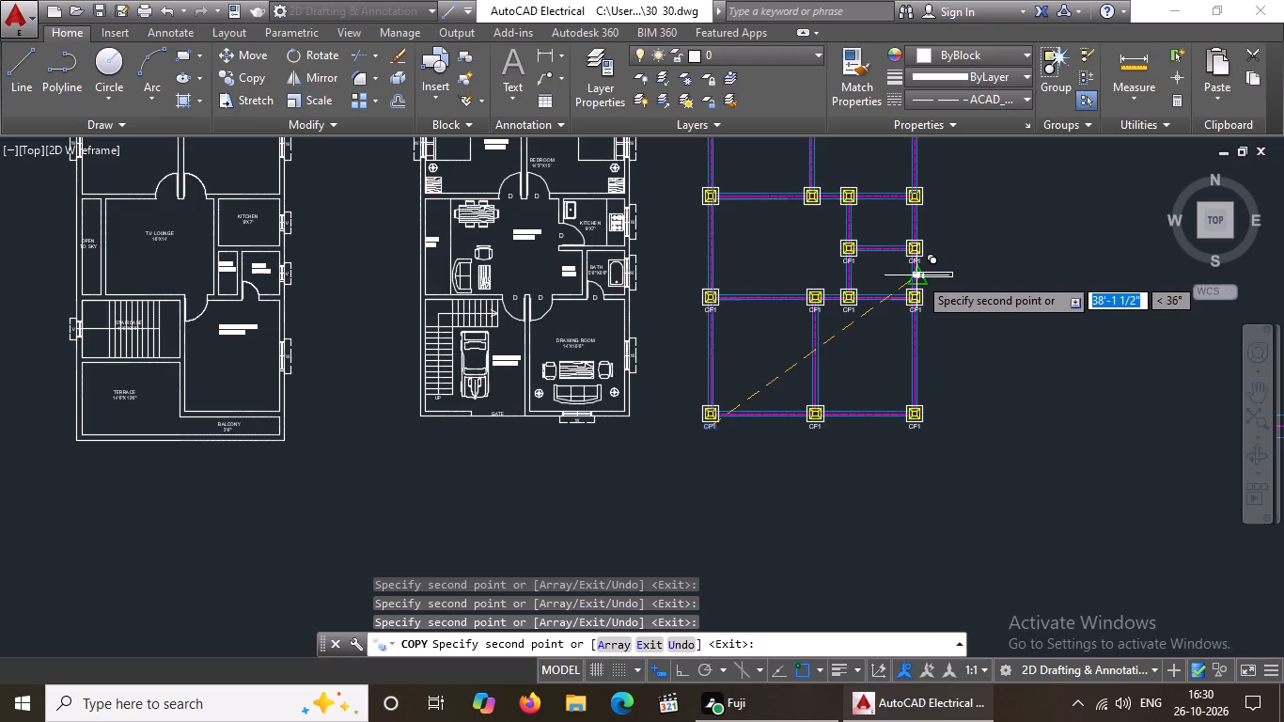
scroll(689, 206, "up", 1)
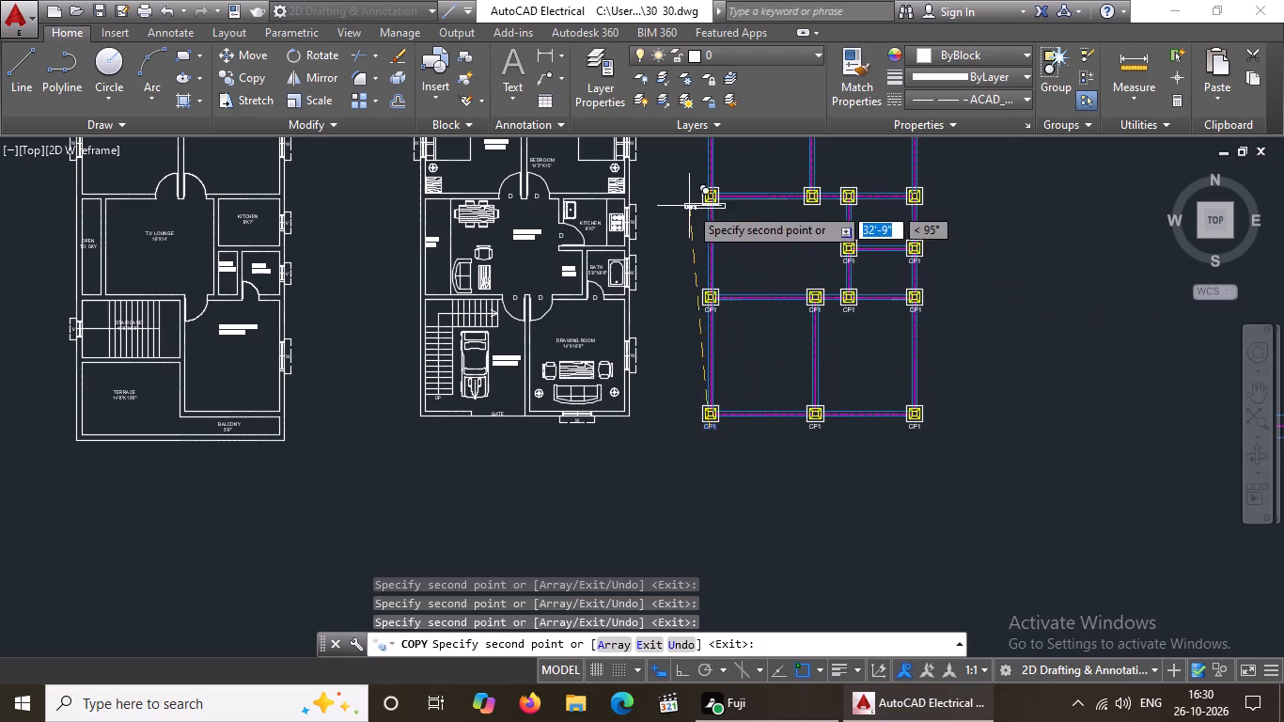
scroll(689, 206, "up", 4)
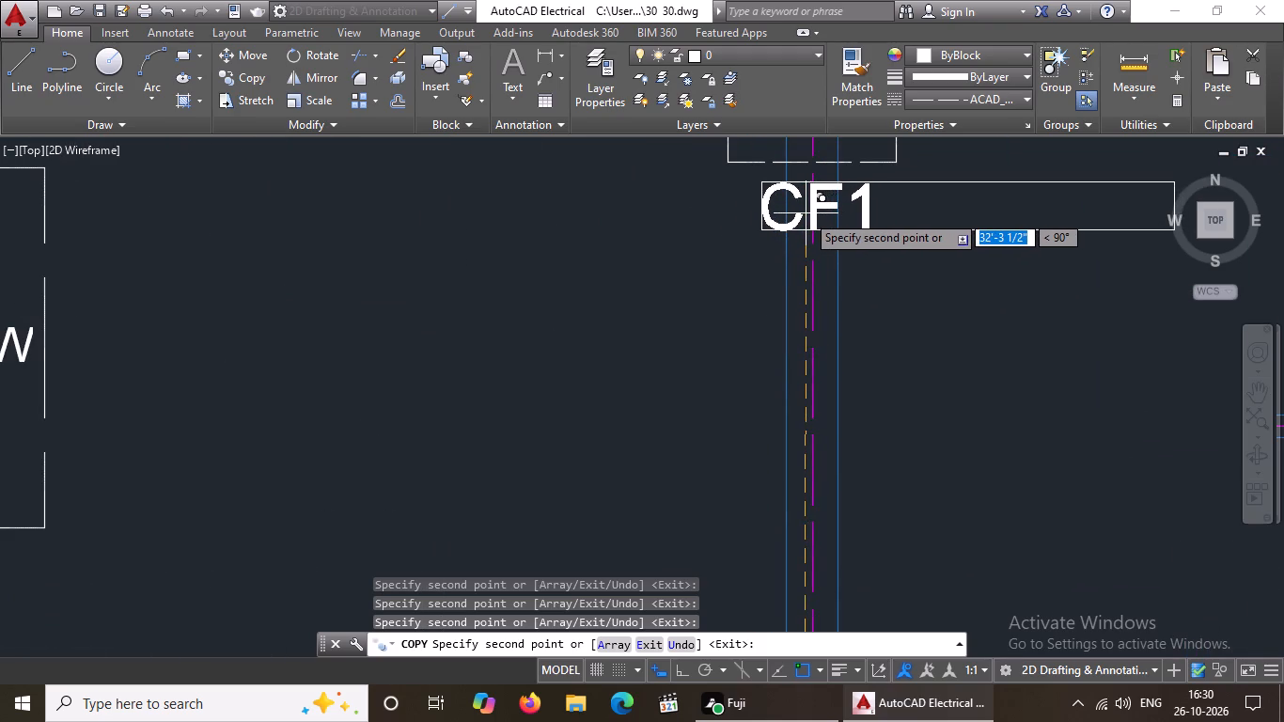
left_click(806, 213)
scroll(806, 215, "down", 4)
scroll(1001, 228, "up", 1)
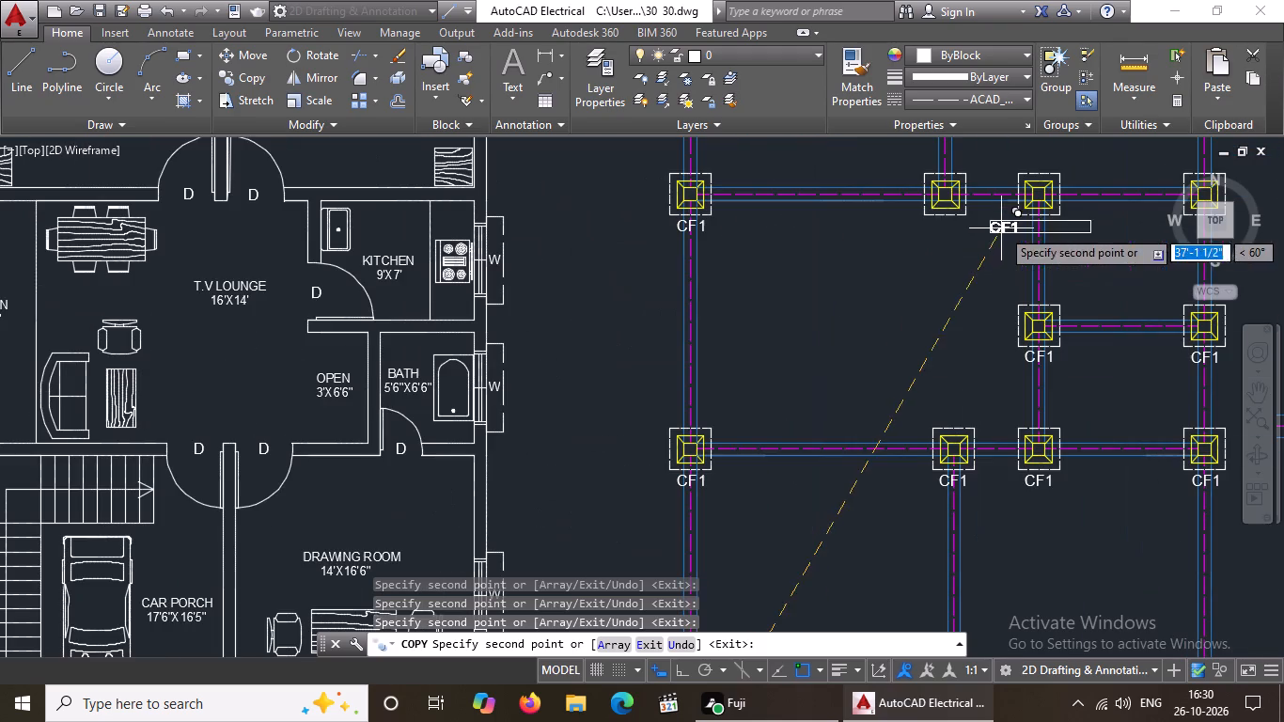
scroll(935, 230, "up", 4)
scroll(932, 247, "down", 3)
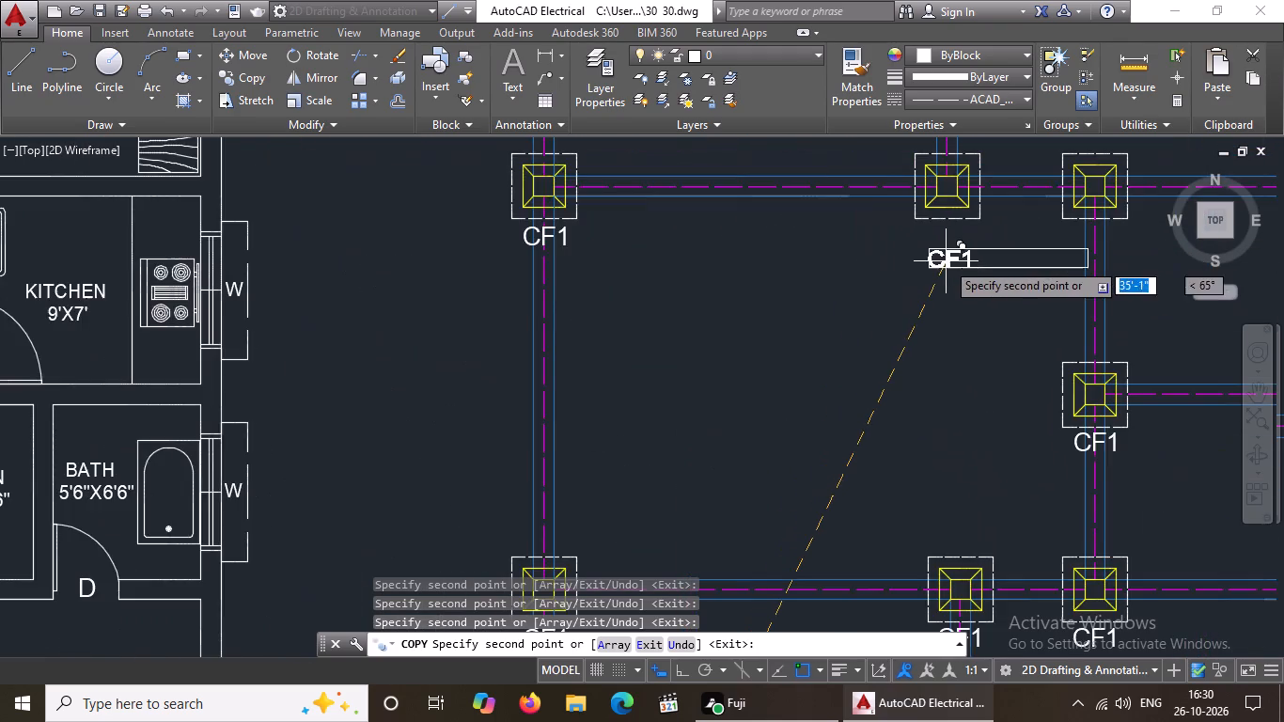
scroll(946, 259, "down", 1)
scroll(949, 237, "up", 2)
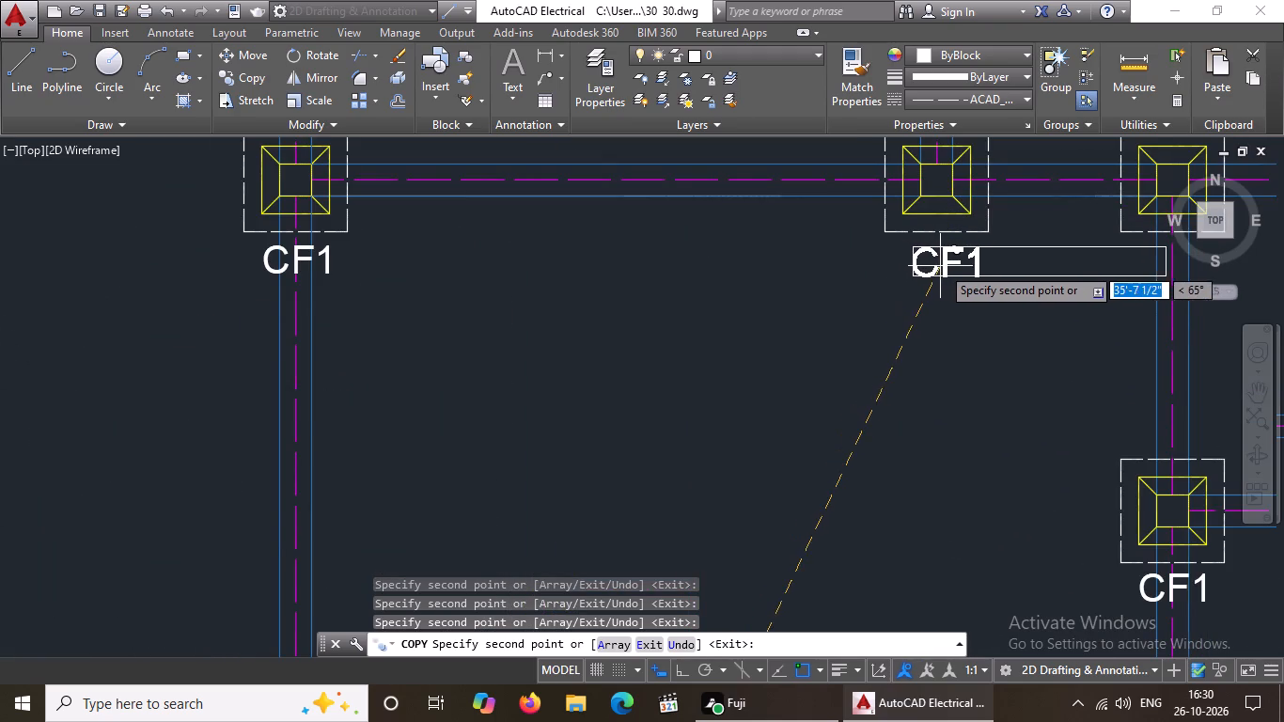
left_click(933, 264)
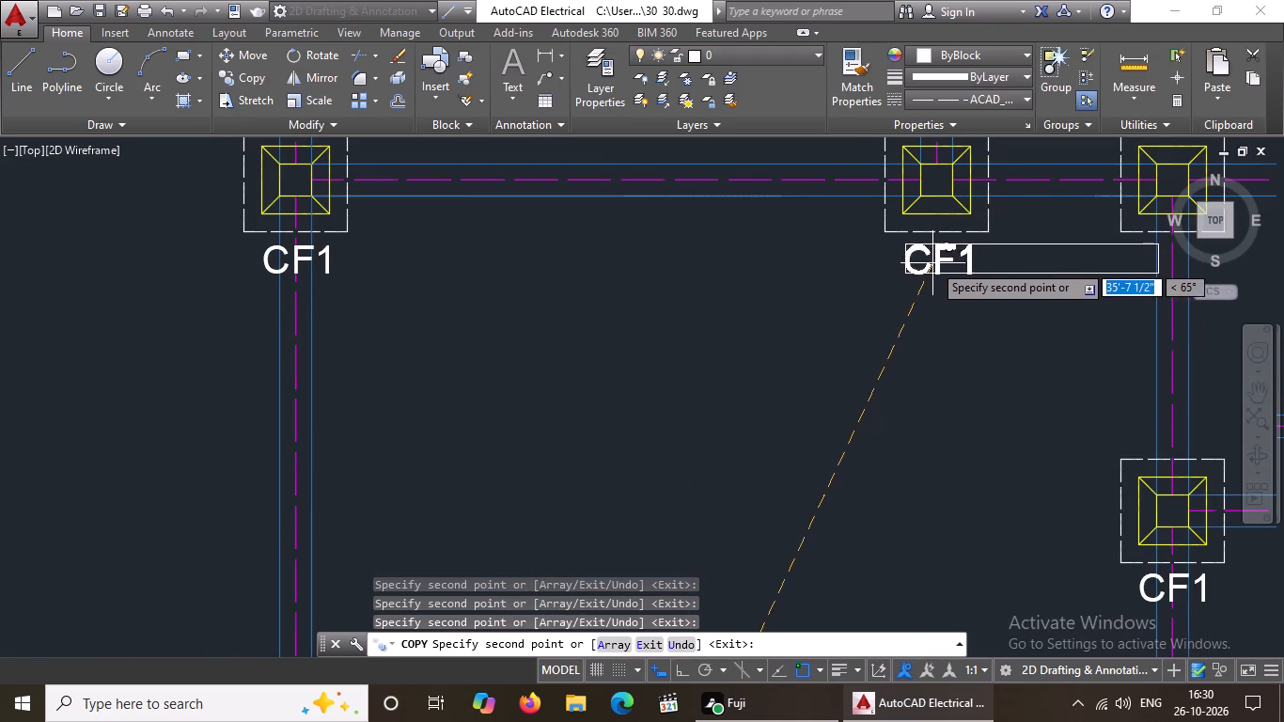
scroll(962, 265, "down", 4)
scroll(997, 271, "up", 6)
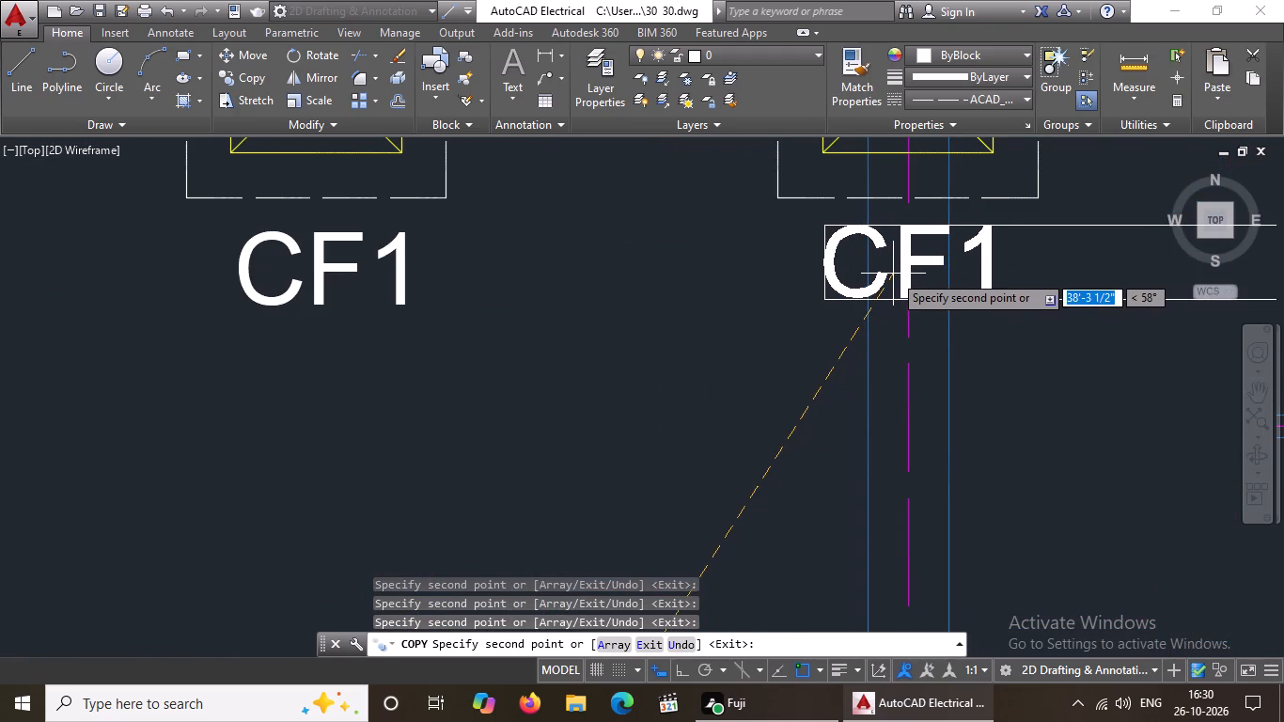
left_click(893, 274)
scroll(892, 278, "down", 5)
scroll(1090, 281, "up", 3)
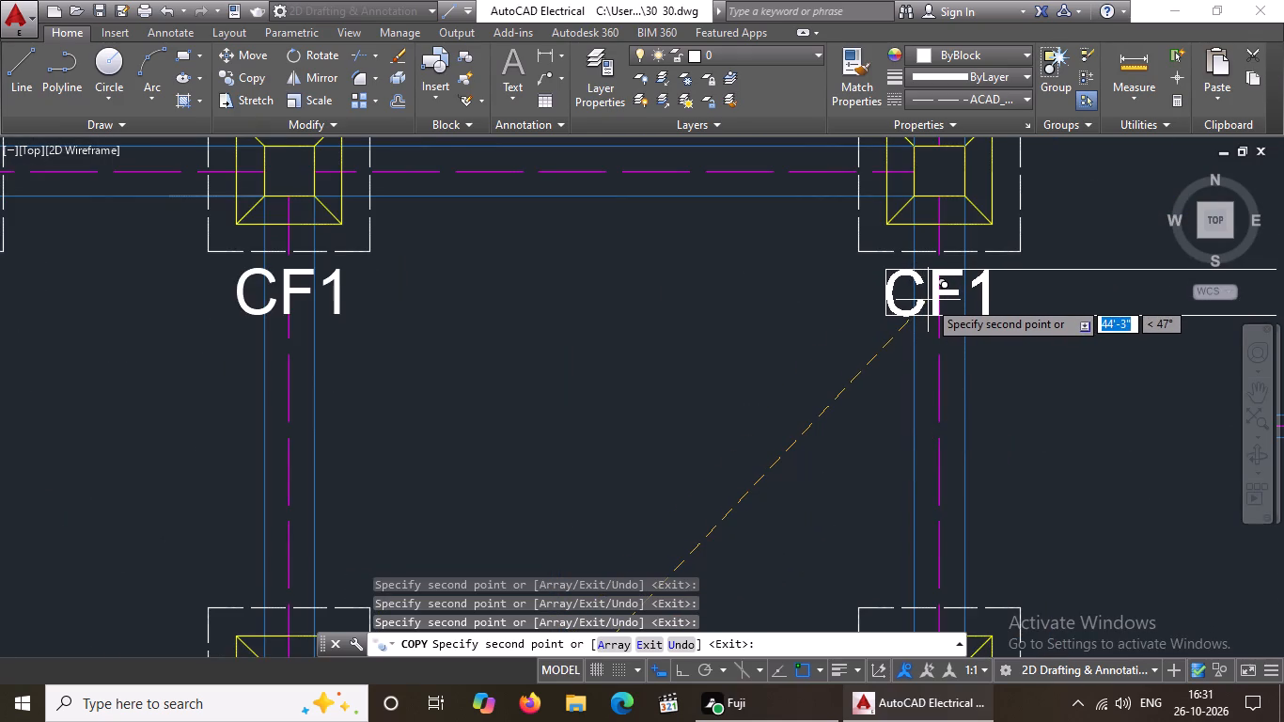
left_click(928, 300)
Copy the CF1 label beneath each of the five footings in the row just below the top row.
scroll(930, 303, "down", 2)
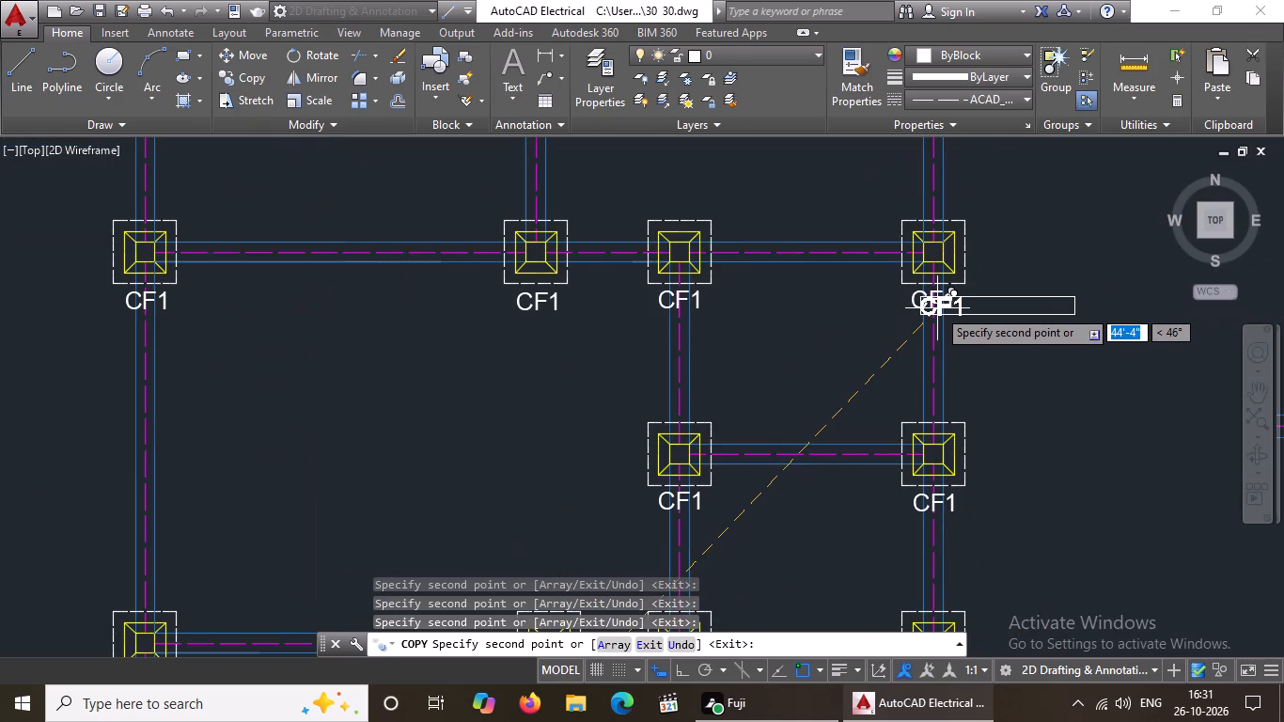
scroll(937, 308, "down", 3)
middle_click_drag(896, 353, 918, 476)
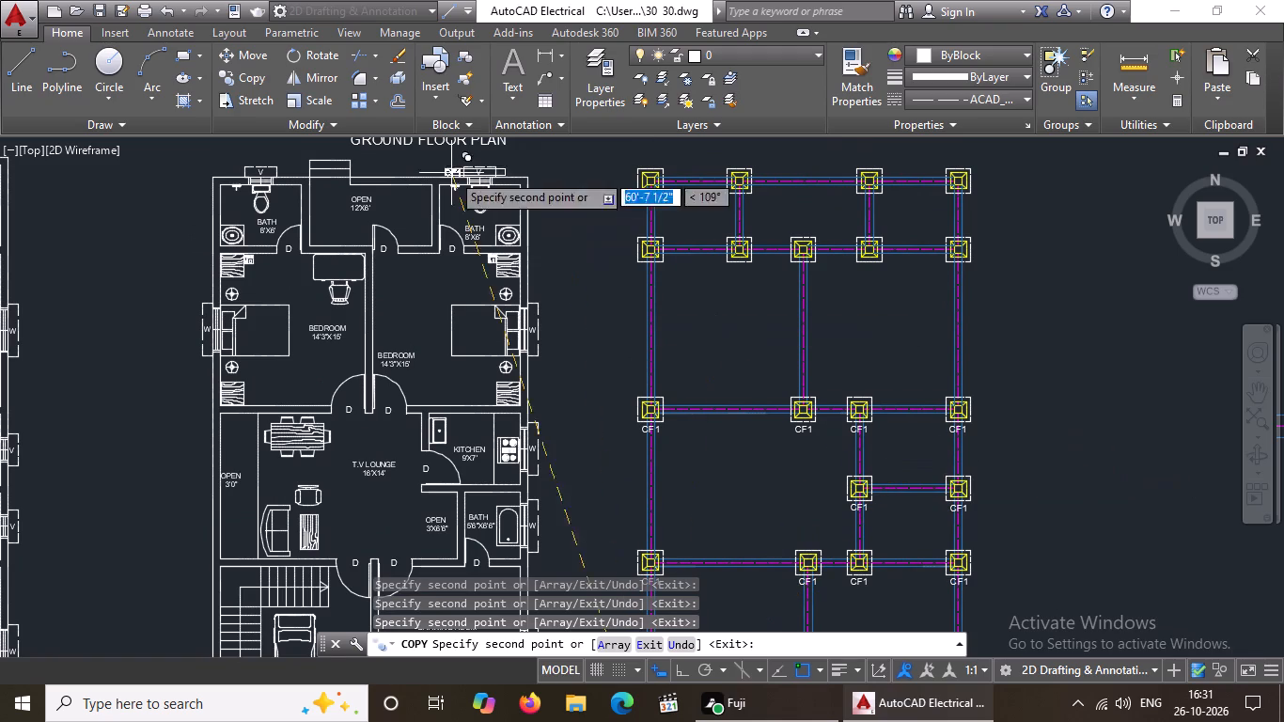
scroll(639, 287, "up", 3)
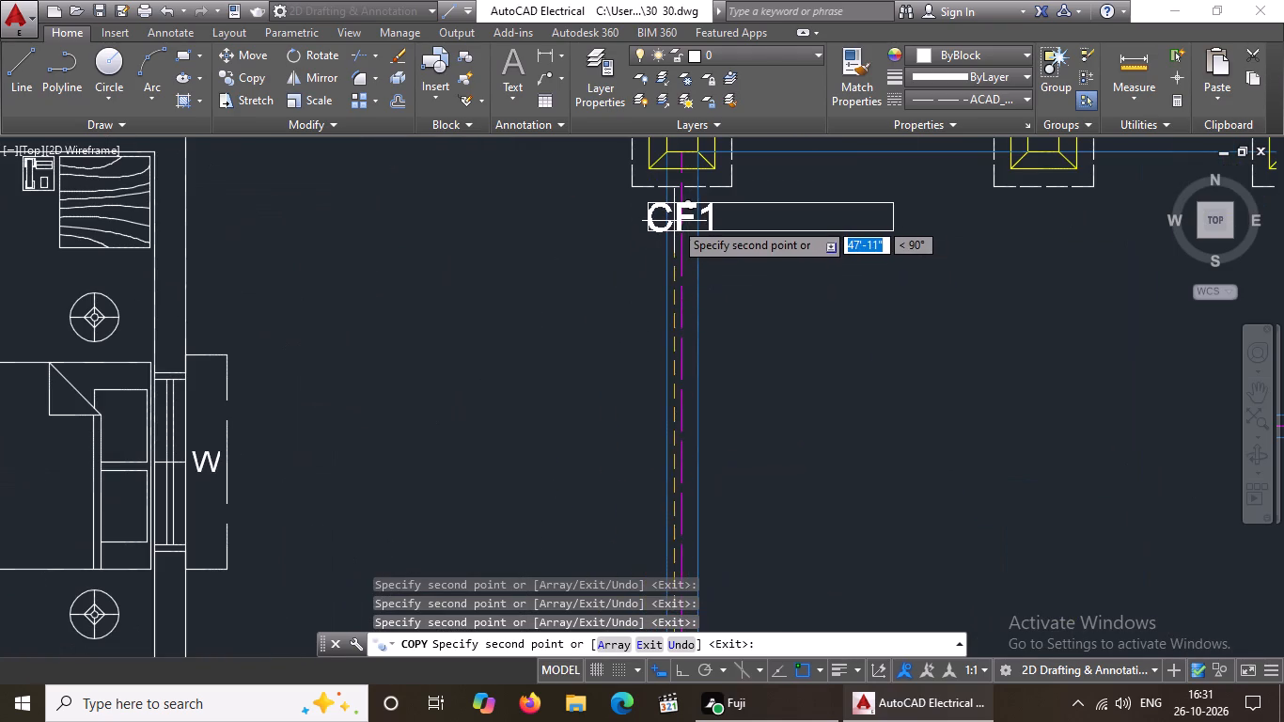
left_click(679, 218)
scroll(726, 243, "down", 4)
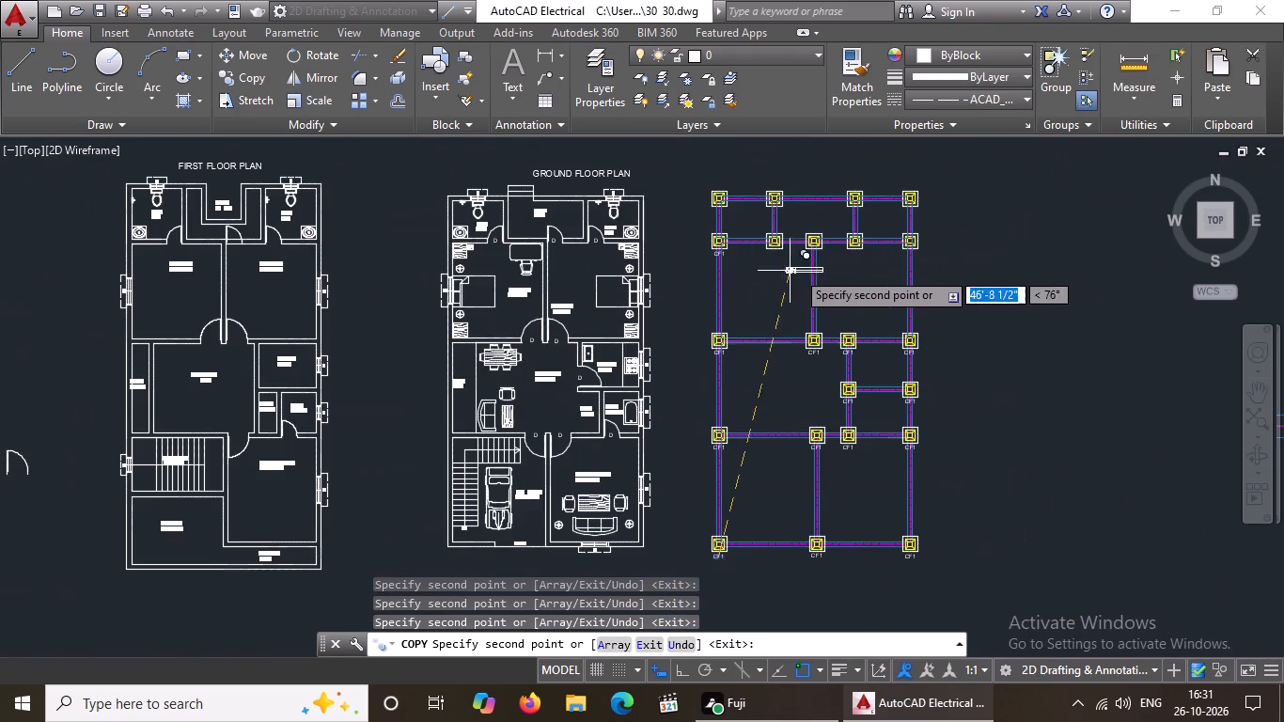
scroll(806, 252, "up", 4)
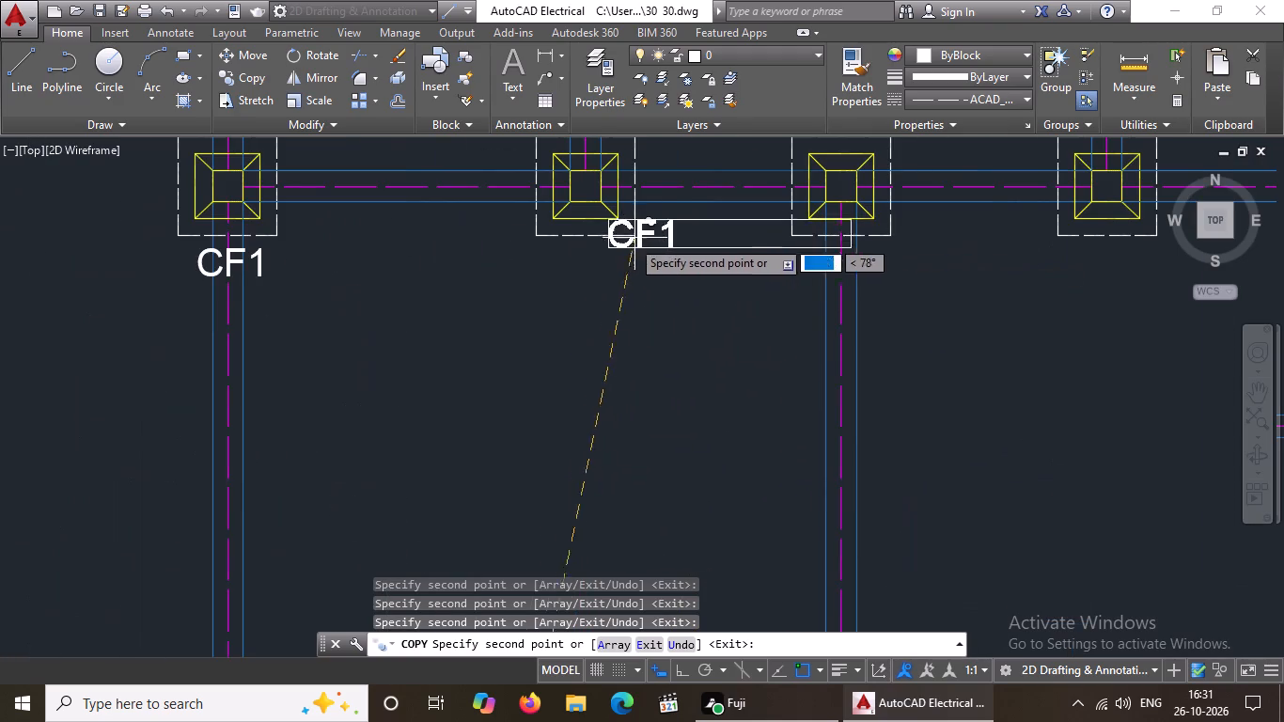
left_click(580, 266)
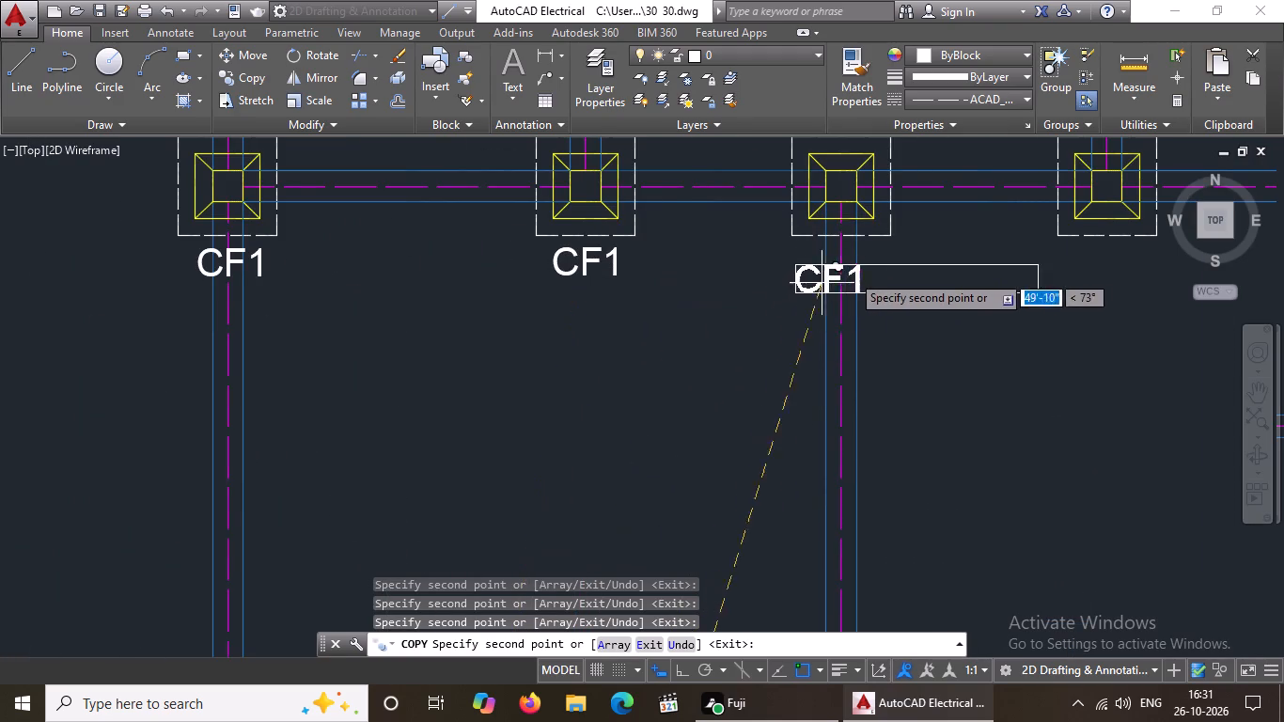
left_click(837, 268)
scroll(814, 300, "down", 3)
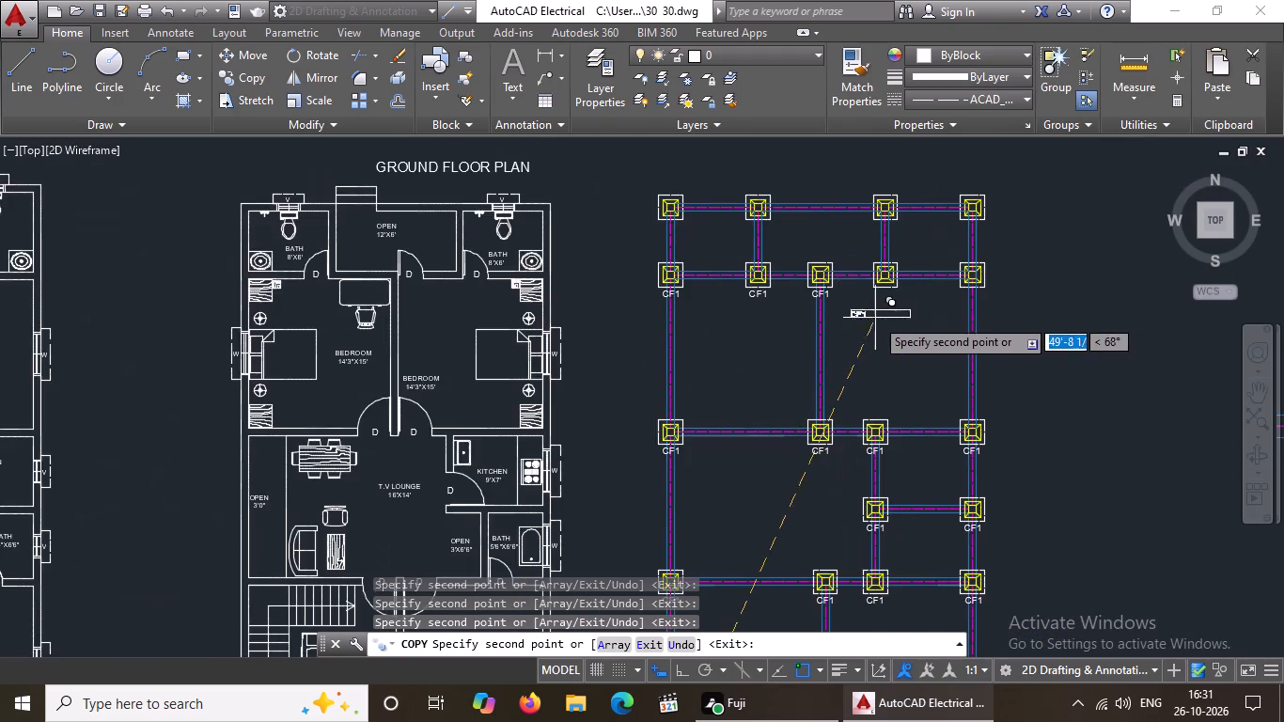
scroll(886, 291, "up", 4)
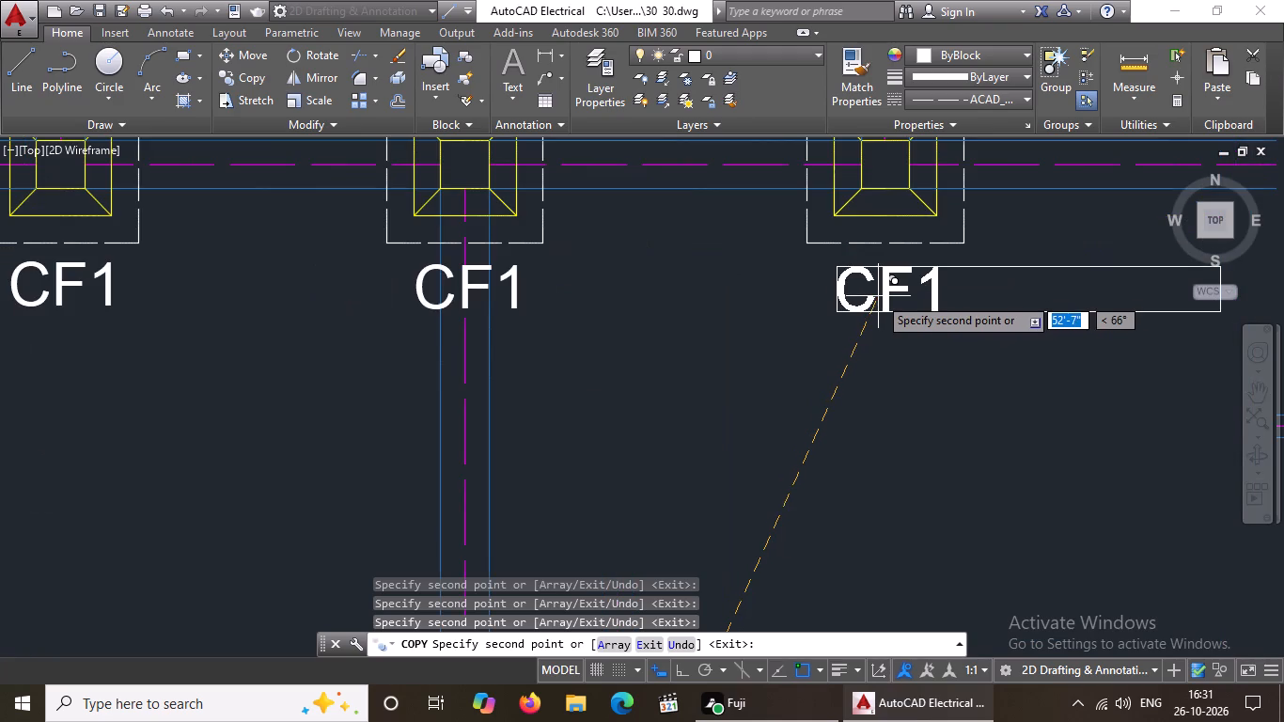
left_click(877, 295)
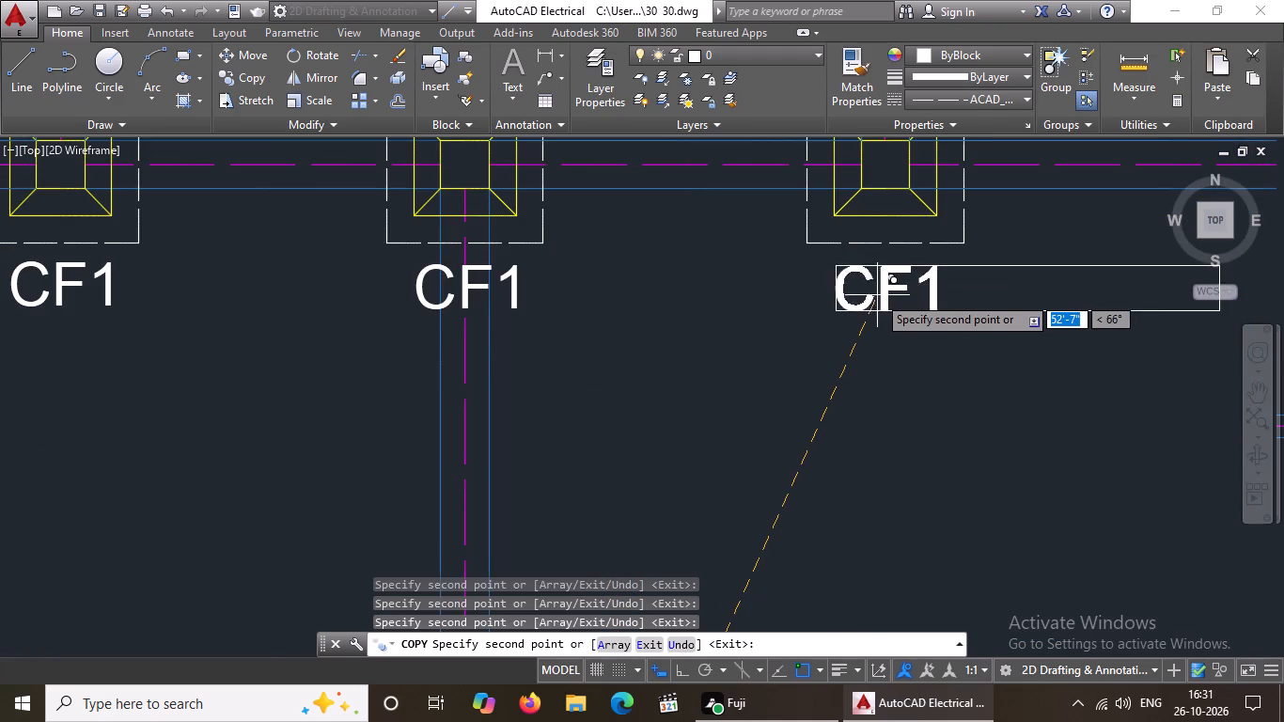
scroll(882, 294, "down", 5)
scroll(979, 299, "up", 5)
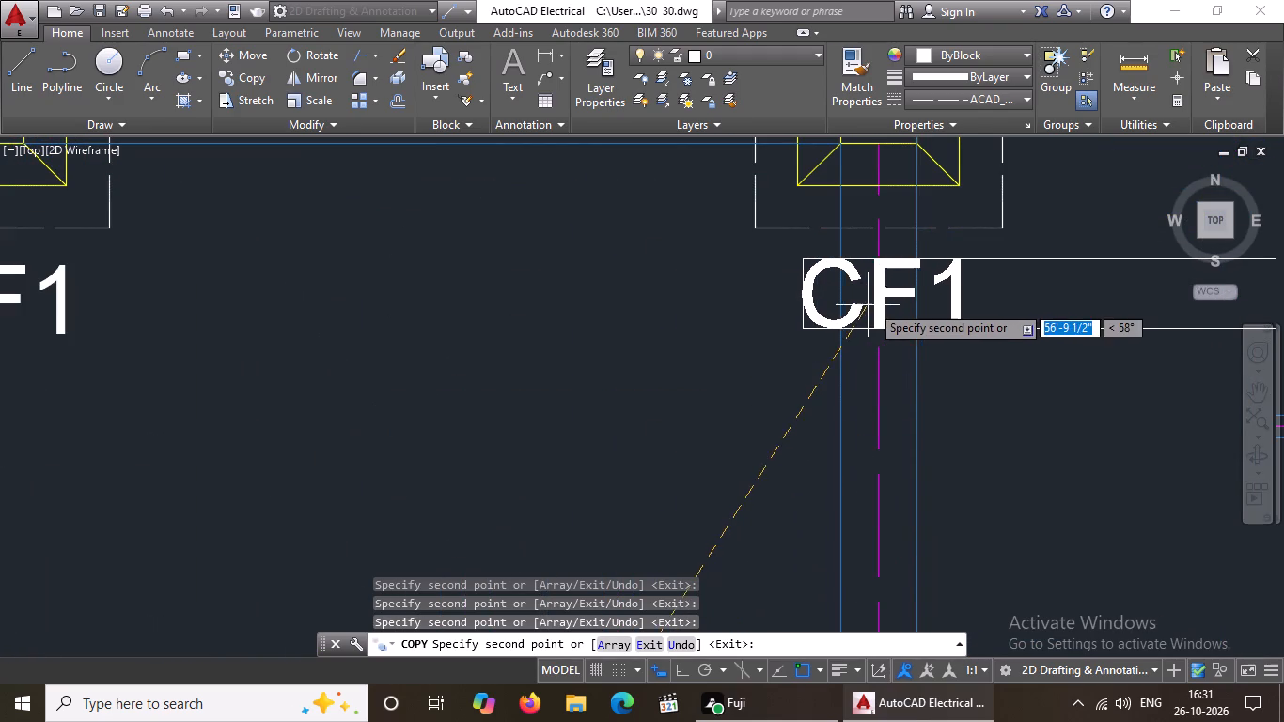
left_click(869, 304)
Copy the CF1 label beneath each of the four footings in the top row of the foundation plan and end the copying.
scroll(882, 333, "down", 5)
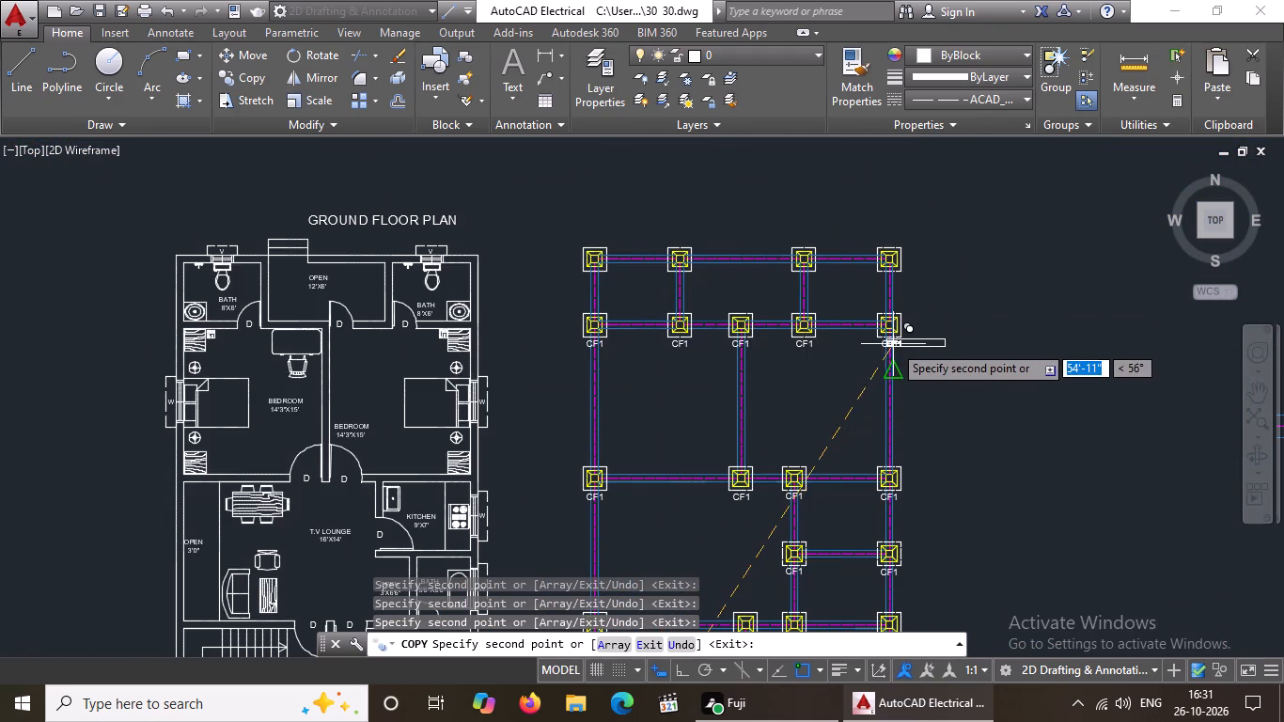
scroll(634, 281, "up", 2)
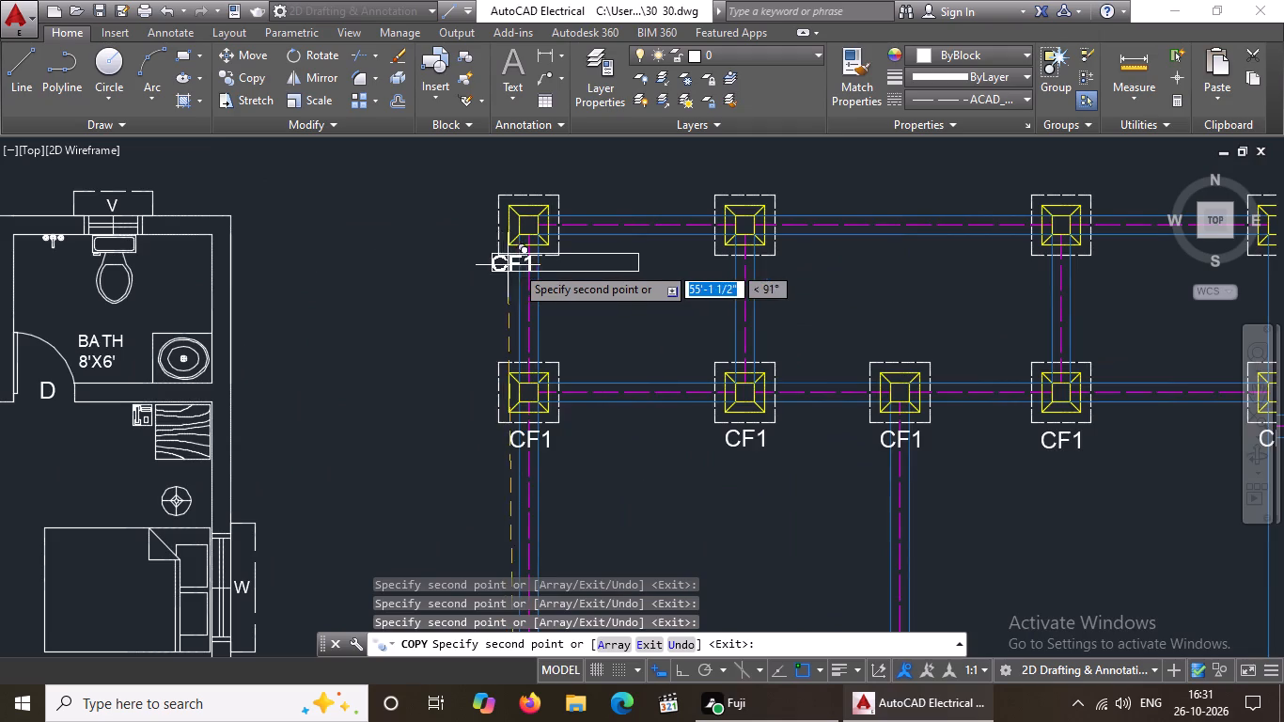
scroll(525, 267, "up", 3)
scroll(590, 351, "down", 4)
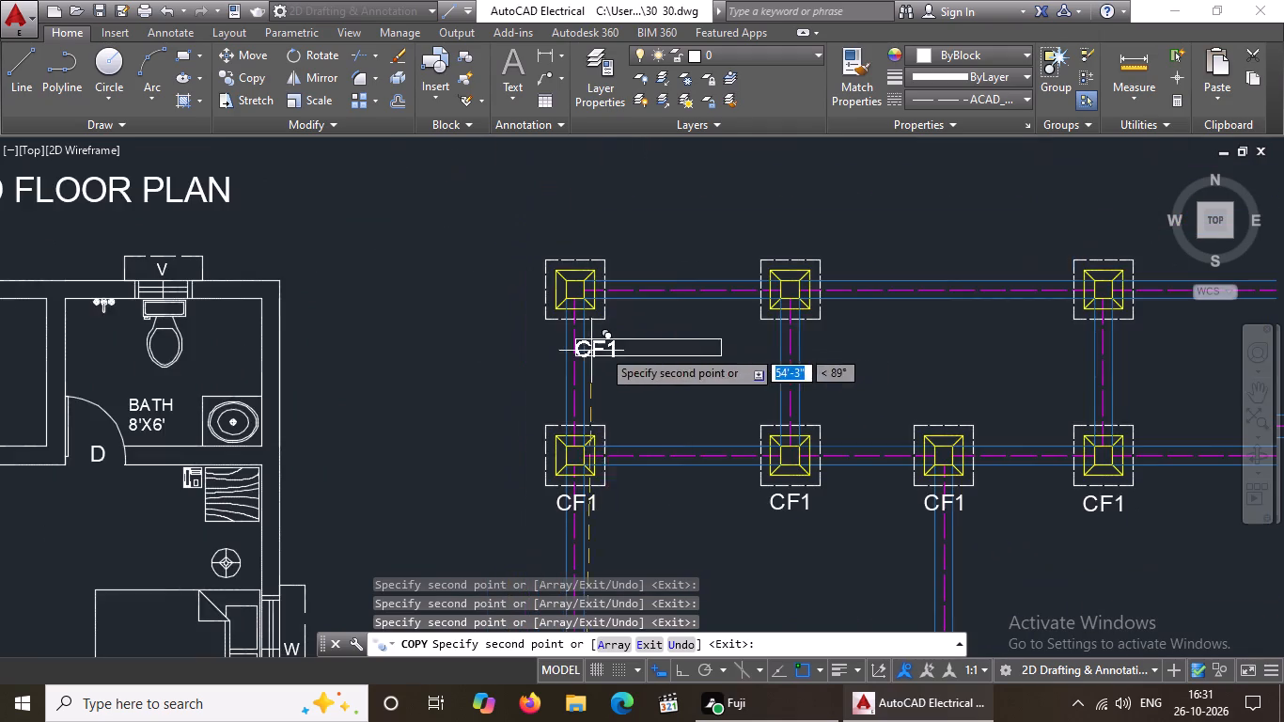
scroll(739, 341, "down", 3)
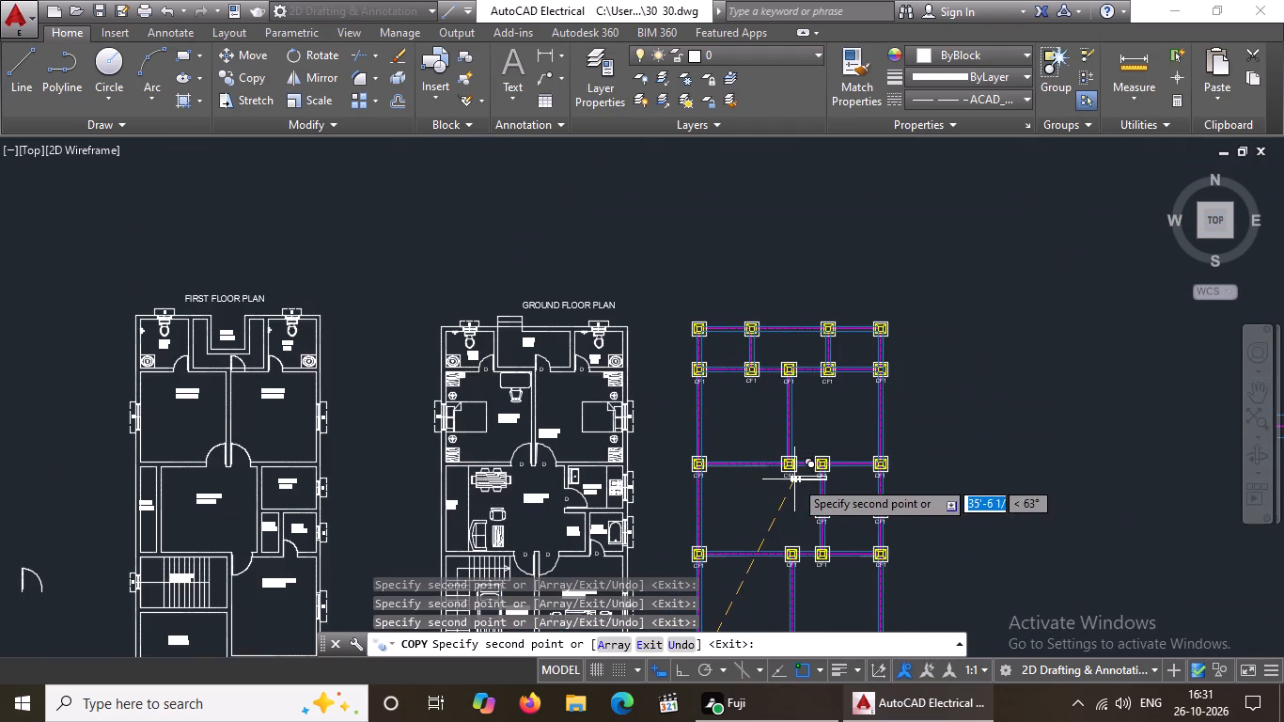
scroll(683, 350, "up", 5)
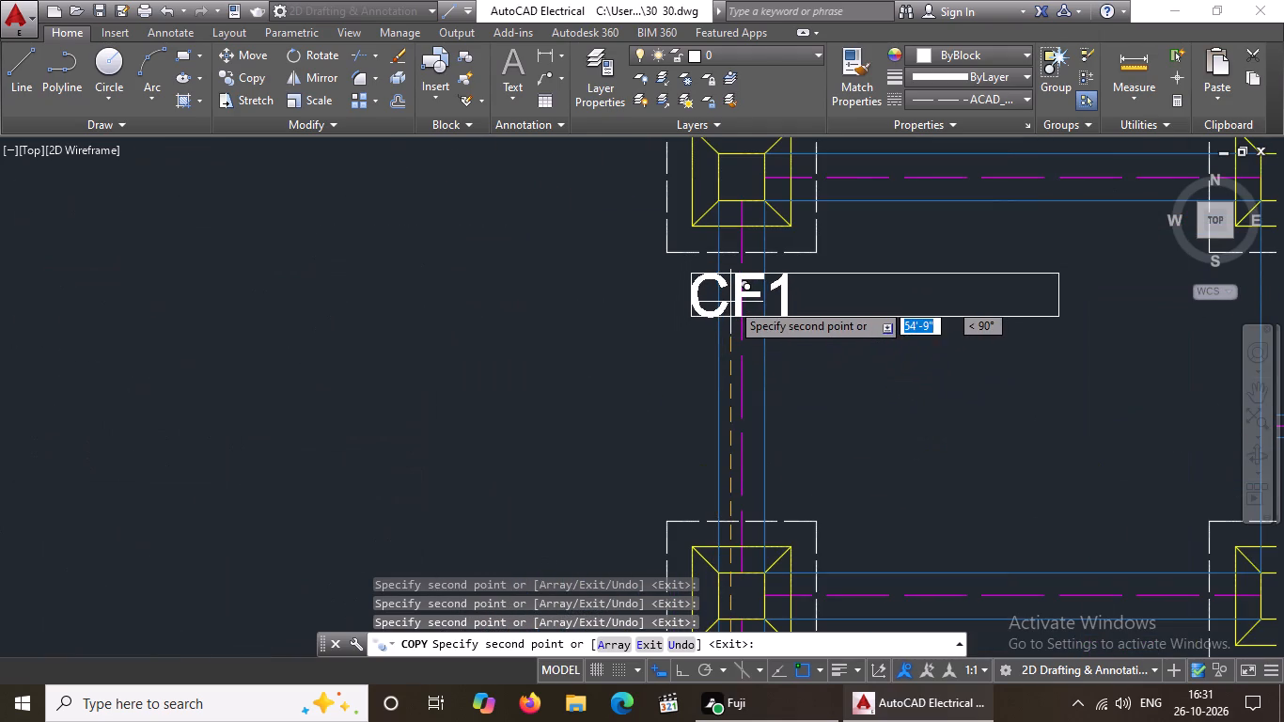
left_click(729, 303)
scroll(738, 305, "down", 4)
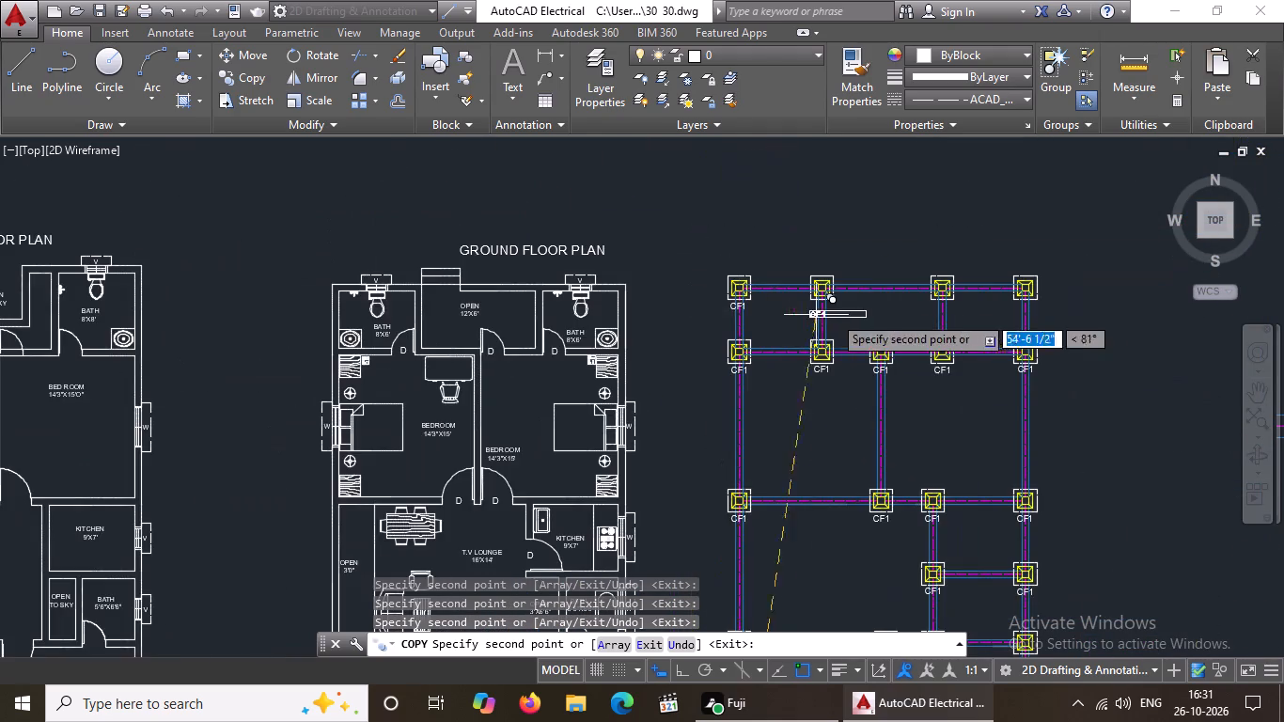
scroll(838, 308, "up", 4)
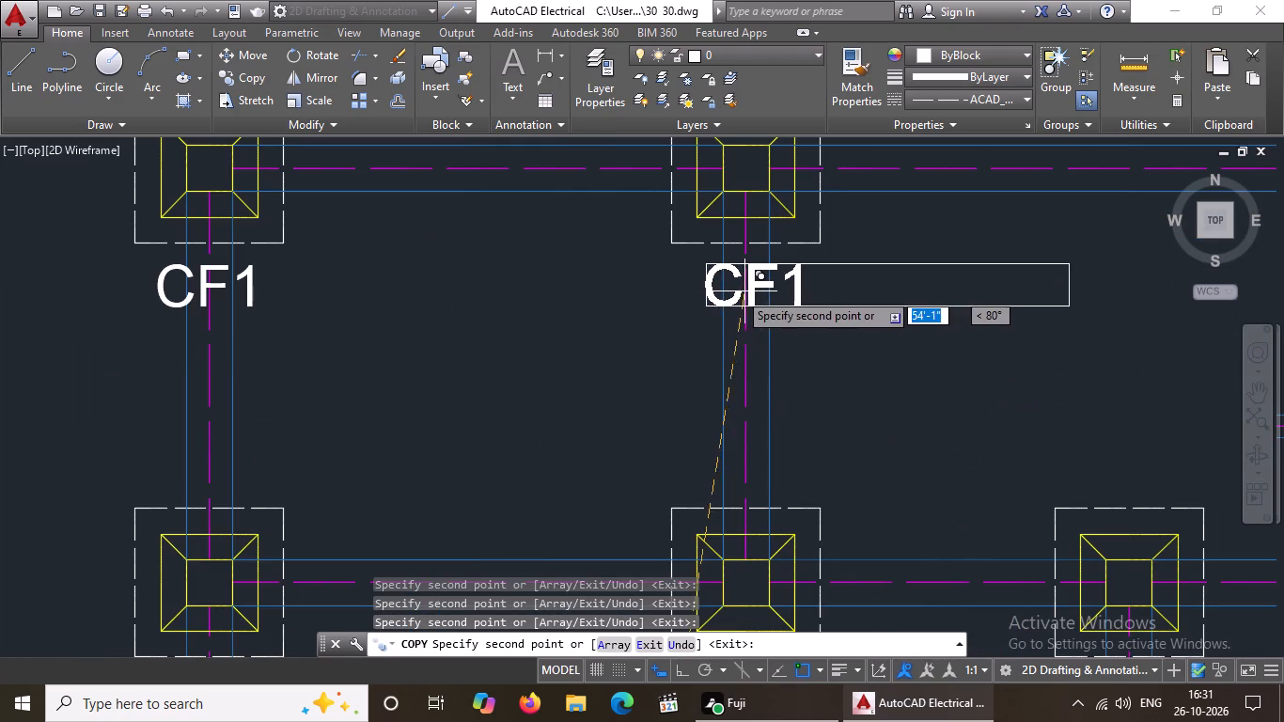
left_click(739, 291)
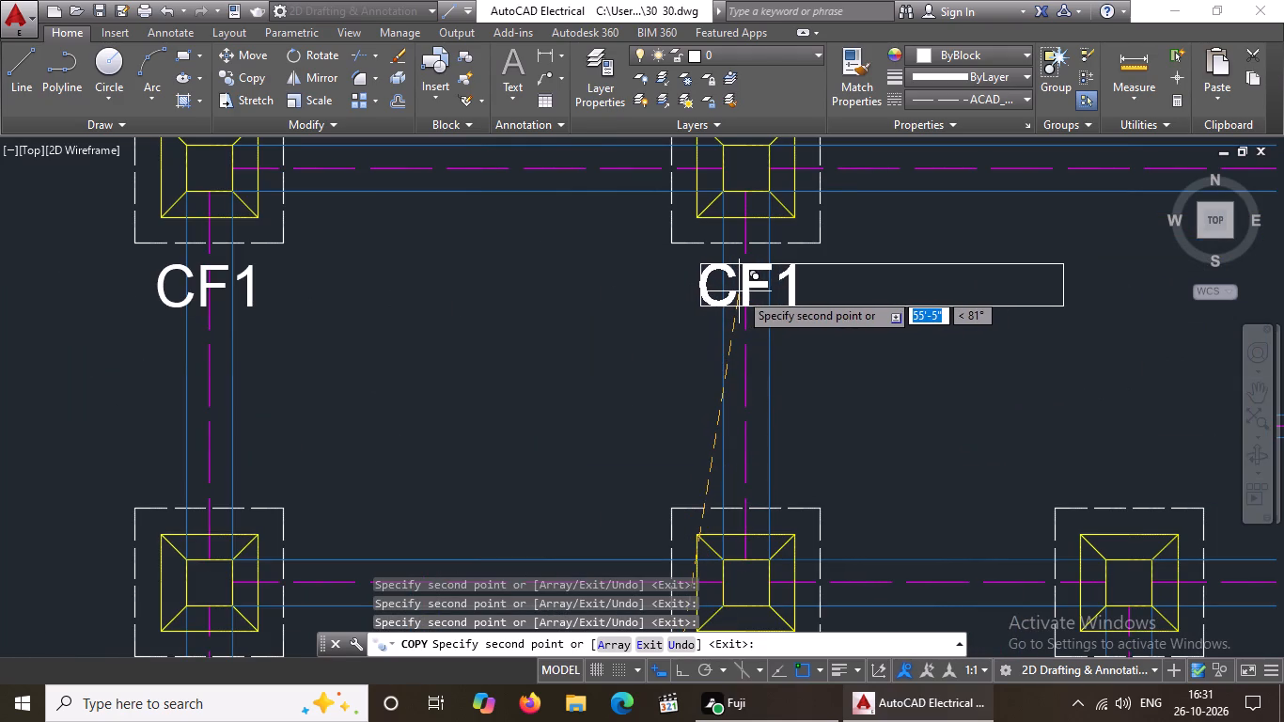
scroll(761, 300, "down", 5)
scroll(944, 308, "up", 3)
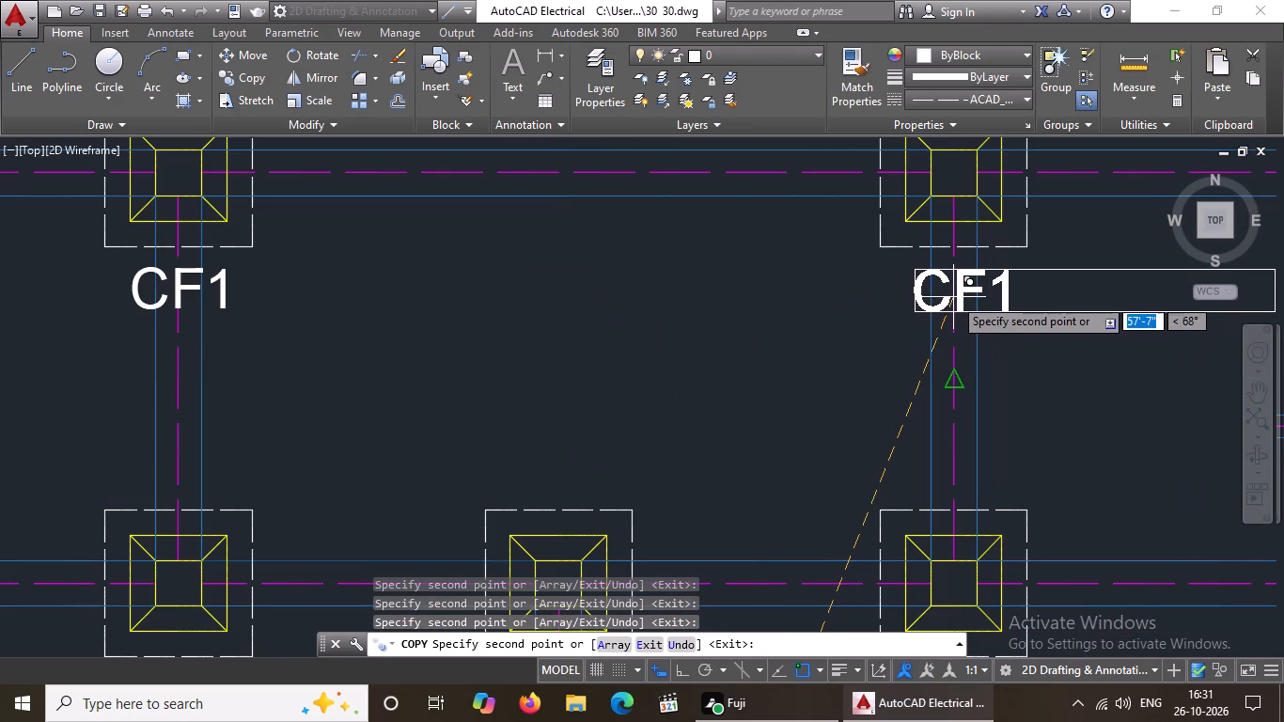
left_click(948, 294)
scroll(948, 294, "down", 4)
scroll(1099, 294, "up", 3)
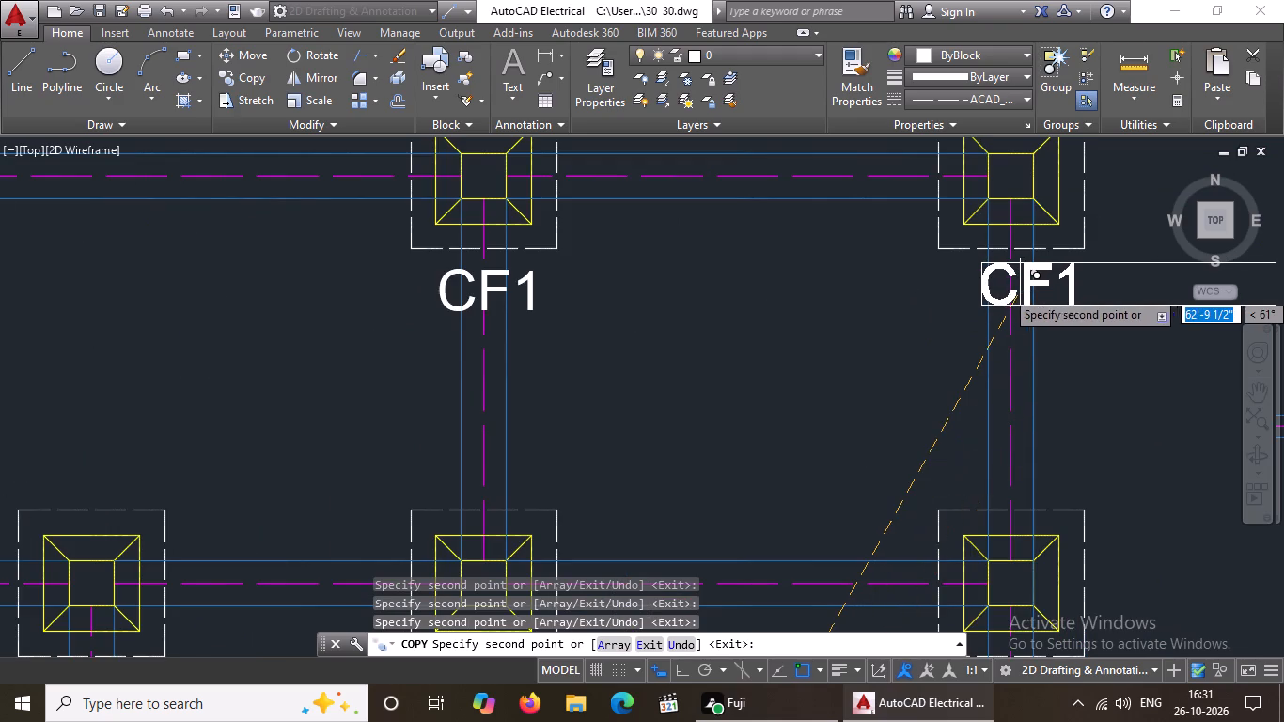
left_click(1008, 293)
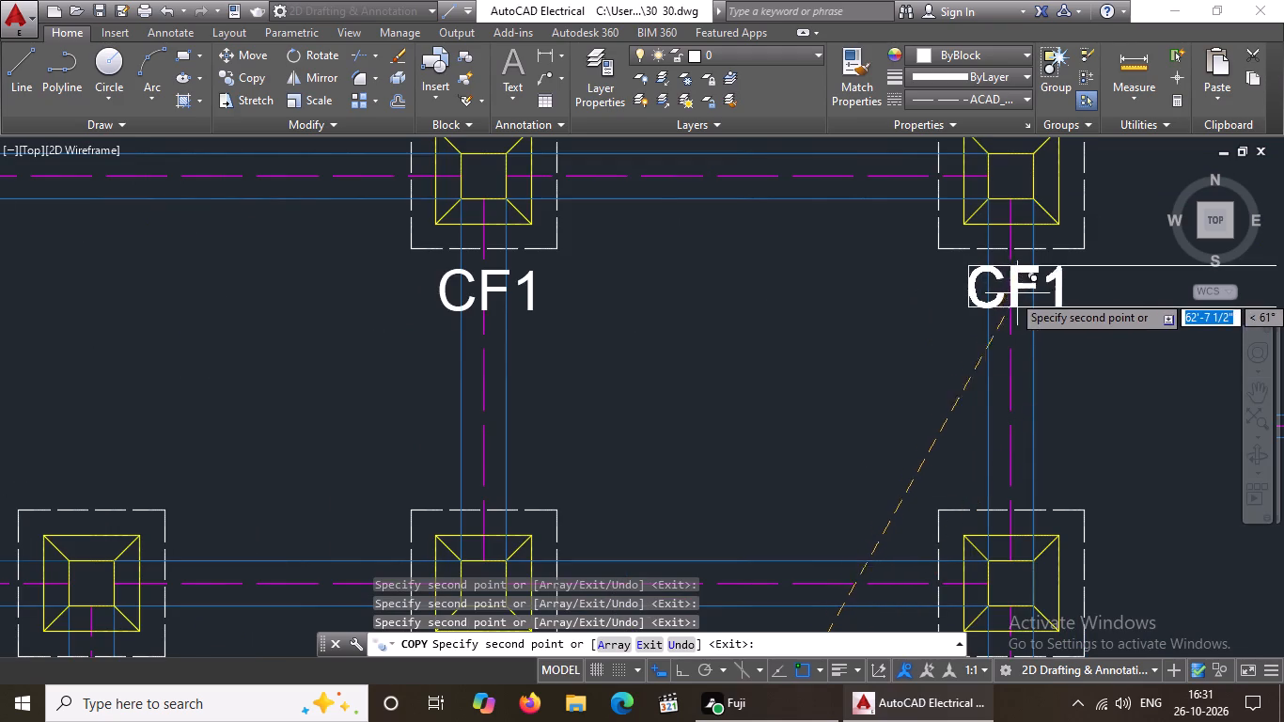
scroll(1034, 294, "down", 3)
key("Escape")
key("Escape")
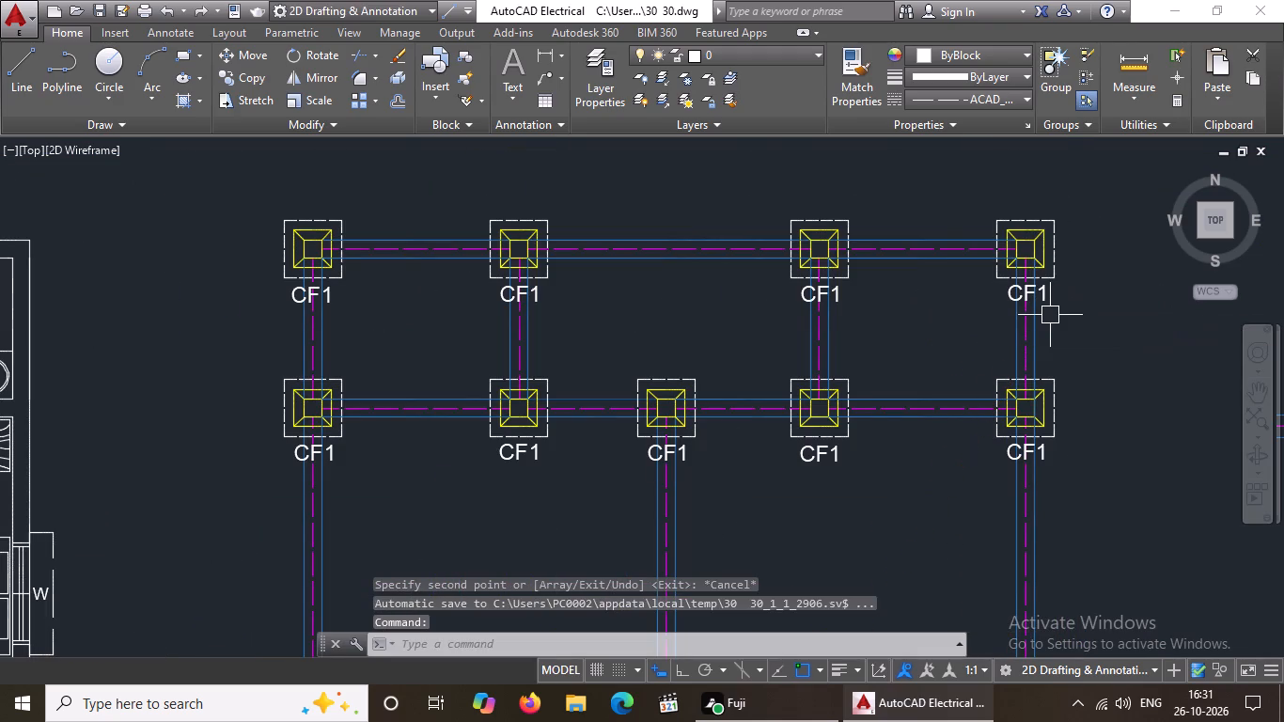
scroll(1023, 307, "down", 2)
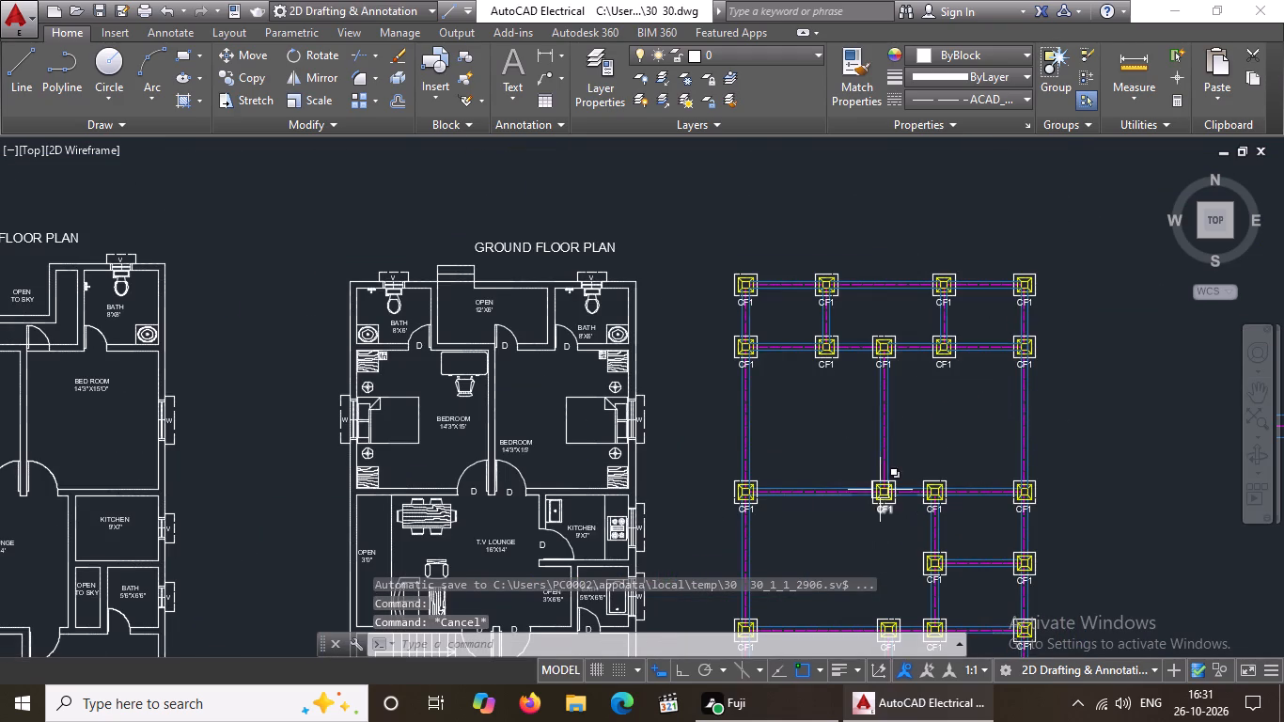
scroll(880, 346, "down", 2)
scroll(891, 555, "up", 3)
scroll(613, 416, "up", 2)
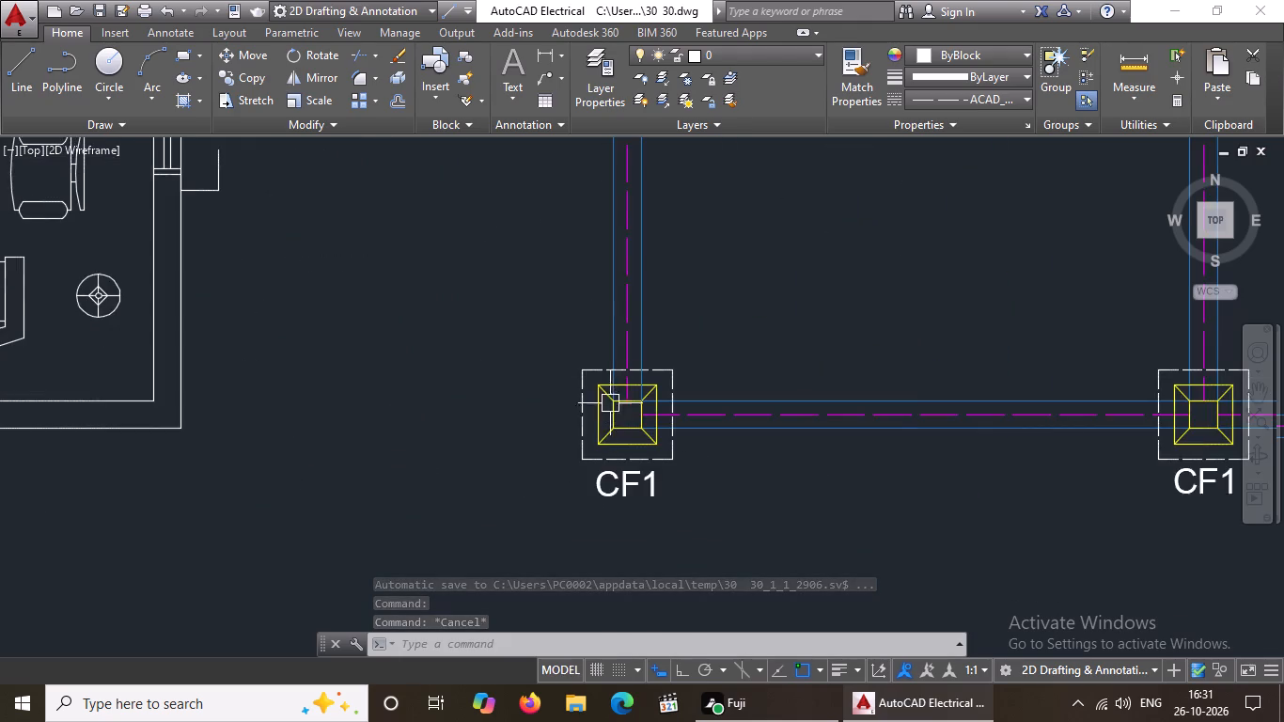
Change the top dashed outline edge of the lower-left CF1 footing in the foundation plan to green.
scroll(601, 371, "up", 2)
scroll(634, 376, "down", 7)
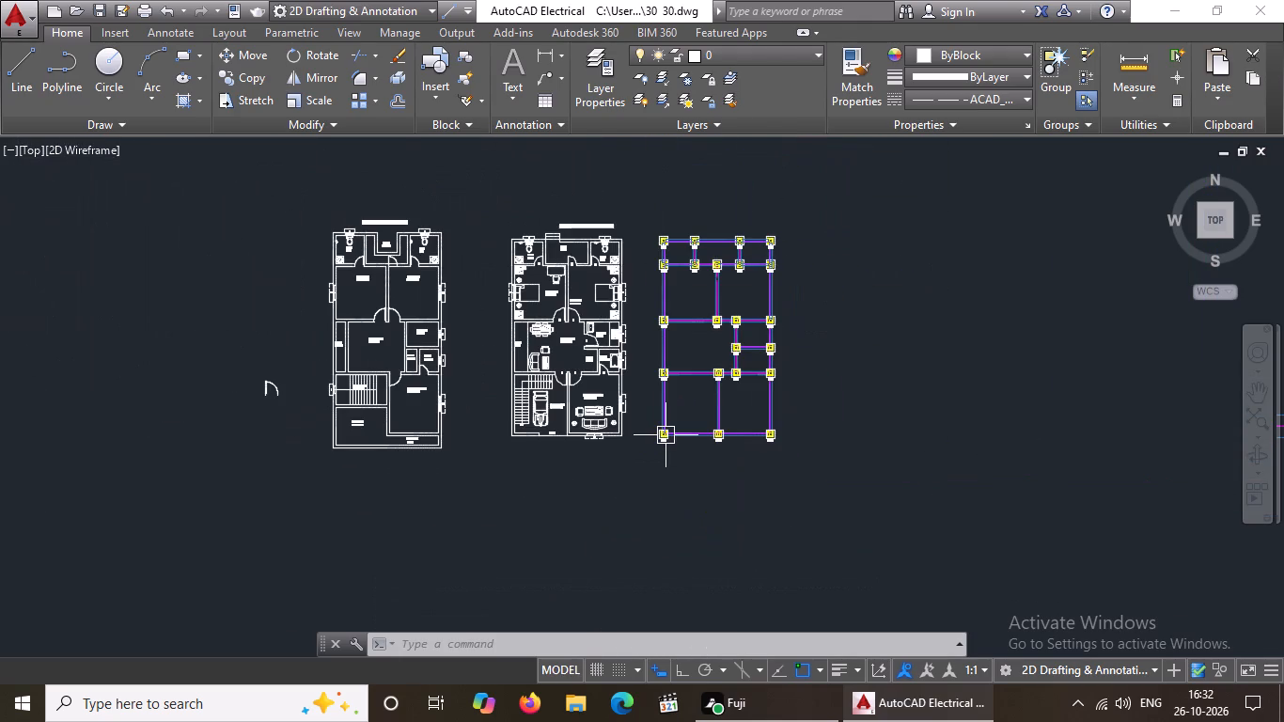
scroll(719, 362, "up", 2)
scroll(718, 365, "down", 1)
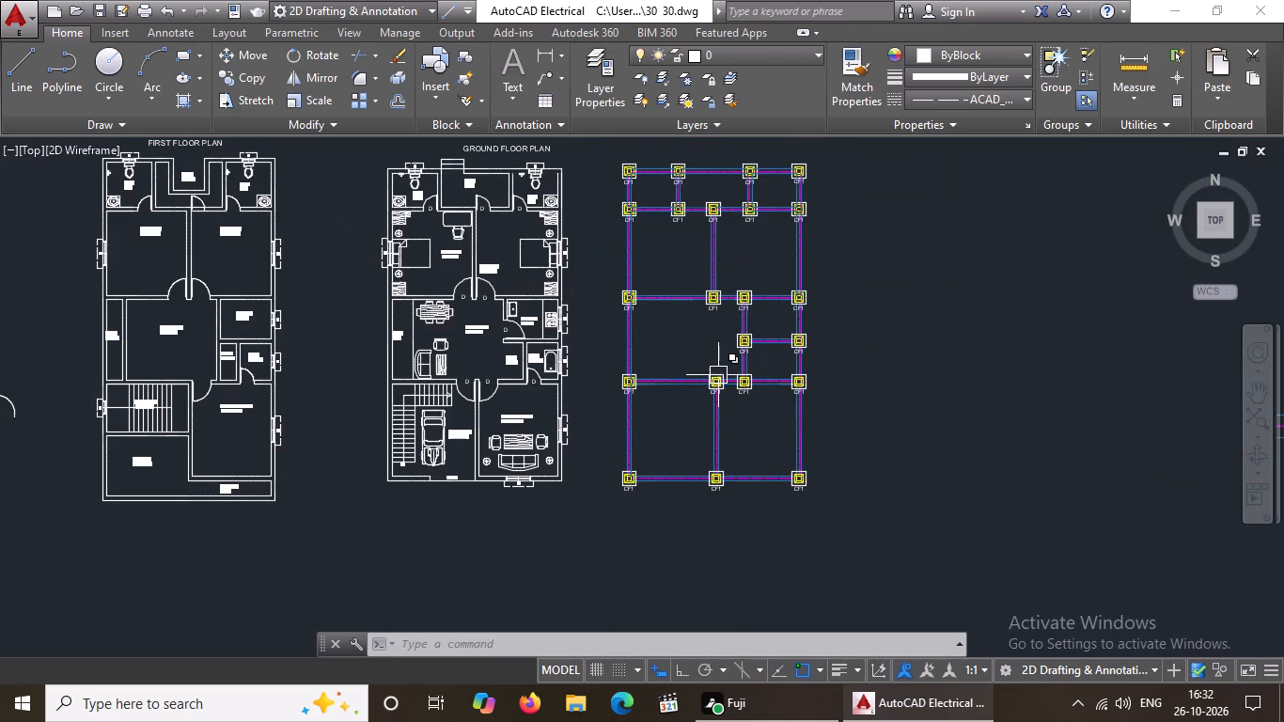
scroll(614, 444, "up", 4)
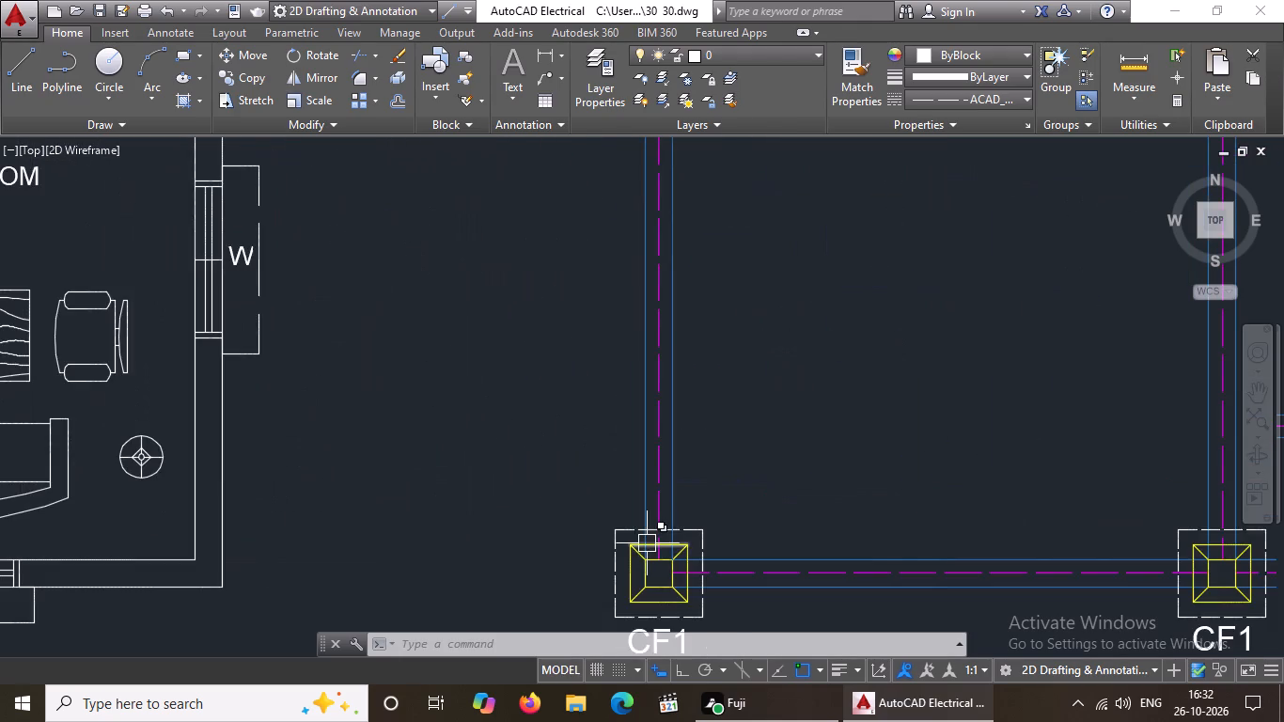
scroll(647, 543, "up", 1)
left_click(614, 521)
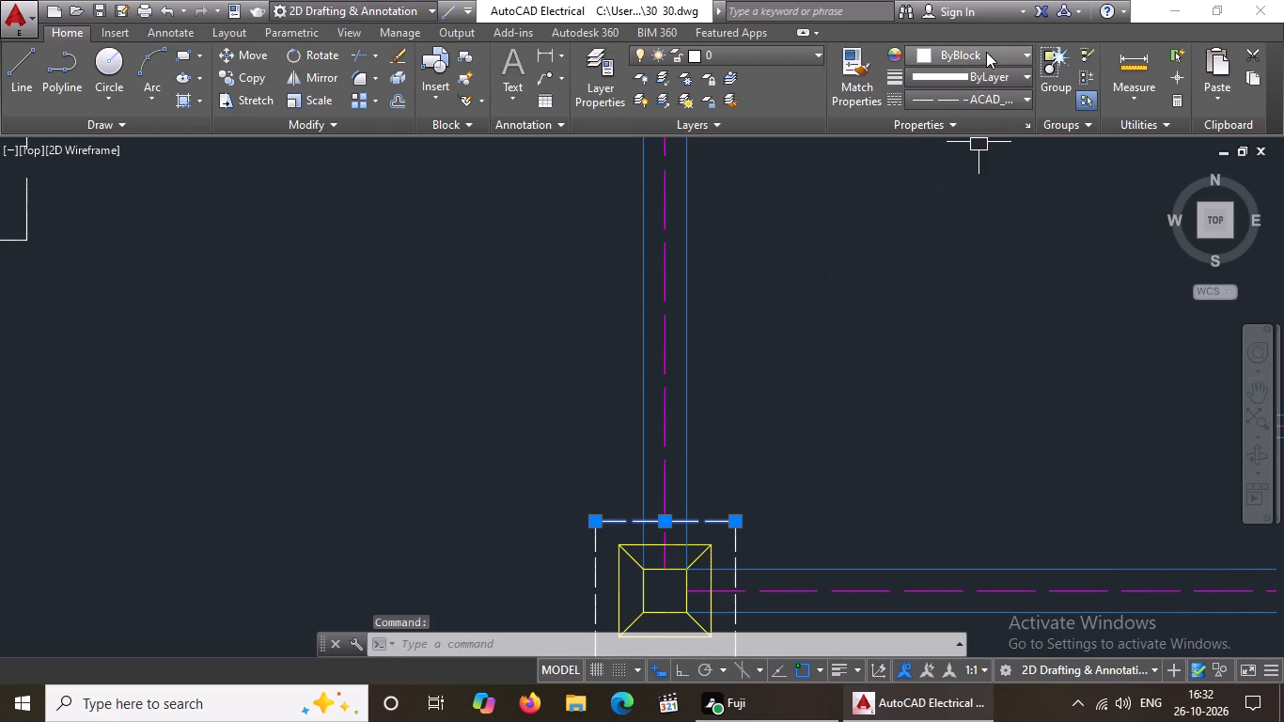
left_click(986, 51)
left_click(959, 246)
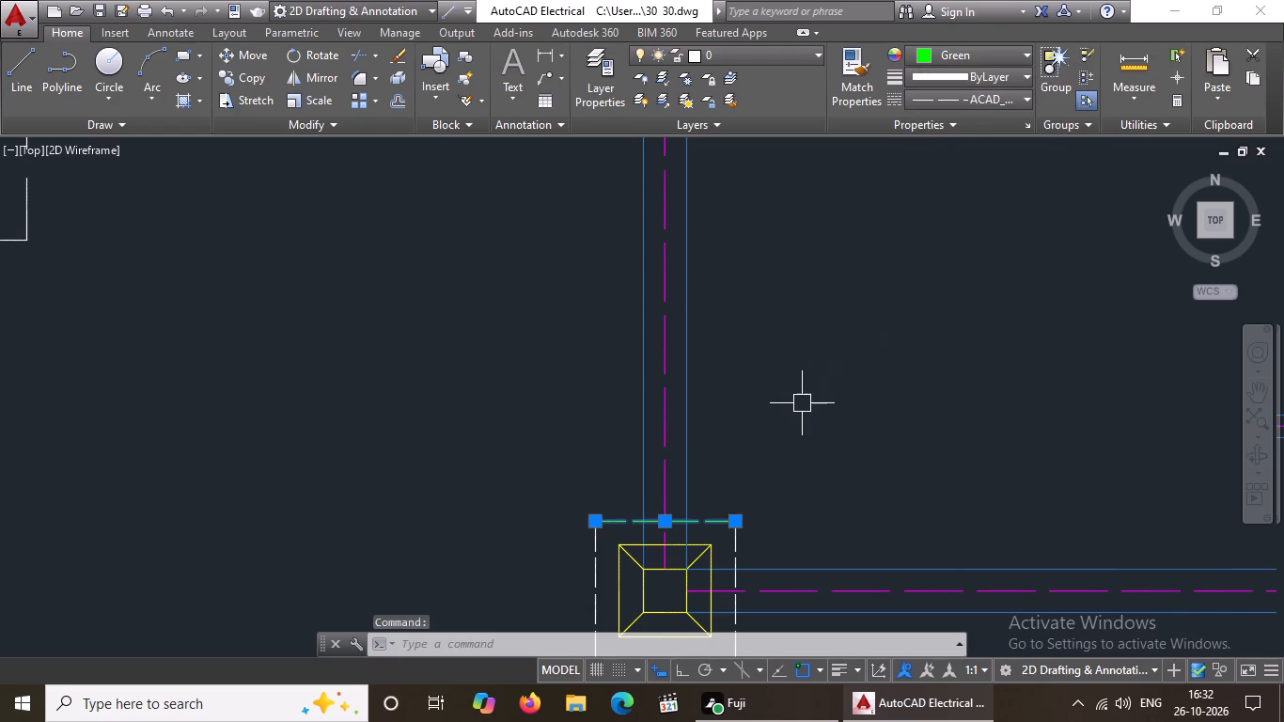
key("Escape")
Change the right, bottom and left dashed outline edges of the lower-left CF1 footing to green.
scroll(765, 418, "down", 2)
scroll(750, 539, "up", 3)
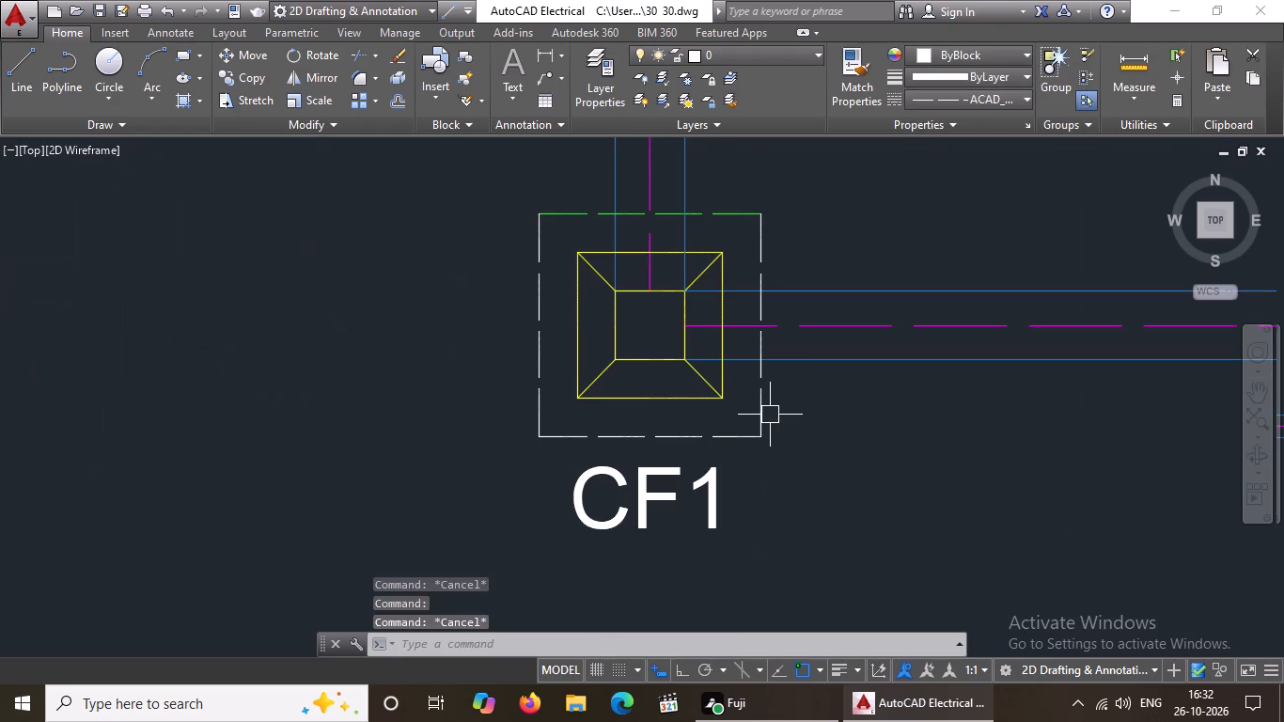
left_click(764, 406)
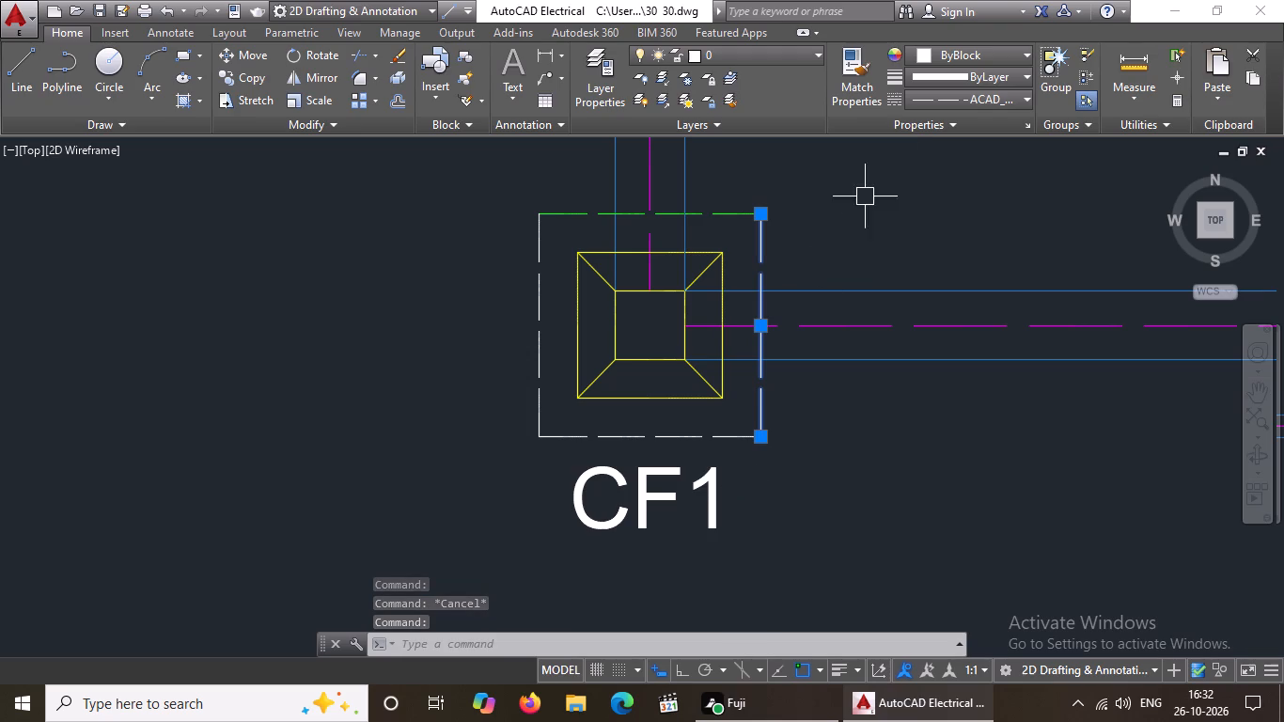
left_click(929, 44)
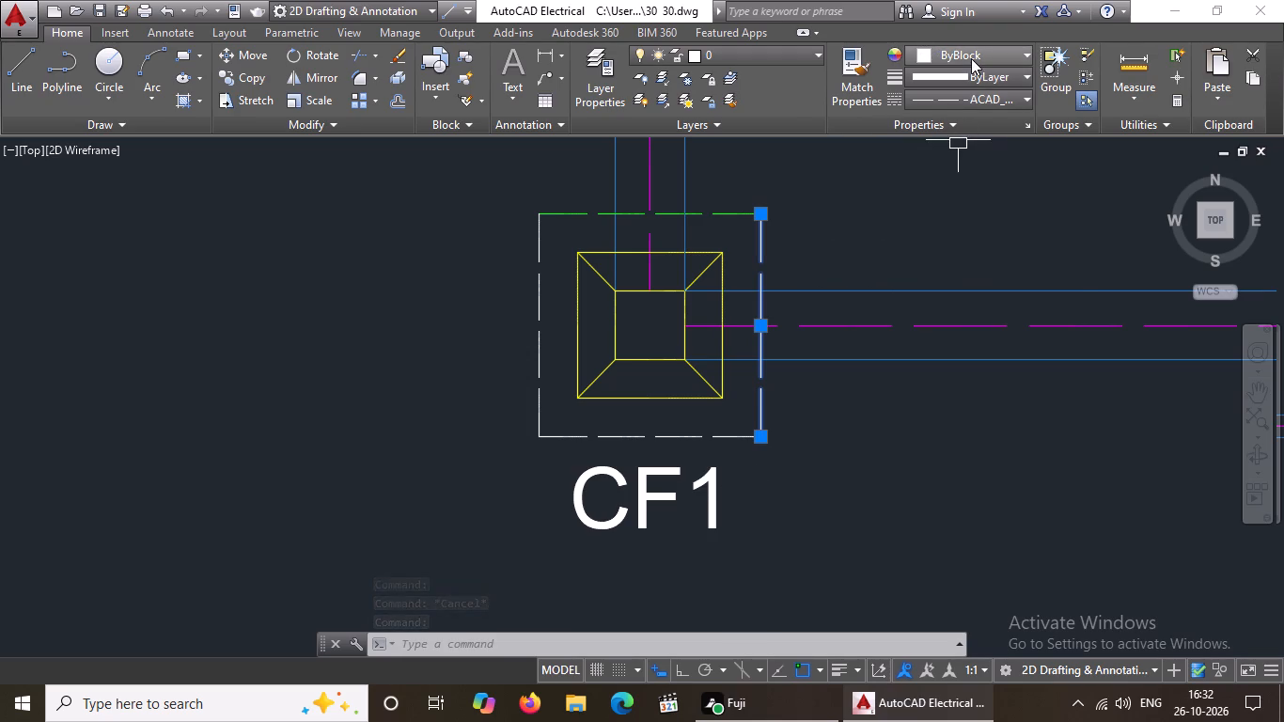
left_click(972, 56)
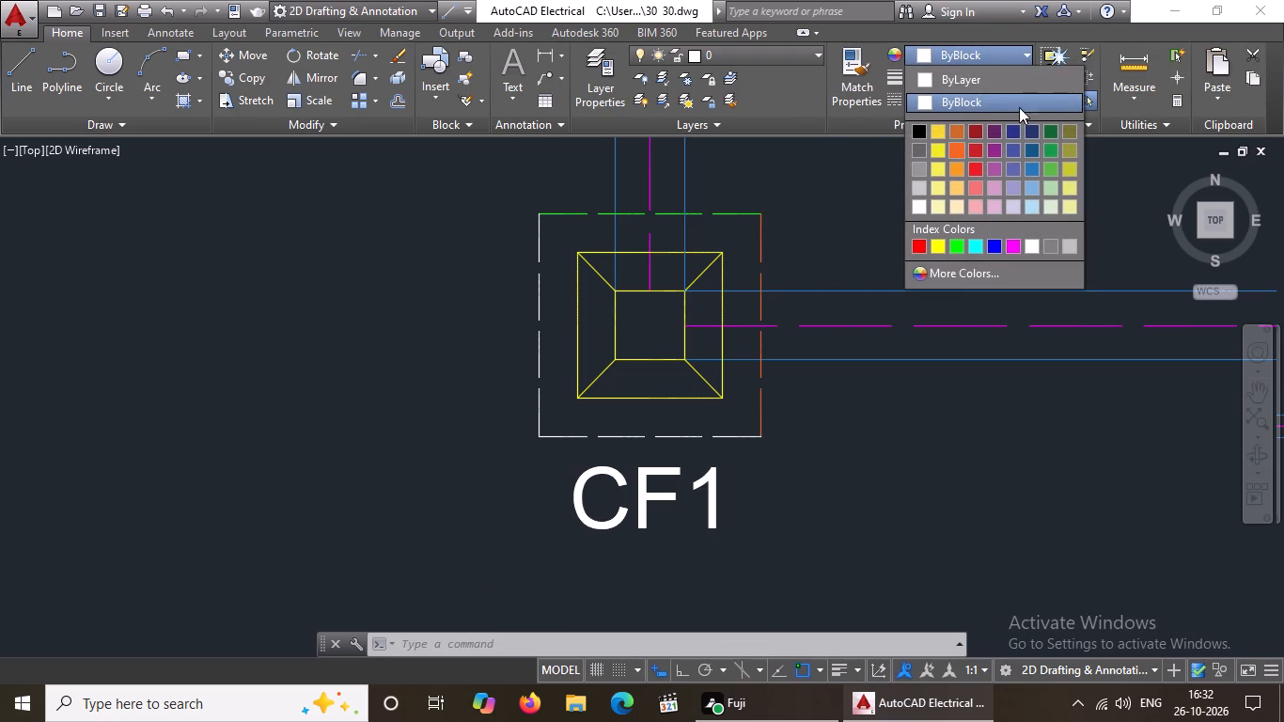
left_click(956, 248)
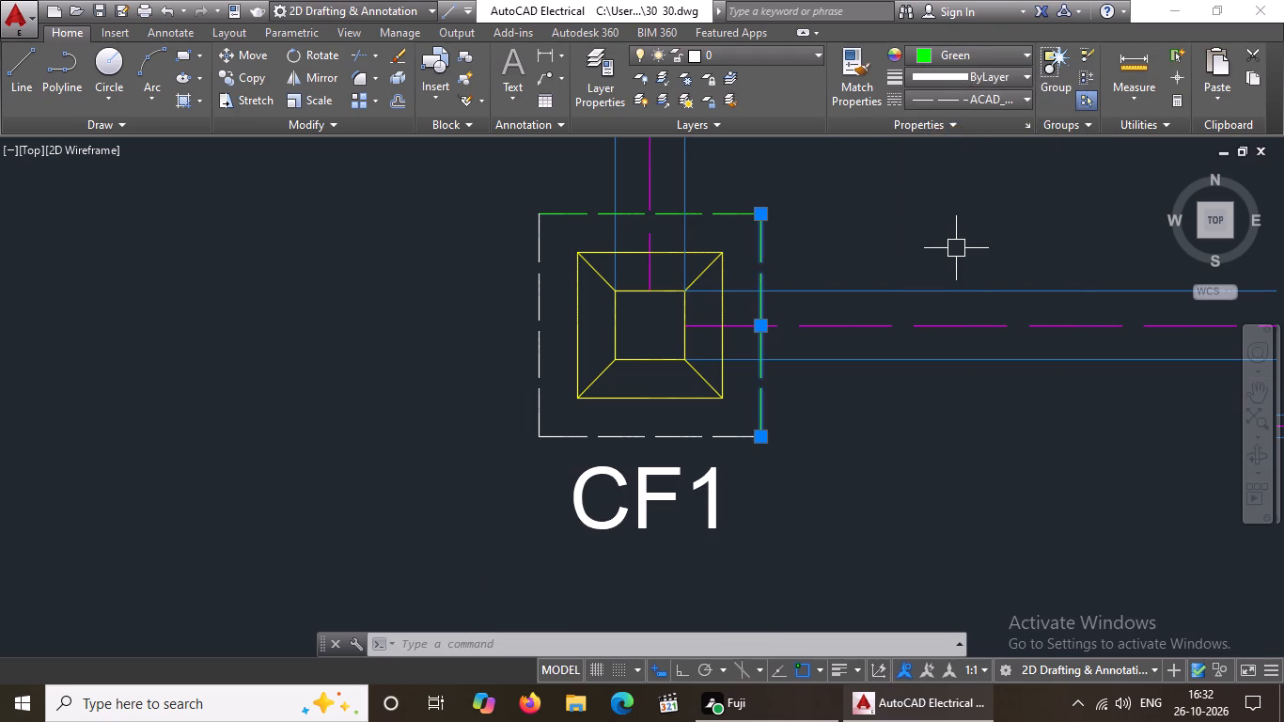
key("Escape")
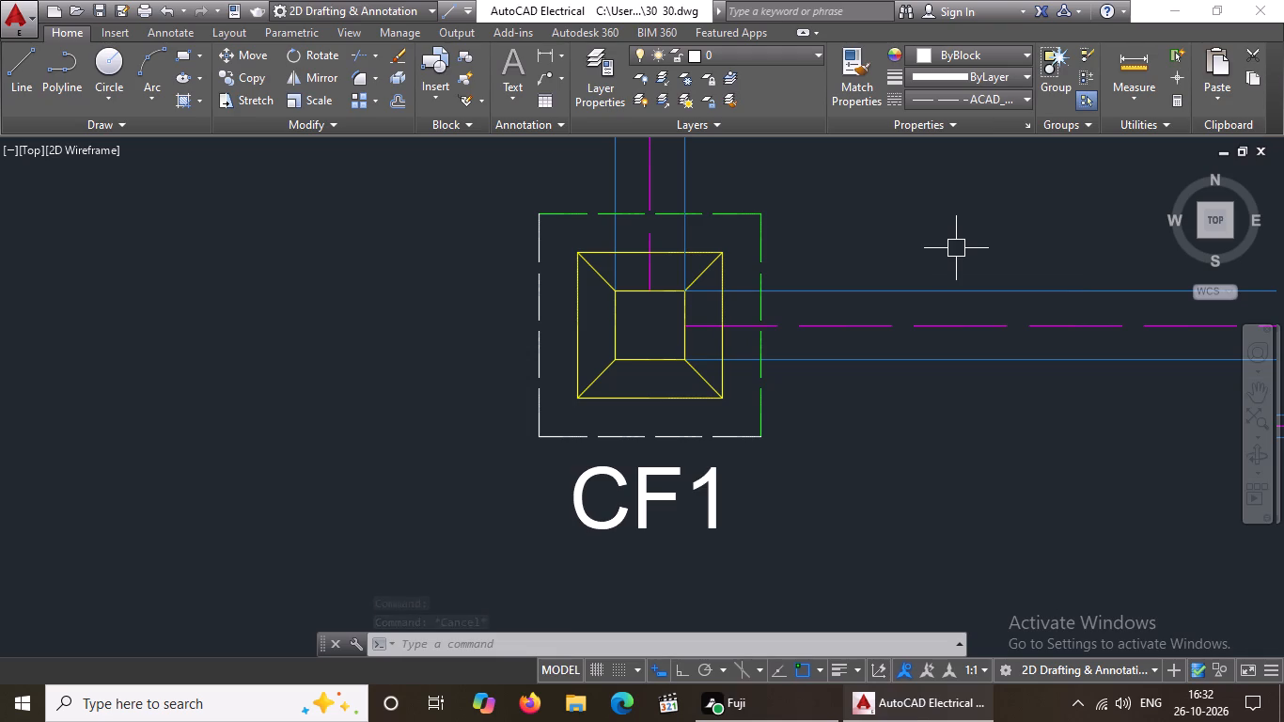
left_click(612, 438)
left_click(934, 48)
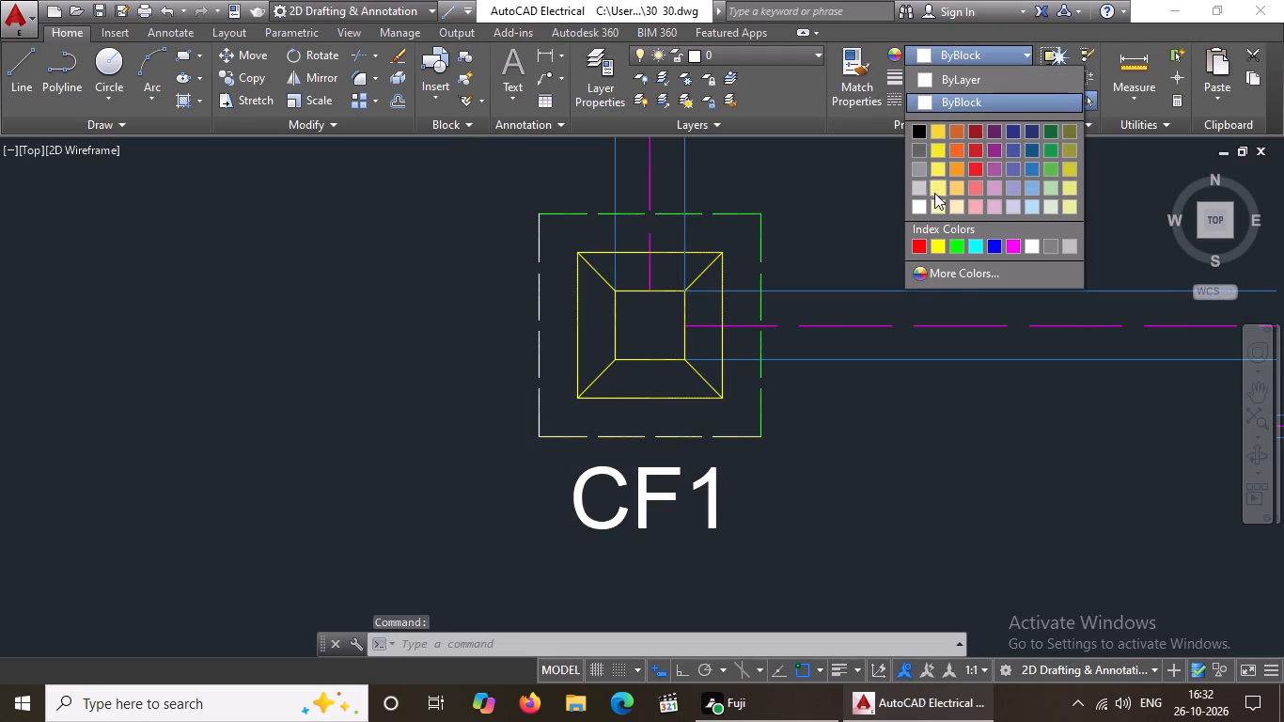
left_click(954, 244)
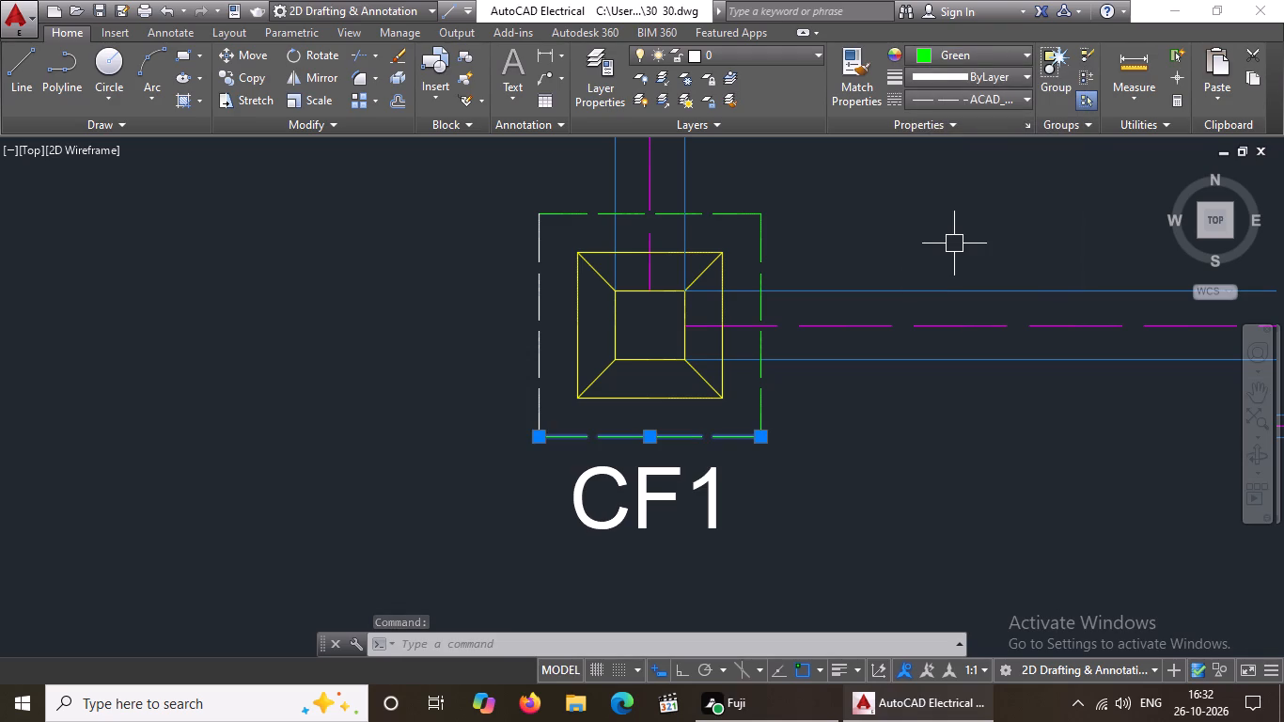
key("Escape")
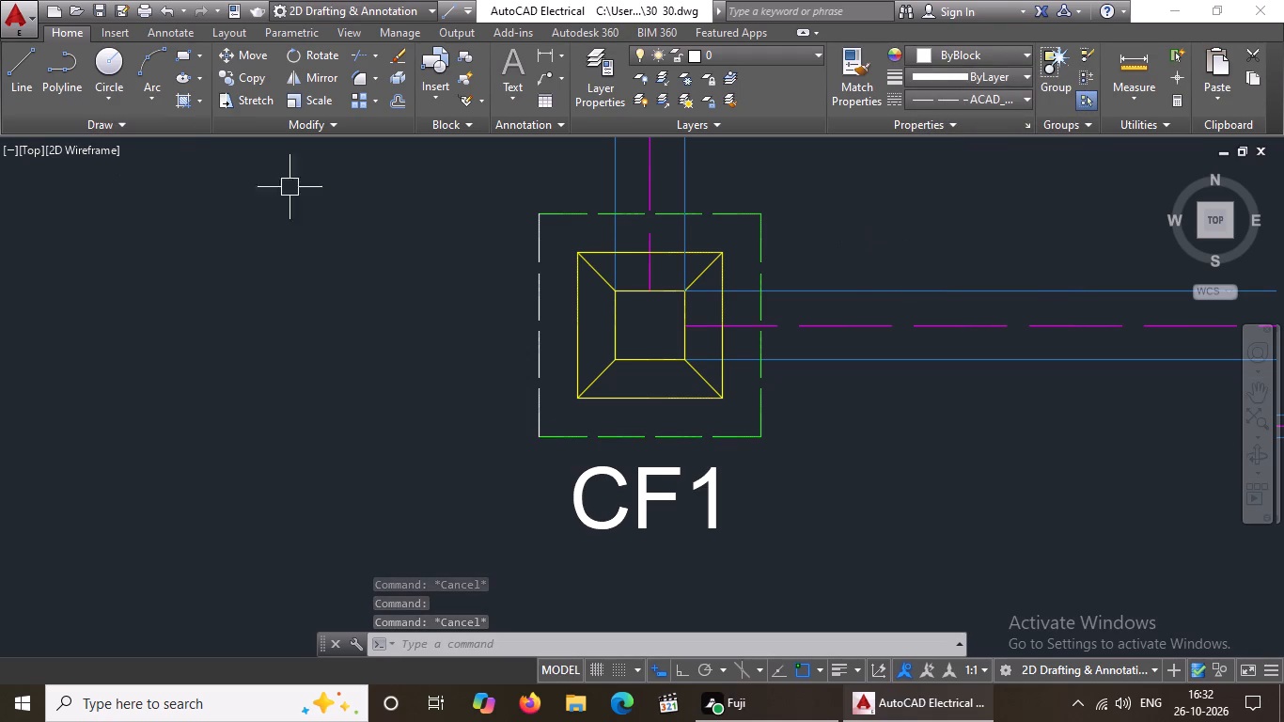
left_click(536, 285)
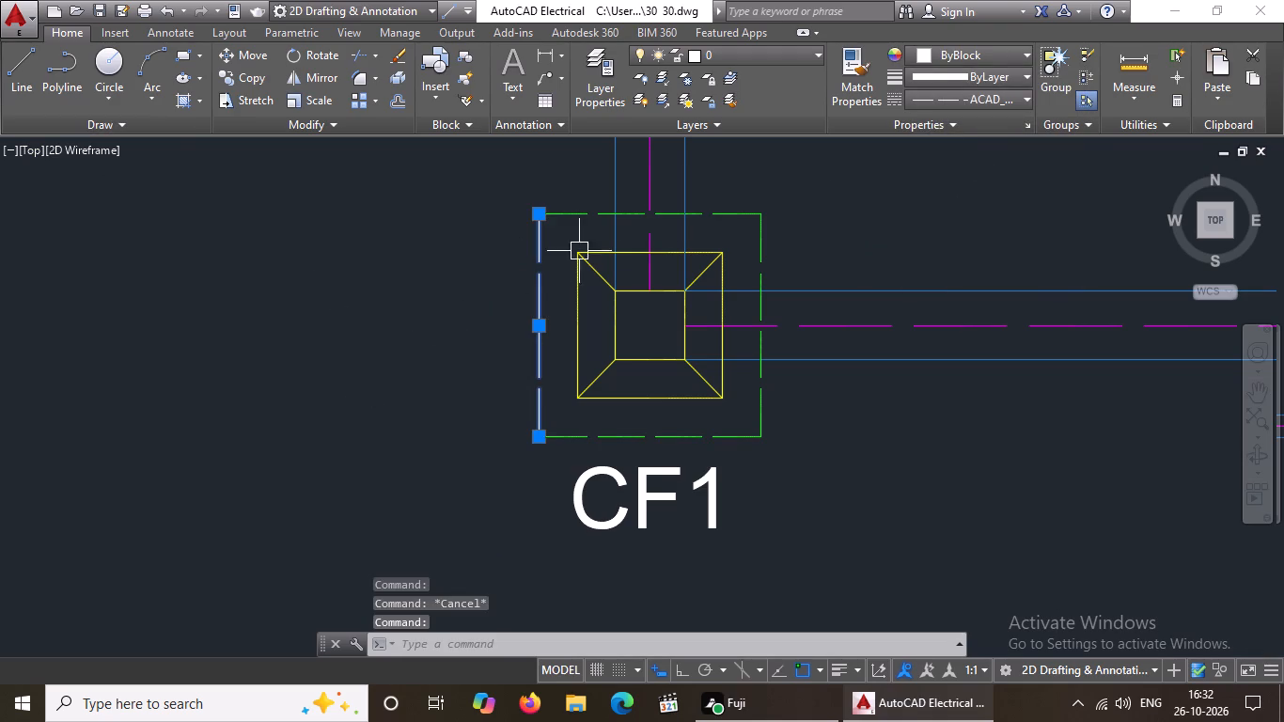
left_click(972, 55)
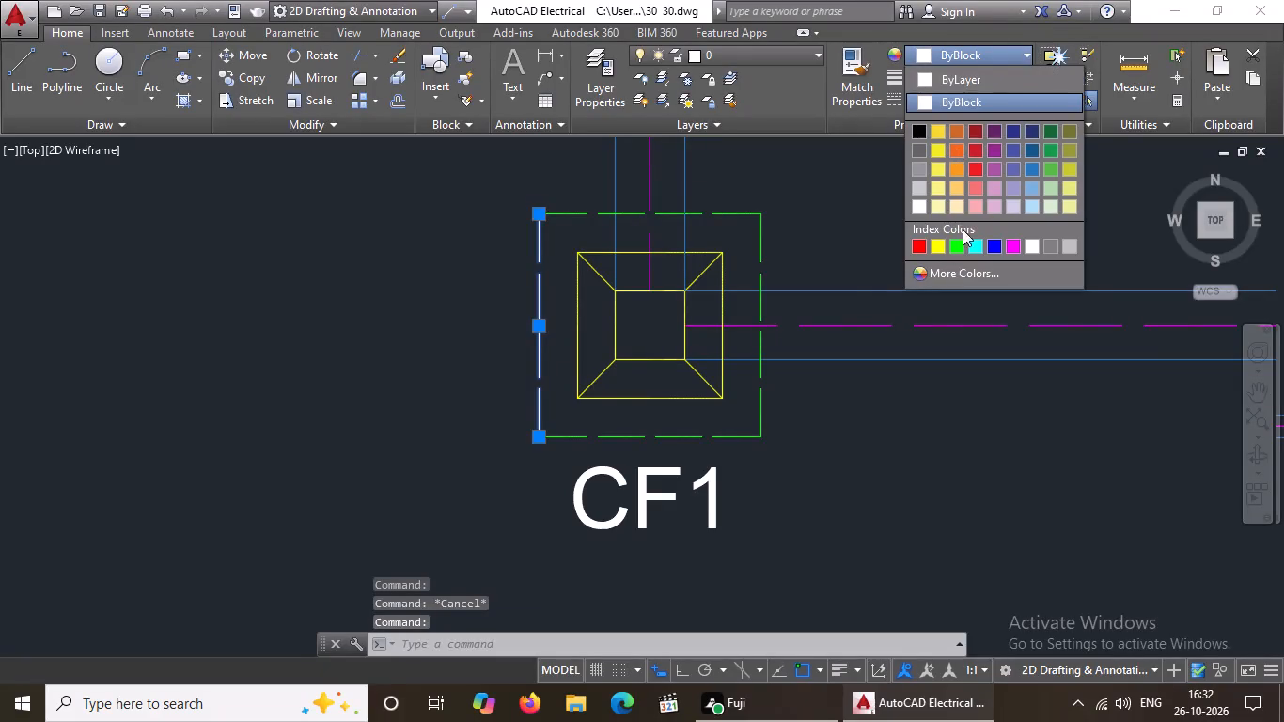
left_click(953, 246)
scroll(822, 260, "down", 3)
key("Escape")
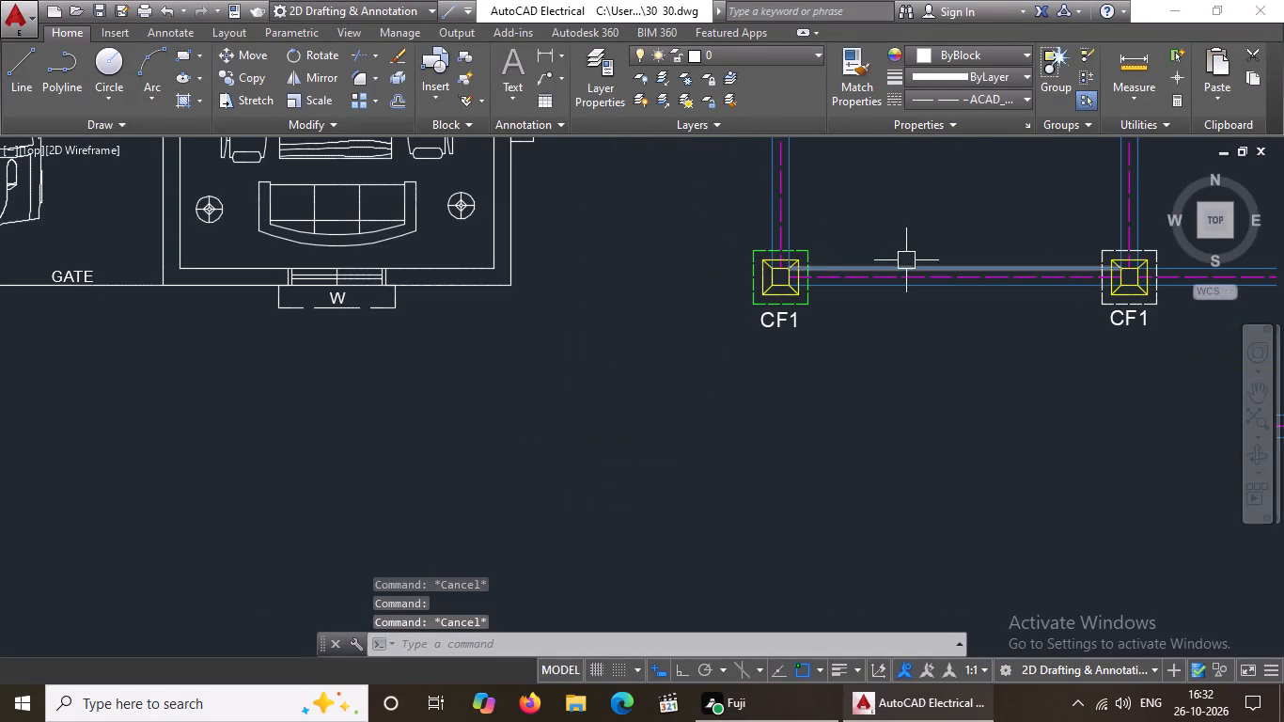
Change the top and right dashed outline edges of the bottom row's middle CF1 footing to green.
scroll(918, 252, "up", 3)
scroll(770, 243, "down", 4)
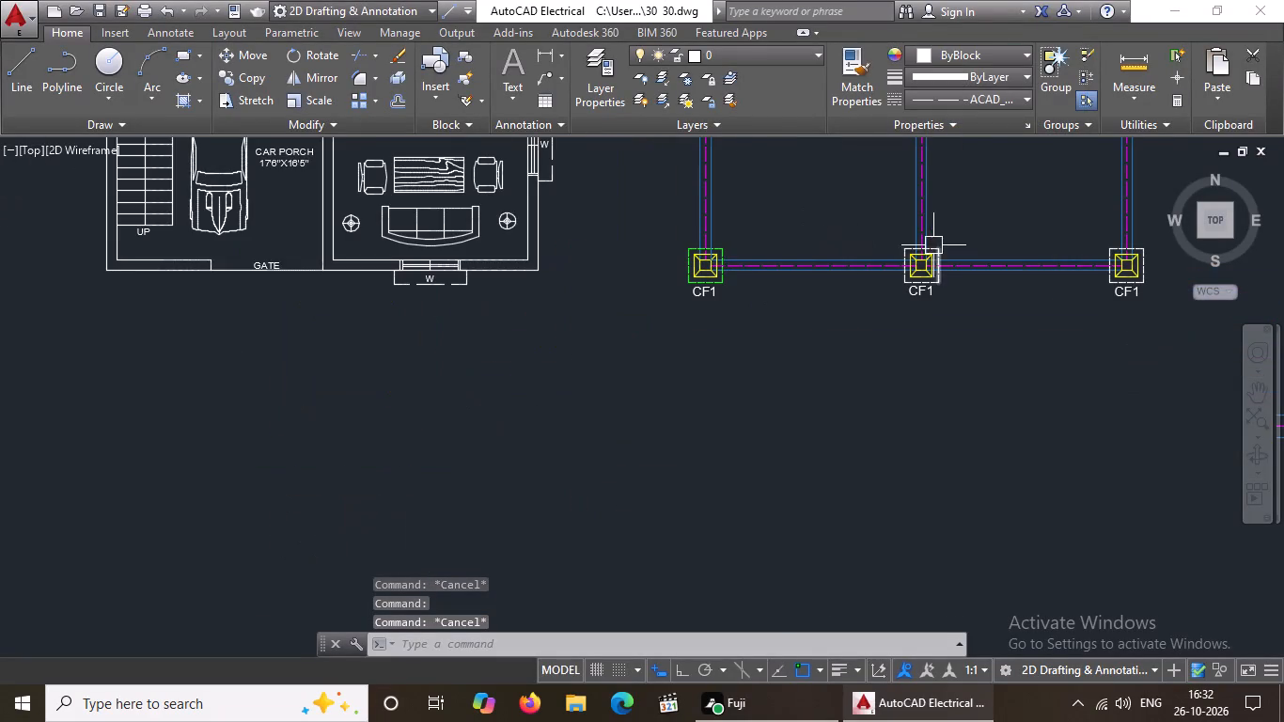
scroll(933, 245, "up", 4)
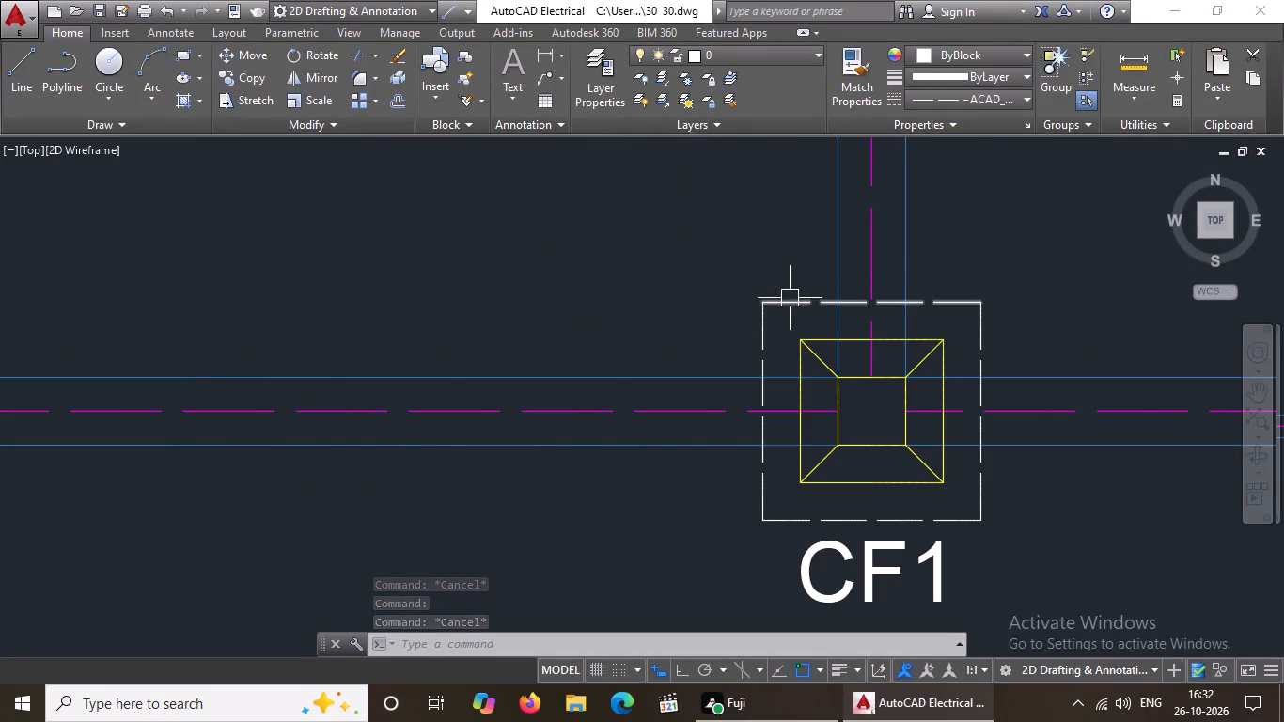
left_click(791, 298)
left_click(983, 54)
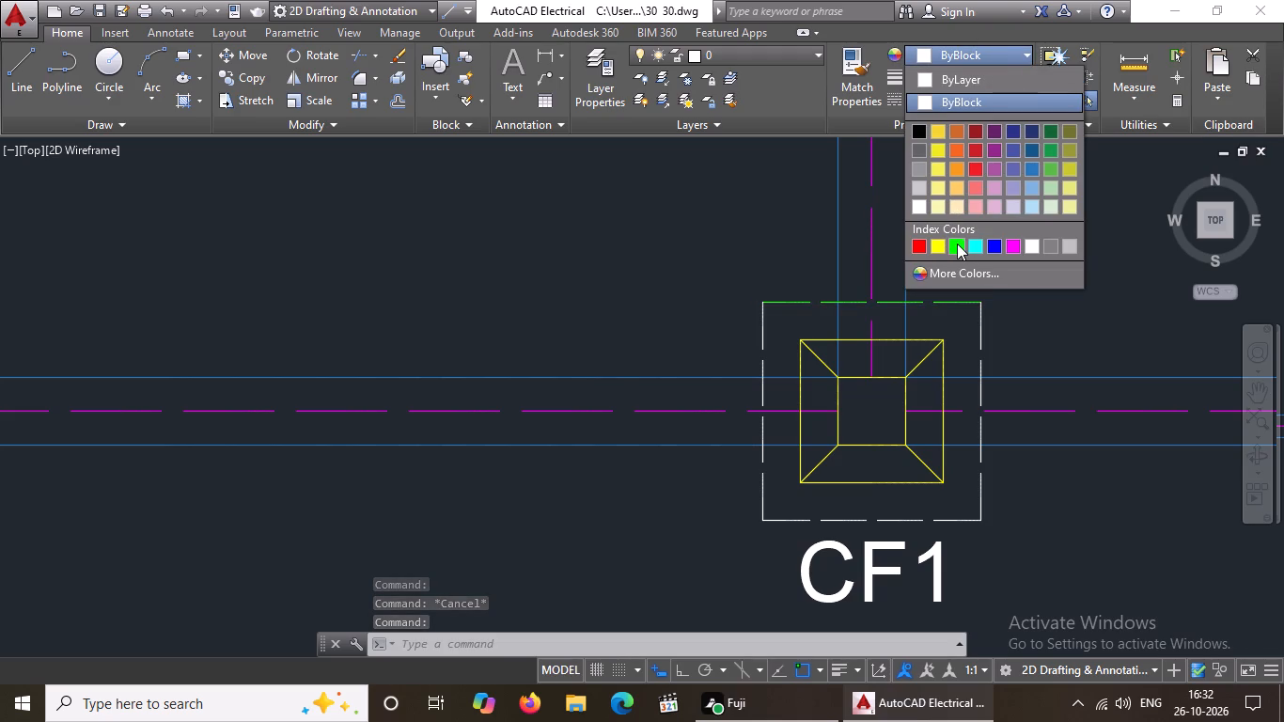
left_click(954, 245)
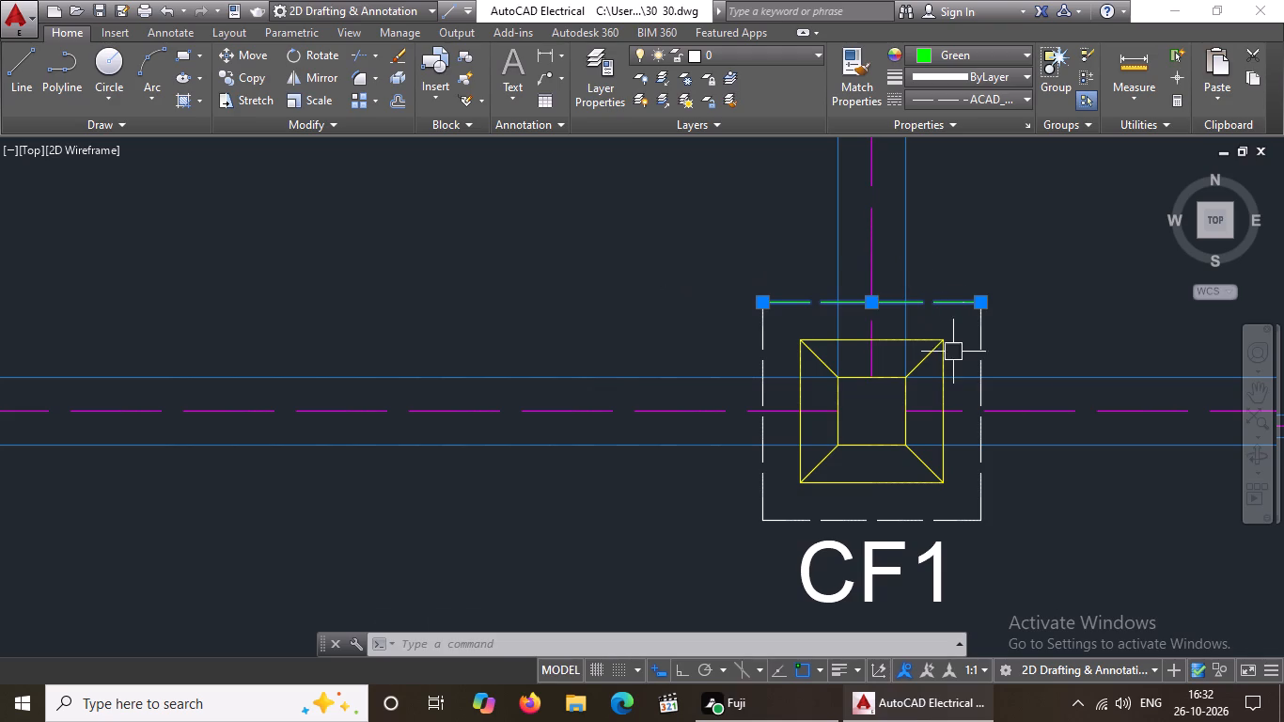
left_click(977, 347)
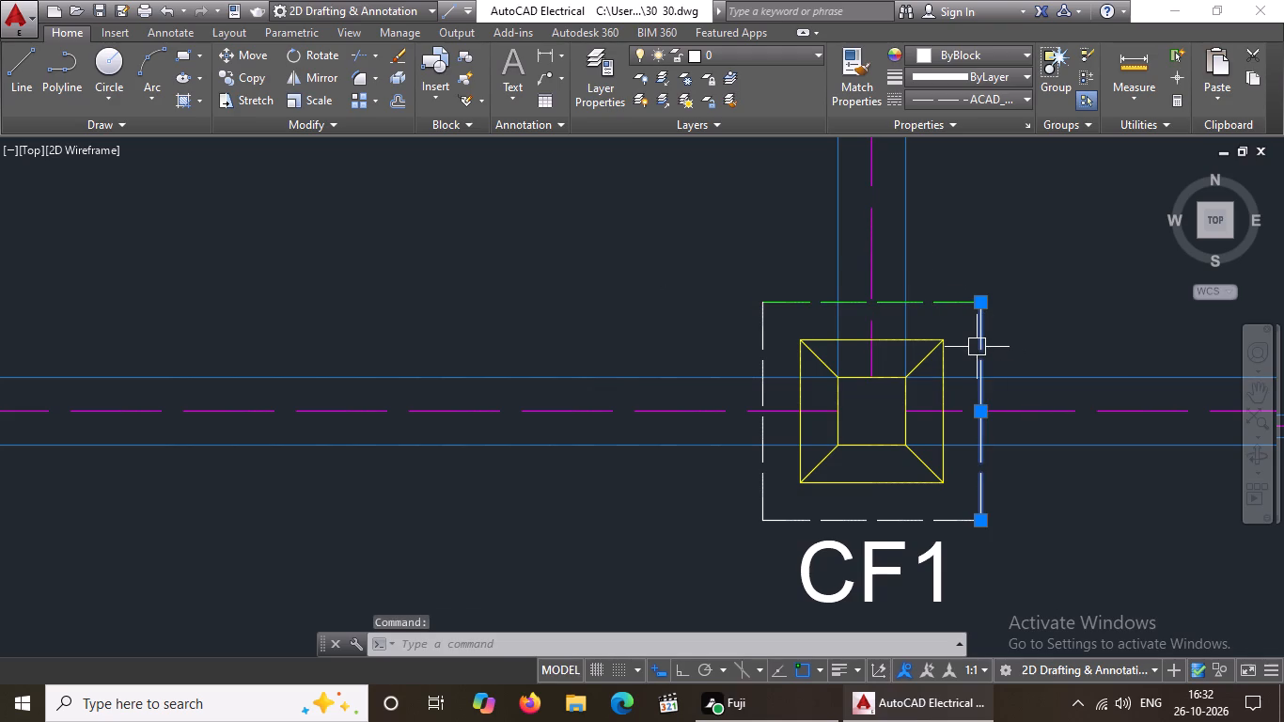
left_click(993, 45)
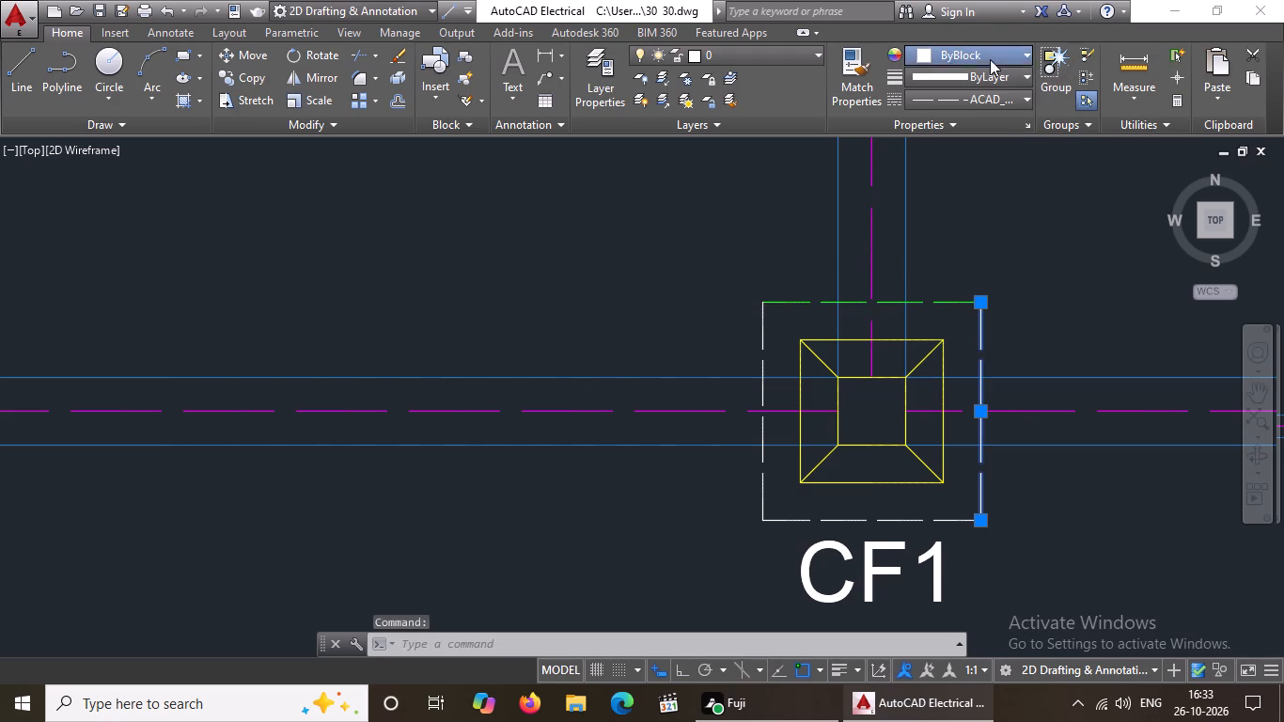
left_click(961, 250)
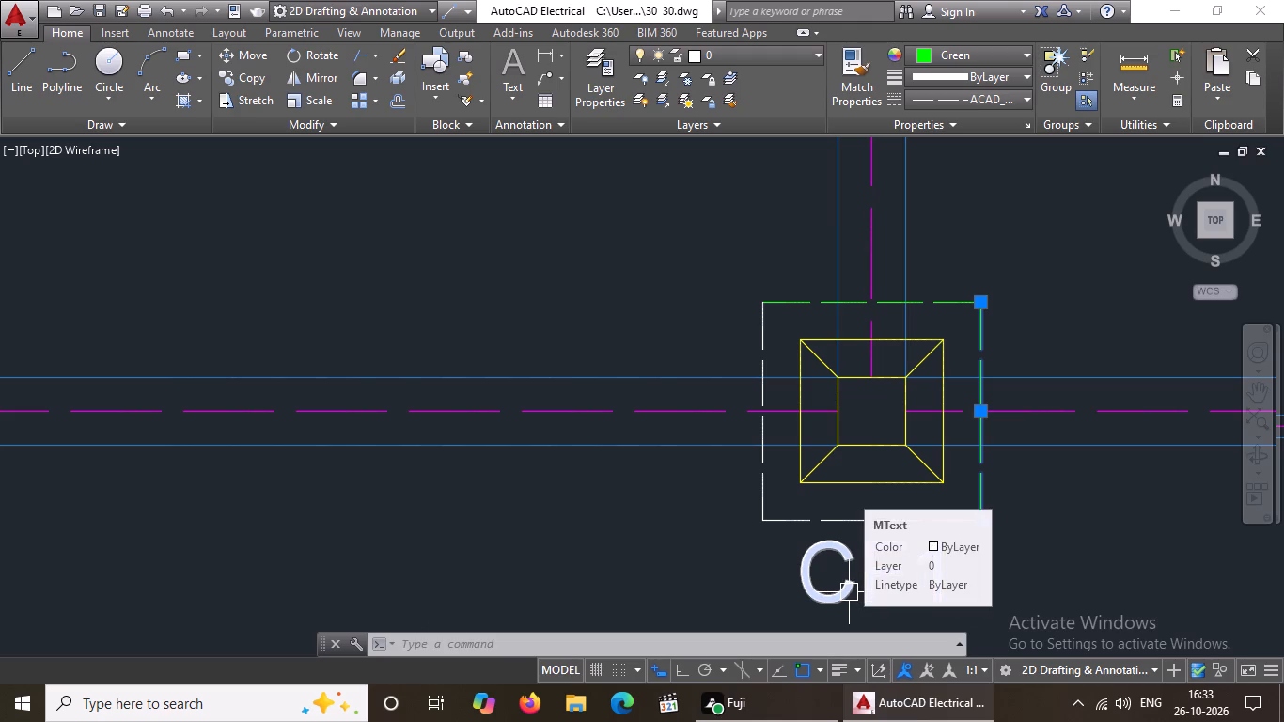
Change the bottom and left dashed outline edges of the bottom row's middle CF1 footing to green.
left_click(808, 514)
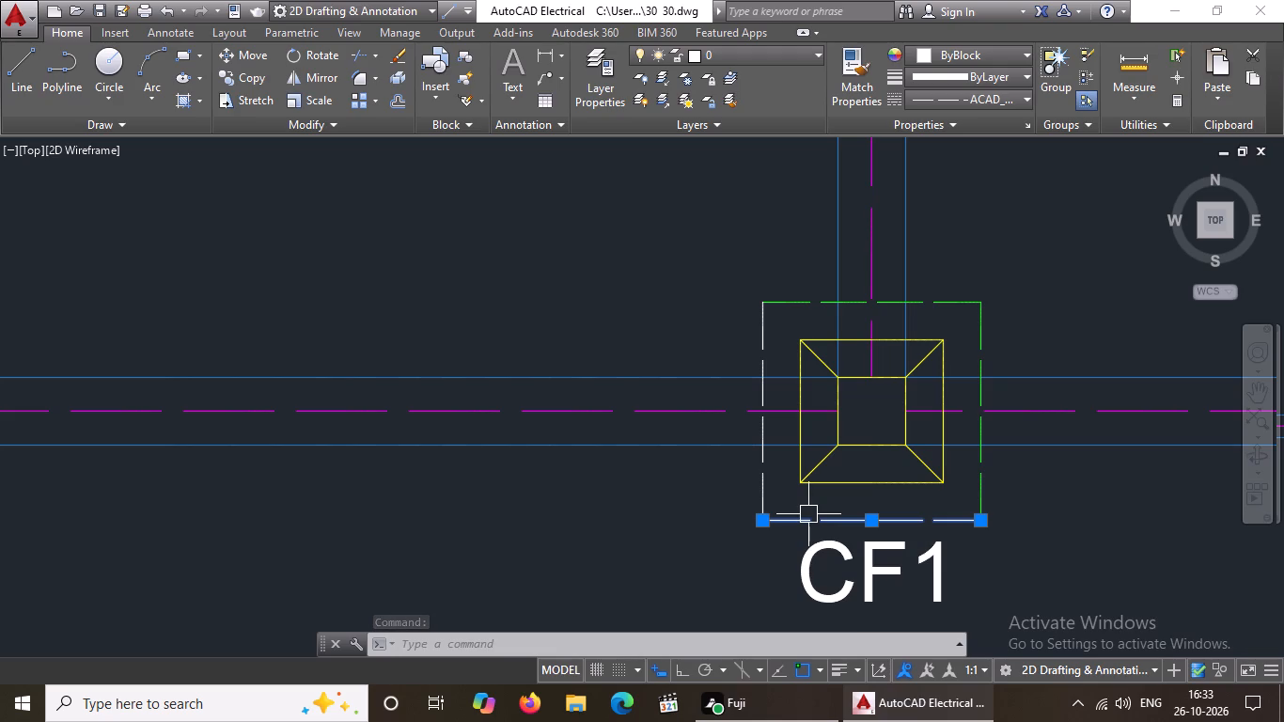
left_click(961, 54)
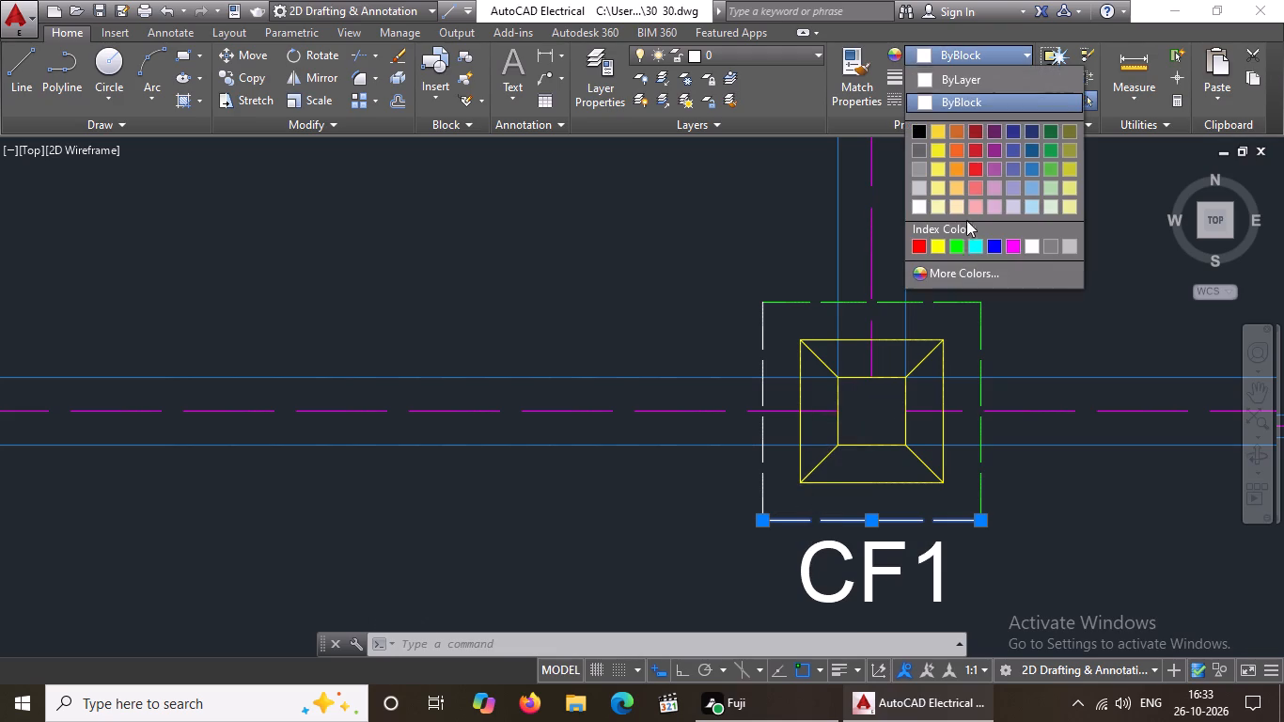
left_click(962, 243)
left_click(766, 467)
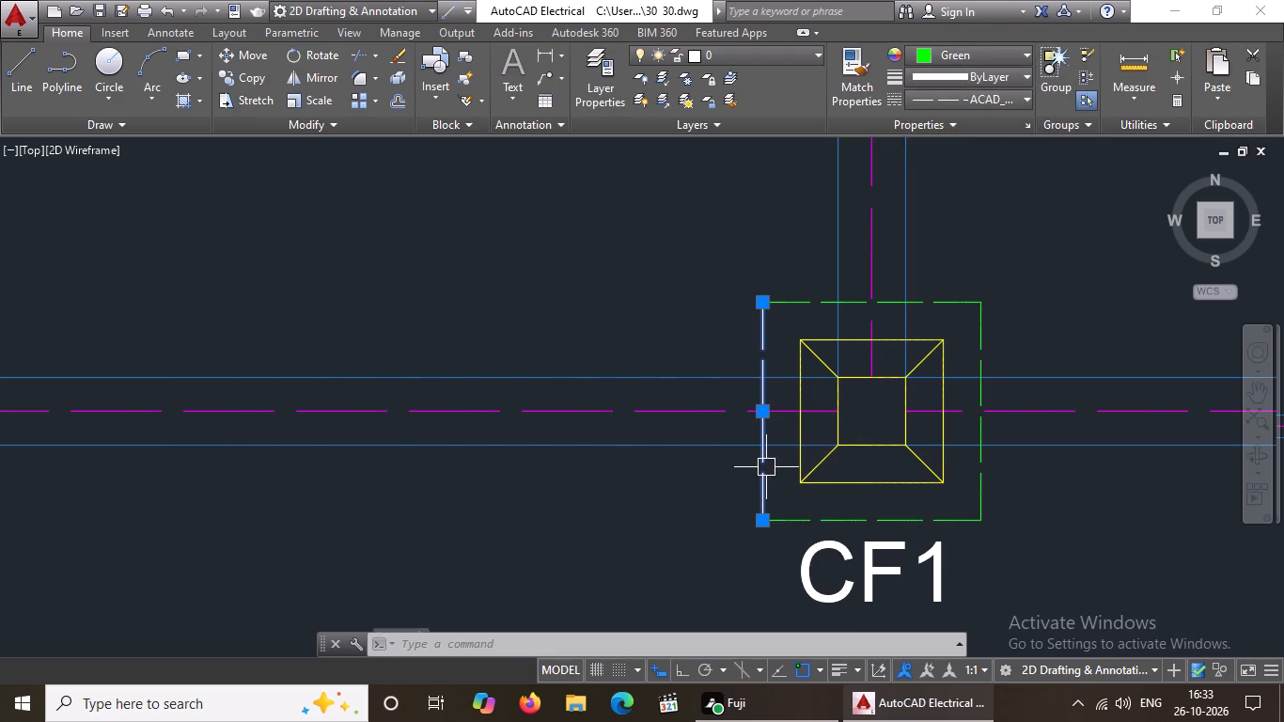
left_click(949, 54)
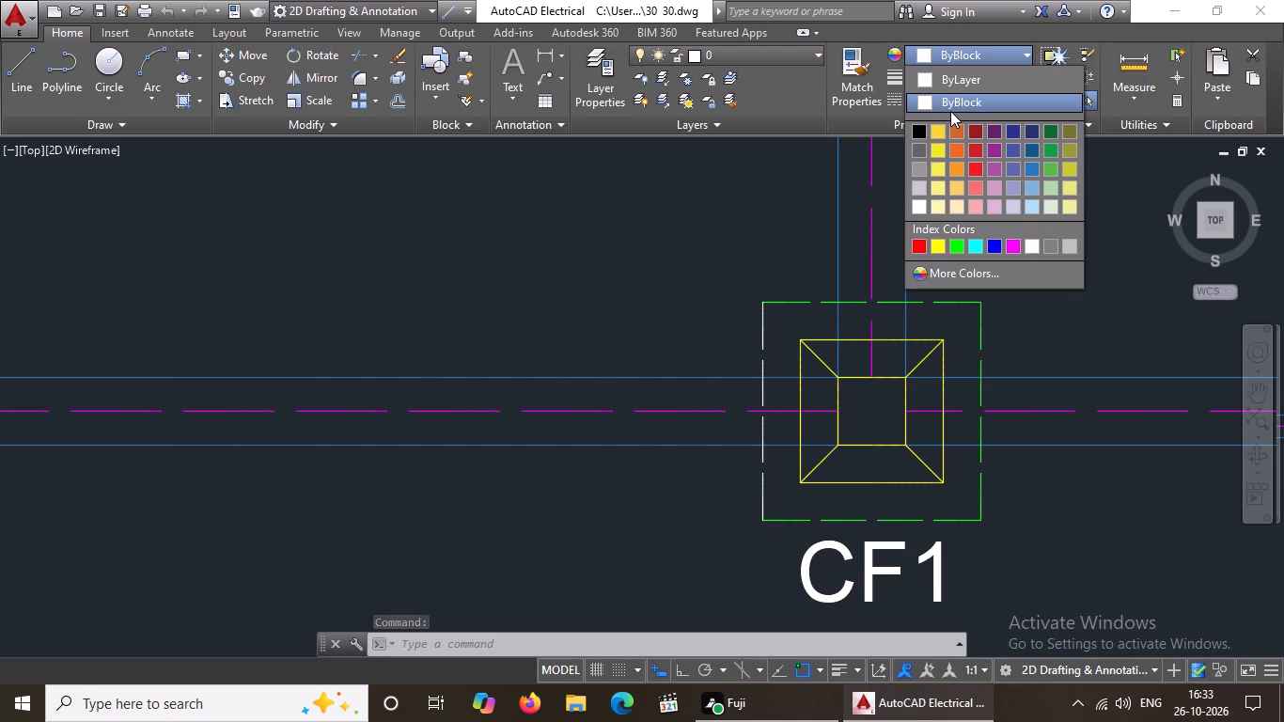
left_click(956, 244)
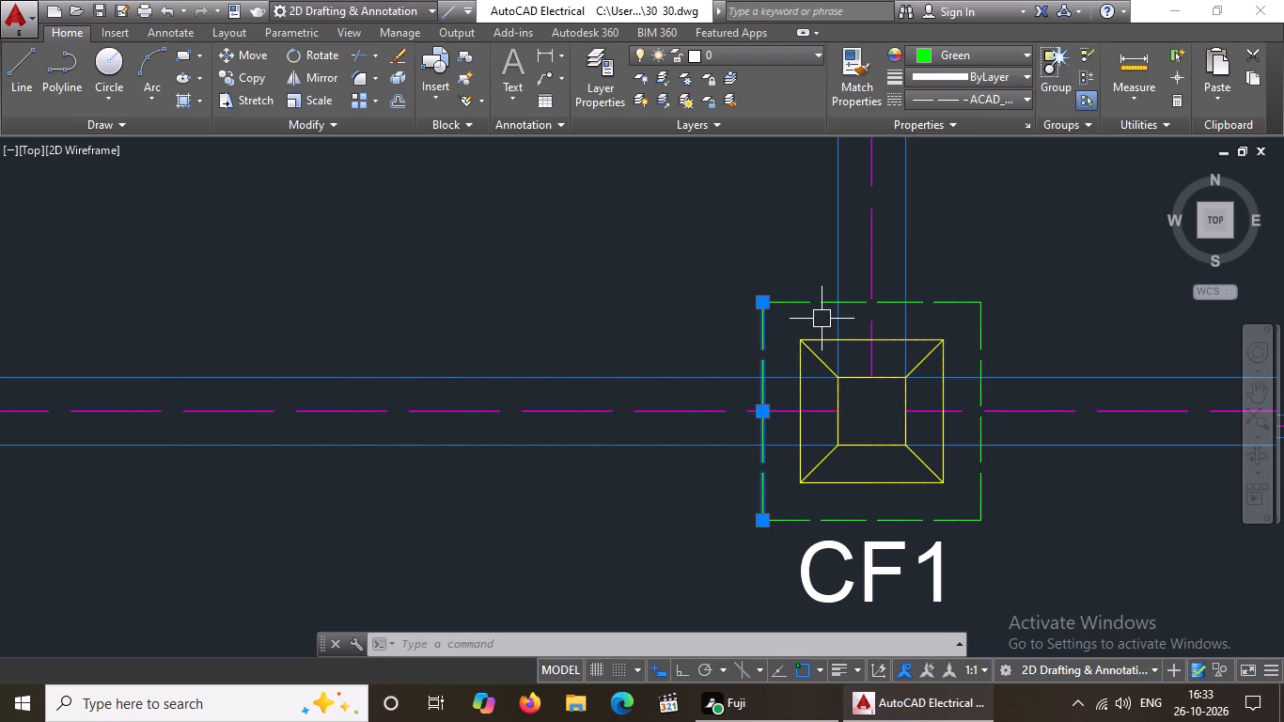
scroll(822, 319, "down", 4)
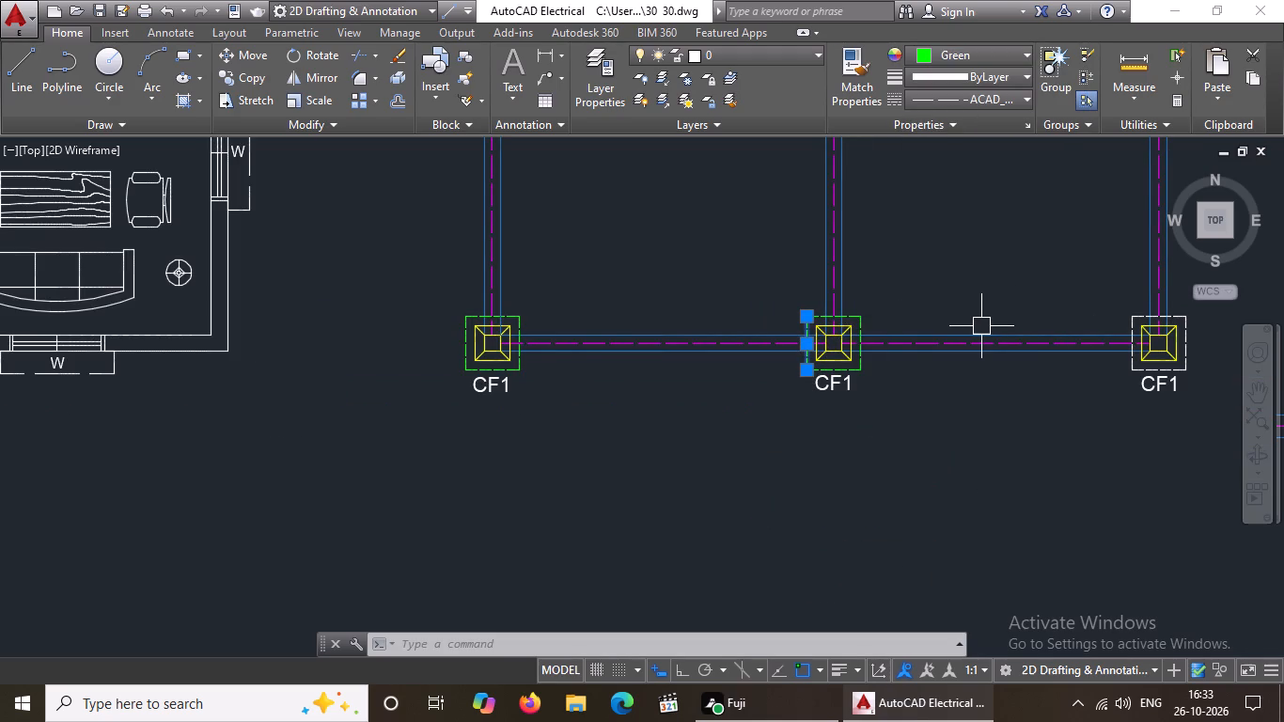
key("Escape")
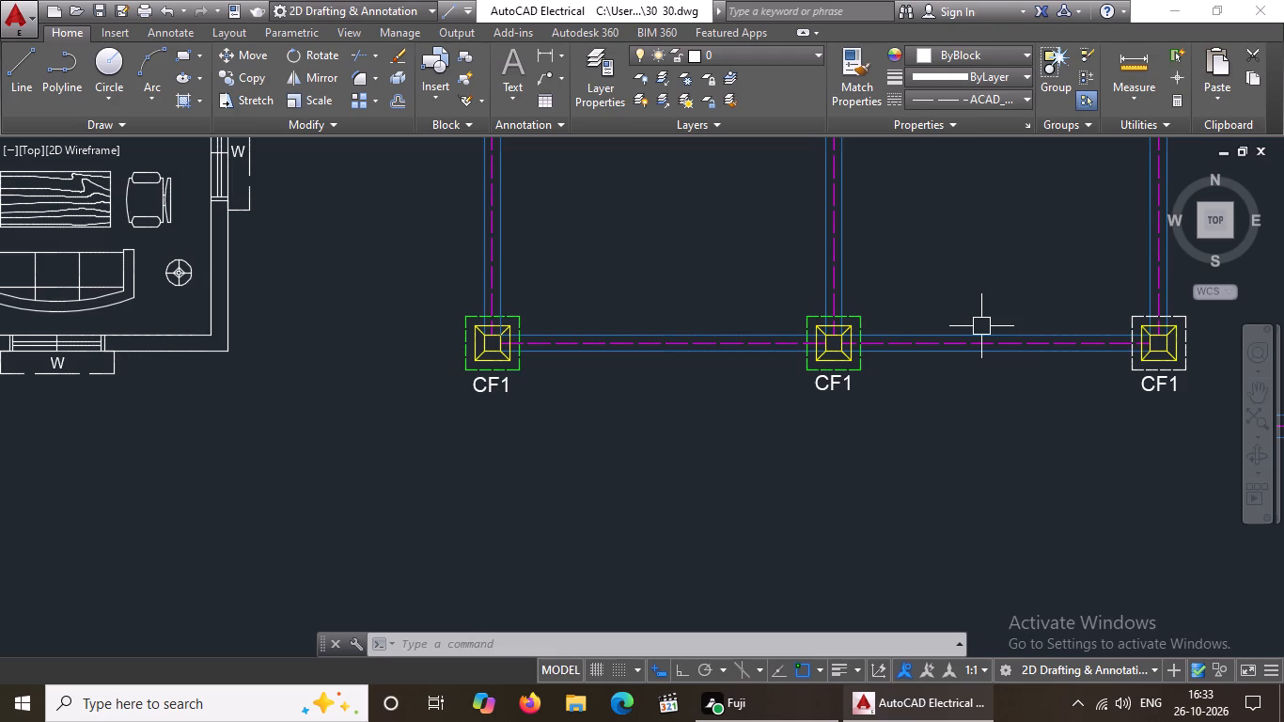
Change the top dashed outline edge of the lower-right CF1 footing to green.
scroll(963, 340, "down", 3)
scroll(1010, 326, "up", 6)
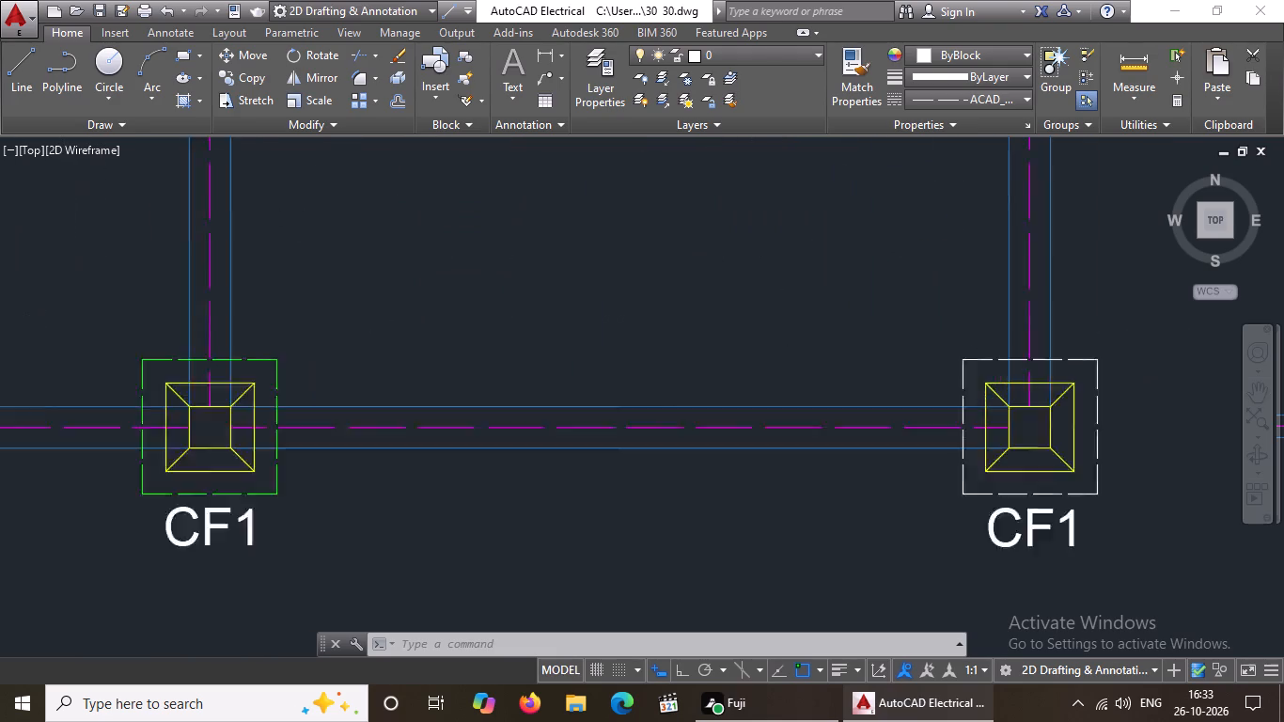
left_click(981, 364)
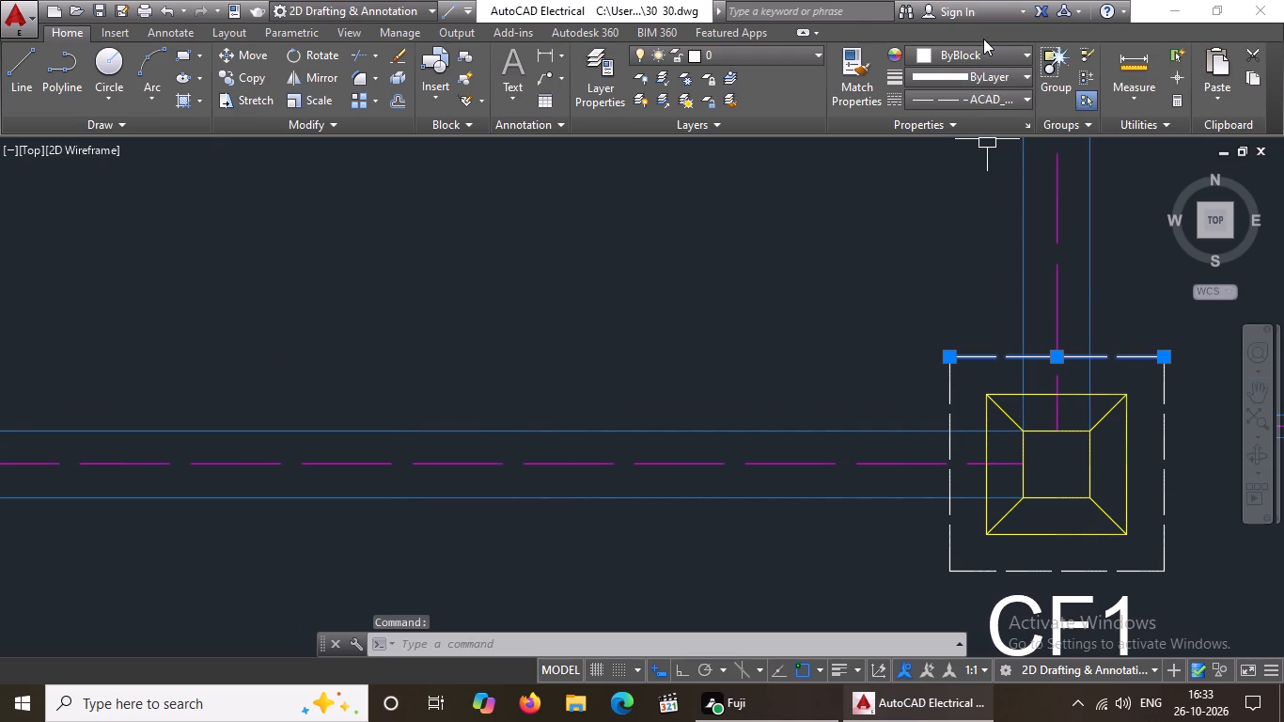
left_click(982, 50)
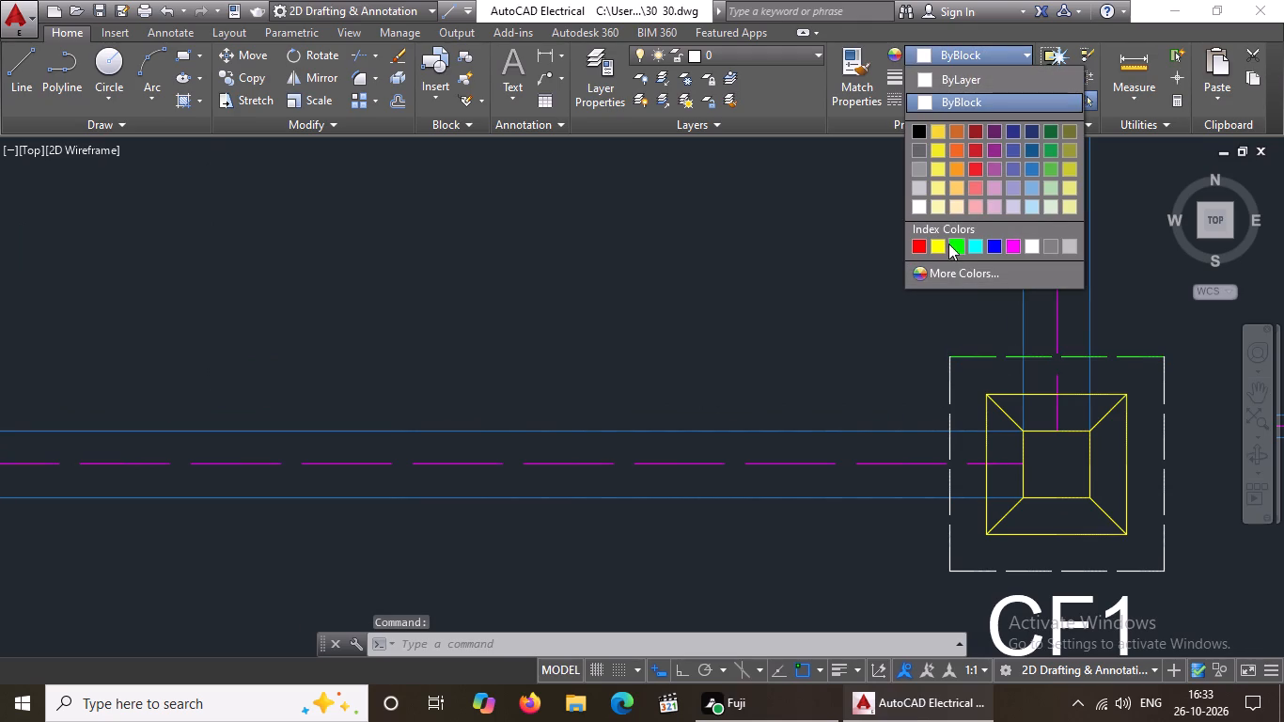
left_click(954, 242)
key("Escape")
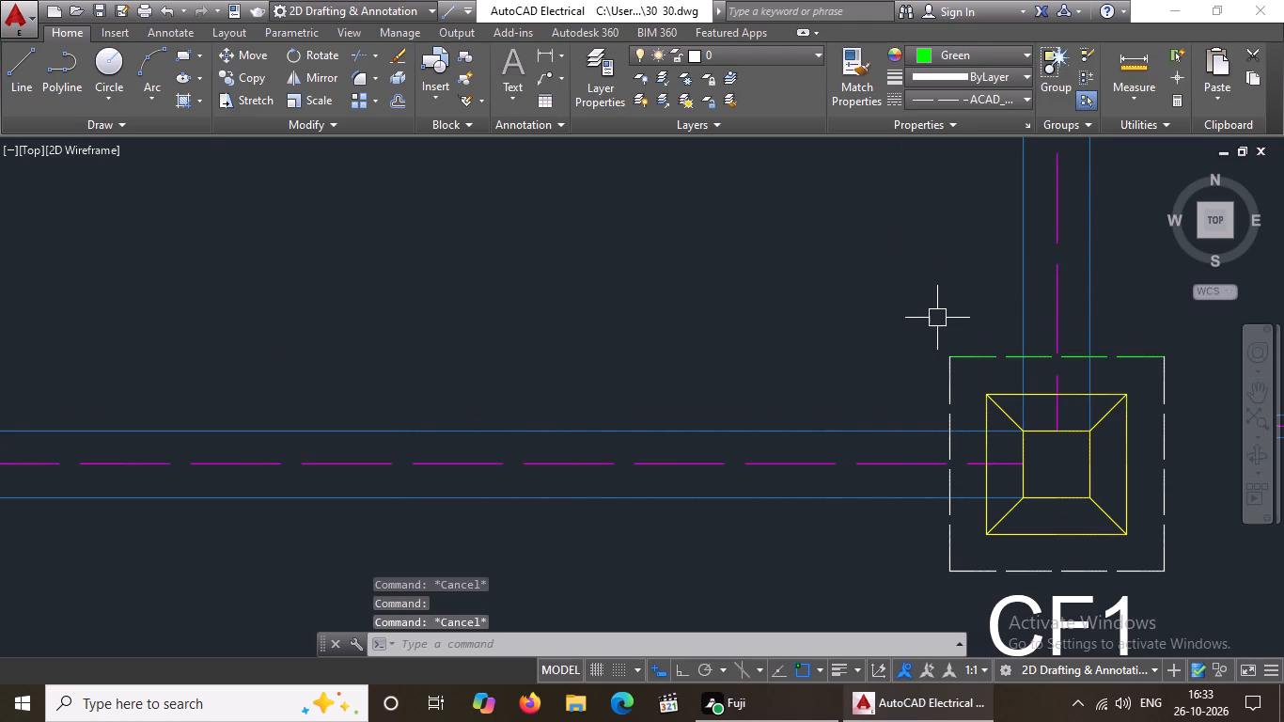
Change the right, bottom and left dashed outline edges of the lower-right CF1 footing to green.
scroll(937, 318, "down", 3)
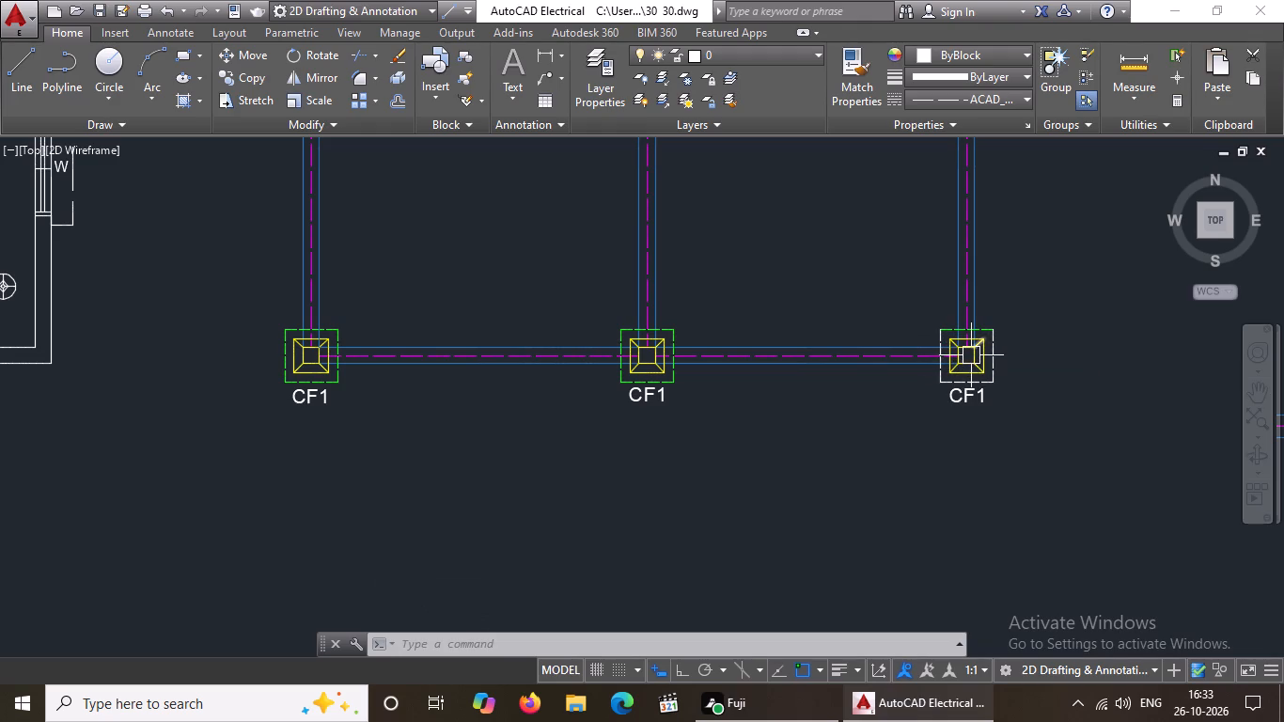
scroll(971, 351, "up", 3)
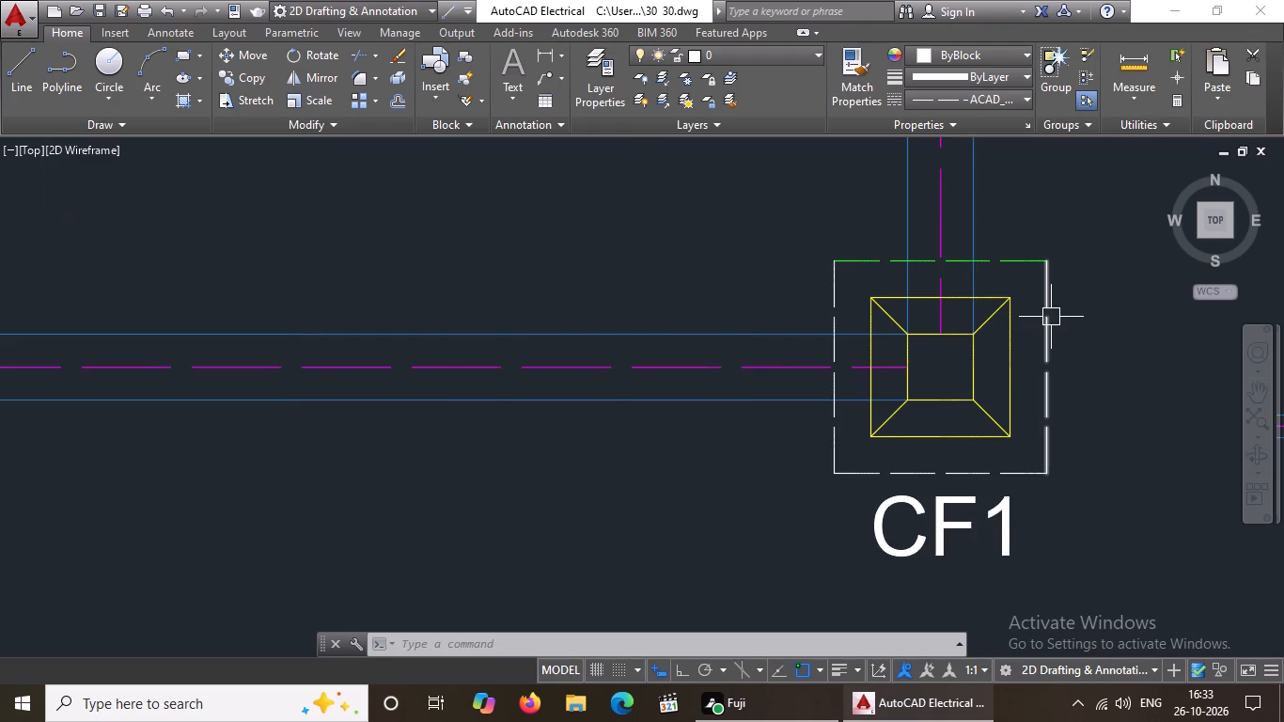
left_click(1048, 322)
left_click(951, 55)
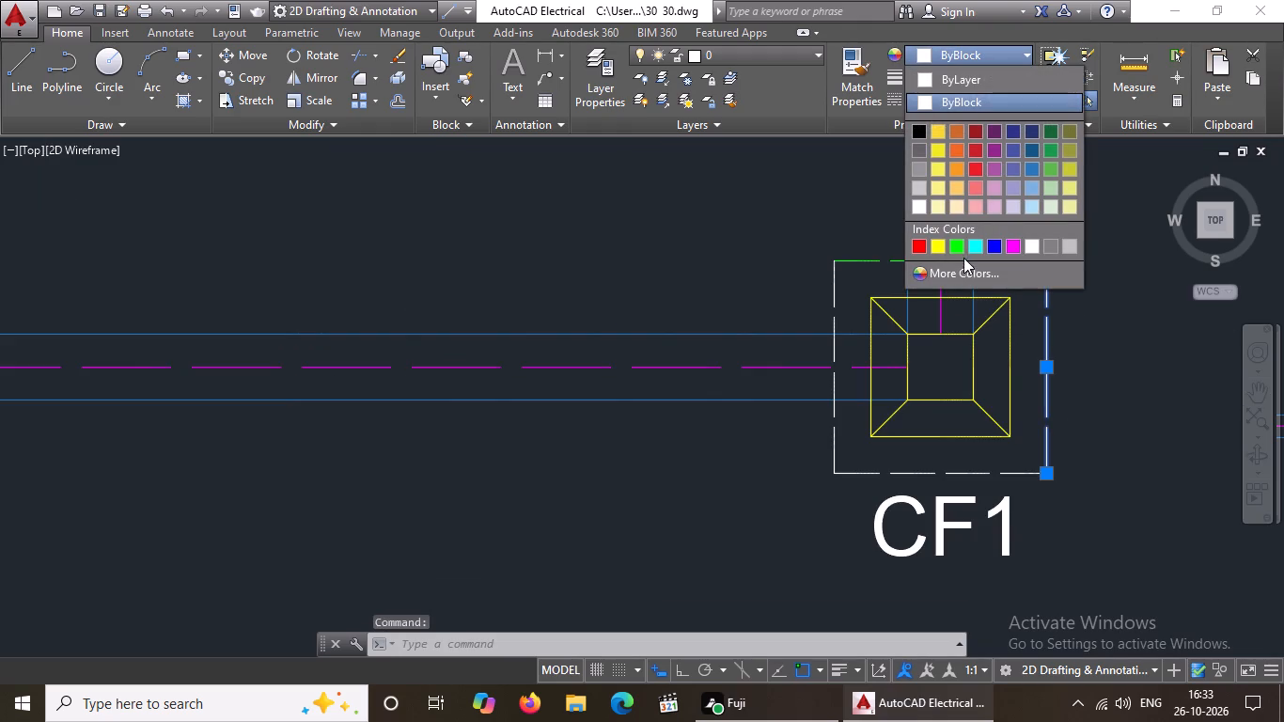
left_click(958, 244)
key("Escape")
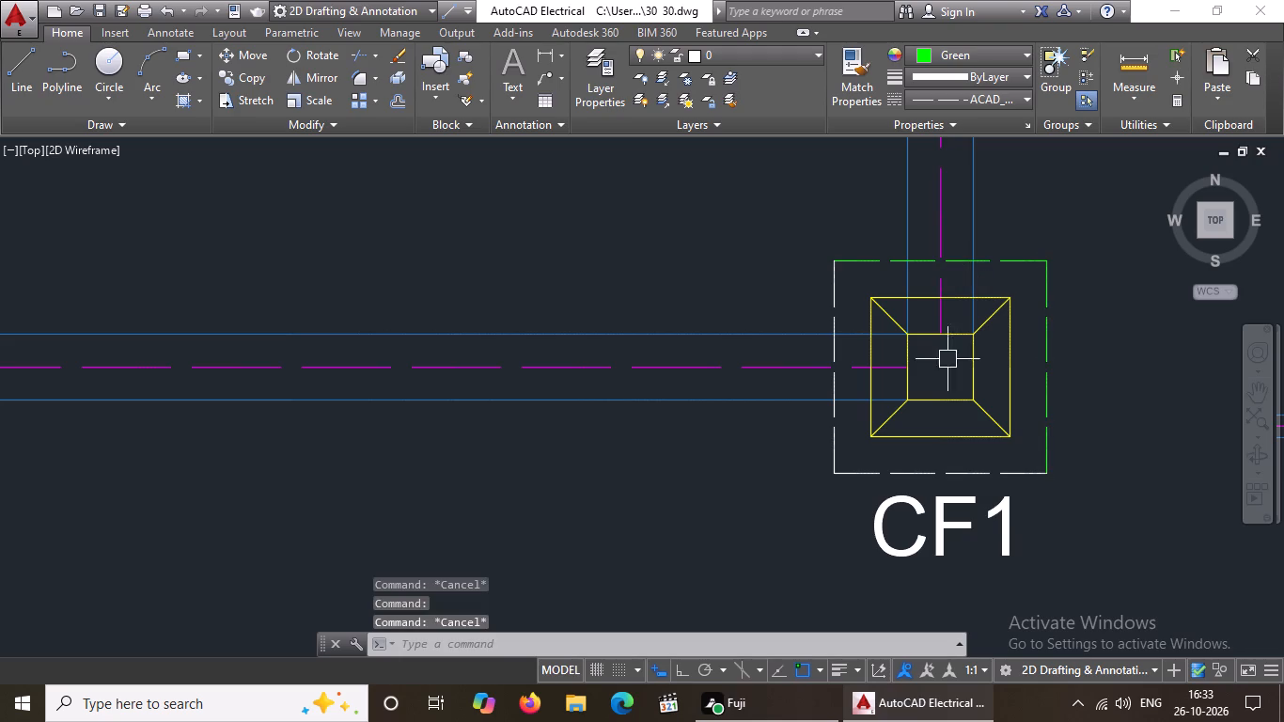
left_click(934, 474)
left_click(947, 50)
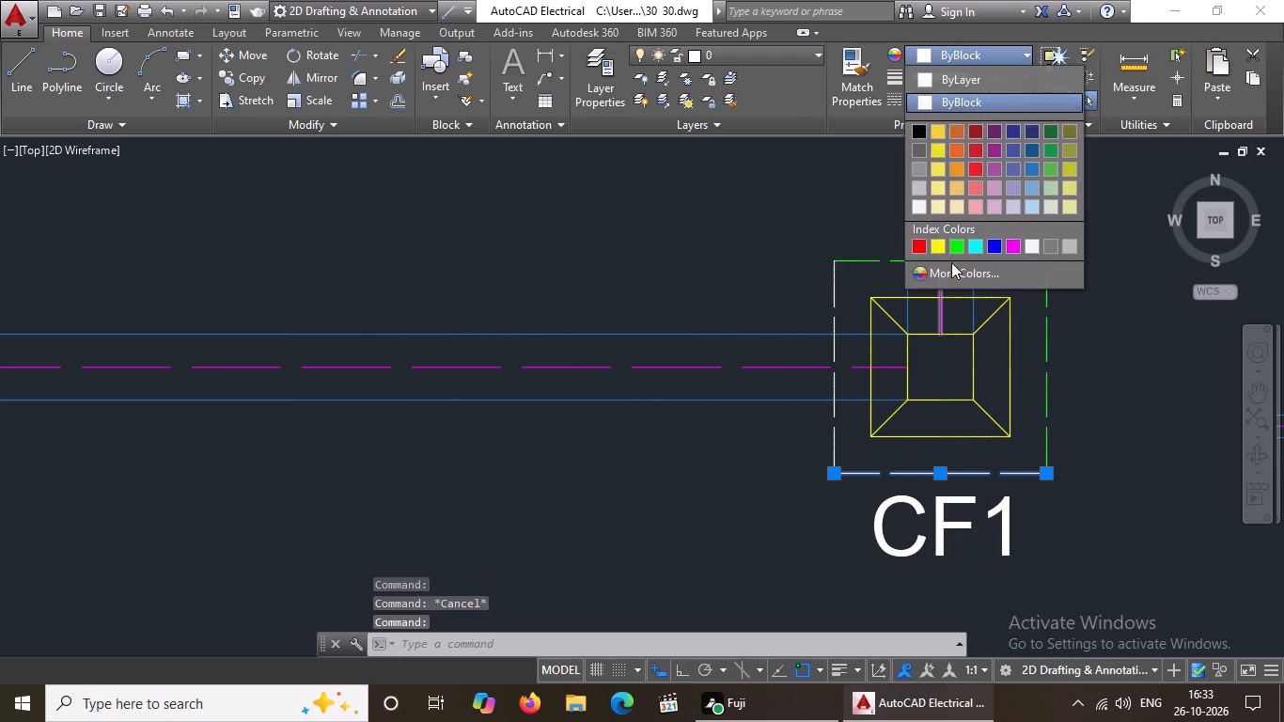
left_click(956, 246)
key("Escape")
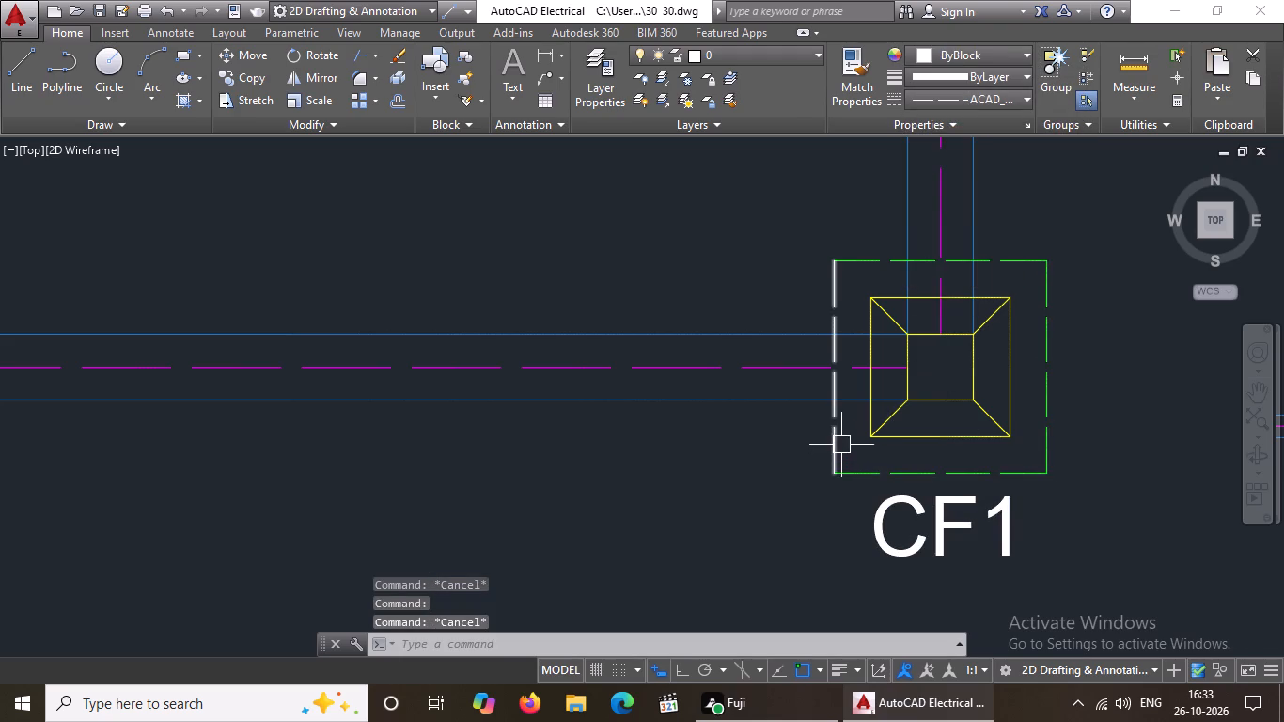
left_click(839, 436)
left_click(1018, 52)
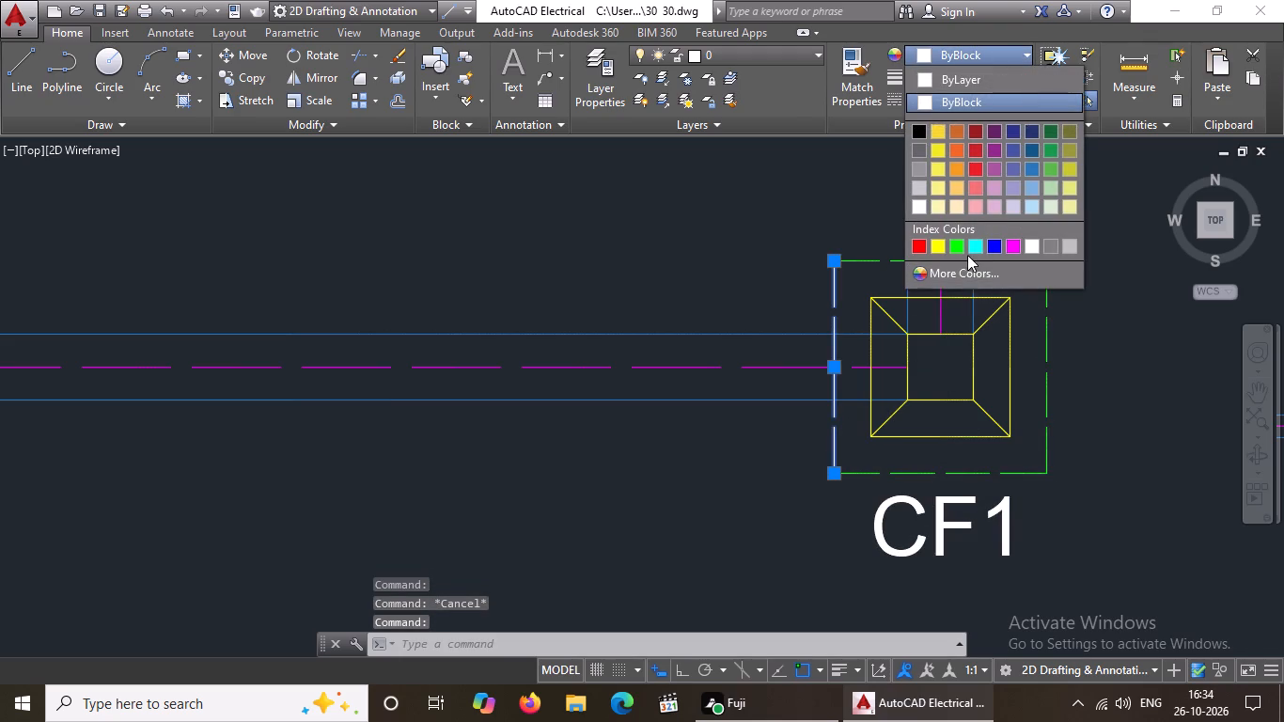
left_click(960, 238)
key("Escape")
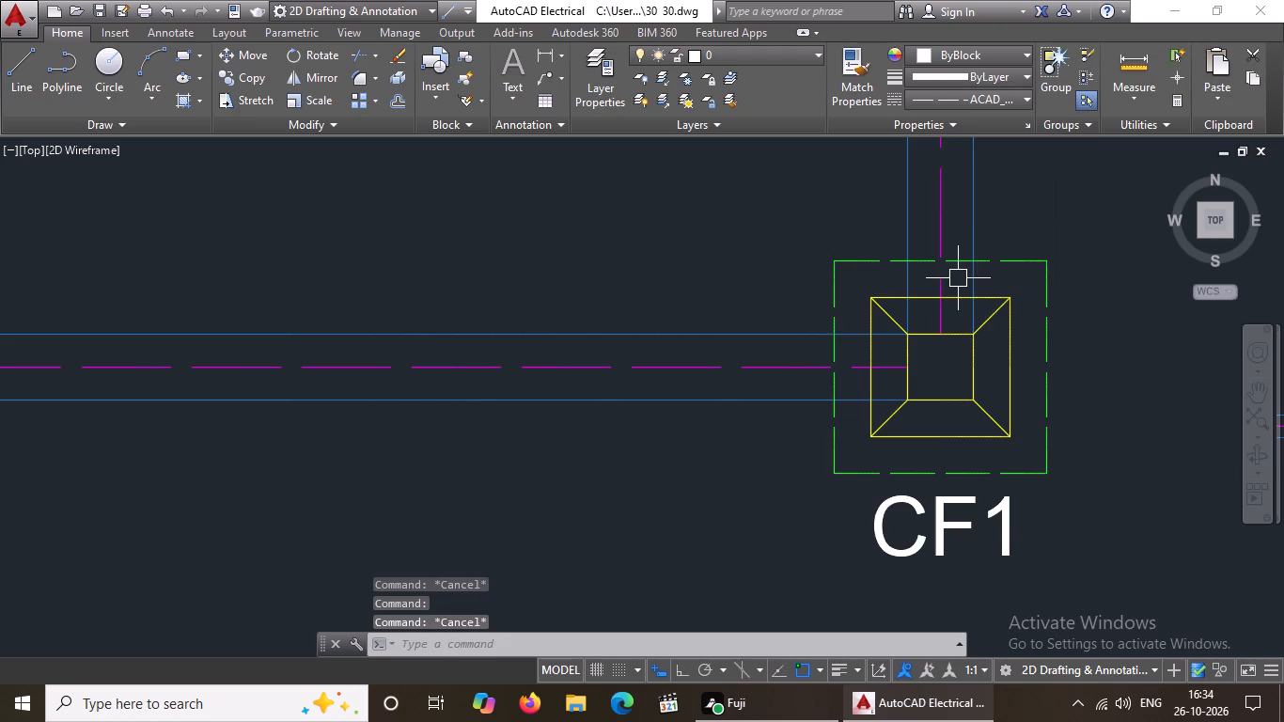
Start an ANSI31 hatch with ByBlock colour and fill the inner column squares of the top row's first two CF1 footings.
scroll(956, 282, "down", 2)
scroll(796, 282, "down", 3)
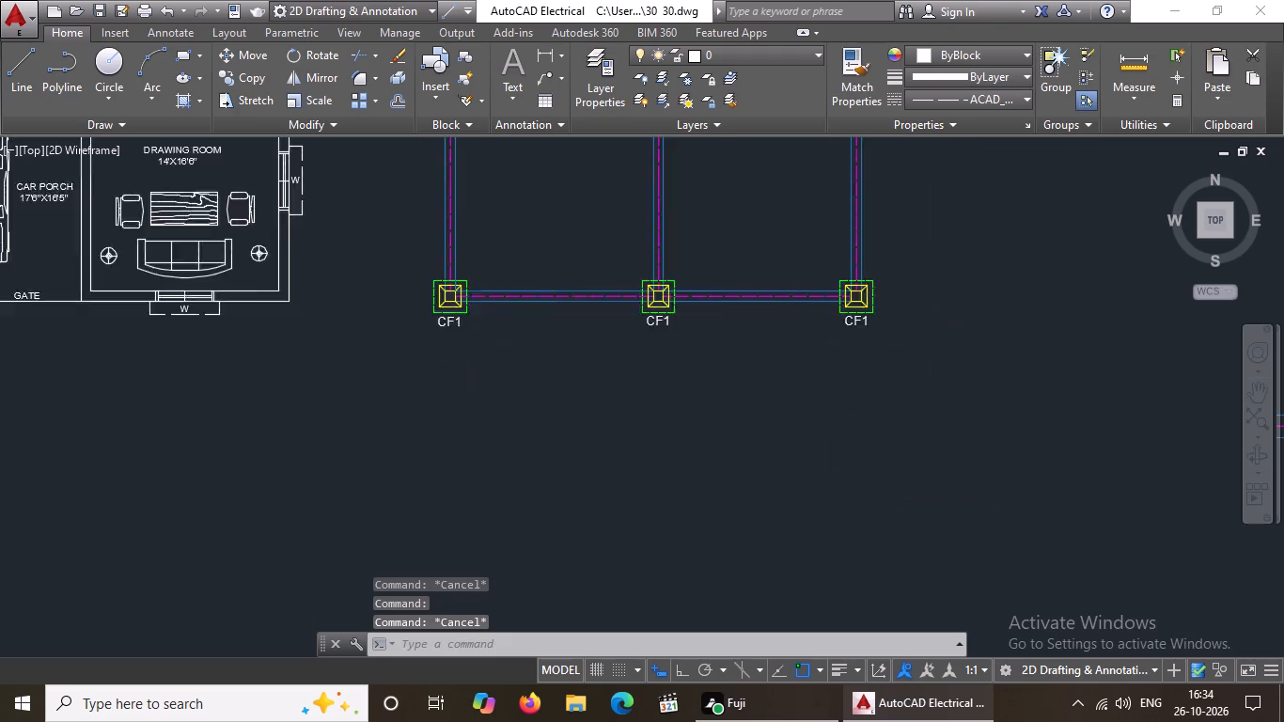
scroll(794, 273, "down", 2)
middle_click_drag(791, 246, 791, 254)
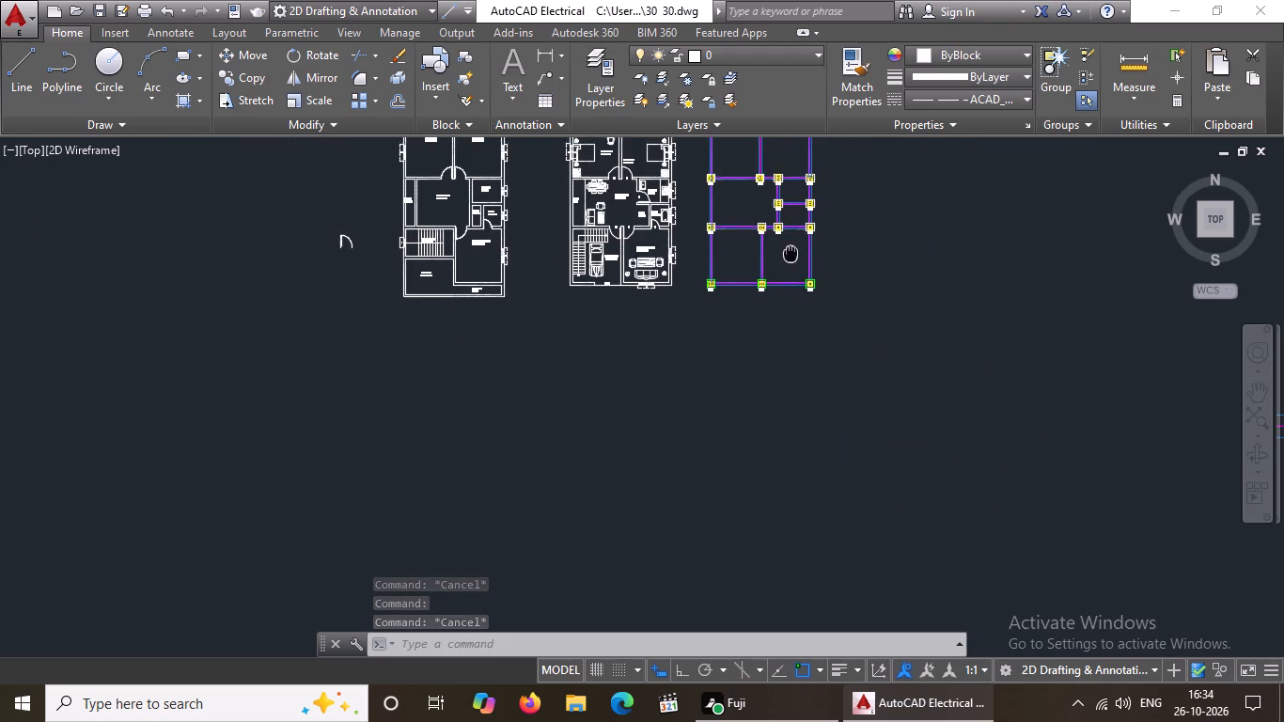
middle_click_drag(791, 254, 772, 389)
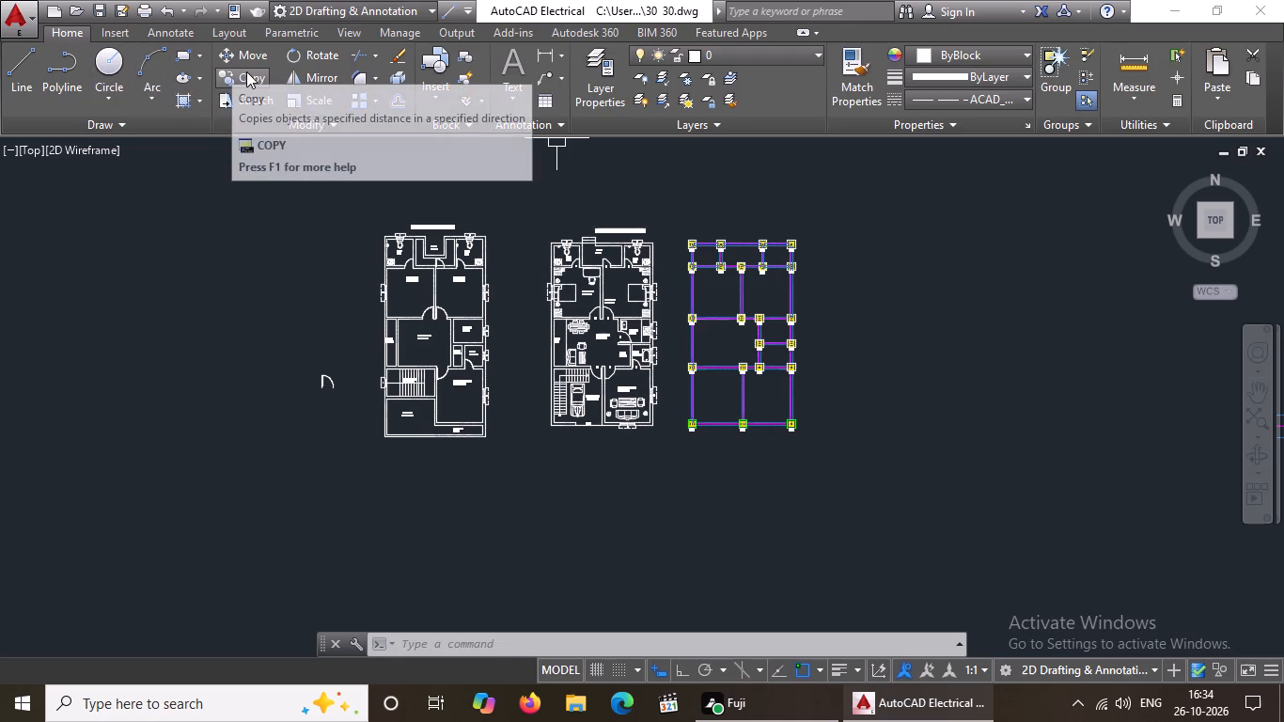
scroll(294, 47, "up", 1)
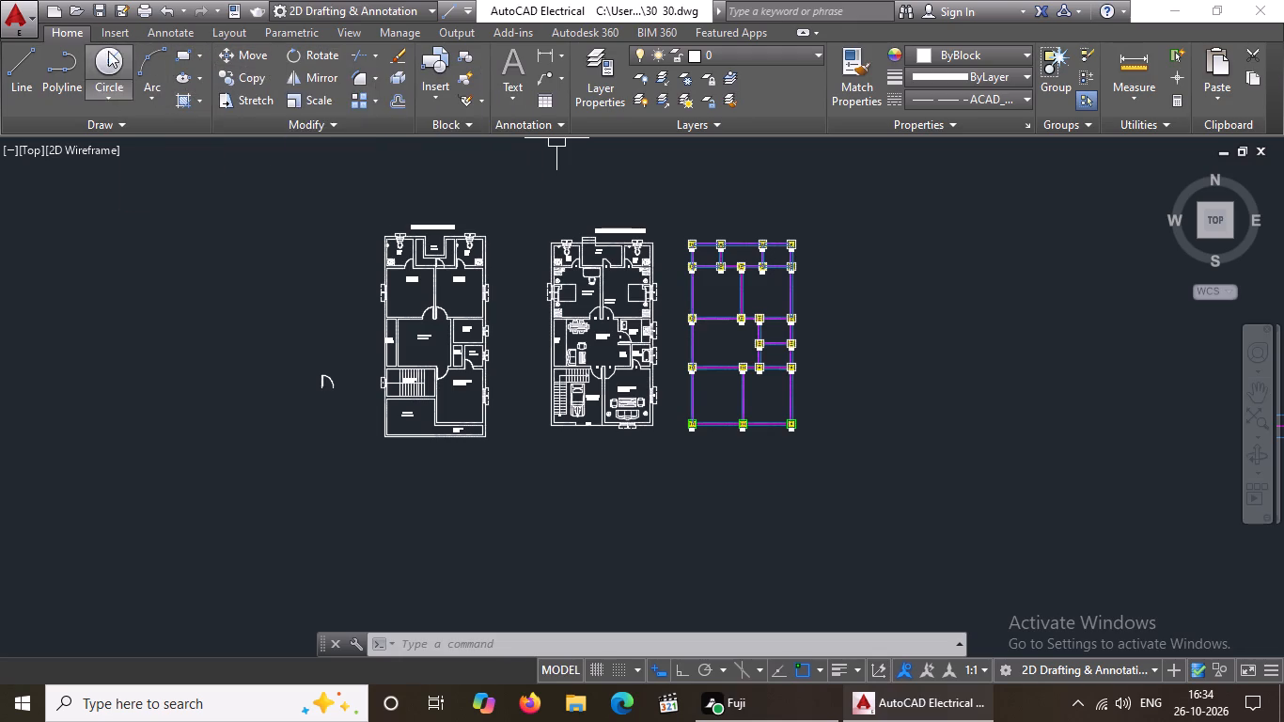
left_click(196, 103)
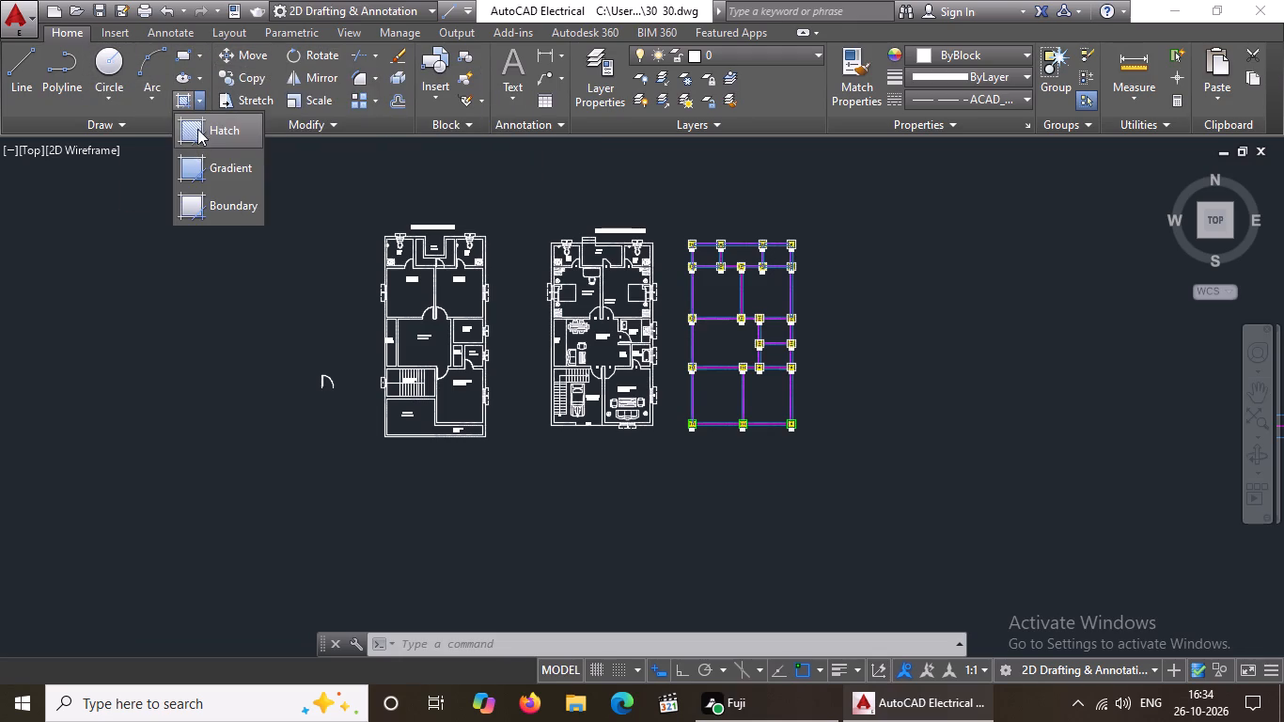
left_click_drag(199, 125, 207, 141)
scroll(694, 237, "up", 6)
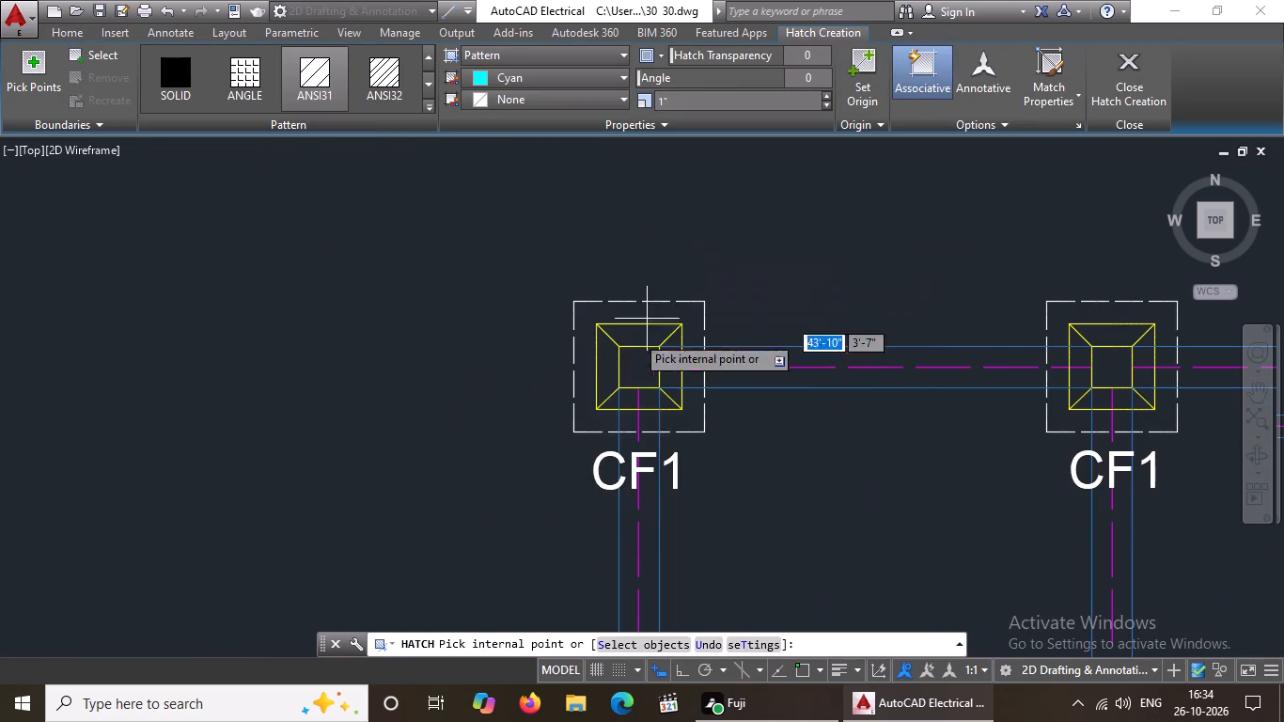
left_click(490, 69)
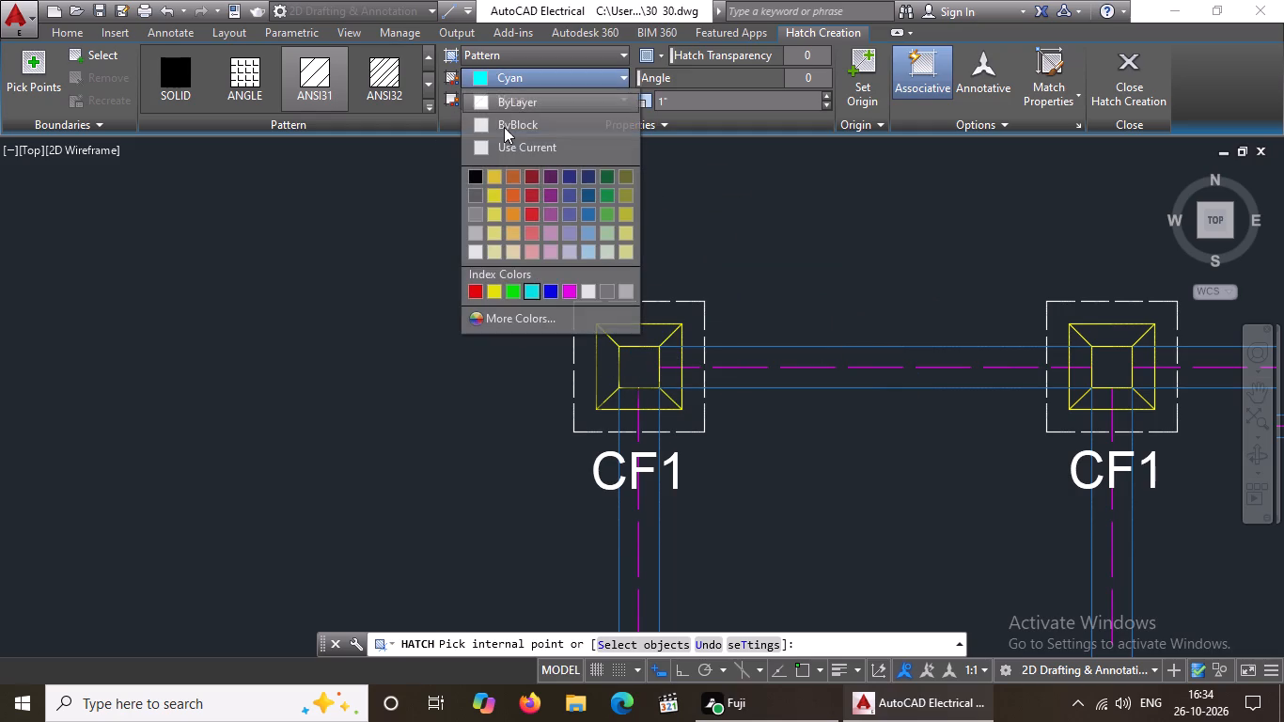
left_click(506, 133)
scroll(641, 367, "up", 2)
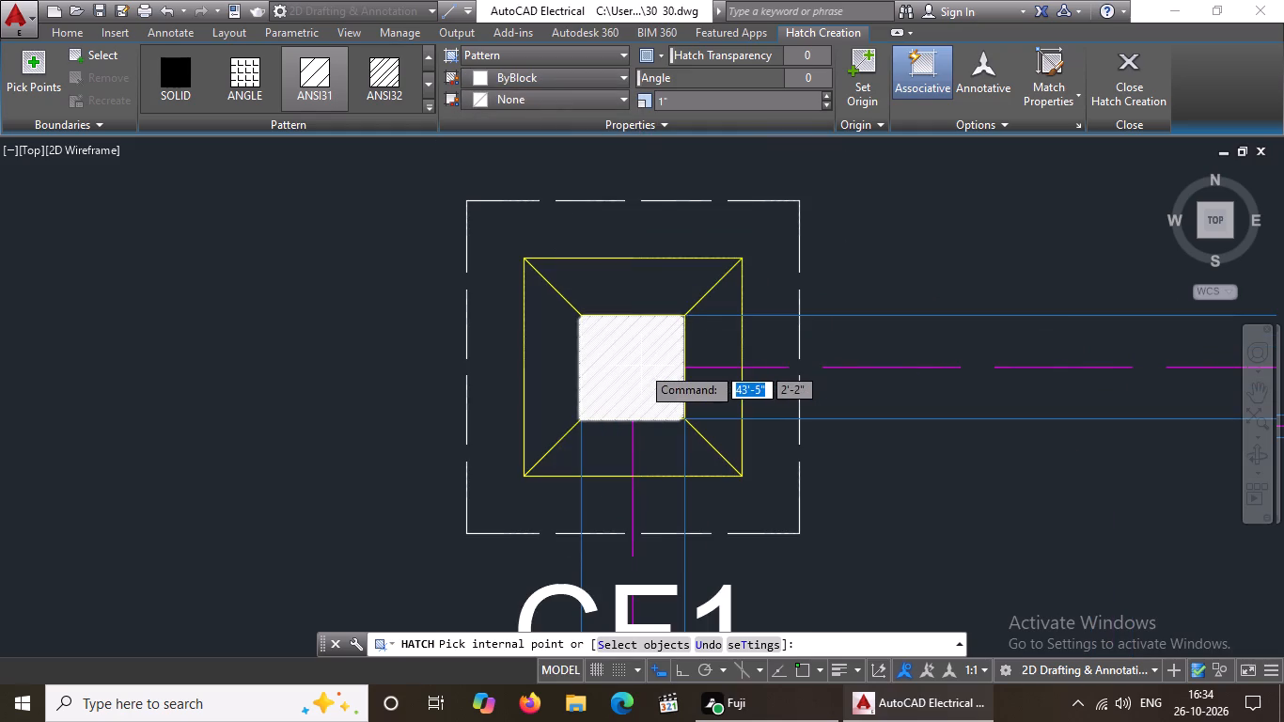
left_click(642, 366)
scroll(657, 269, "down", 3)
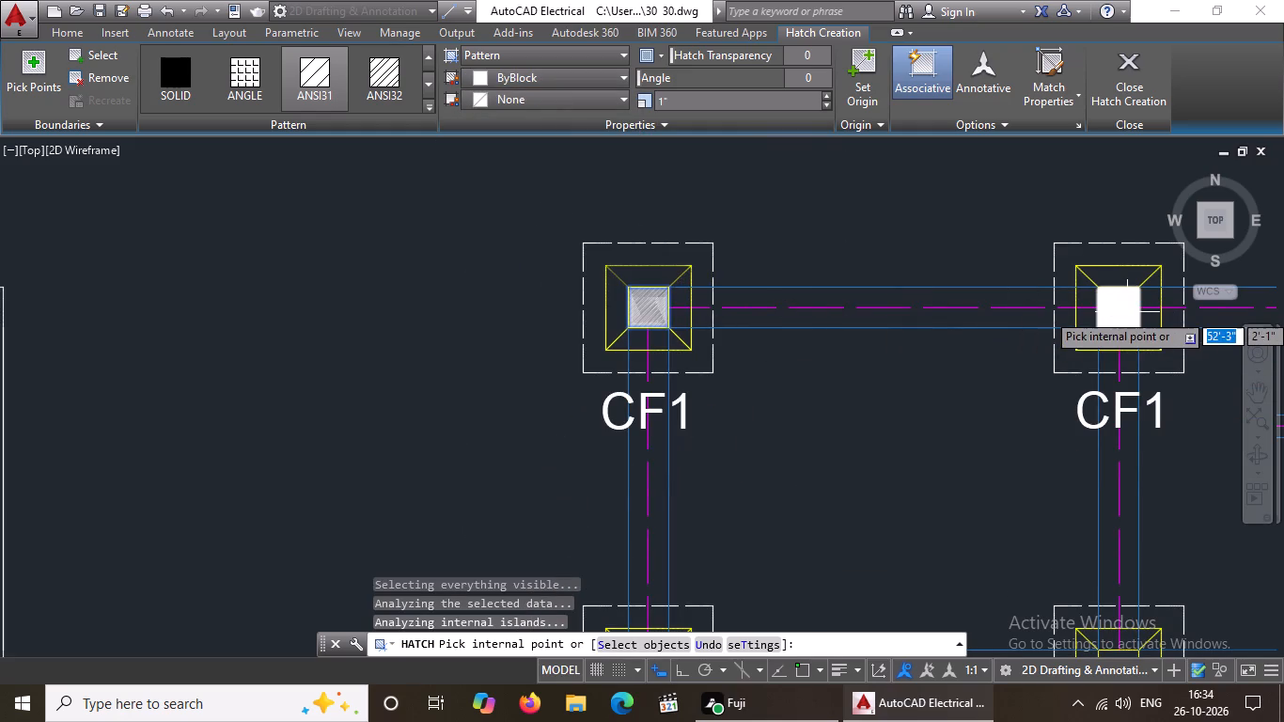
left_click(1127, 311)
Hatch the inner column squares of the third and fourth CF1 footings in the foundation plan's top row.
scroll(1124, 310, "down", 4)
scroll(1185, 309, "up", 1)
middle_click_drag(1180, 309, 799, 383)
scroll(811, 396, "up", 3)
scroll(764, 389, "down", 3)
scroll(771, 390, "up", 2)
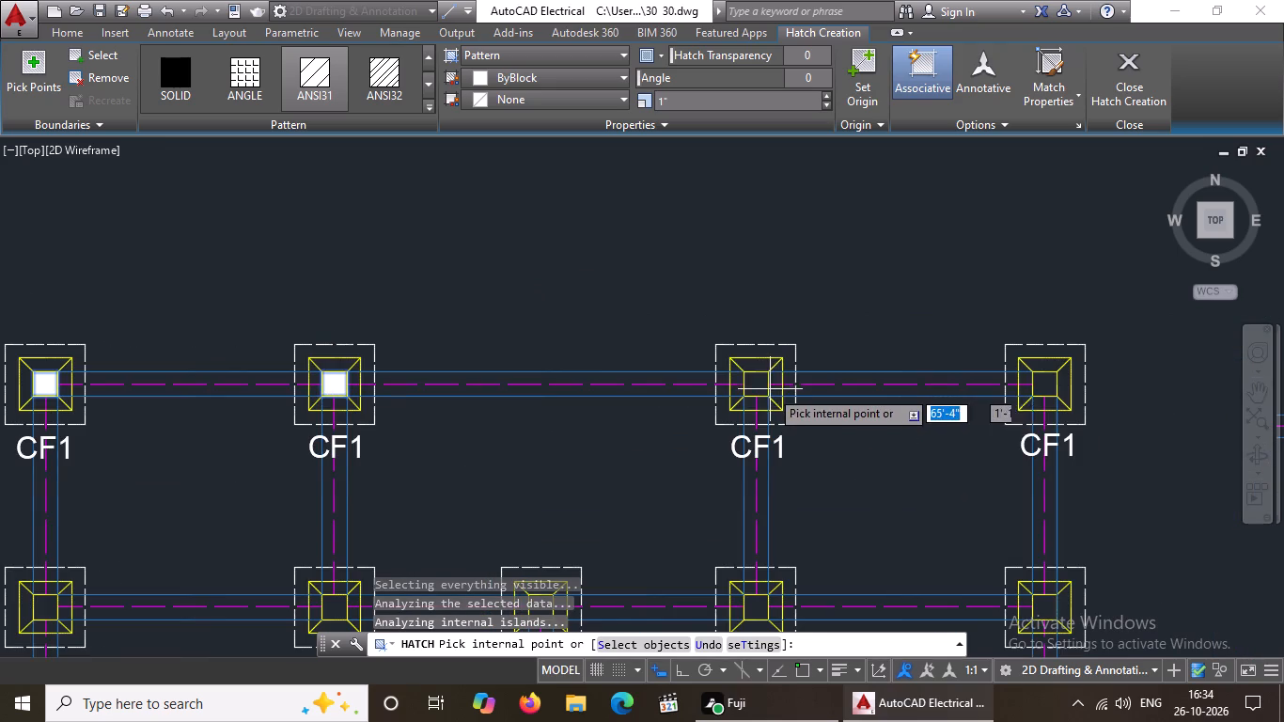
scroll(761, 377, "up", 2)
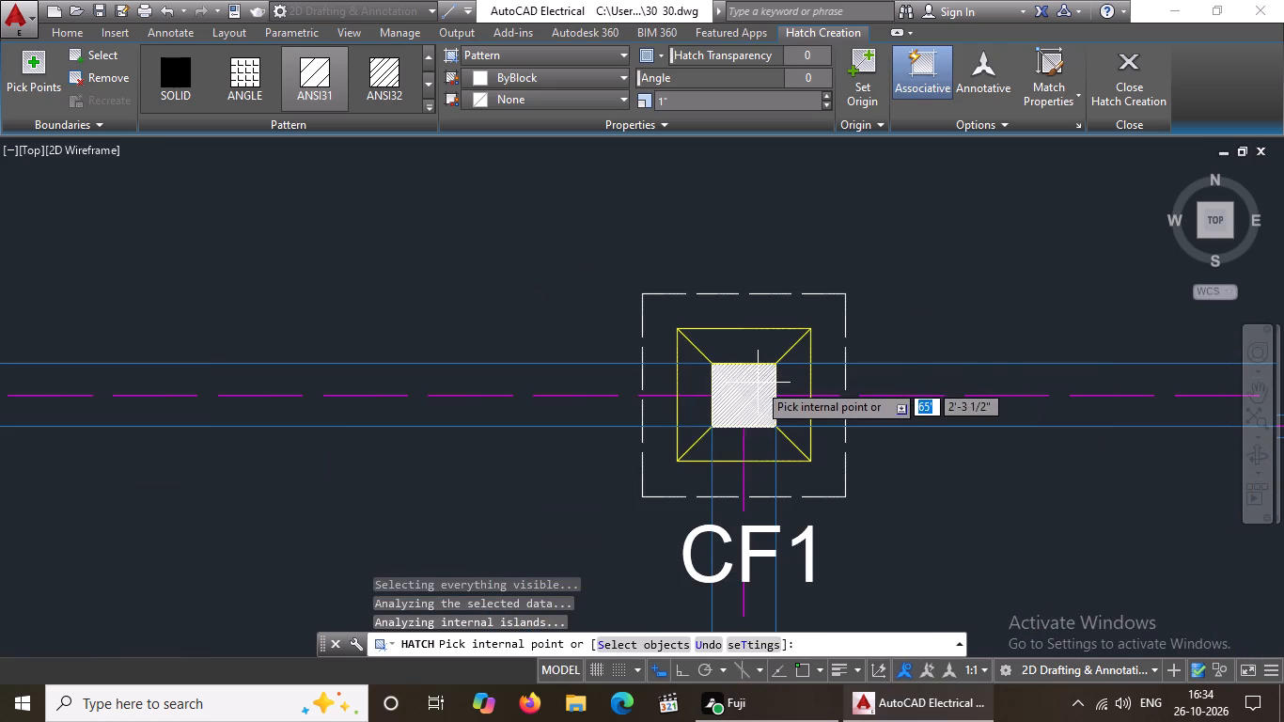
left_click(758, 382)
scroll(758, 384, "down", 4)
scroll(1065, 394, "up", 1)
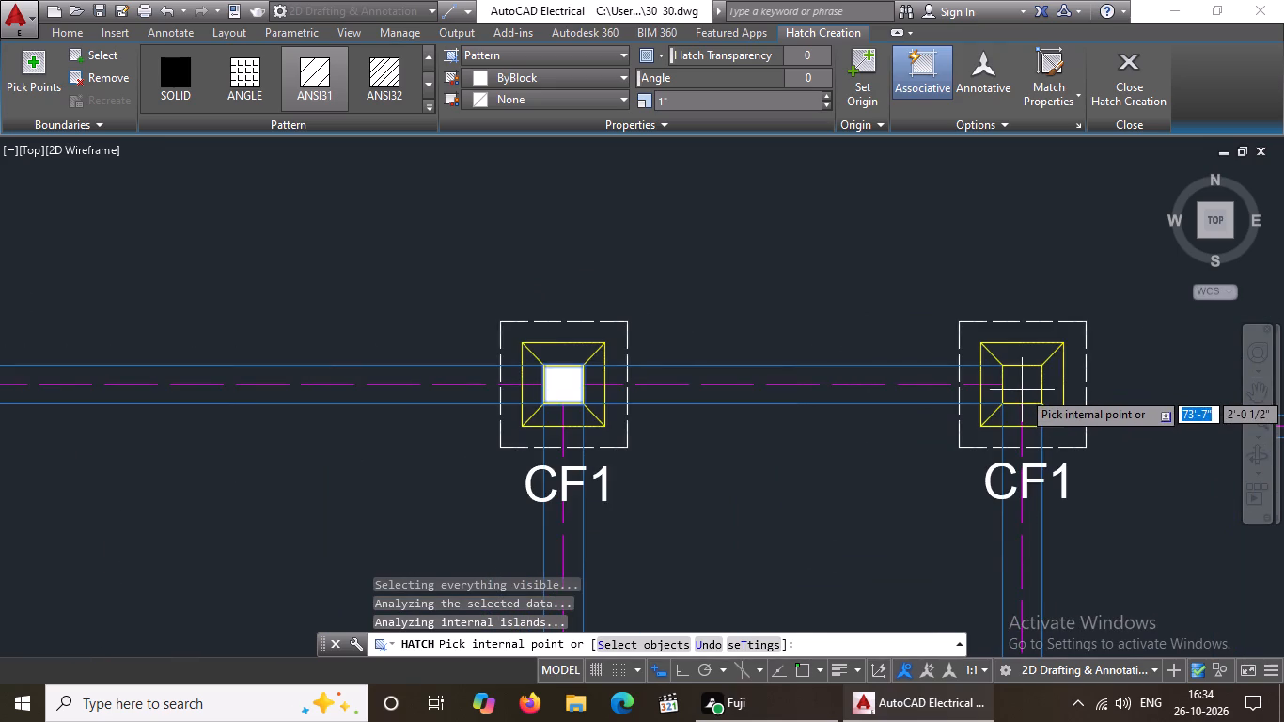
scroll(1022, 389, "up", 1)
left_click(1022, 376)
Hatch the inner column squares of the first three CF1 footings in the second row from the top.
scroll(1021, 374, "down", 4)
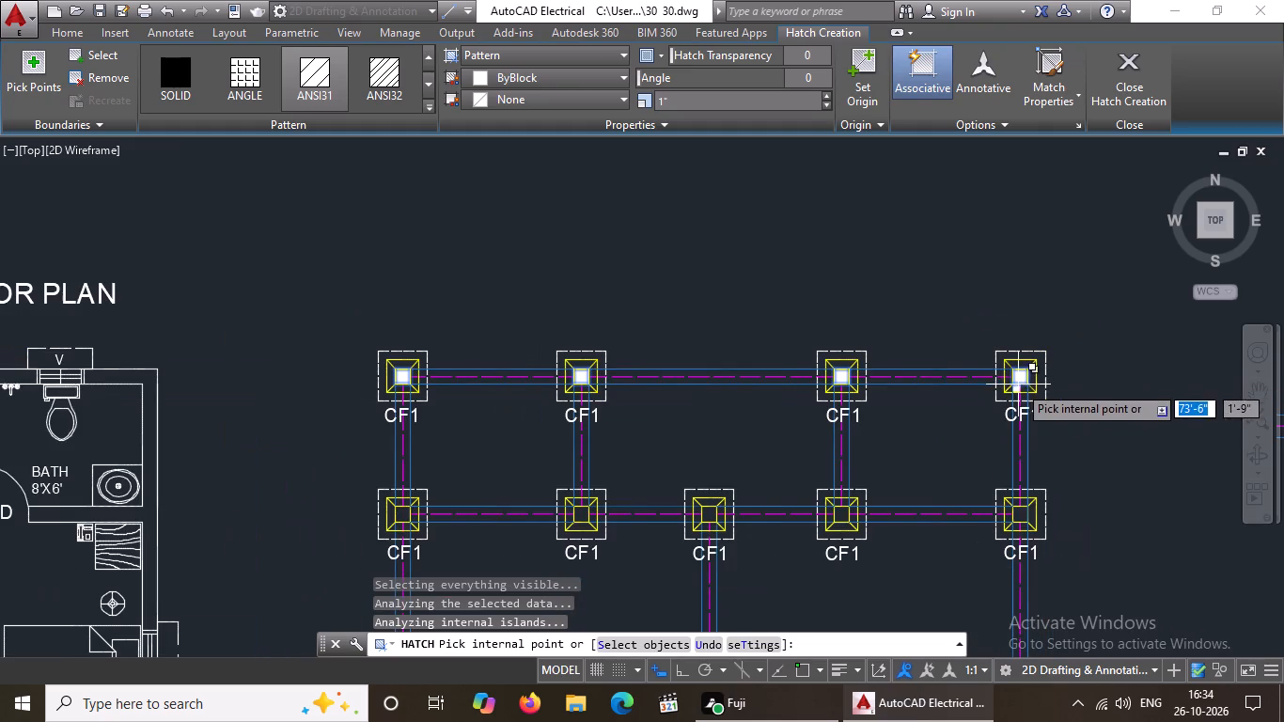
scroll(395, 532, "up", 4)
left_click(422, 428)
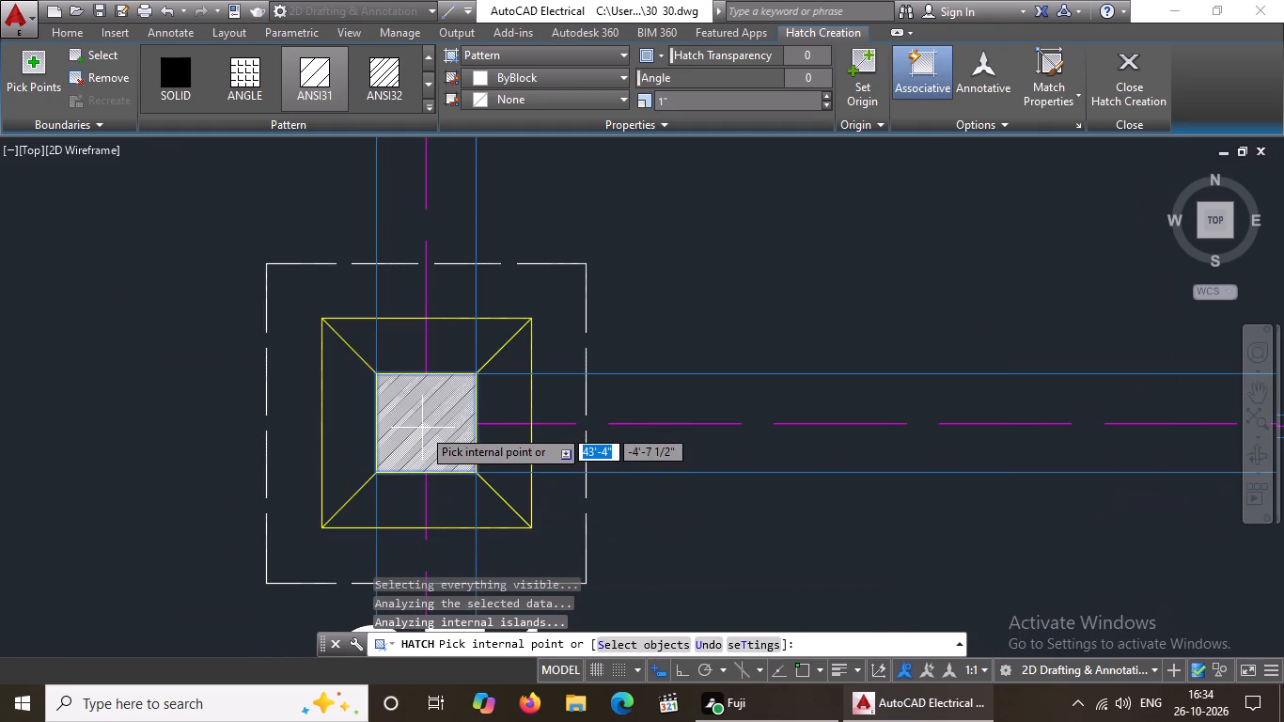
scroll(422, 428, "down", 3)
scroll(897, 441, "up", 3)
left_click(802, 387)
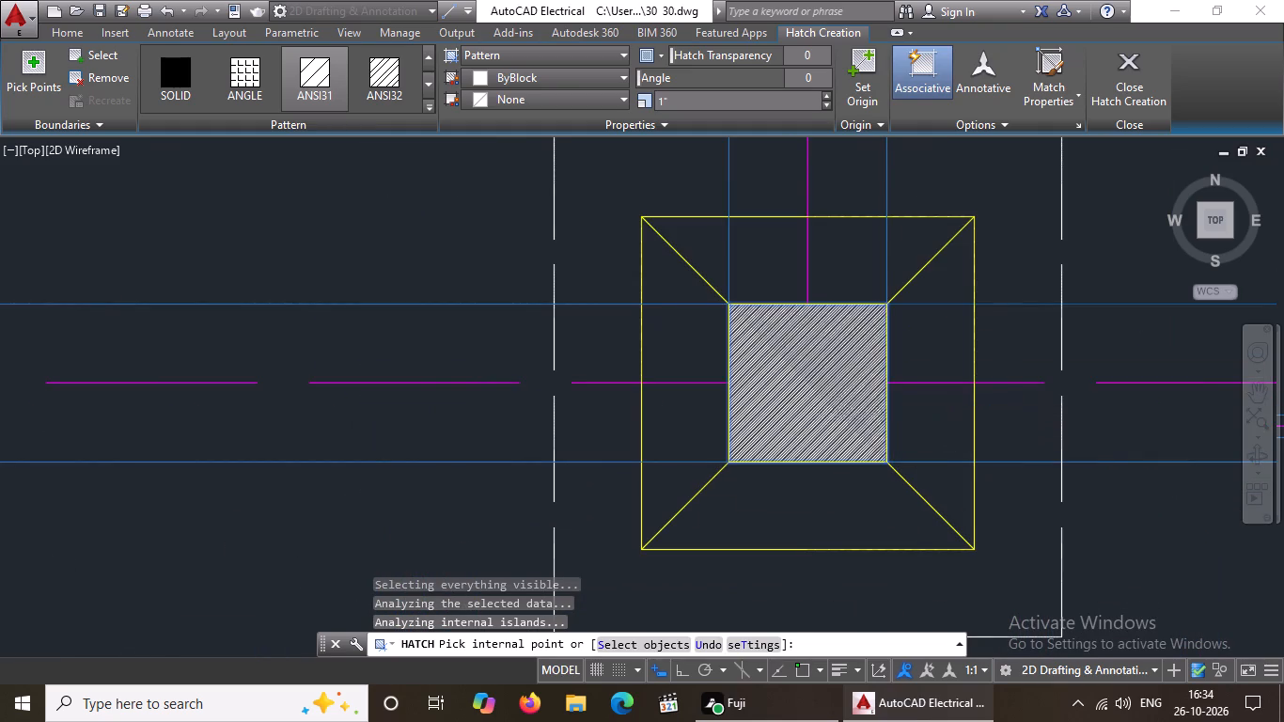
scroll(802, 387, "down", 8)
scroll(905, 404, "up", 3)
scroll(808, 392, "up", 3)
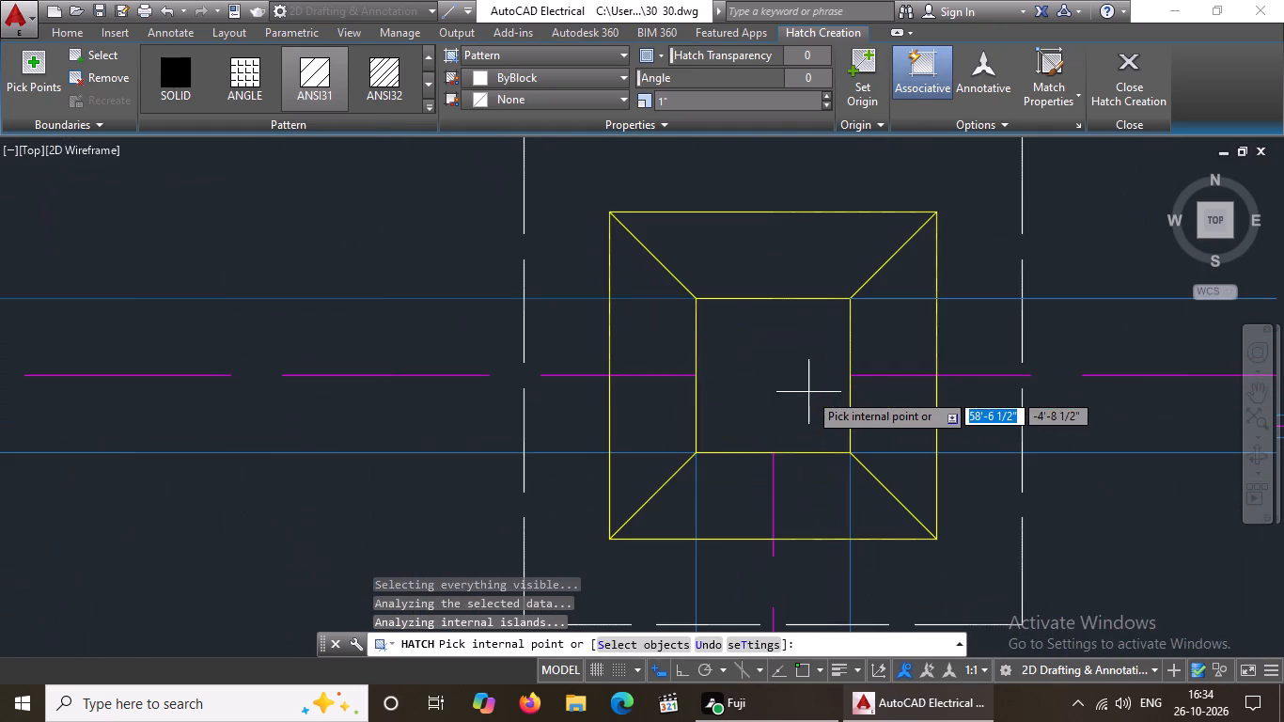
left_click(794, 379)
Hatch the inner column squares of the fourth and fifth CF1 footings in the second row.
scroll(797, 378, "down", 6)
scroll(910, 379, "up", 1)
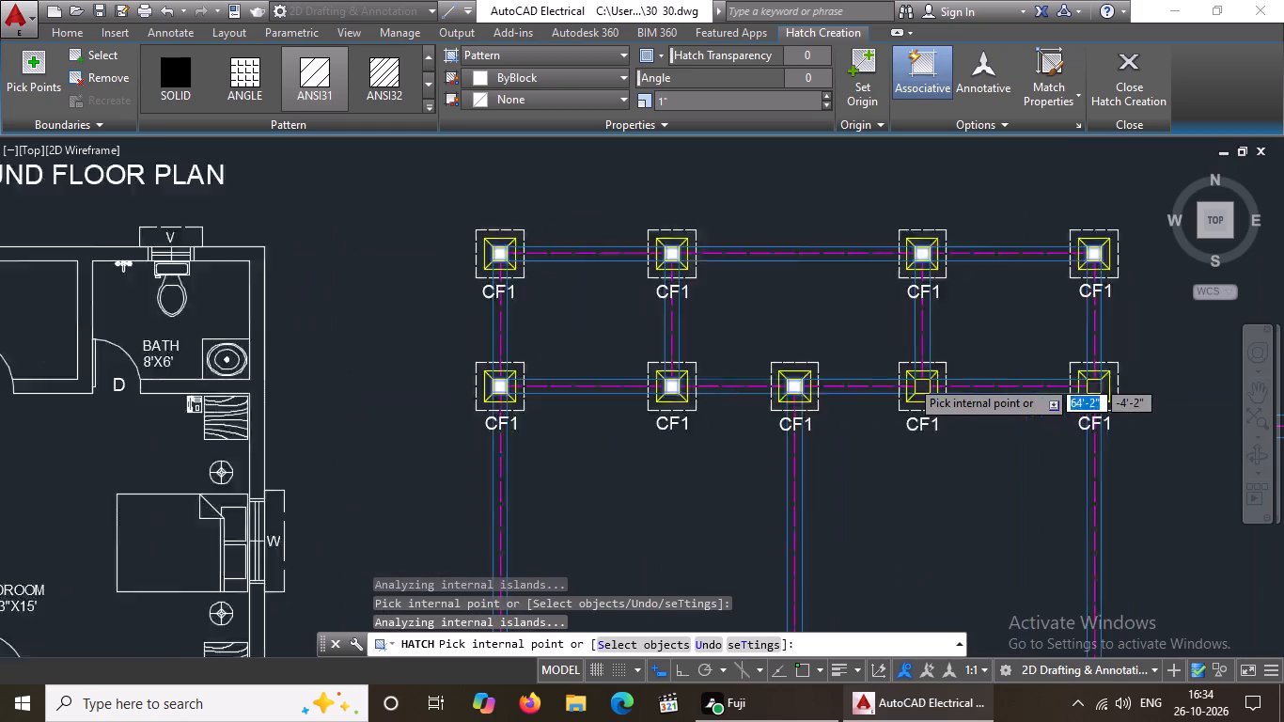
scroll(910, 379, "up", 5)
left_click(806, 398)
scroll(806, 398, "down", 4)
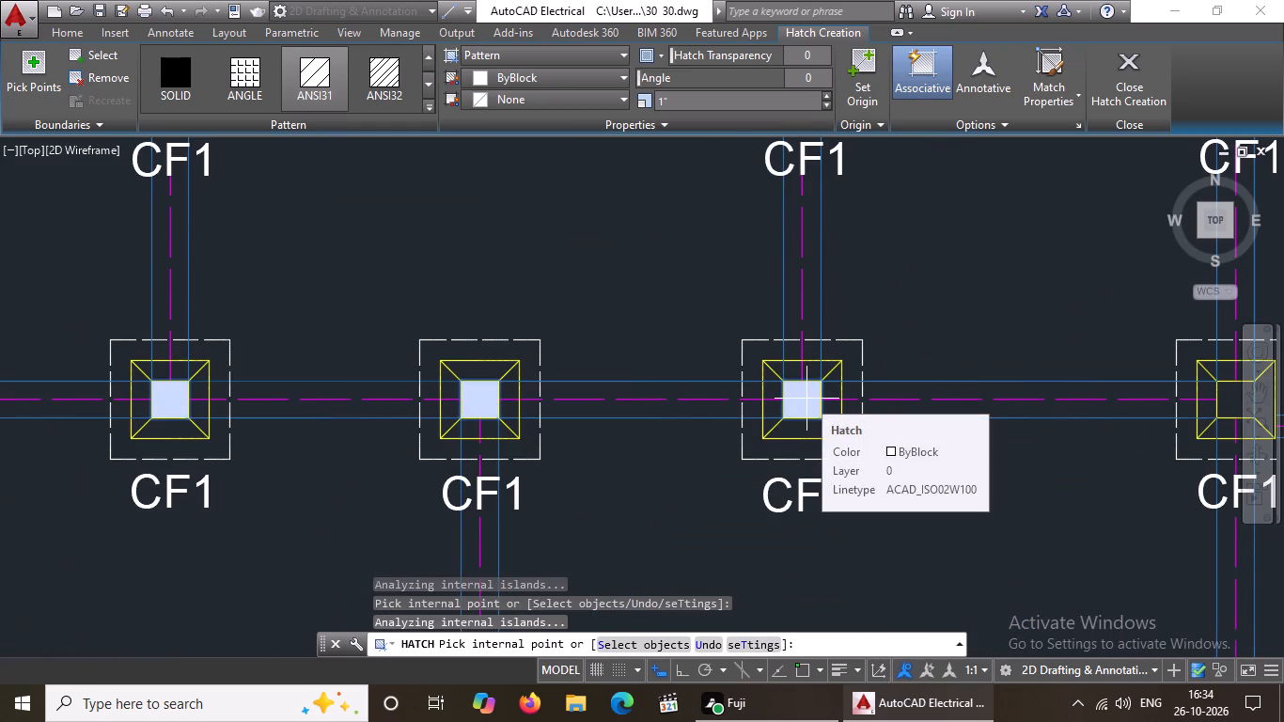
scroll(806, 394, "down", 2)
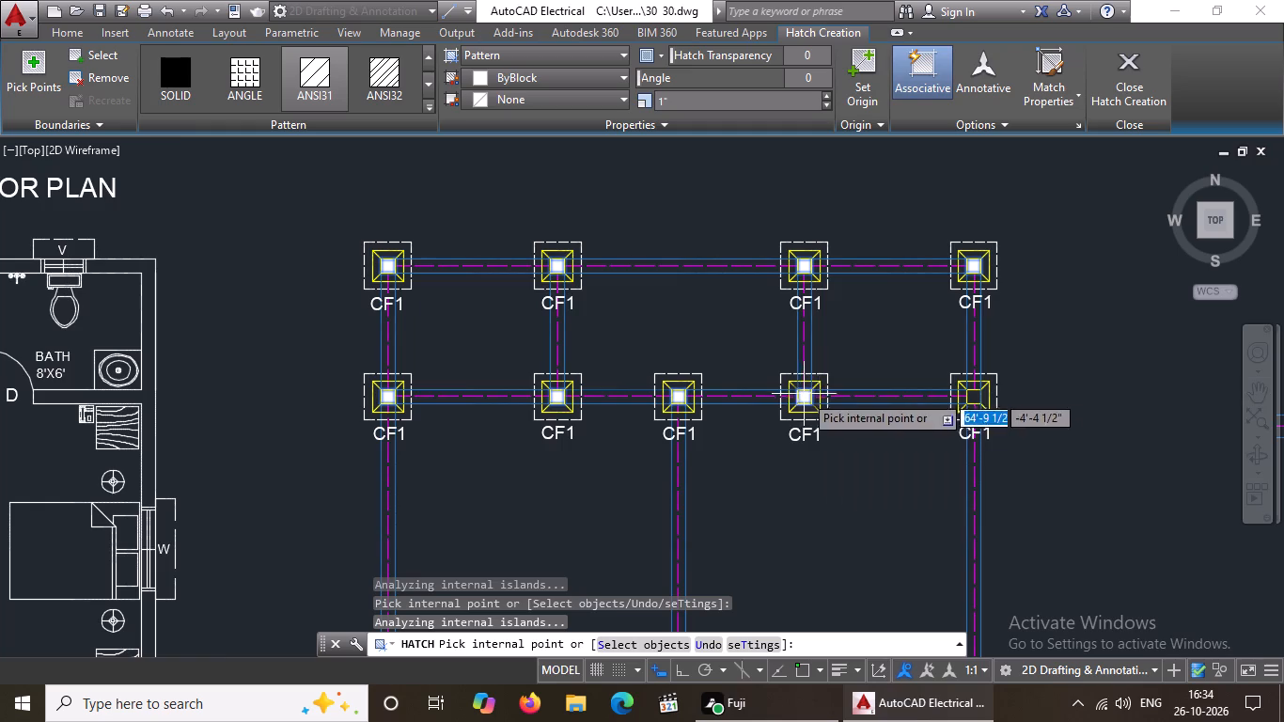
scroll(970, 380, "up", 3)
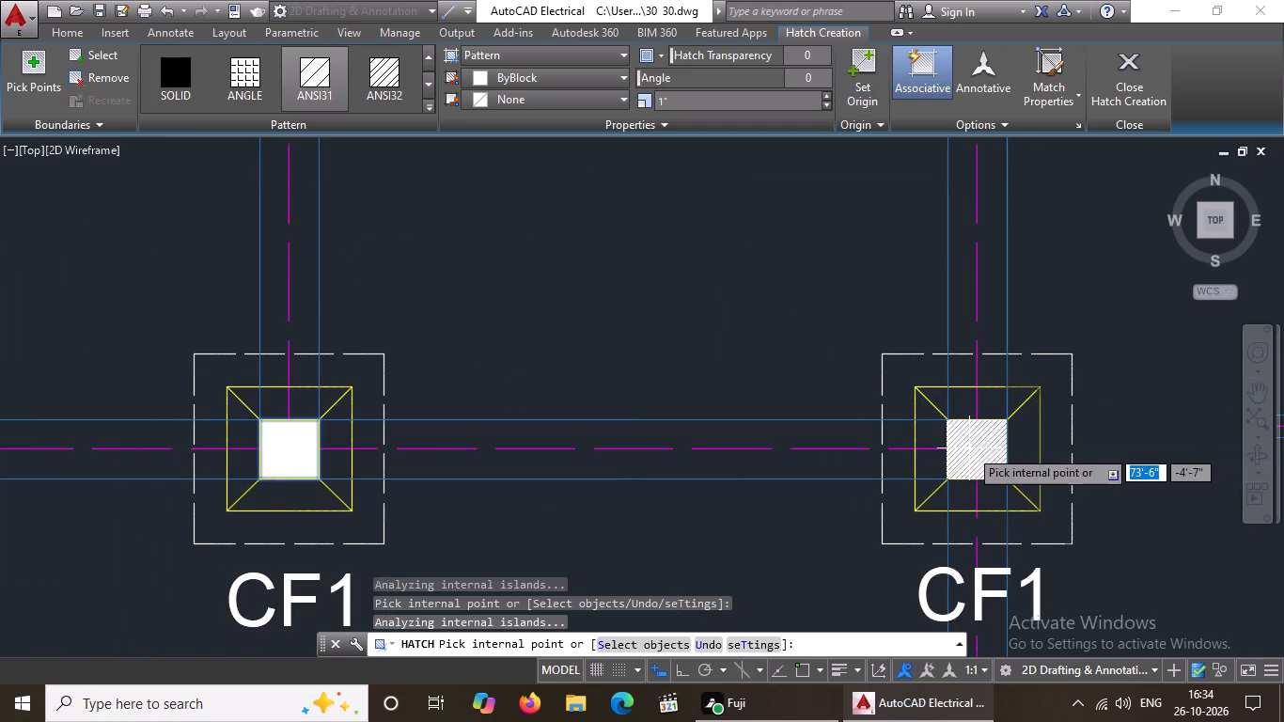
left_click(969, 448)
left_click_drag(986, 460, 991, 472)
Hatch the inner column squares of the first two CF1 footings in the third row from the top.
scroll(905, 423, "down", 3)
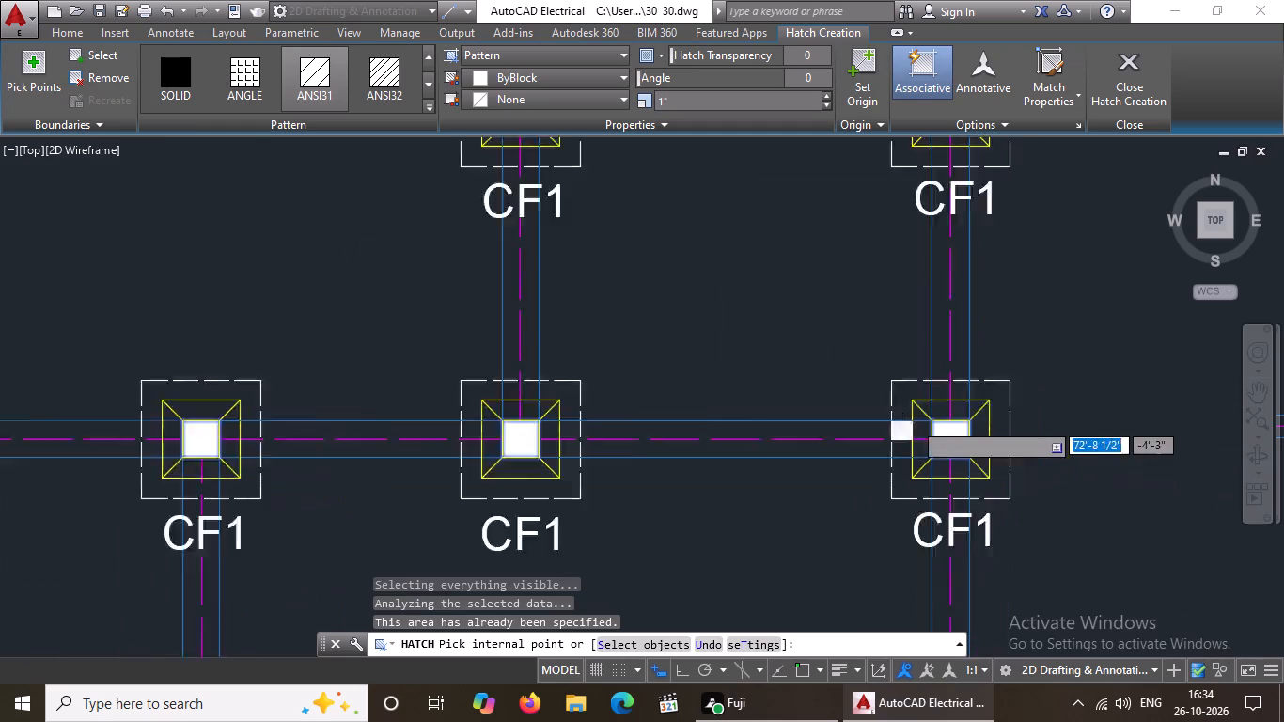
scroll(901, 466, "down", 2)
scroll(802, 447, "down", 2)
scroll(710, 527, "up", 7)
left_click(634, 467)
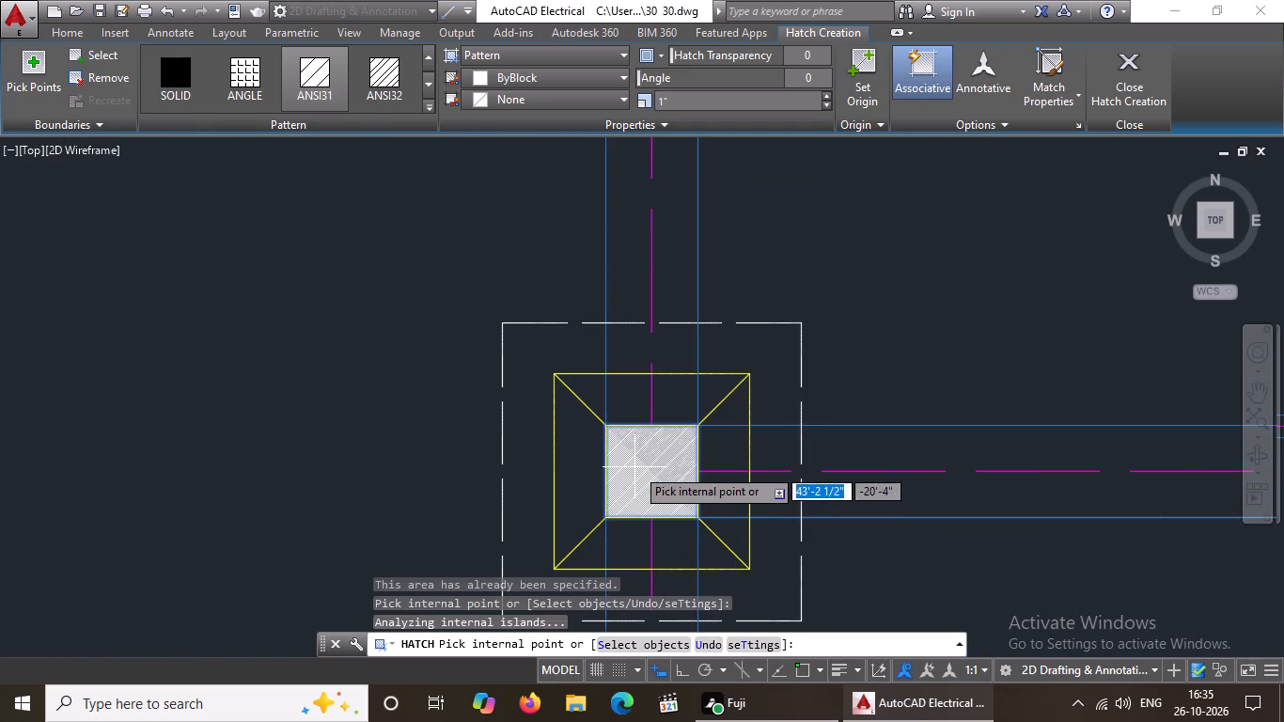
scroll(670, 459, "down", 3)
scroll(783, 463, "down", 2)
scroll(924, 458, "up", 3)
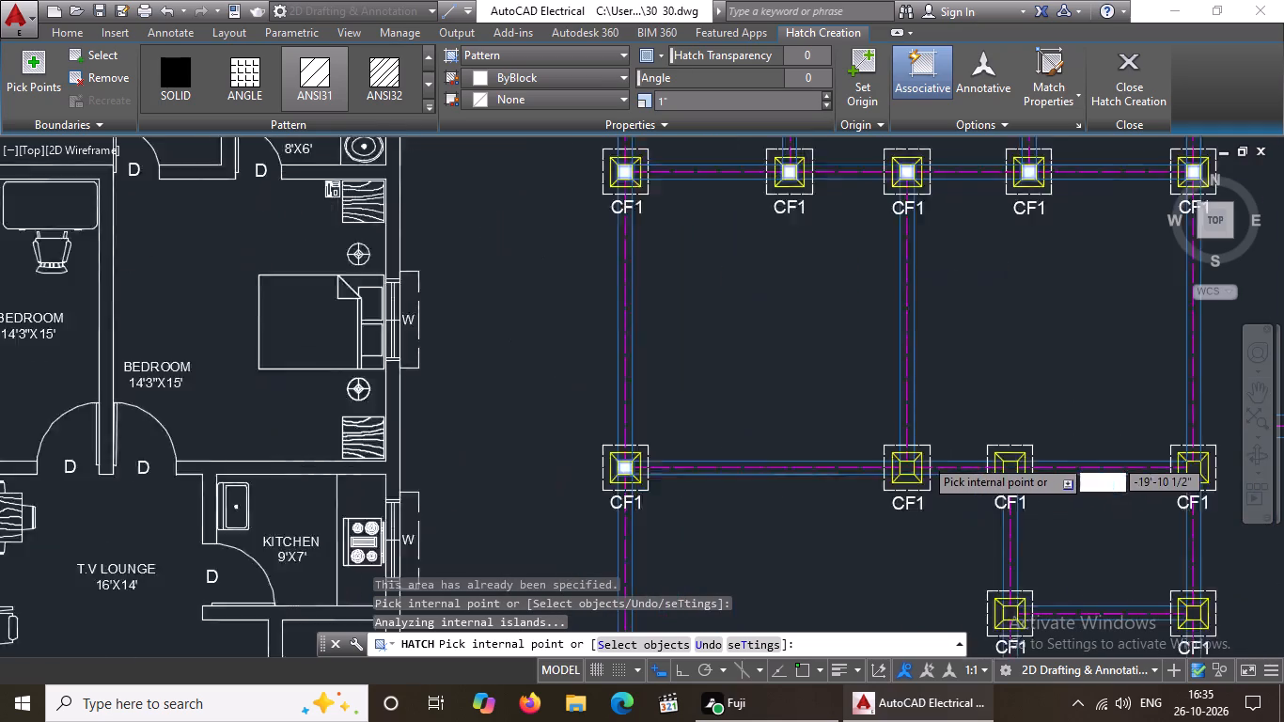
scroll(917, 462, "up", 3)
left_click(761, 541)
Hatch the inner column squares of the third and fourth CF1 footings in the third row.
scroll(782, 526, "down", 4)
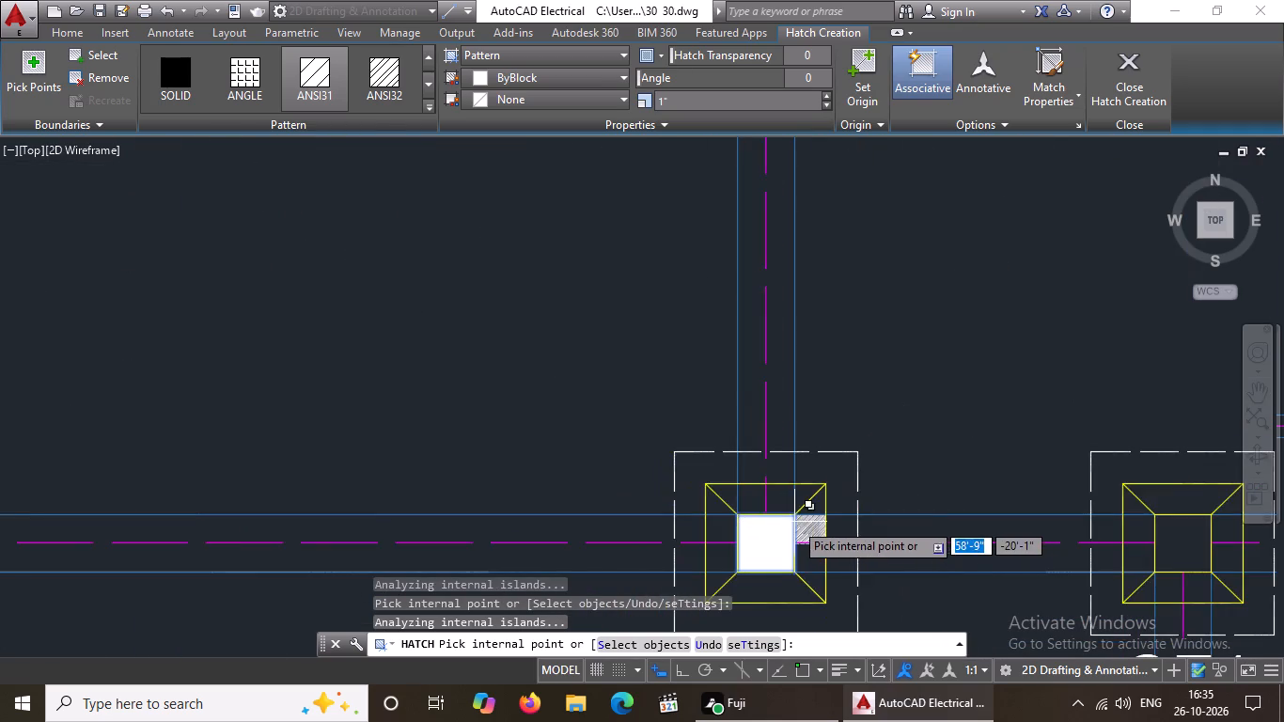
scroll(794, 522, "down", 2)
scroll(942, 532, "up", 3)
left_click(949, 527)
scroll(951, 519, "down", 1)
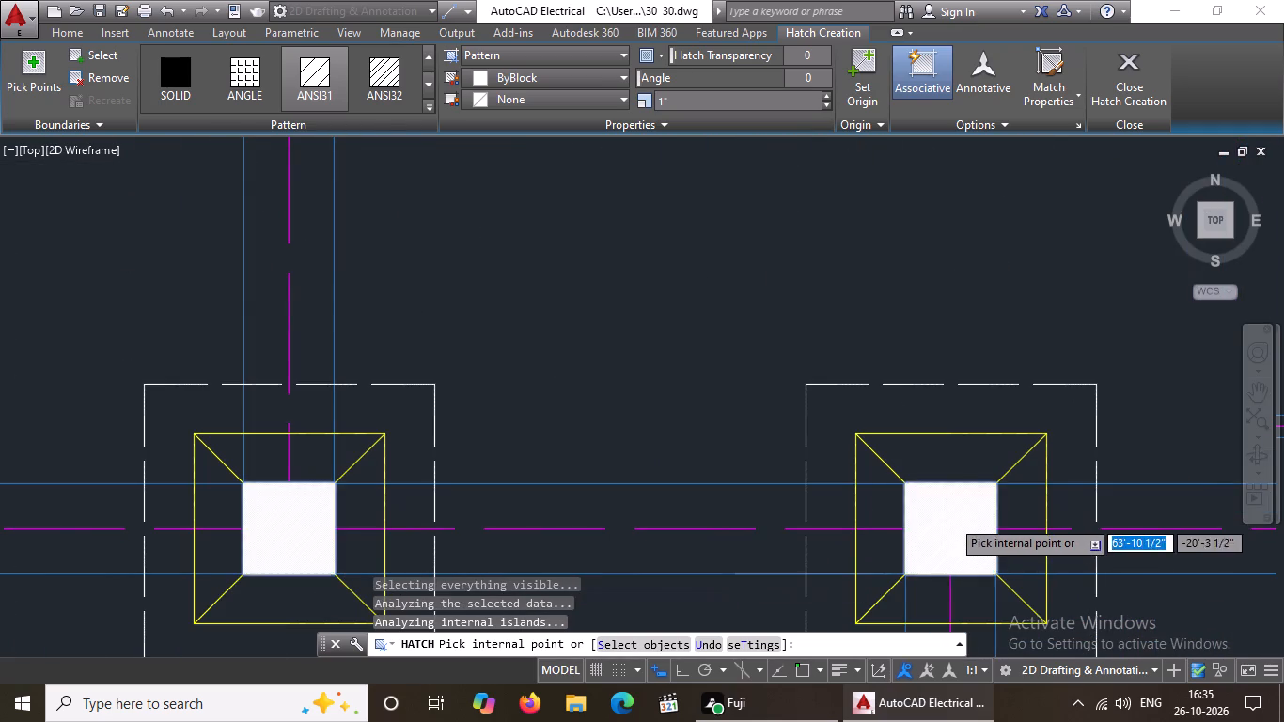
scroll(951, 519, "down", 6)
scroll(1070, 522, "up", 6)
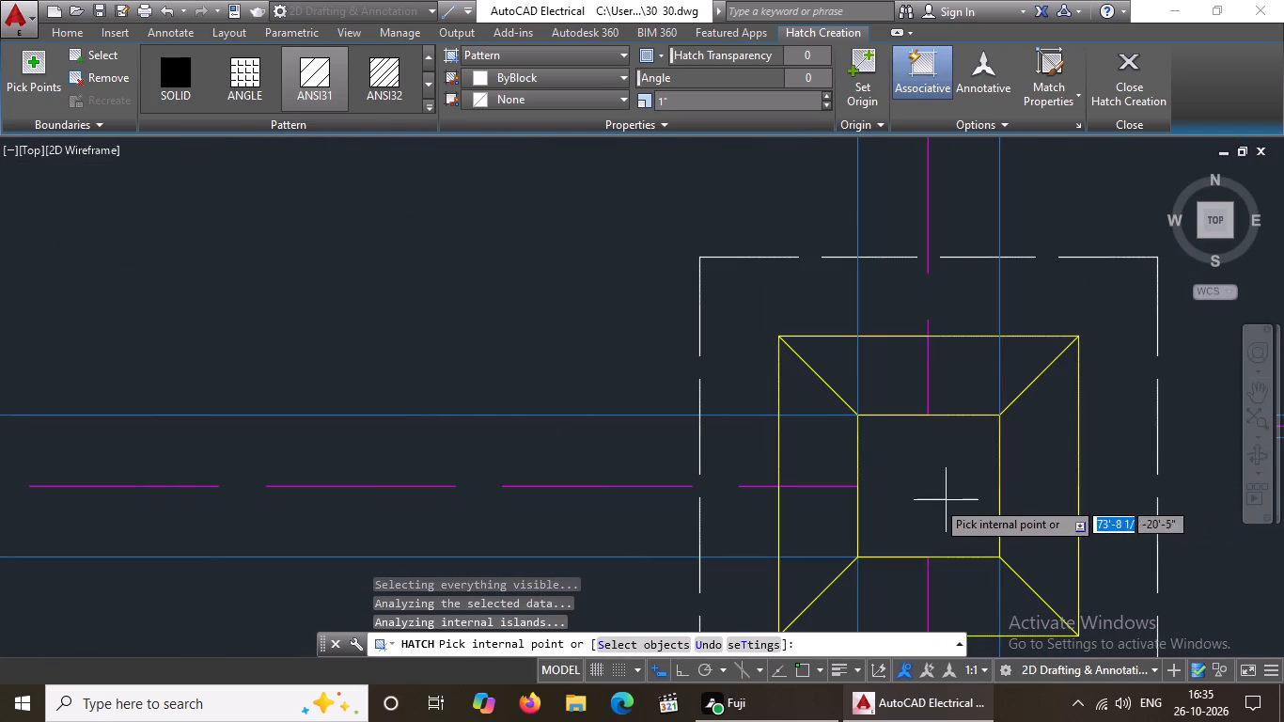
left_click(933, 498)
scroll(934, 494, "down", 9)
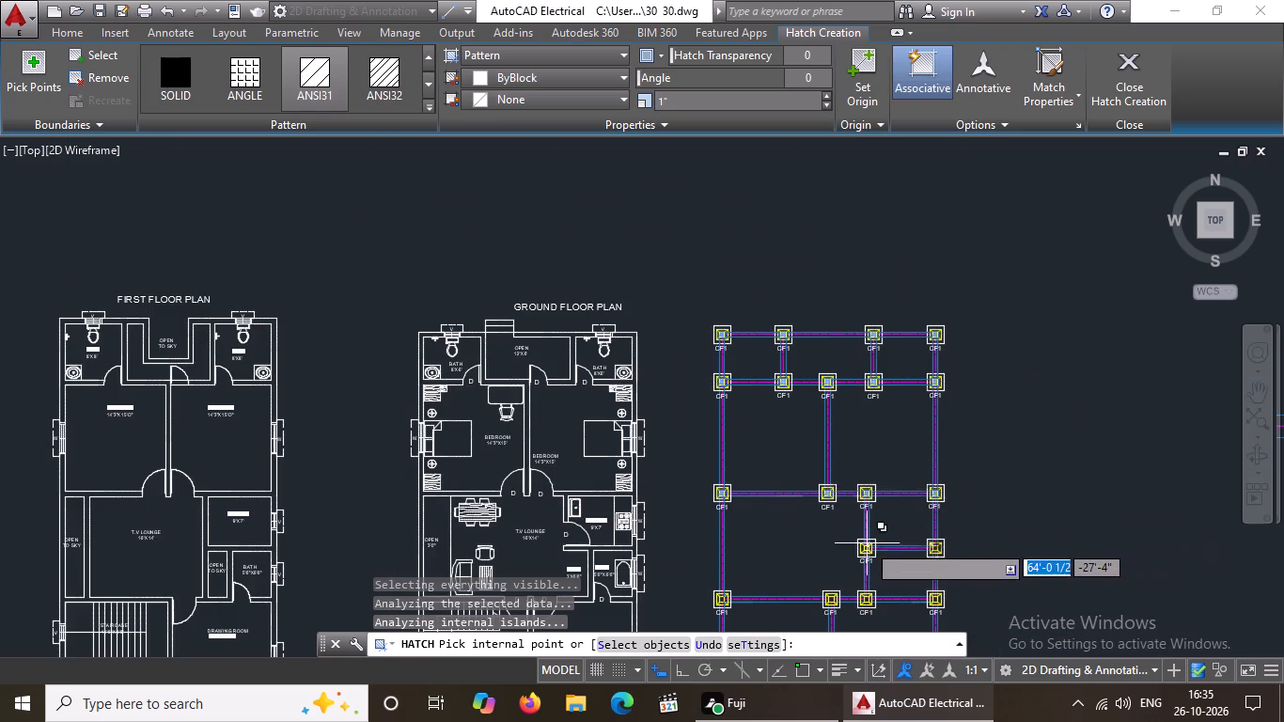
Hatch the inner column squares of the two CF1 footings in the fourth row from the top with ANSI31.
scroll(864, 557, "up", 7)
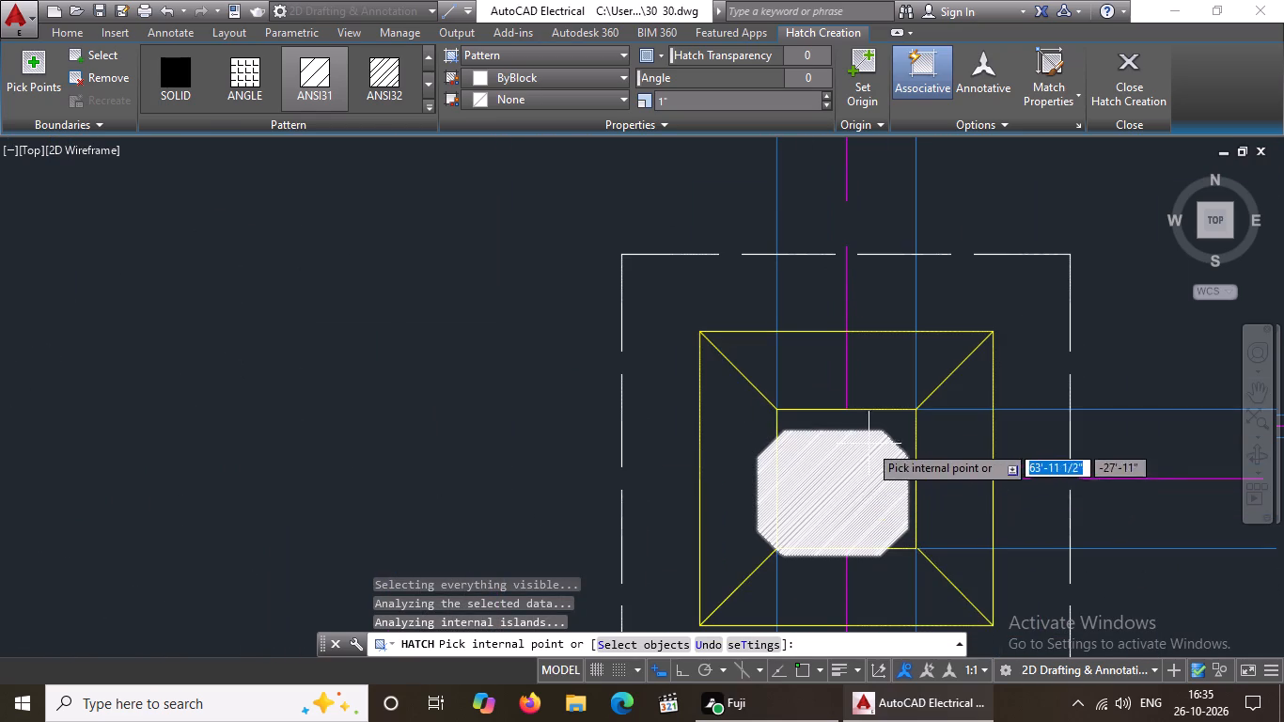
left_click(858, 457)
scroll(852, 461, "down", 1)
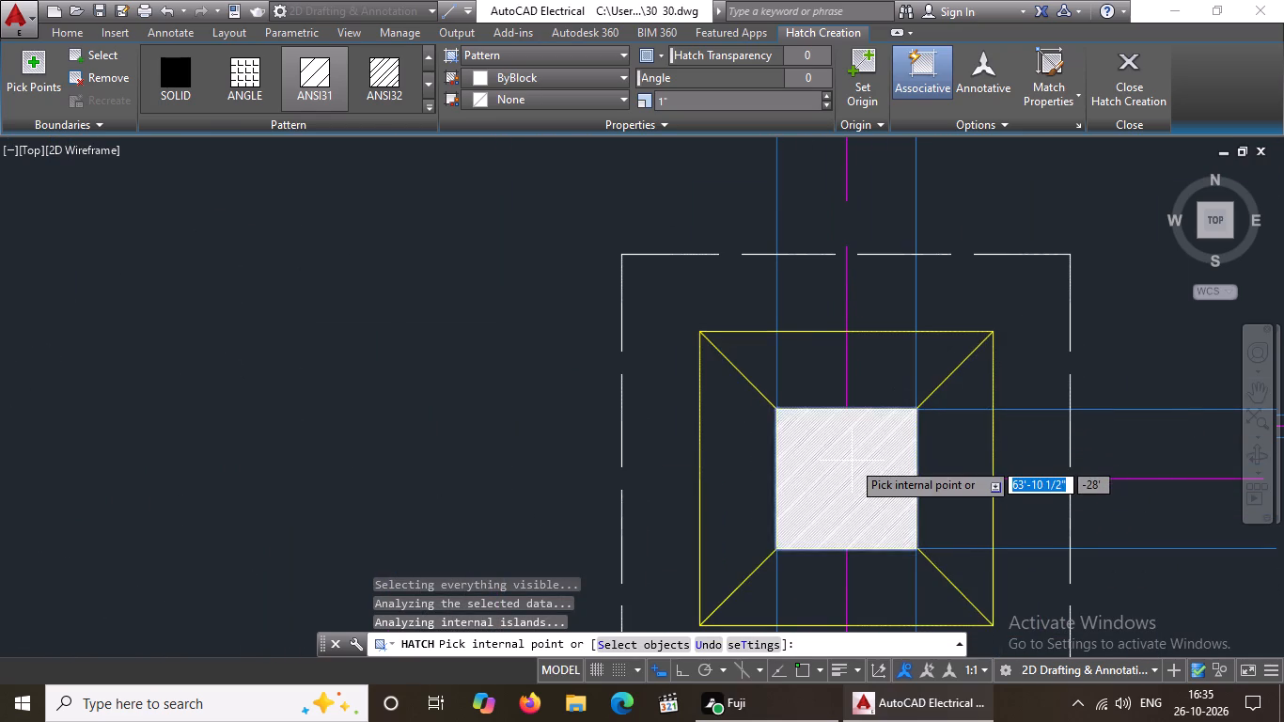
scroll(852, 461, "down", 6)
scroll(1039, 457, "up", 6)
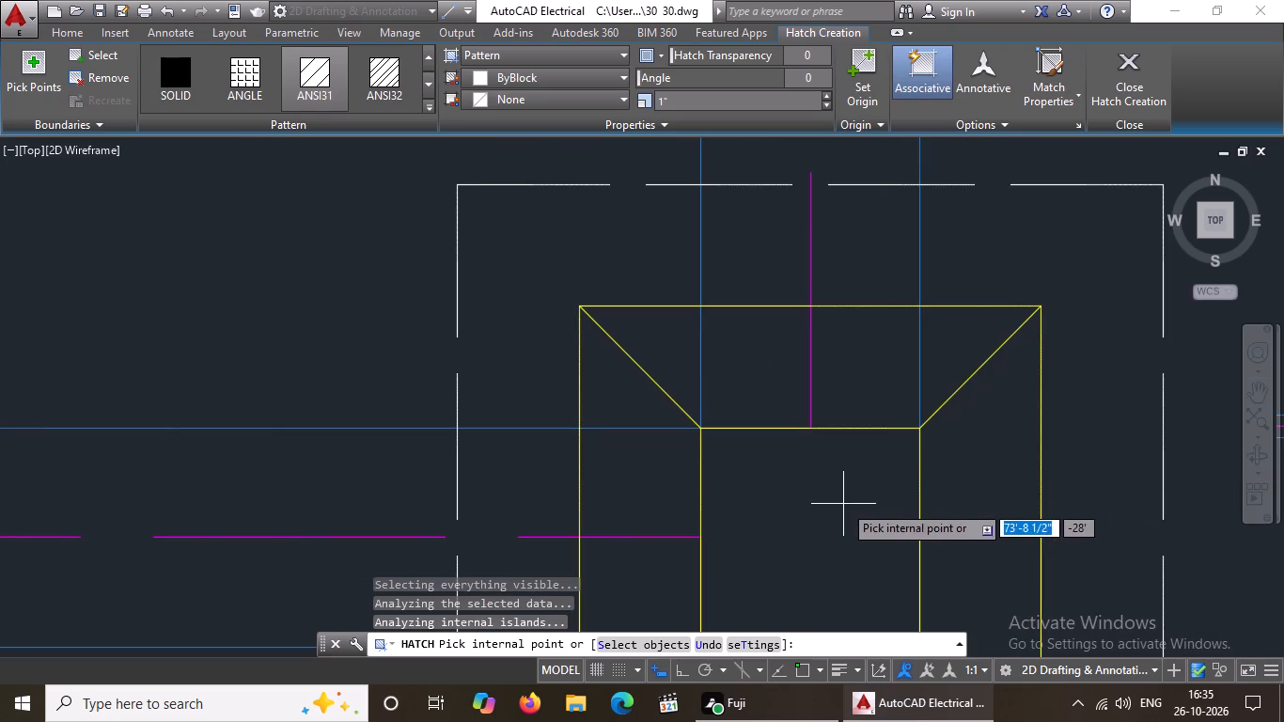
left_click(838, 503)
Hatch the inner column squares of the fourth and third CF1 footings in the fifth row with ANSI31.
scroll(856, 490, "down", 9)
scroll(873, 563, "up", 3)
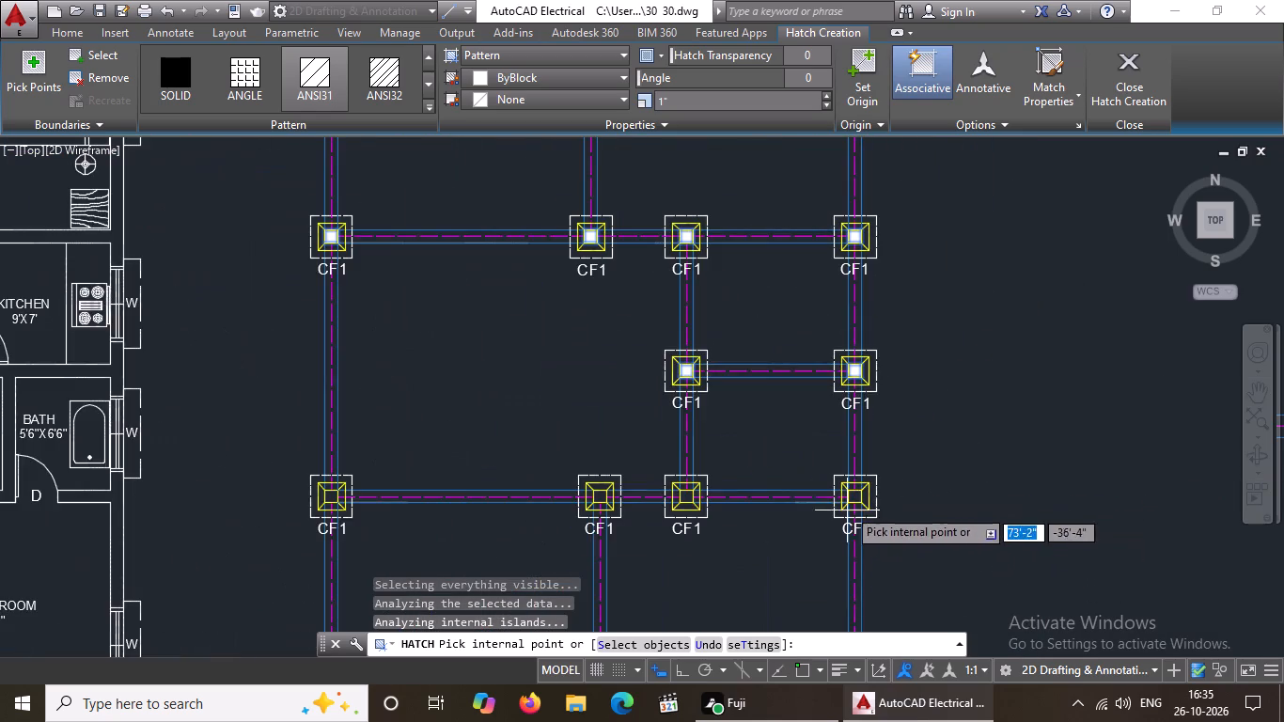
scroll(847, 501, "up", 5)
left_click(897, 495)
scroll(925, 481, "down", 7)
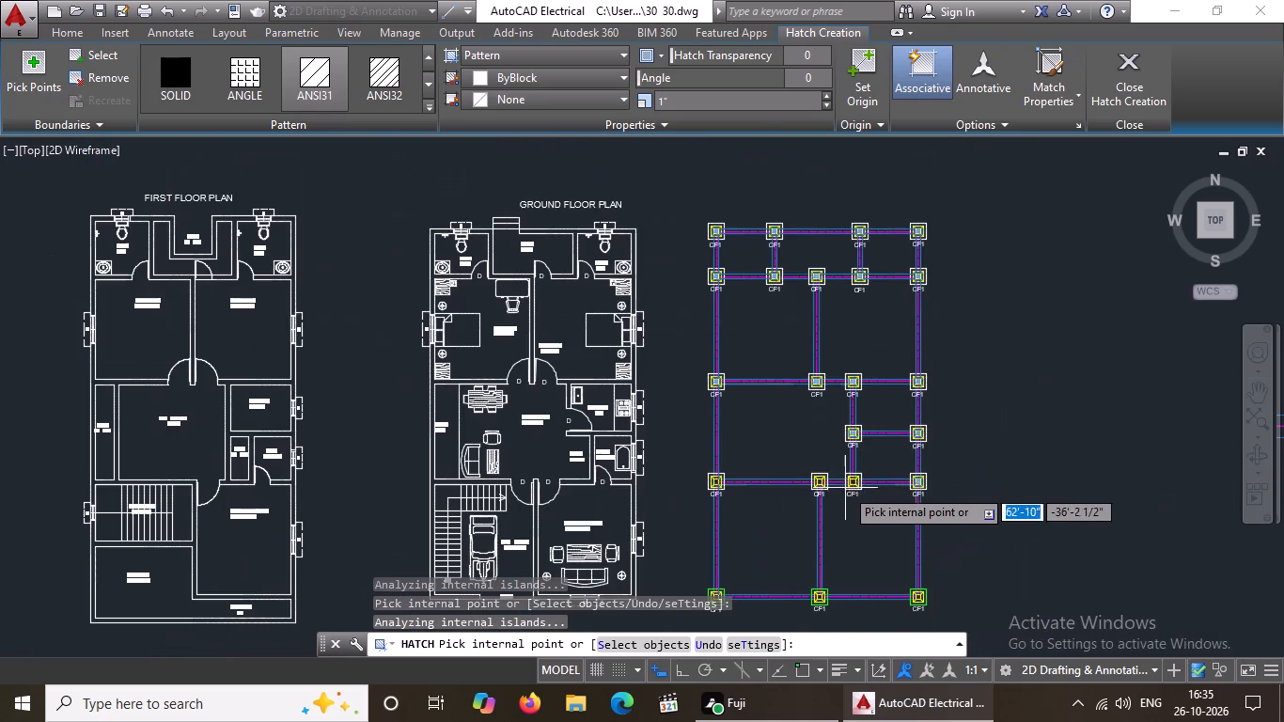
scroll(860, 465, "up", 5)
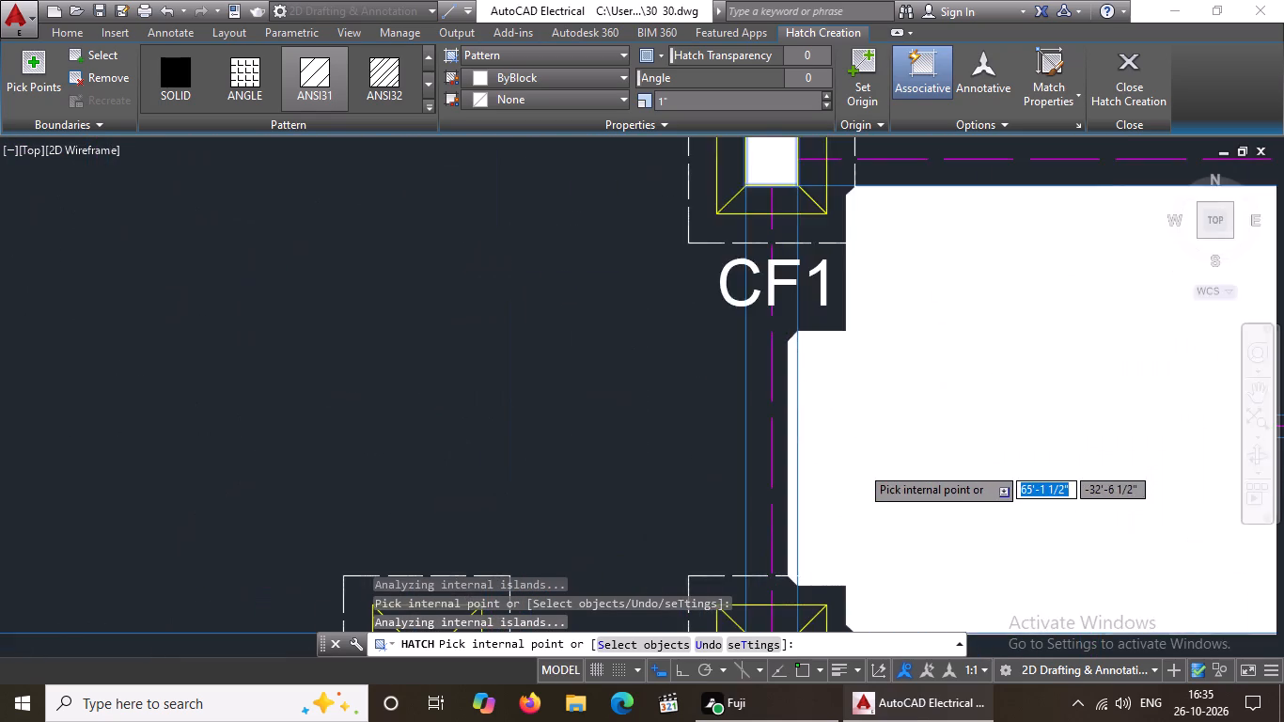
scroll(858, 452, "down", 5)
scroll(824, 496, "up", 6)
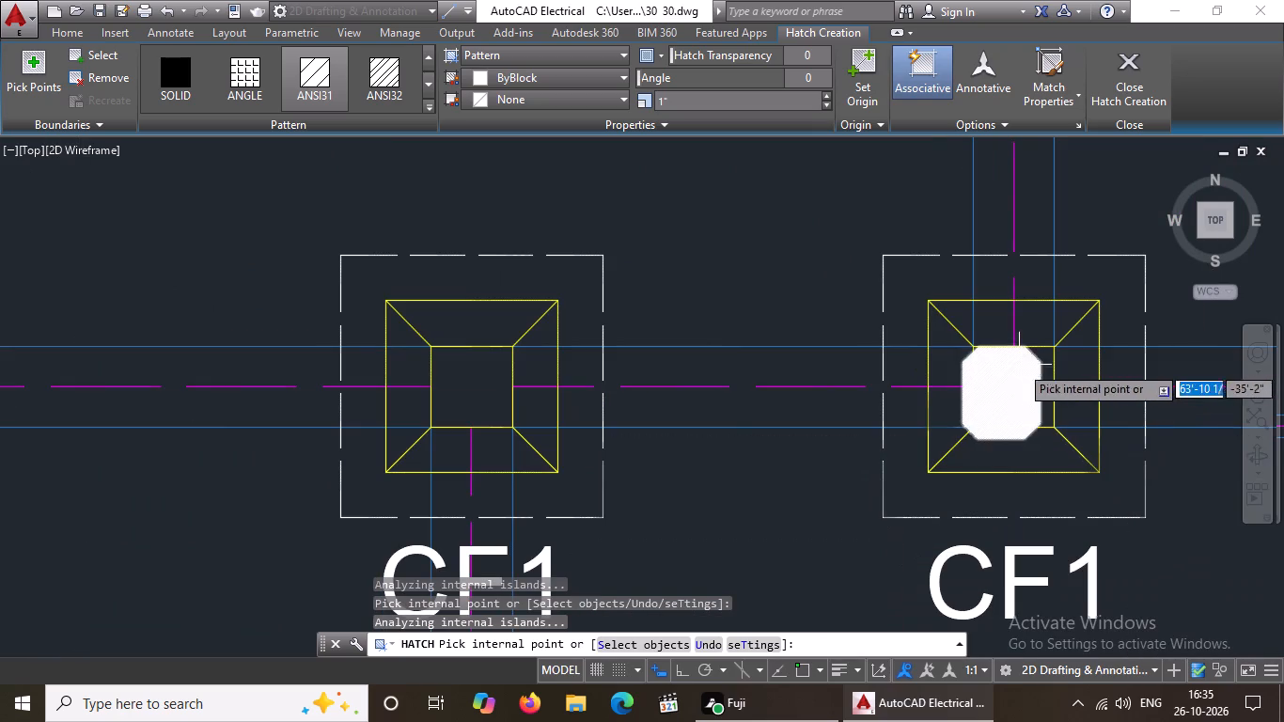
left_click(1028, 388)
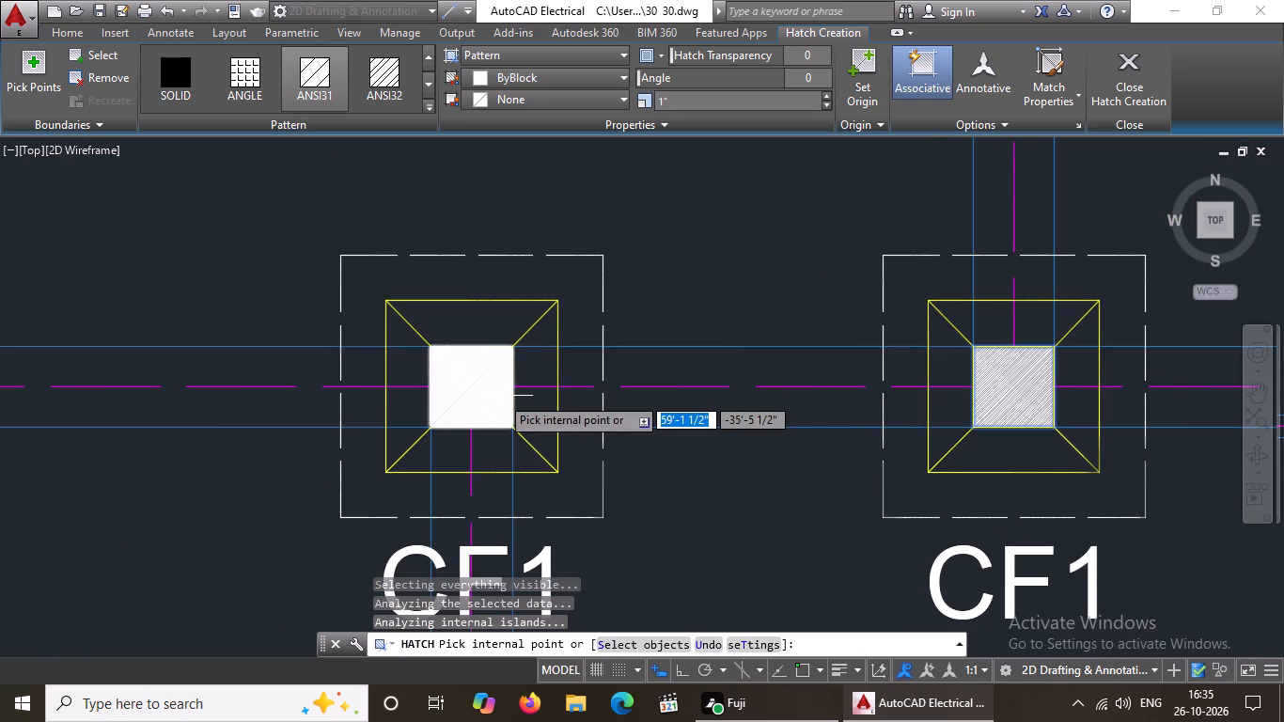
Hatch the inner column squares of the second and first CF1 footings in the fifth row with ANSI31.
left_click(498, 394)
scroll(508, 387, "down", 6)
scroll(408, 392, "up", 5)
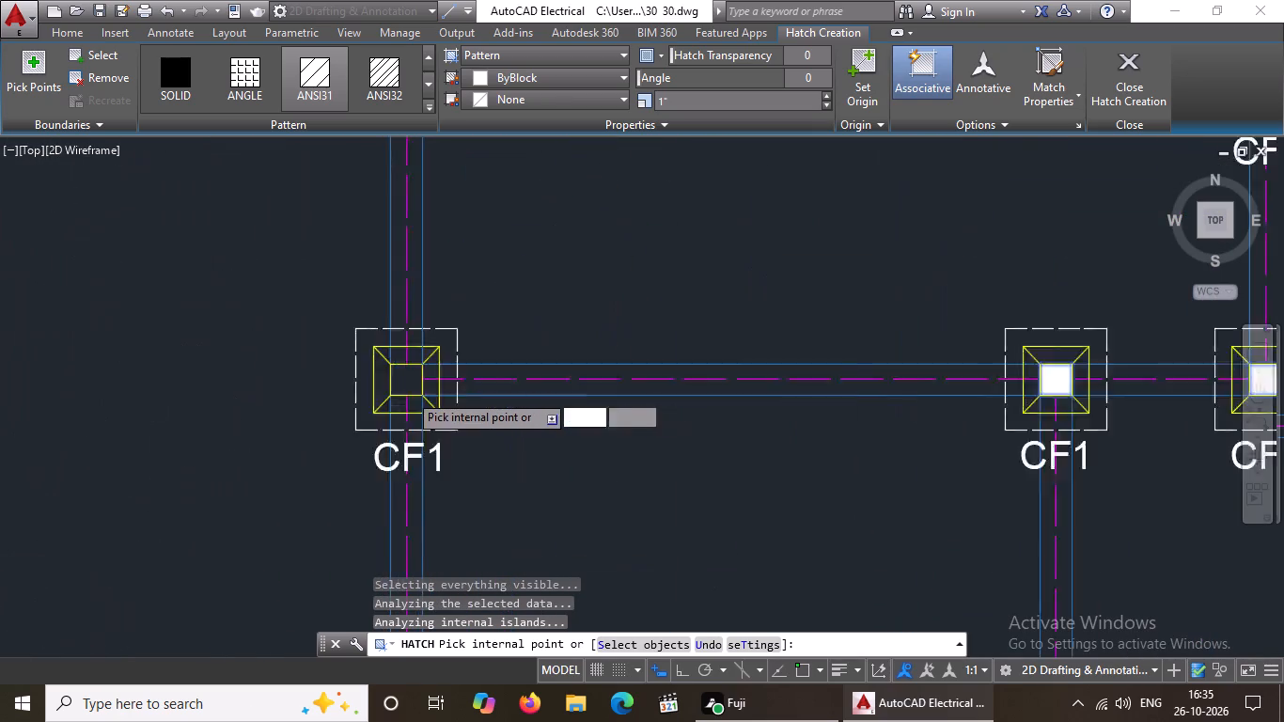
scroll(408, 393, "up", 1)
left_click(409, 357)
Hatch the inner column squares of the first two CF1 footings in the bottom row with ANSI31.
scroll(454, 343, "down", 7)
scroll(479, 419, "up", 3)
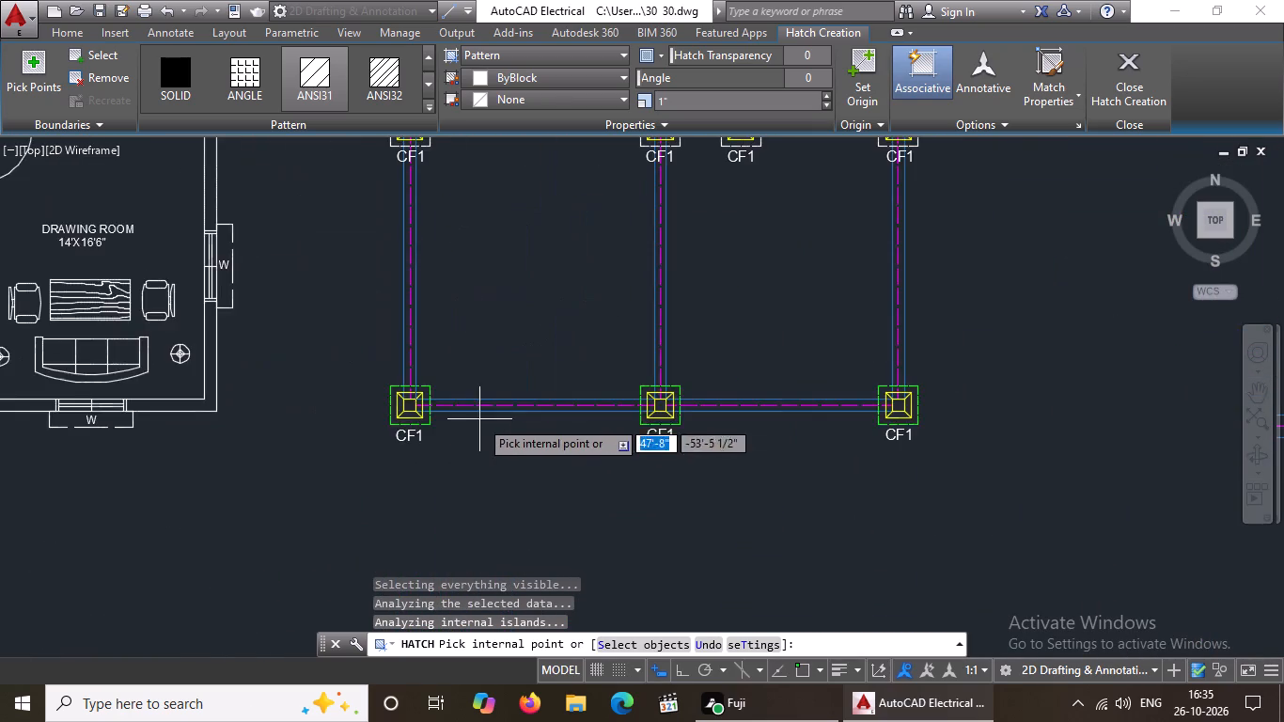
scroll(430, 400, "up", 3)
left_click(338, 428)
scroll(361, 429, "down", 3)
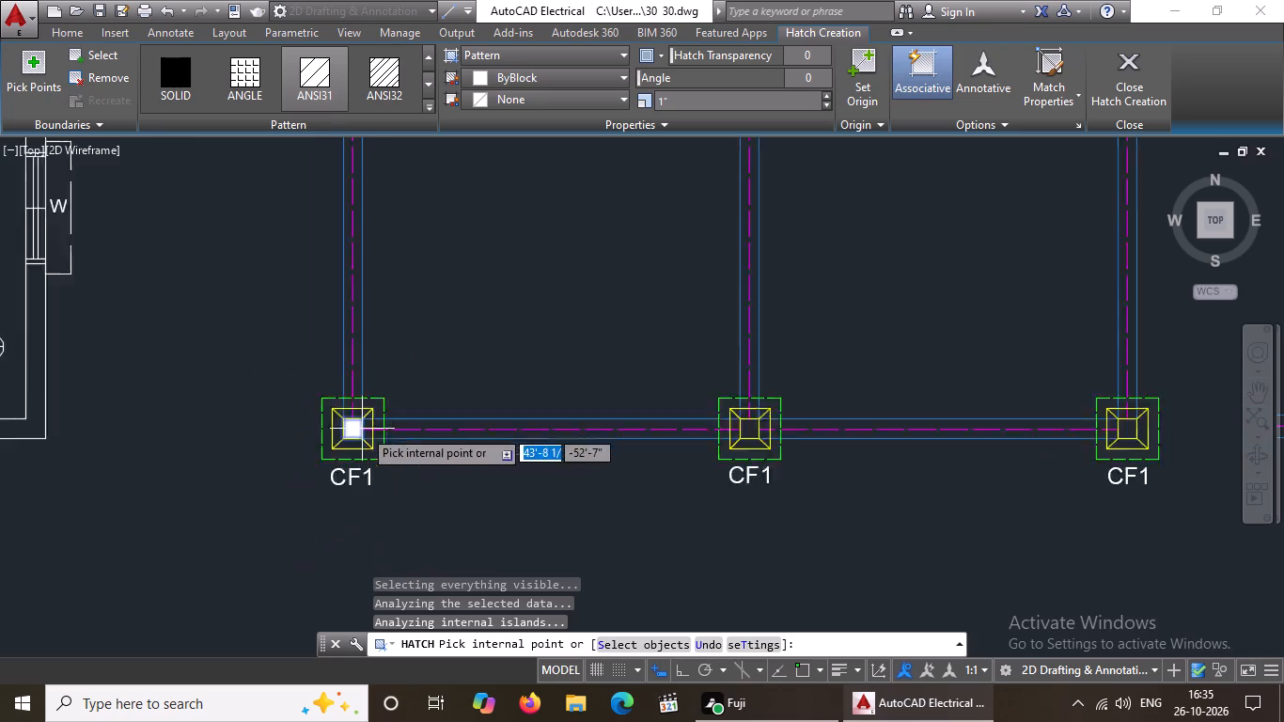
scroll(431, 465, "down", 1)
scroll(562, 432, "up", 3)
scroll(486, 485, "up", 3)
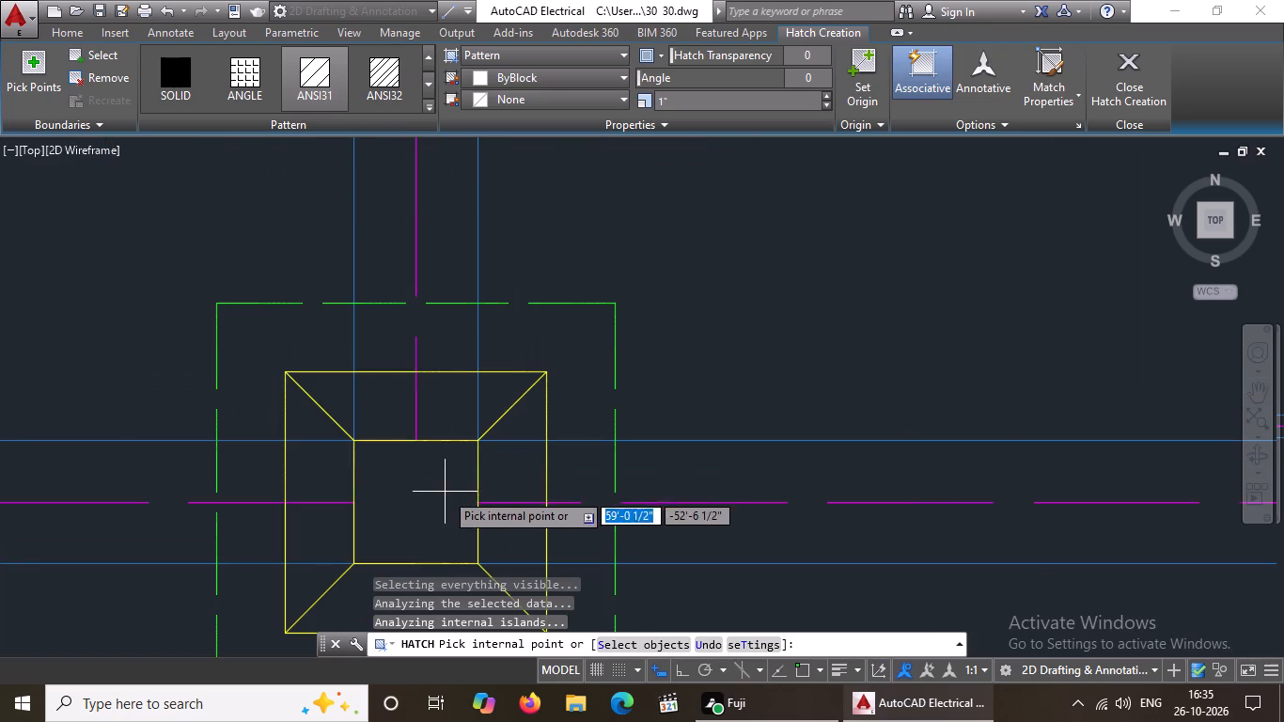
left_click(432, 494)
Hatch the inner column square of the last CF1 footing in the bottom row and finish the Hatch command.
scroll(490, 482, "down", 6)
scroll(644, 488, "up", 3)
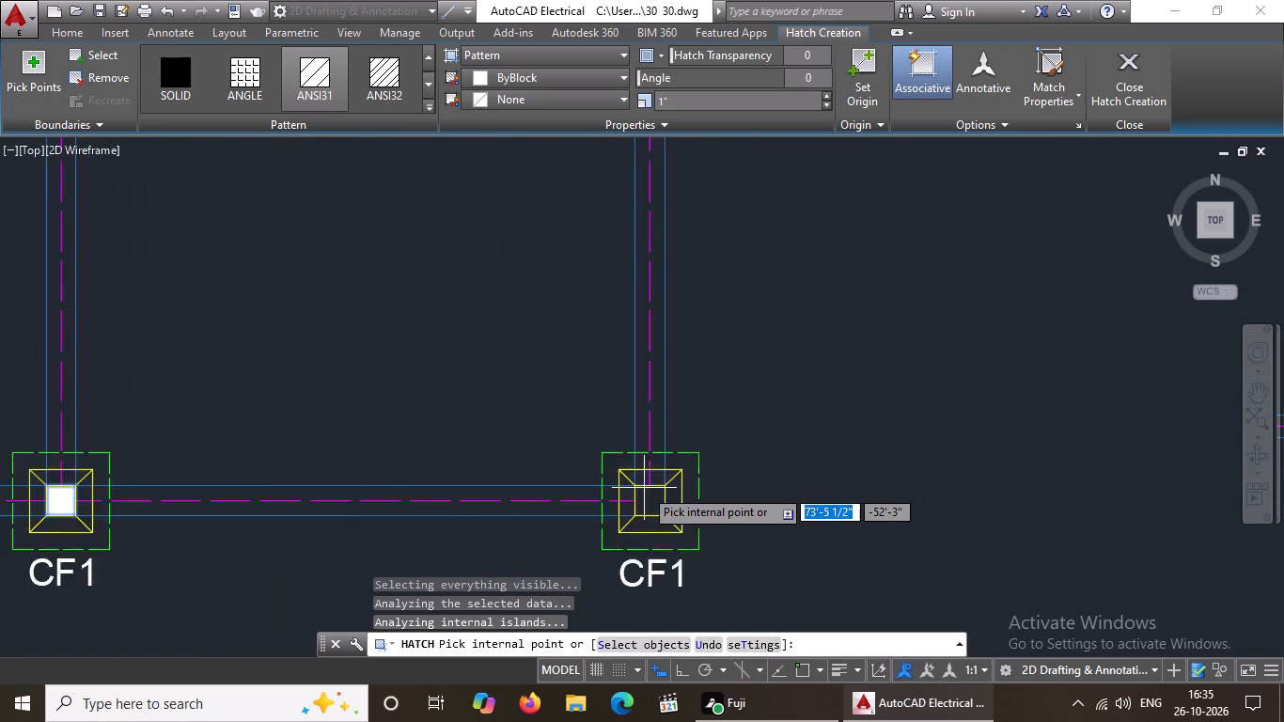
scroll(644, 488, "up", 3)
left_click(665, 540)
scroll(665, 540, "down", 4)
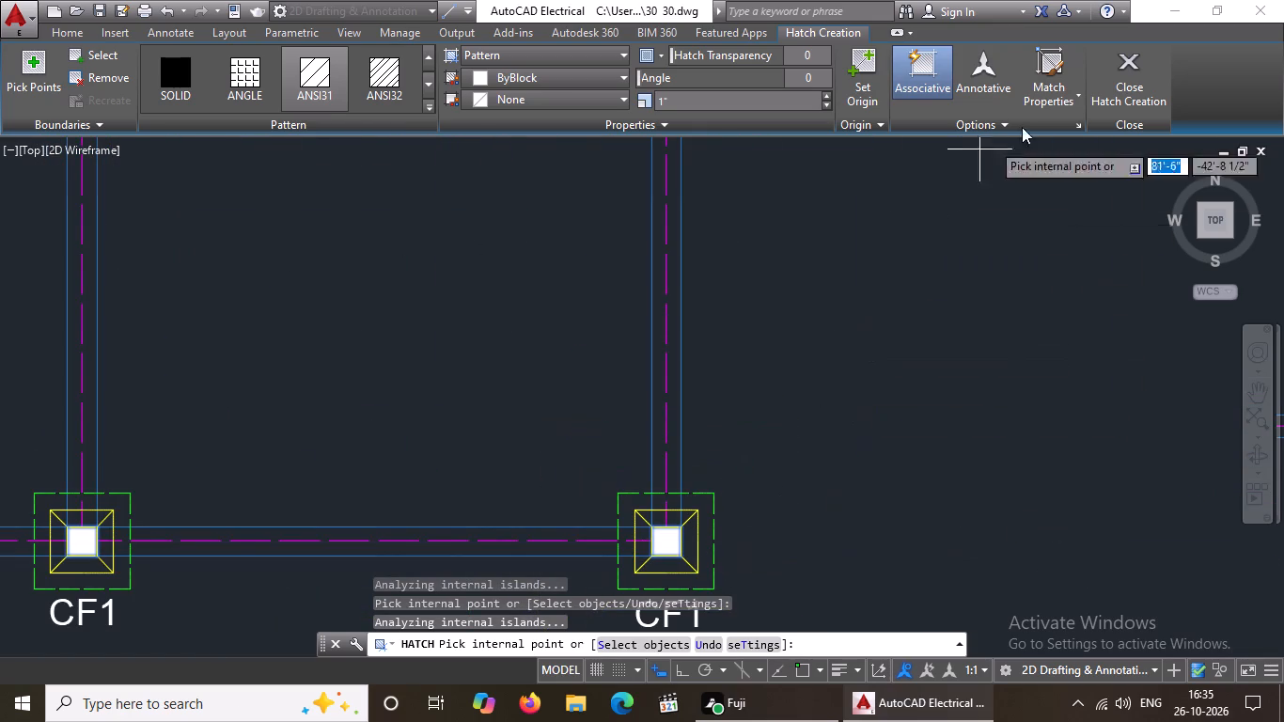
left_click(1137, 78)
scroll(801, 300, "down", 4)
key("Escape")
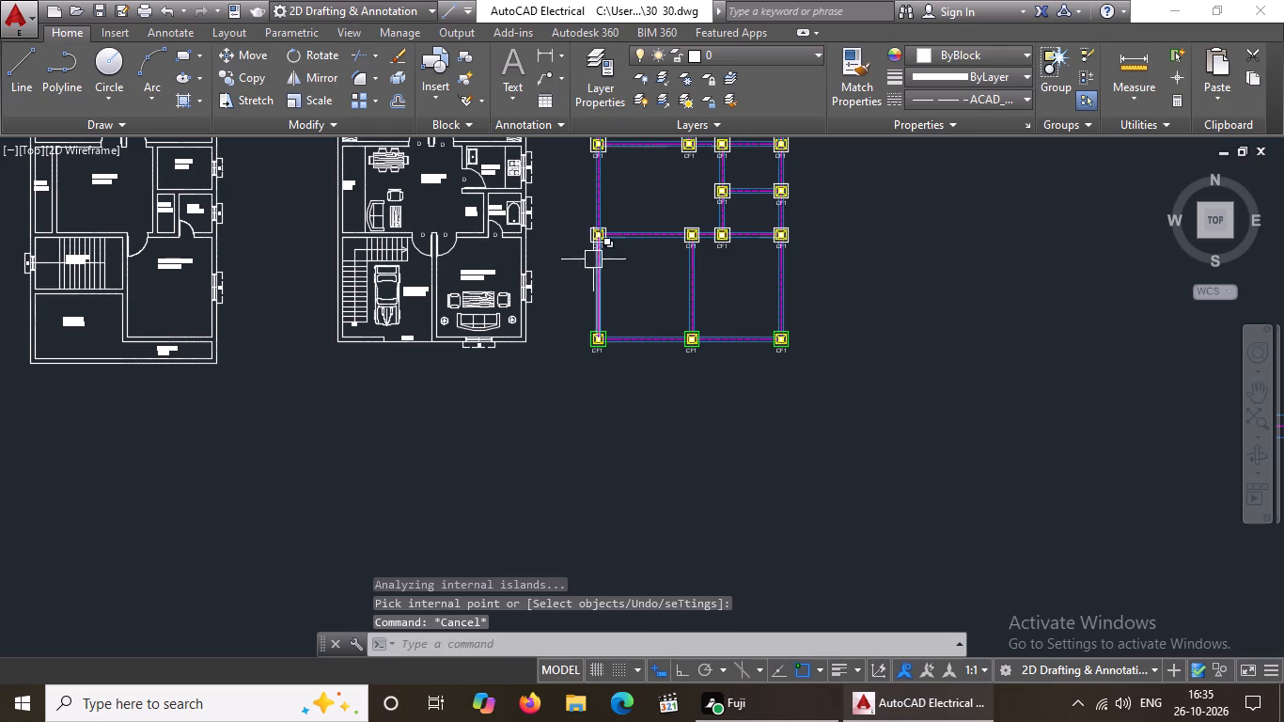
key("Escape")
Recolour the top and right dashed outline edges of the first CF1 footing in the fifth row to green.
scroll(592, 221, "up", 4)
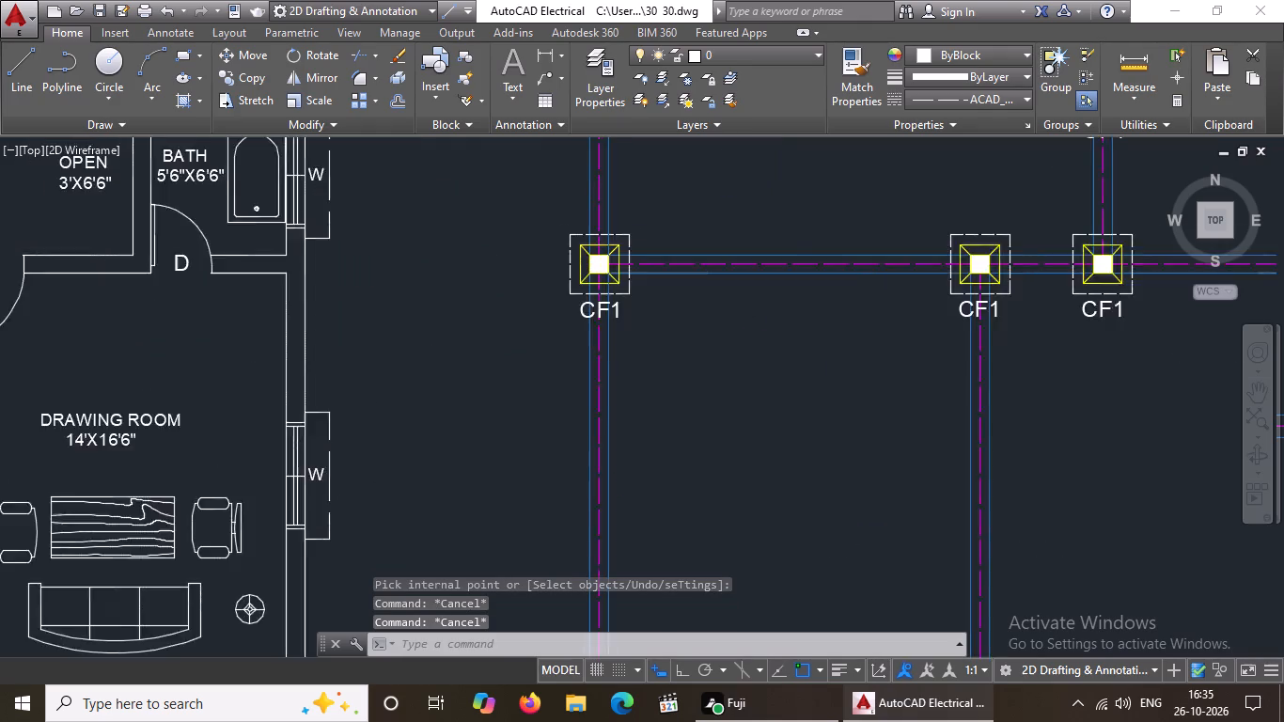
scroll(537, 236, "up", 2)
left_click(603, 217)
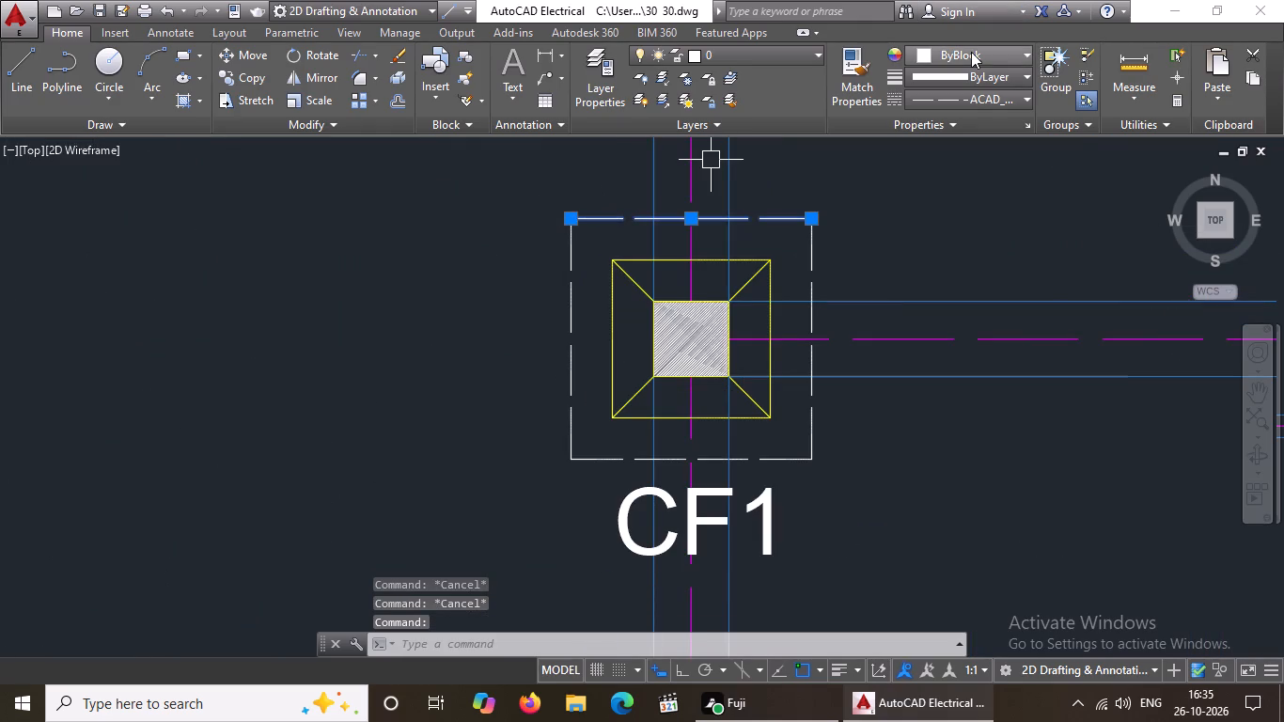
left_click(971, 52)
left_click(954, 243)
key("Escape")
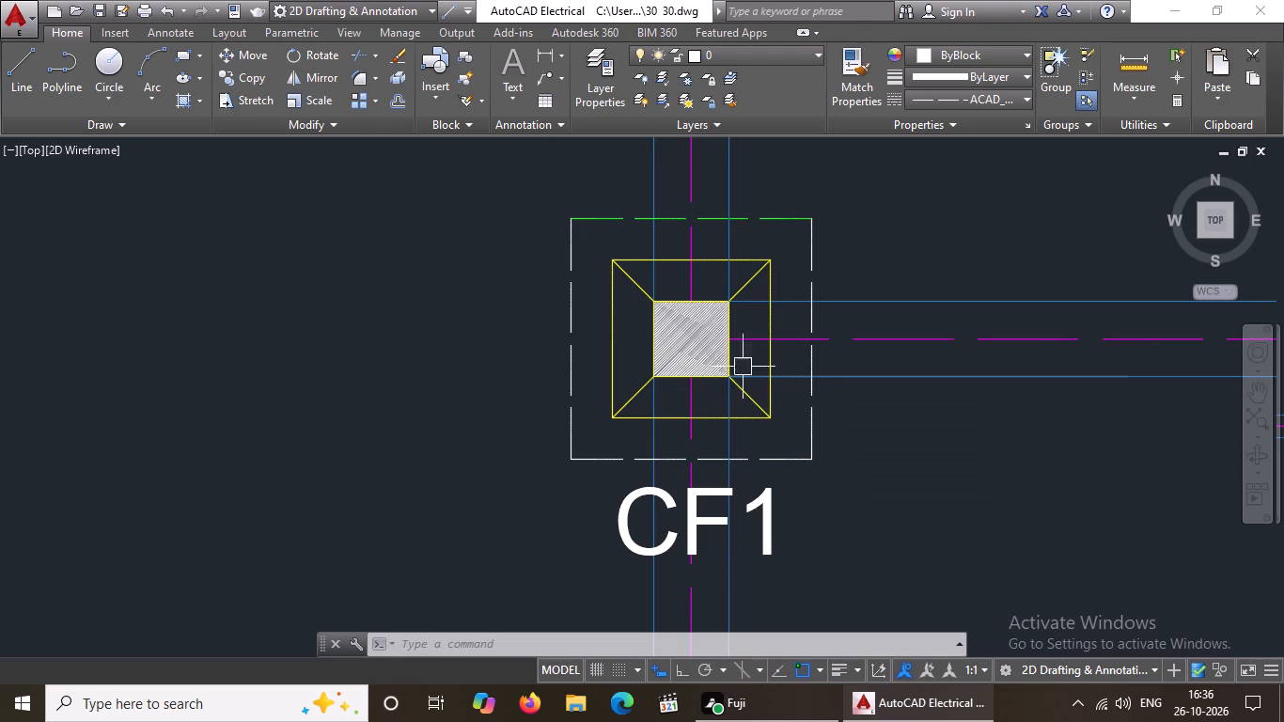
left_click(811, 395)
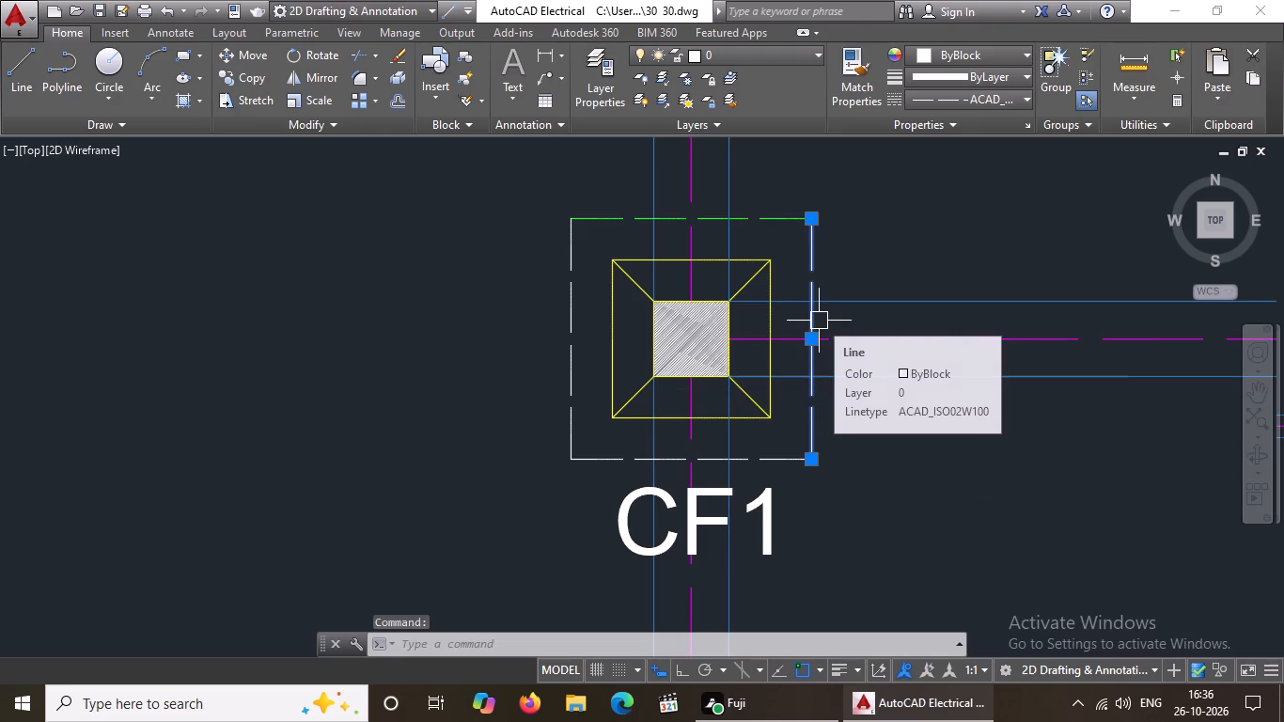
left_click(1017, 56)
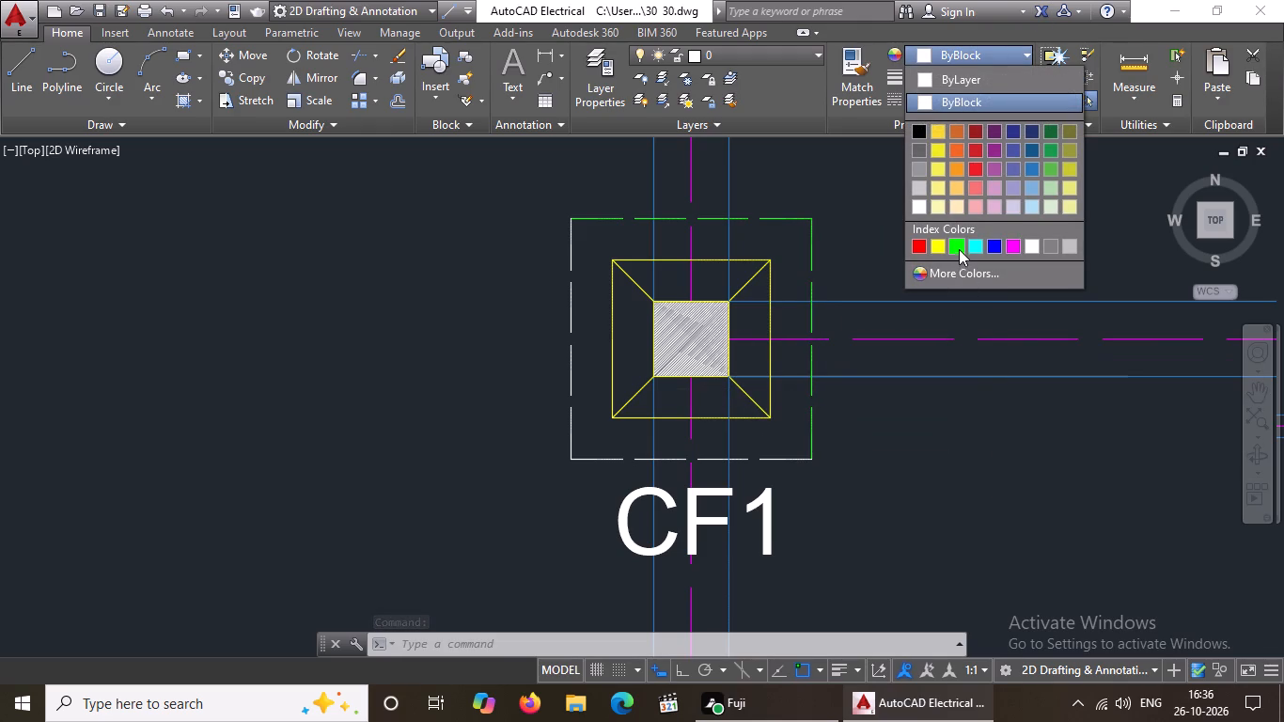
left_click(959, 246)
scroll(815, 462, "down", 9)
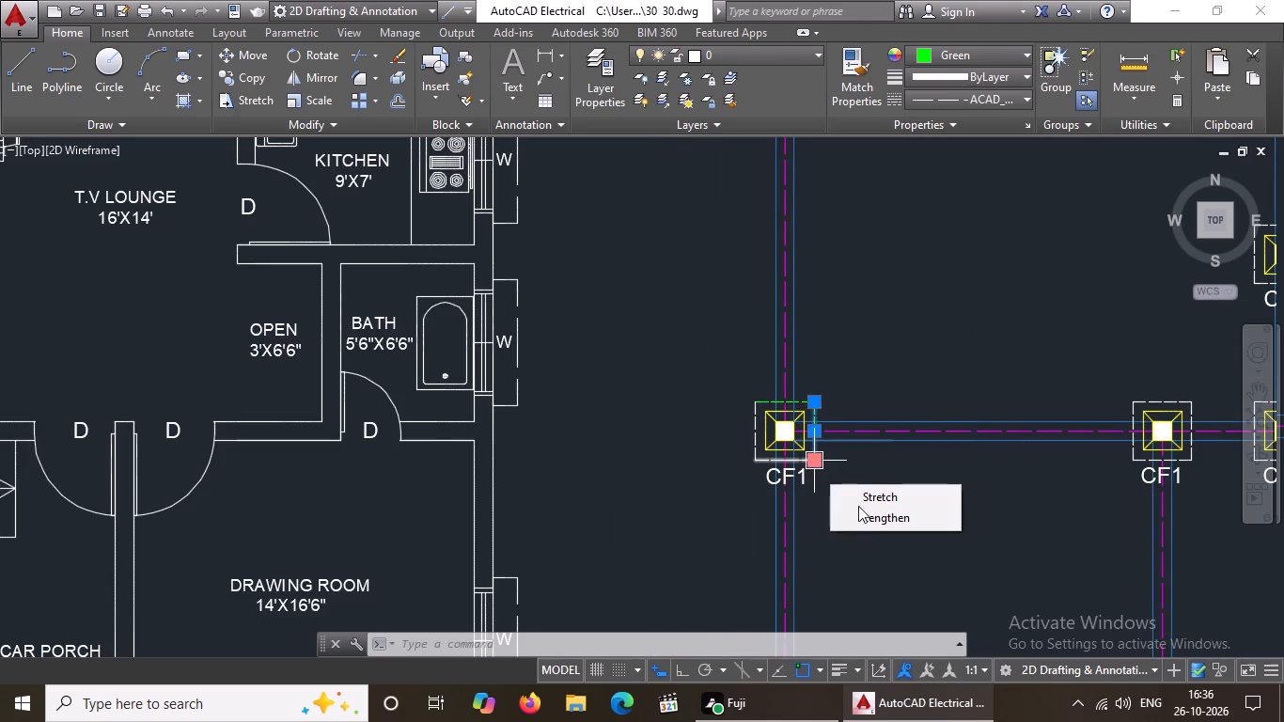
key("Escape")
scroll(850, 433, "down", 4)
key("Escape")
key("Escape")
Recolour the left and bottom dashed outline edges of the first CF1 footing in the fifth row to green.
scroll(838, 448, "up", 1)
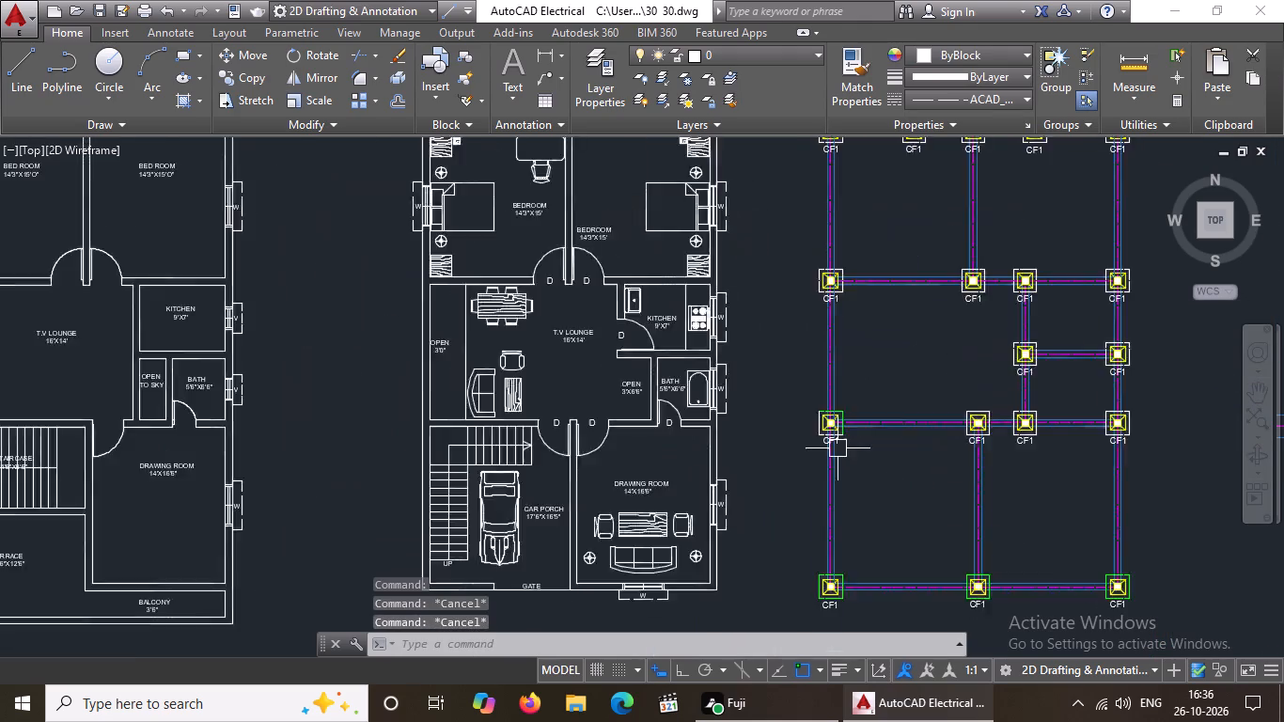
scroll(838, 448, "up", 2)
scroll(845, 373, "up", 3)
left_click(607, 385)
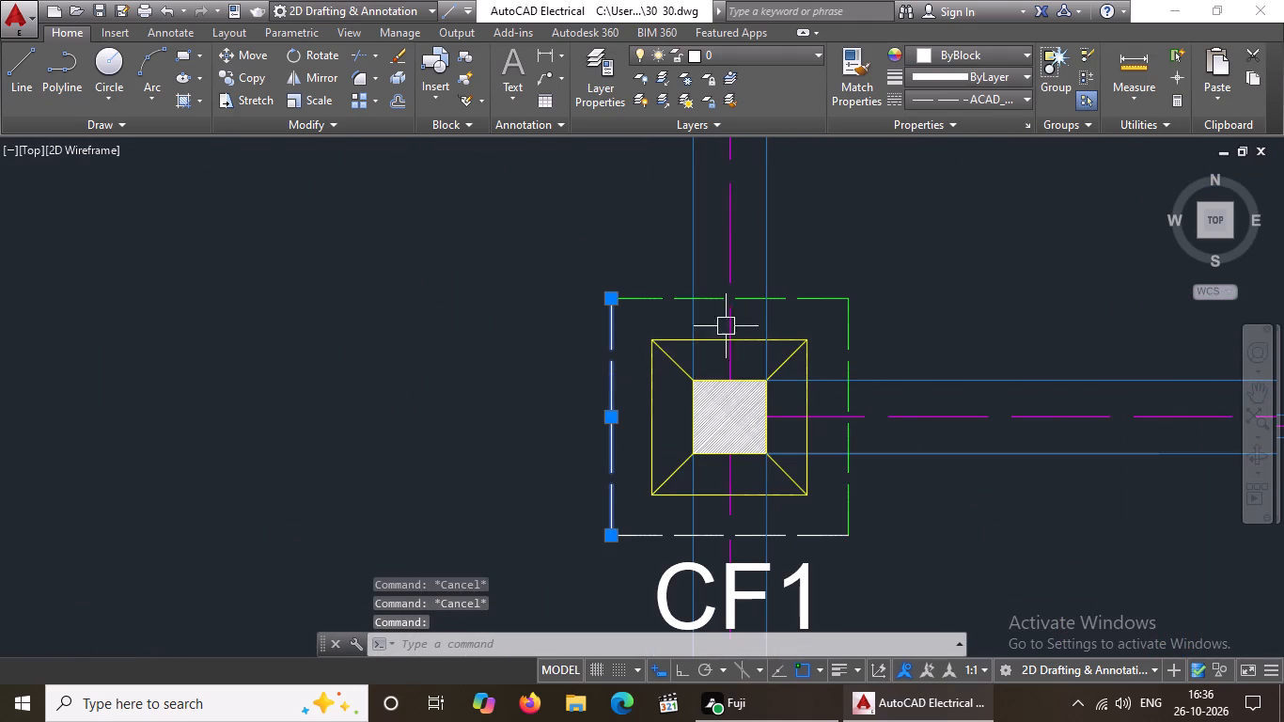
left_click(959, 50)
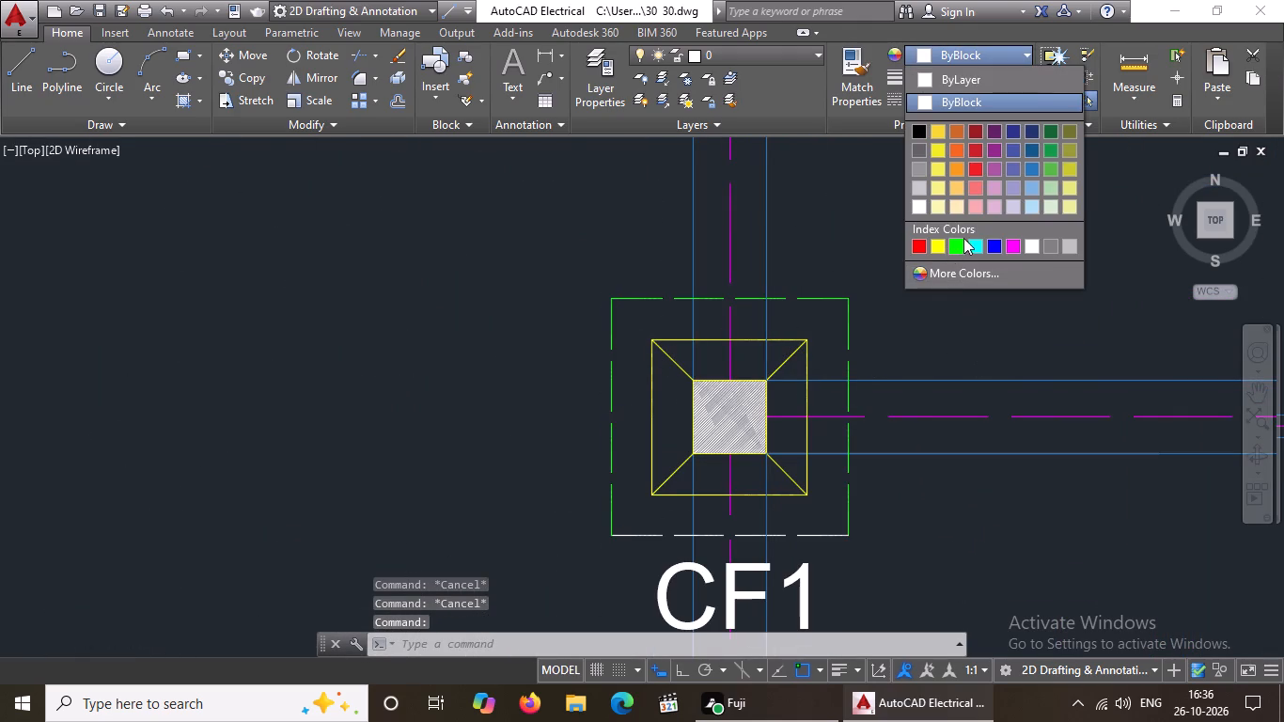
left_click(963, 238)
key("Escape")
left_click(821, 539)
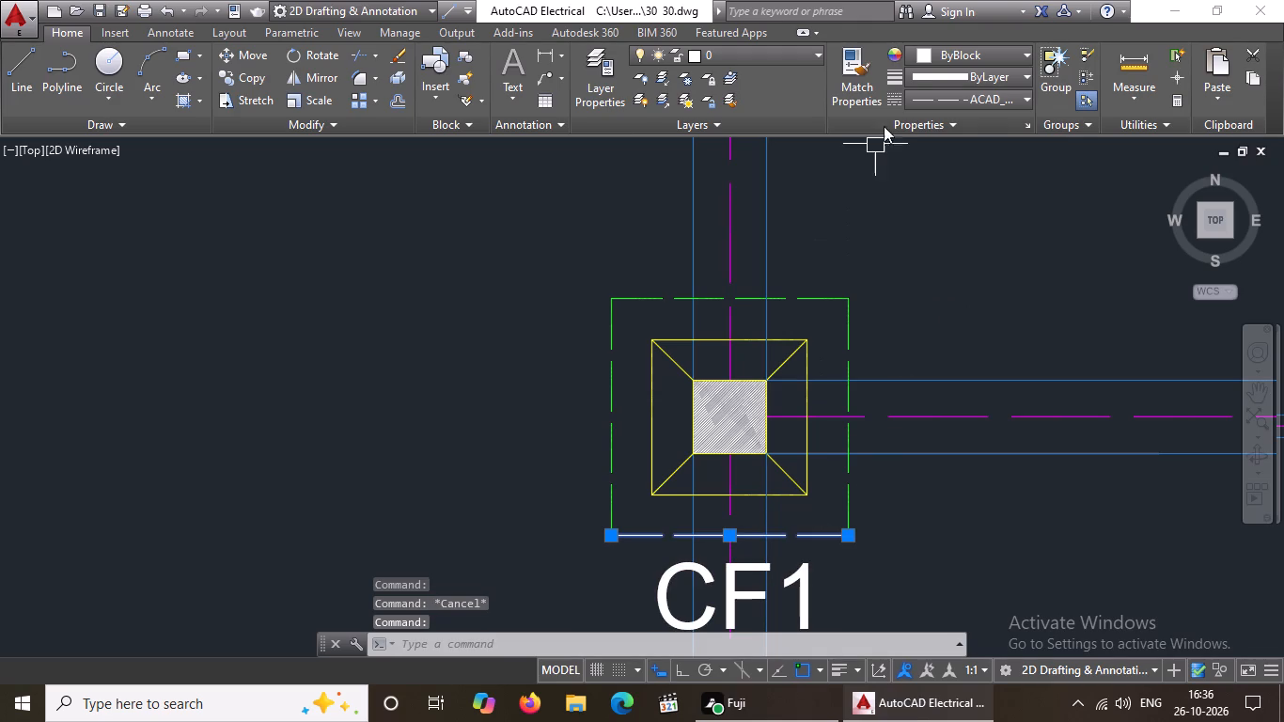
left_click(934, 52)
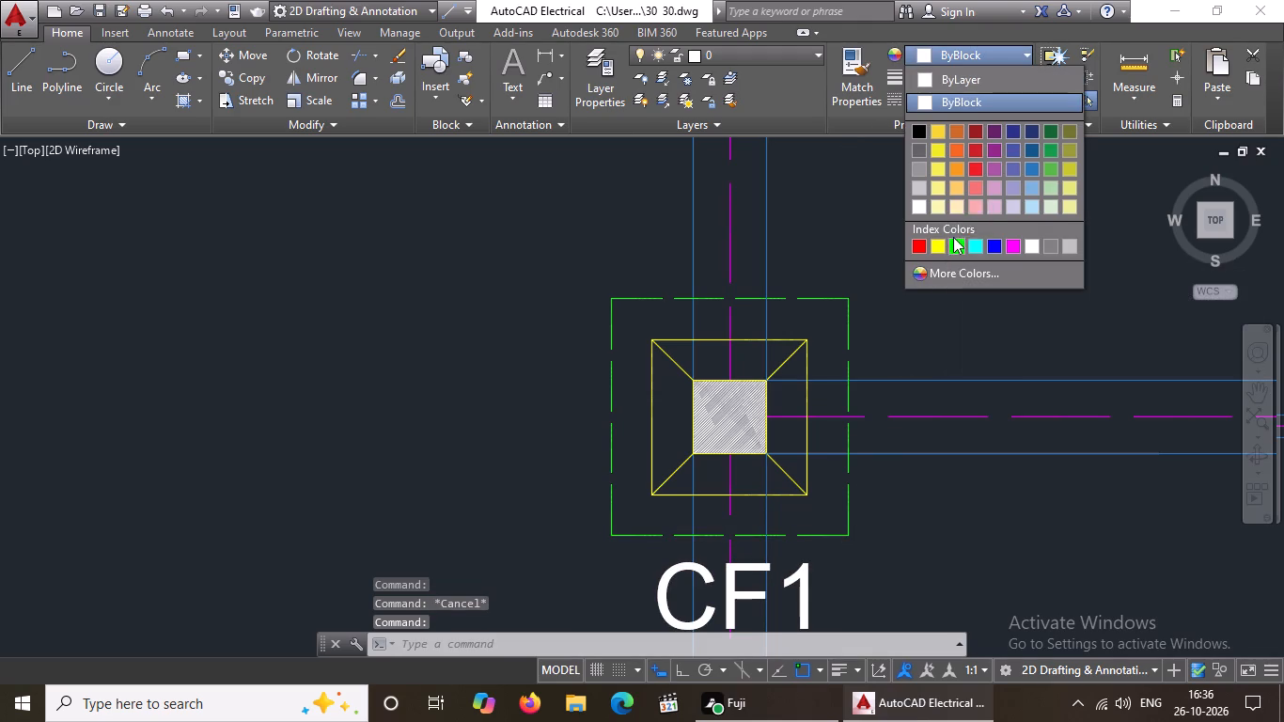
left_click(957, 251)
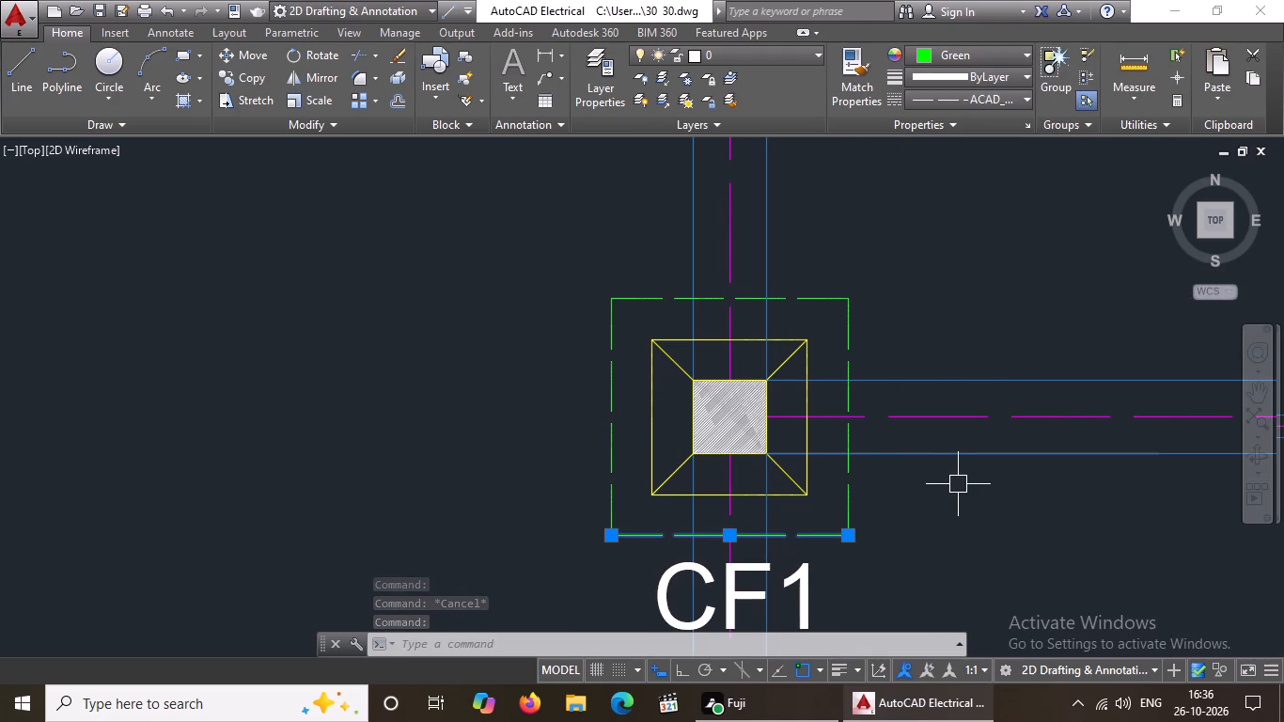
key("Escape")
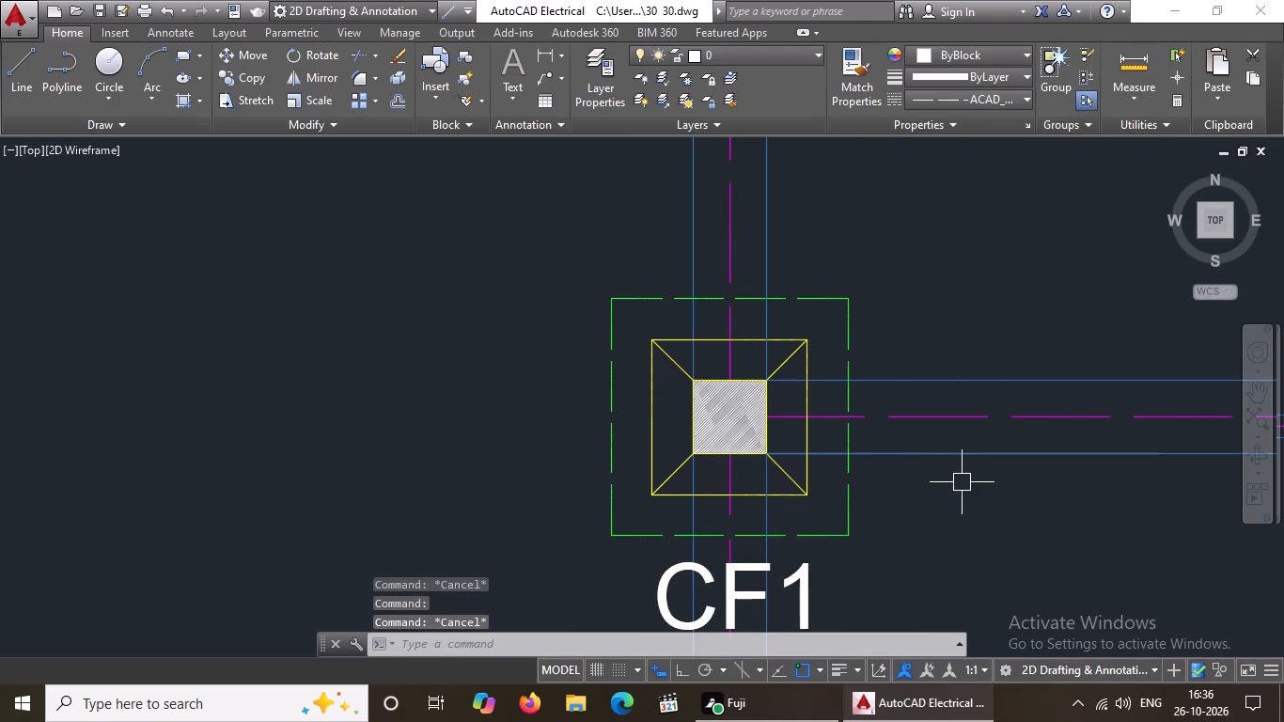
Recolour the bottom and right dashed outline edges of the second CF1 footing in the fifth row to green.
scroll(963, 482, "down", 7)
scroll(1047, 506, "up", 2)
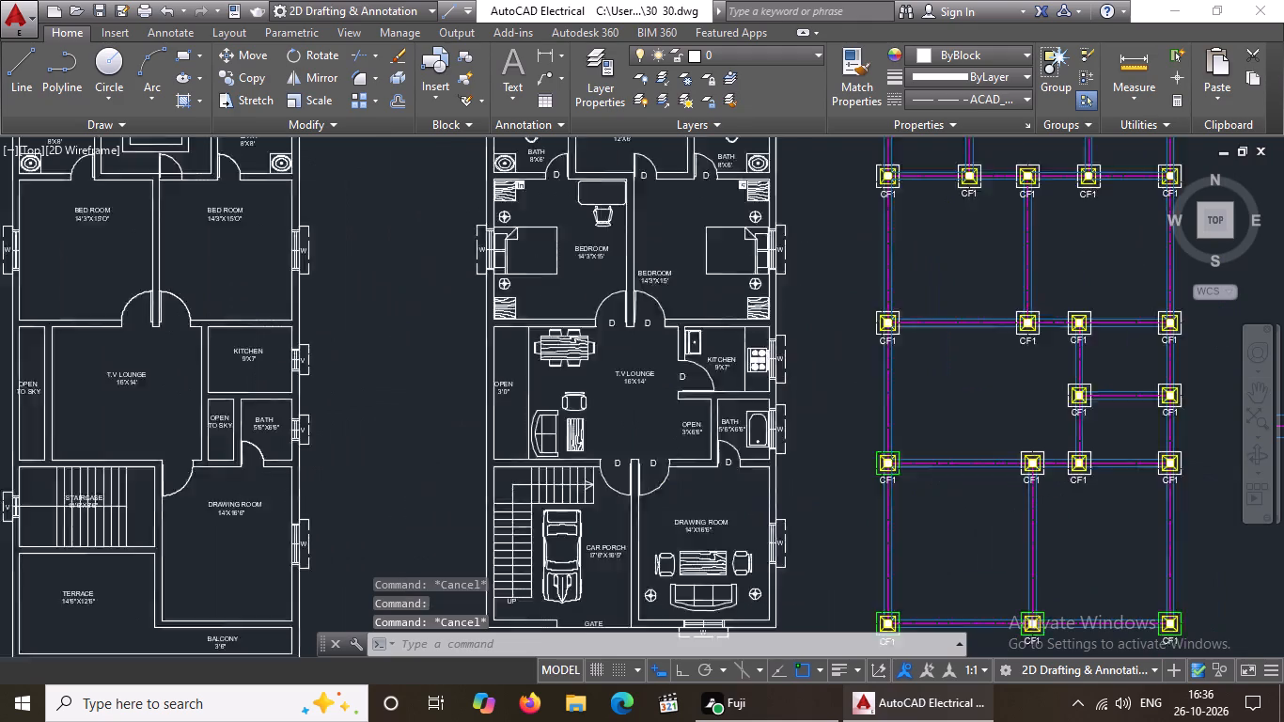
scroll(1050, 504, "down", 2)
scroll(1081, 494, "up", 3)
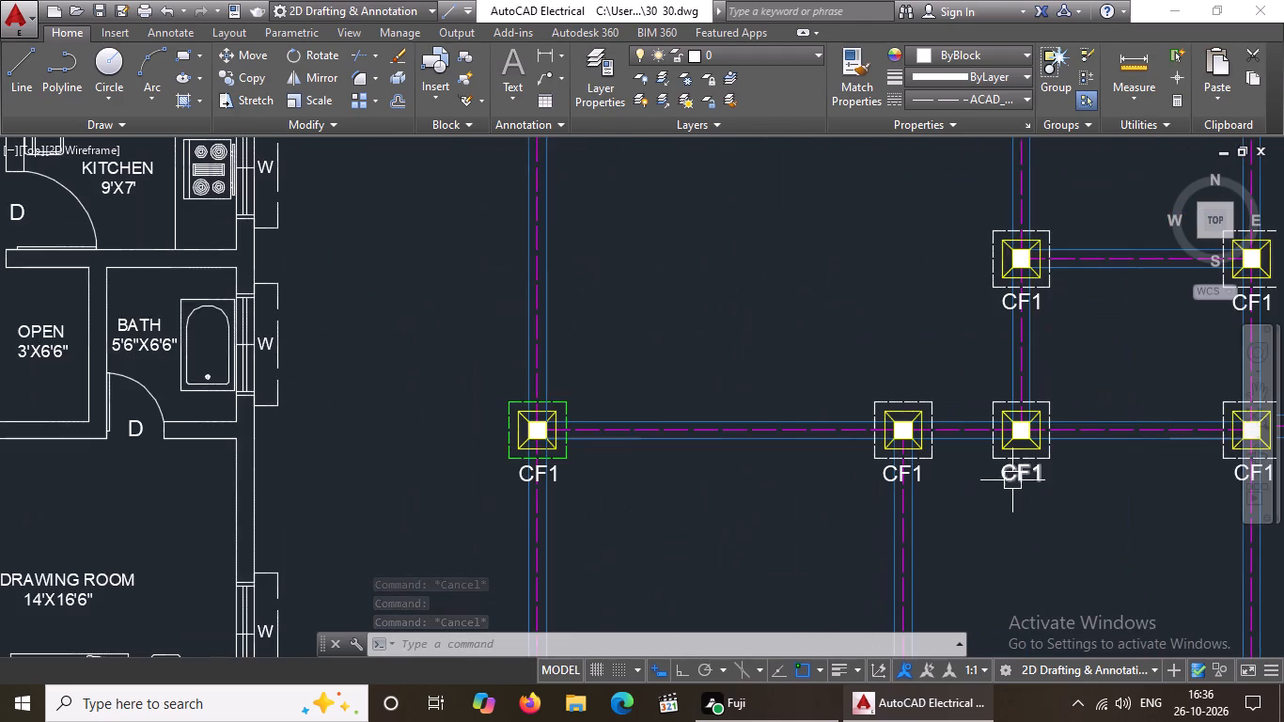
scroll(941, 470, "up", 3)
left_click(876, 432)
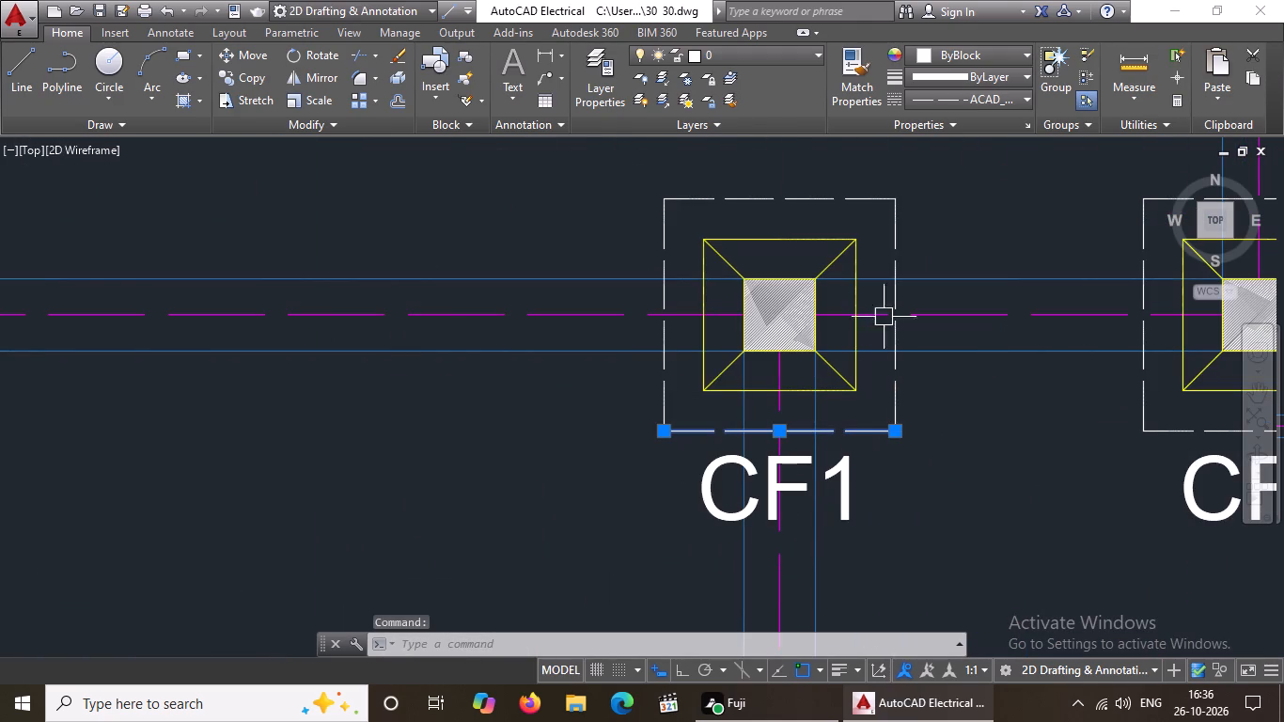
left_click(962, 52)
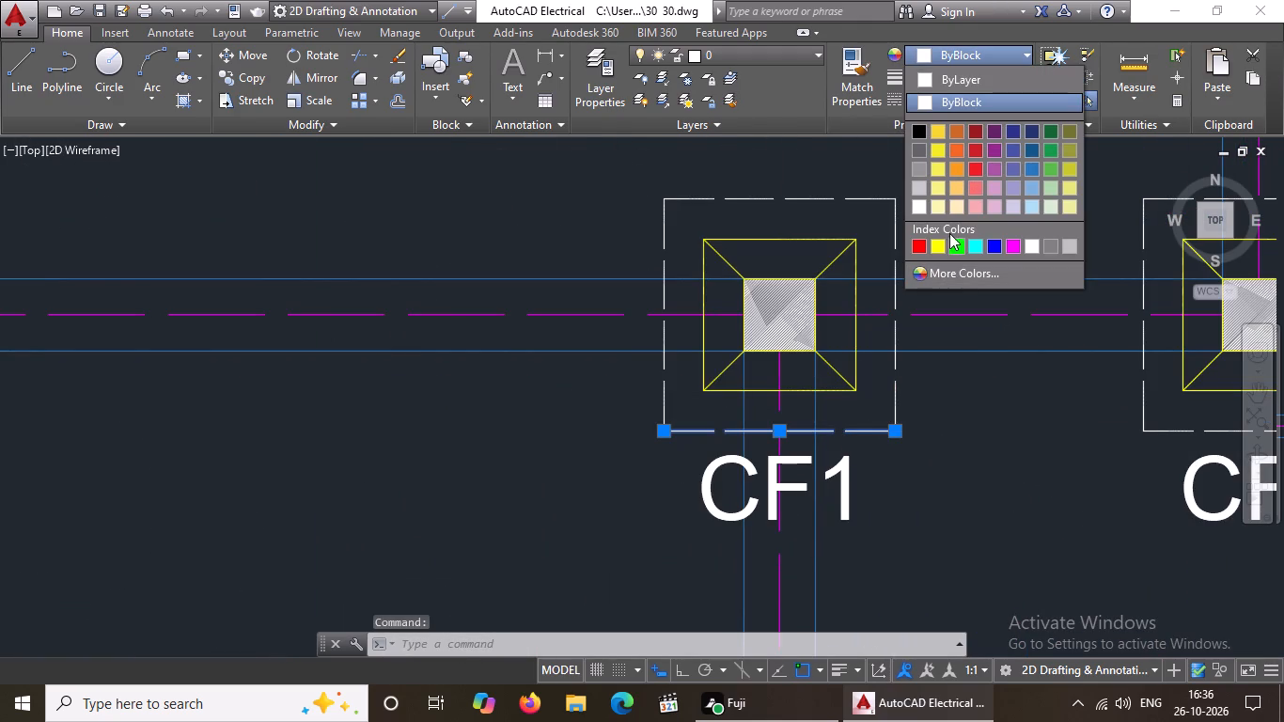
left_click(960, 243)
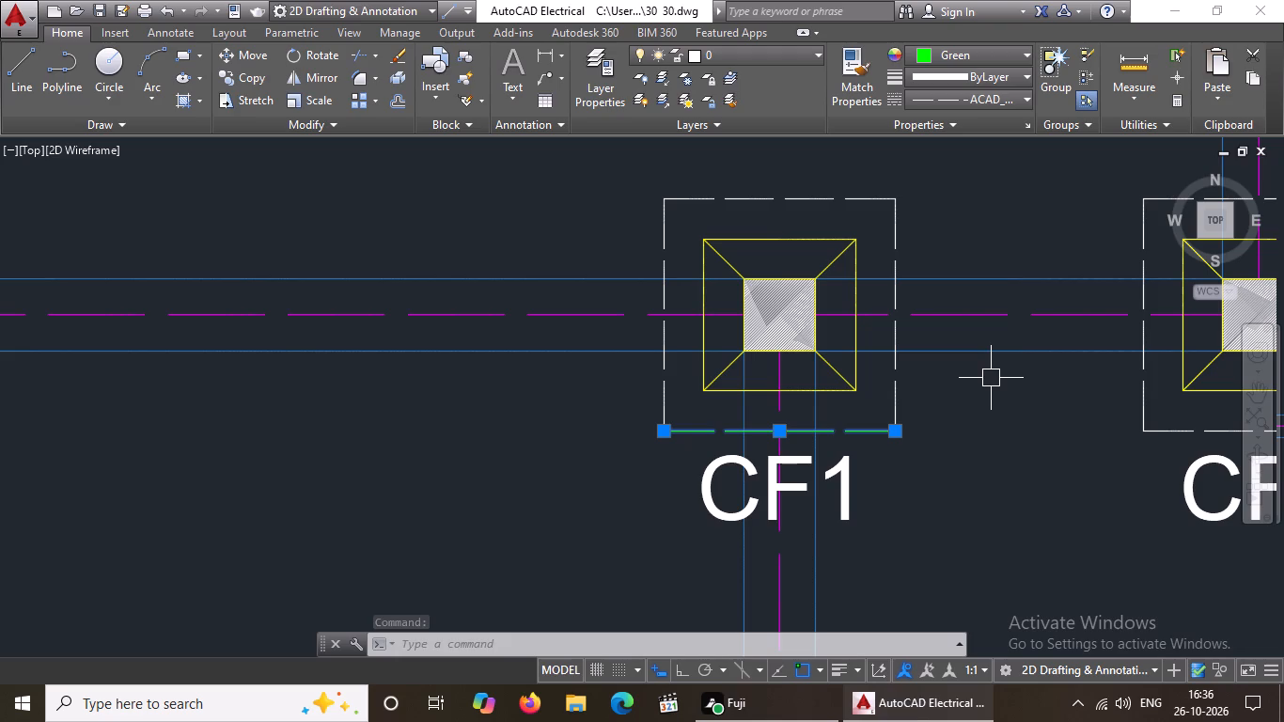
key("Escape")
left_click(895, 215)
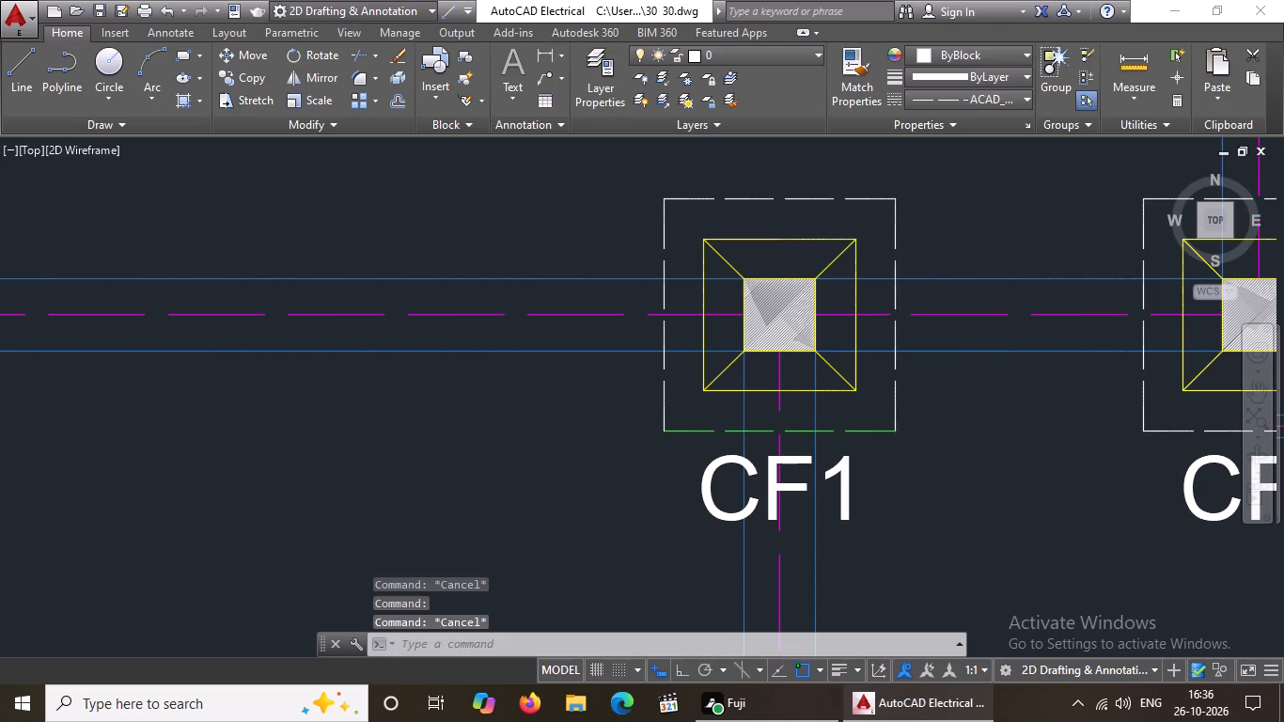
left_click(947, 53)
left_click(957, 248)
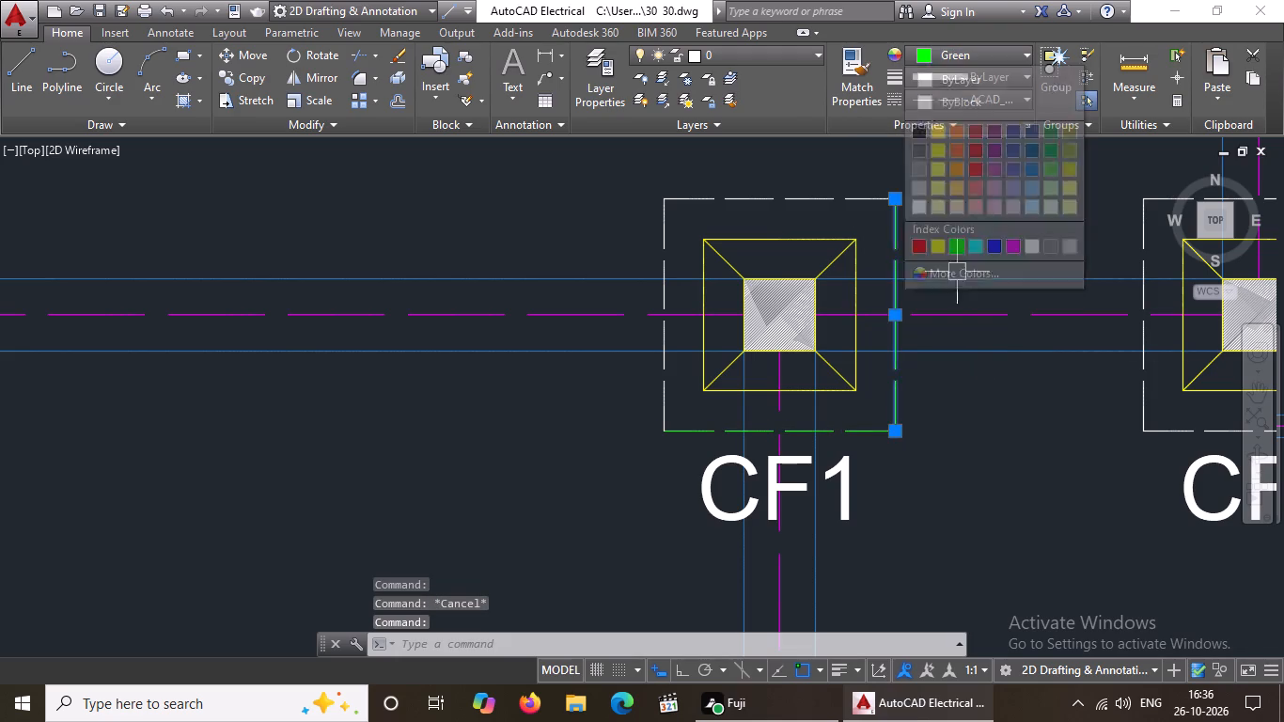
Recolour the top and left dashed outline edges of the second CF1 footing in the fifth row to green.
scroll(939, 344, "down", 4)
scroll(888, 276, "up", 3)
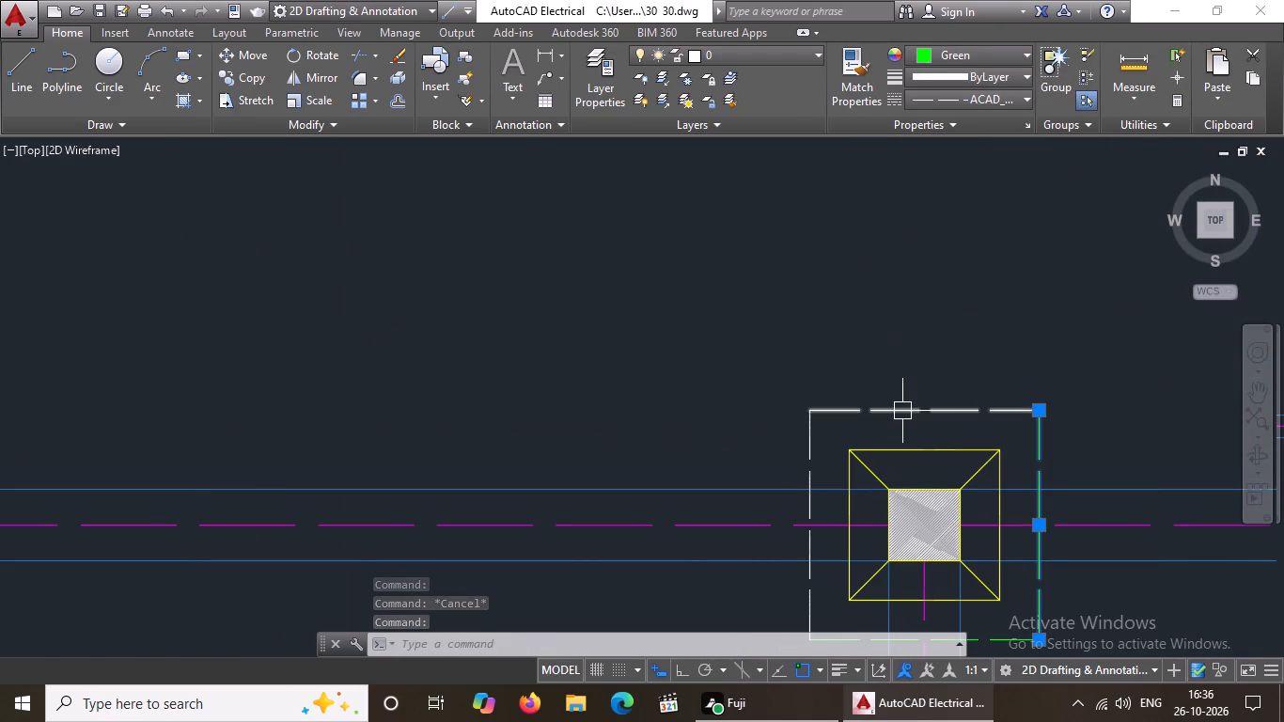
left_click(902, 411)
left_click(969, 50)
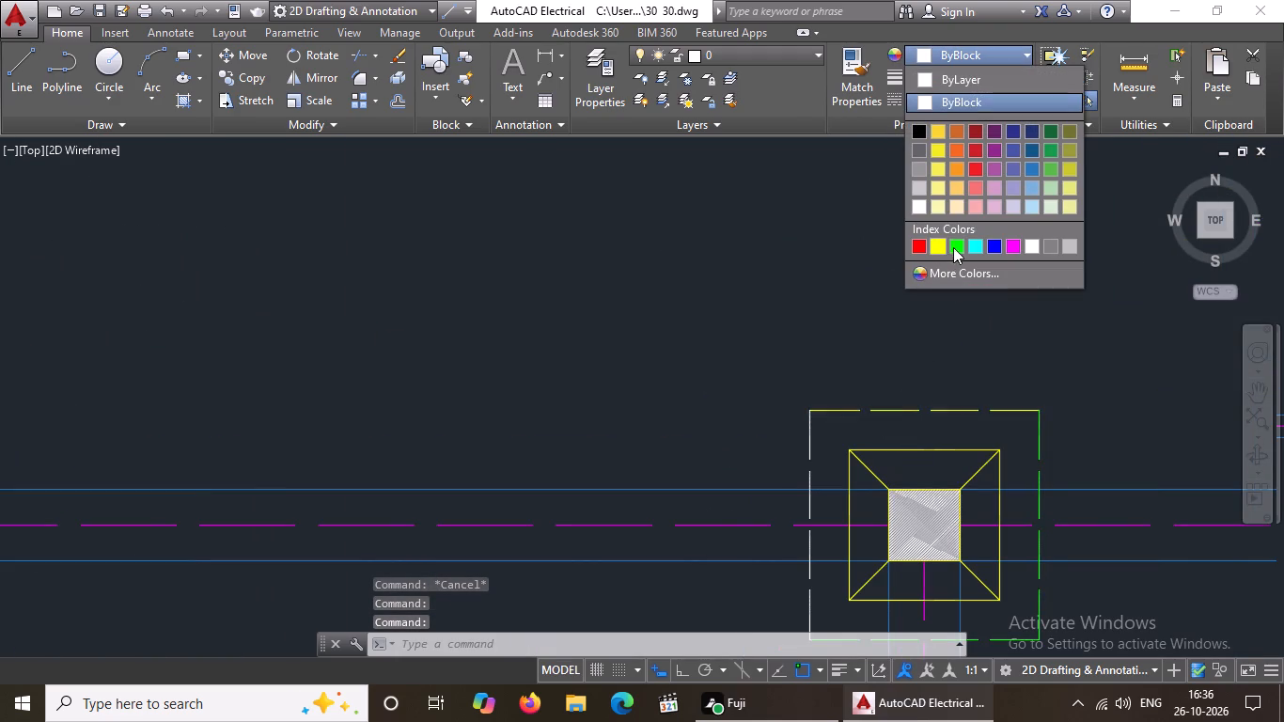
left_click(957, 245)
scroll(957, 257, "down", 5)
key("Escape")
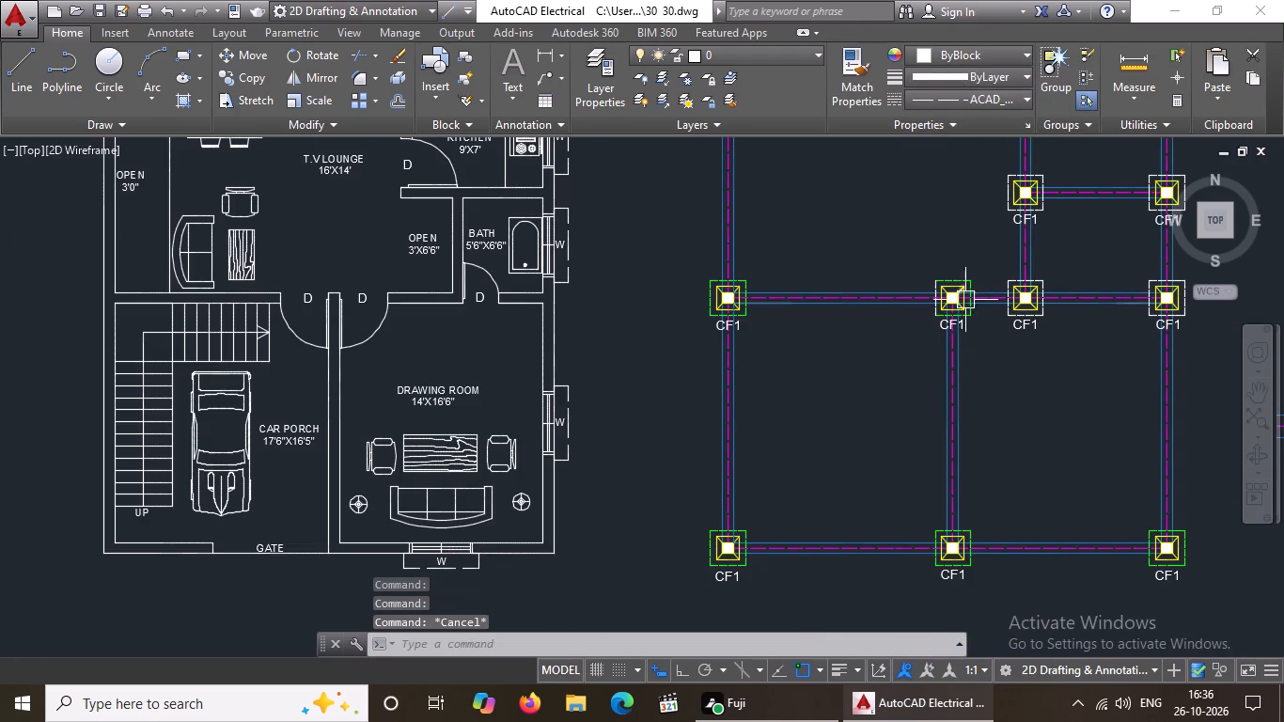
scroll(965, 299, "up", 3)
left_click(841, 348)
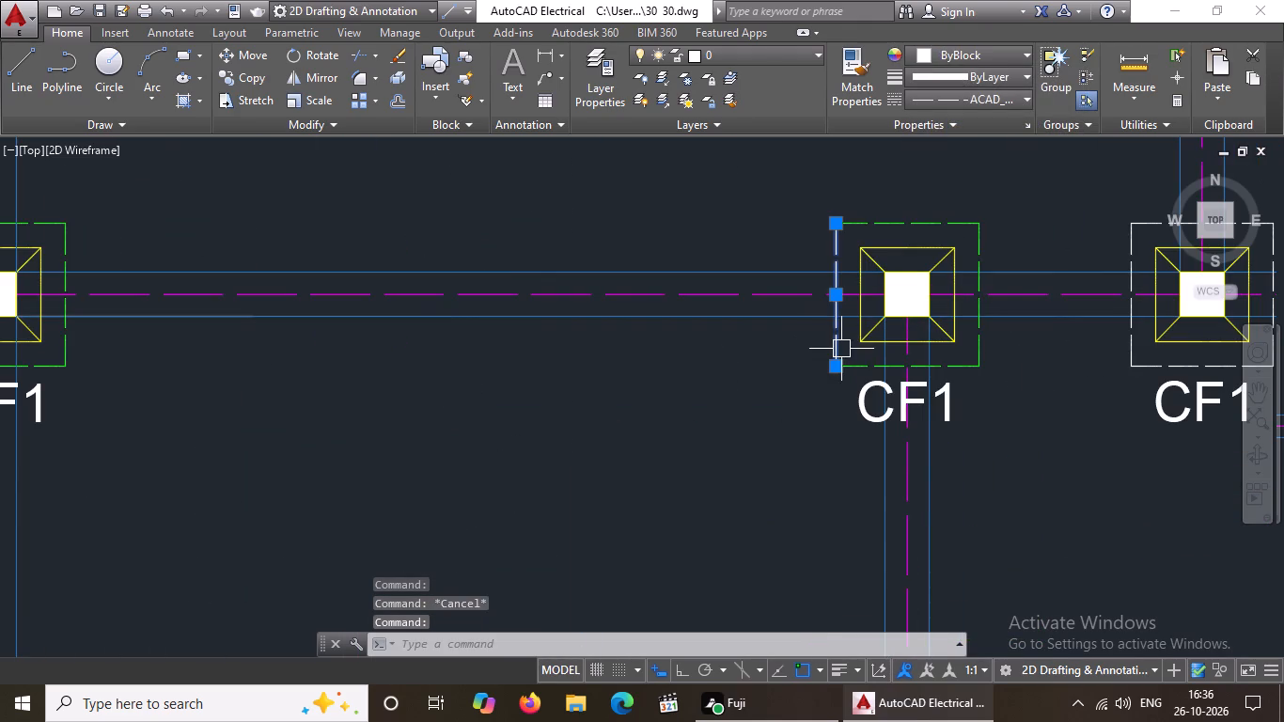
left_click(953, 50)
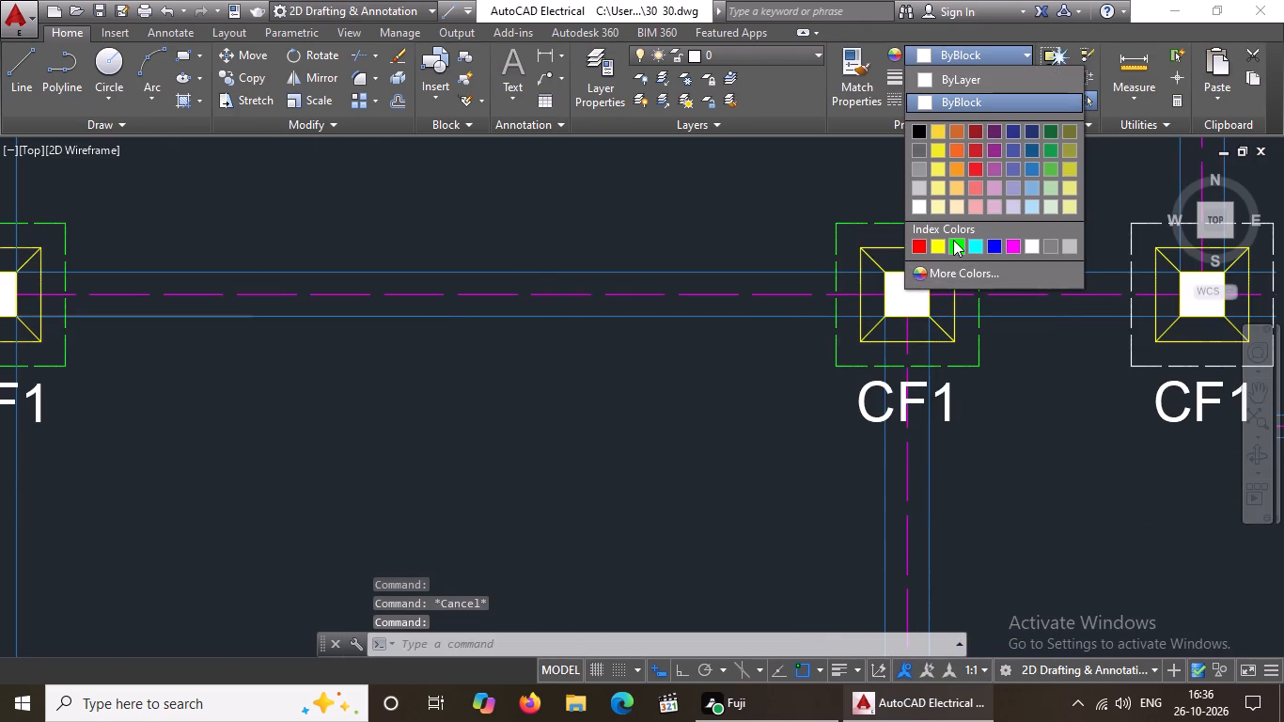
left_click(955, 249)
scroll(970, 287, "down", 6)
key("Escape")
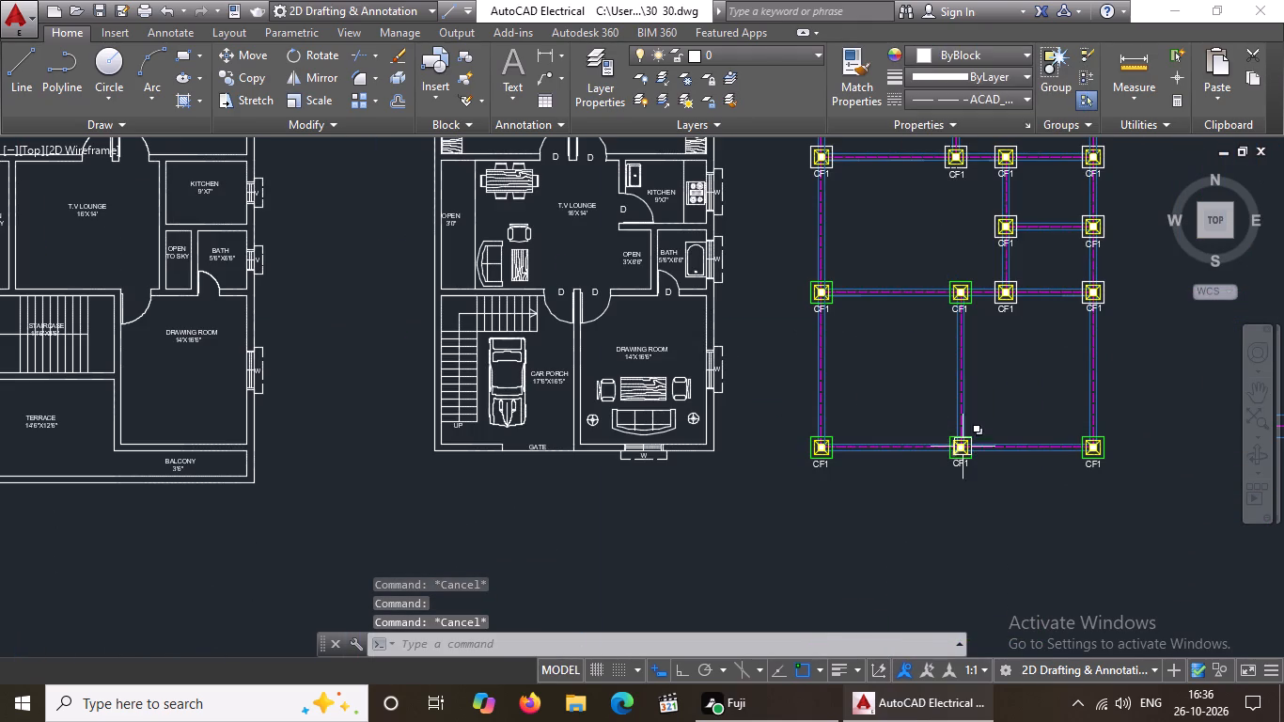
Recolour the bottom and right dashed outline edges of the third CF1 footing in the fifth row to green.
scroll(1021, 293, "up", 5)
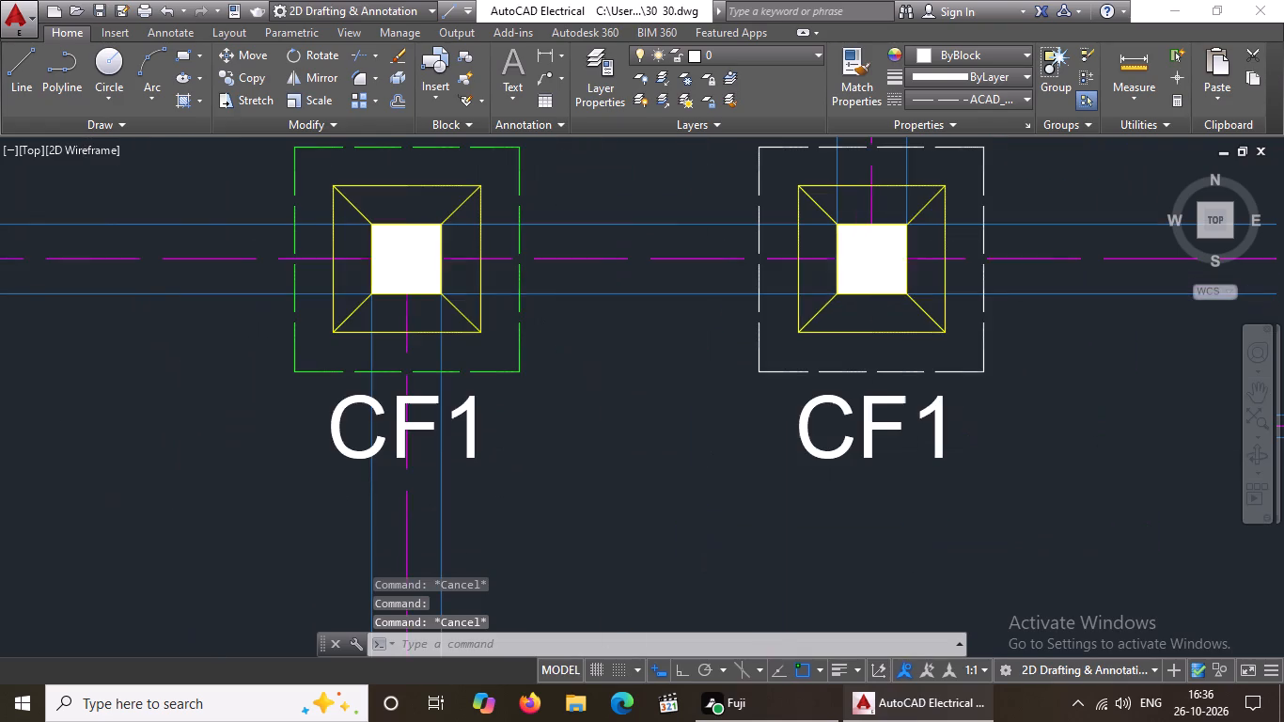
left_click(970, 367)
left_click(951, 55)
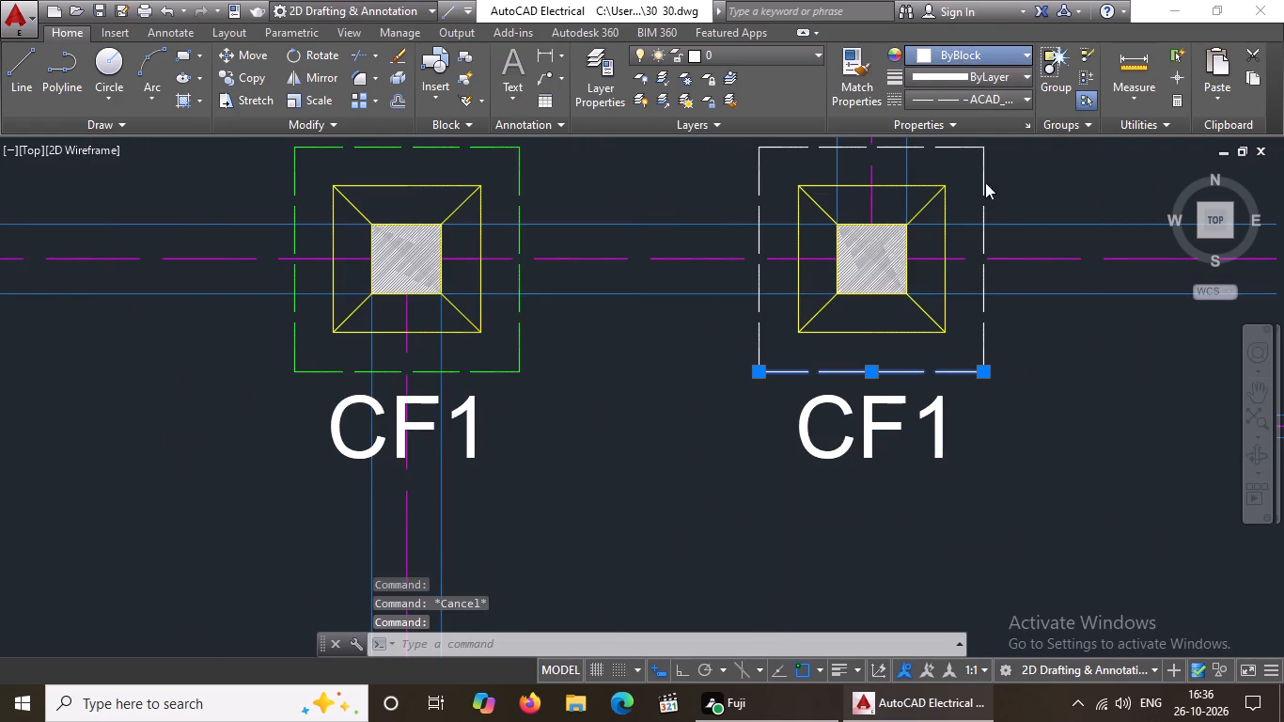
left_click(957, 243)
scroll(932, 387, "down", 4)
key("Escape")
scroll(942, 347, "up", 2)
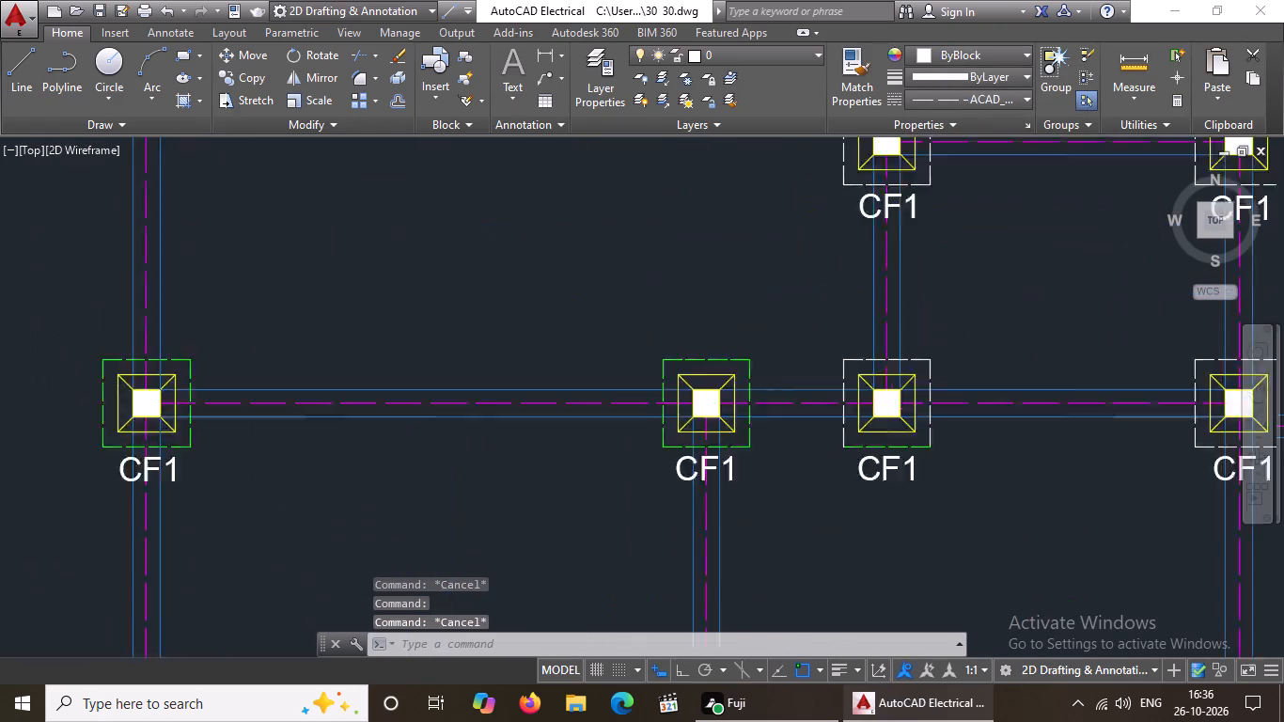
scroll(942, 347, "up", 2)
left_click(903, 389)
left_click(942, 57)
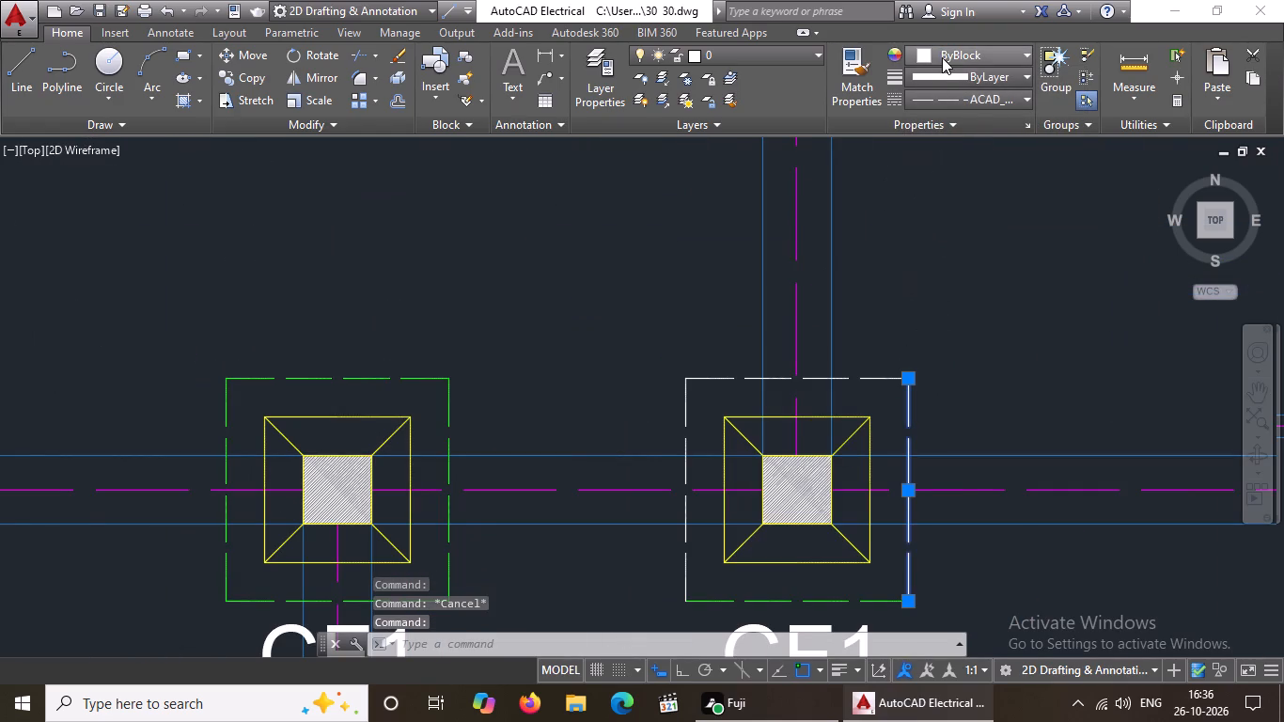
left_click(958, 242)
scroll(954, 332, "down", 4)
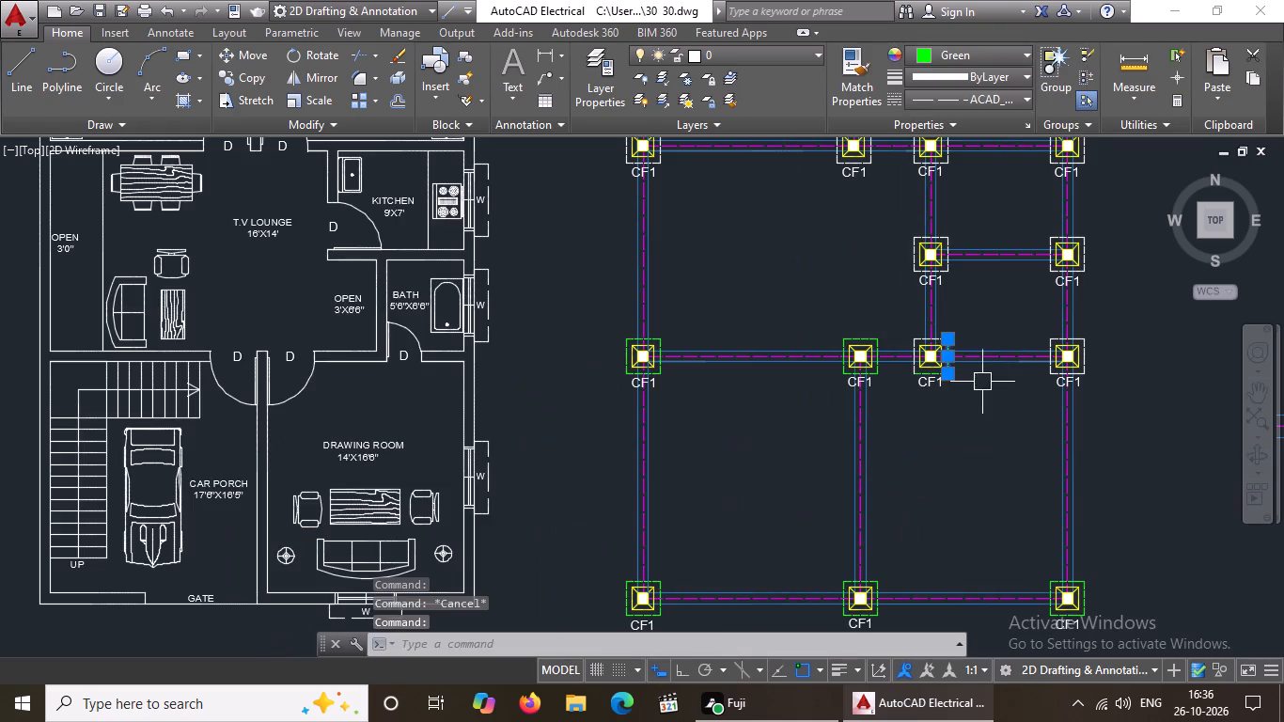
key("Escape")
Recolour the top and left dashed outline edges of the third CF1 footing in the fifth row to green.
scroll(963, 343, "up", 4)
left_click(818, 307)
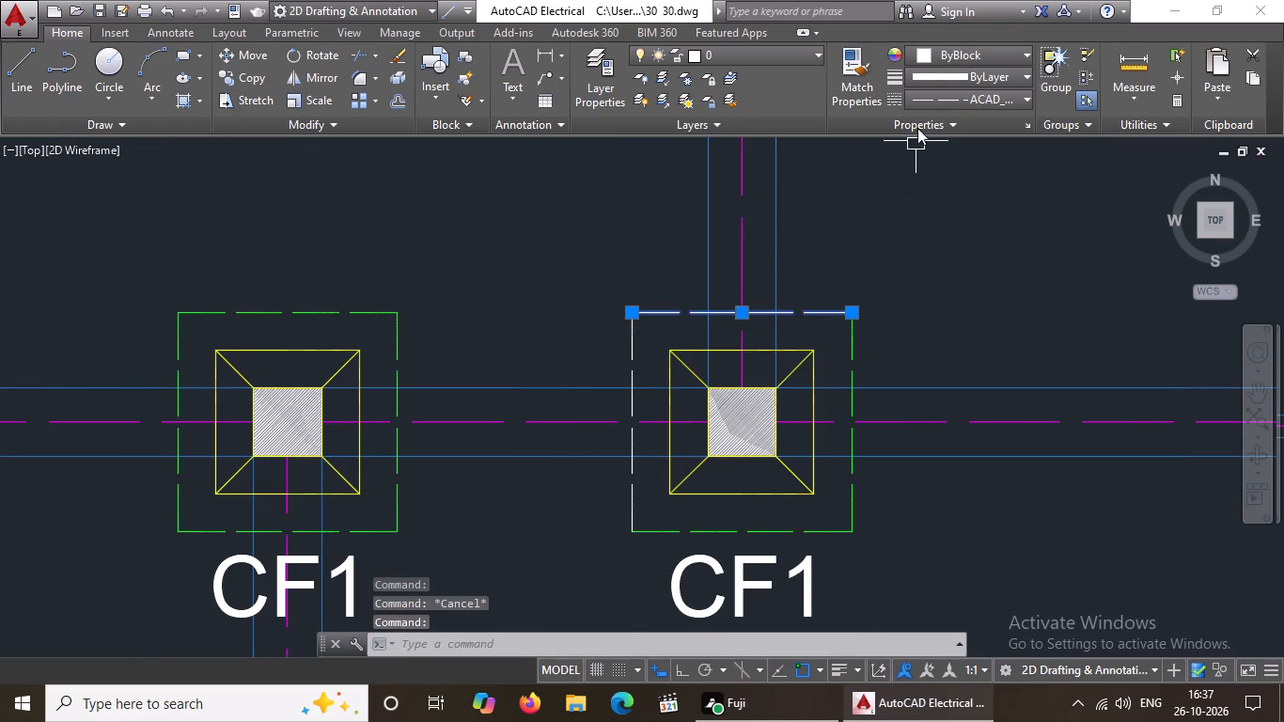
left_click(937, 52)
left_click(957, 240)
scroll(834, 286, "down", 4)
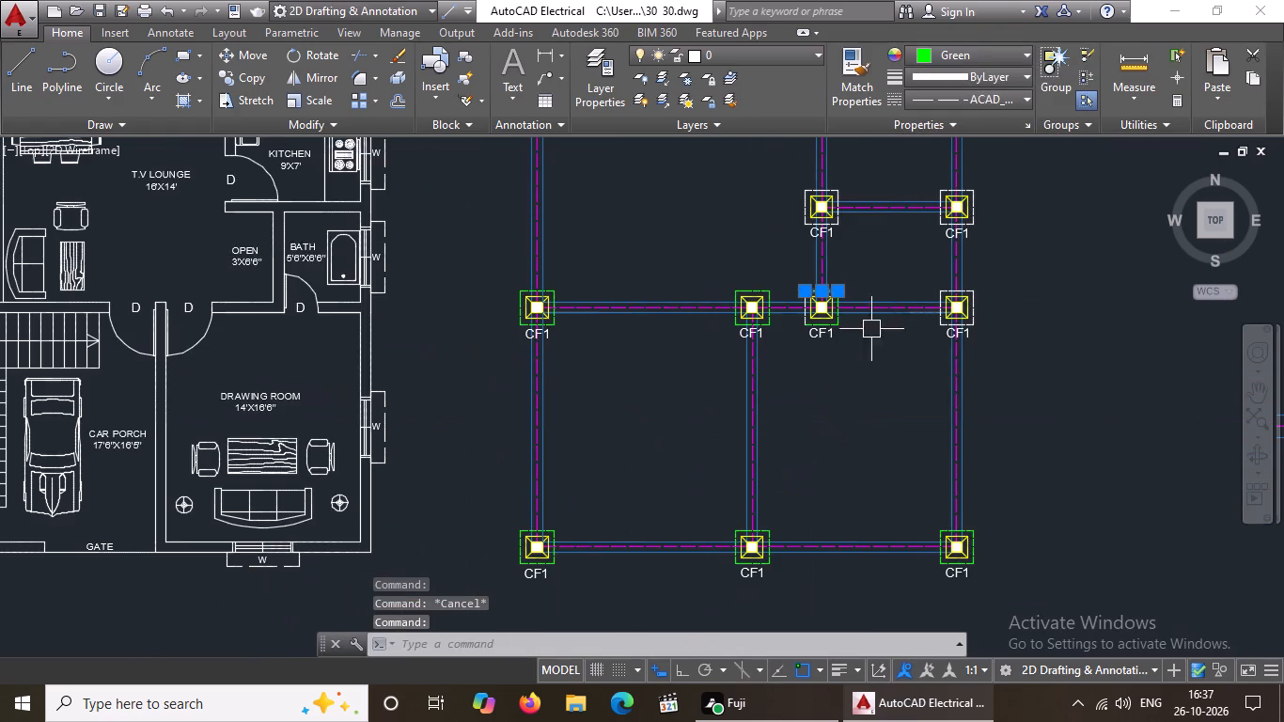
key("Escape")
scroll(798, 319, "up", 4)
left_click(827, 321)
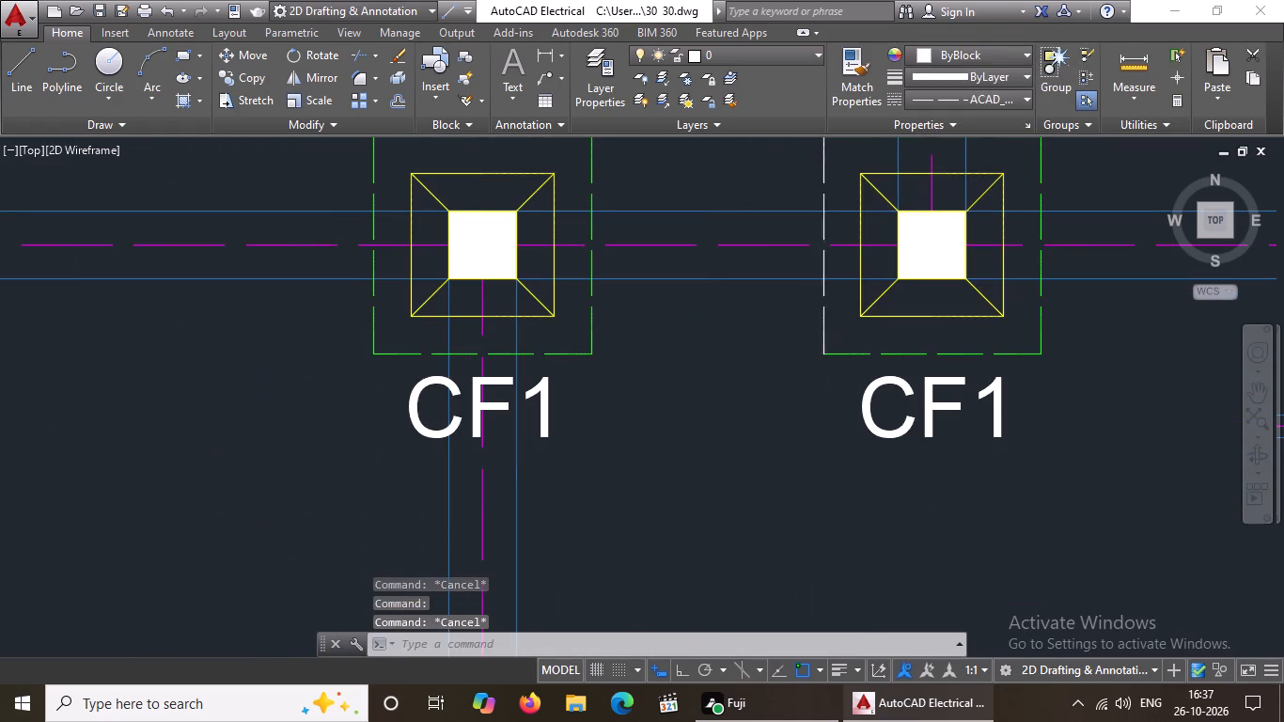
left_click(984, 52)
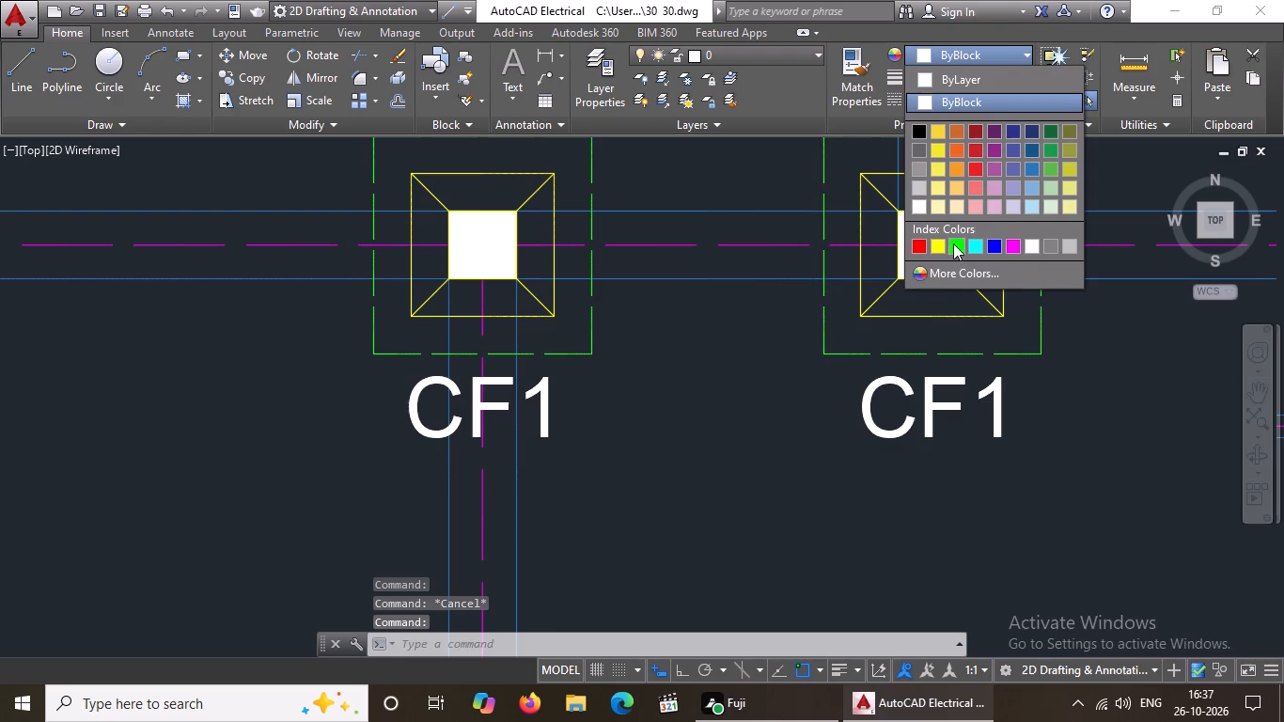
left_click_drag(954, 243, 954, 251)
scroll(804, 335, "down", 5)
key("Escape")
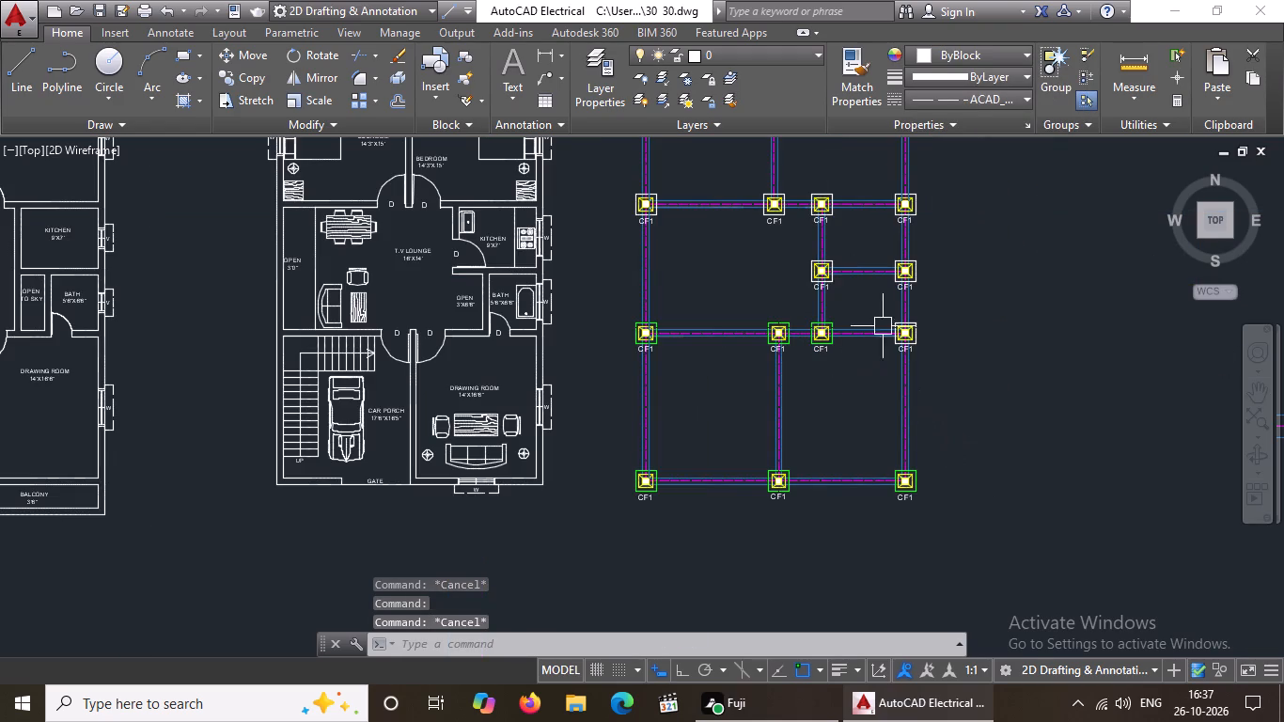
Recolour the top and right dashed outline edges of the last CF1 footing in the fifth row to green.
scroll(885, 321, "up", 3)
scroll(988, 364, "up", 2)
left_click(996, 267)
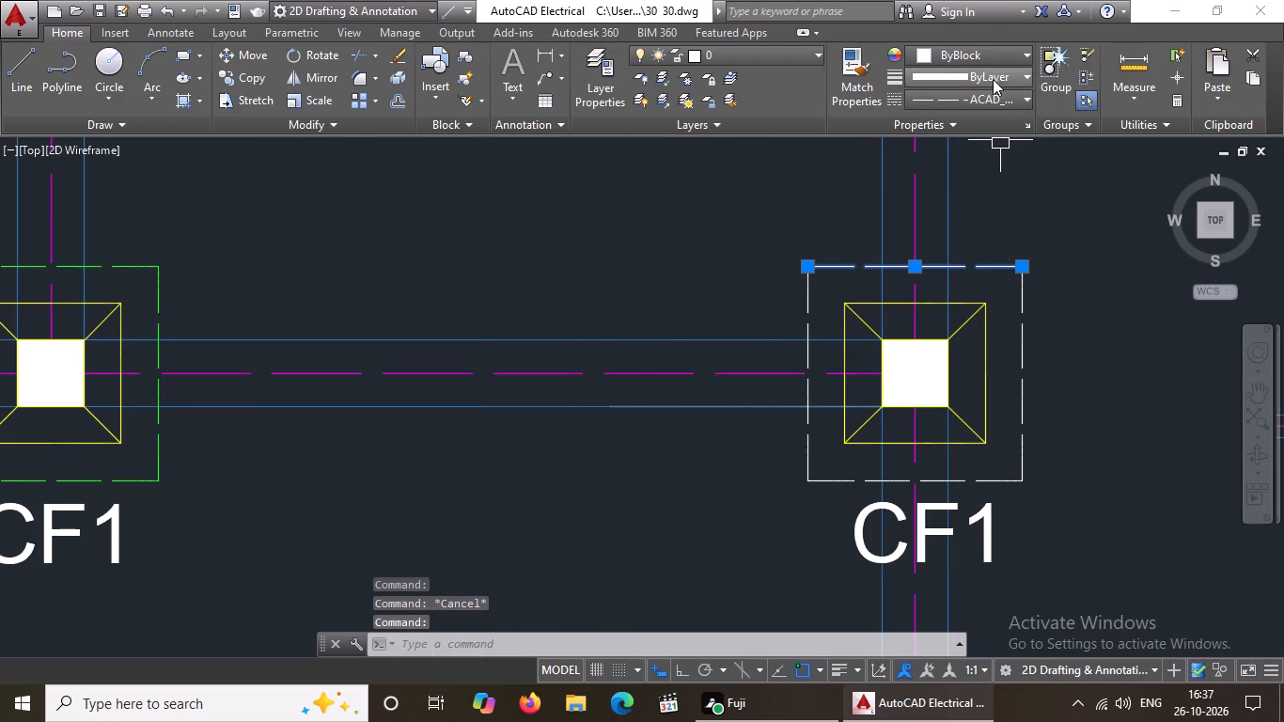
left_click(993, 59)
left_click(958, 243)
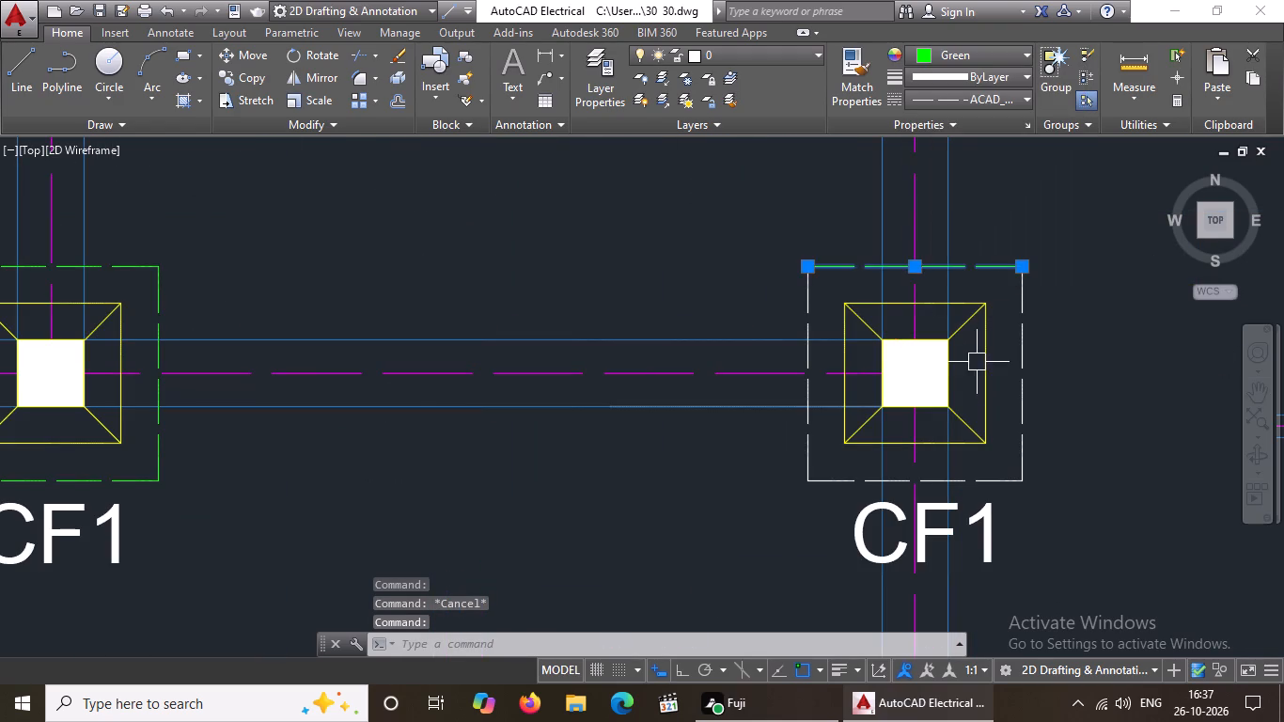
scroll(978, 353, "down", 3)
key("Escape")
scroll(987, 364, "up", 3)
left_click(987, 364)
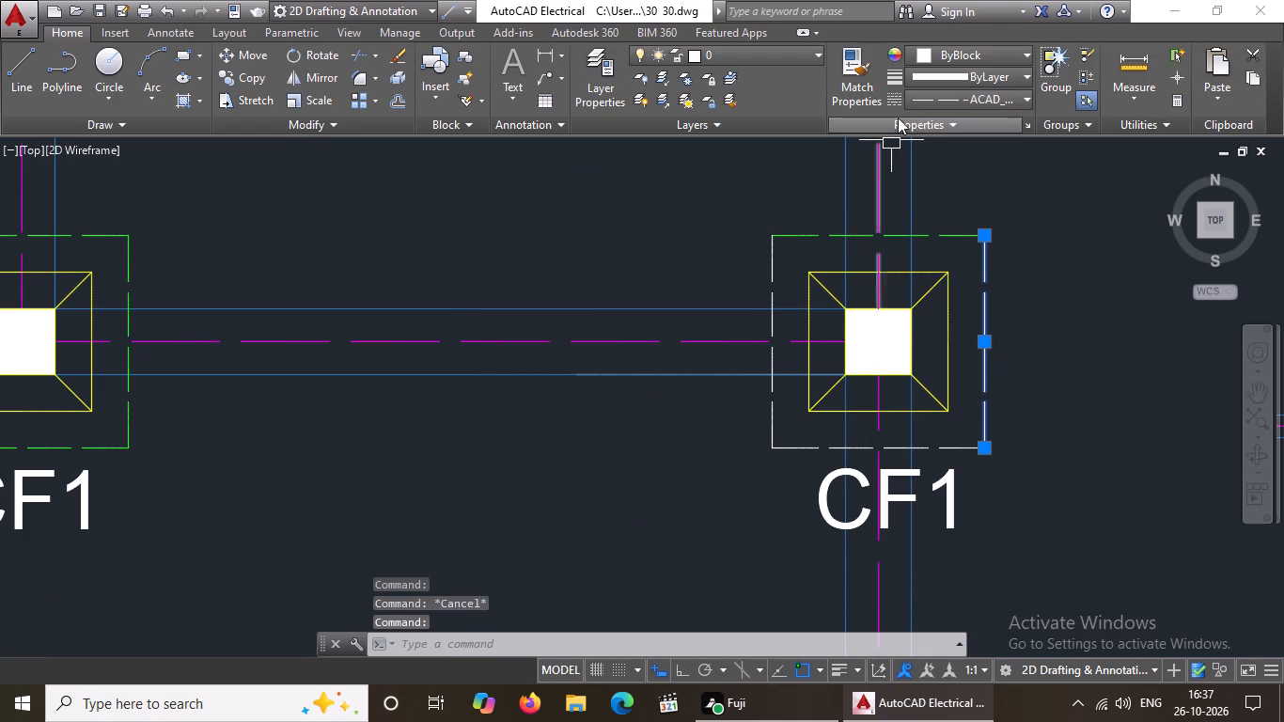
left_click(969, 50)
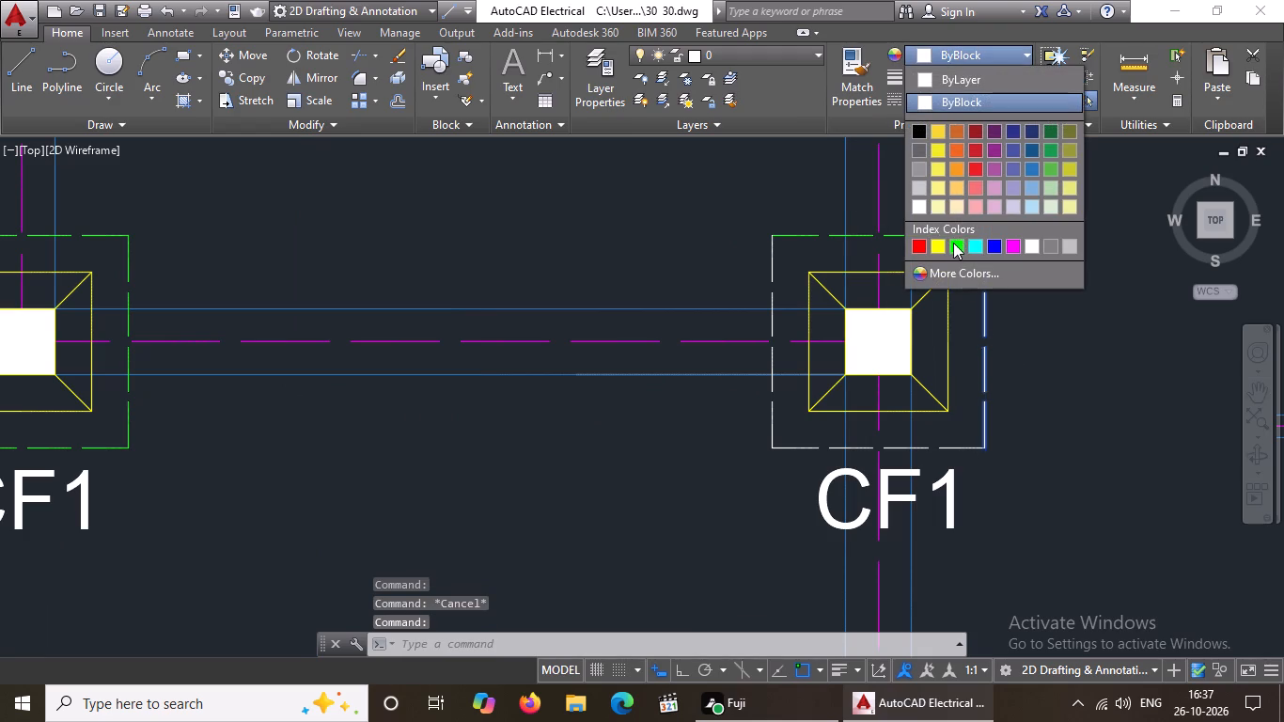
left_click(953, 243)
scroll(932, 306, "down", 4)
key("Escape")
Recolour the left and bottom dashed outline edges of the last CF1 footing in the fifth row to green.
scroll(922, 322, "up", 5)
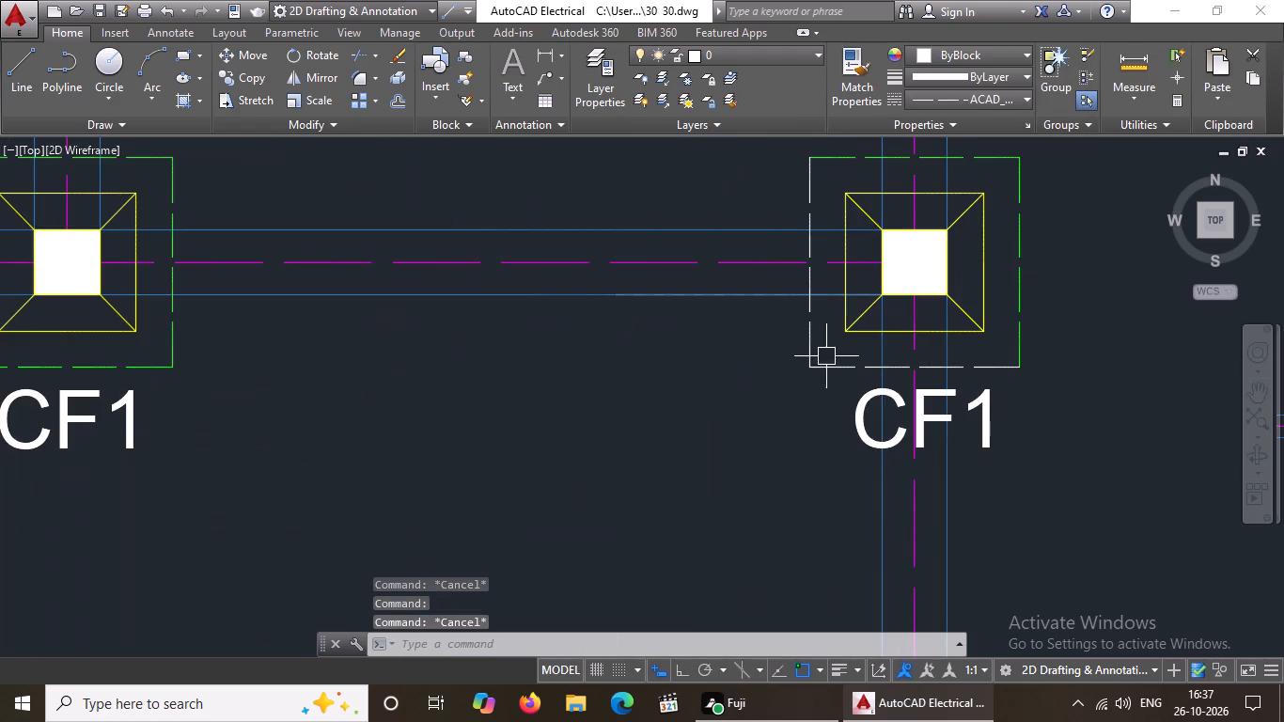
left_click(810, 342)
left_click(939, 48)
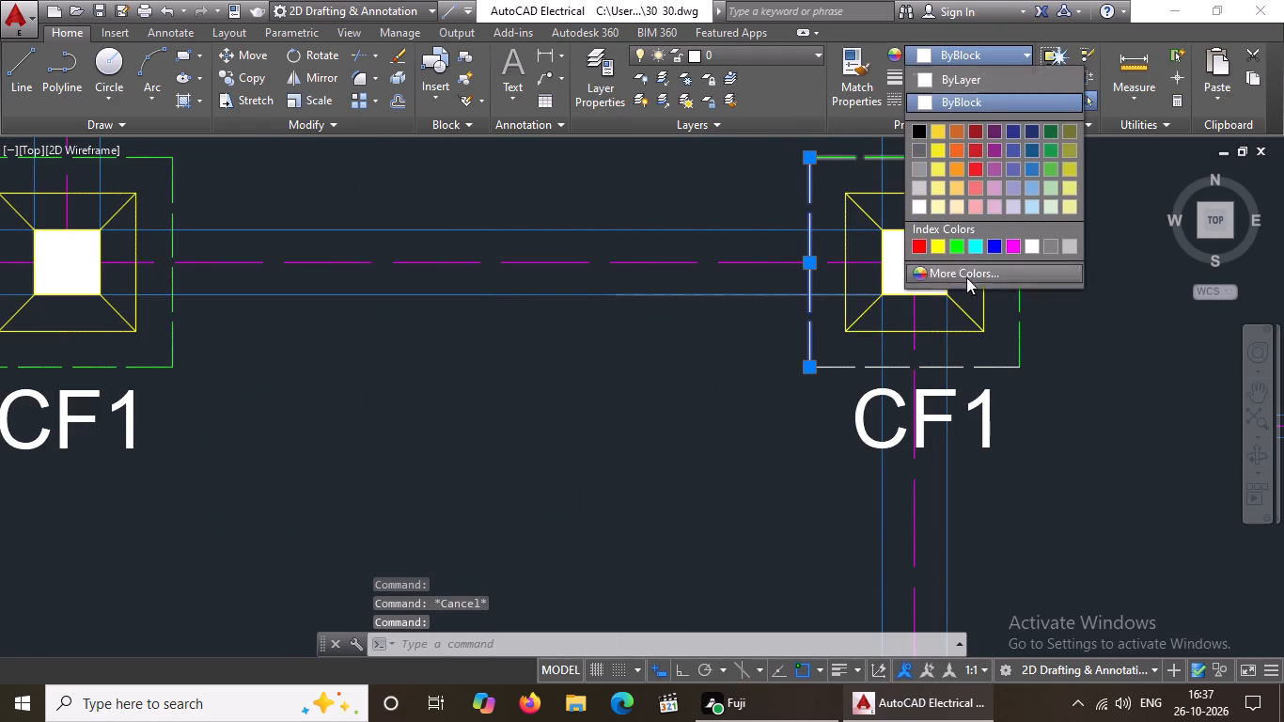
left_click(957, 243)
scroll(947, 307, "down", 4)
key("Escape")
scroll(950, 323, "up", 4)
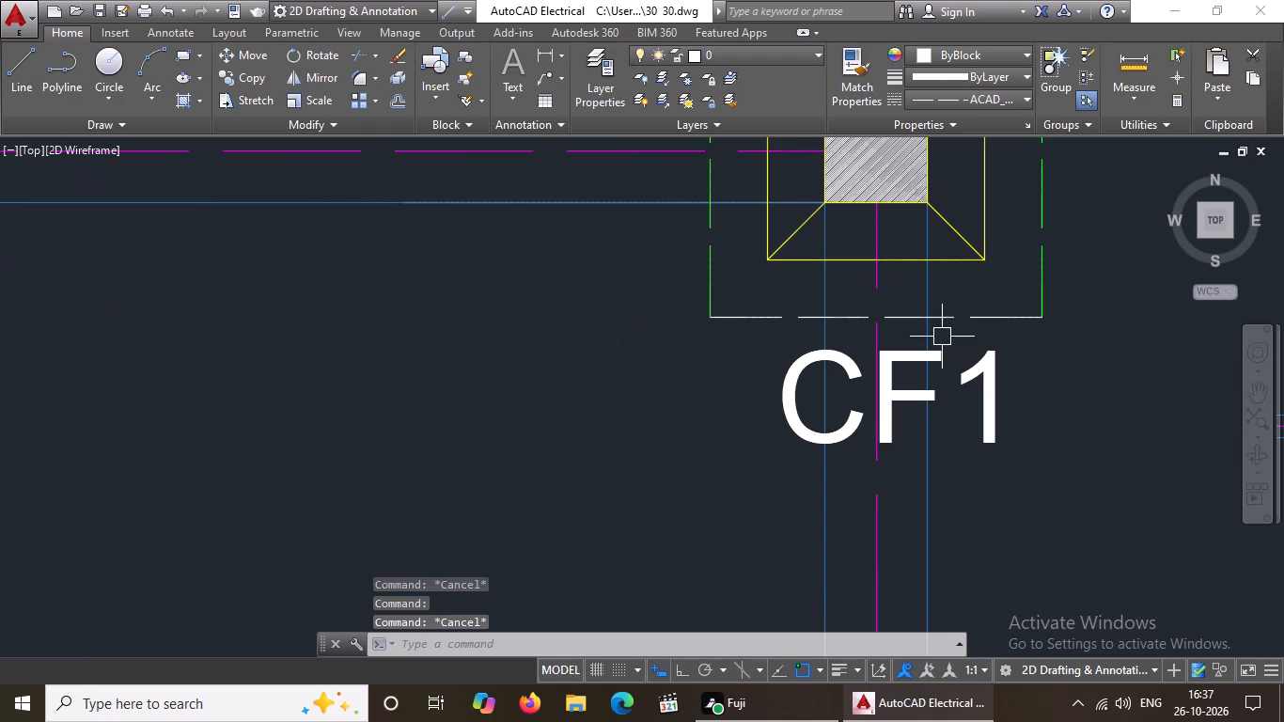
left_click(972, 320)
left_click(971, 50)
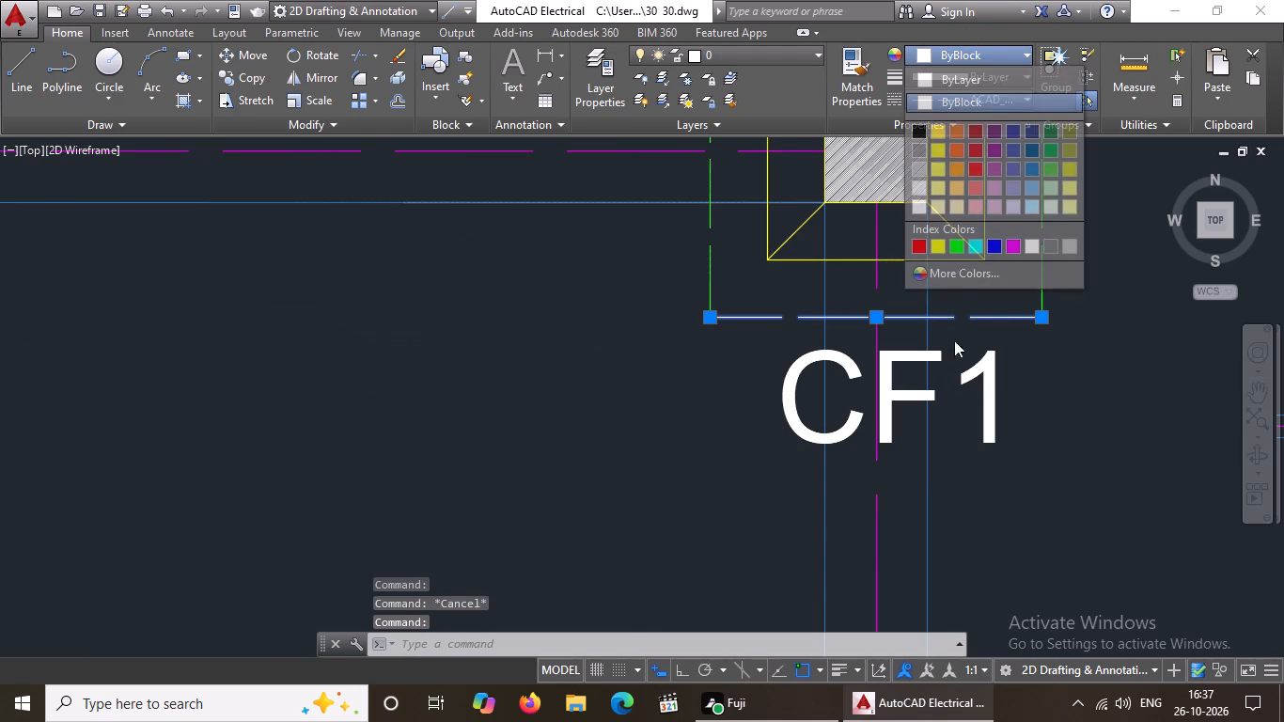
left_click(957, 241)
scroll(951, 295, "down", 8)
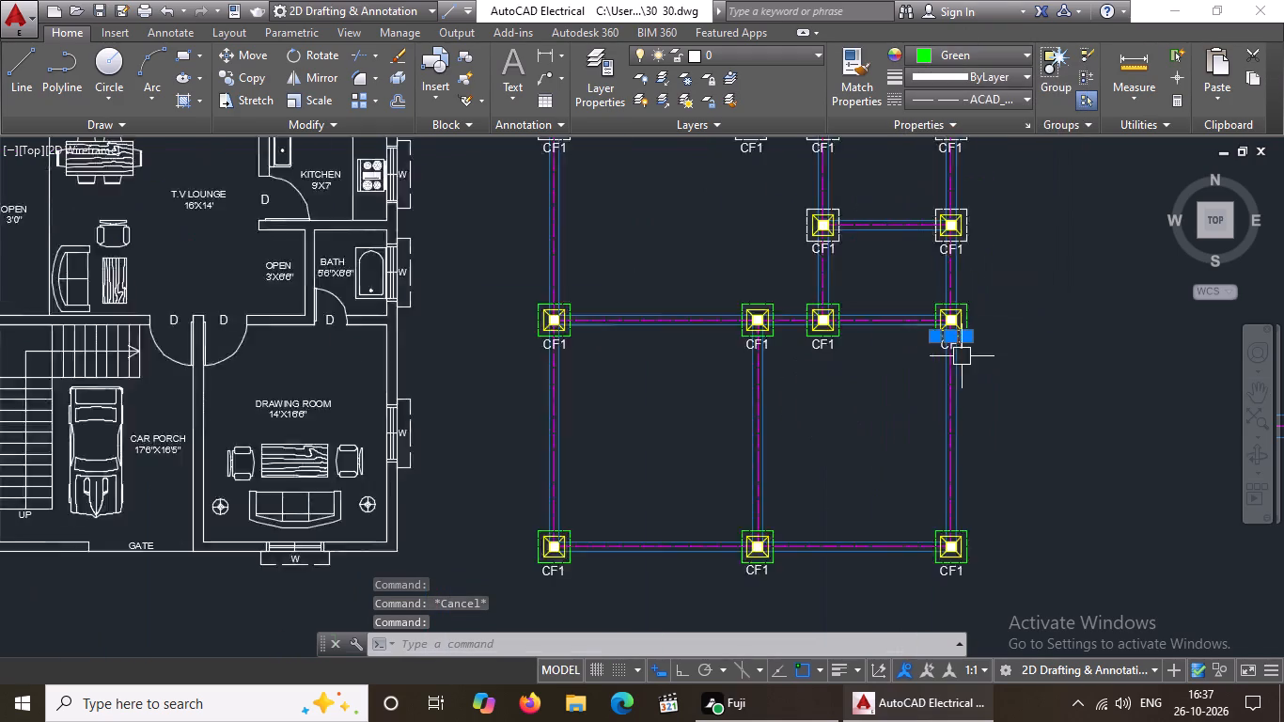
key("Escape")
Recolour the right and bottom dashed outline edges of the first CF1 footing in the fourth row to green.
scroll(867, 275, "up", 3)
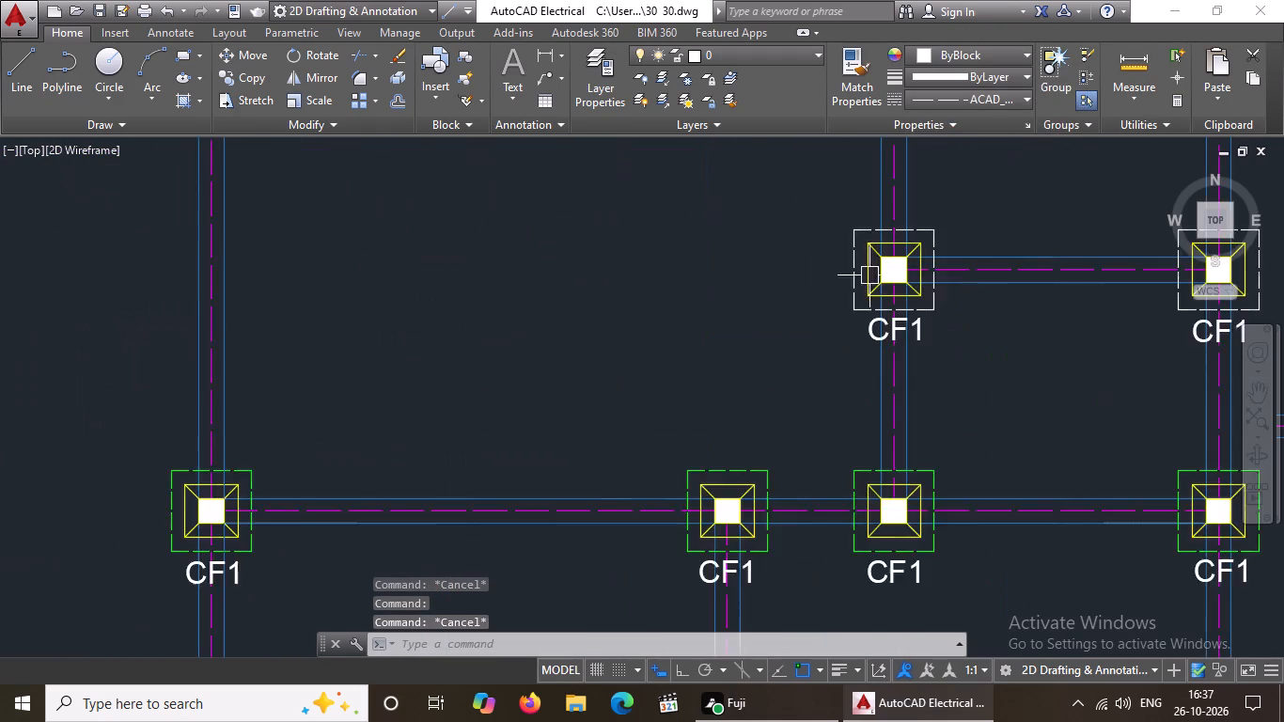
scroll(937, 297, "up", 3)
left_click_drag(915, 327, 921, 311)
left_click(947, 55)
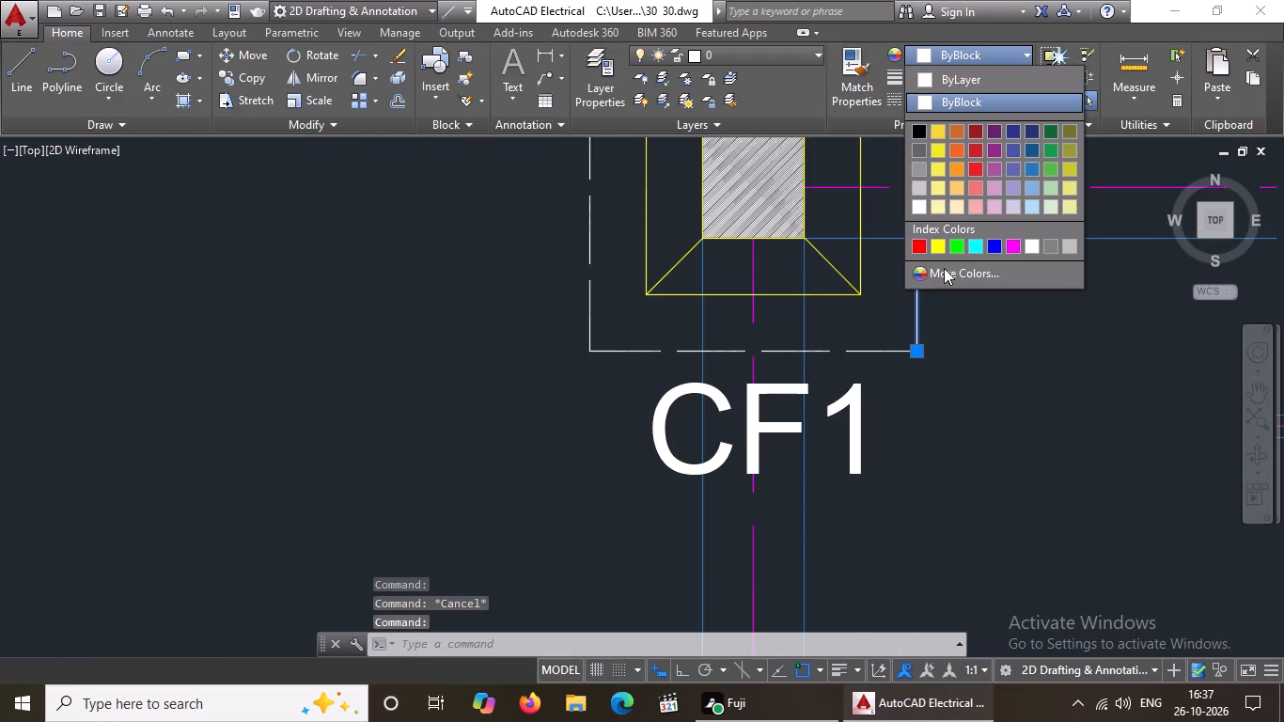
left_click(958, 247)
scroll(944, 299, "down", 4)
key("Escape")
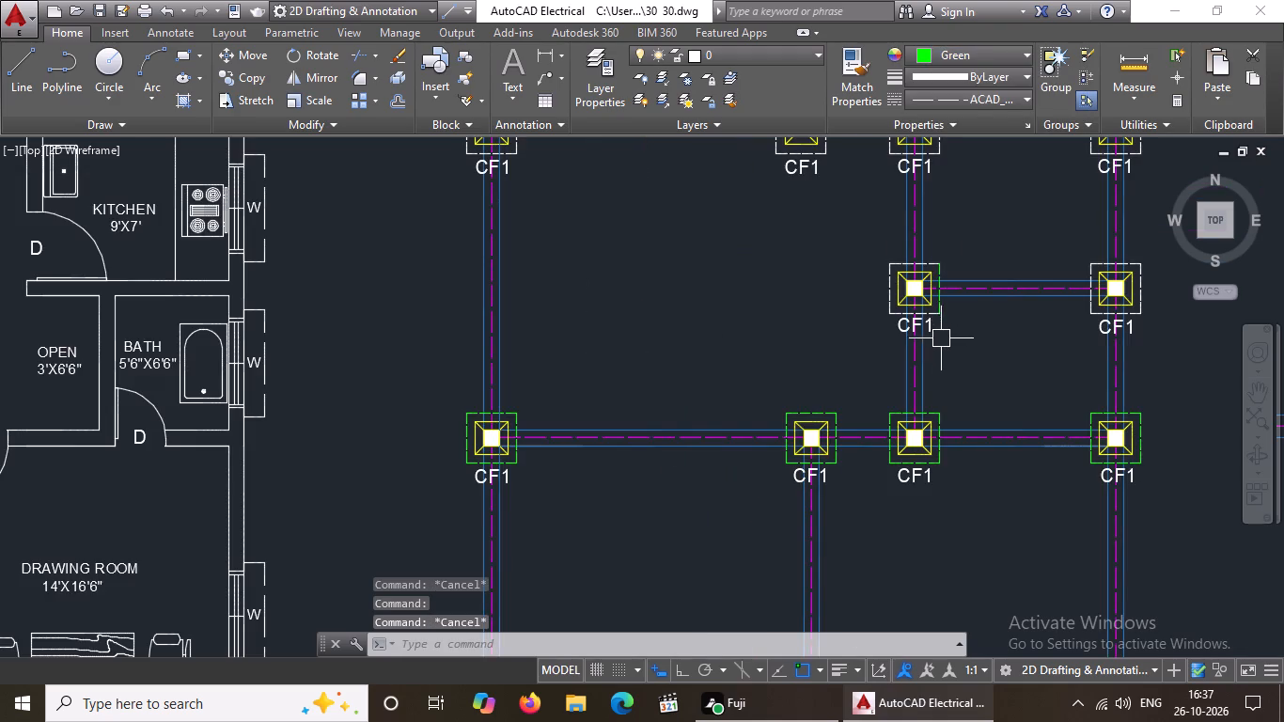
scroll(935, 315, "up", 5)
left_click(907, 277)
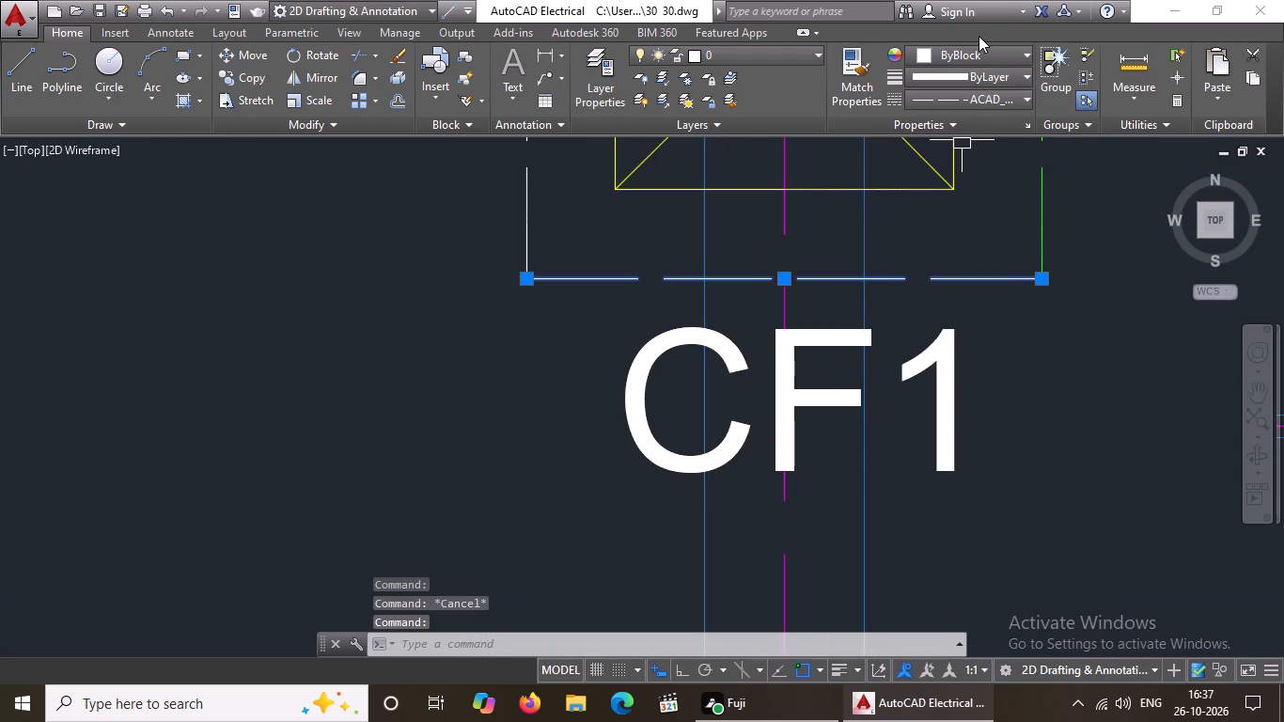
left_click(977, 53)
left_click(955, 245)
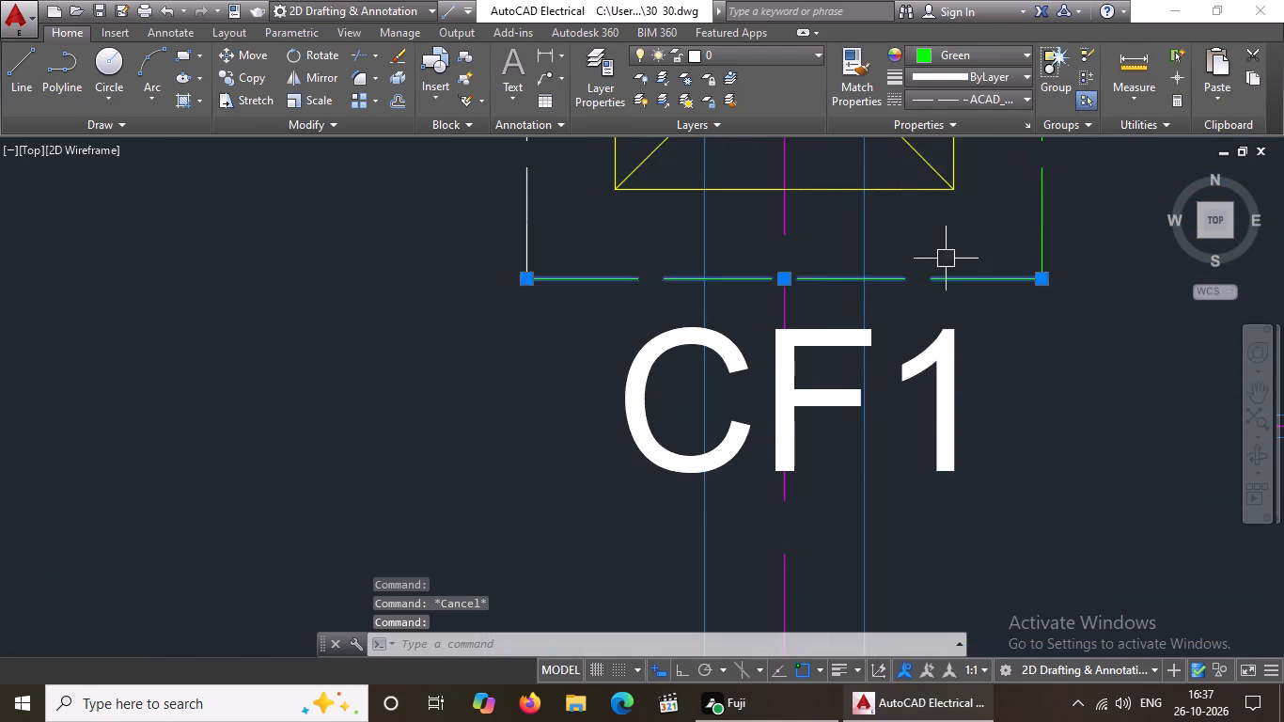
scroll(946, 259, "down", 7)
key("Escape")
scroll(910, 195, "up", 2)
key("Escape")
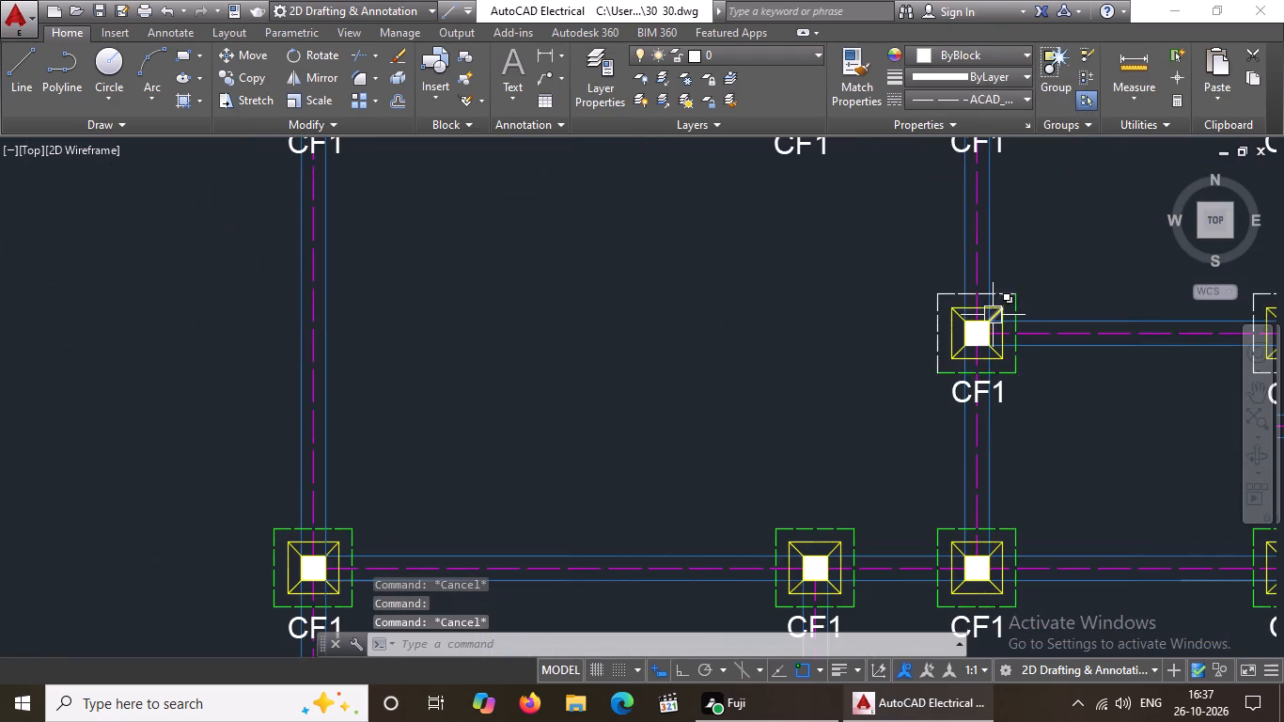
Recolour the left and top dashed outline edges of the first CF1 footing in the fourth row to green.
scroll(993, 312, "up", 2)
left_click_drag(845, 323, 853, 311)
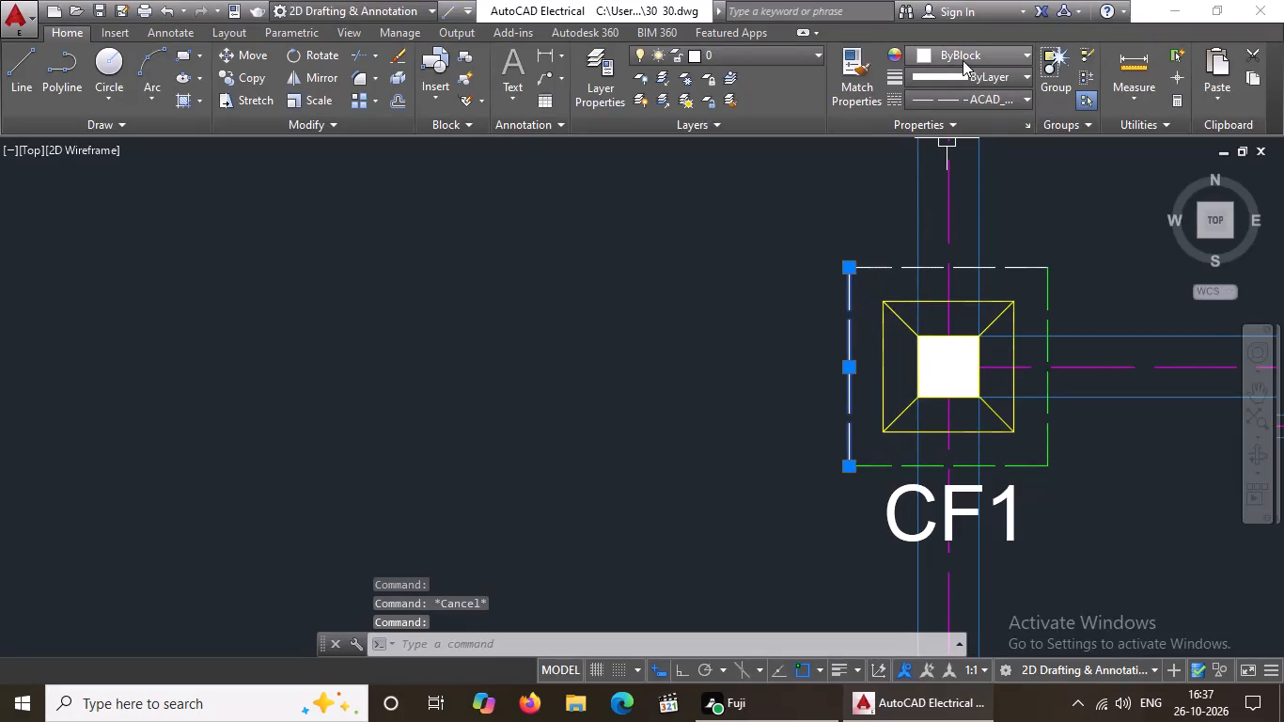
left_click(963, 60)
left_click_drag(954, 243, 954, 252)
scroll(933, 326, "down", 3)
key("Escape")
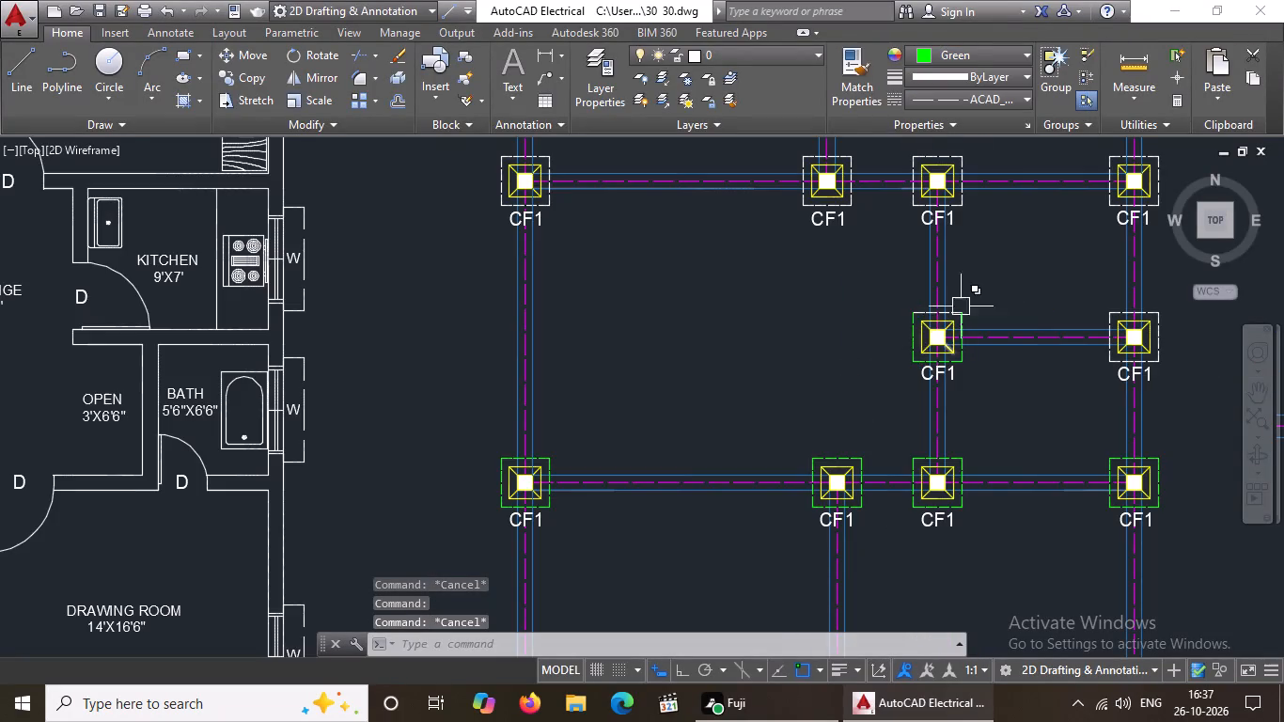
scroll(964, 291, "up", 3)
left_click(936, 382)
left_click(979, 52)
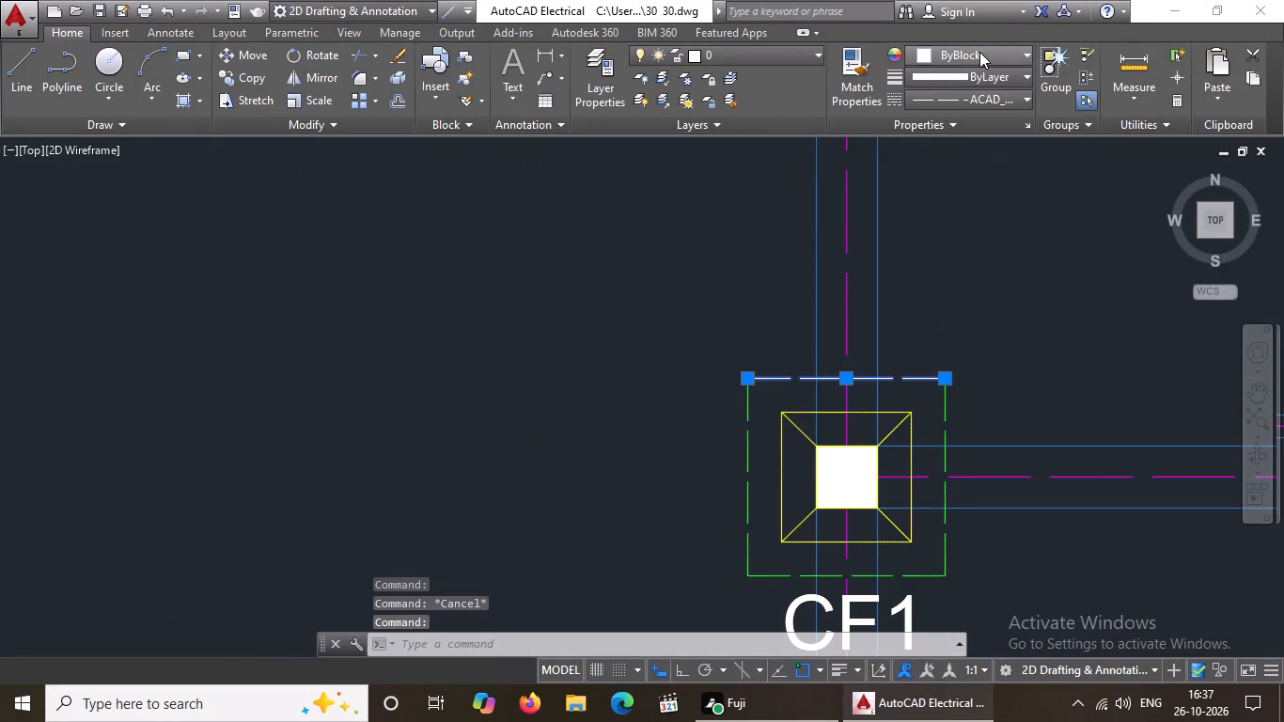
left_click(952, 245)
scroll(914, 385, "down", 4)
key("Escape")
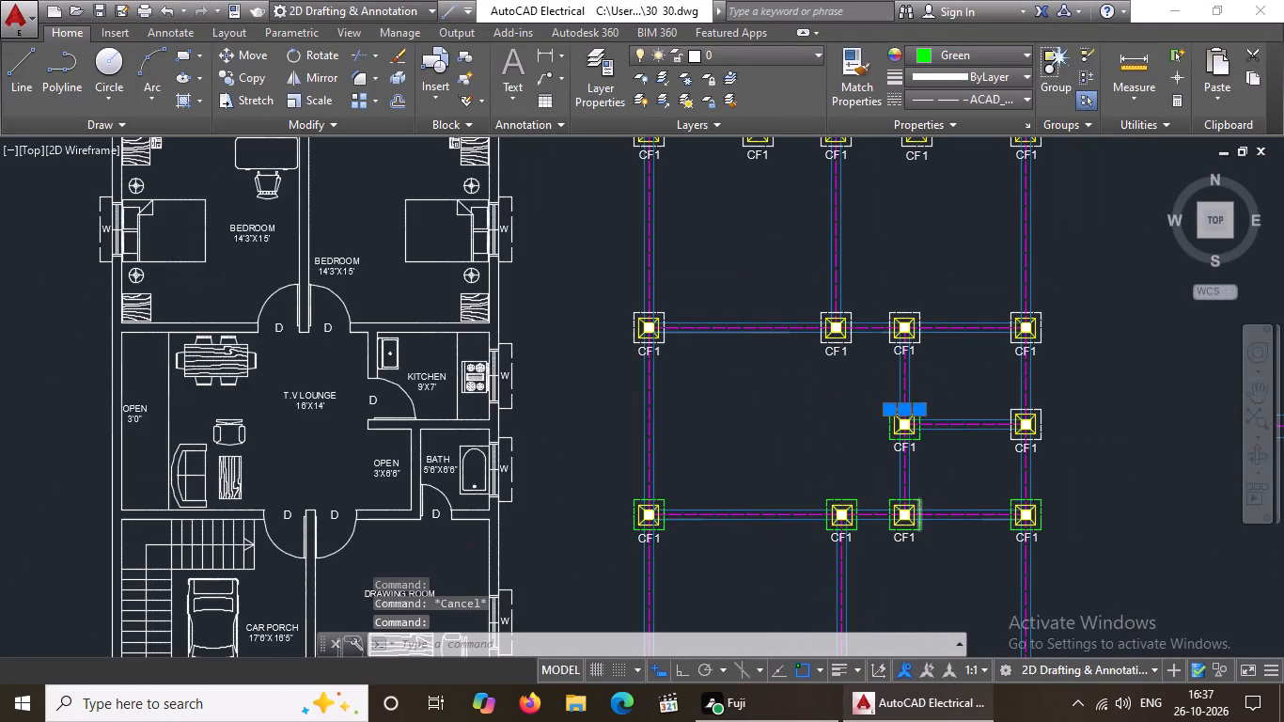
Recolour the top and right dashed outline edges of the last CF1 footing in the fourth row to green.
scroll(1017, 426, "up", 3)
scroll(1104, 395, "up", 2)
left_click(1046, 313)
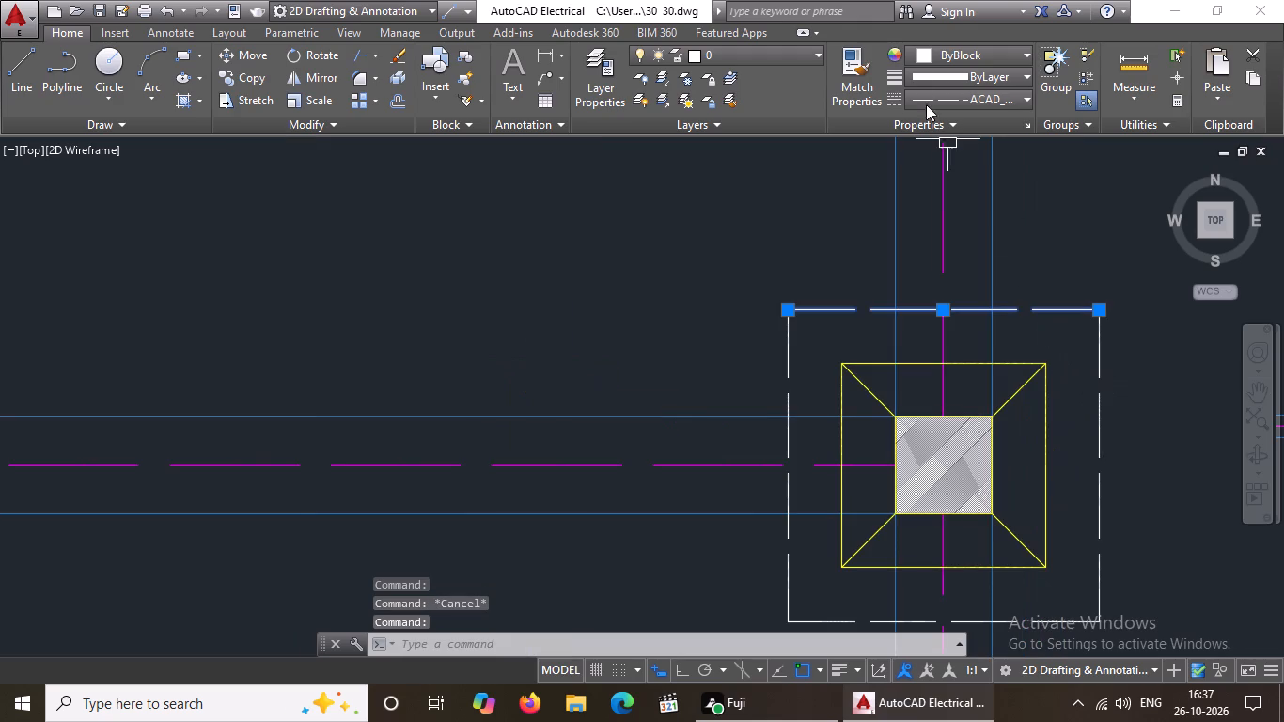
left_click(932, 51)
left_click(954, 241)
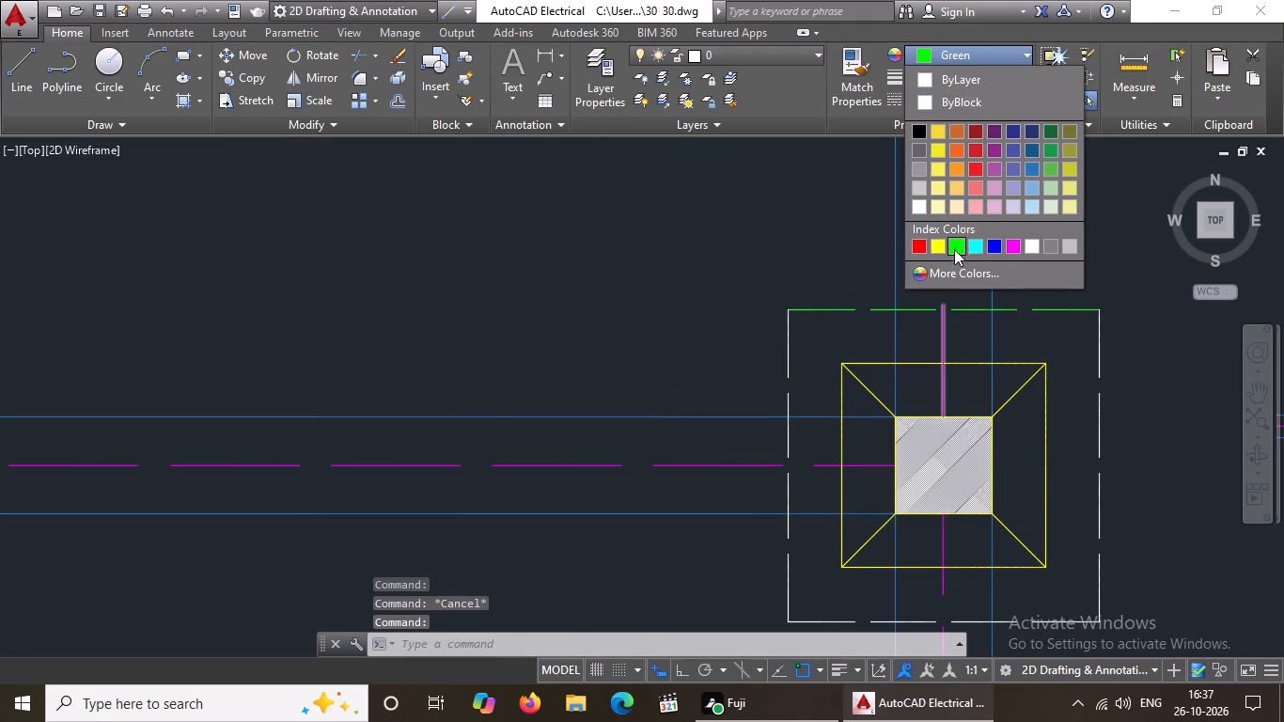
scroll(951, 303, "down", 5)
key("Escape")
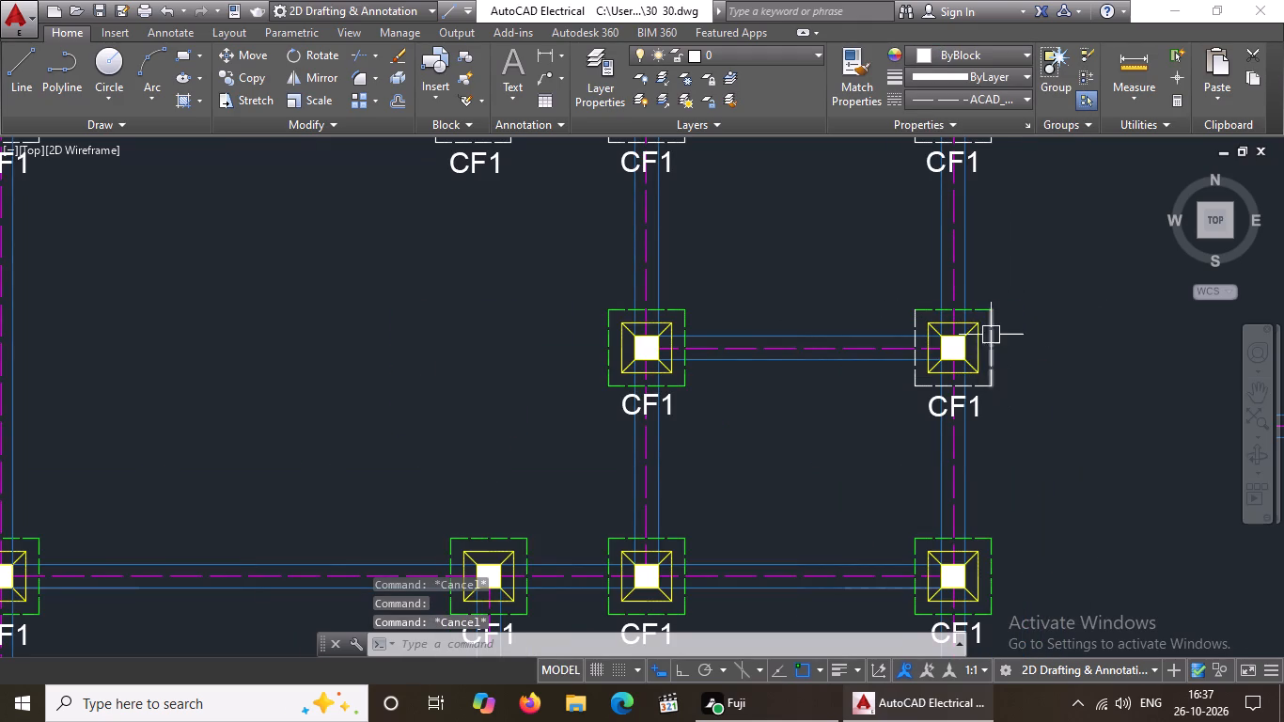
left_click(991, 335)
left_click_drag(978, 49, 978, 66)
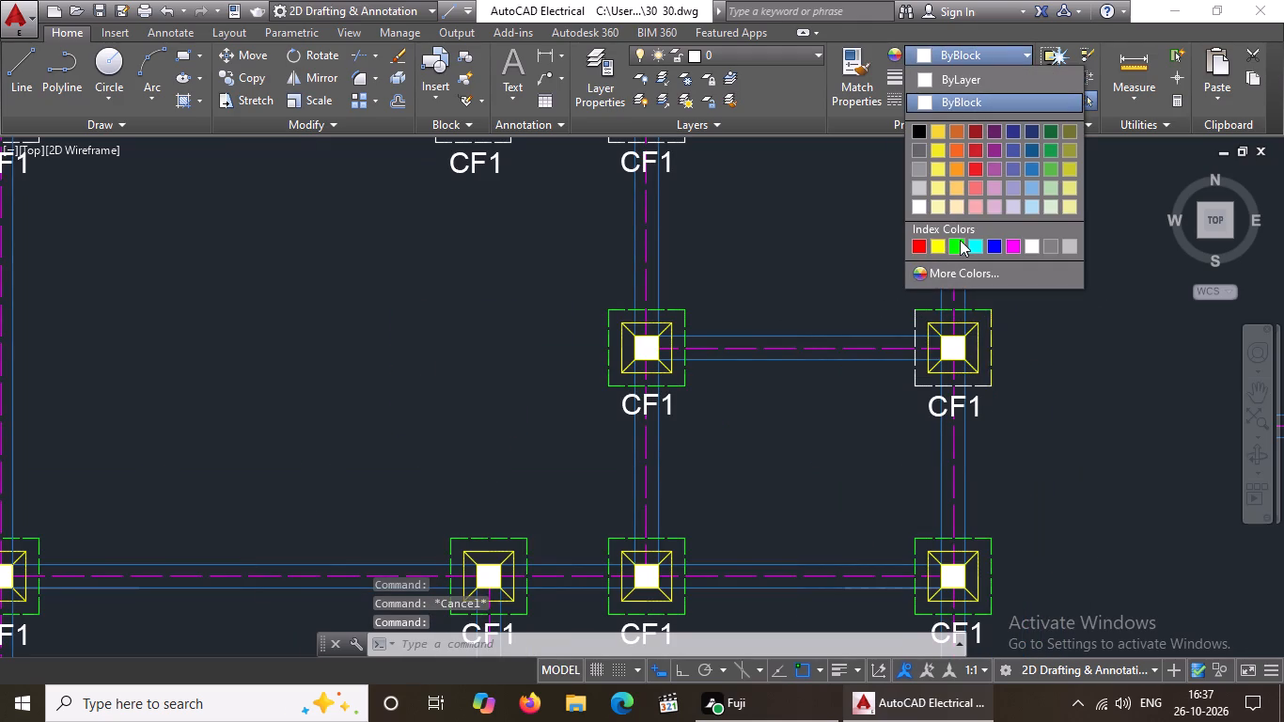
left_click_drag(961, 239, 958, 253)
Recolour the left and bottom dashed outline edges of the last CF1 footing in the fourth row to green.
scroll(963, 358, "down", 5)
scroll(965, 361, "up", 7)
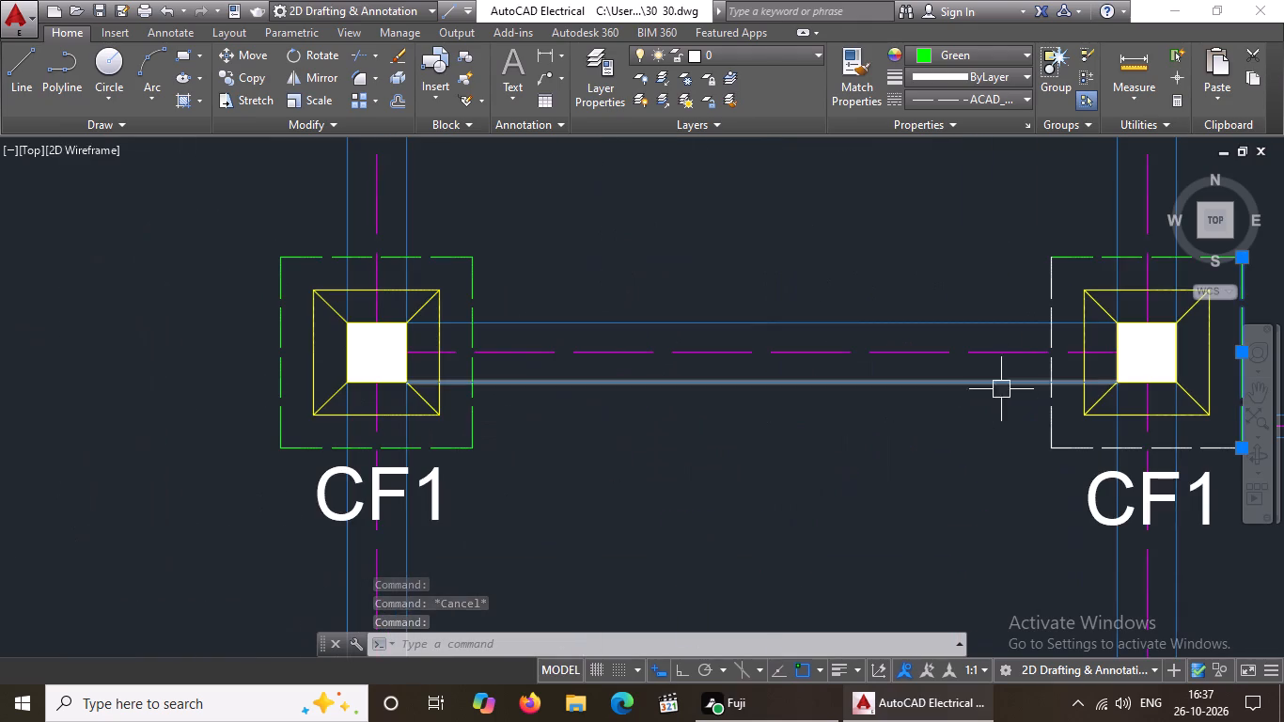
left_click(1052, 419)
left_click(1006, 54)
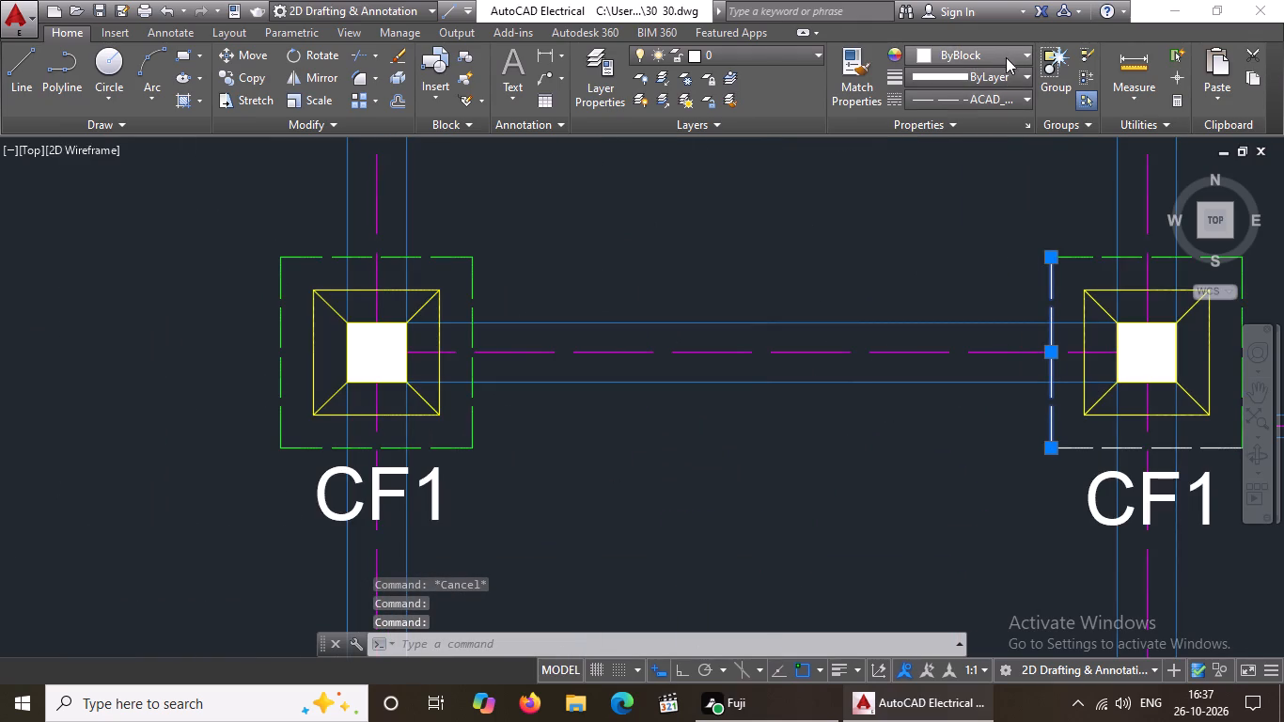
left_click(960, 237)
scroll(947, 261, "down", 5)
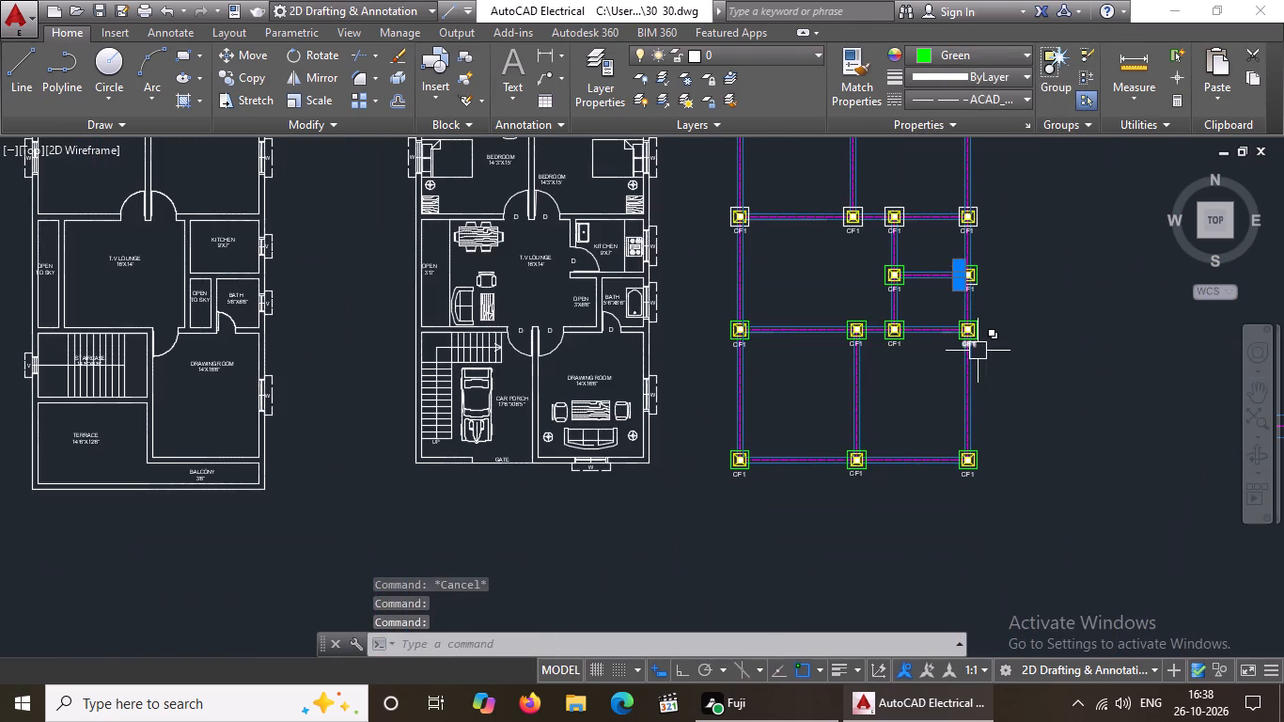
key("Escape")
scroll(979, 306, "up", 3)
scroll(929, 201, "up", 2)
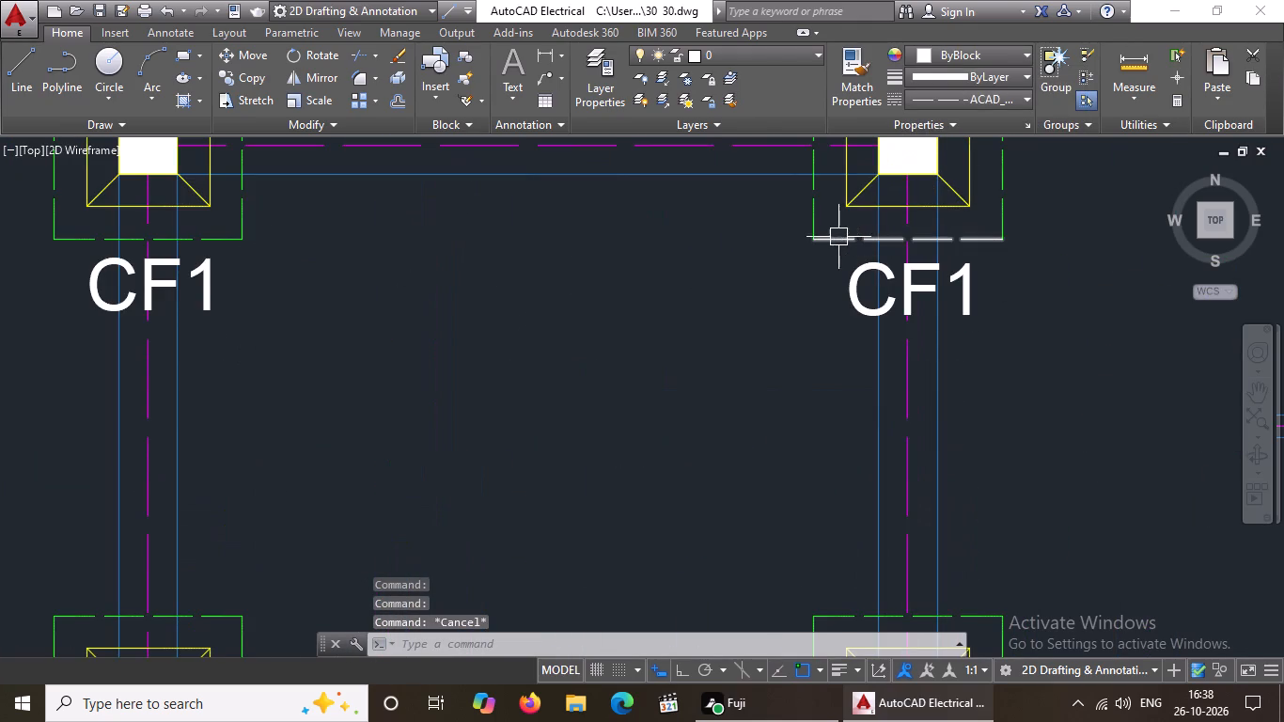
left_click(838, 236)
left_click(988, 53)
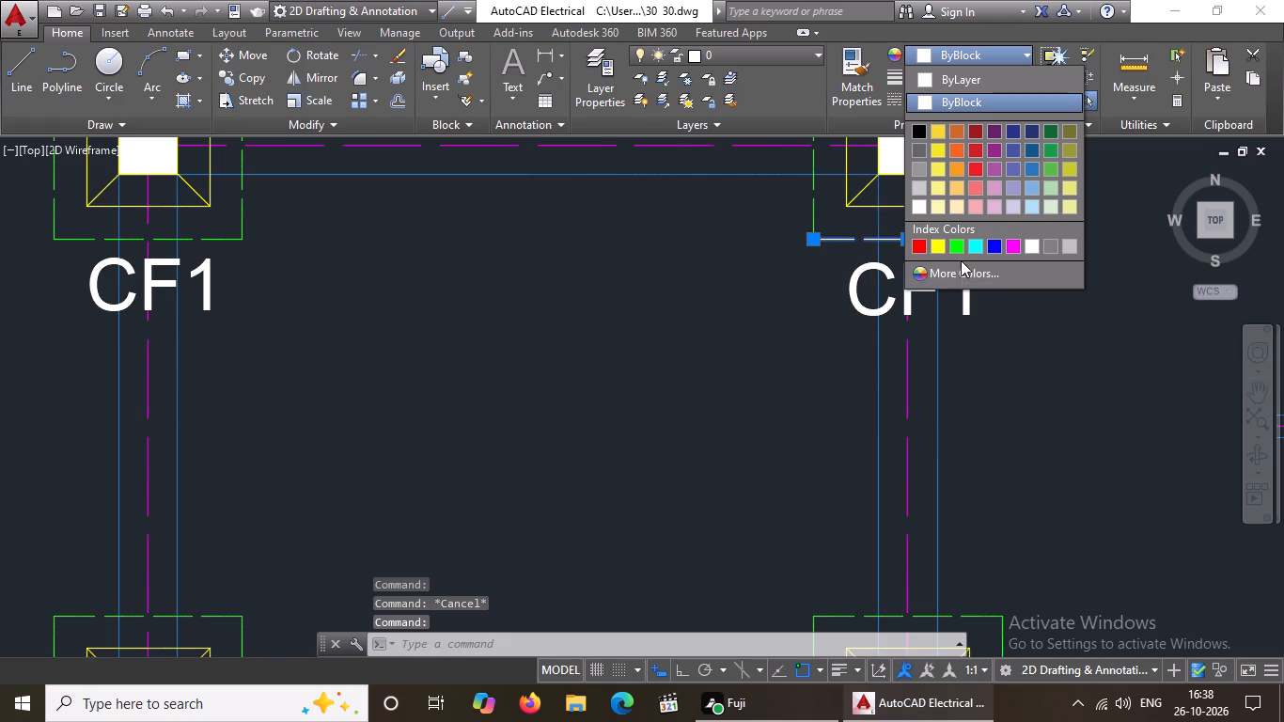
left_click_drag(958, 243, 956, 252)
scroll(938, 297, "down", 5)
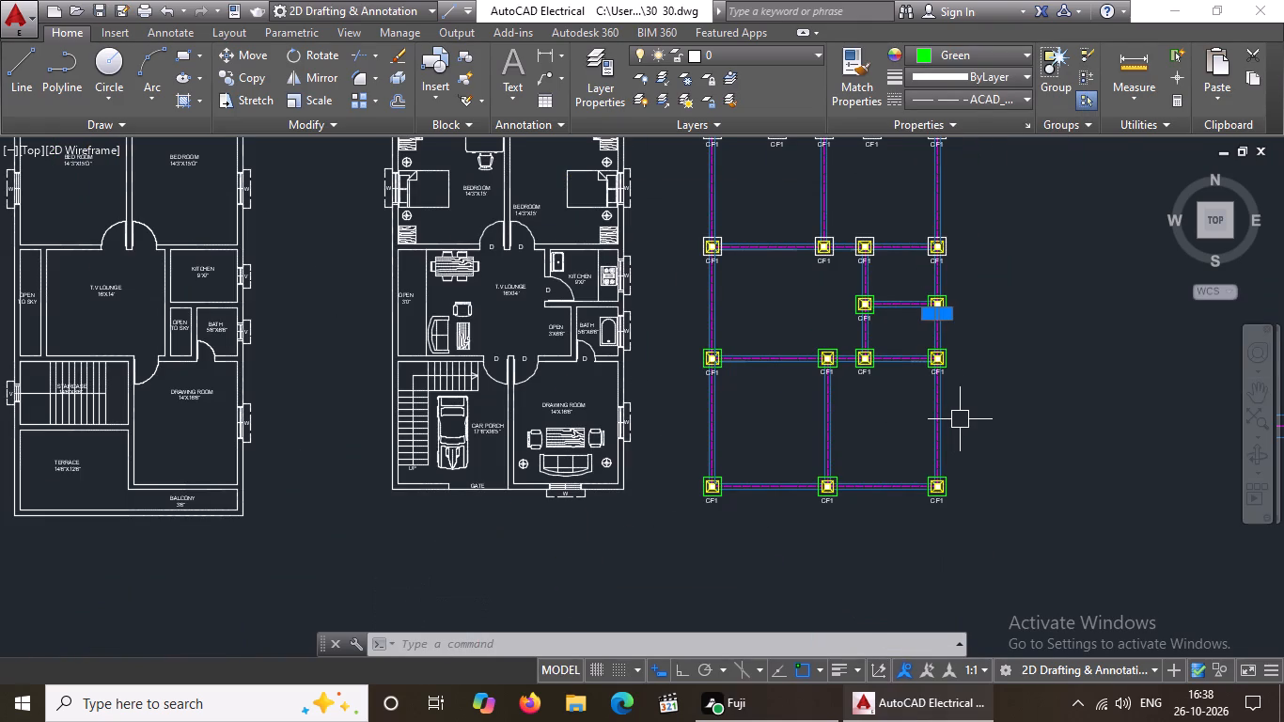
key("Escape")
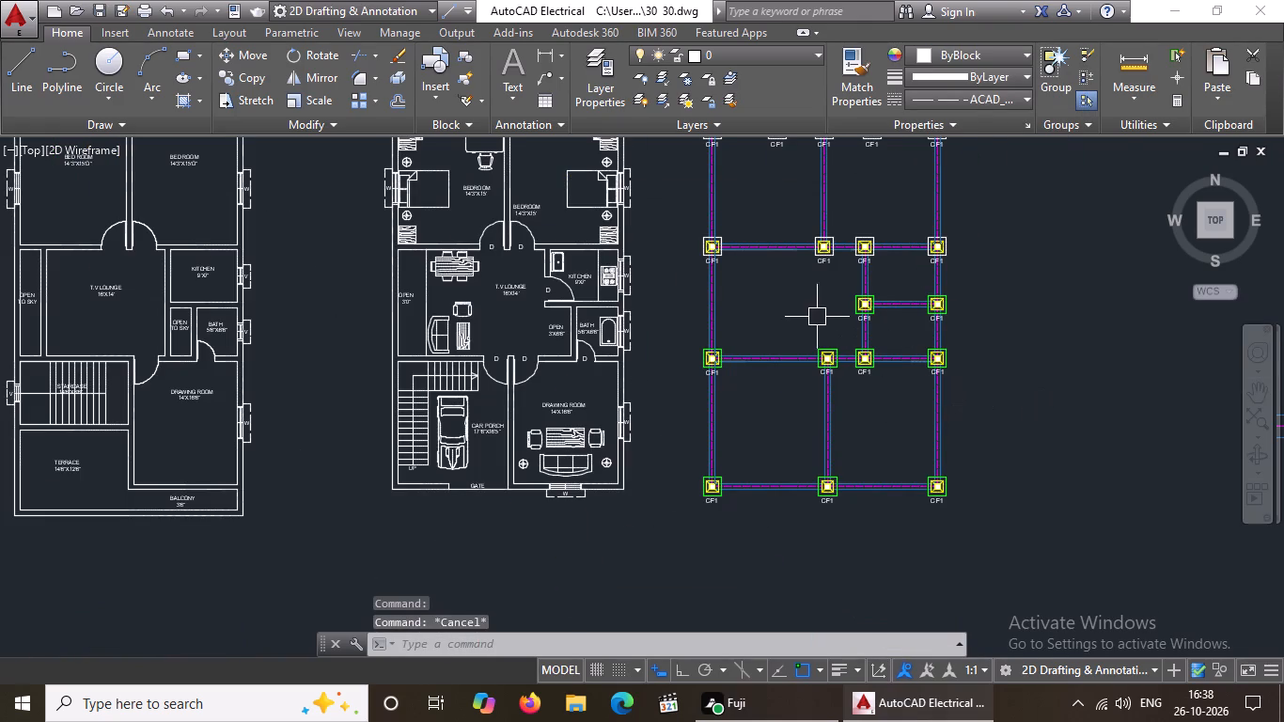
Recolour the bottom and right dashed outline edges of the first CF1 footing in the third row to green.
middle_click_drag(826, 434, 828, 627)
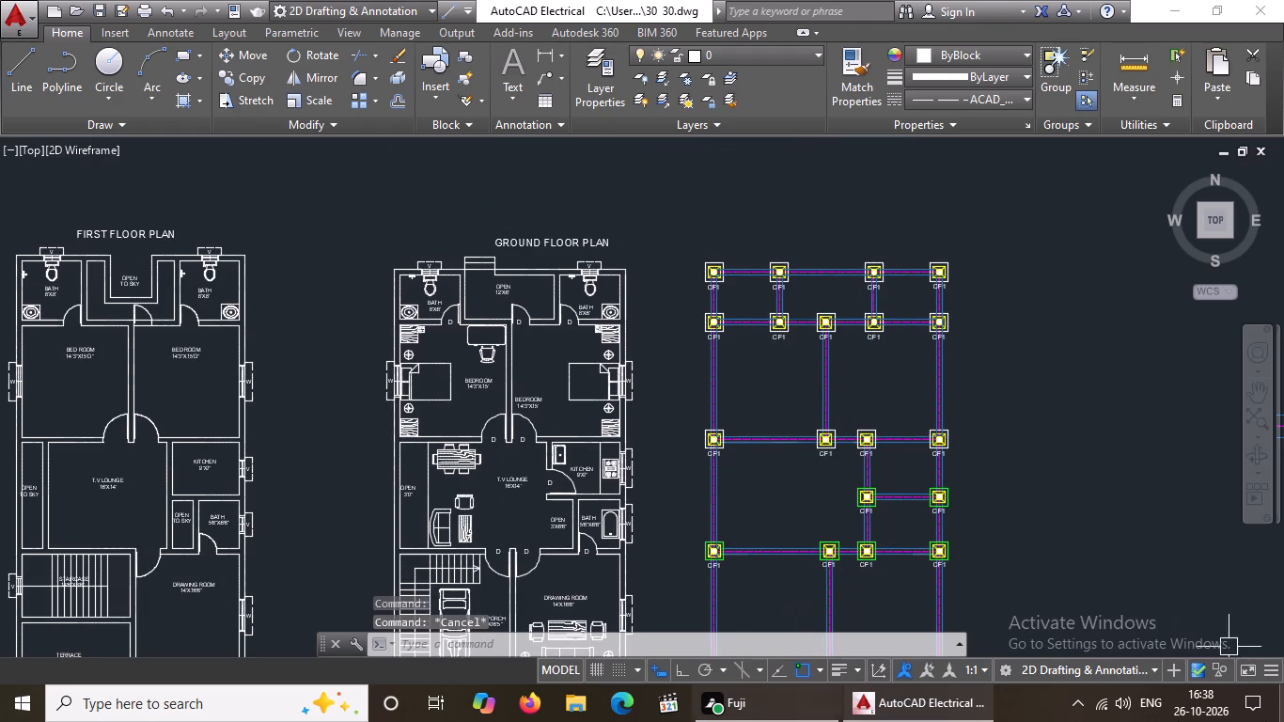
scroll(702, 476, "up", 3)
scroll(728, 381, "up", 3)
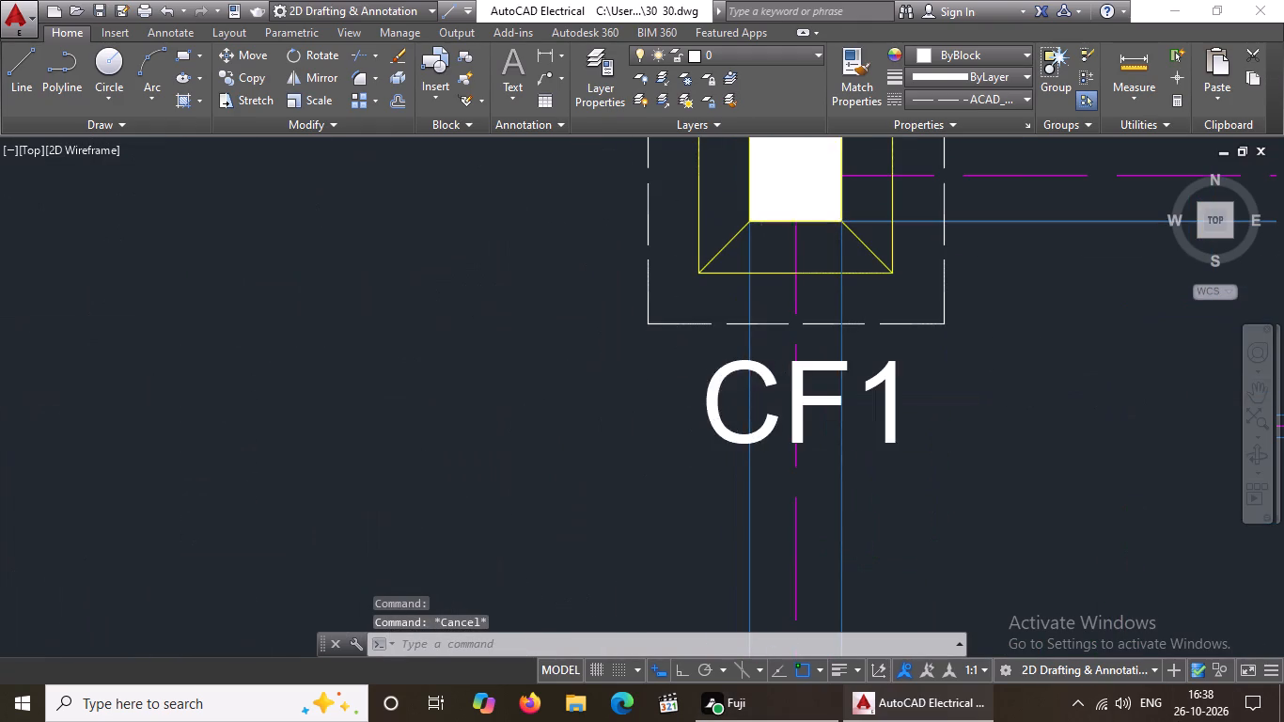
left_click(691, 328)
left_click(955, 52)
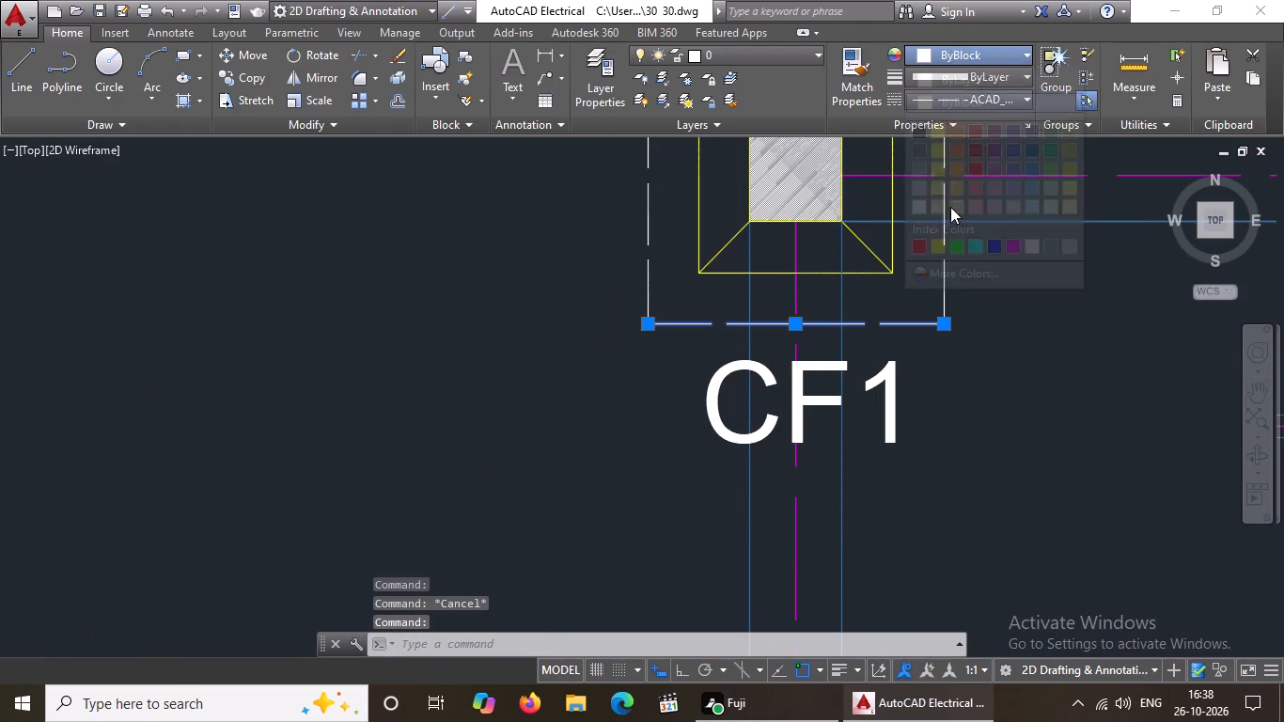
left_click(957, 241)
key("Escape")
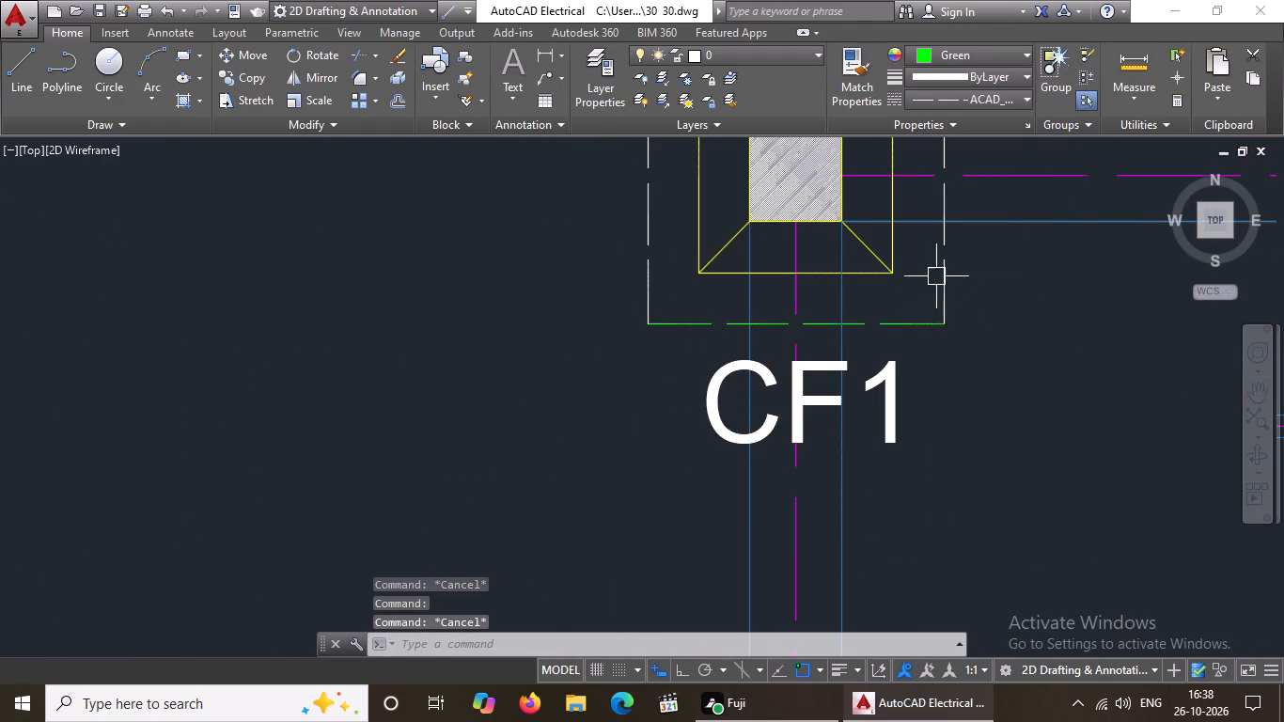
left_click(945, 266)
left_click(969, 50)
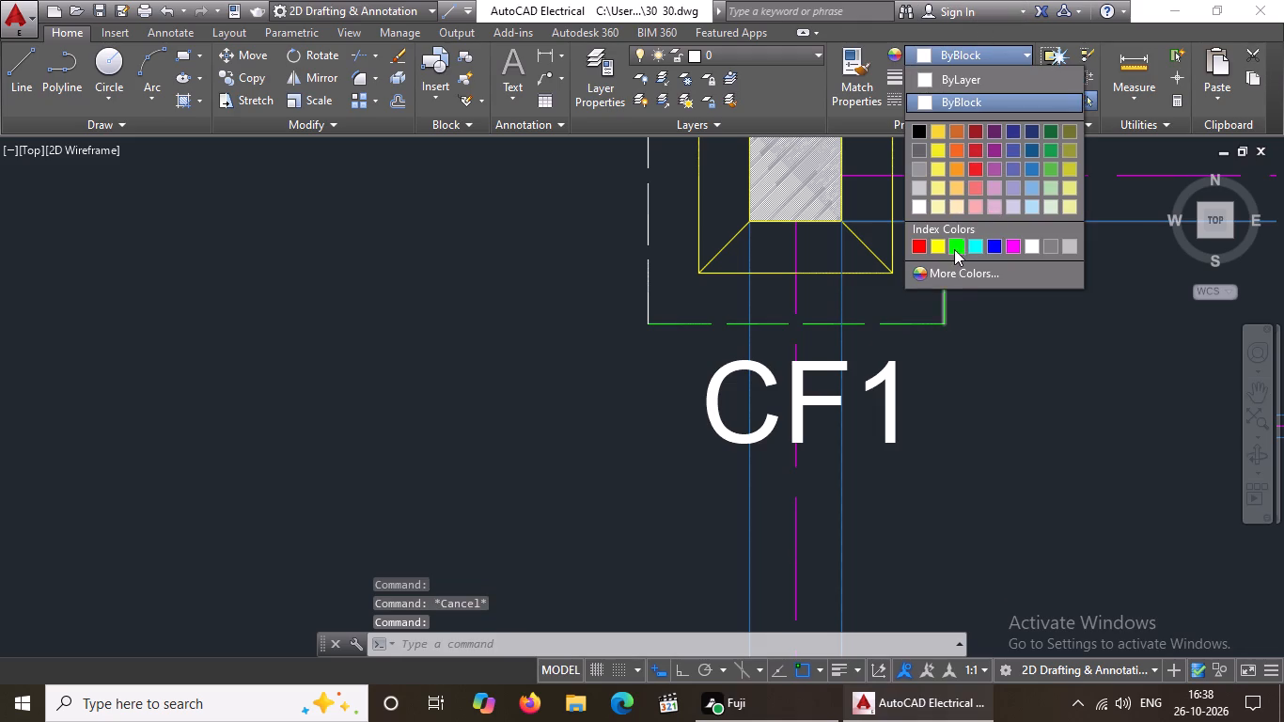
left_click(957, 245)
scroll(958, 263, "down", 4)
key("Escape")
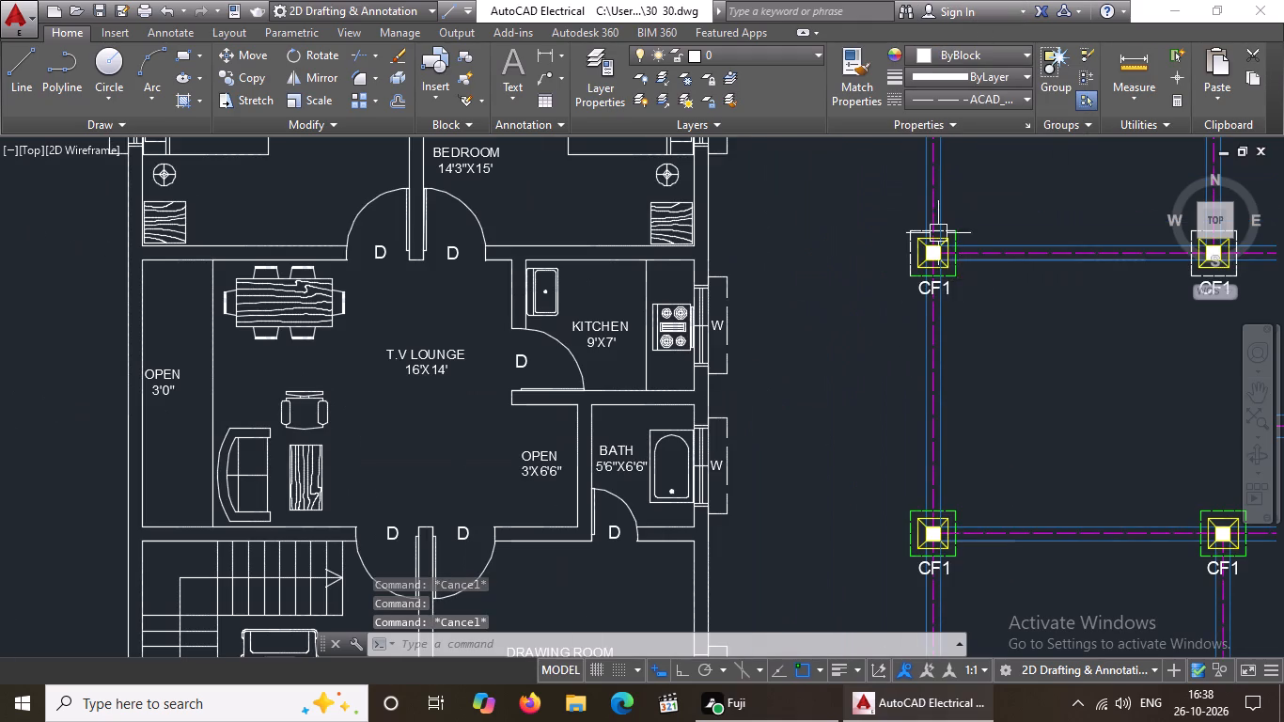
Recolour the top and left dashed outline edges of the first CF1 footing in the third row to green.
scroll(940, 214, "up", 3)
left_click(836, 284)
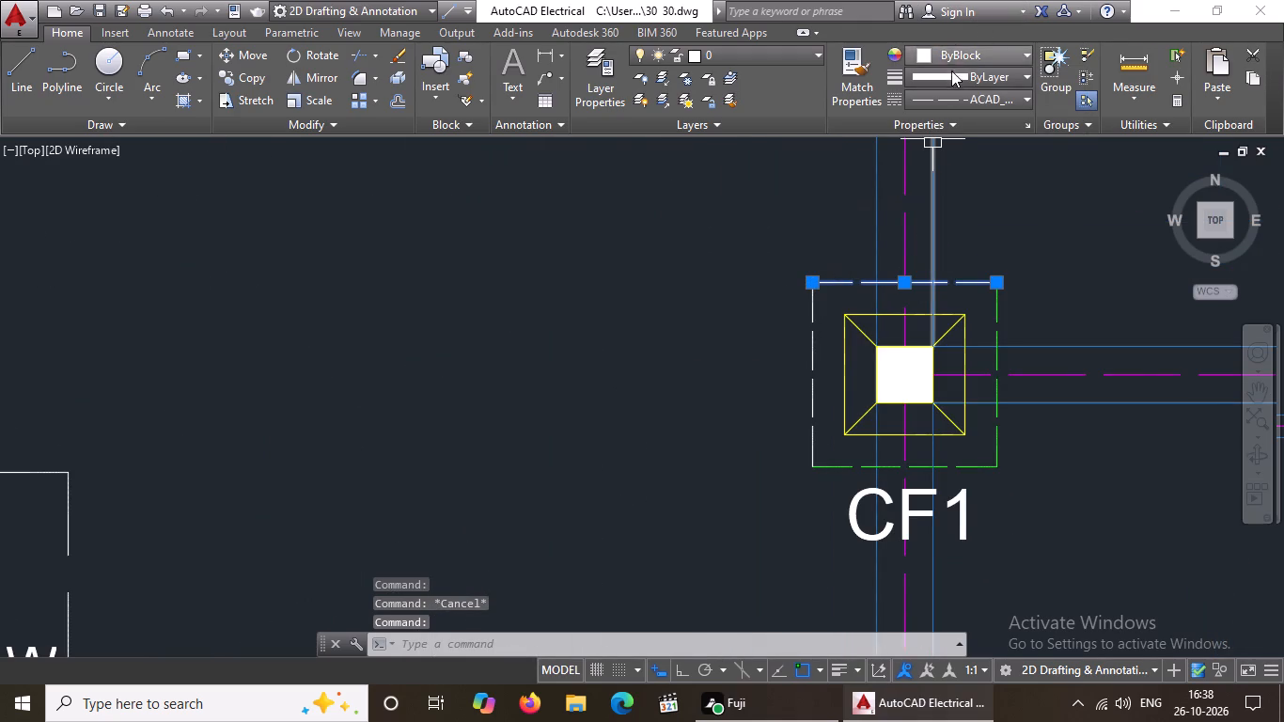
left_click(968, 51)
left_click(955, 231)
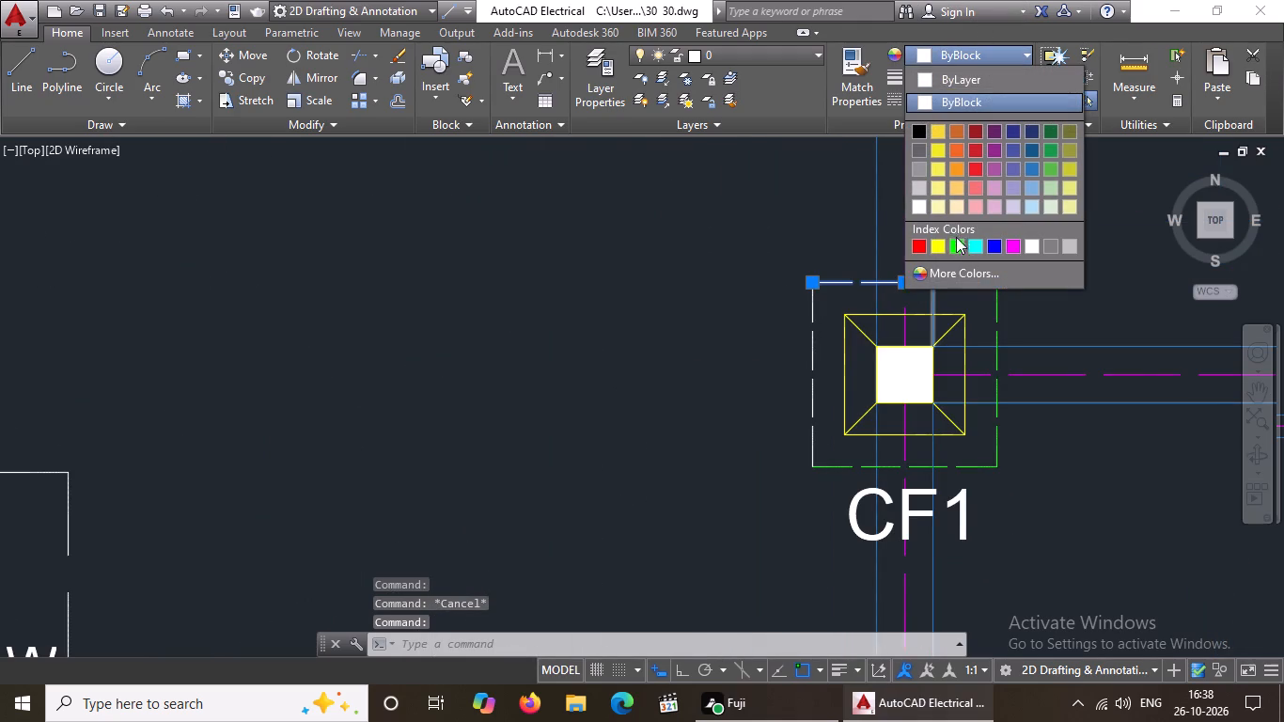
scroll(909, 262, "down", 3)
left_click(1005, 47)
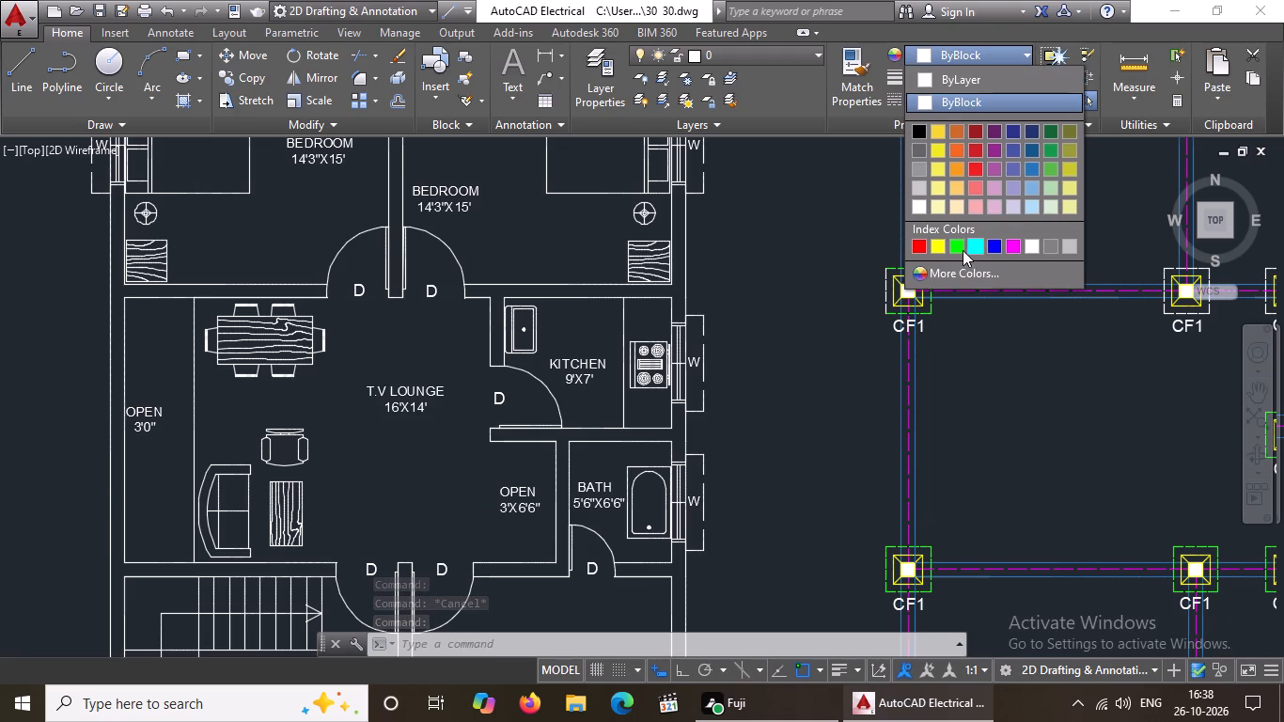
left_click(956, 248)
scroll(956, 251, "down", 3)
scroll(936, 262, "up", 5)
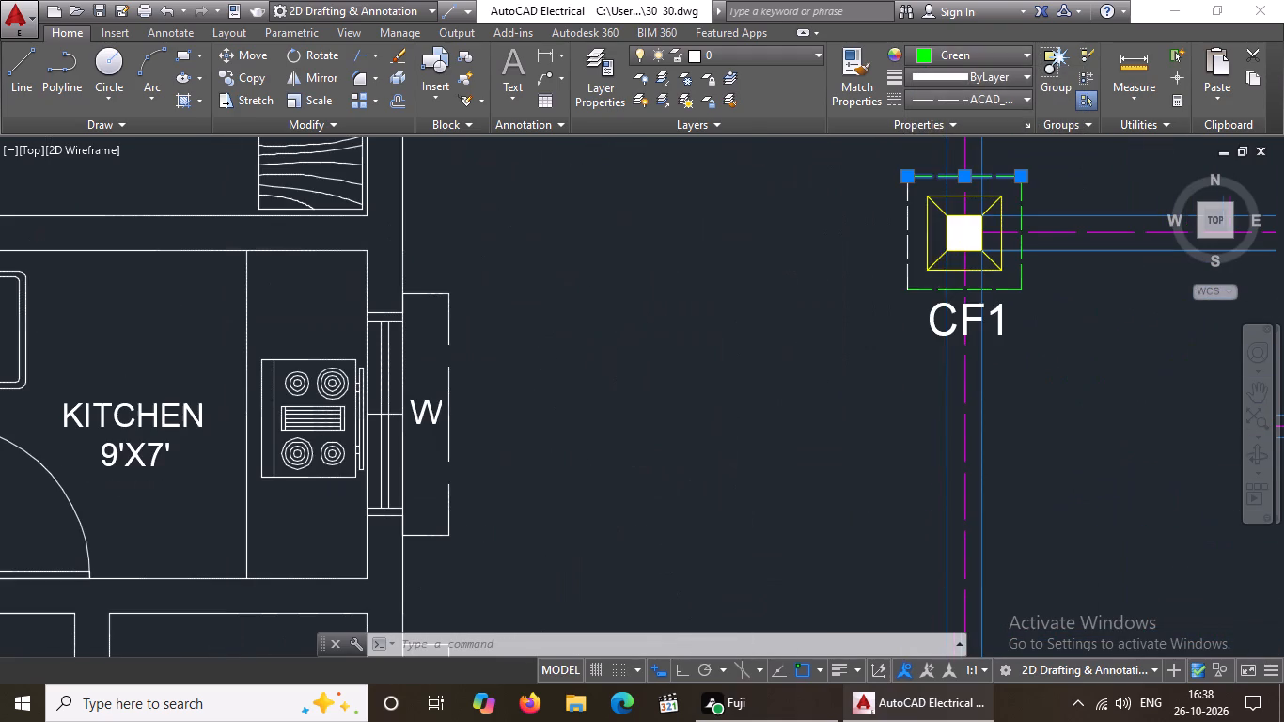
left_click(910, 242)
left_click(984, 55)
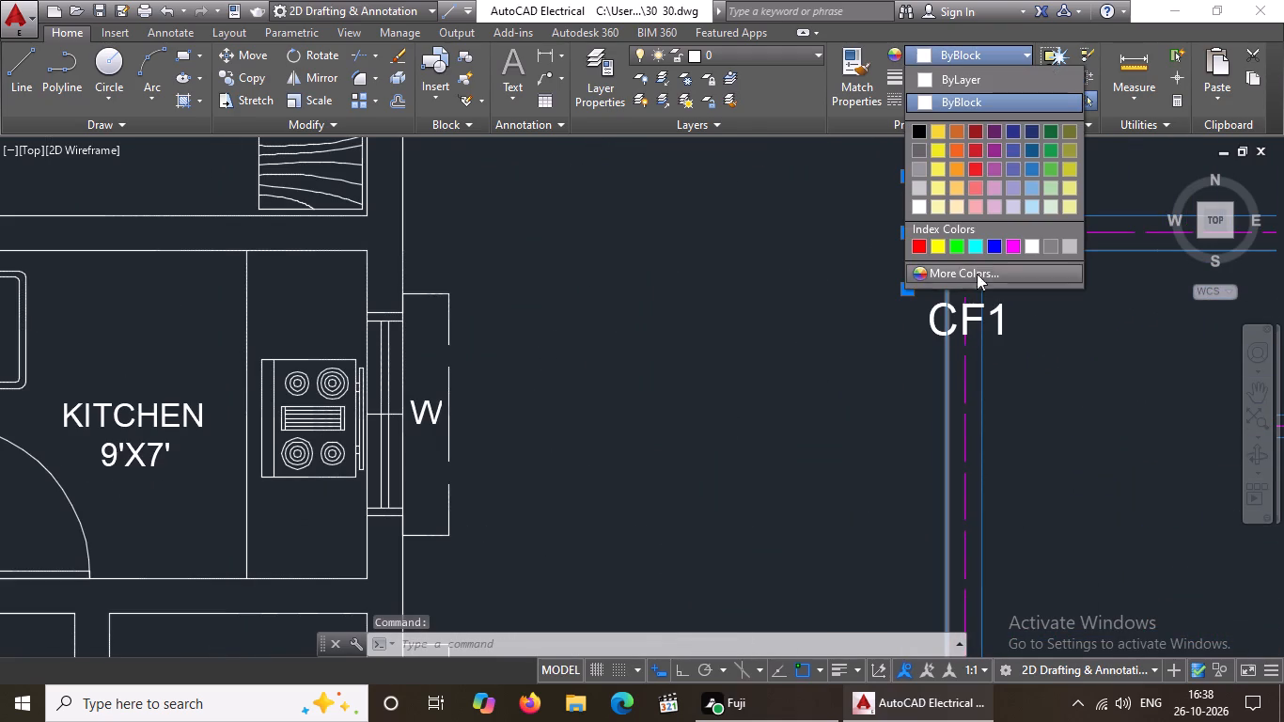
key("Escape")
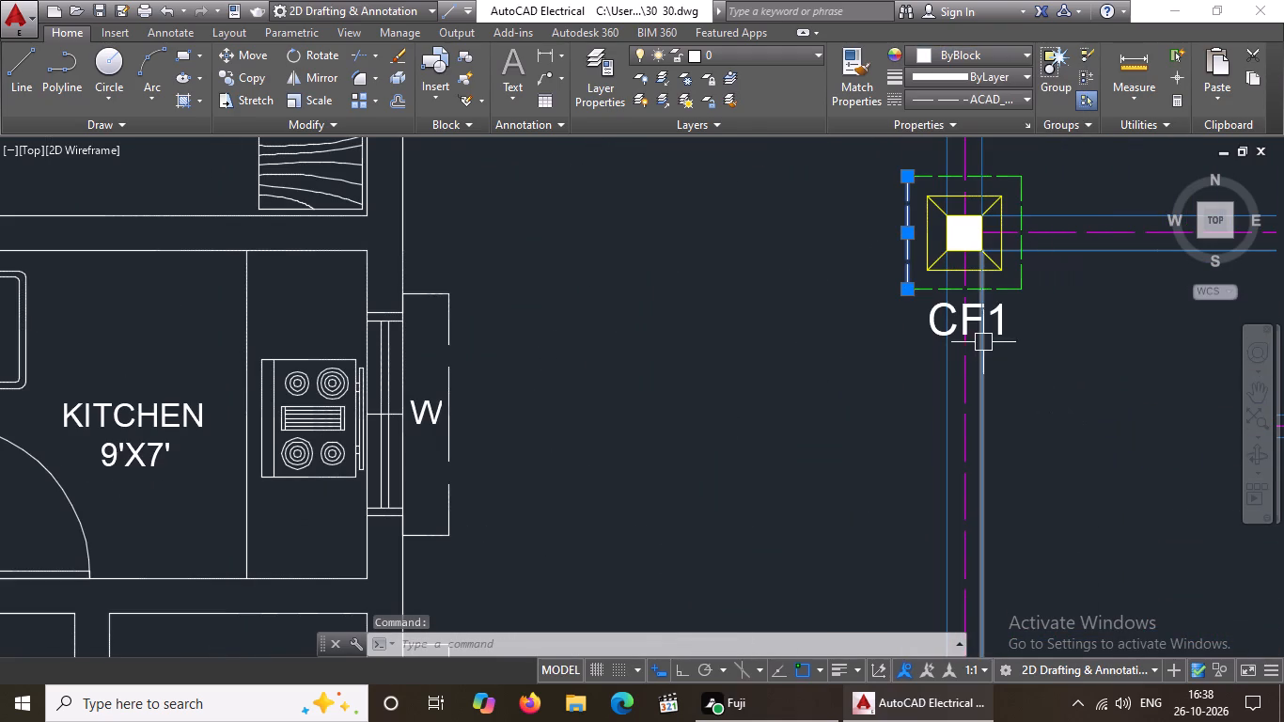
left_click(1003, 52)
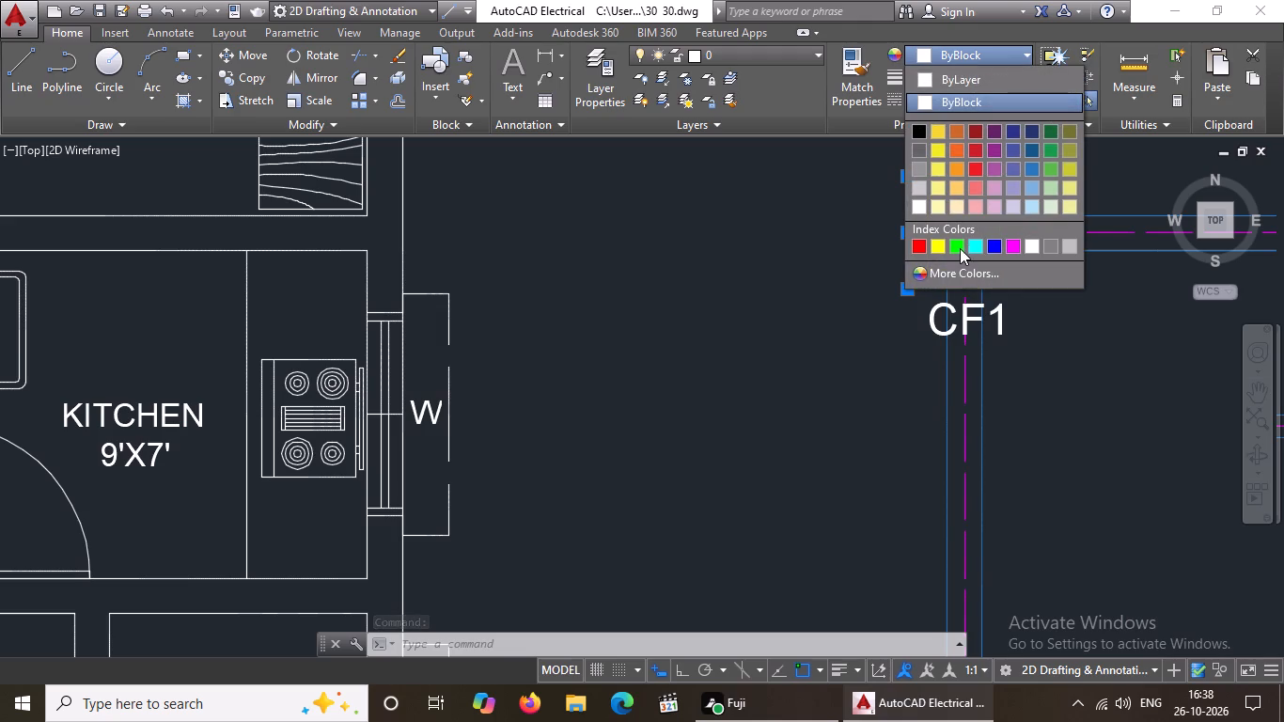
left_click(960, 247)
scroll(917, 285, "down", 3)
key("Escape")
key("Escape")
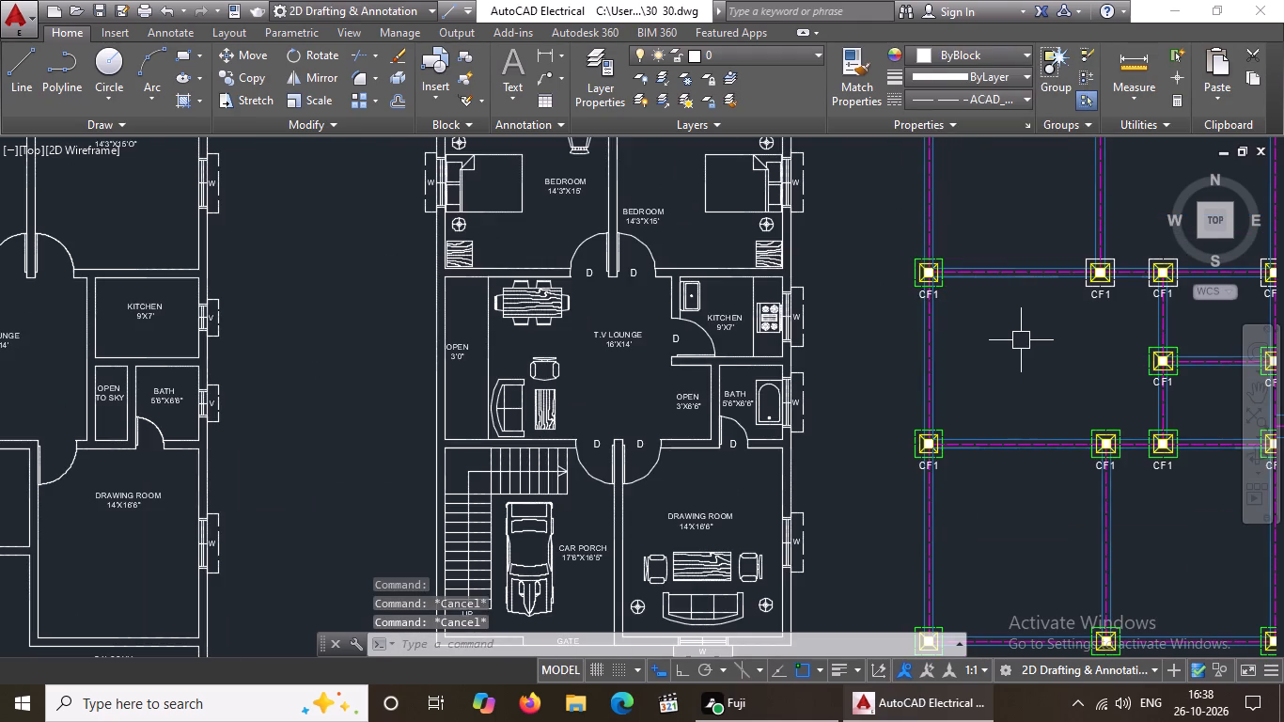
Recolour the bottom dashed outline edge of the second CF1 footing in the third row to green.
scroll(1021, 340, "down", 3)
scroll(1065, 322, "up", 7)
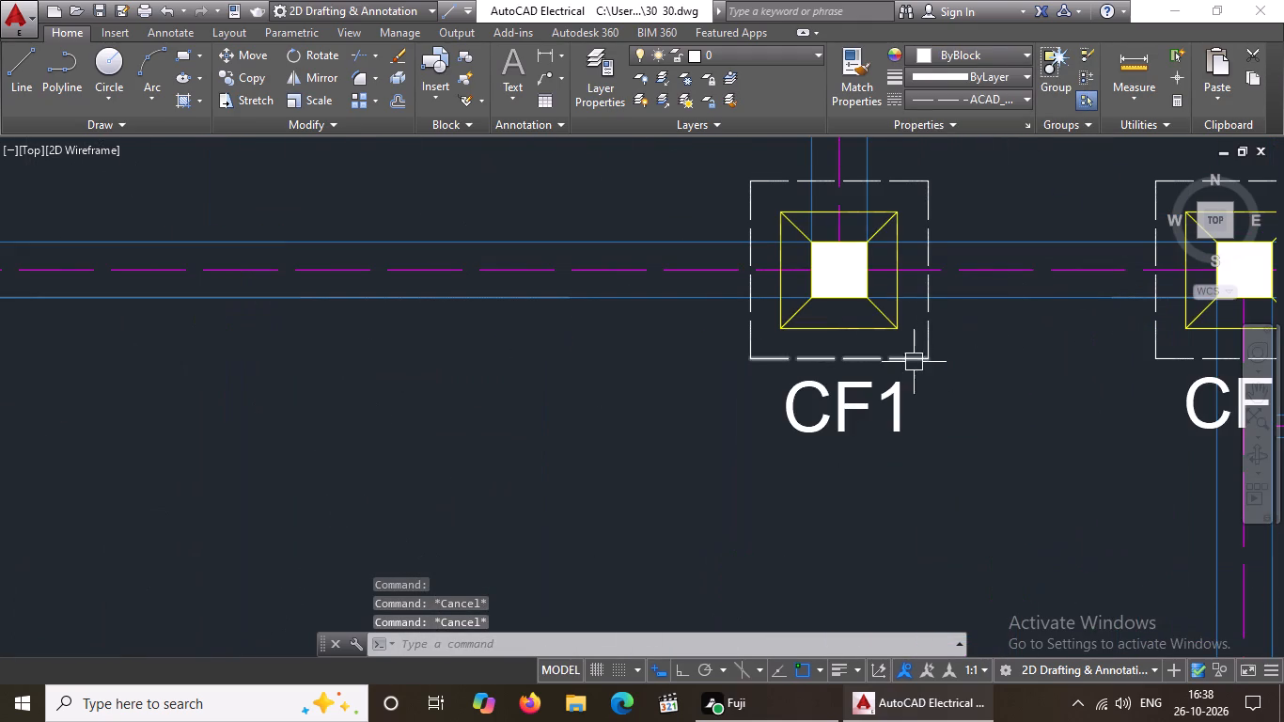
left_click_drag(915, 360, 920, 349)
left_click(999, 55)
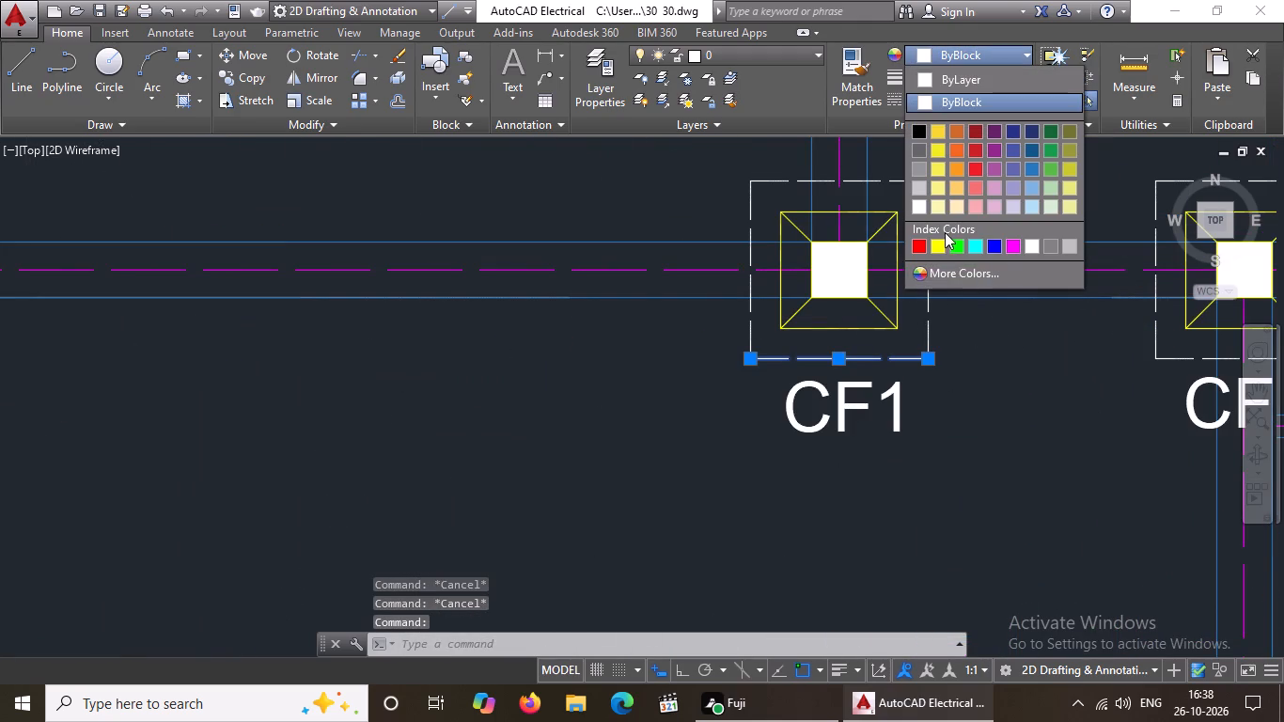
left_click_drag(958, 241, 958, 260)
scroll(934, 306, "down", 3)
key("Escape")
scroll(918, 288, "up", 3)
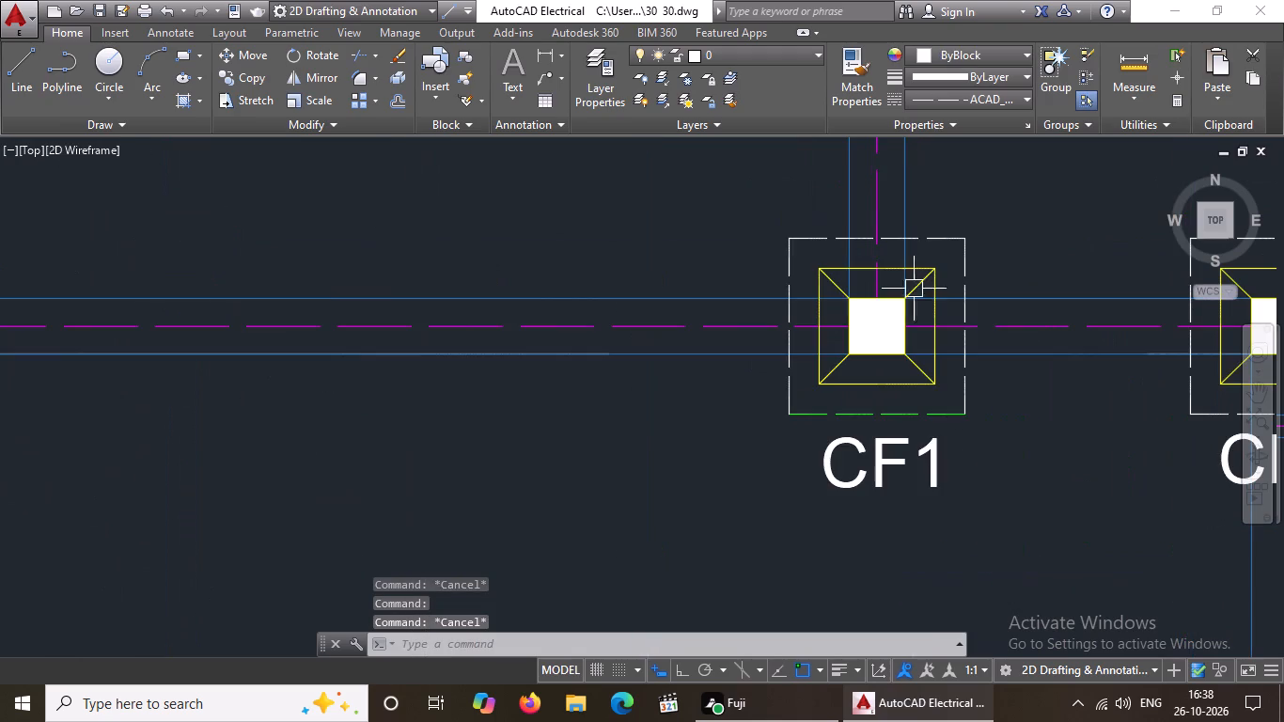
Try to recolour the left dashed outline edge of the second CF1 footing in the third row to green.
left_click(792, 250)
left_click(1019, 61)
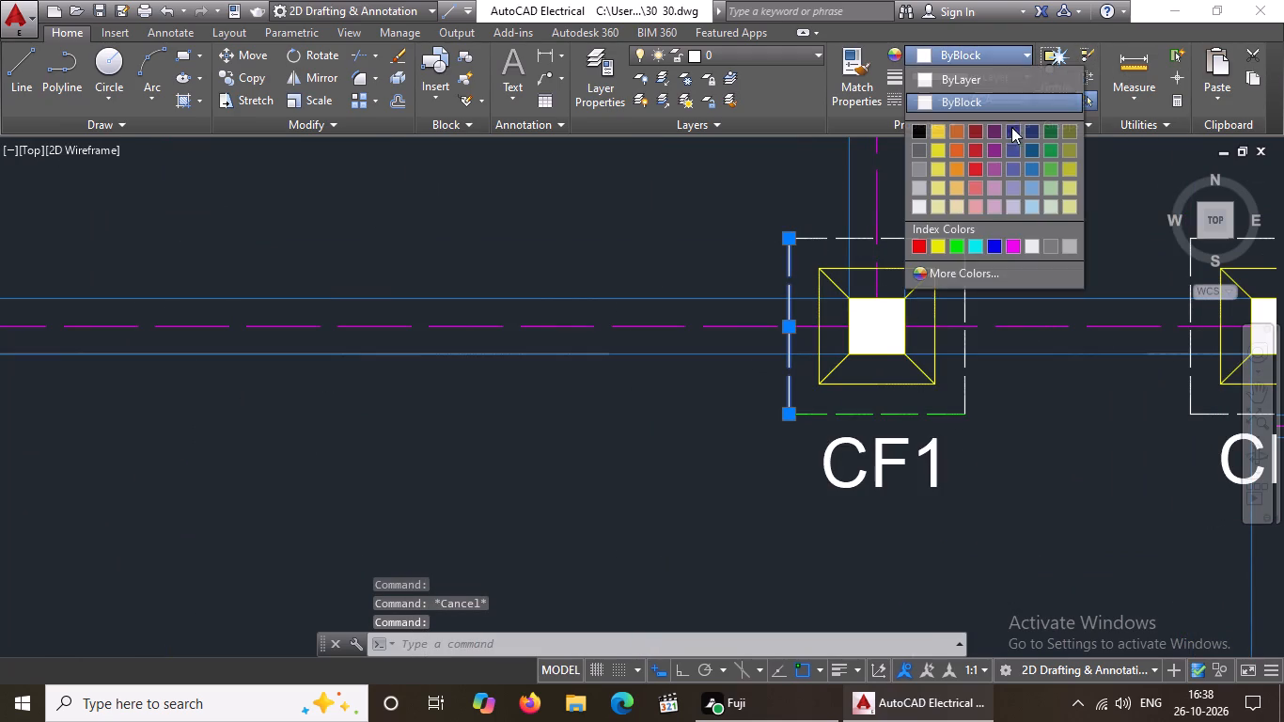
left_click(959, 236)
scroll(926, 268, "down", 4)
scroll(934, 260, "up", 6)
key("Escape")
Recolour the top dashed outline edge of the second CF1 footing in the third row to green.
left_click(828, 311)
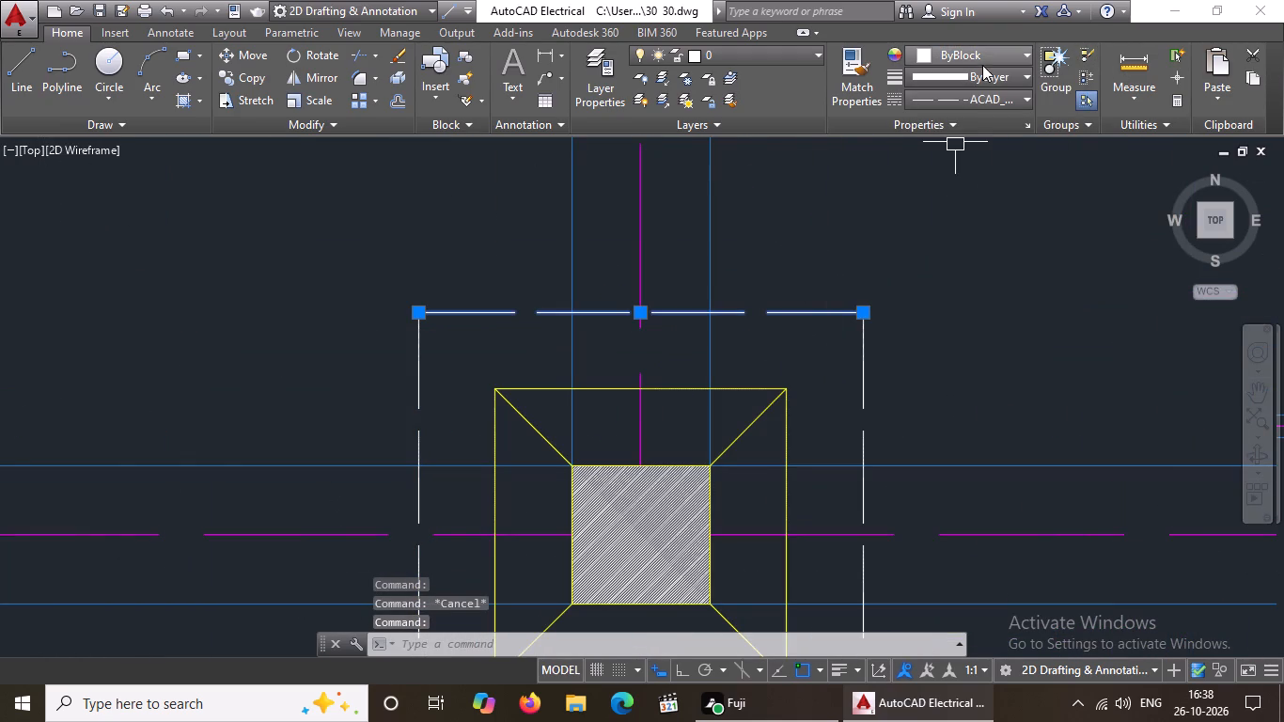
left_click(984, 55)
left_click(954, 248)
scroll(959, 243, "down", 4)
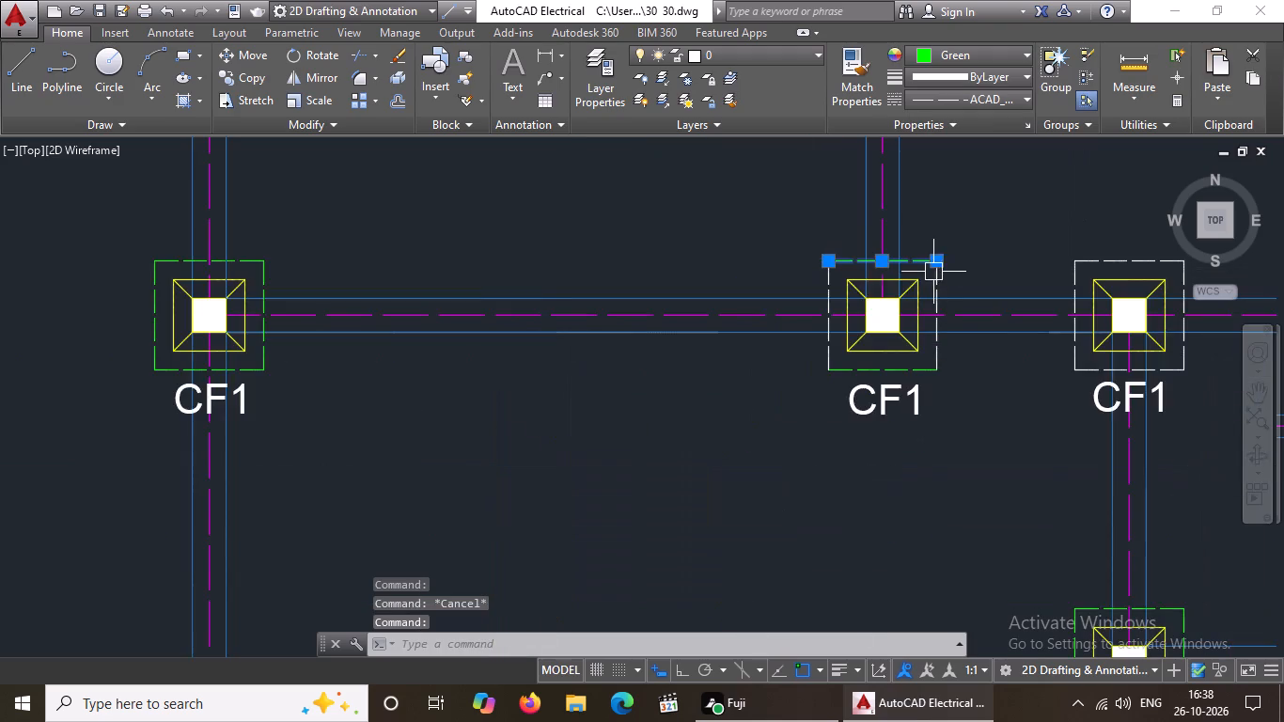
Recolour the left and right dashed outline edges of the second CF1 footing in the third row to green.
scroll(861, 298, "up", 3)
left_click(712, 240)
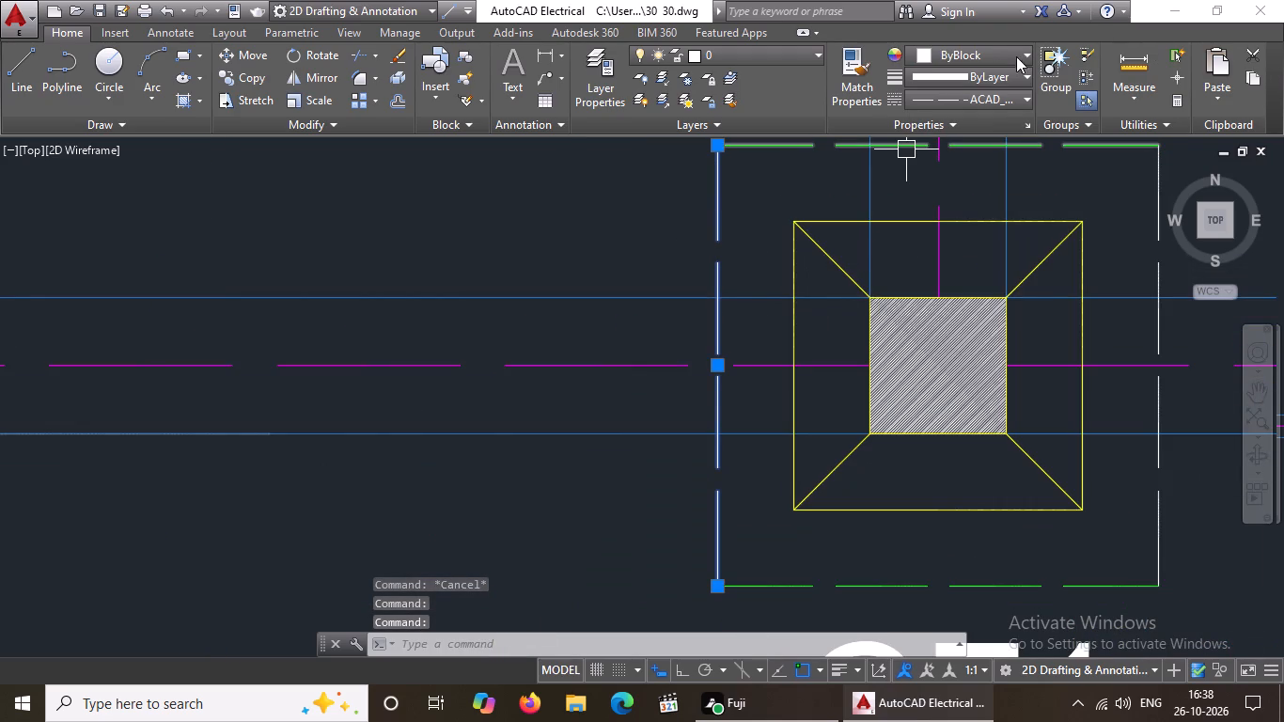
left_click(989, 50)
left_click(961, 242)
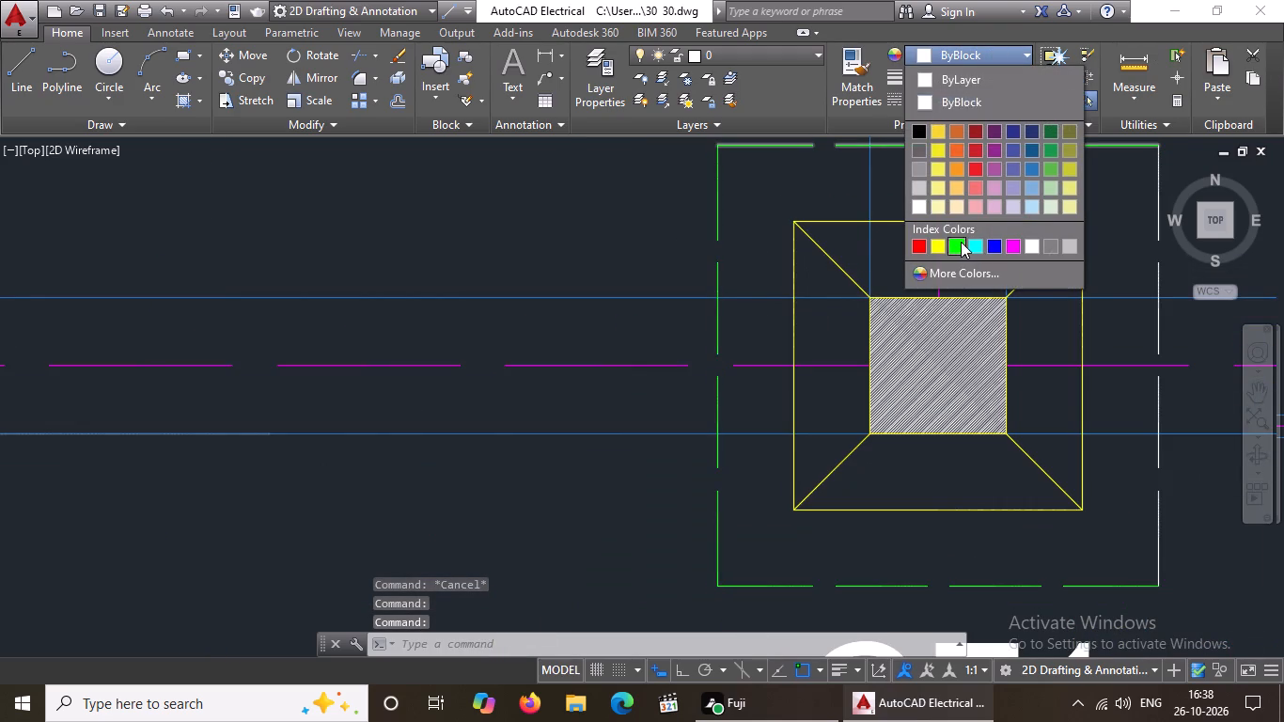
scroll(963, 257, "down", 2)
key("Escape")
left_click(1041, 248)
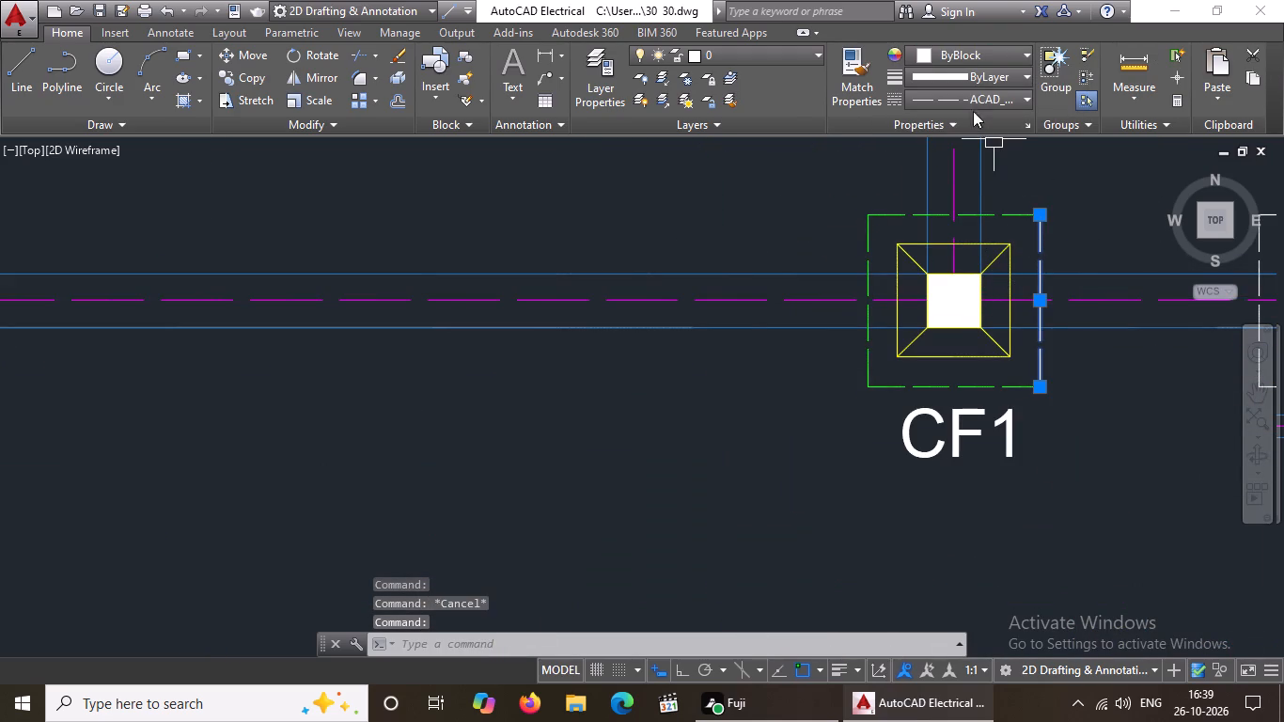
left_click(977, 52)
left_click(955, 238)
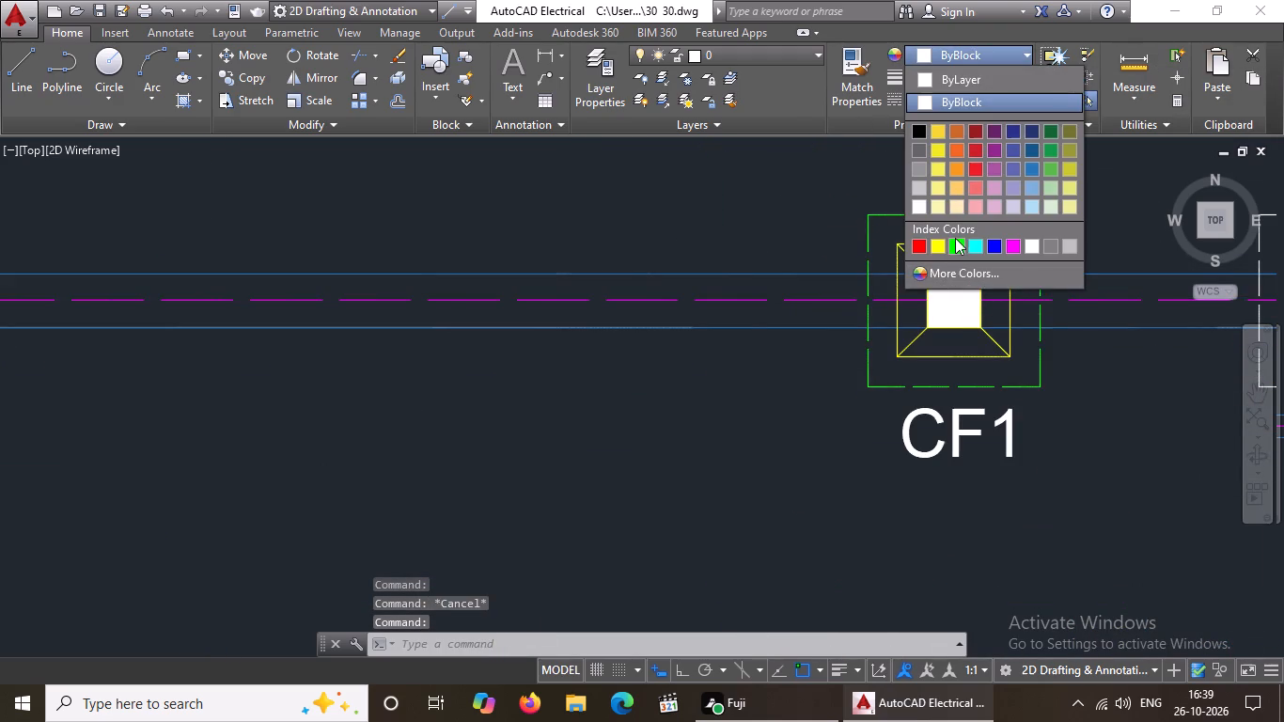
Recolour the right and top dashed outline edges of the third CF1 footing in the third row to green.
scroll(957, 264, "down", 3)
key("Escape")
scroll(1116, 289, "up", 3)
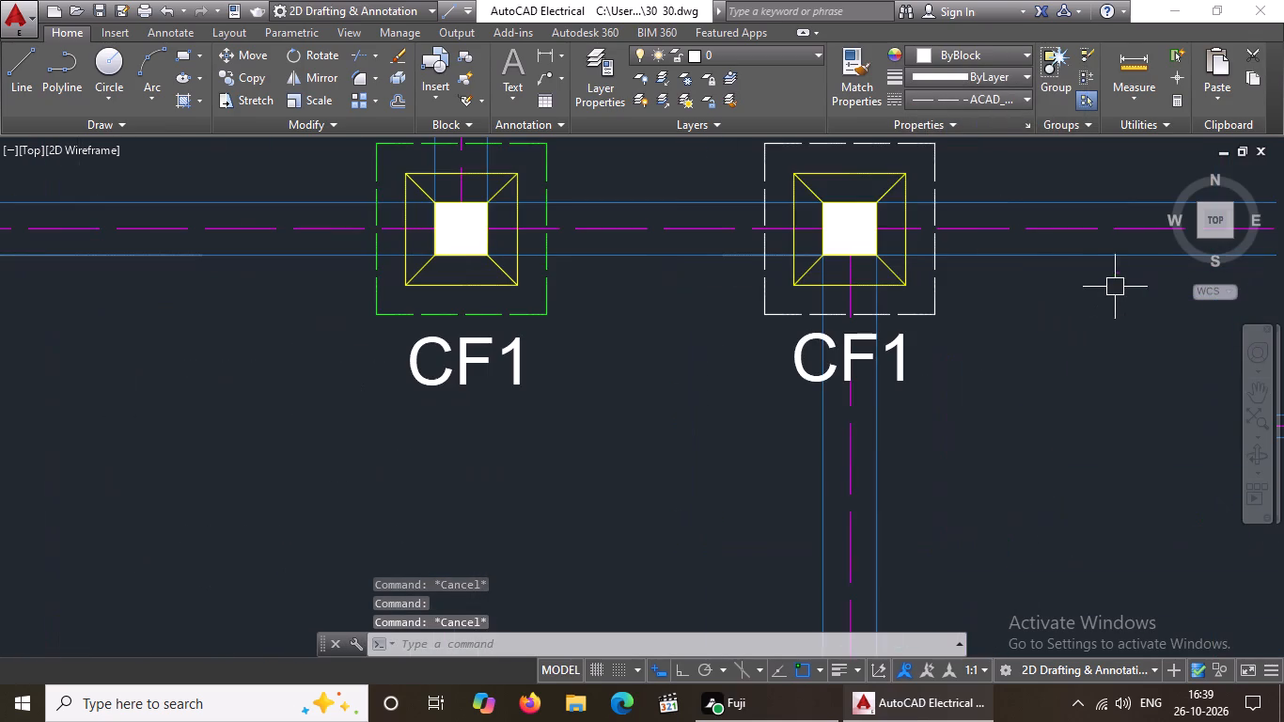
left_click(936, 297)
left_click(964, 51)
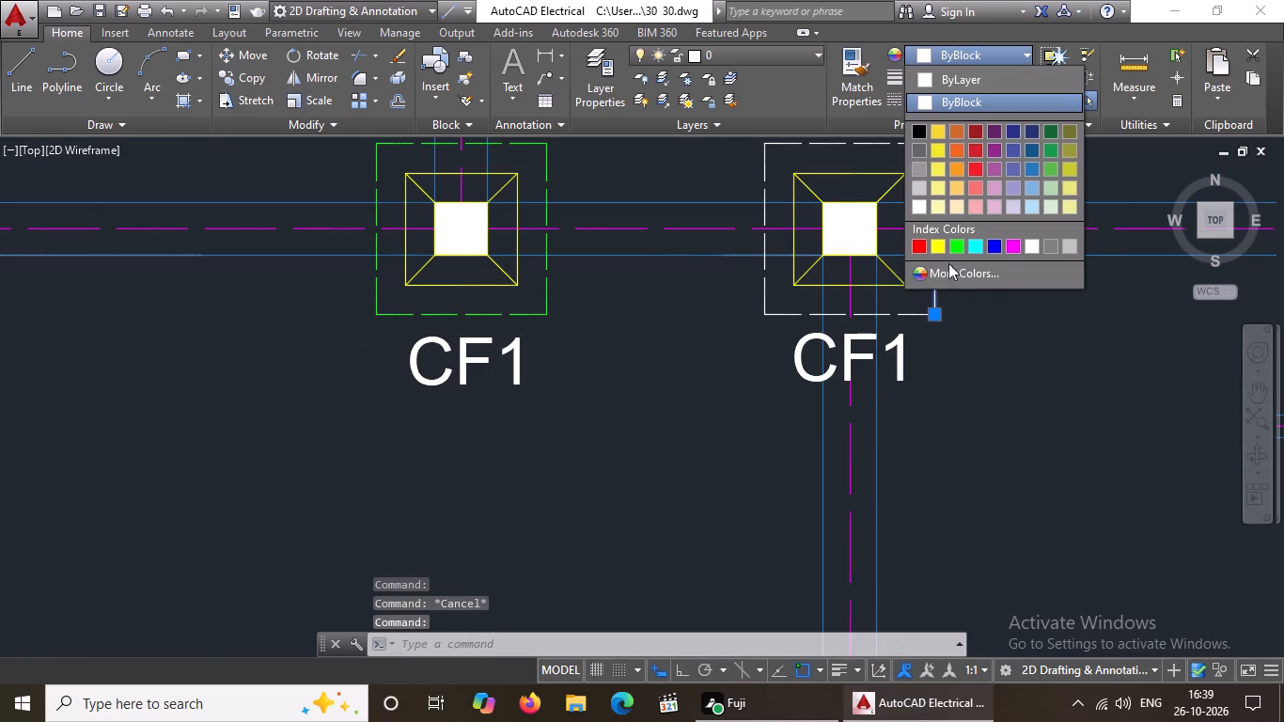
left_click(953, 243)
scroll(957, 280, "down", 3)
scroll(940, 243, "up", 4)
left_click(932, 273)
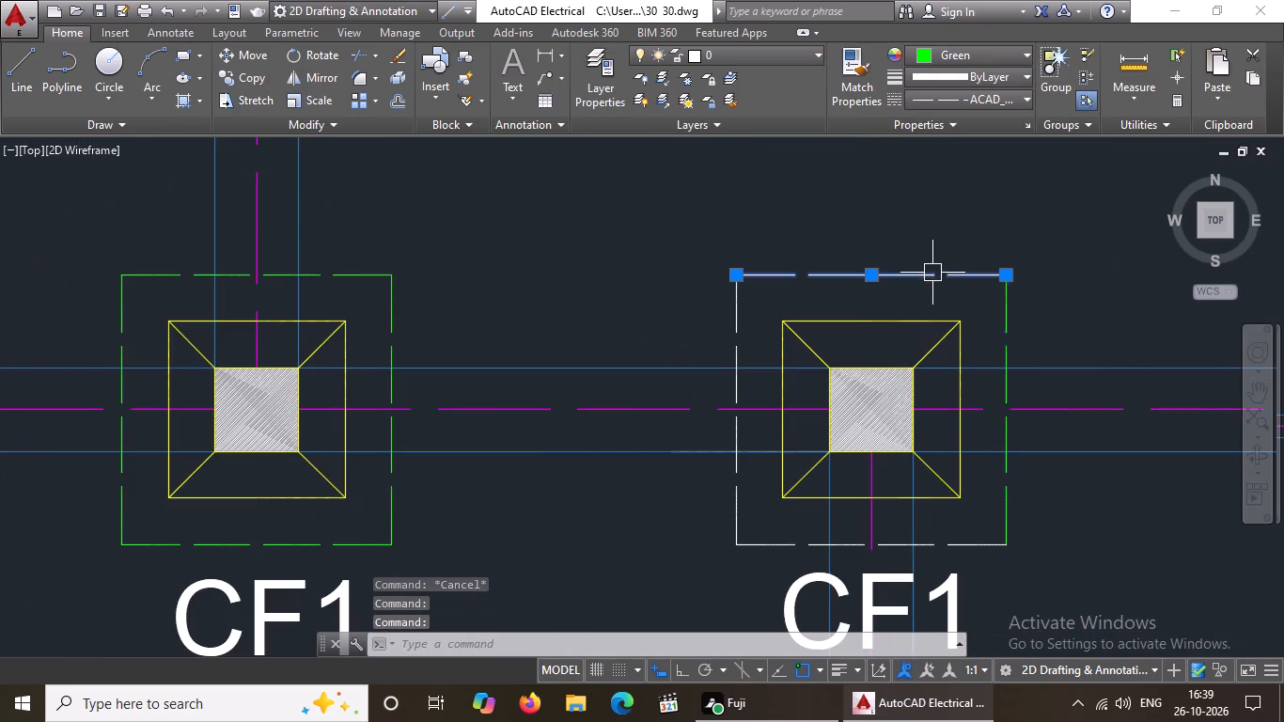
left_click(972, 59)
left_click(957, 239)
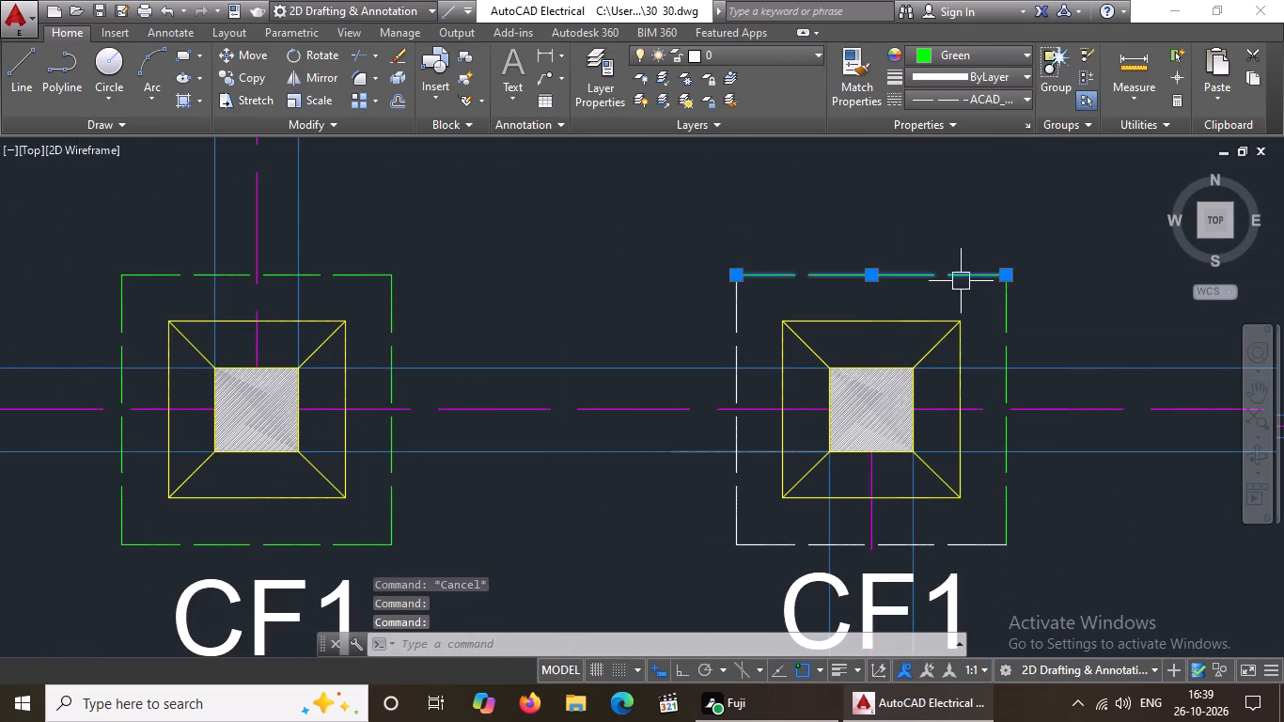
scroll(961, 280, "down", 3)
key("Escape")
Recolour the left and bottom dashed outline edges of the third CF1 footing in the third row to green.
scroll(923, 298, "up", 3)
left_click(877, 265)
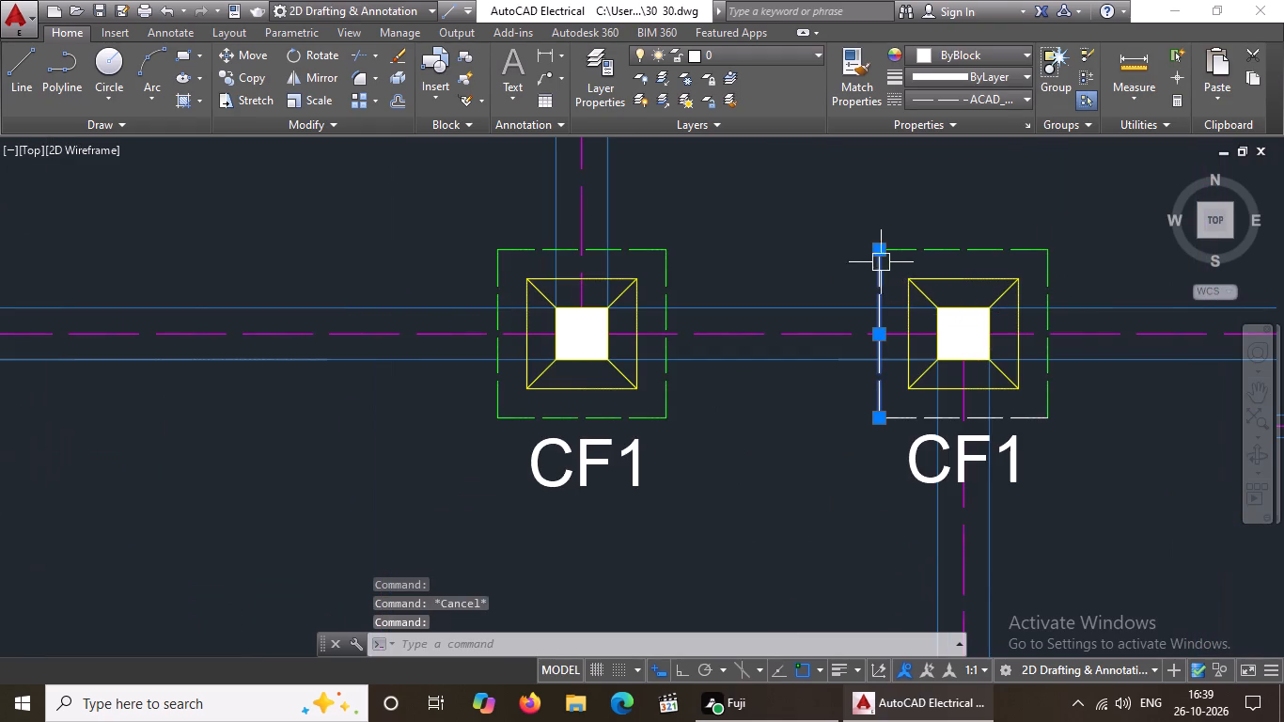
left_click(984, 57)
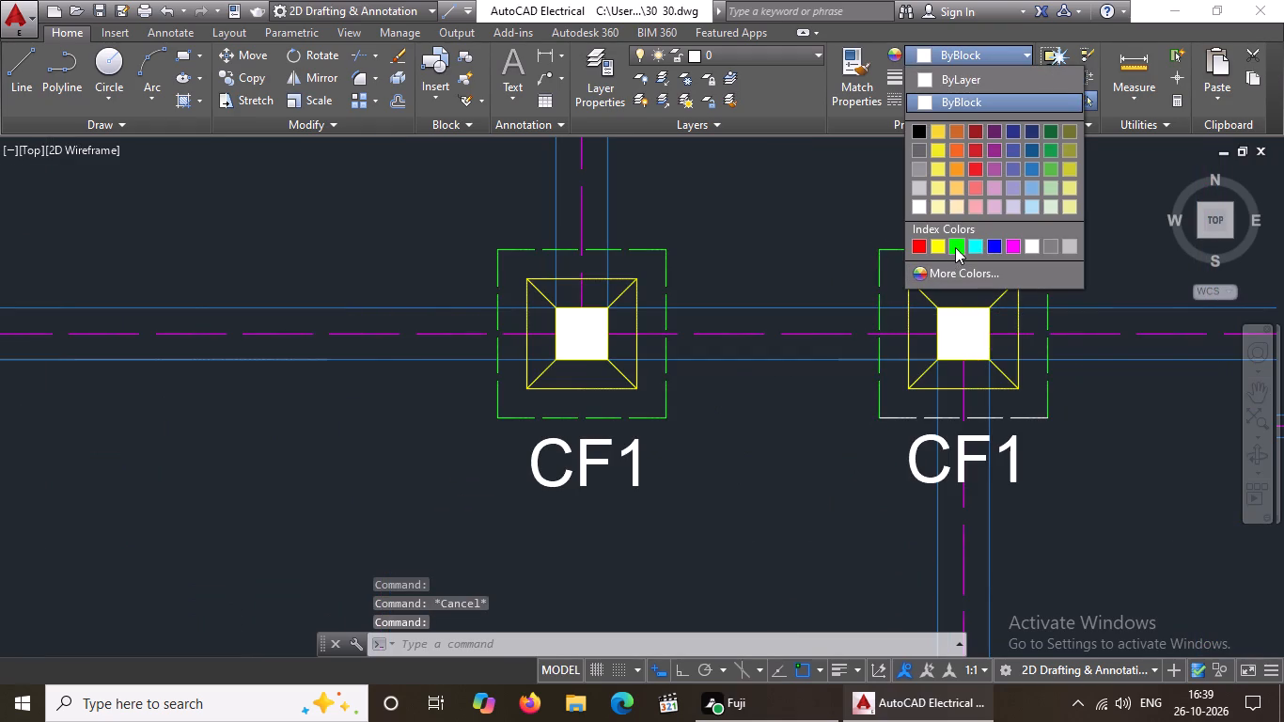
left_click(956, 244)
scroll(972, 291, "down", 3)
key("Escape")
scroll(994, 331, "up", 4)
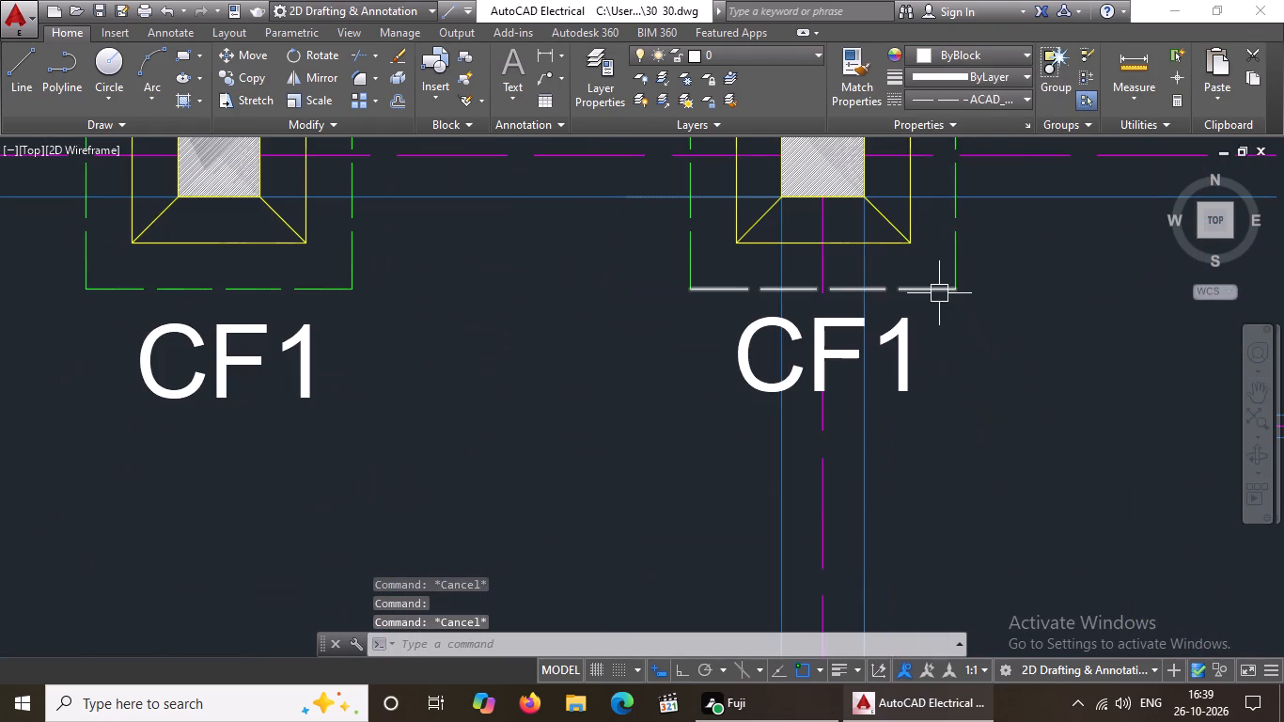
left_click(939, 292)
left_click(948, 66)
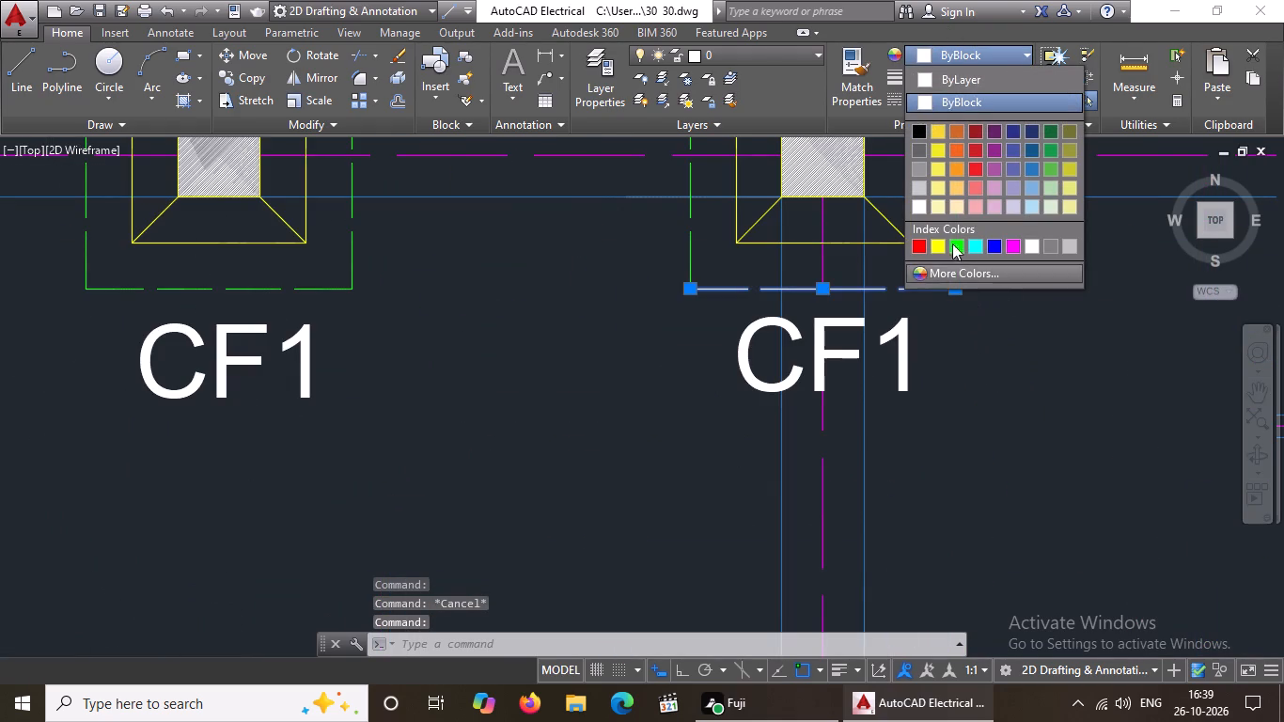
left_click(956, 247)
scroll(947, 264, "down", 4)
key("Escape")
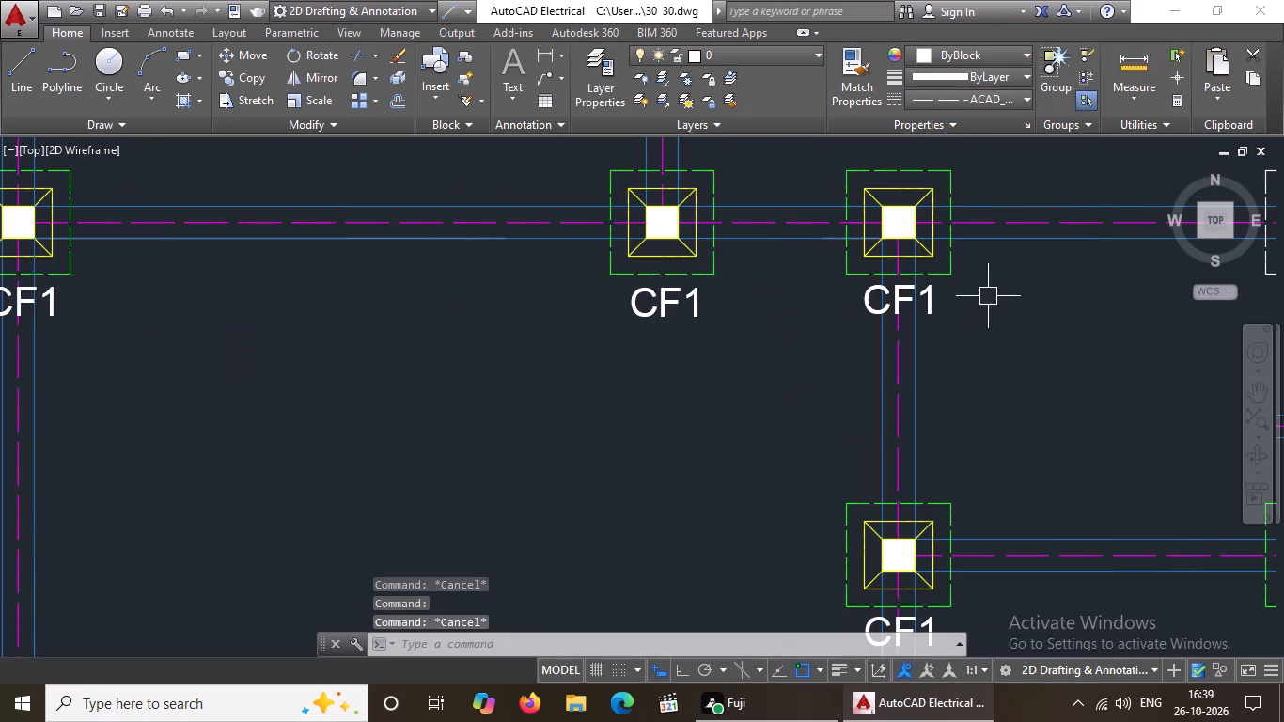
Recolour the top and right dashed outline edges of the fourth CF1 footing in the third row to green.
scroll(989, 312, "down", 3)
scroll(1060, 286, "up", 2)
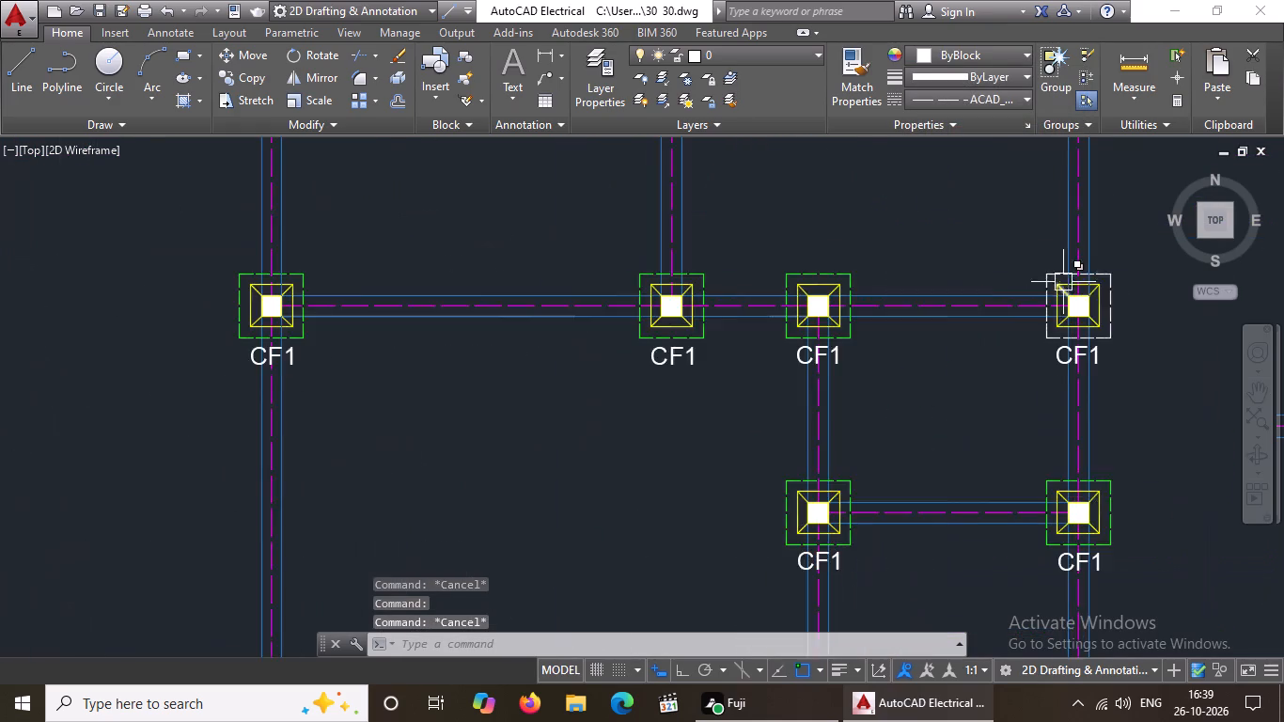
scroll(1104, 288, "up", 3)
left_click(1101, 228)
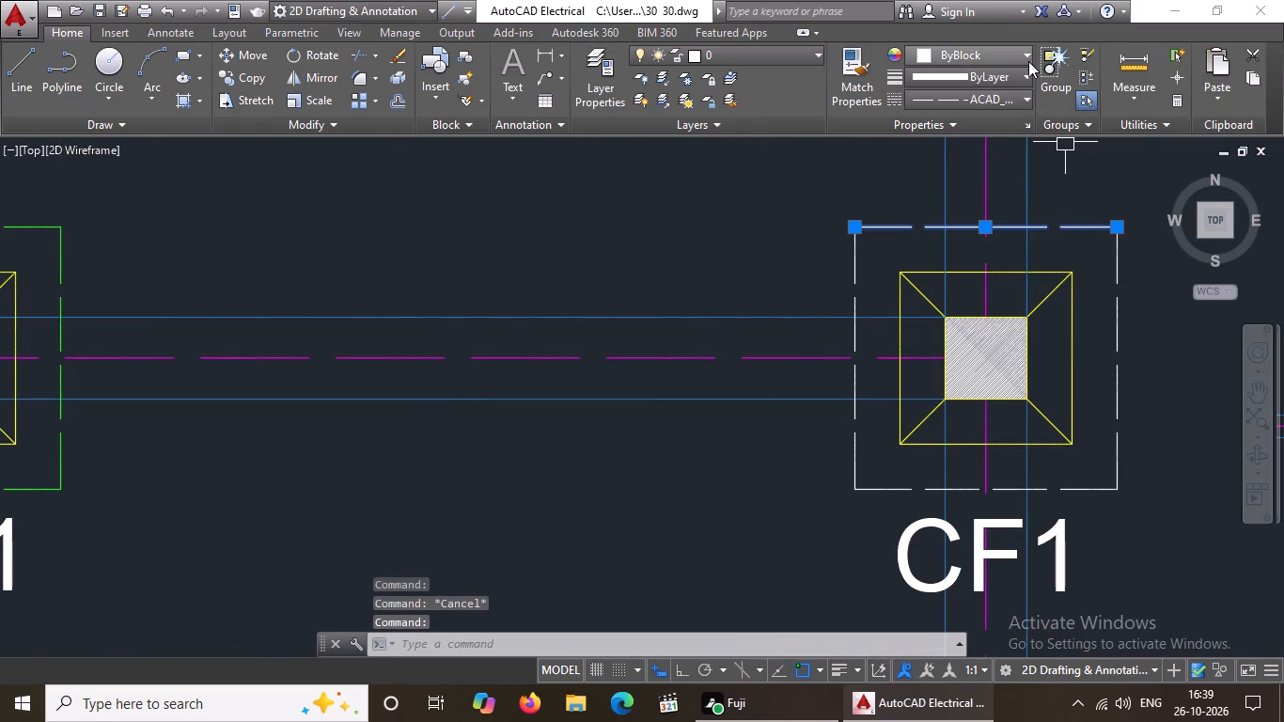
left_click(1018, 61)
left_click(955, 249)
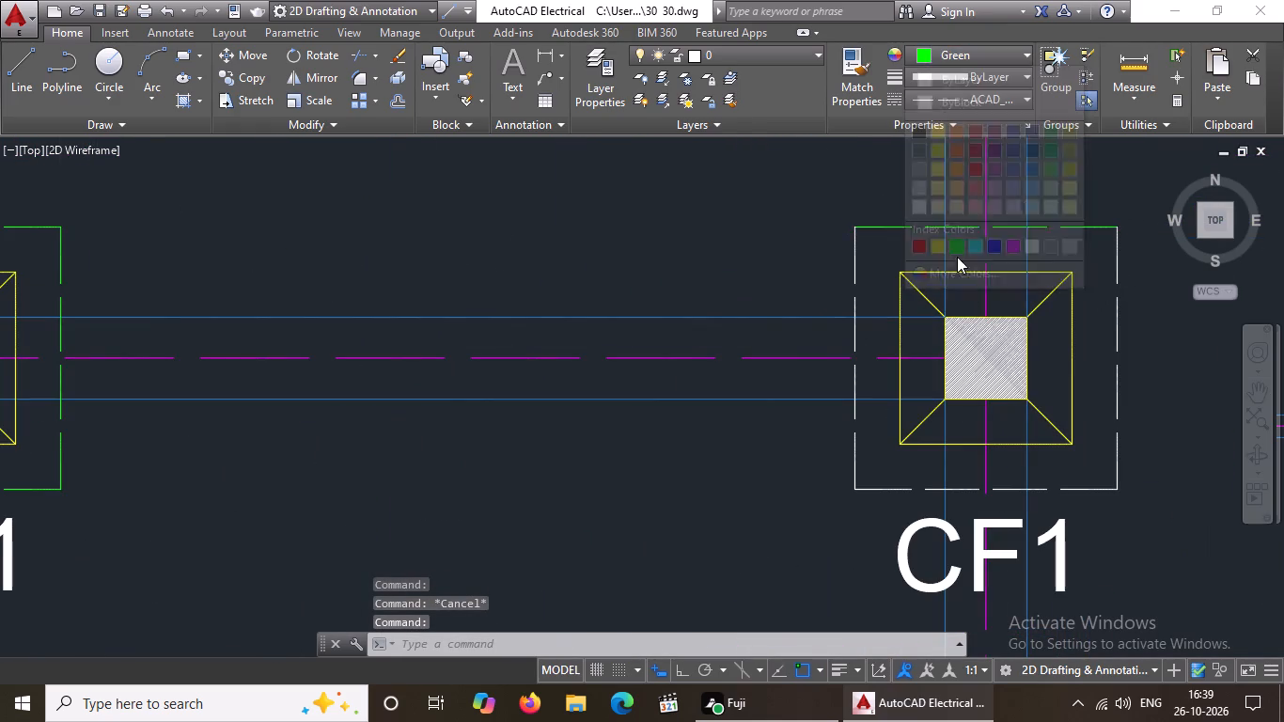
scroll(963, 257, "down", 3)
key("Escape")
scroll(1012, 297, "up", 3)
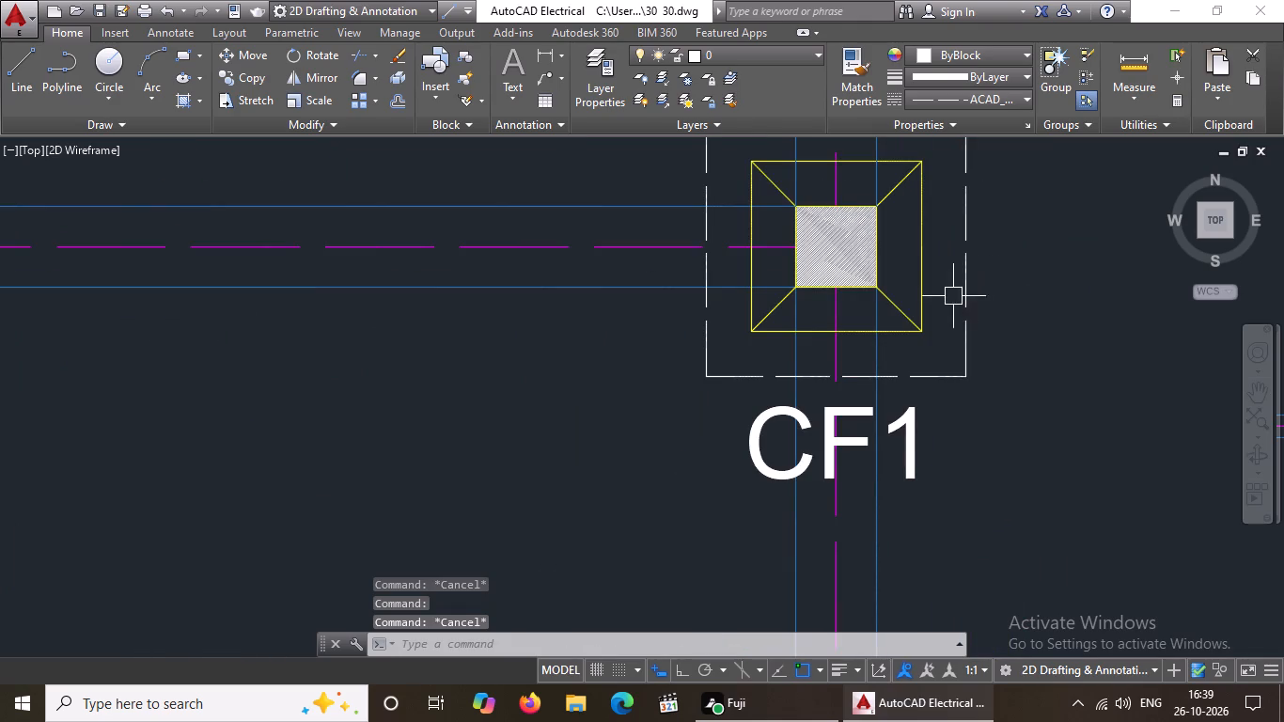
left_click(964, 287)
left_click(954, 45)
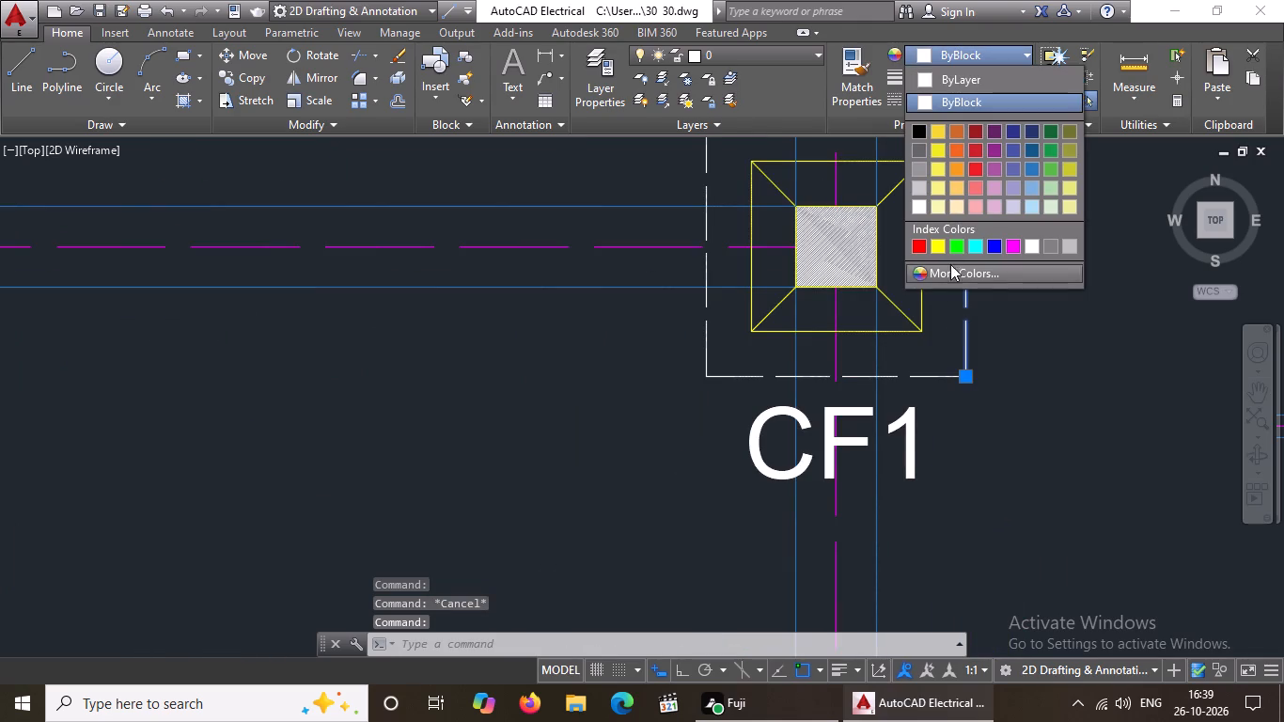
left_click(955, 240)
scroll(947, 296, "down", 4)
Recolour the bottom dashed outline edge of the fourth CF1 footing in the third row to green.
scroll(914, 302, "up", 4)
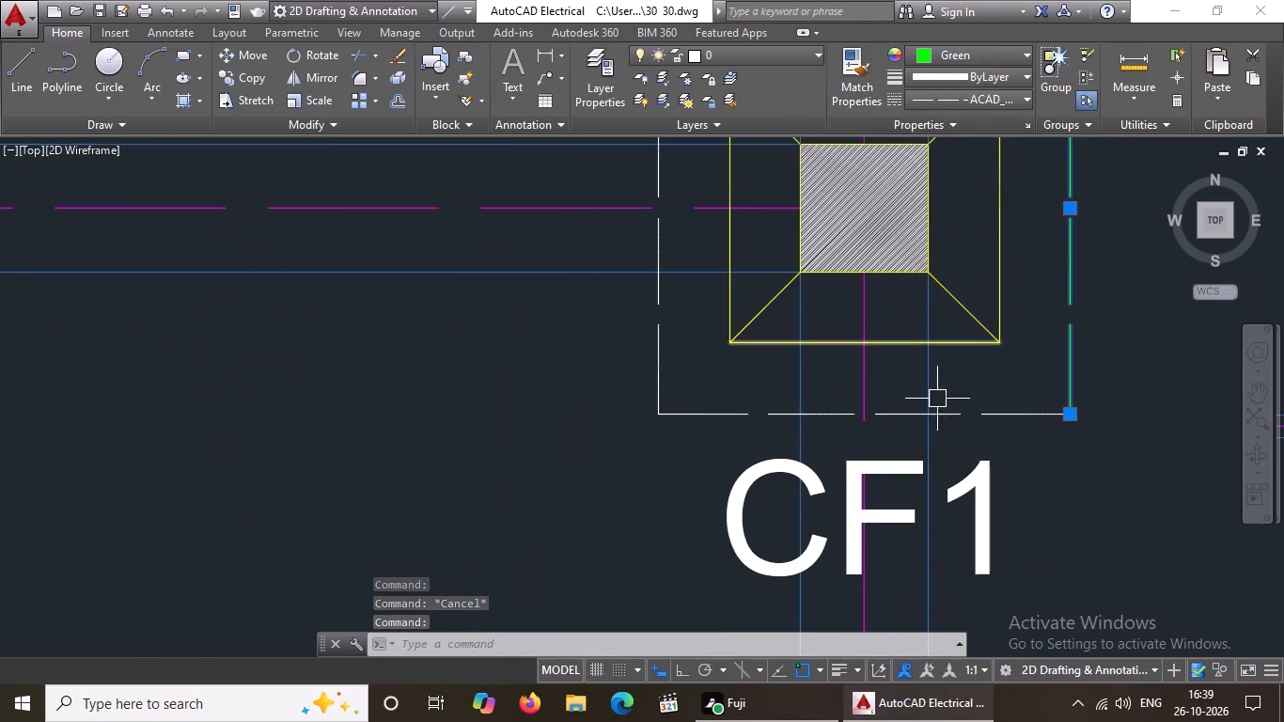
left_click(962, 415)
left_click(995, 46)
left_click_drag(977, 296, 974, 322)
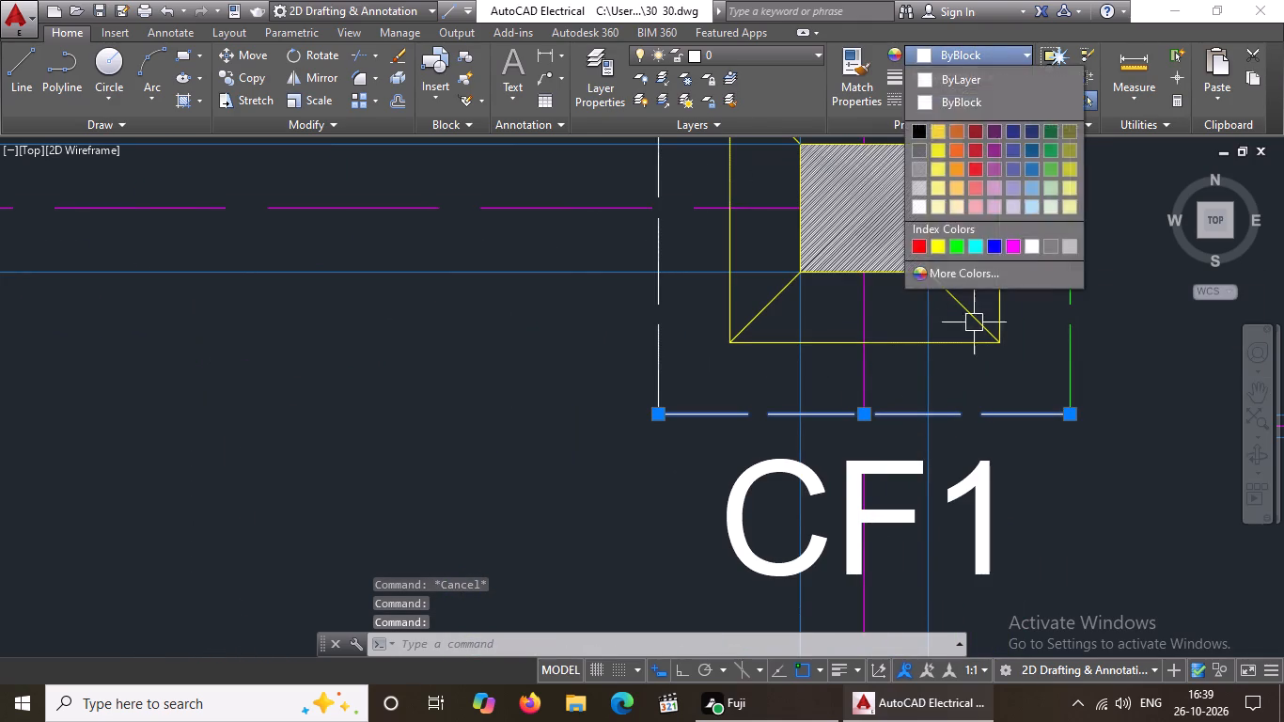
left_click_drag(974, 322, 973, 328)
left_click(1003, 51)
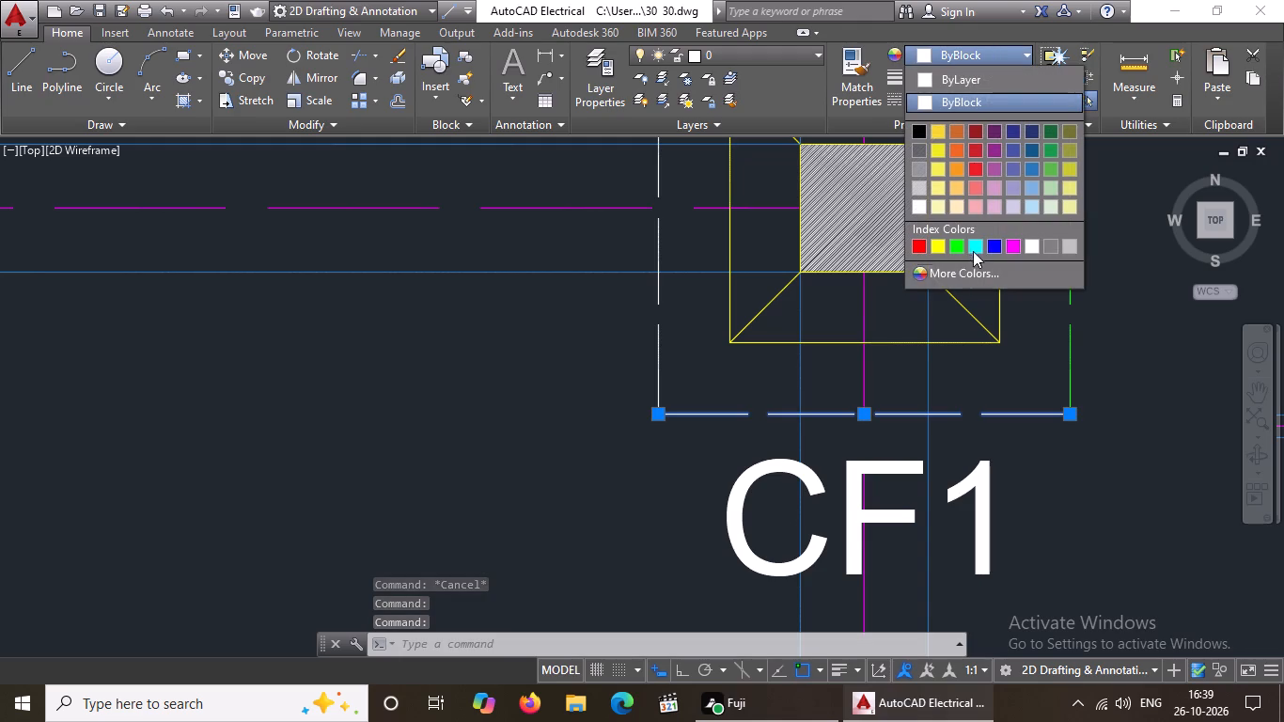
left_click_drag(960, 243, 956, 274)
scroll(947, 291, "down", 5)
key("Escape")
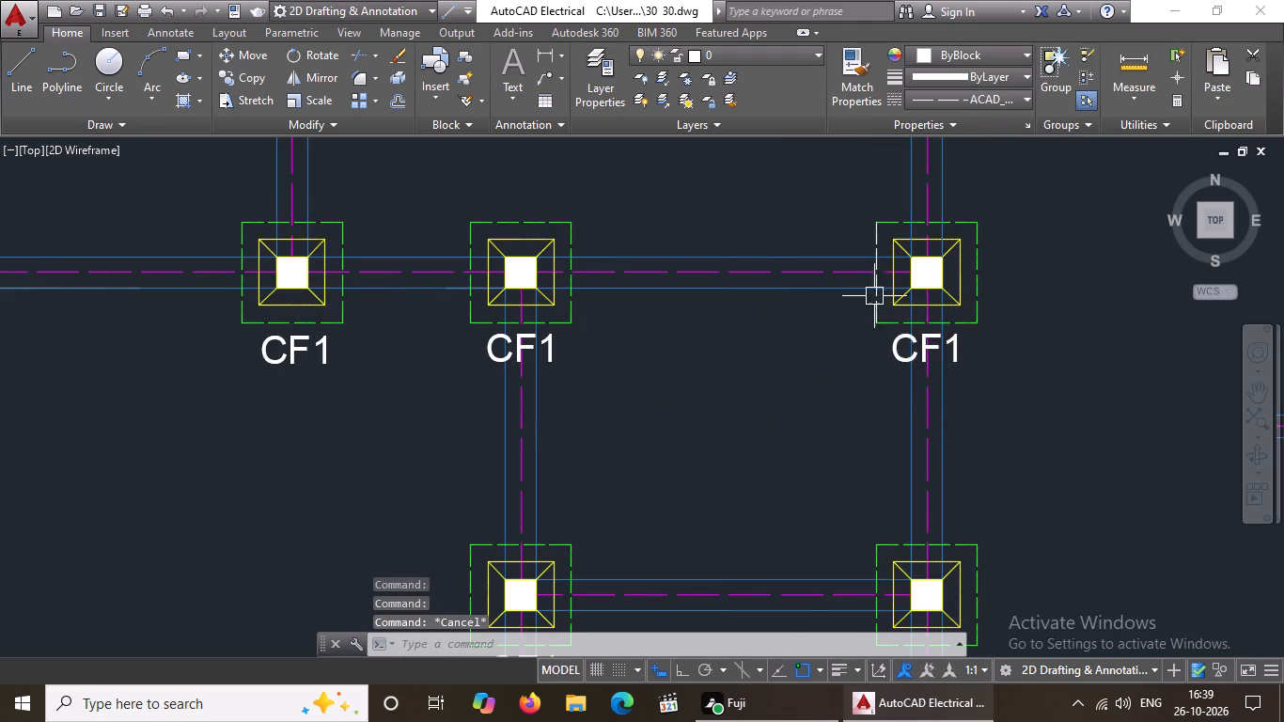
Recolour the left dashed outline edge of the fourth CF1 footing in the third row to green.
scroll(872, 281, "up", 3)
left_click(875, 406)
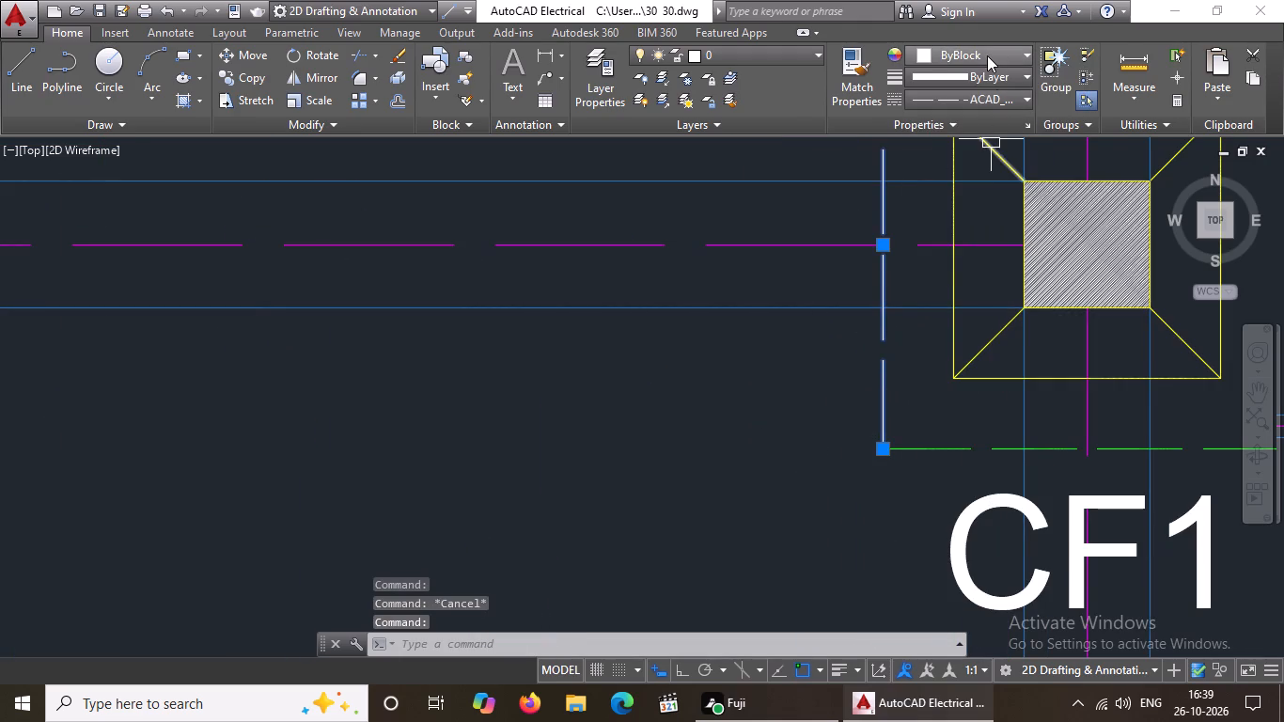
left_click(987, 54)
left_click(951, 239)
scroll(1043, 290, "down", 3)
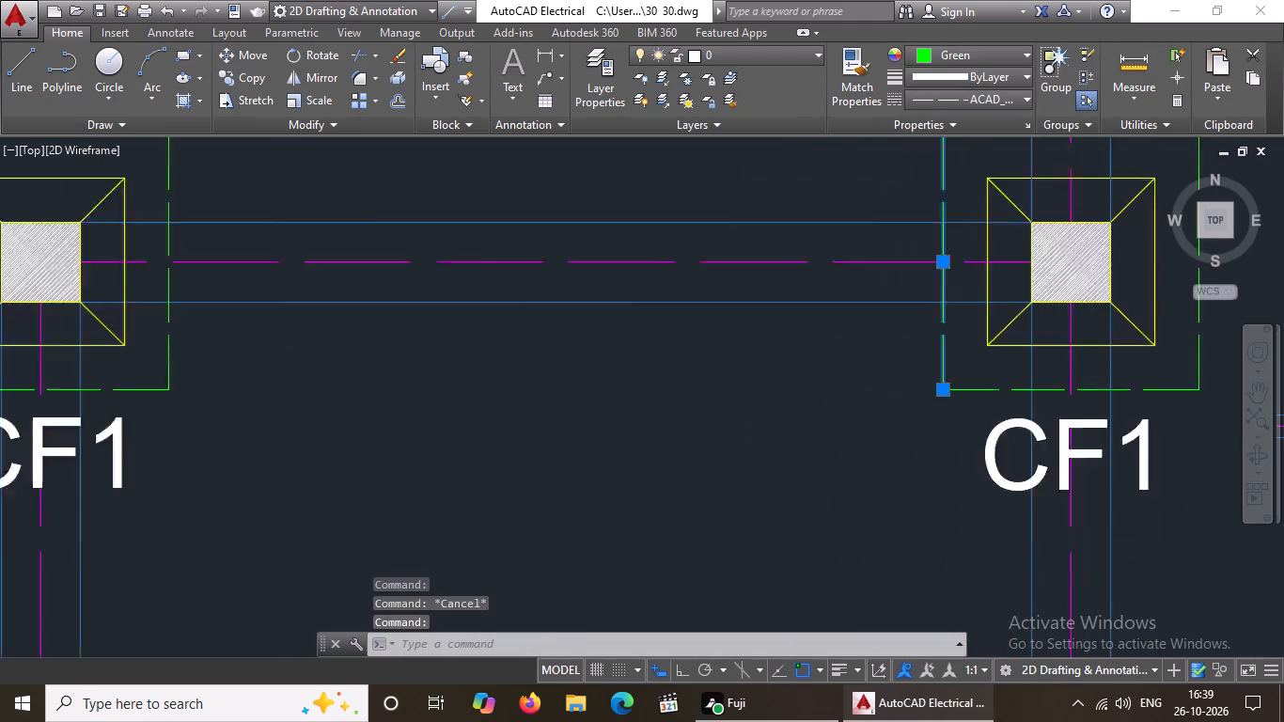
scroll(1051, 325, "down", 6)
key("Escape")
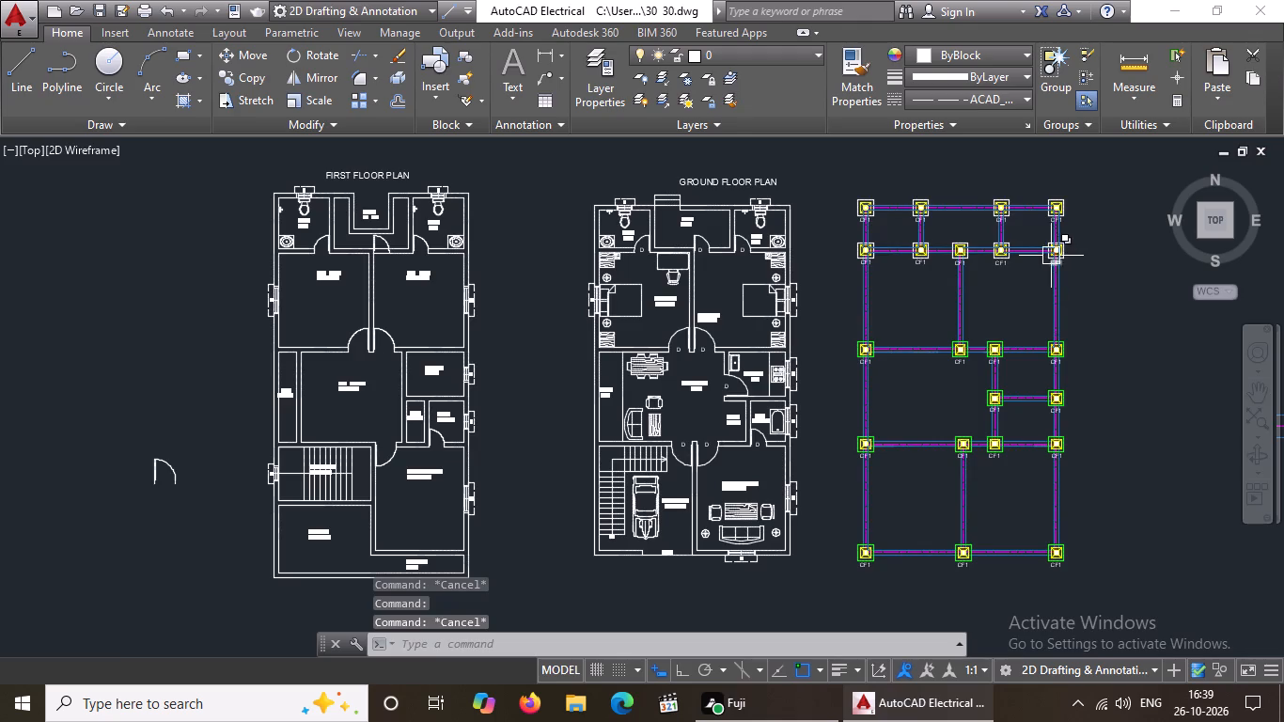
Recolour the bottom and left dashed outline edges of the rightmost CF1 footing in the second row from the top to green.
scroll(1051, 253, "up", 4)
scroll(1062, 244, "down", 2)
scroll(1067, 234, "up", 3)
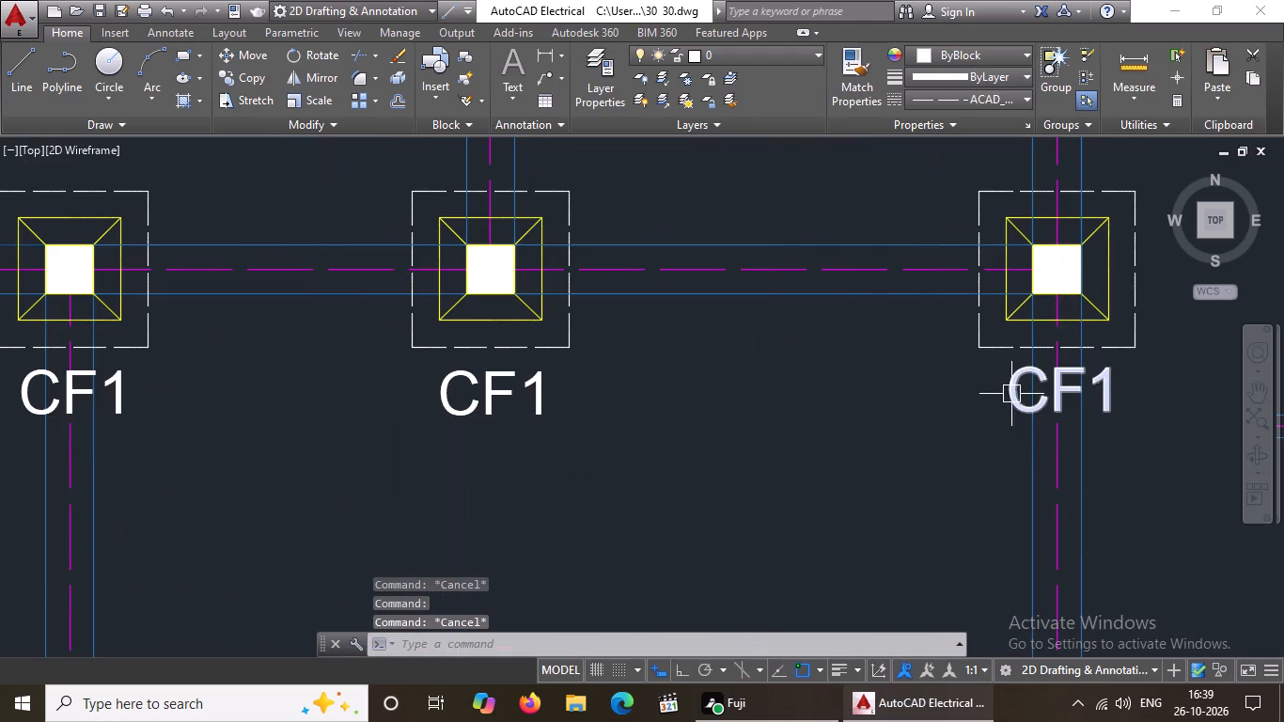
left_click(1001, 350)
left_click(979, 55)
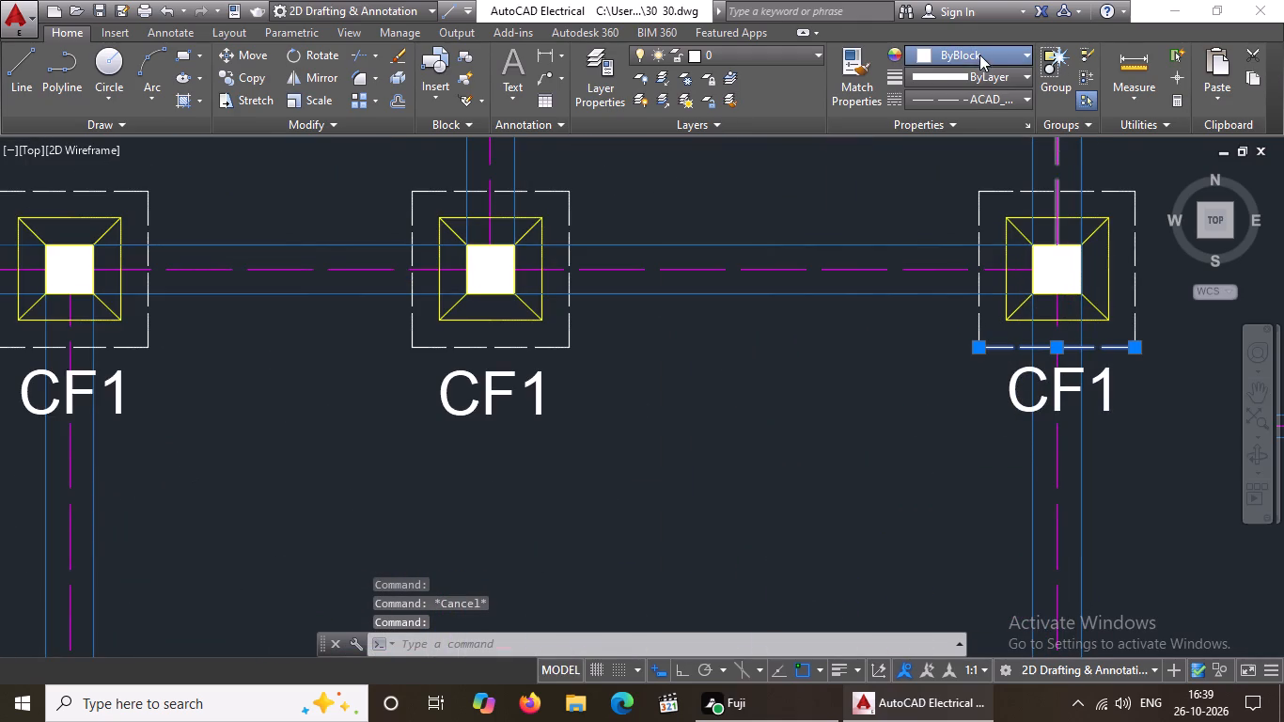
left_click(961, 242)
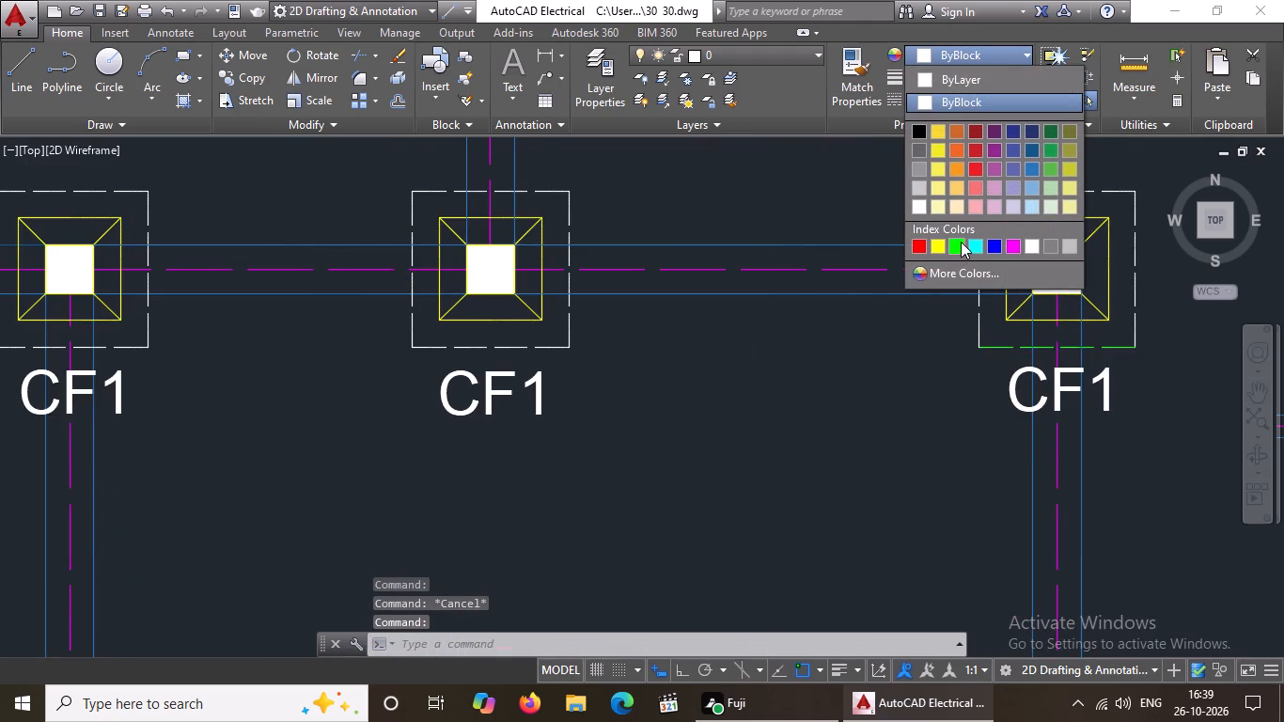
scroll(985, 298, "down", 3)
key("Escape")
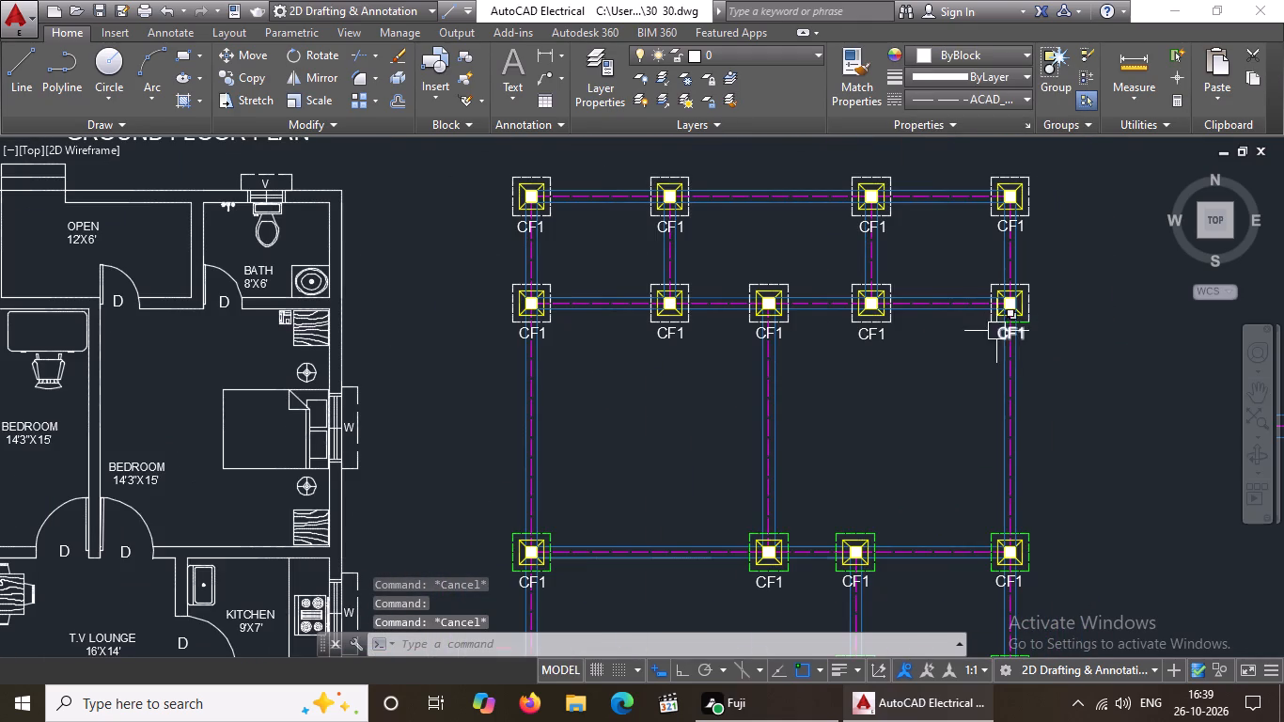
scroll(992, 320, "up", 3)
left_click(972, 318)
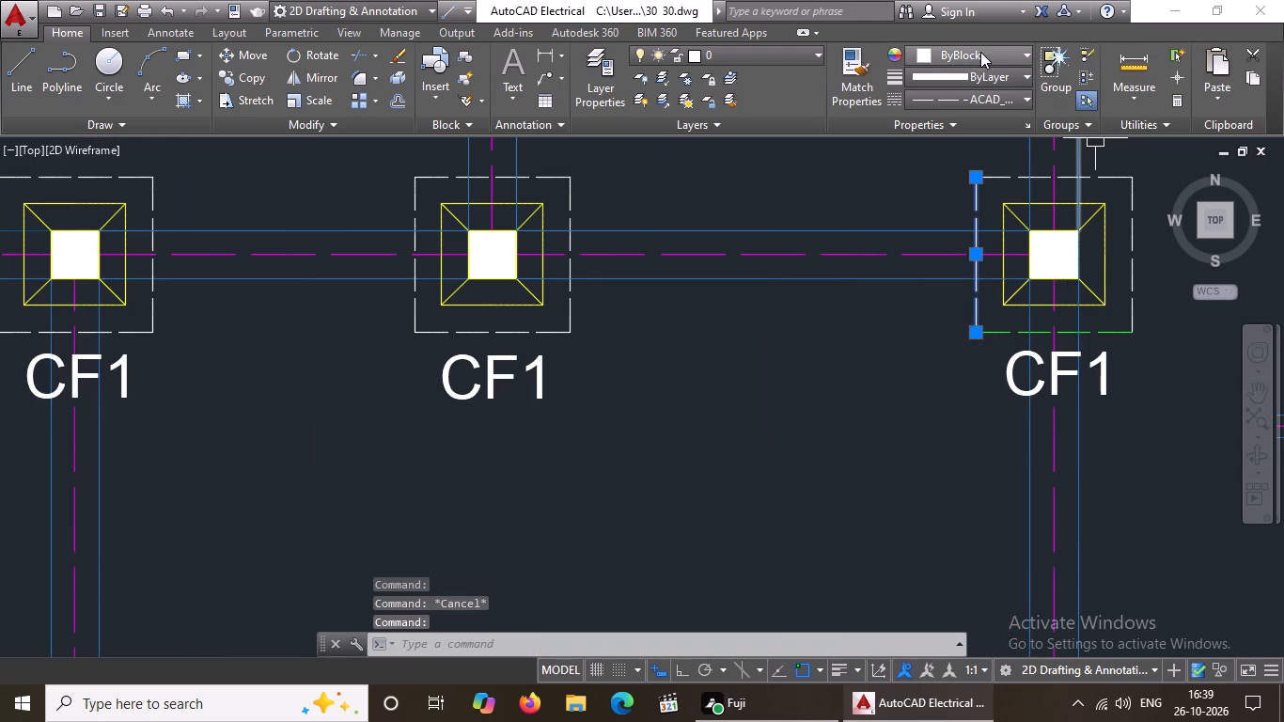
left_click(980, 52)
left_click(959, 249)
scroll(1037, 323, "down", 2)
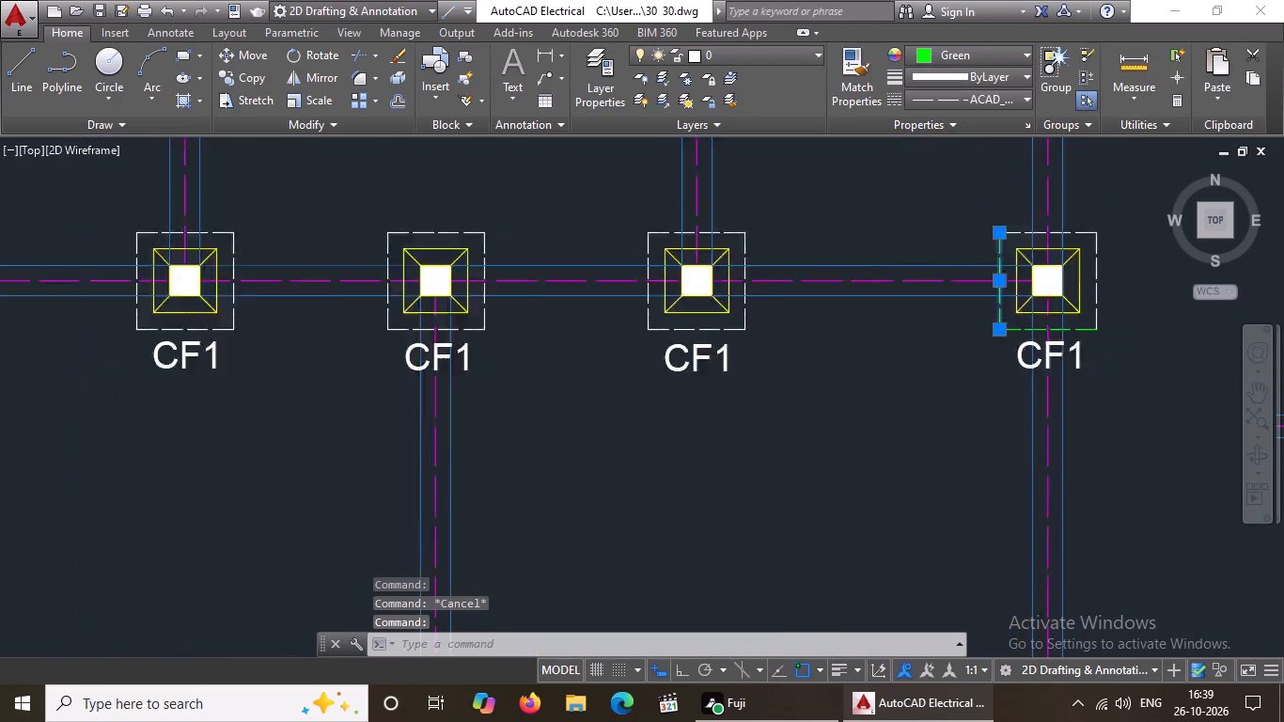
scroll(1037, 323, "down", 2)
key("Escape")
Recolour the top and right dashed outline edges of the rightmost CF1 footing in the second row from the top to green.
scroll(1060, 275, "up", 4)
left_click(996, 361)
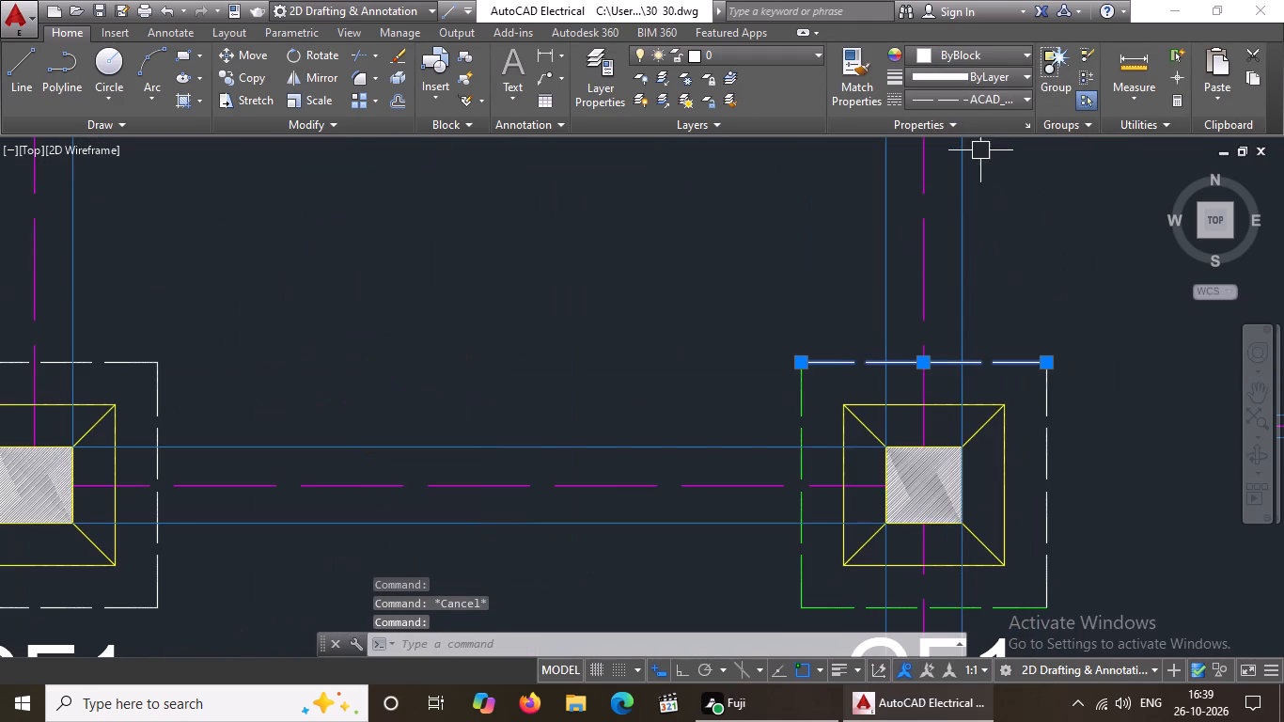
left_click(984, 55)
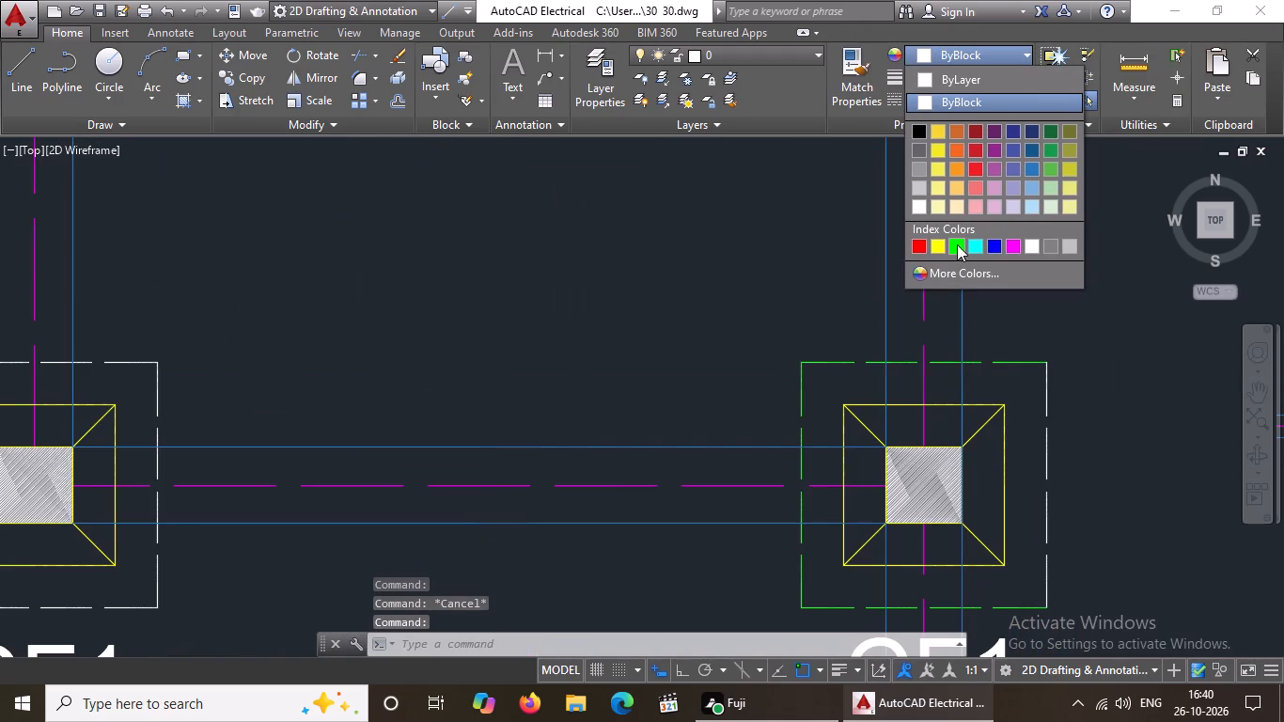
left_click(956, 244)
scroll(960, 269, "down", 5)
scroll(1005, 329, "up", 4)
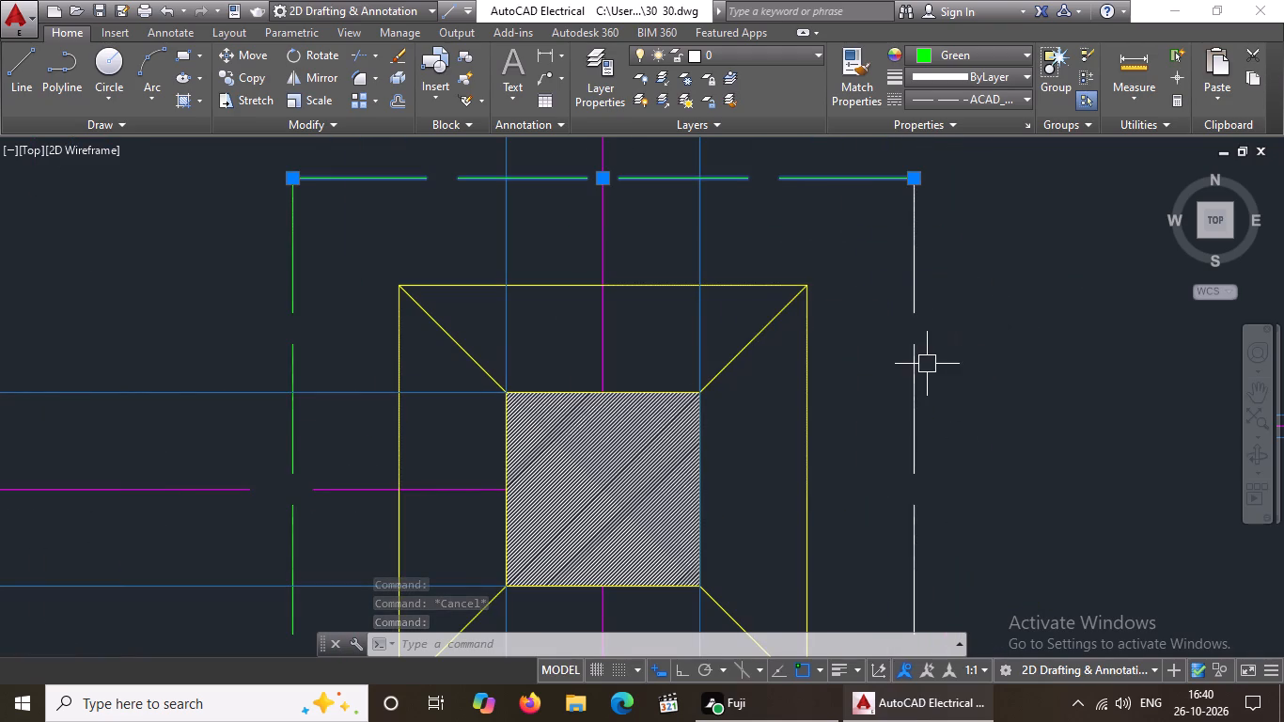
left_click(915, 380)
left_click(1026, 49)
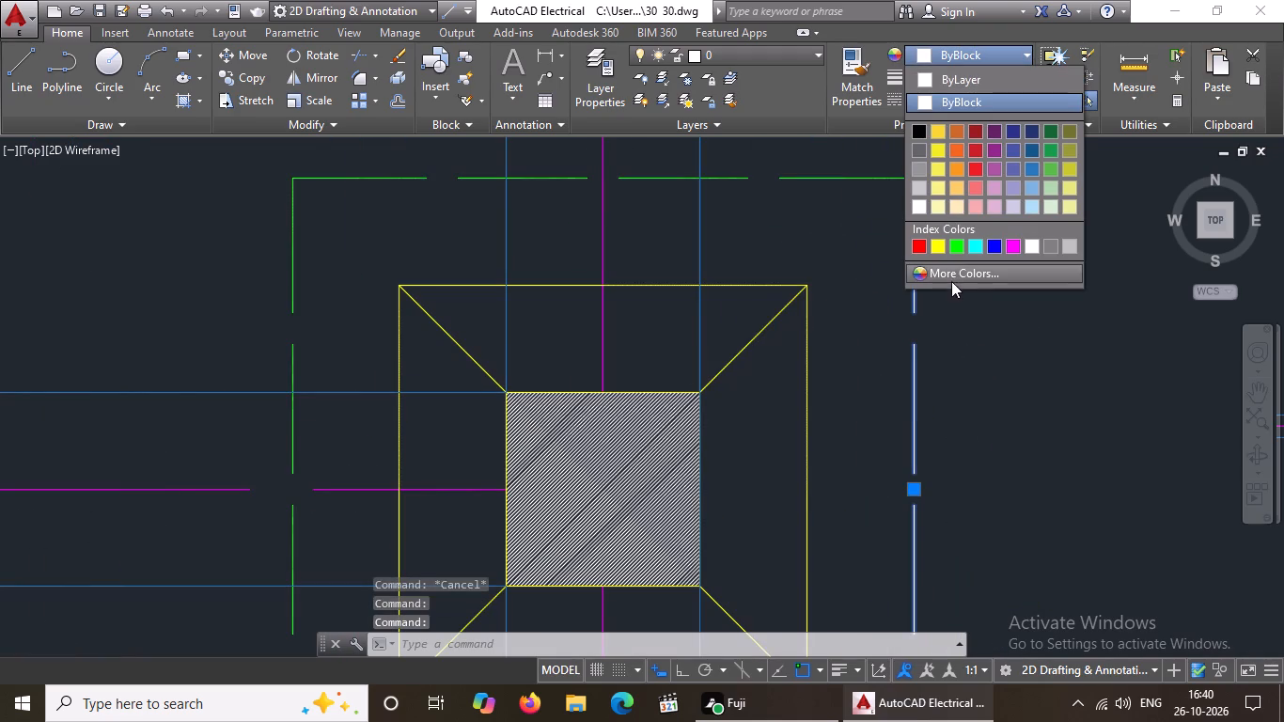
left_click(953, 243)
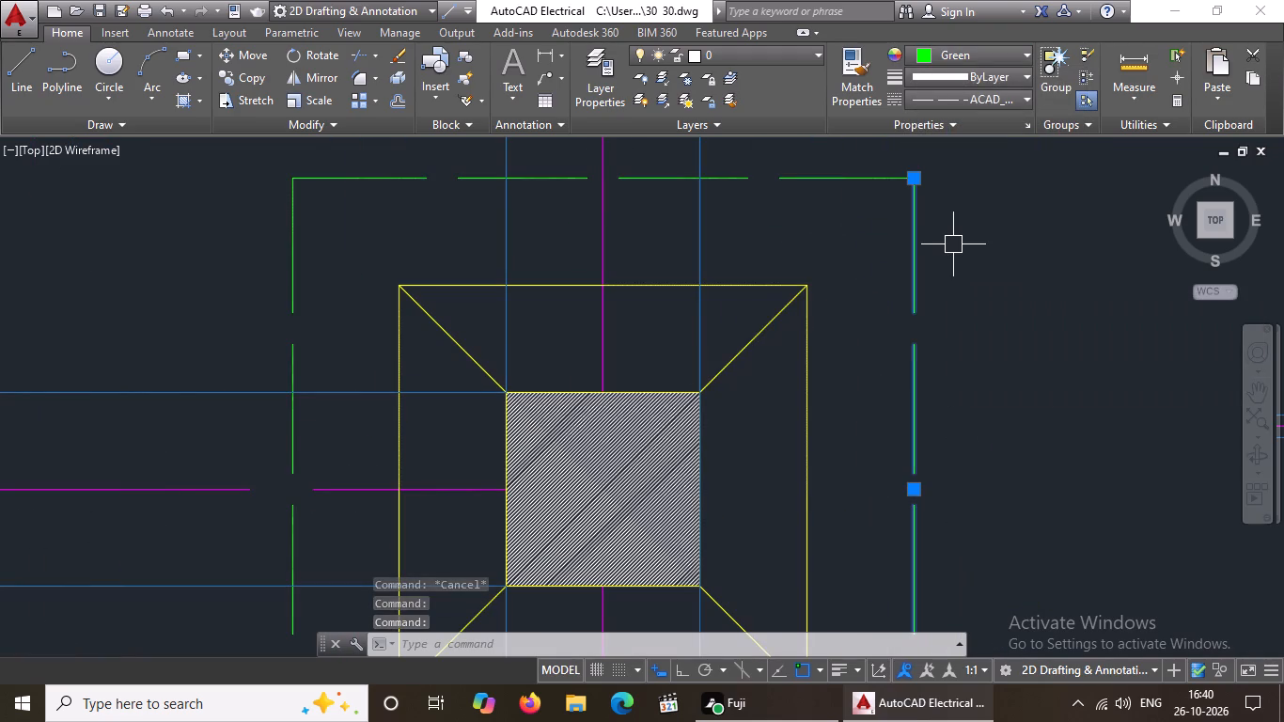
scroll(953, 249, "down", 4)
key("Escape")
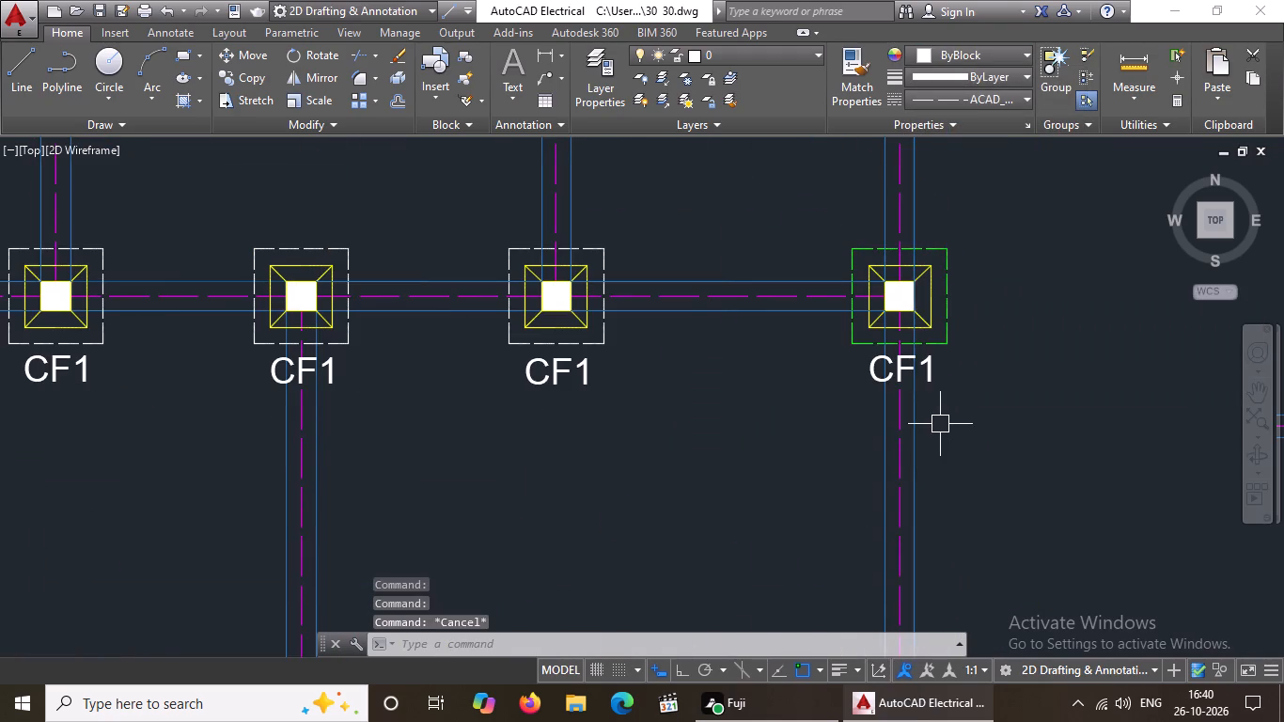
Recolour the bottom and right dashed outline edges of the fourth CF1 footing in the second row to green.
scroll(940, 424, "down", 3)
scroll(881, 430, "up", 3)
scroll(763, 306, "up", 2)
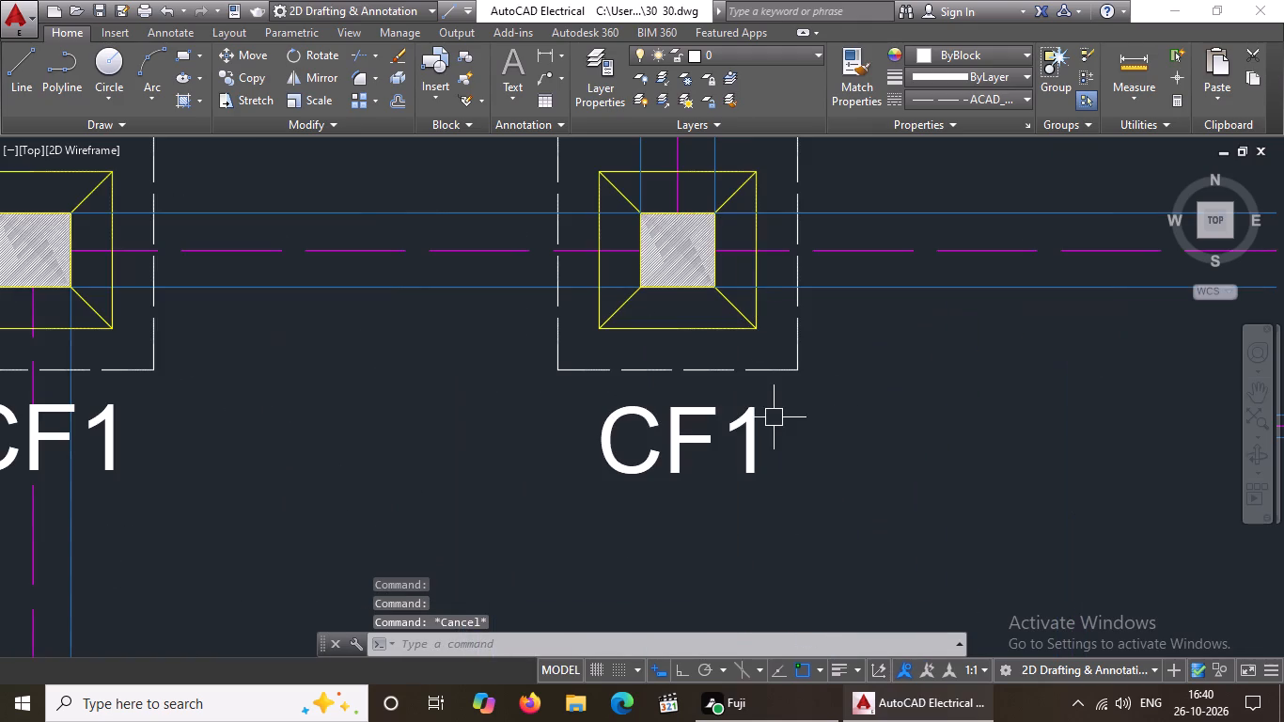
left_click(777, 375)
left_click(933, 53)
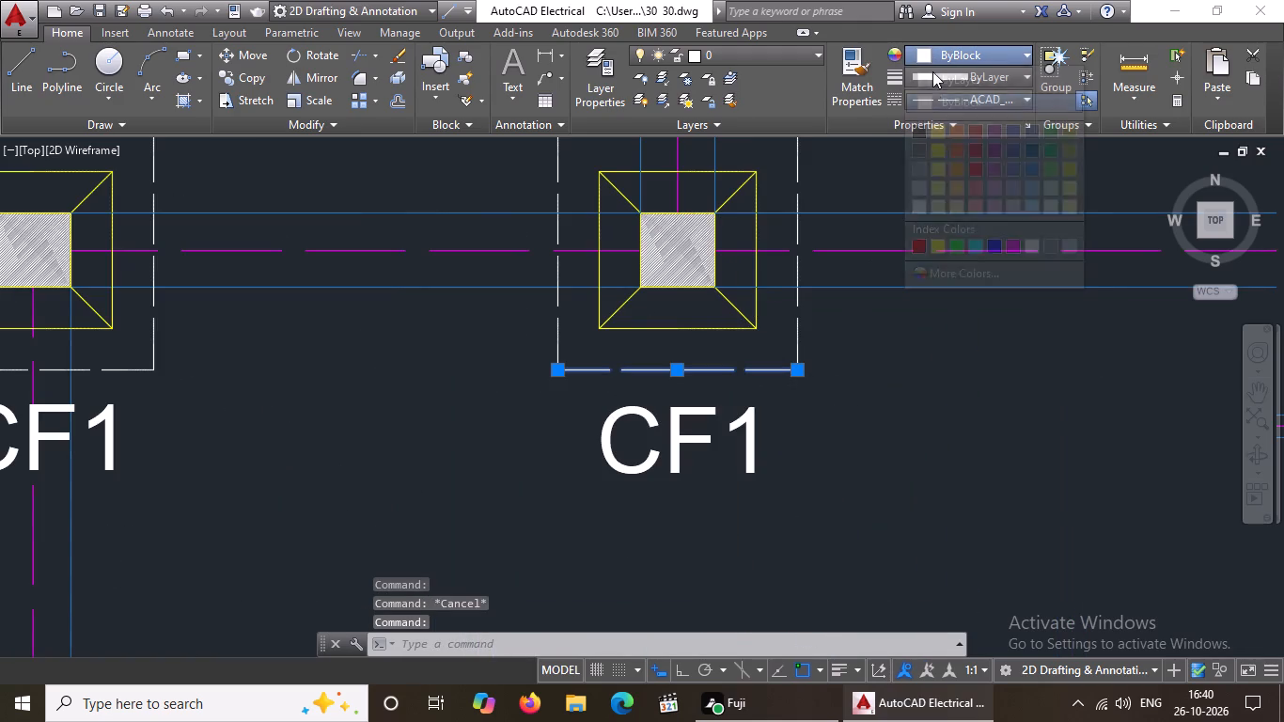
left_click(959, 248)
scroll(814, 313, "down", 3)
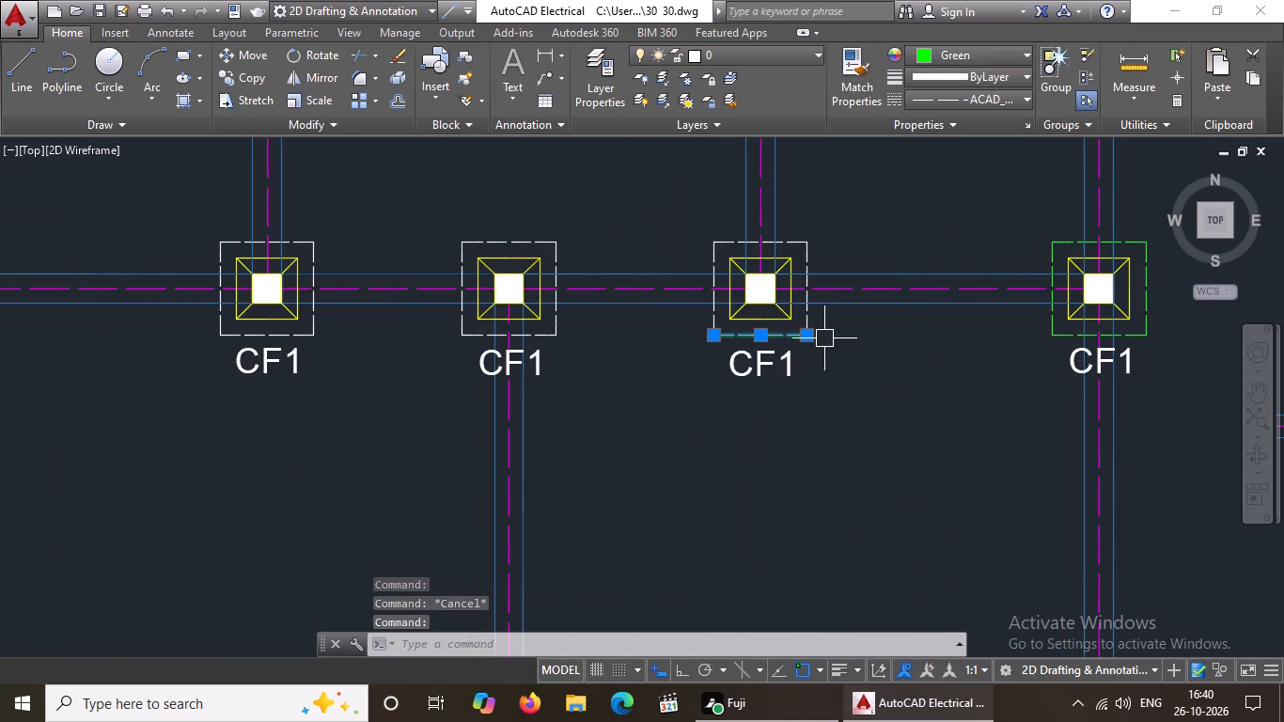
key("Escape")
scroll(781, 249, "up", 3)
left_click(881, 254)
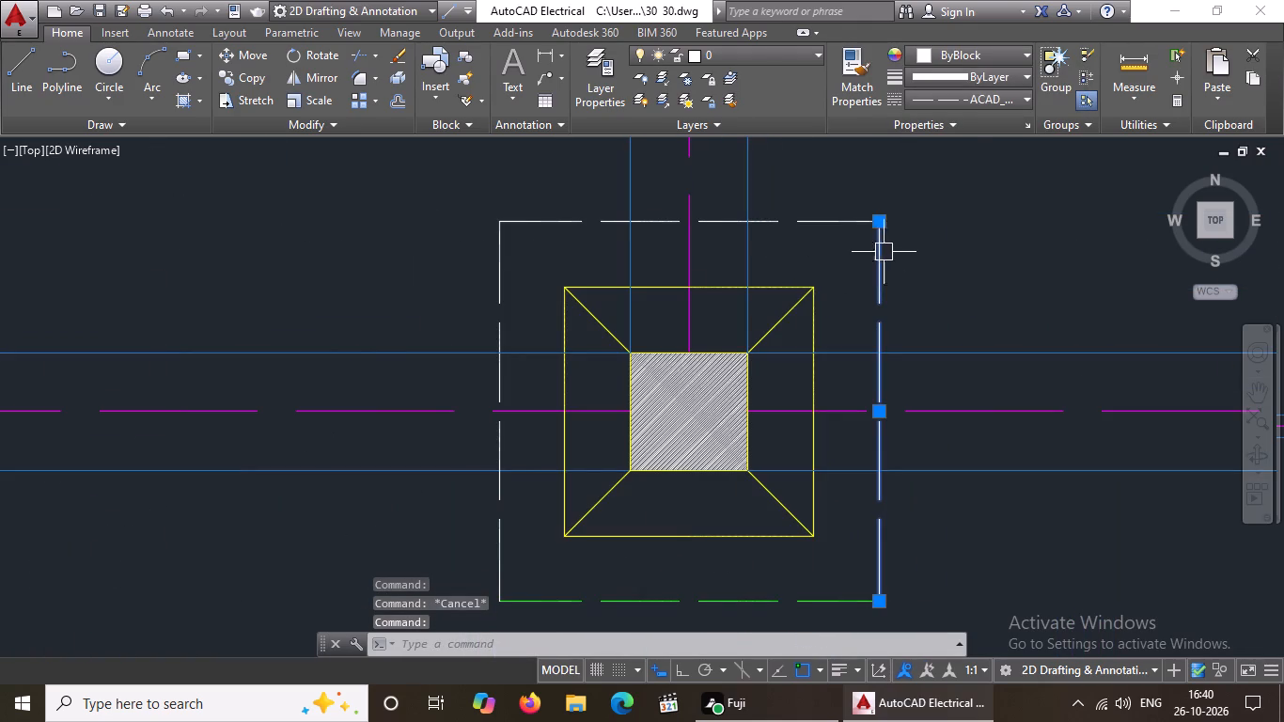
left_click(1011, 48)
left_click(955, 243)
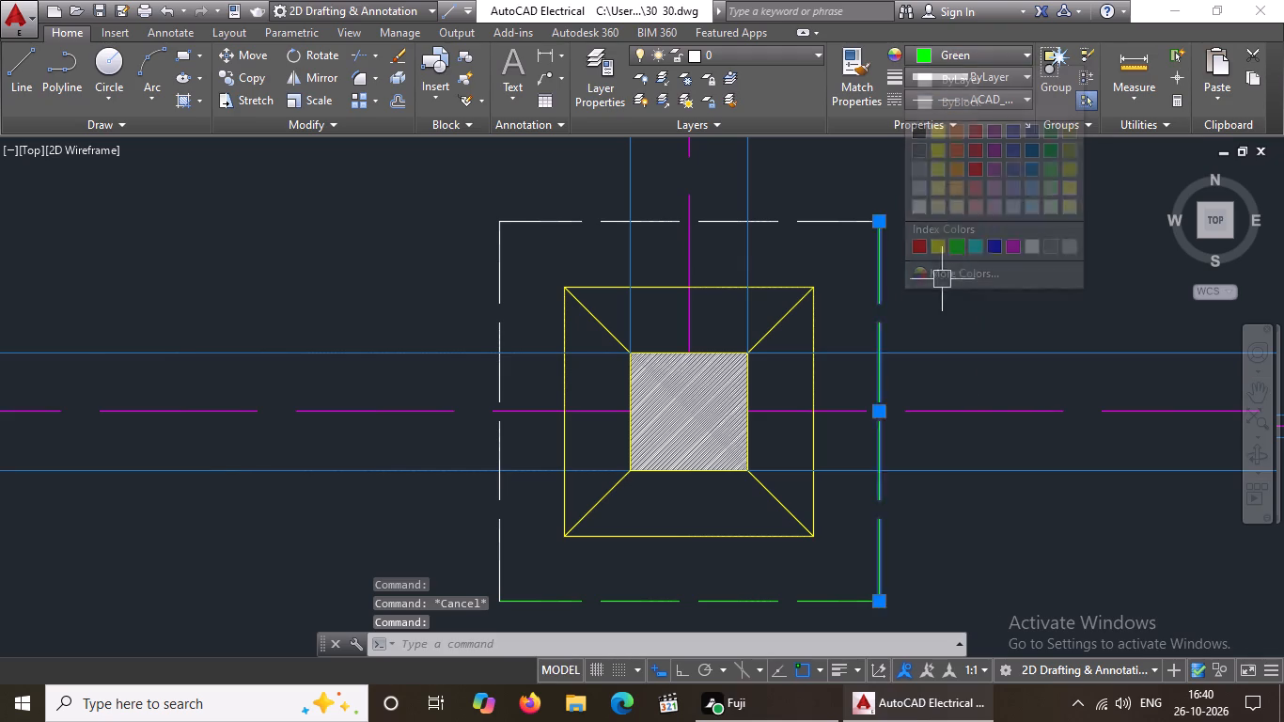
scroll(942, 279, "down", 4)
key("Escape")
Recolour the top and left dashed outline edges of the fourth CF1 footing in the second row to green.
scroll(911, 254, "up", 3)
left_click(911, 304)
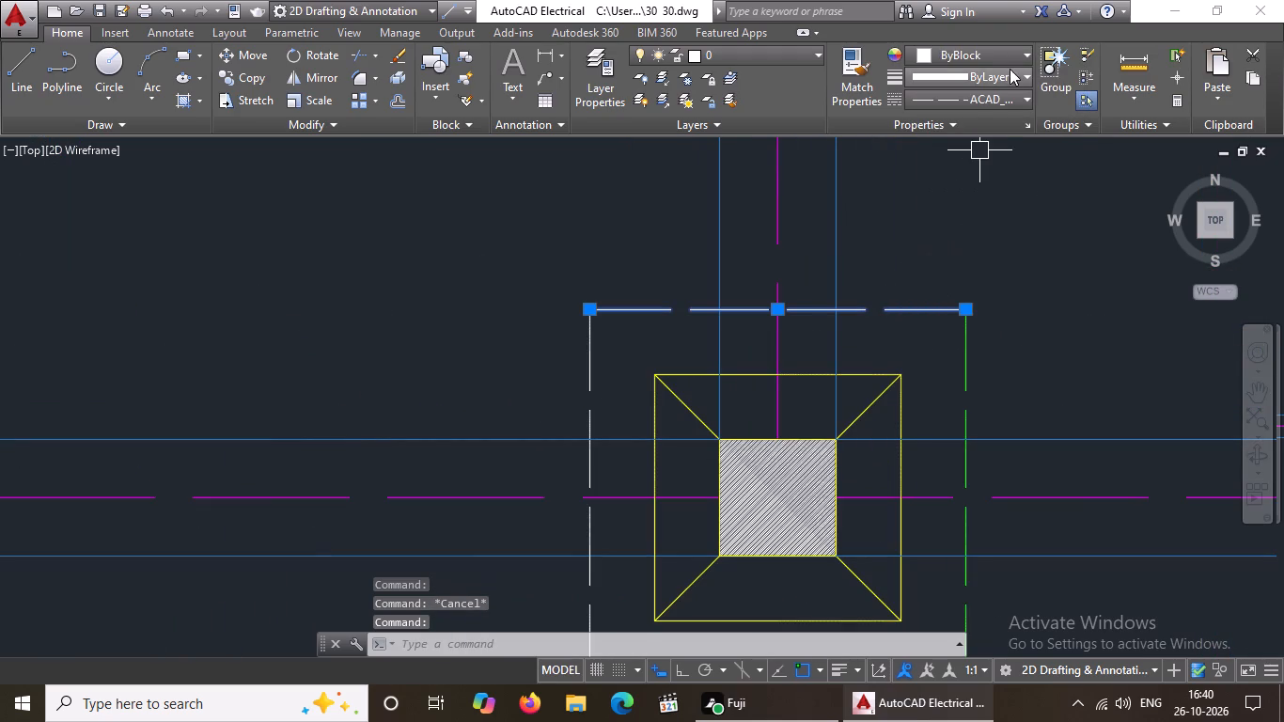
left_click(1003, 46)
left_click_drag(958, 243, 960, 259)
scroll(985, 268, "down", 5)
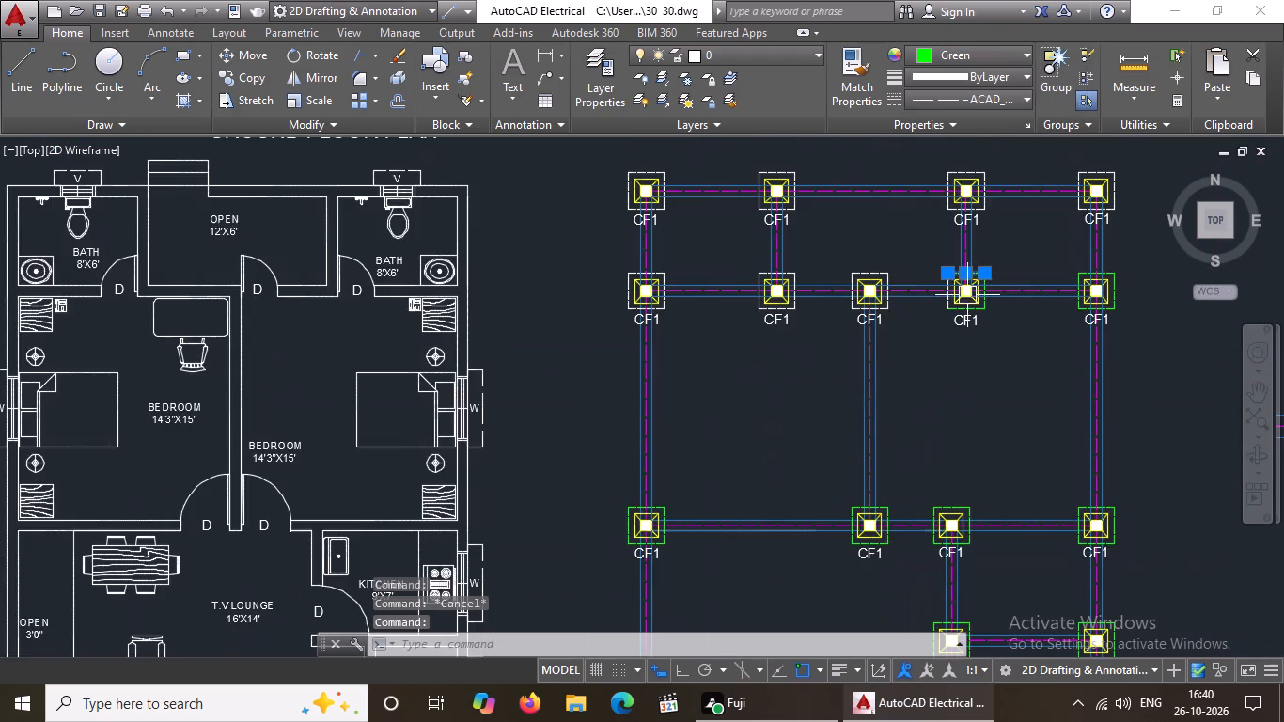
scroll(1009, 278, "up", 3)
left_click(751, 379)
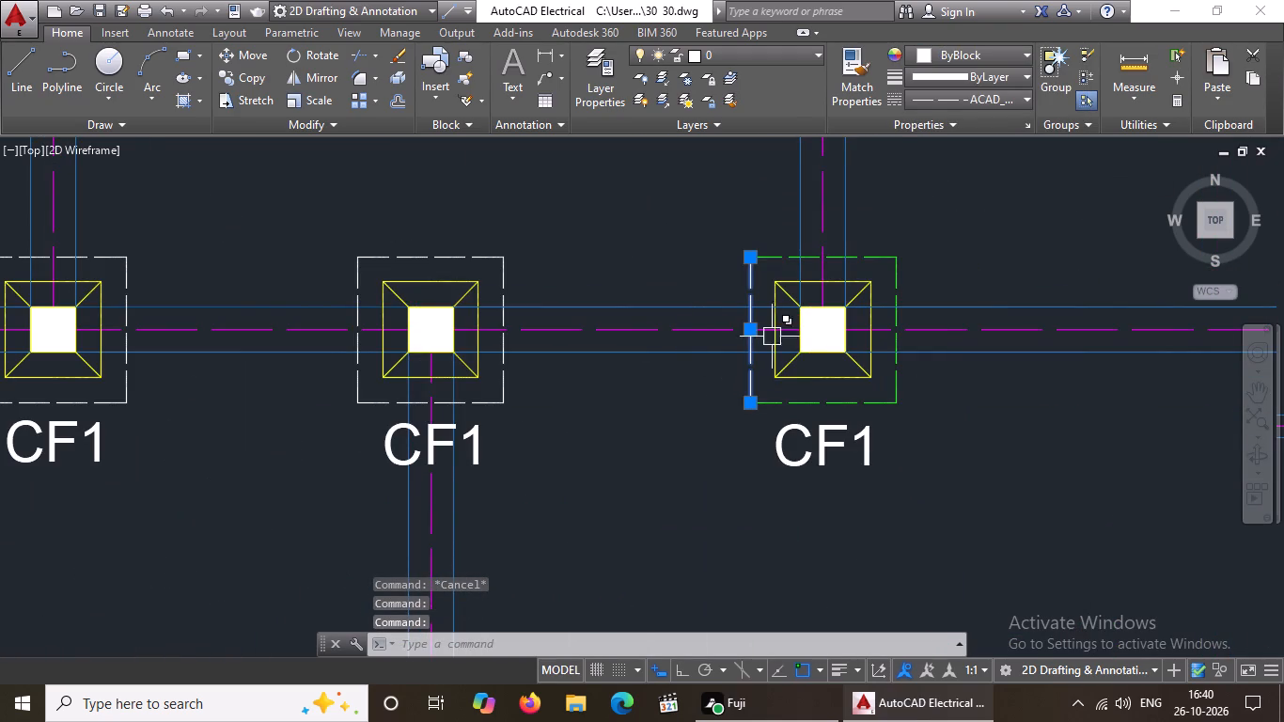
left_click(961, 51)
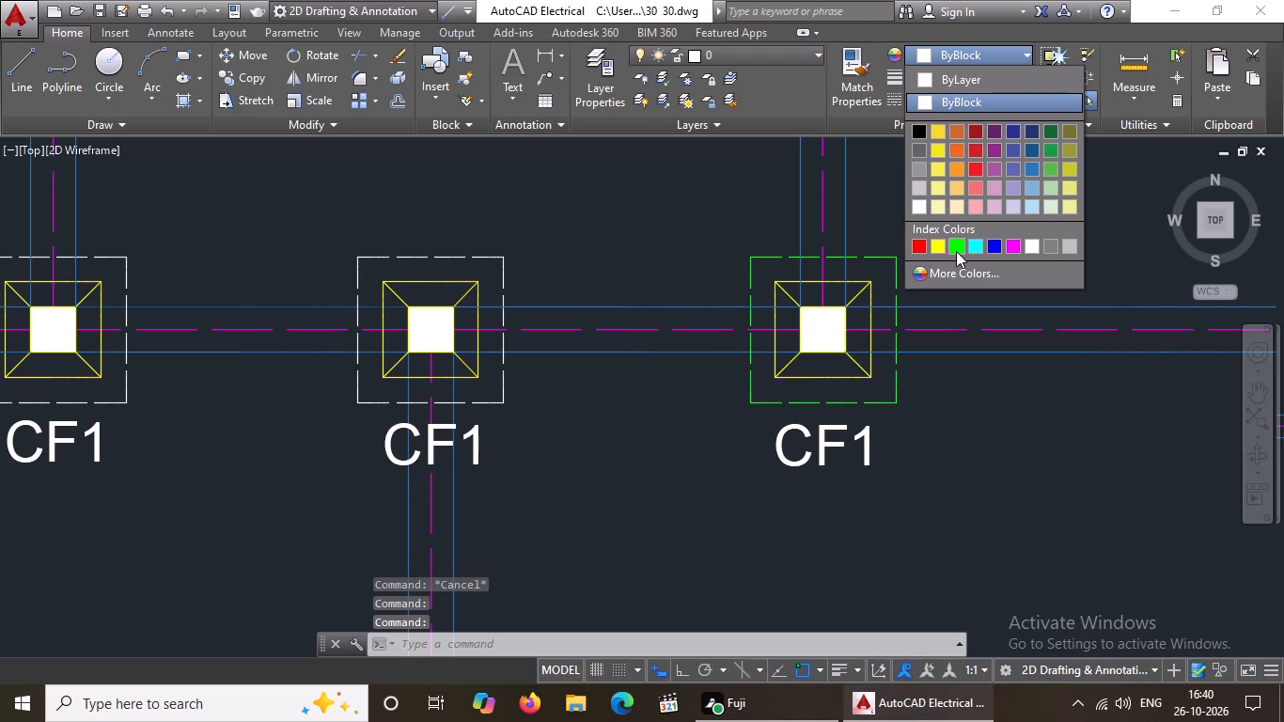
left_click_drag(957, 241, 957, 257)
scroll(825, 369, "down", 5)
scroll(750, 378, "up", 5)
key("Escape")
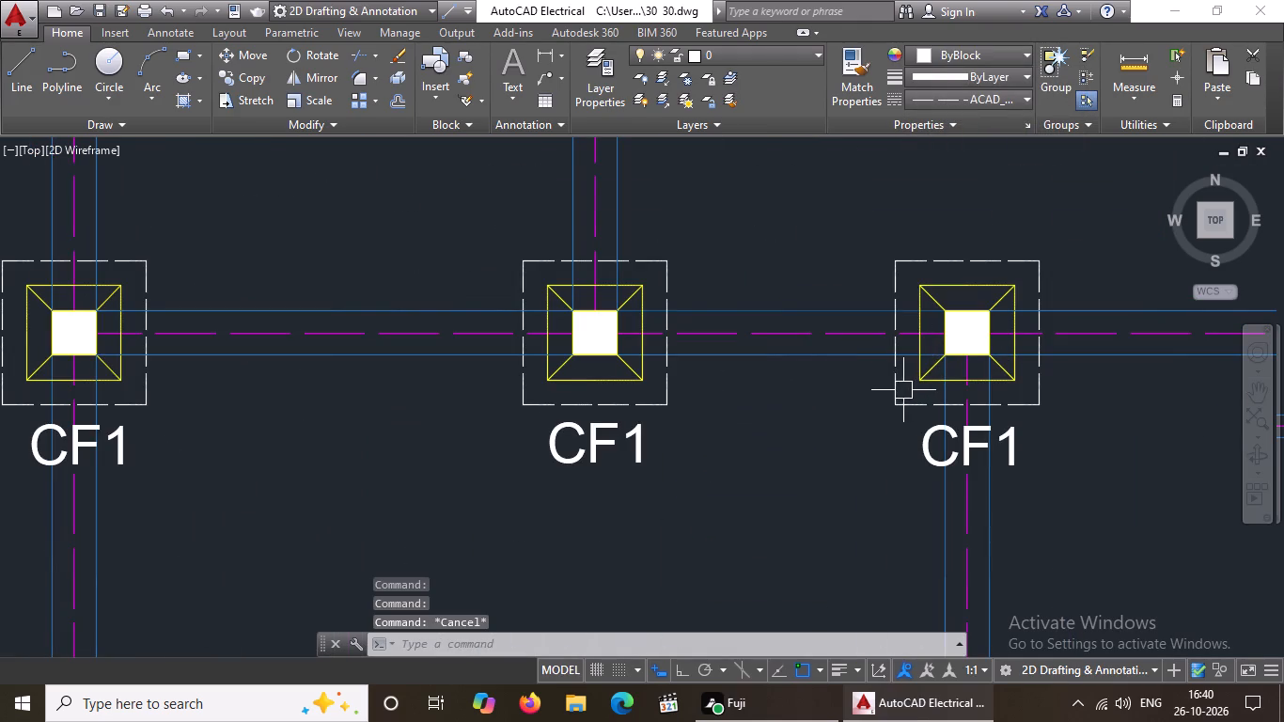
Recolour the left and top dashed outline edges of the third CF1 footing in the second row to green.
left_click(902, 386)
left_click(973, 46)
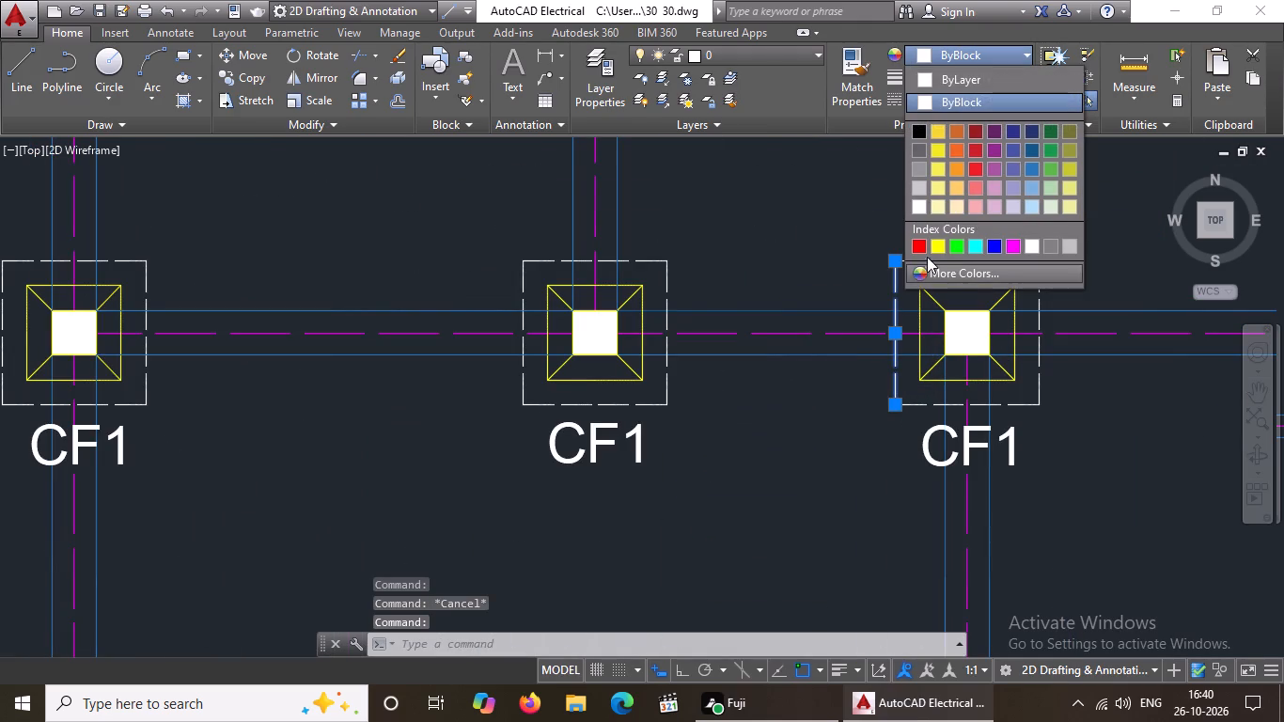
left_click(954, 248)
scroll(949, 298, "down", 4)
key("Escape")
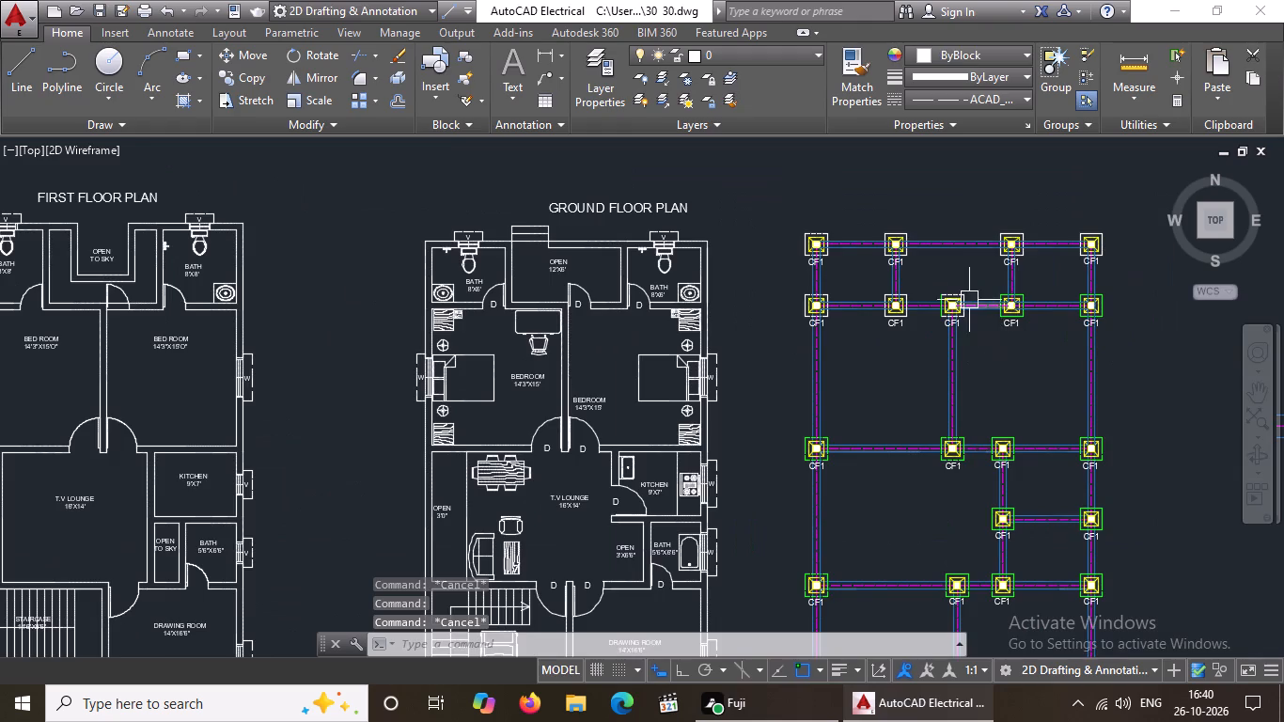
scroll(969, 299, "up", 4)
left_click(870, 269)
left_click(994, 49)
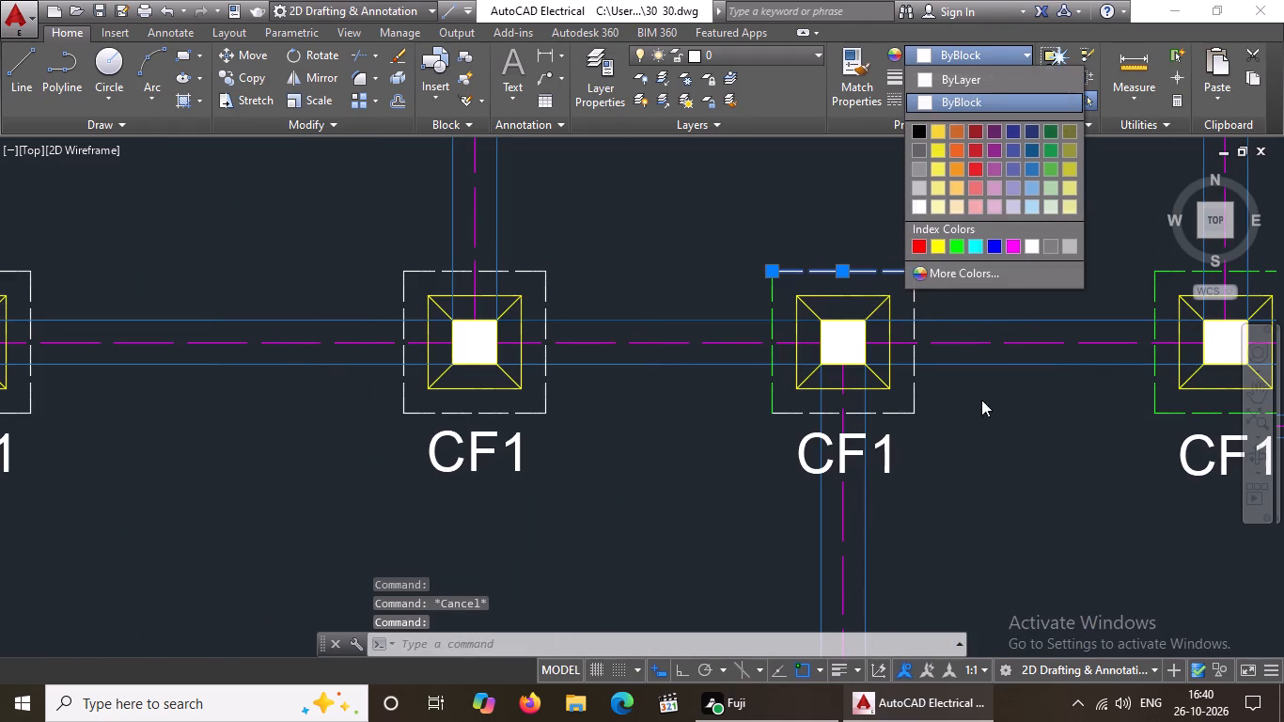
left_click_drag(955, 249, 953, 258)
Recolour the right and bottom dashed outline edges of the third CF1 footing in the second row to green.
scroll(888, 304, "down", 2)
scroll(888, 294, "up", 1)
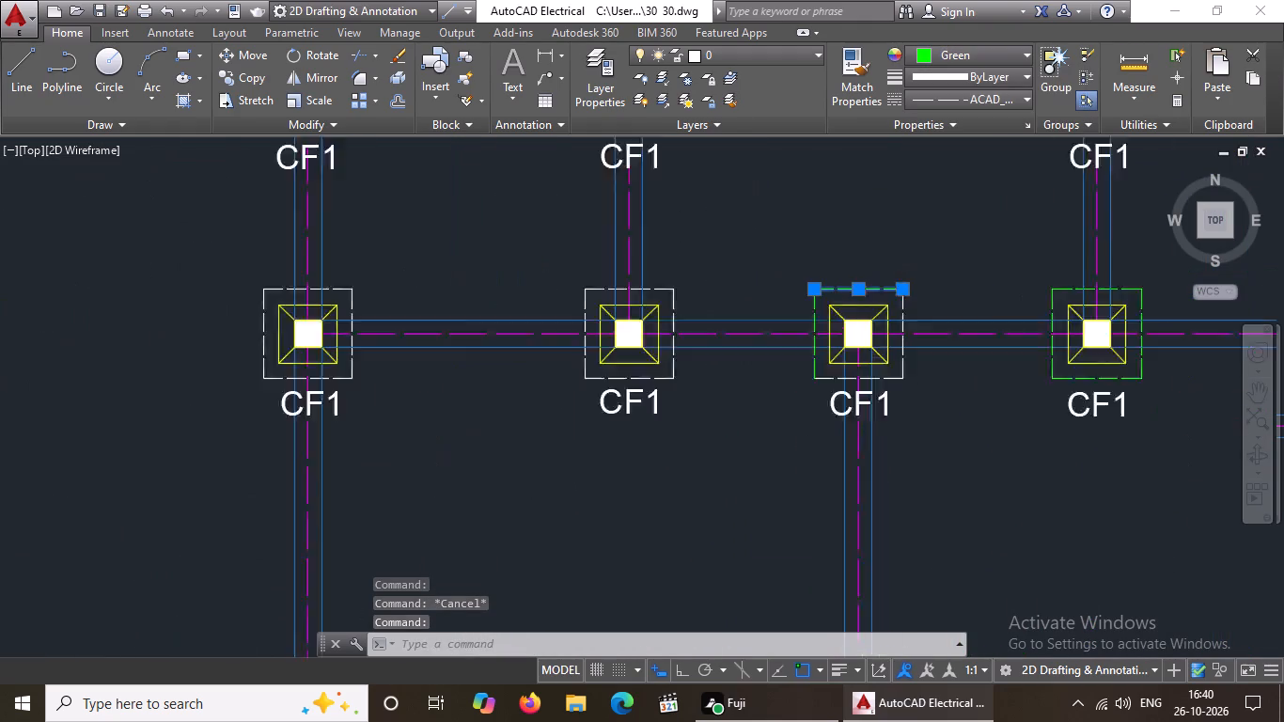
scroll(888, 294, "up", 2)
left_click(918, 311)
left_click(963, 50)
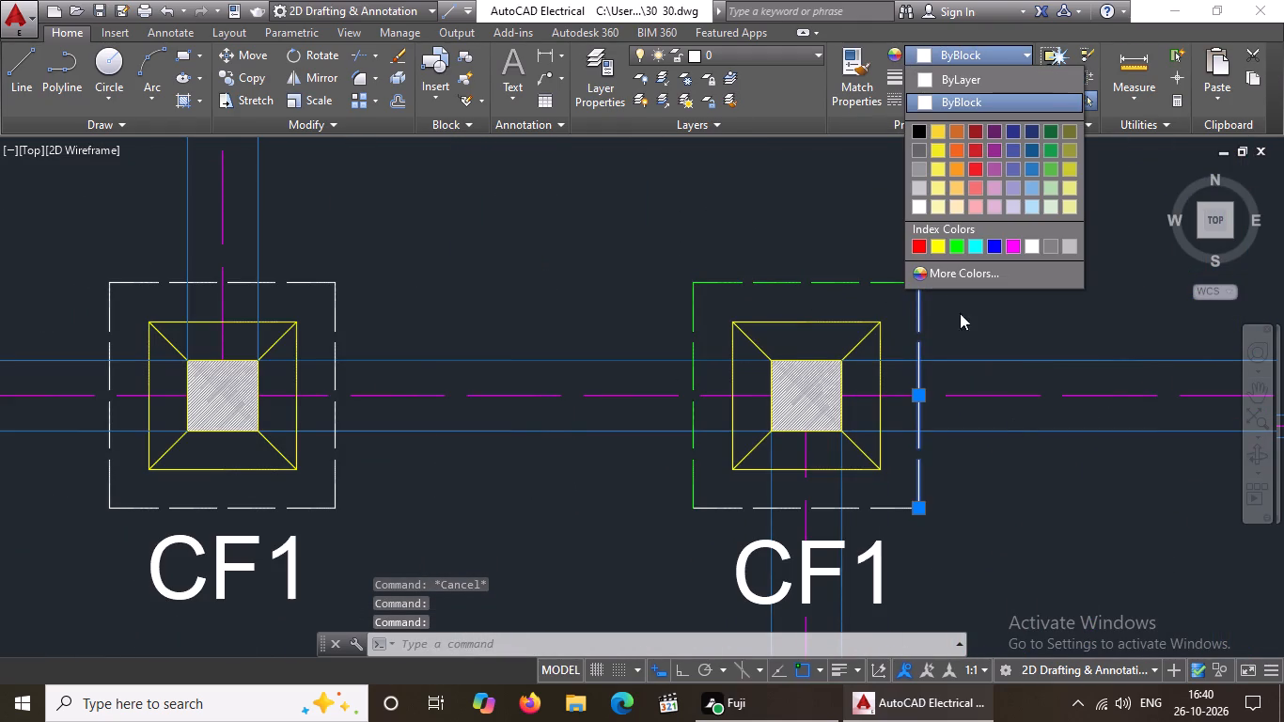
left_click(956, 244)
scroll(932, 396, "down", 2)
scroll(910, 398, "up", 3)
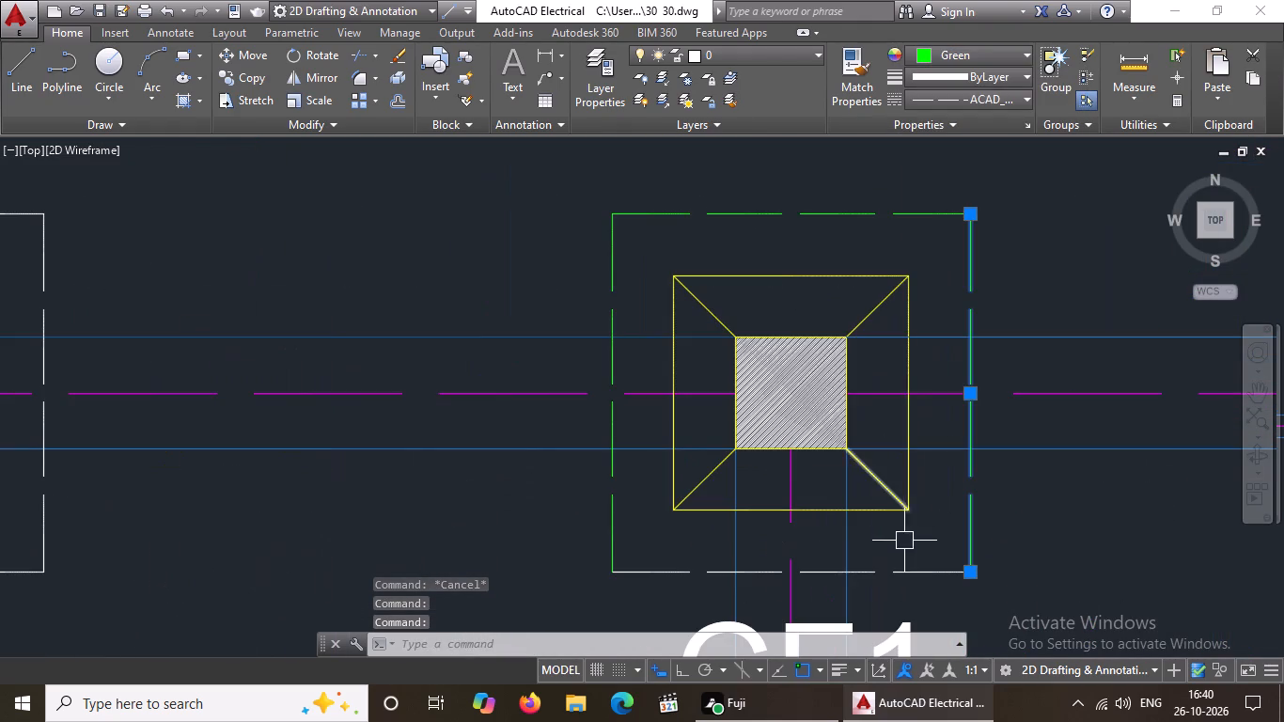
left_click(922, 569)
left_click(963, 55)
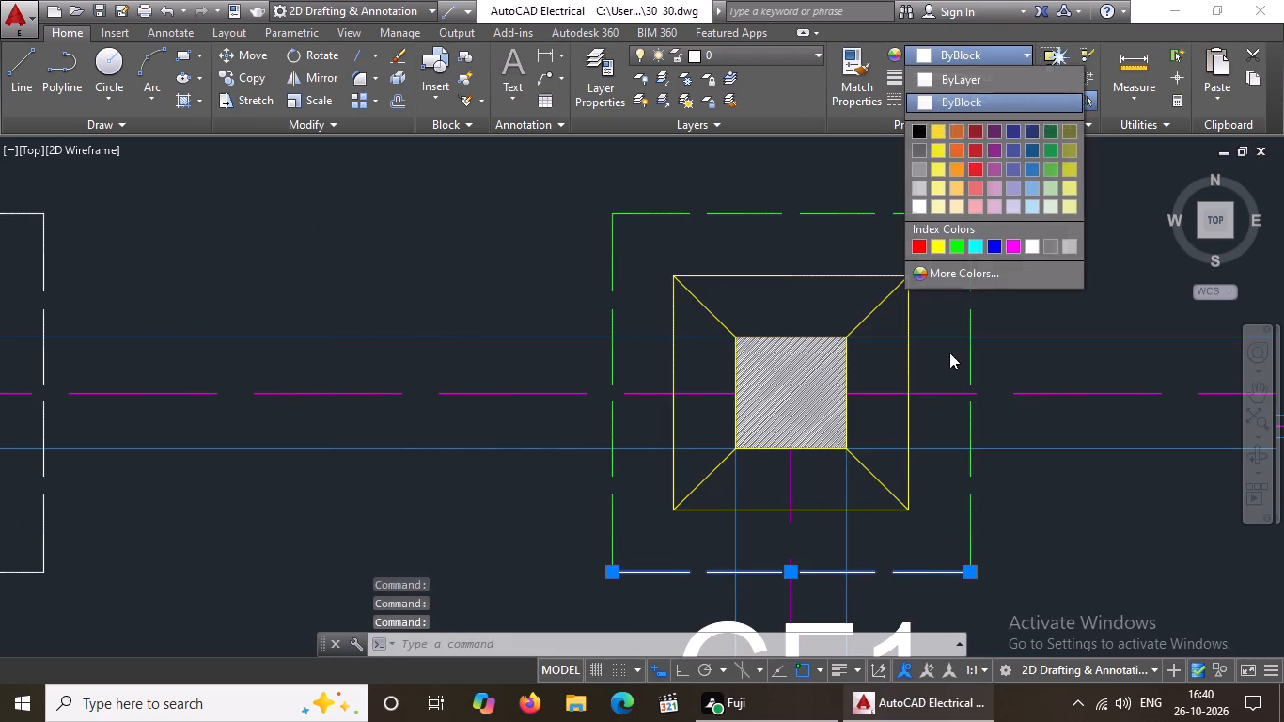
left_click(957, 250)
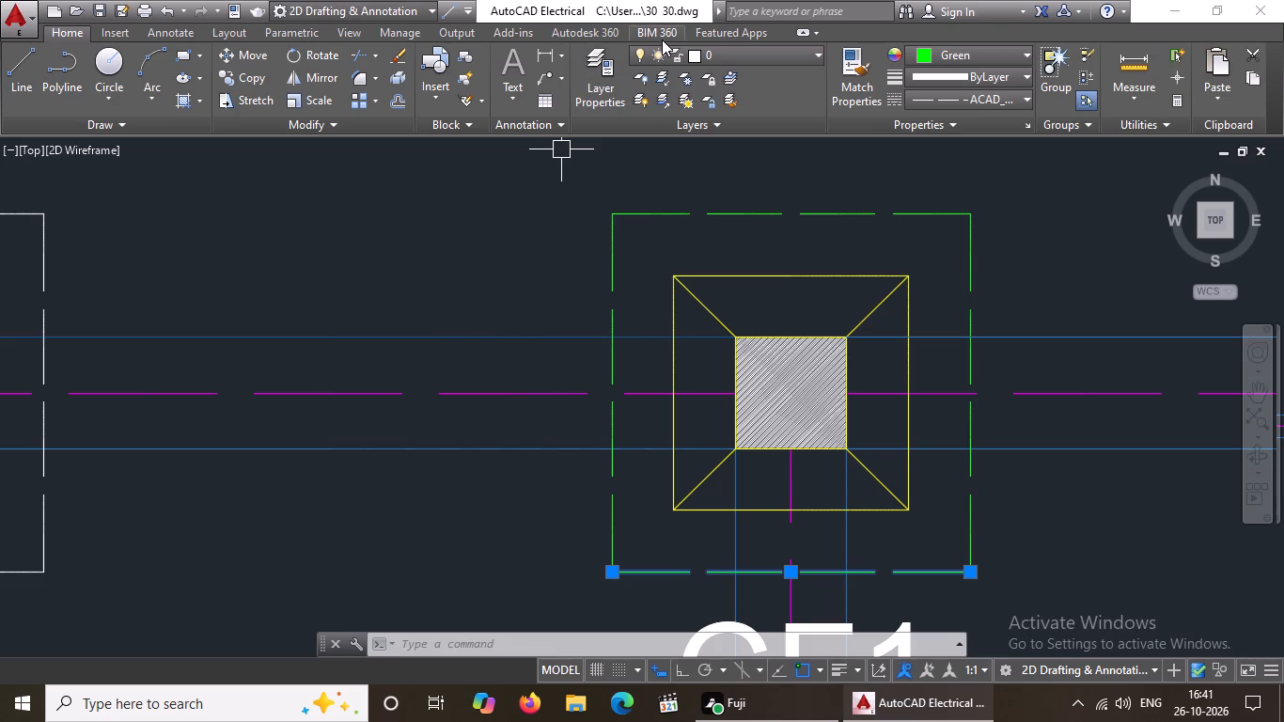
scroll(792, 203, "down", 1)
key("Escape")
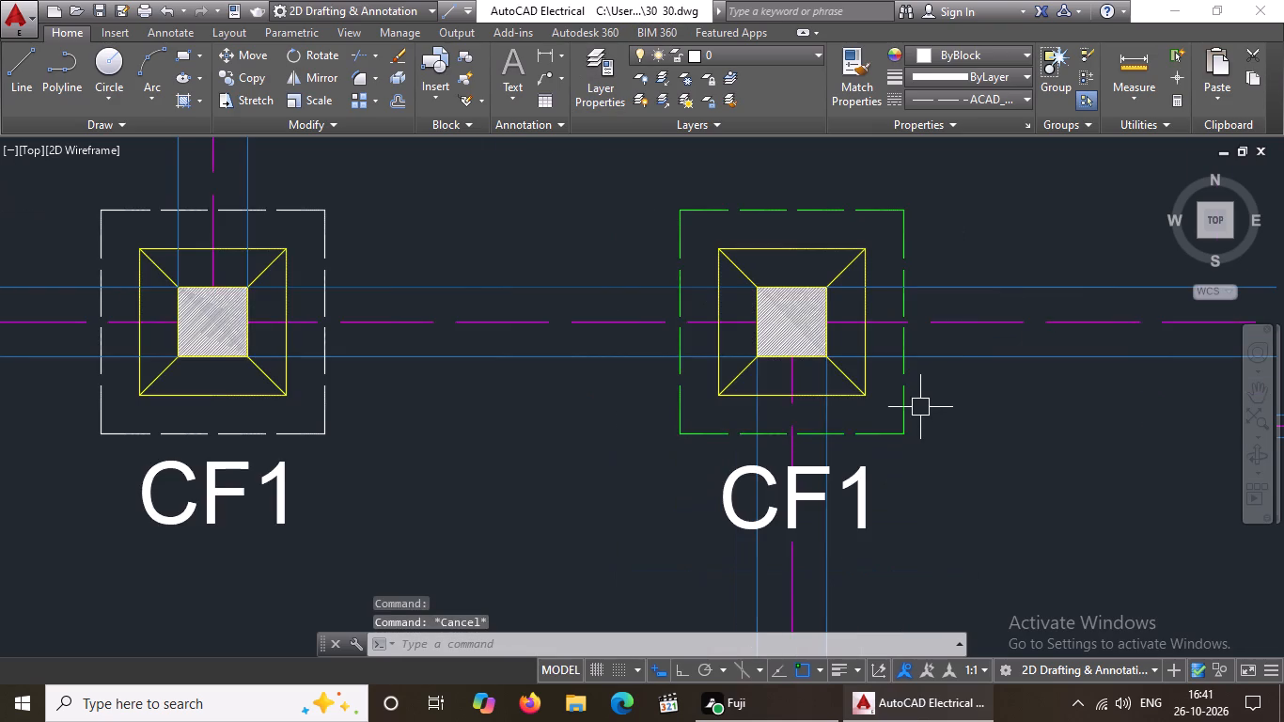
Recolour the left and top dashed outline edges of the second CF1 footing in the second row to green.
scroll(920, 406, "down", 3)
scroll(687, 355, "up", 2)
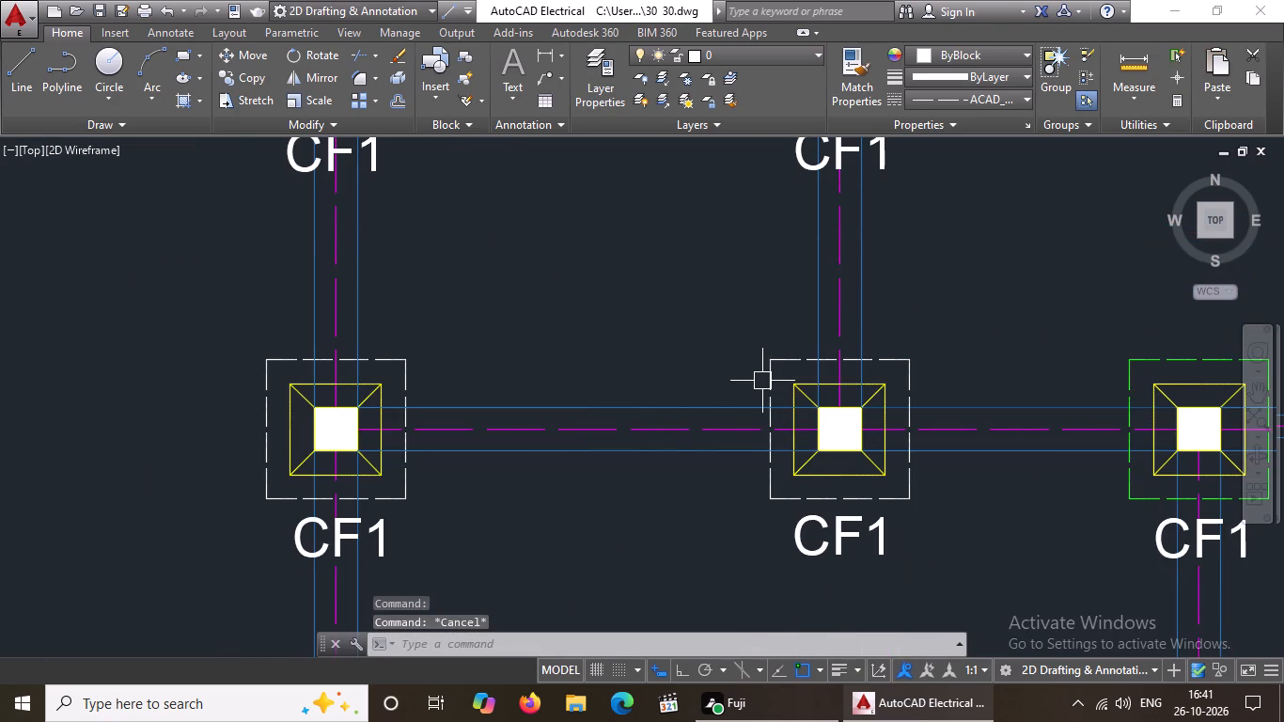
left_click(769, 378)
left_click(1000, 57)
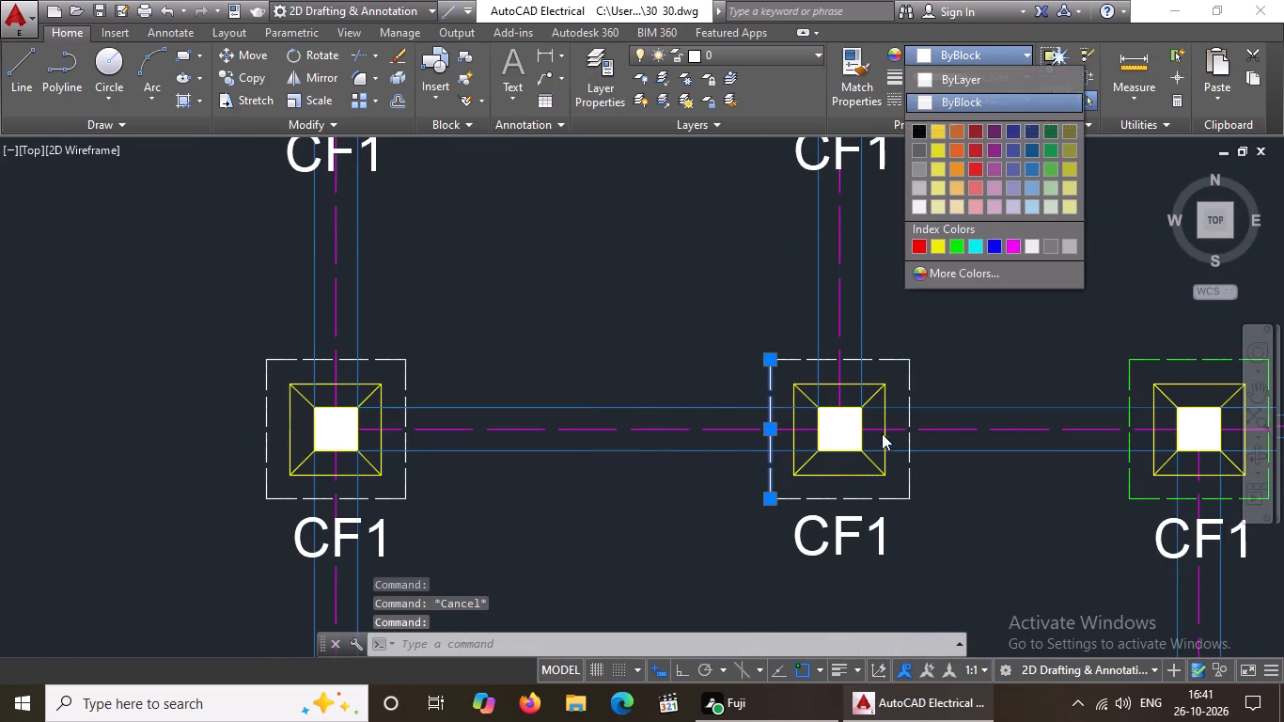
left_click(959, 243)
key("Escape")
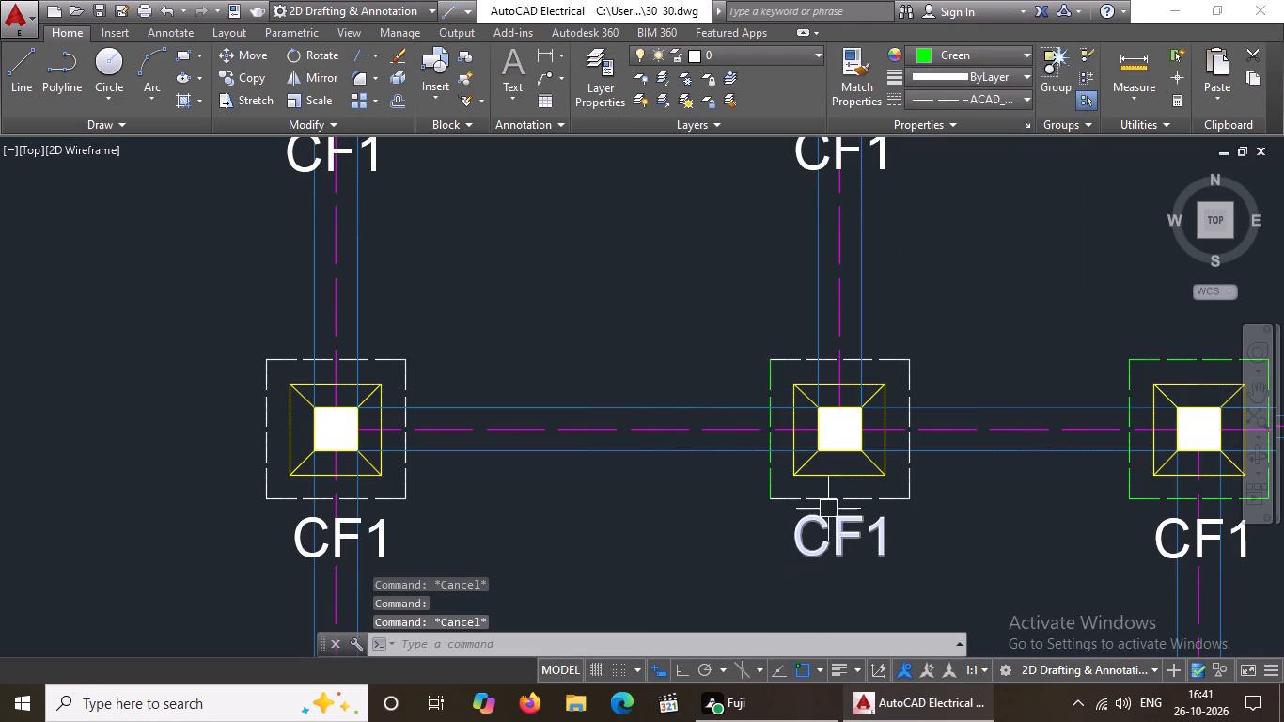
left_click(790, 359)
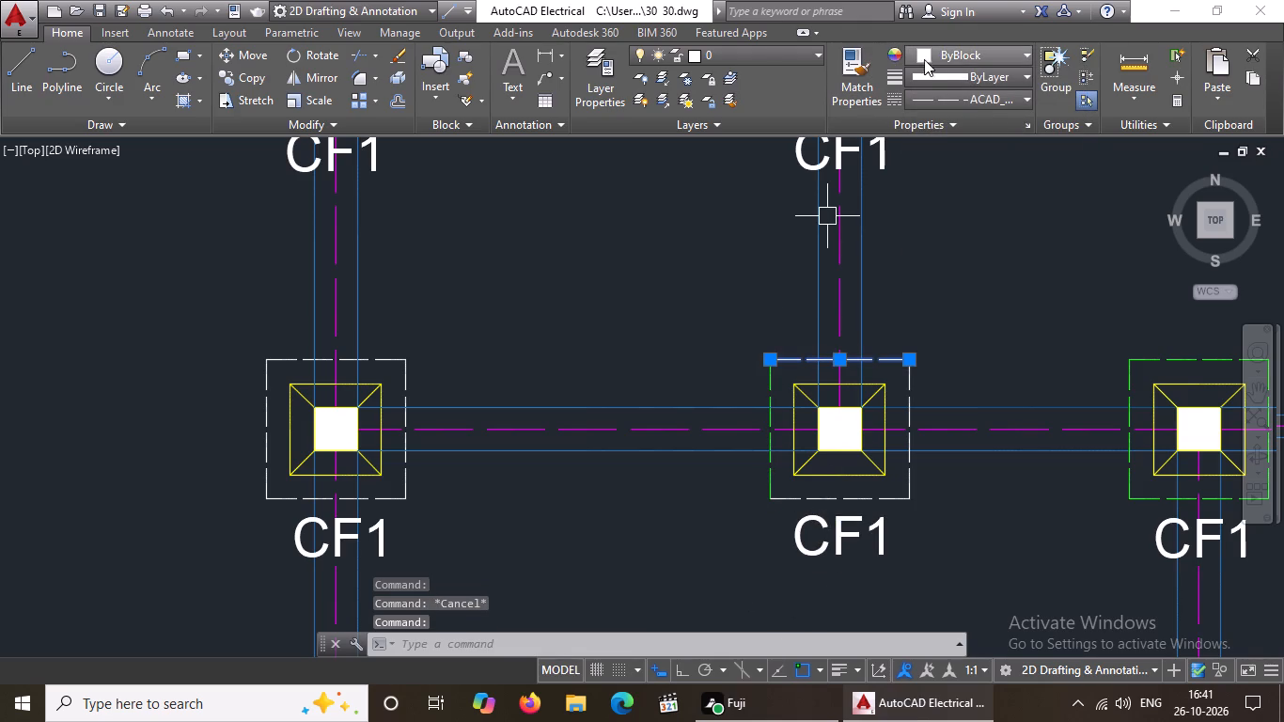
left_click(929, 55)
left_click(958, 243)
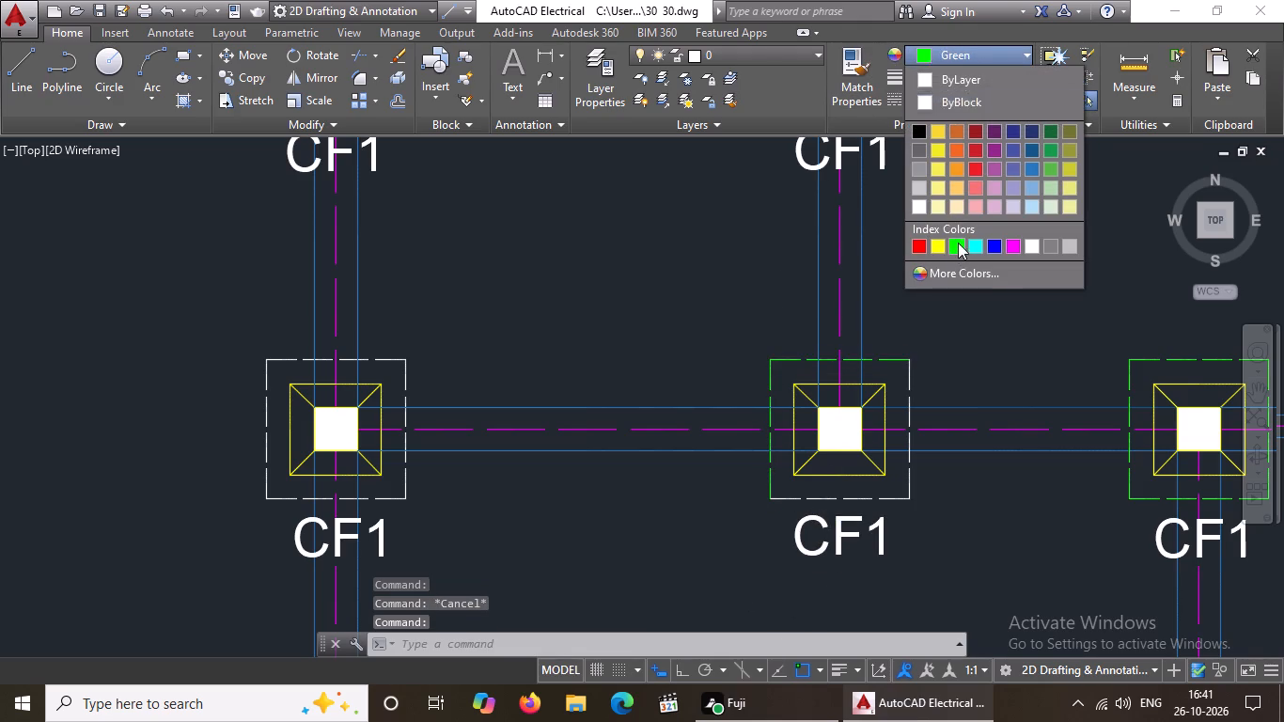
key("Escape")
Recolour the bottom and right dashed outline edges of the second CF1 footing in the second row to green.
scroll(907, 486, "down", 3)
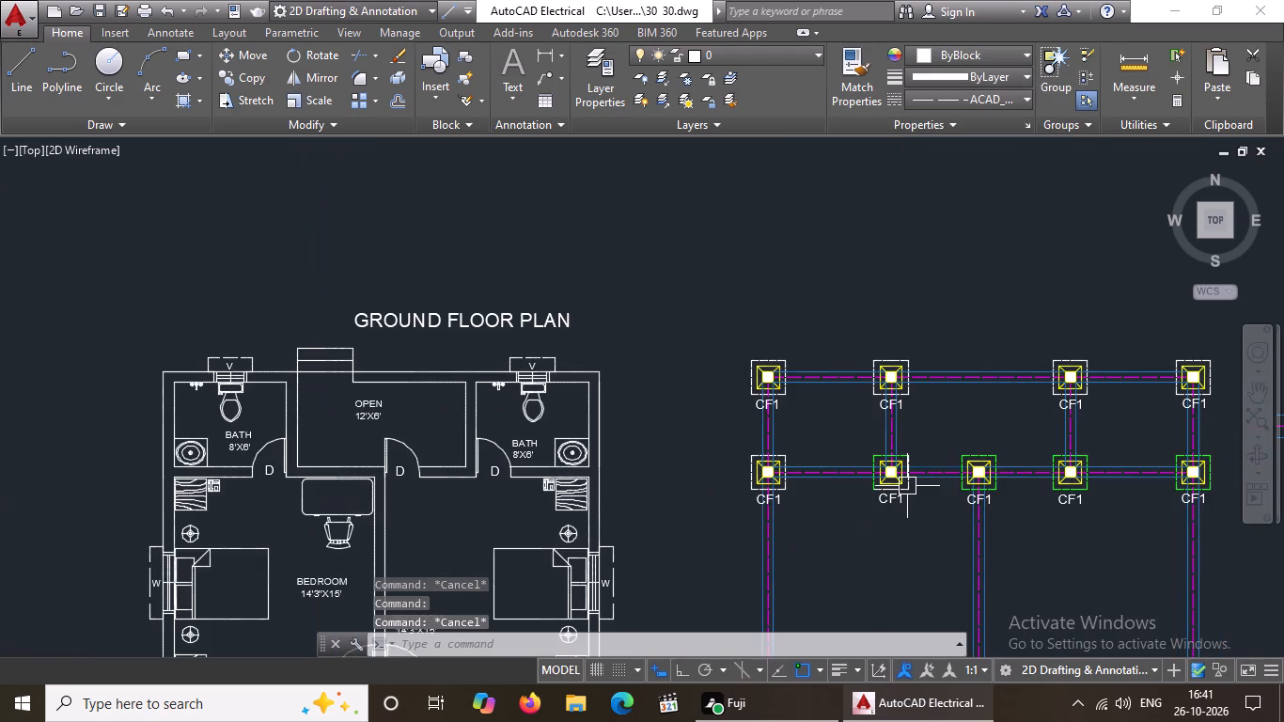
scroll(907, 486, "down", 2)
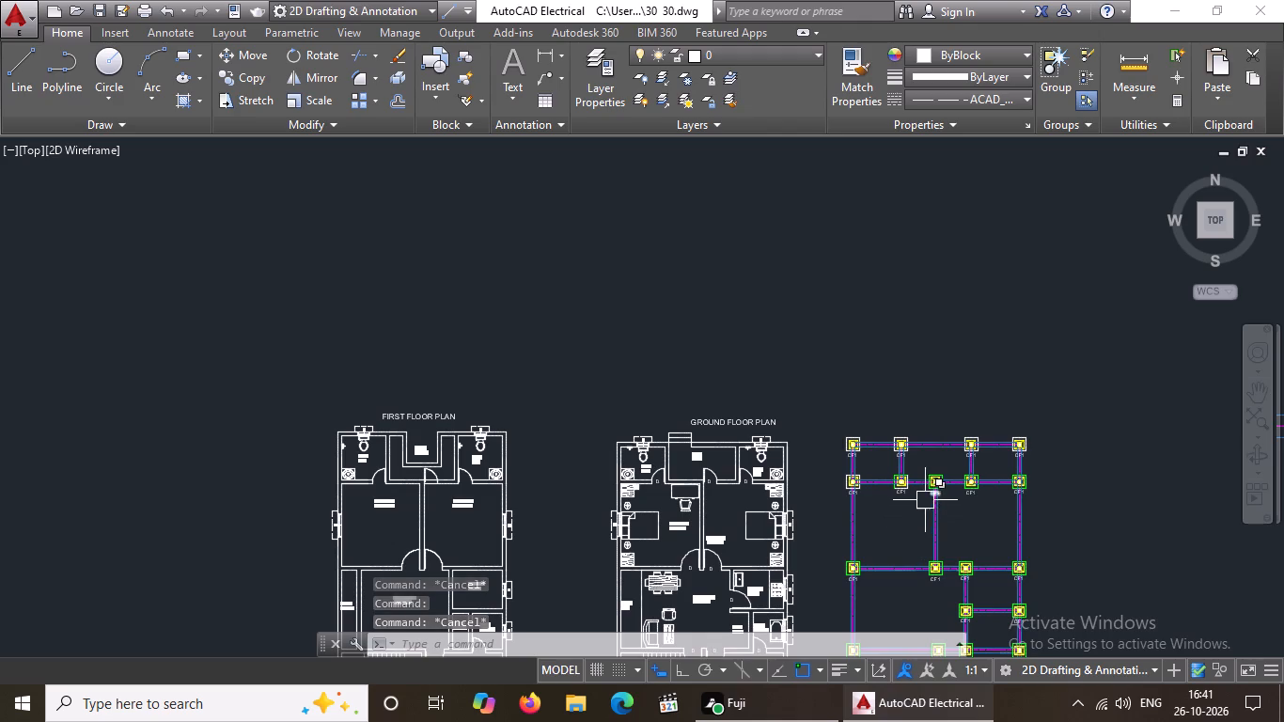
scroll(924, 498, "up", 2)
scroll(833, 482, "up", 3)
left_click(903, 447)
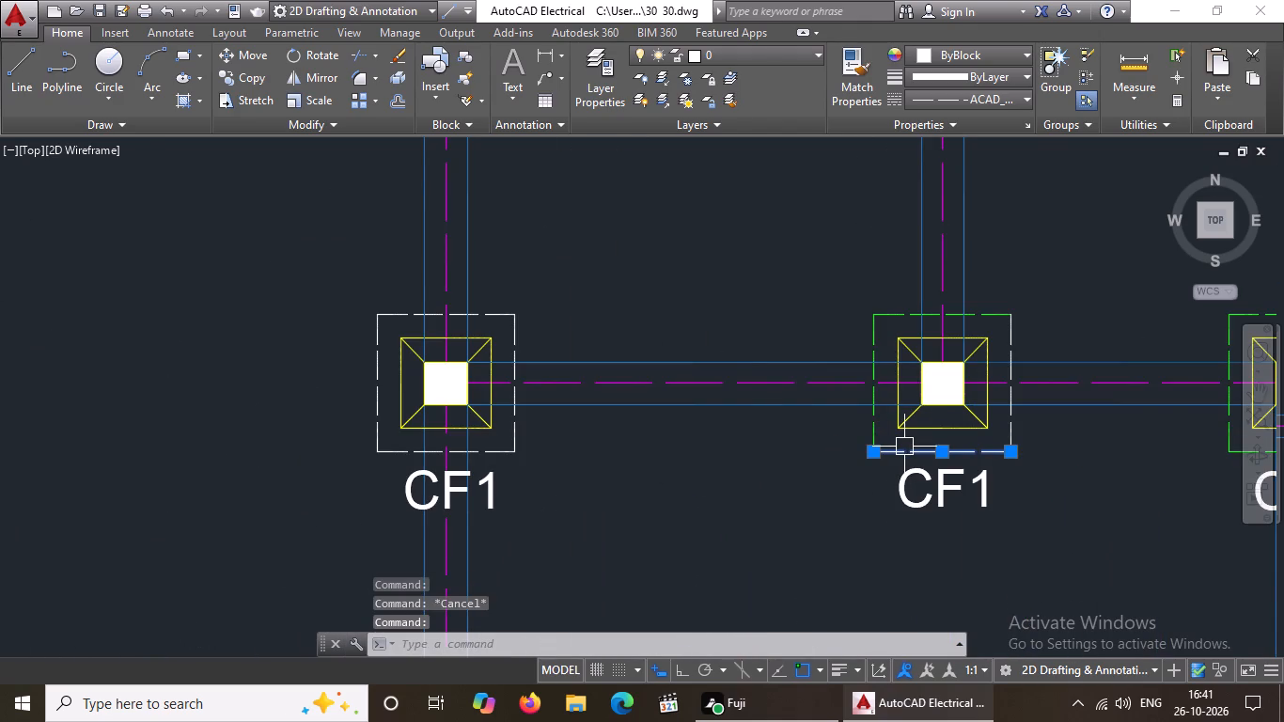
left_click(989, 55)
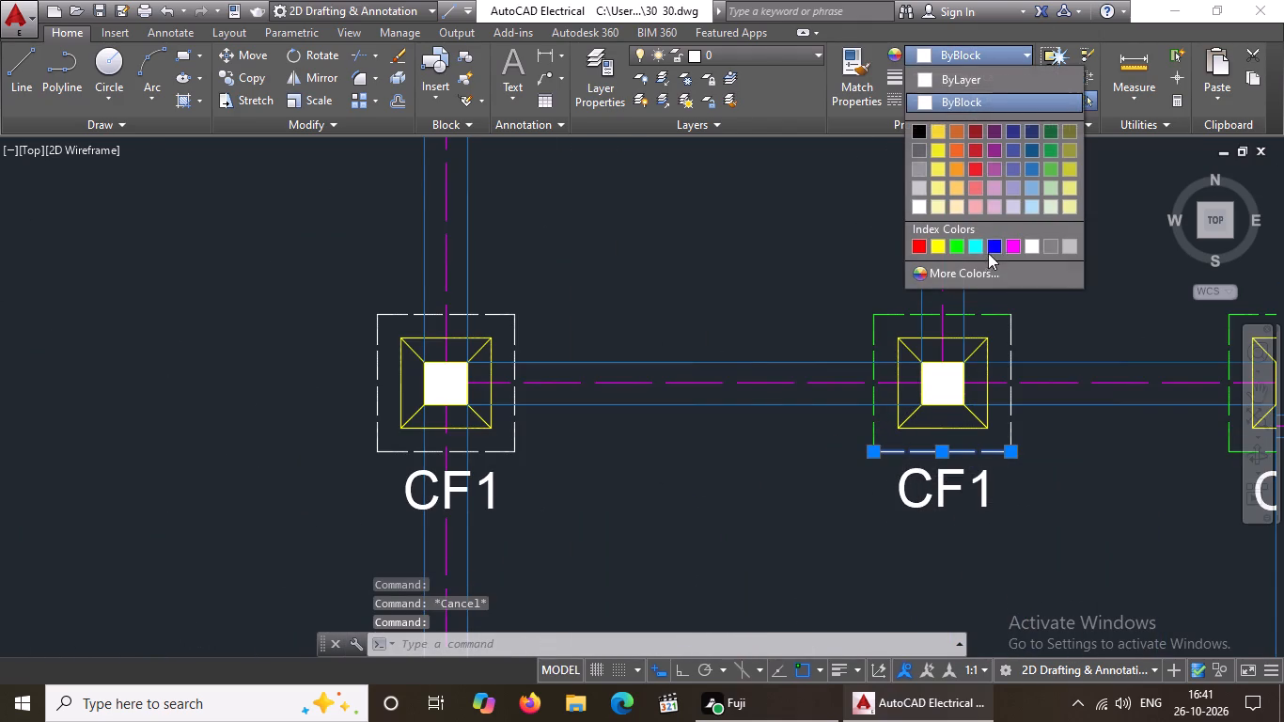
left_click(957, 237)
key("Escape")
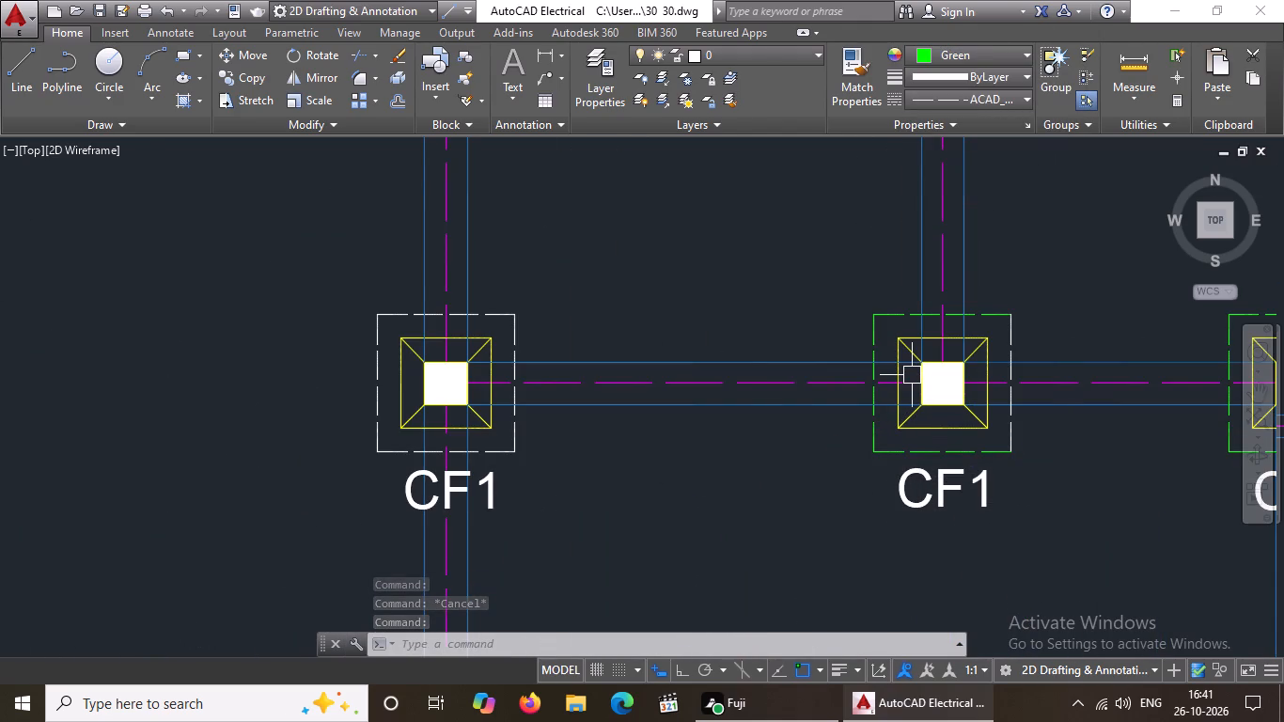
left_click(1014, 333)
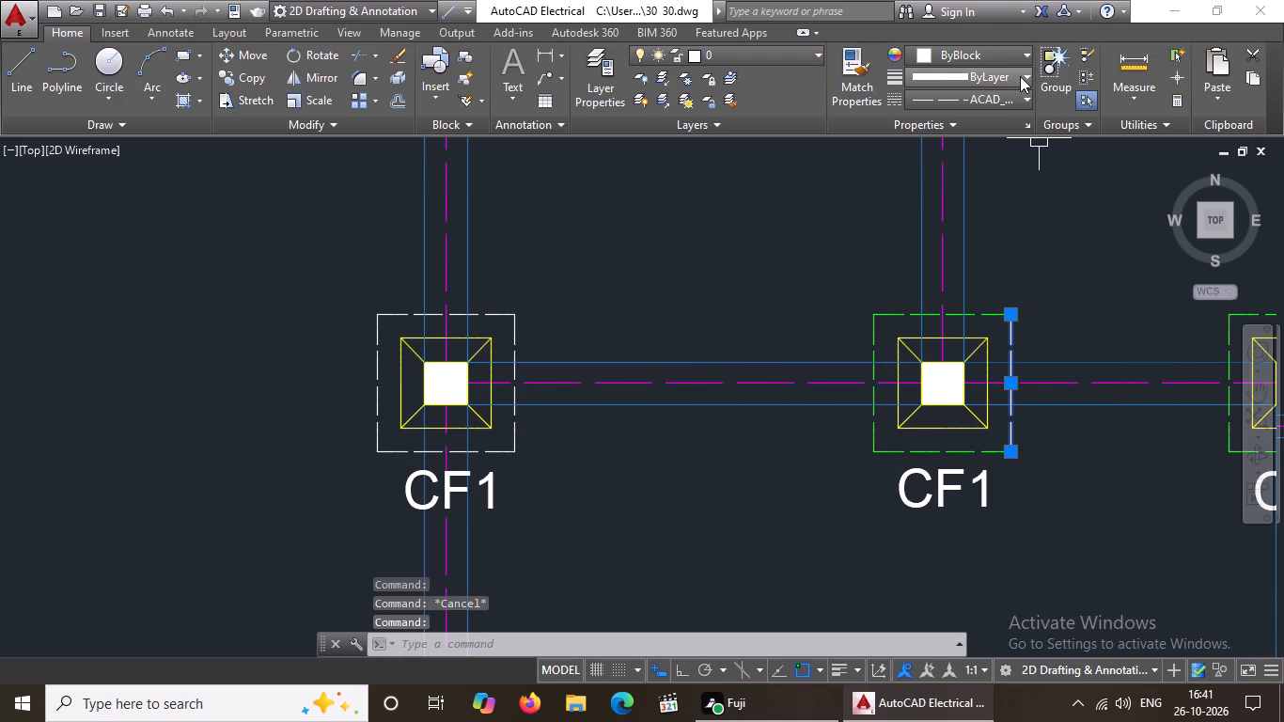
left_click(1012, 52)
left_click(951, 242)
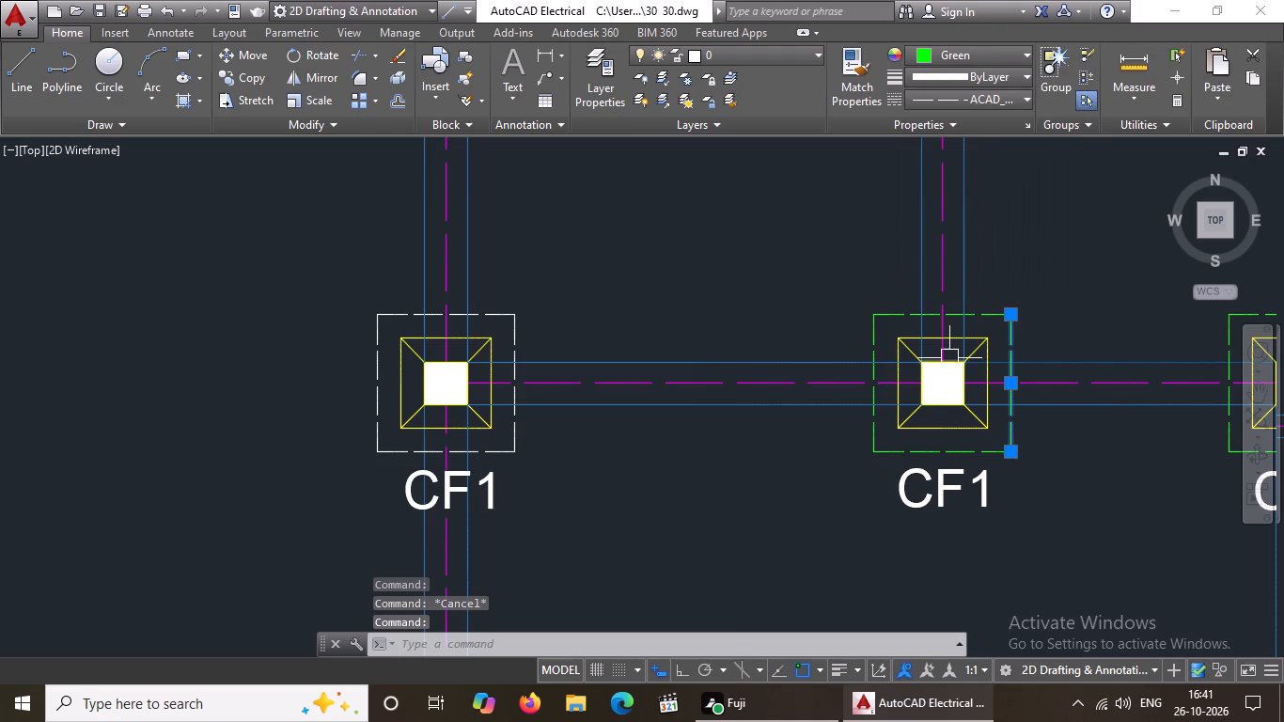
key("Escape")
Recolour the top and right dashed outline edges of the leftmost CF1 footing in the second row to green.
left_click(395, 305)
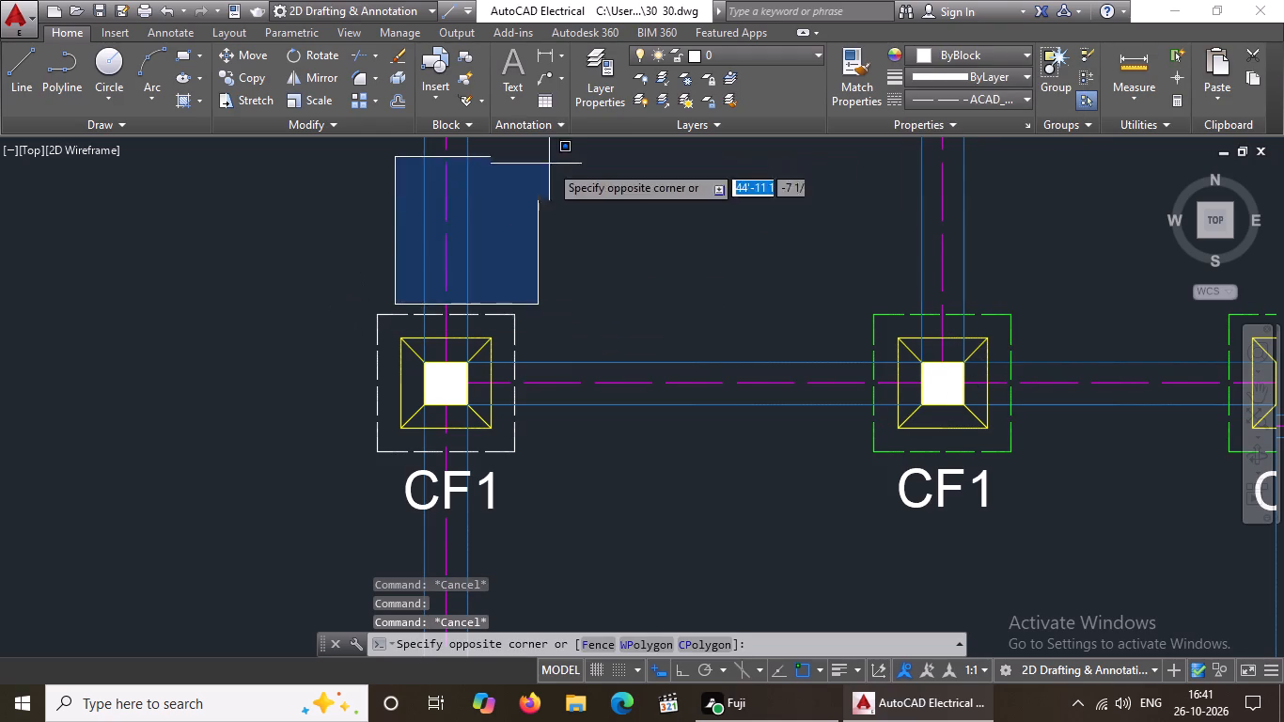
key("Escape")
left_click(394, 310)
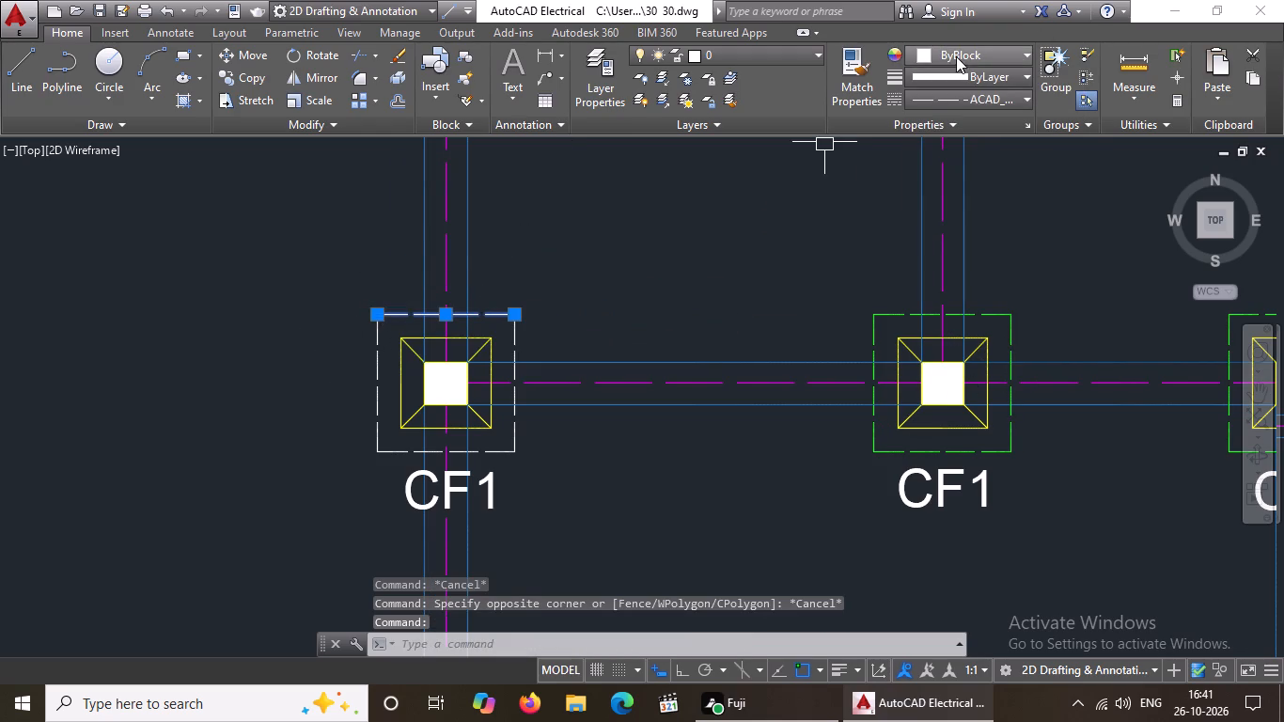
left_click(964, 51)
left_click(960, 249)
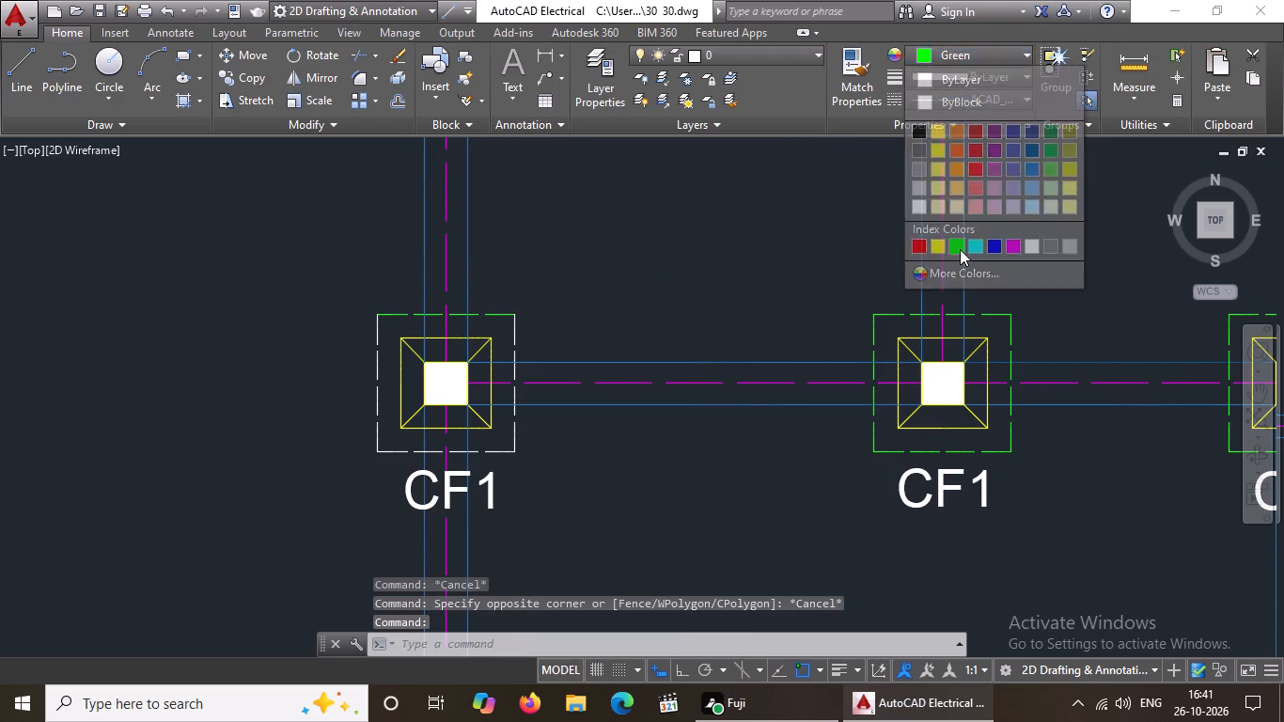
left_click(517, 341)
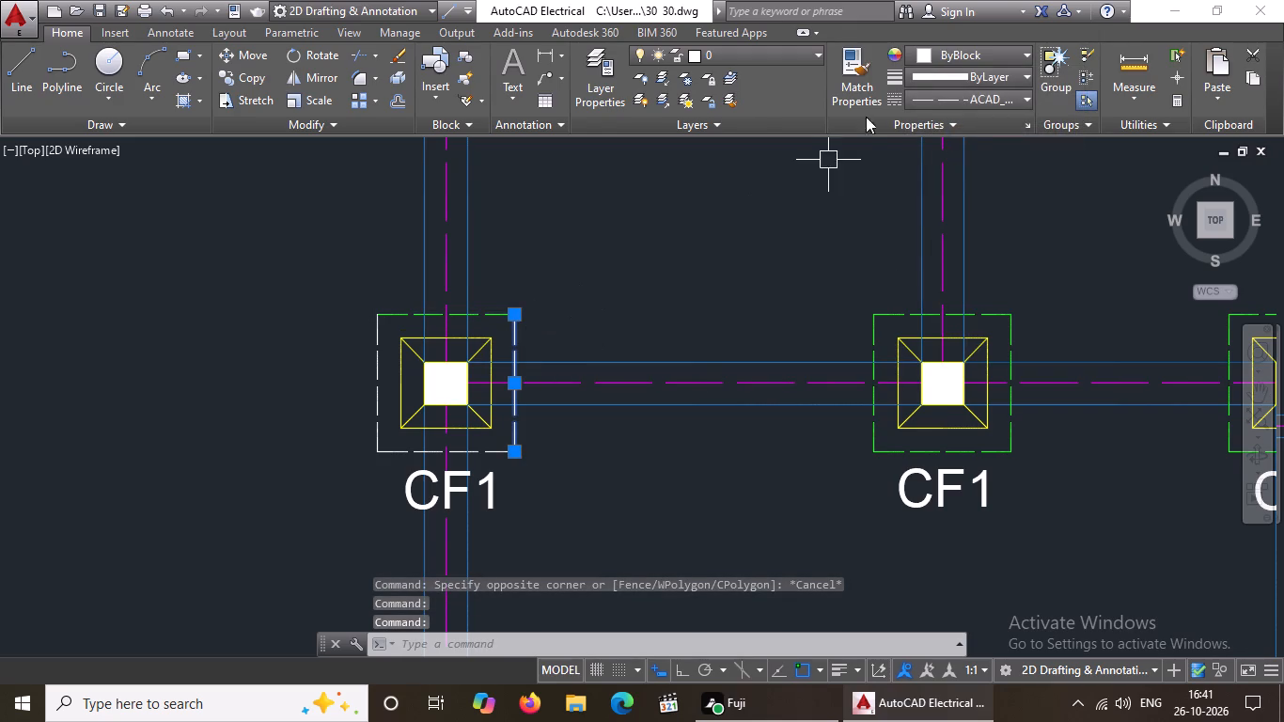
left_click(947, 46)
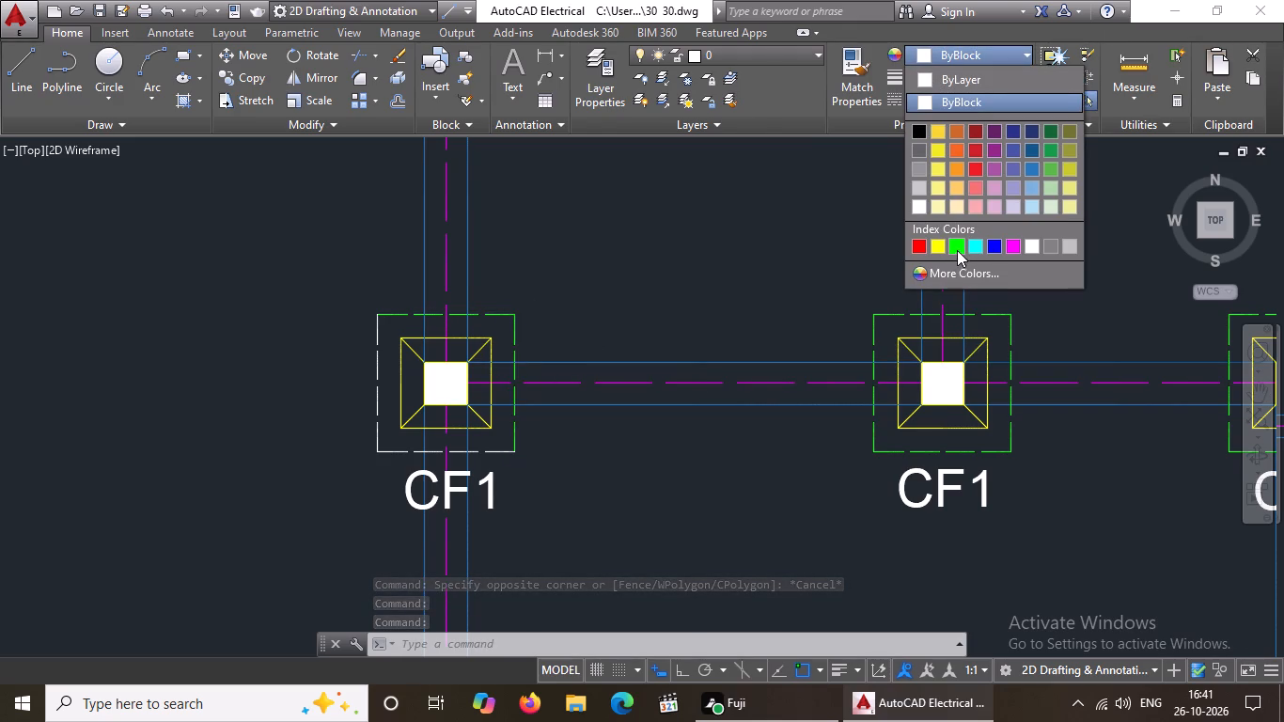
left_click(957, 250)
key("Escape")
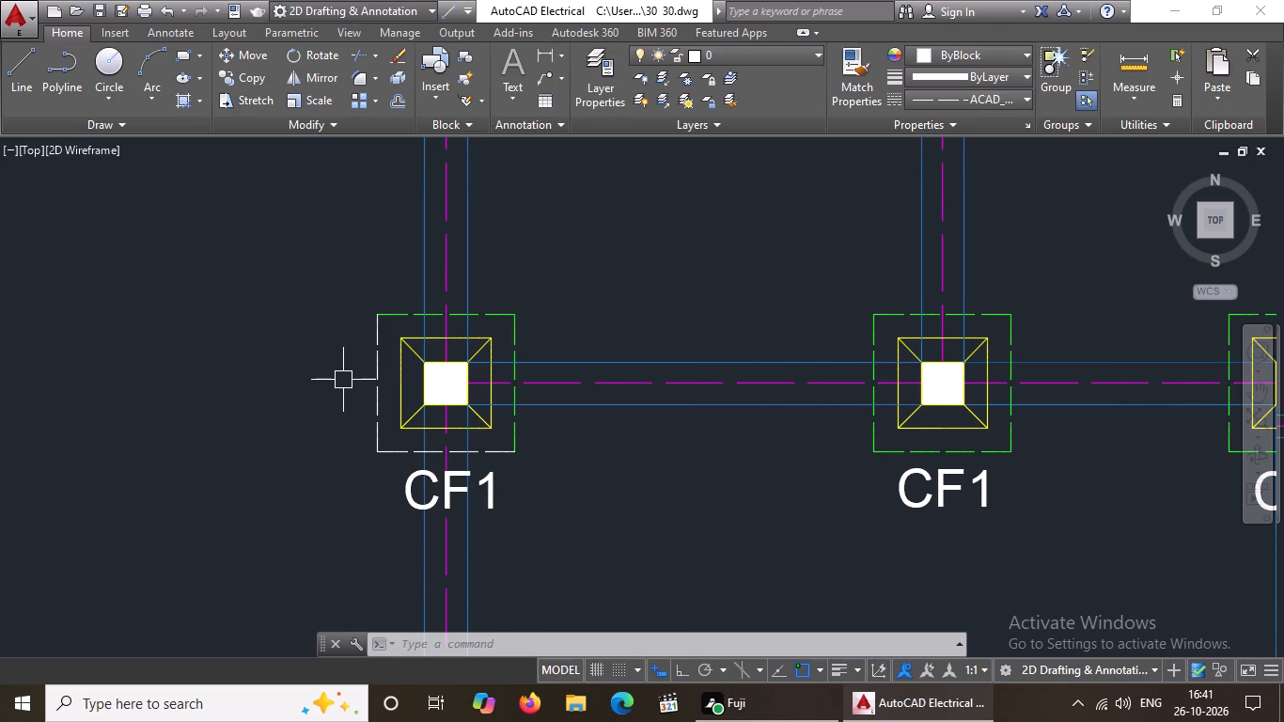
Recolour the bottom and left dashed outline edges of the leftmost CF1 footing in the second row to green.
left_click(486, 455)
left_click(1011, 49)
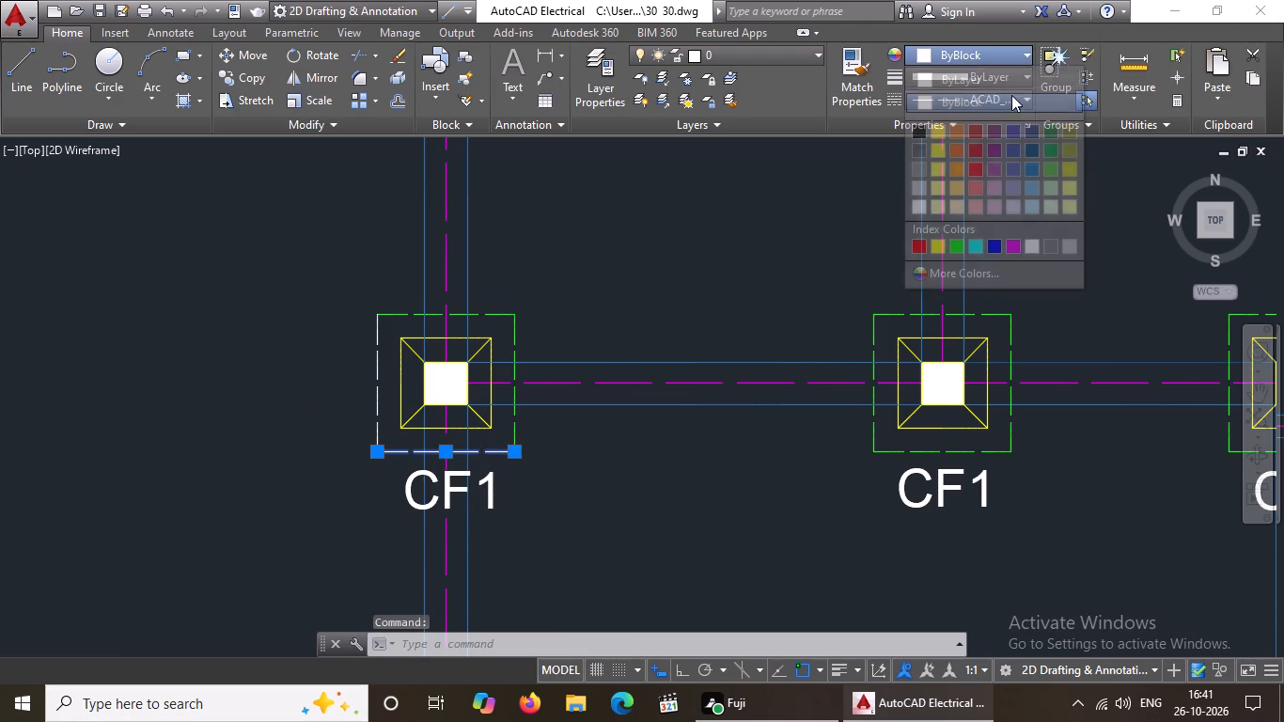
left_click(960, 243)
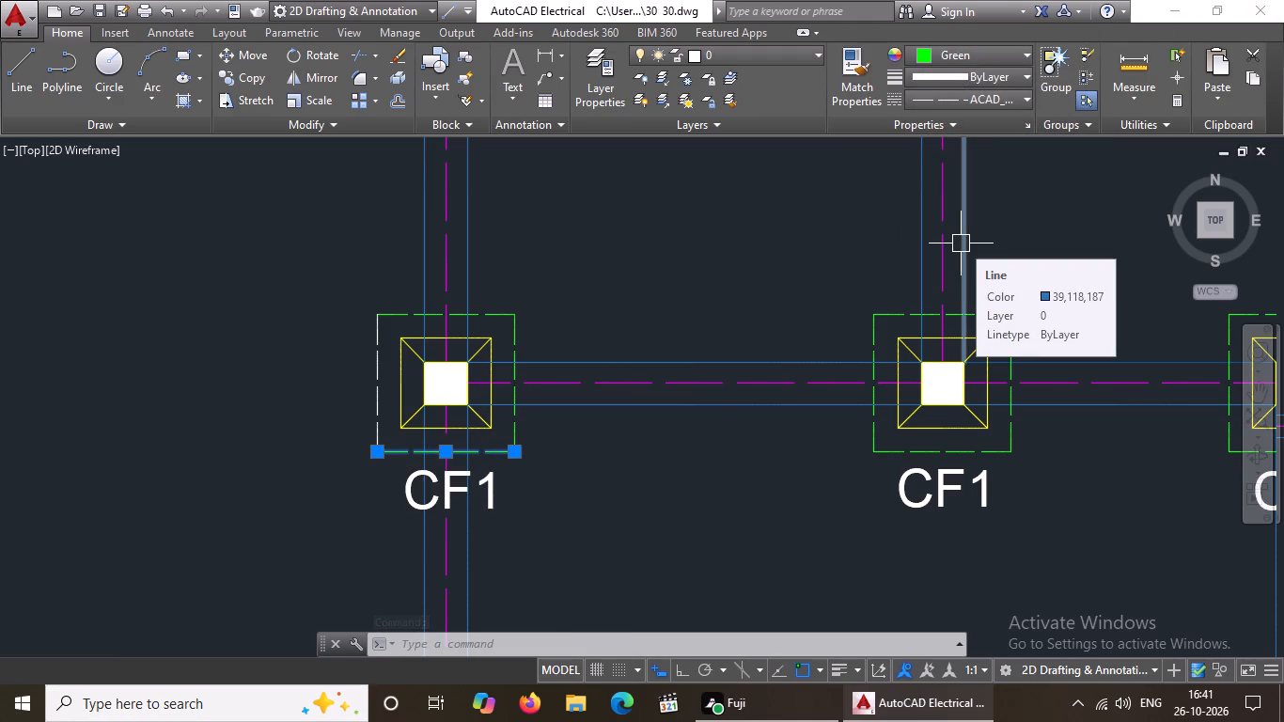
key("Escape")
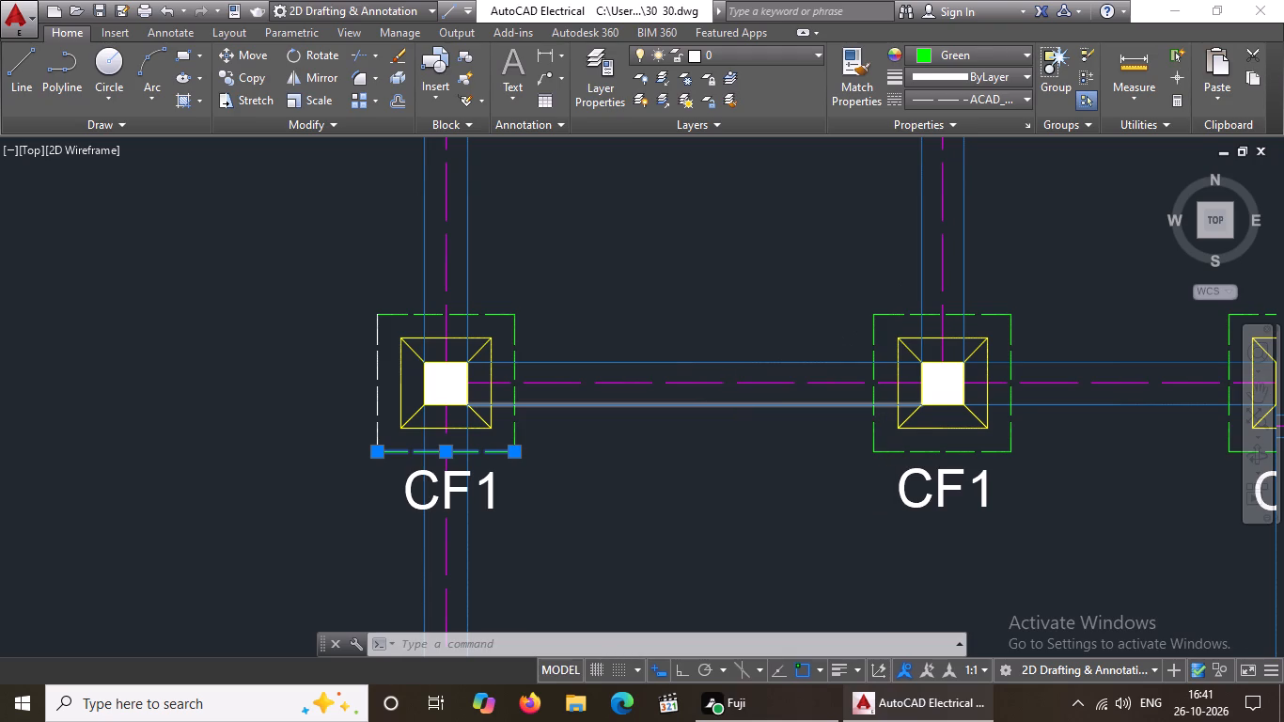
left_click(363, 382)
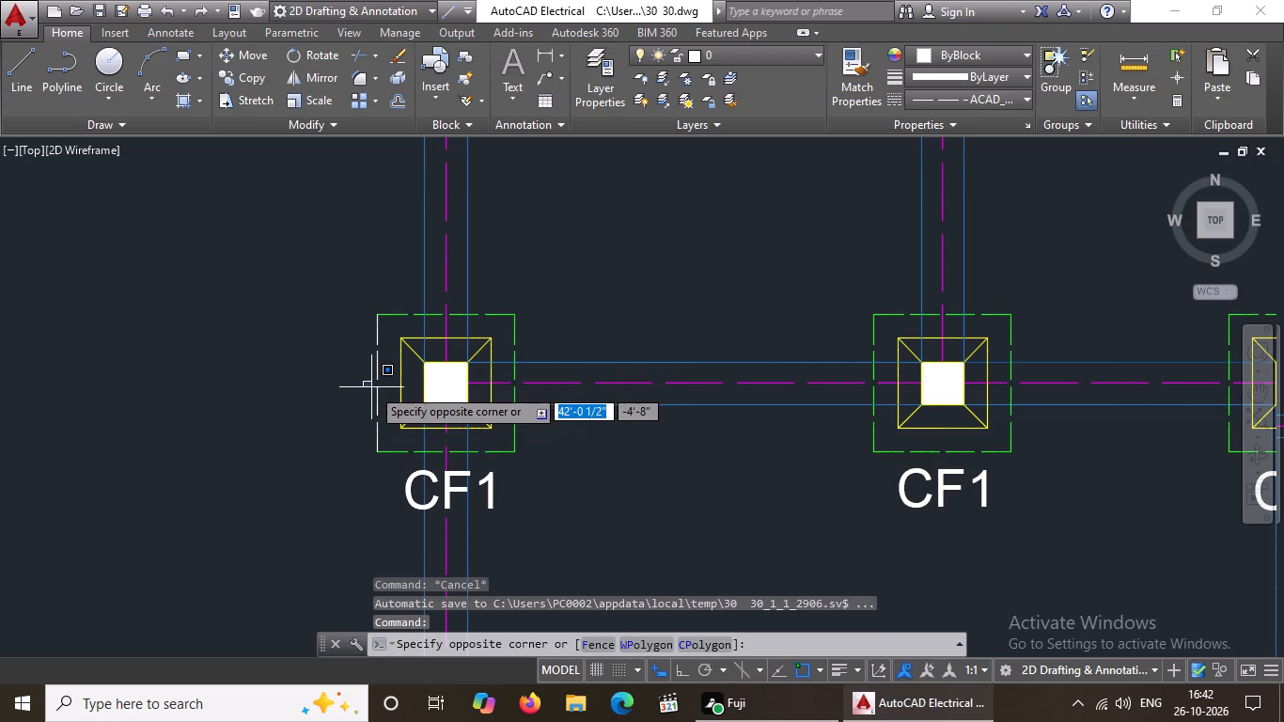
left_click(380, 369)
left_click(380, 369)
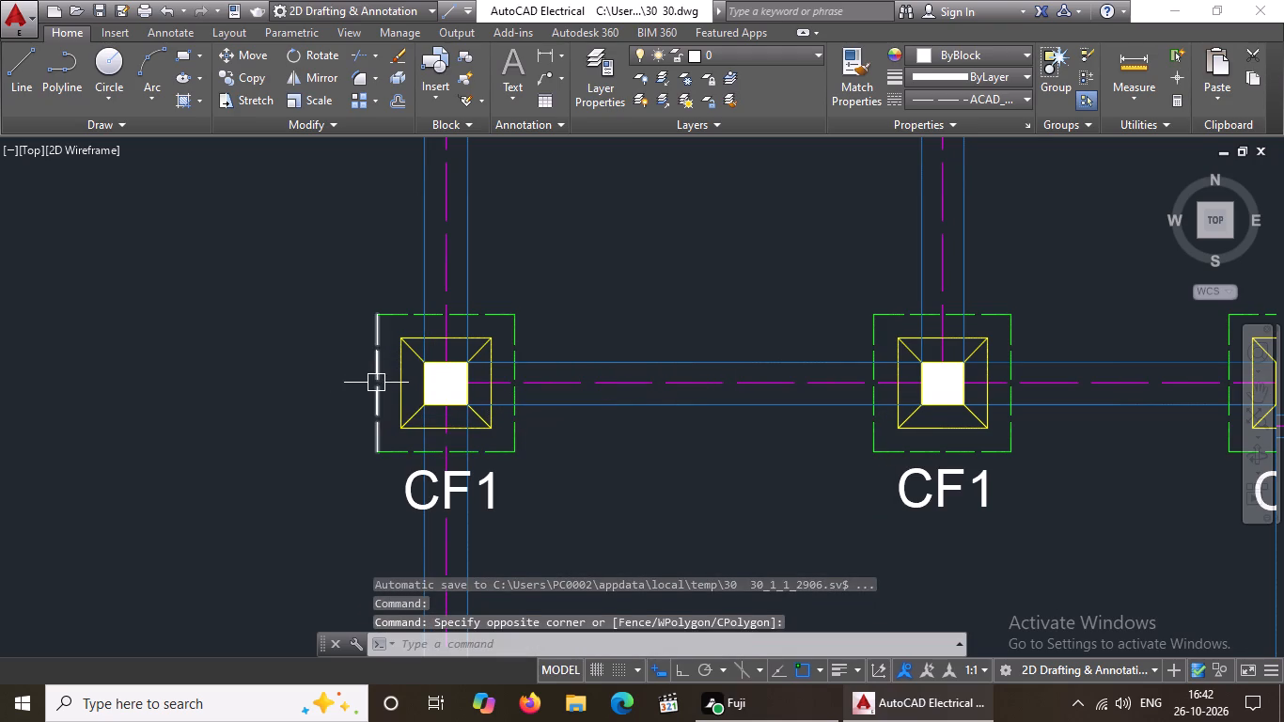
left_click(377, 382)
left_click_drag(1011, 40, 1011, 51)
left_click(1012, 60)
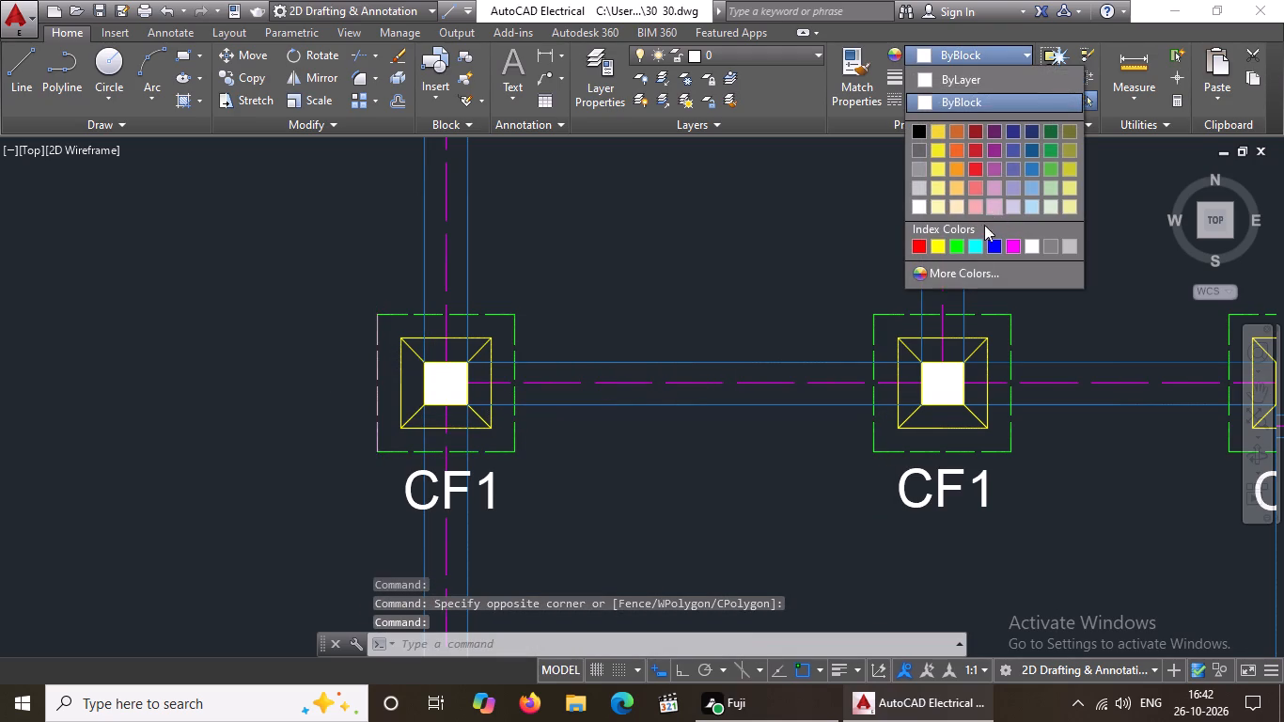
left_click(958, 246)
key("Escape")
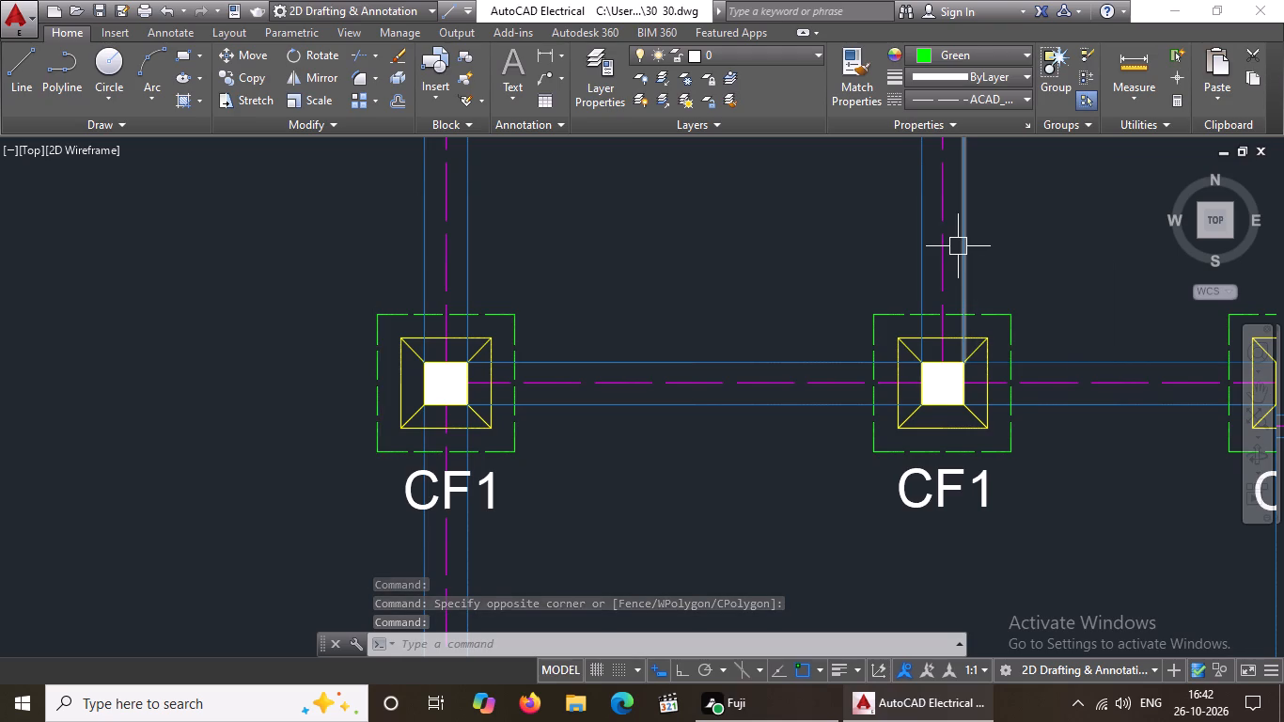
Recolour the right and top dashed outline edges of the leftmost CF1 footing in the top row to green.
scroll(942, 287, "down", 5)
scroll(901, 267, "up", 6)
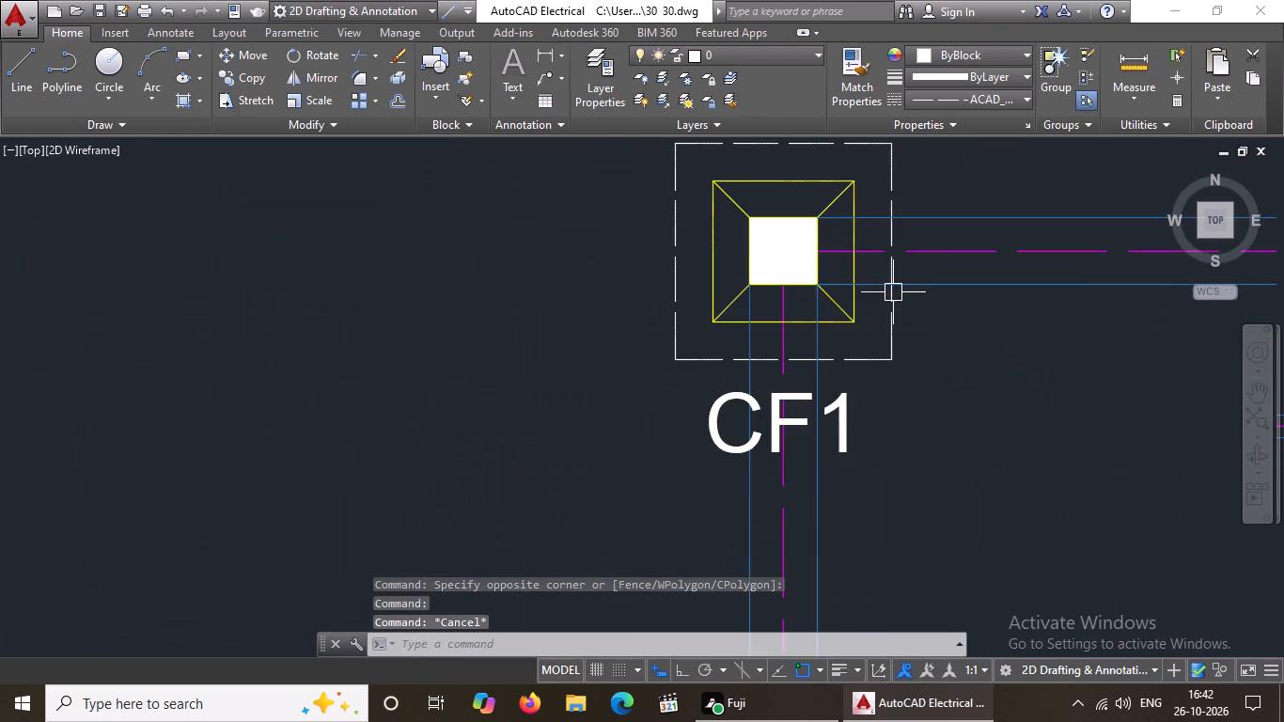
left_click(893, 315)
left_click(966, 57)
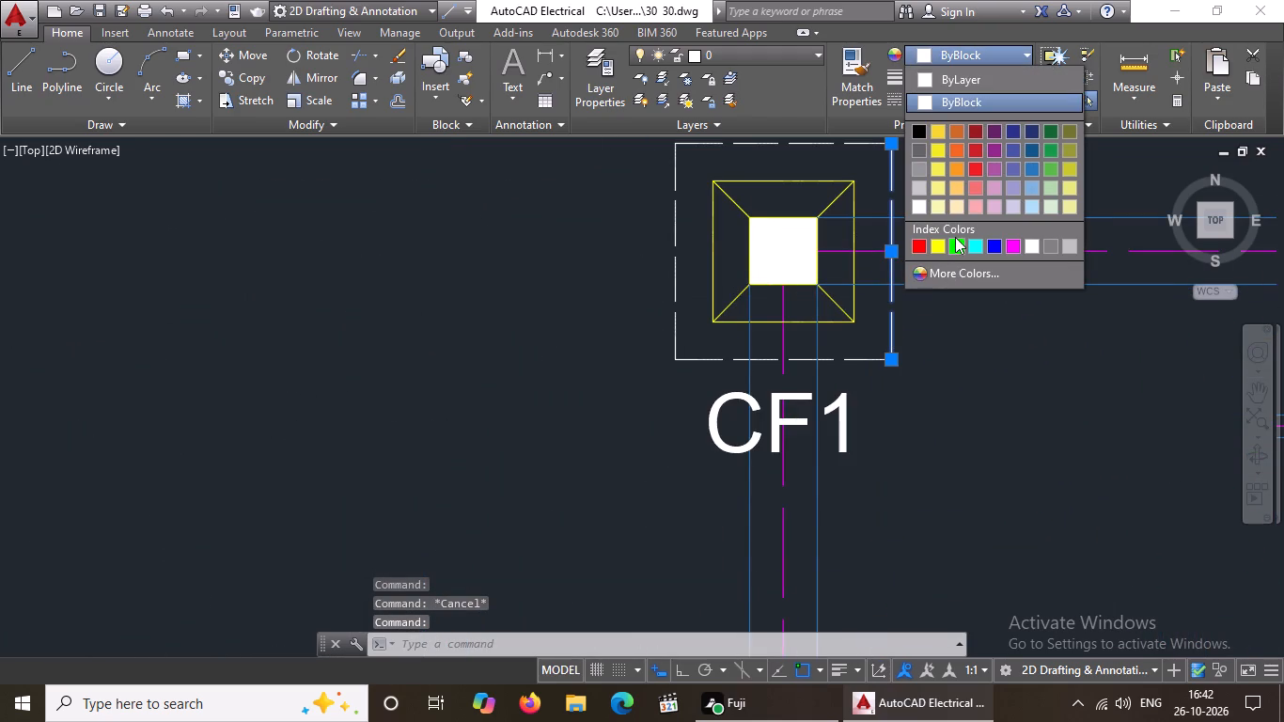
left_click(953, 243)
scroll(862, 289, "down", 3)
scroll(848, 312, "up", 3)
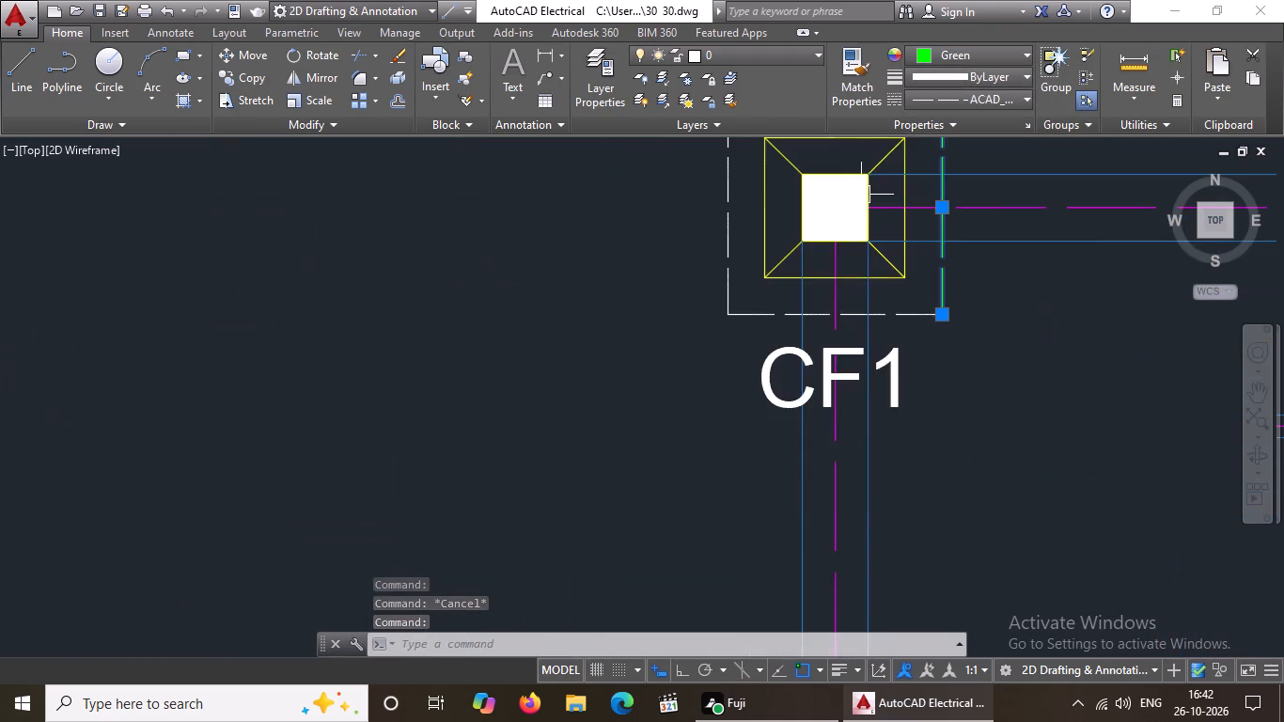
scroll(856, 264, "down", 4)
scroll(859, 252, "up", 3)
left_click(858, 294)
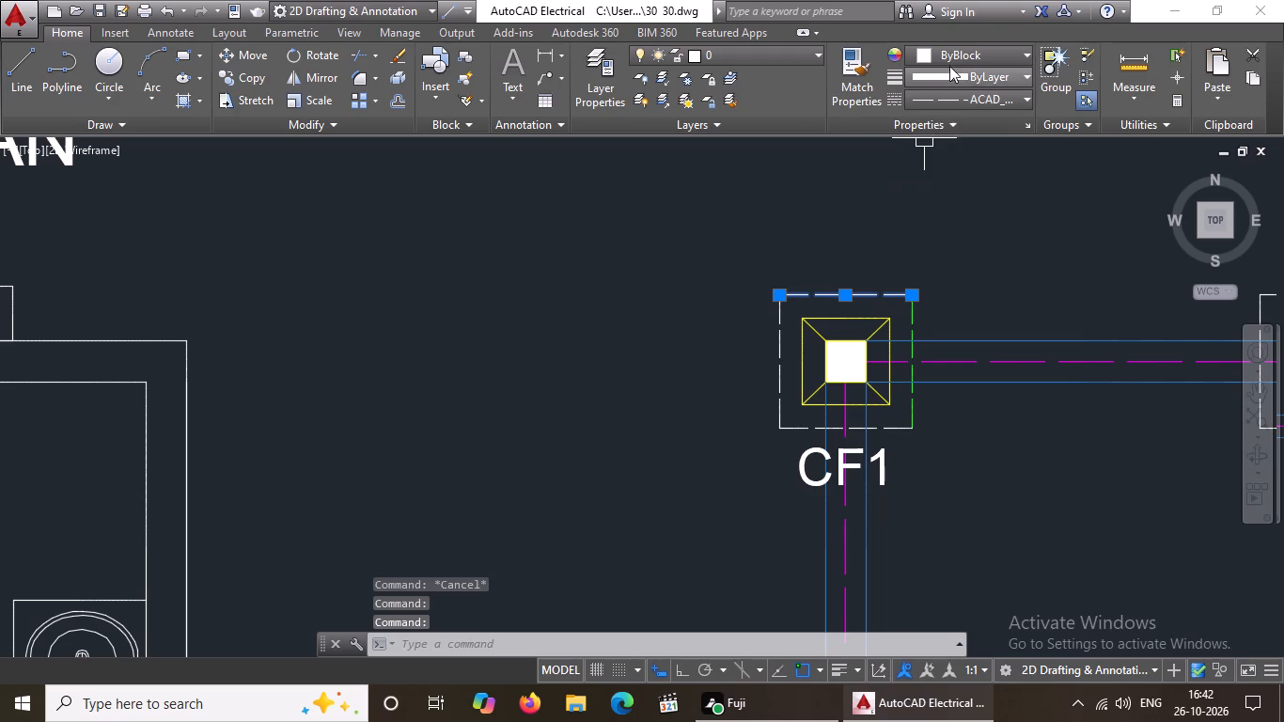
left_click(950, 62)
left_click(959, 241)
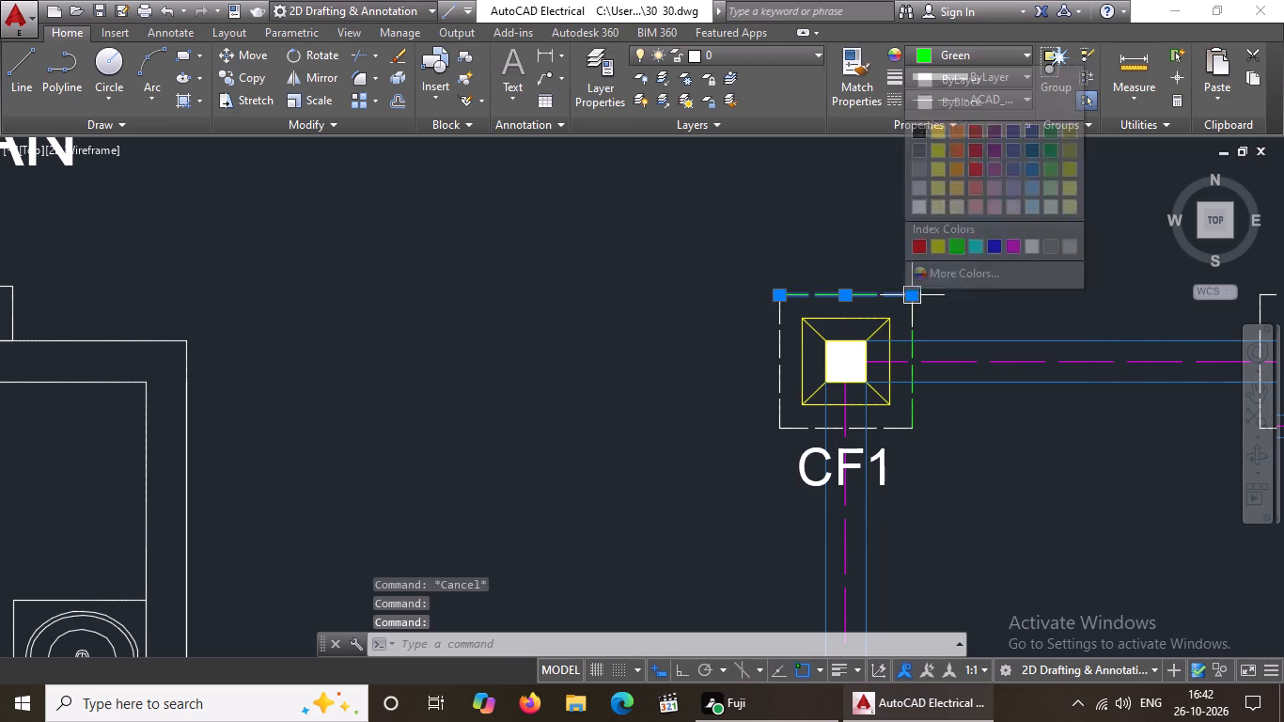
Recolour the left and bottom dashed outline edges of the leftmost CF1 footing in the top row to green.
left_click(775, 378)
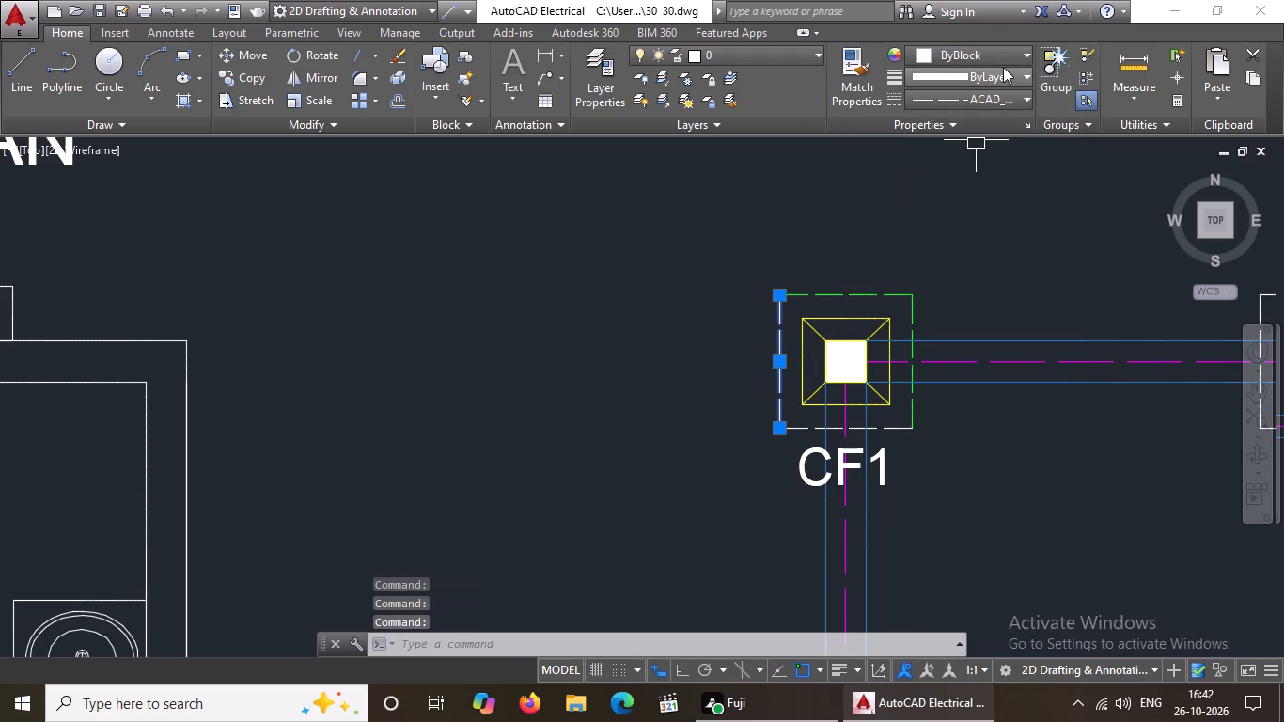
left_click(1010, 51)
left_click(950, 238)
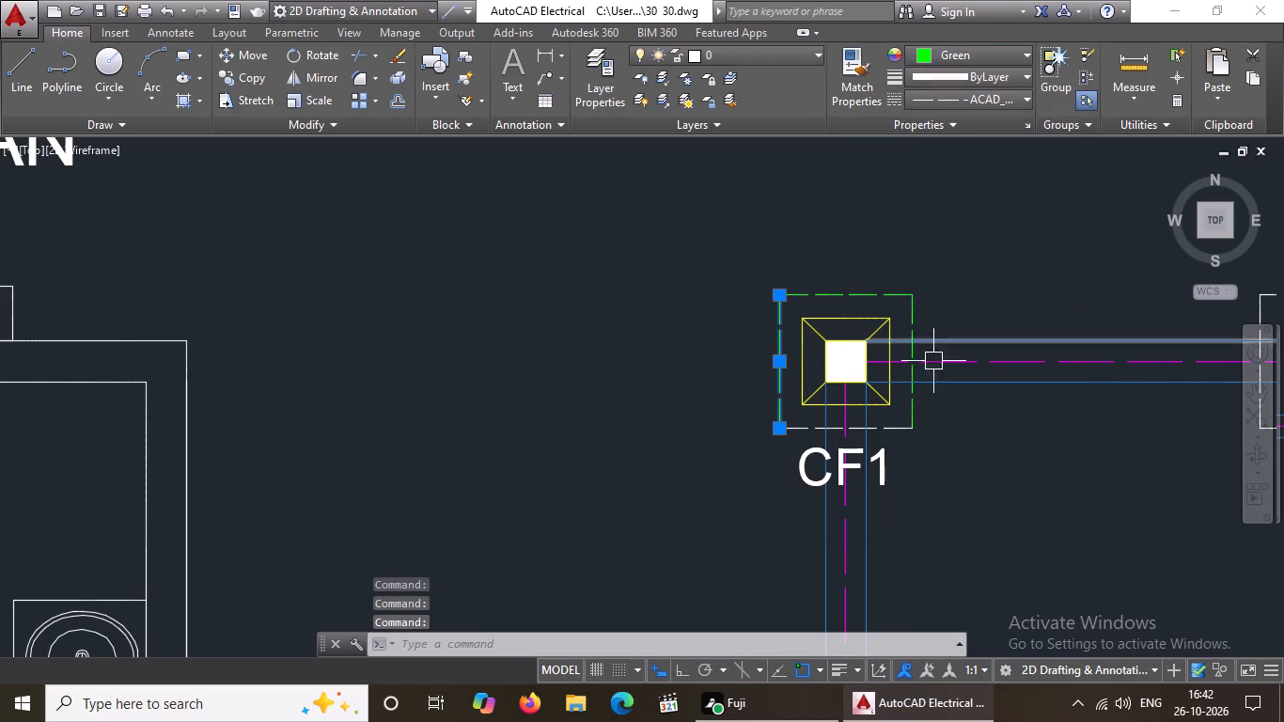
key("Escape")
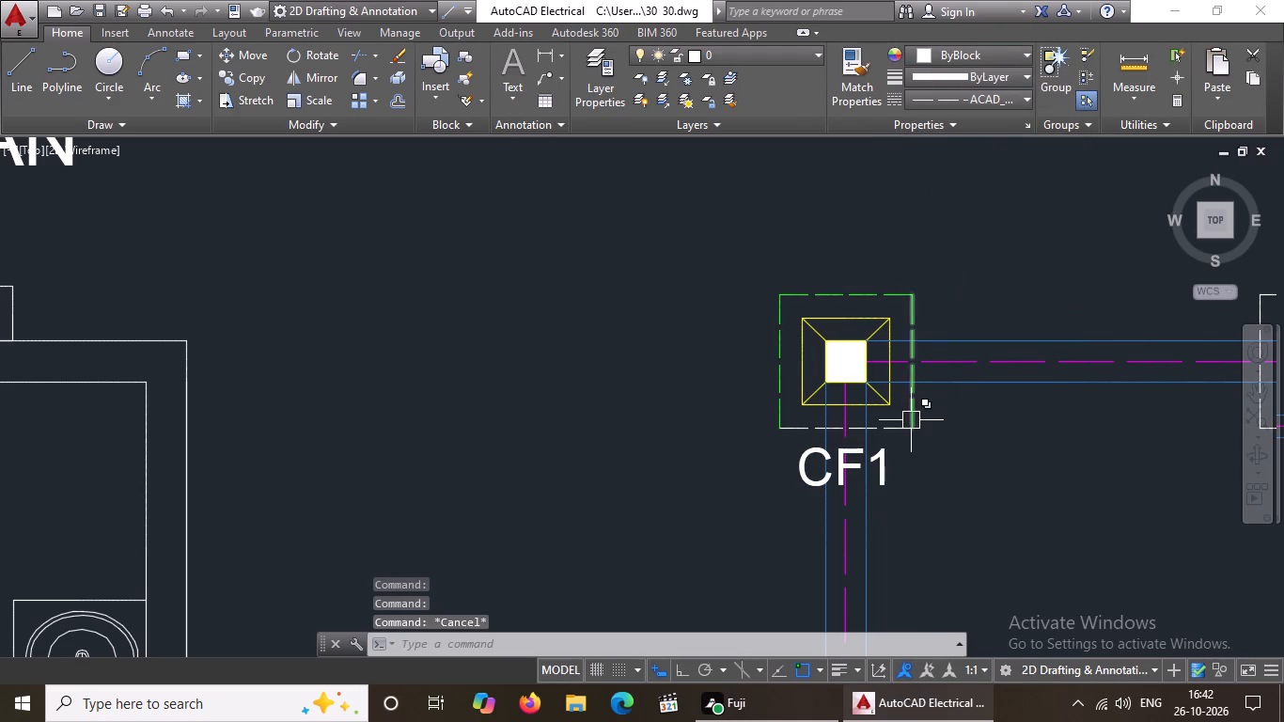
left_click(900, 432)
left_click(969, 55)
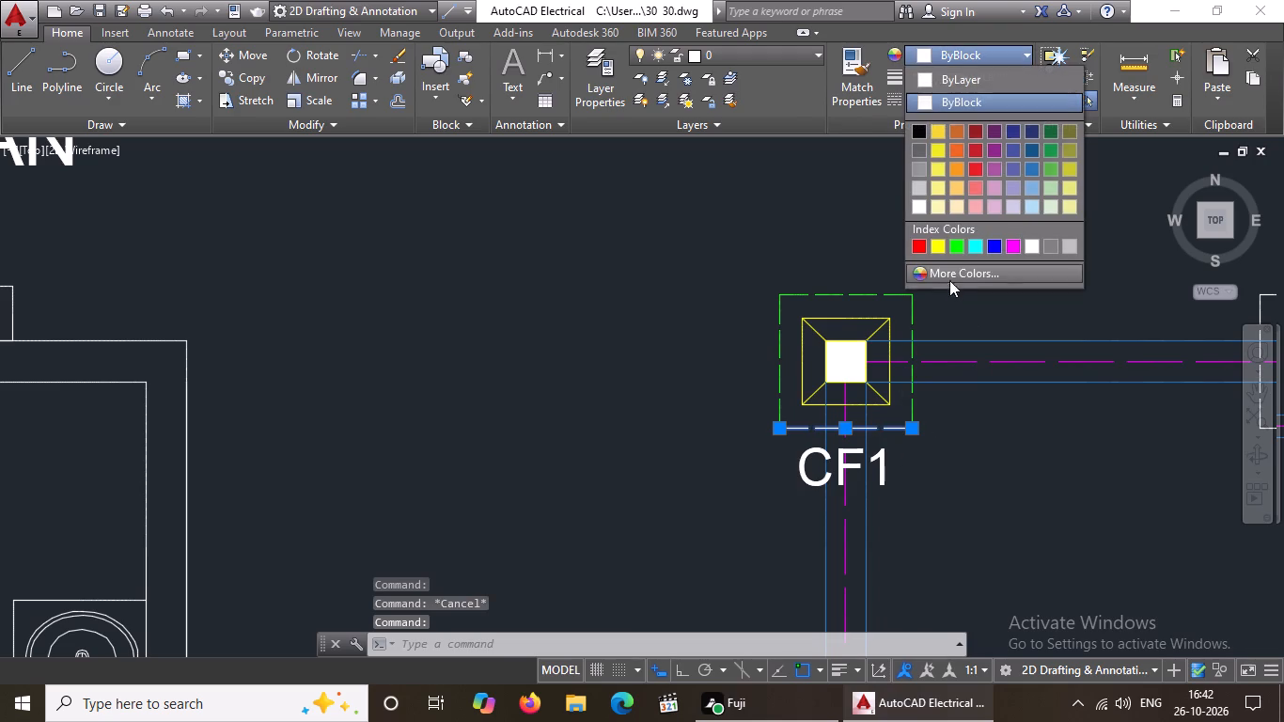
left_click_drag(953, 244, 952, 255)
scroll(921, 332, "down", 3)
key("Escape")
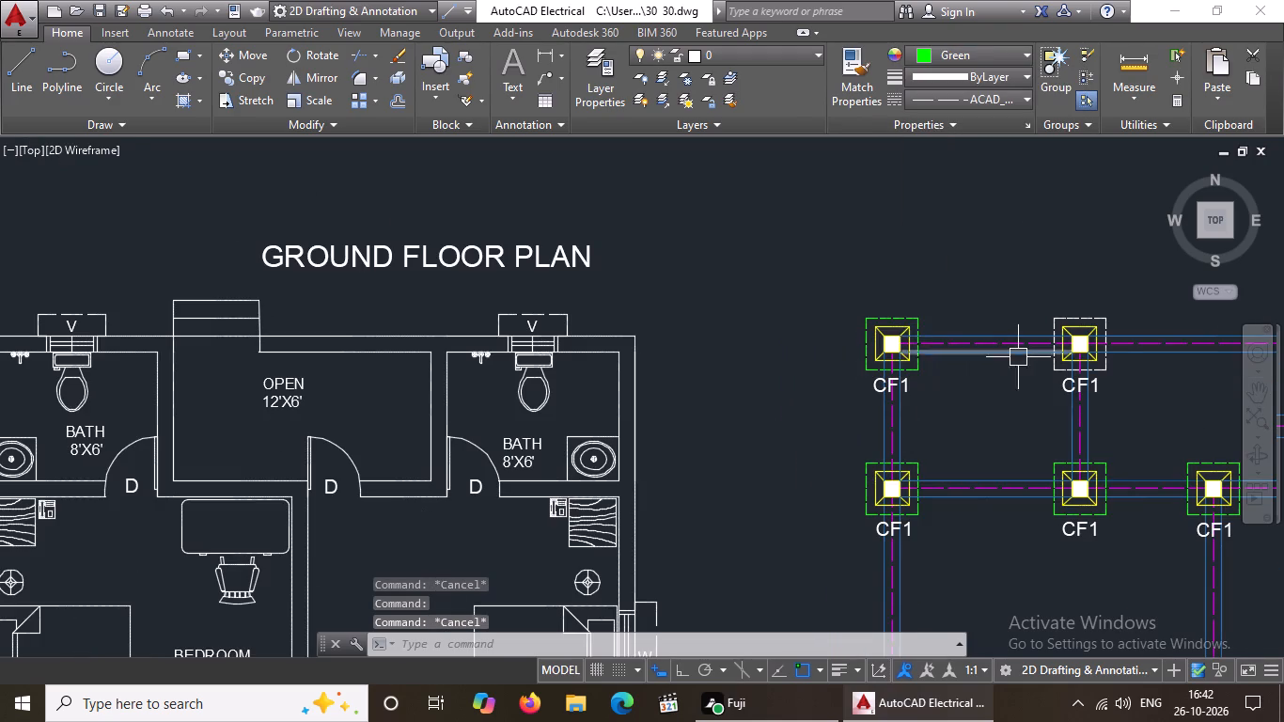
Recolour the top and right dashed outline edges of the second CF1 footing in the top row to green.
scroll(1159, 350, "up", 2)
scroll(987, 305, "up", 1)
left_click(974, 253)
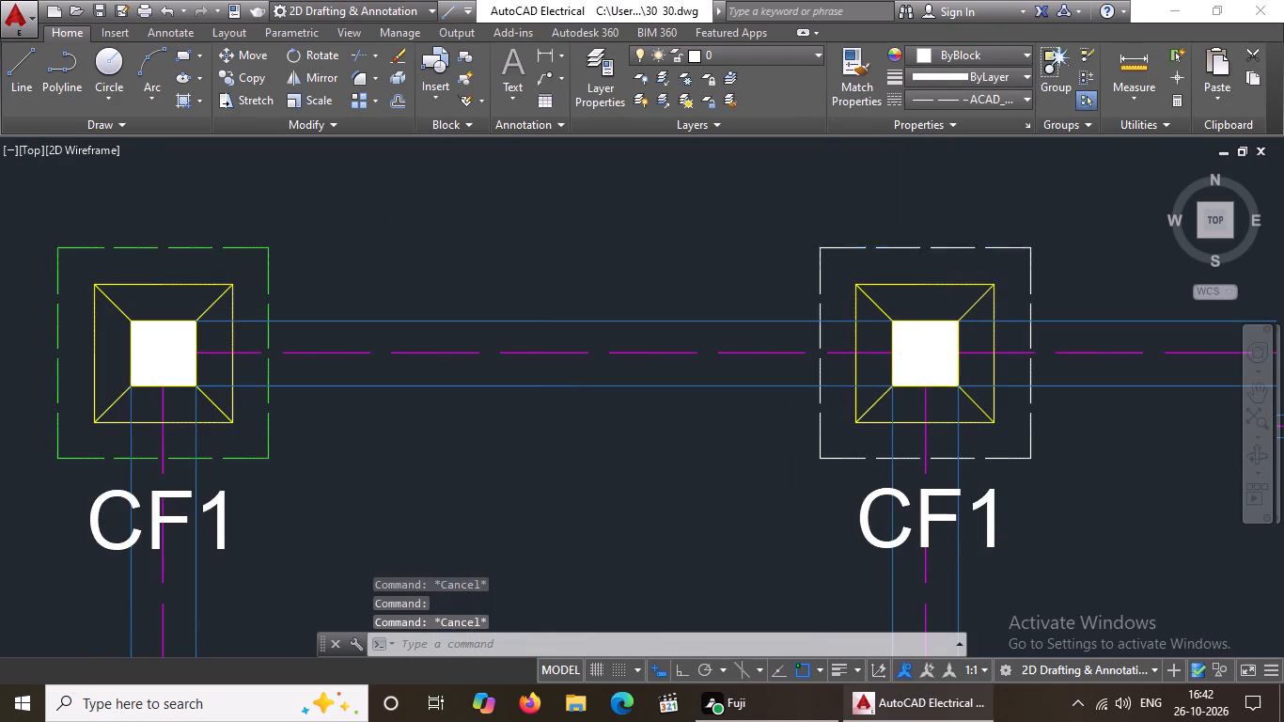
left_click(947, 49)
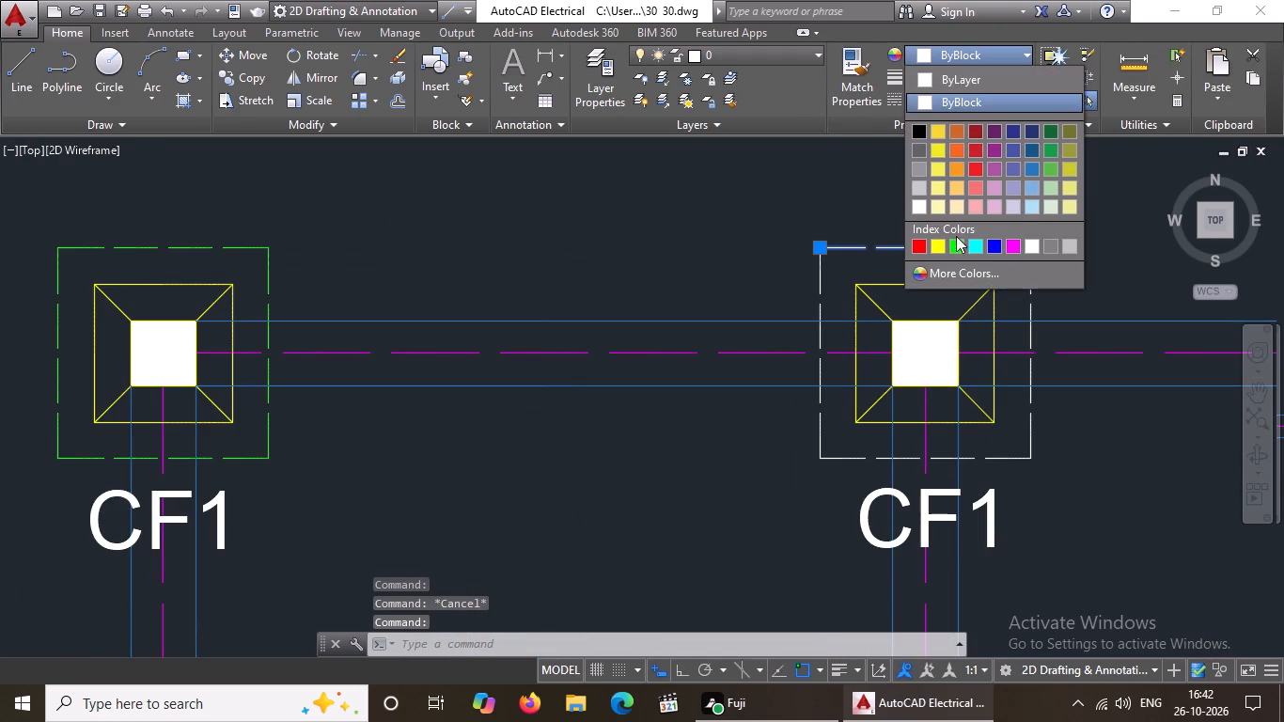
left_click(960, 249)
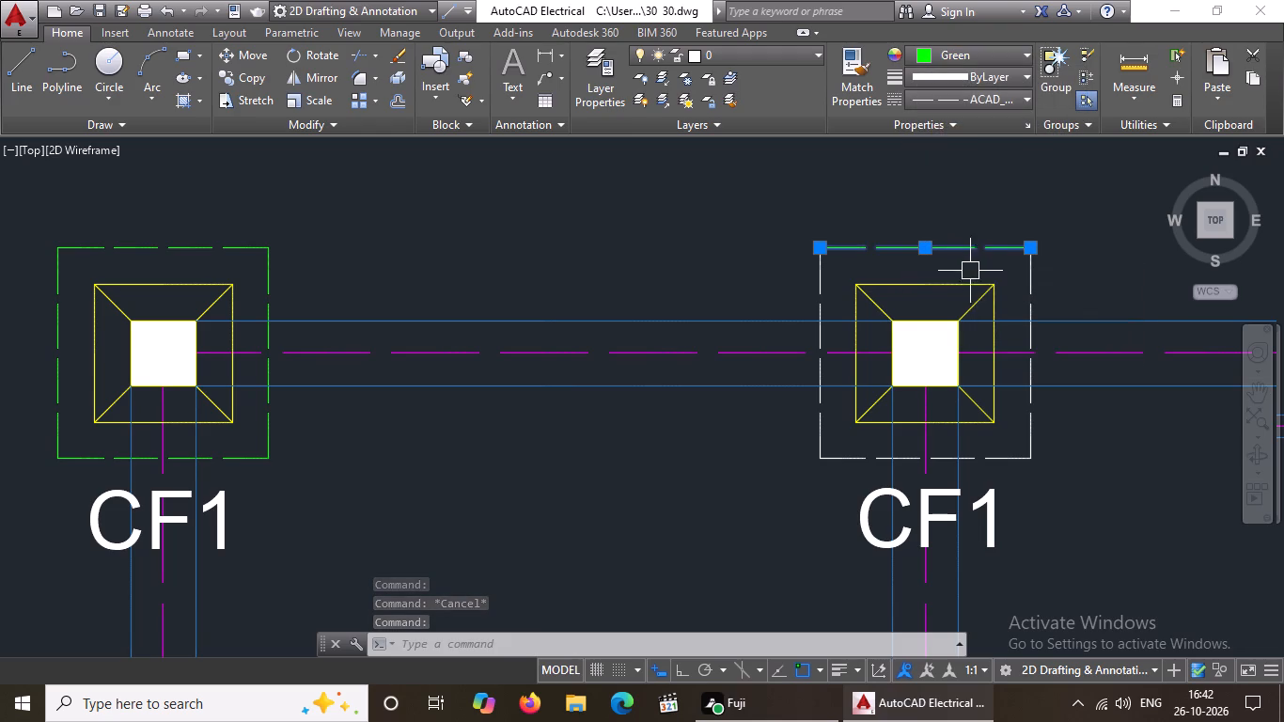
left_click(1030, 282)
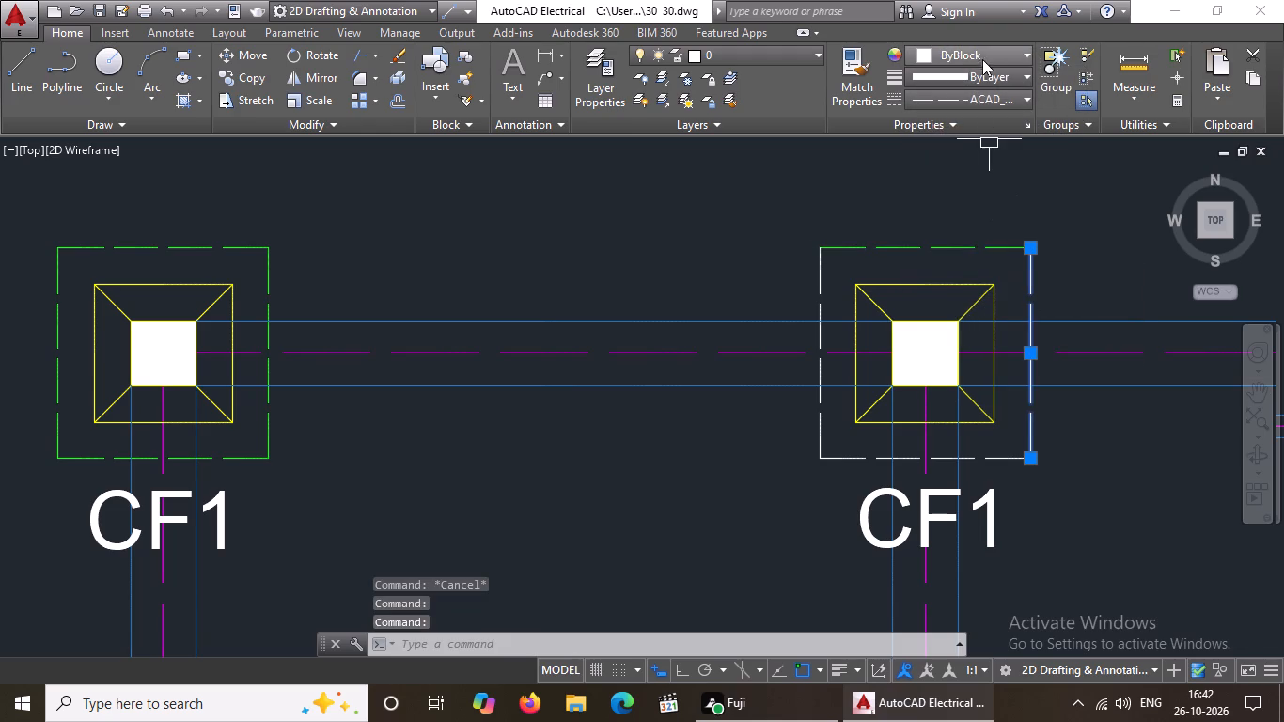
left_click(983, 55)
left_click(957, 243)
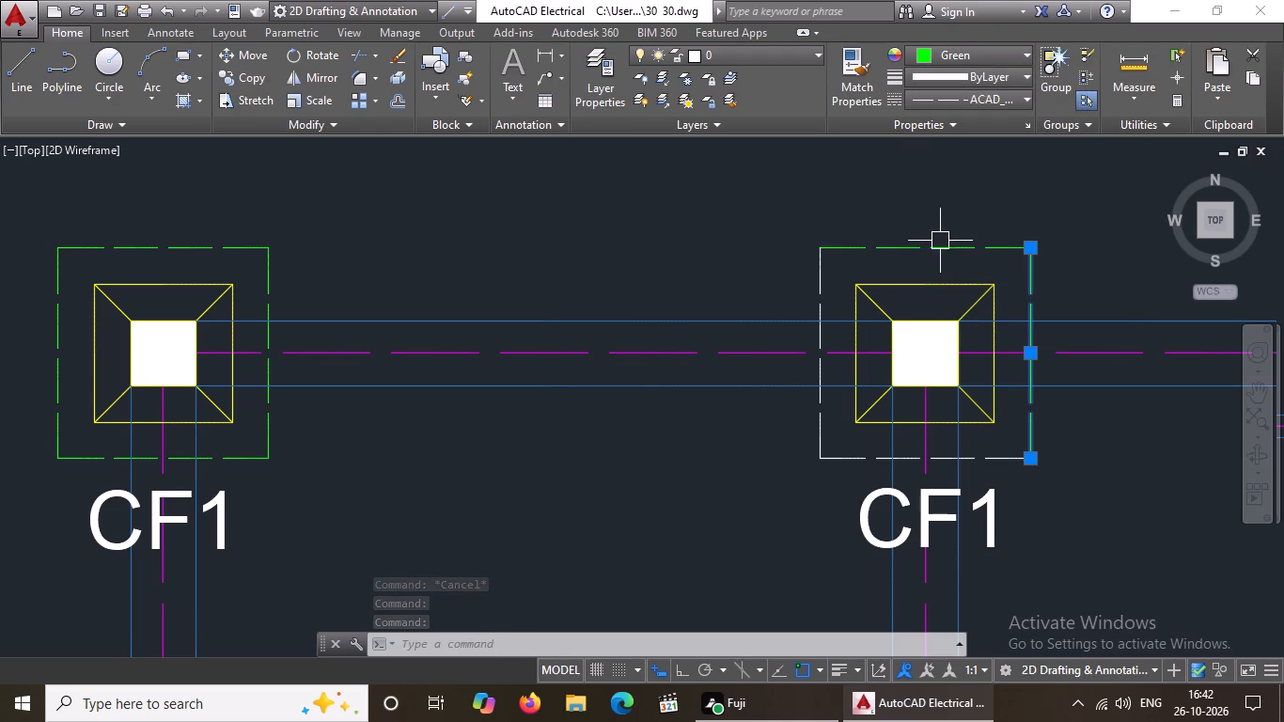
Recolour the left and bottom dashed outline edges of the second CF1 footing in the top row to green.
left_click(816, 286)
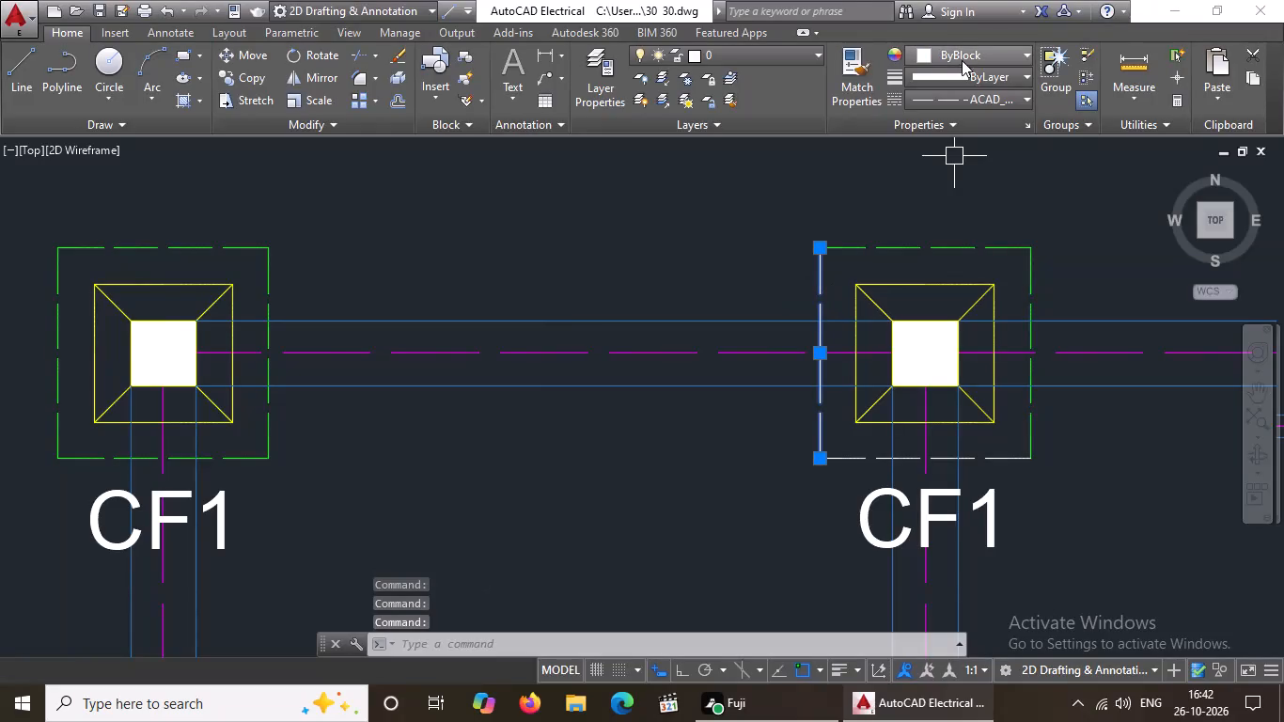
left_click(973, 49)
left_click(955, 238)
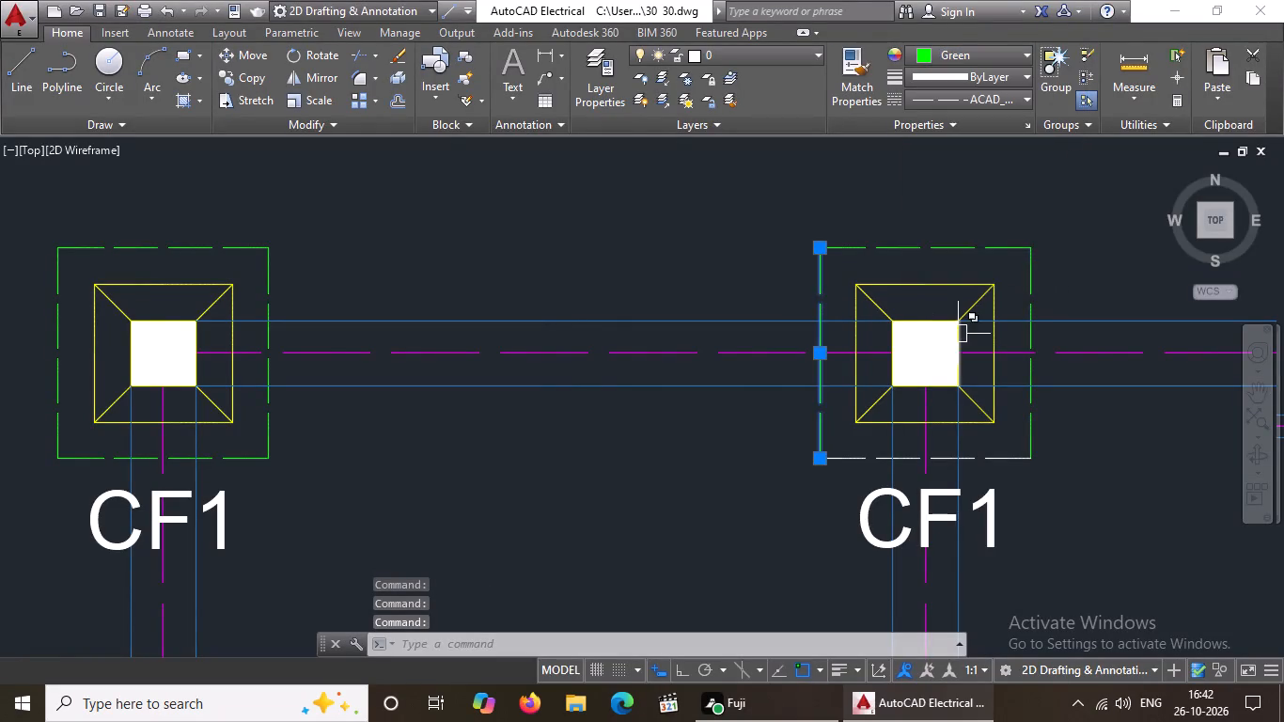
scroll(963, 332, "down", 4)
key("Escape")
scroll(963, 356, "up", 5)
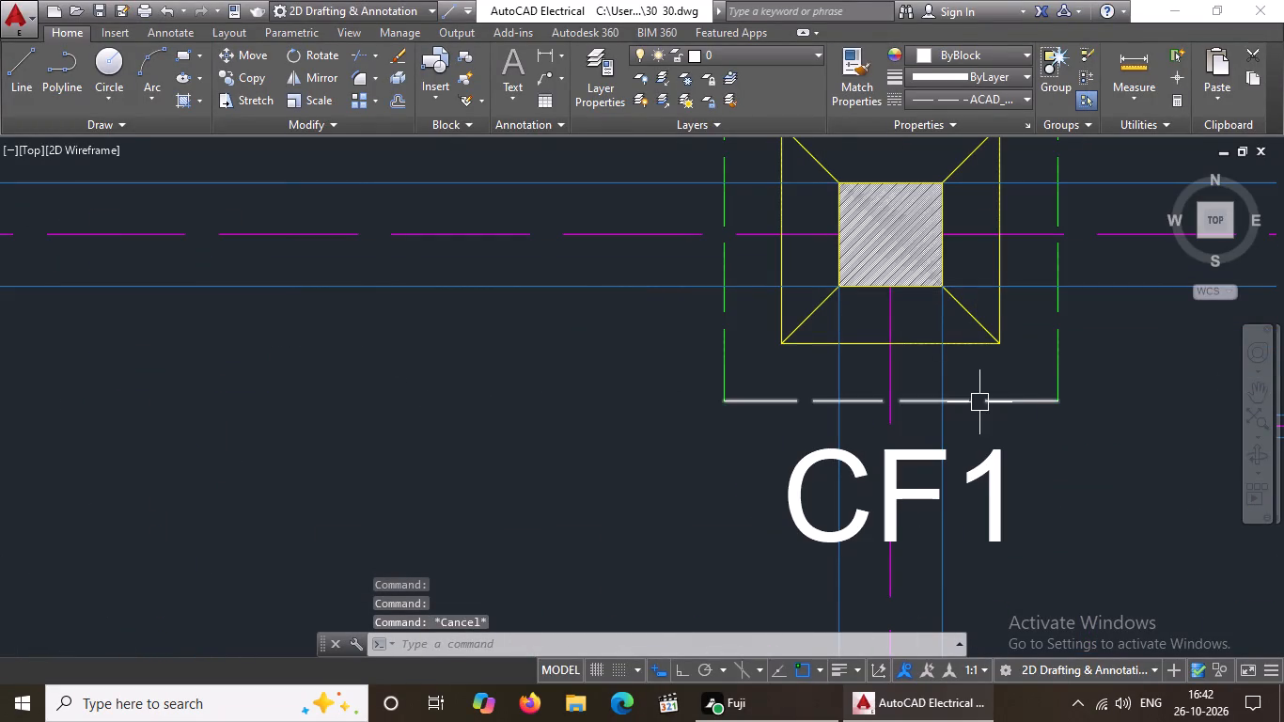
left_click_drag(979, 402, 982, 394)
left_click(942, 54)
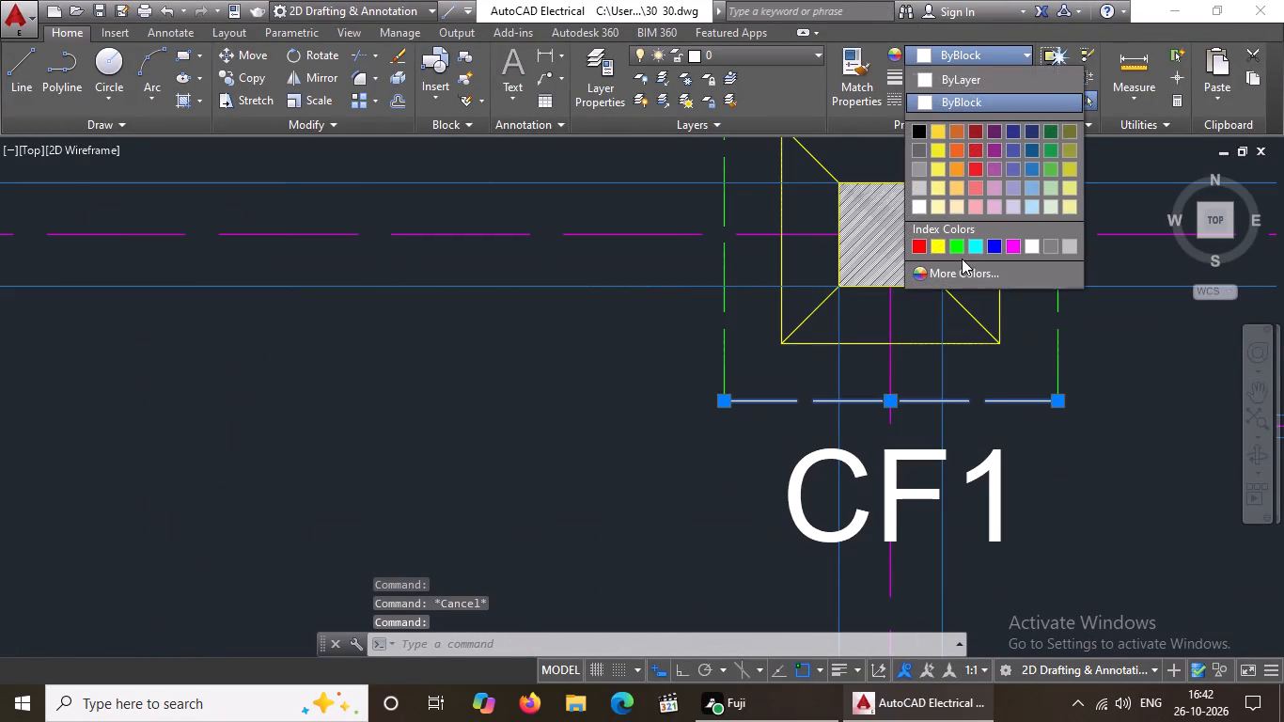
left_click(956, 243)
scroll(956, 256, "down", 6)
key("Escape")
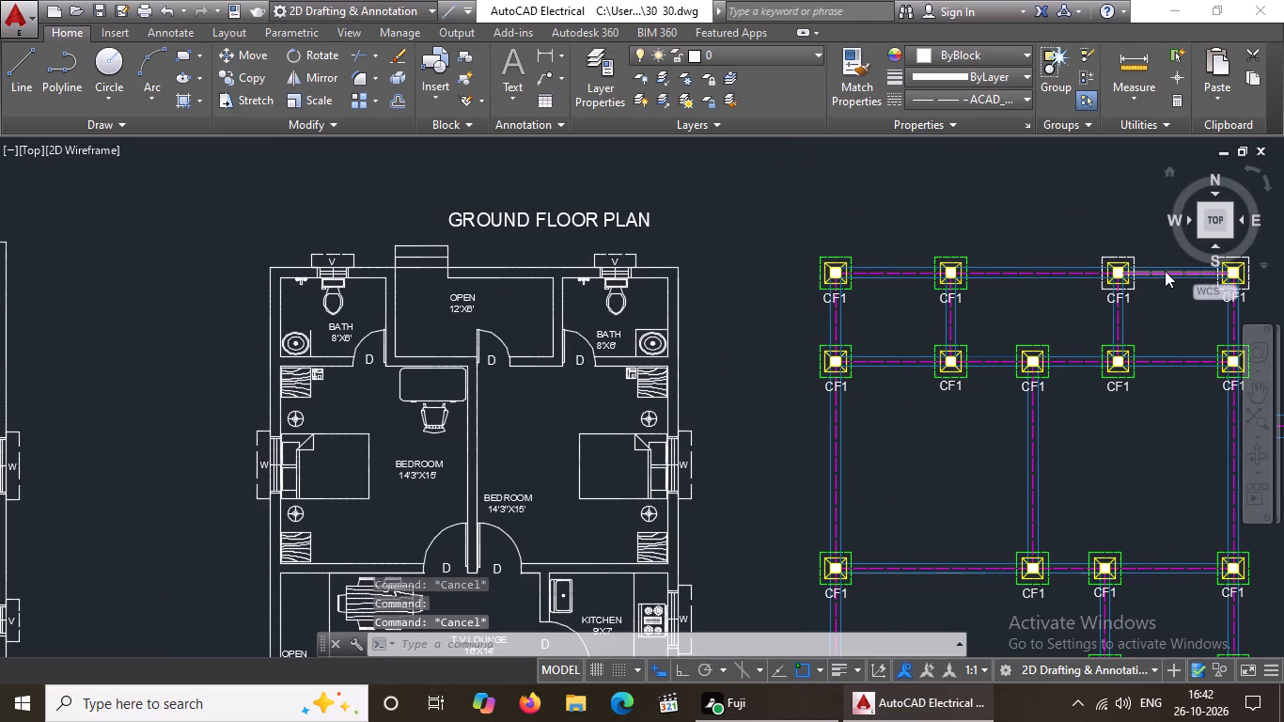
Recolour the bottom and left dashed outline edges of the third CF1 footing in the top row to green.
scroll(1135, 287, "down", 4)
scroll(1171, 310, "up", 4)
scroll(807, 281, "up", 3)
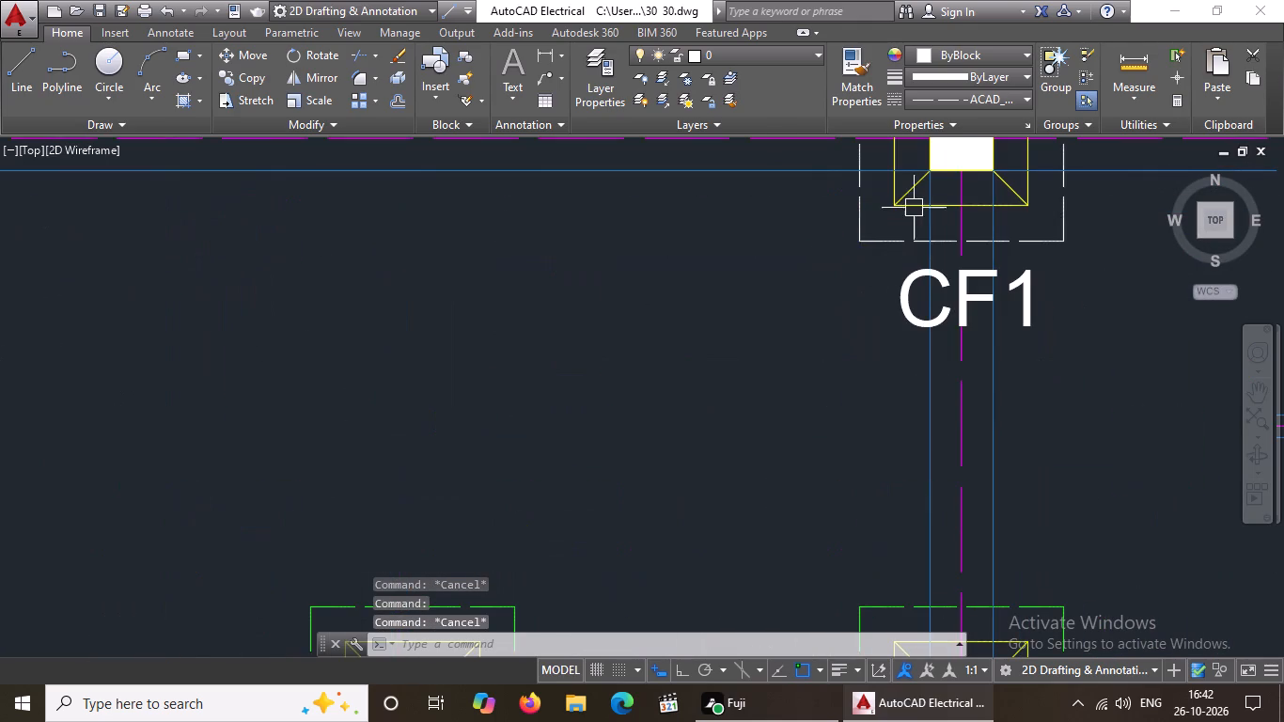
left_click(894, 249)
left_click(888, 248)
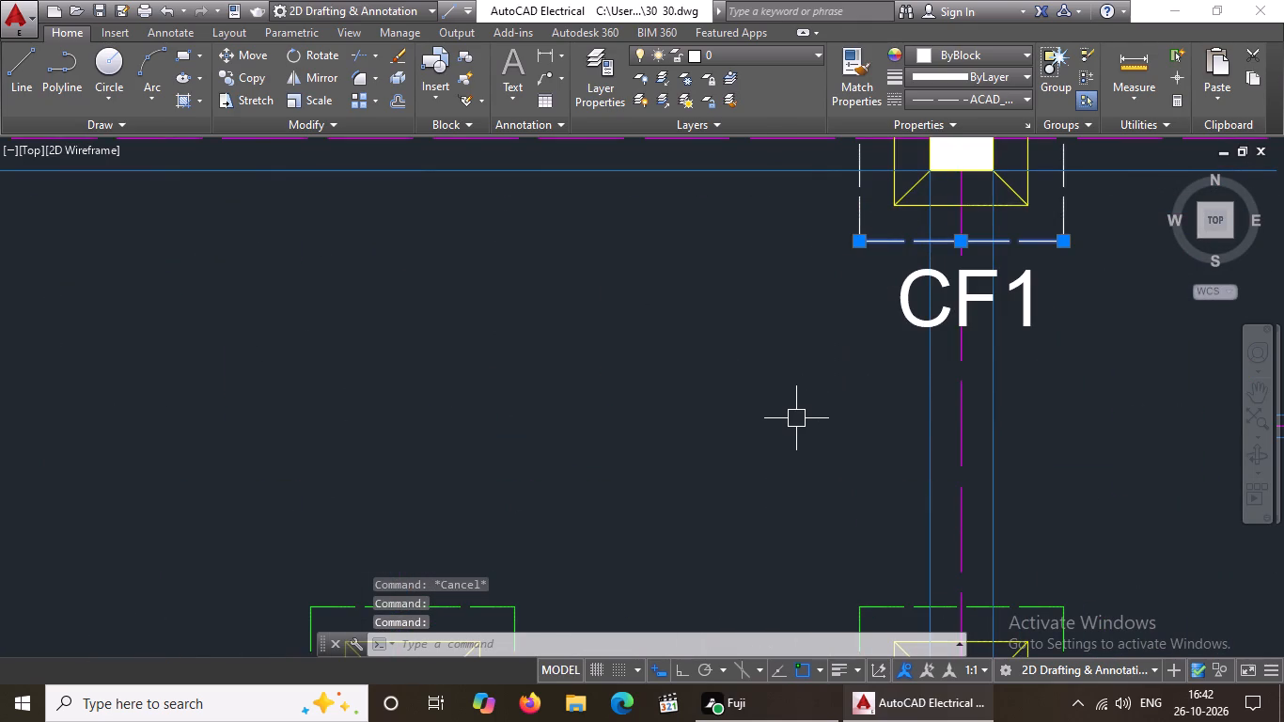
key("super+a")
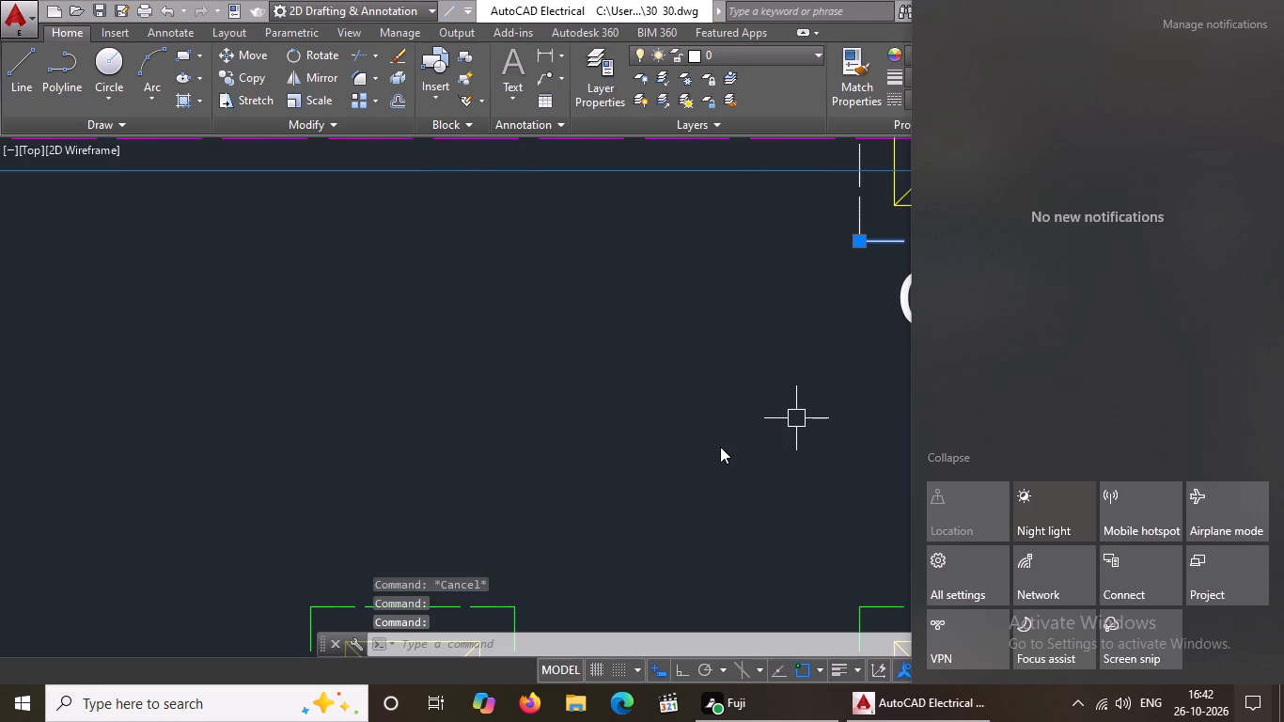
left_click(720, 447)
scroll(871, 357, "down", 2)
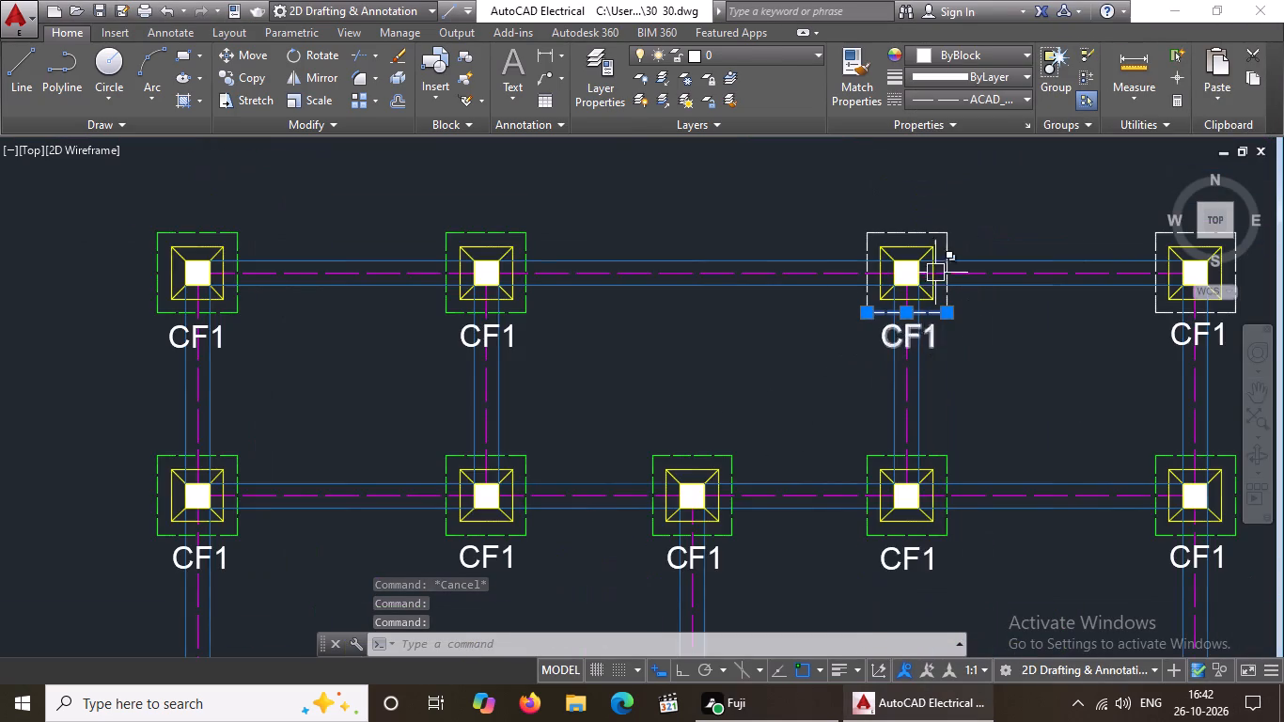
scroll(942, 207, "up", 1)
left_click(991, 50)
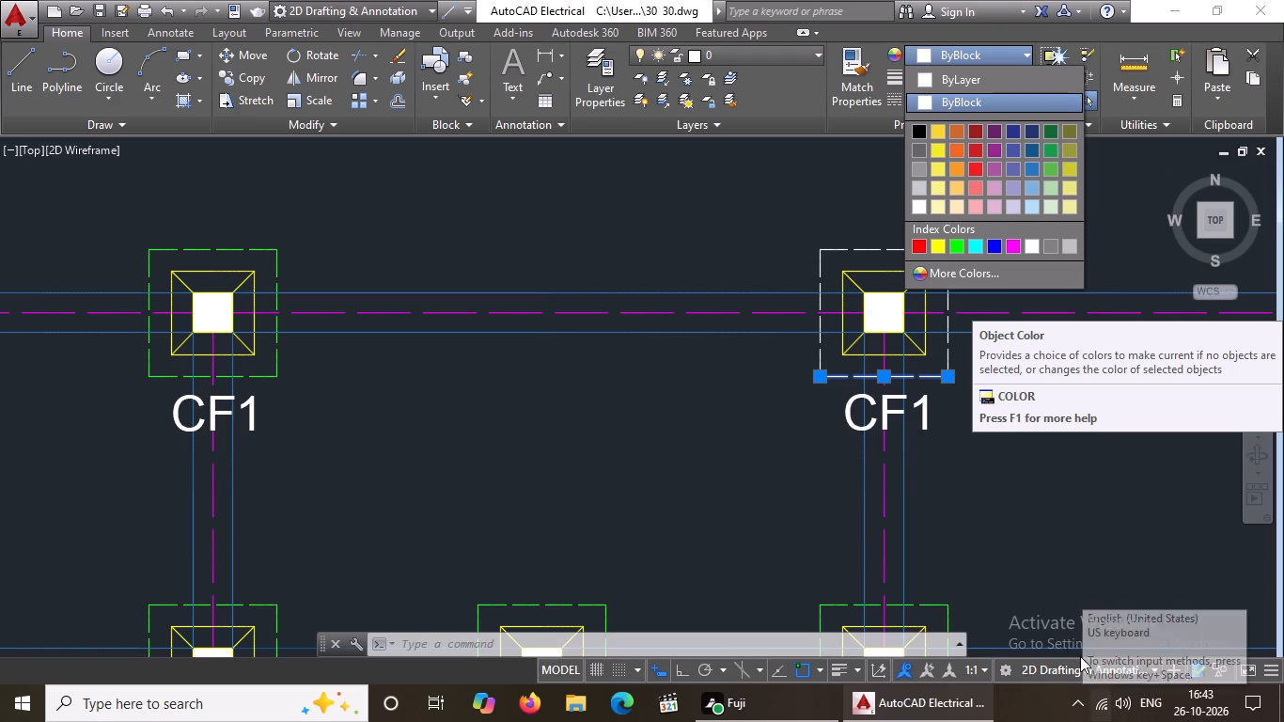
key("Escape")
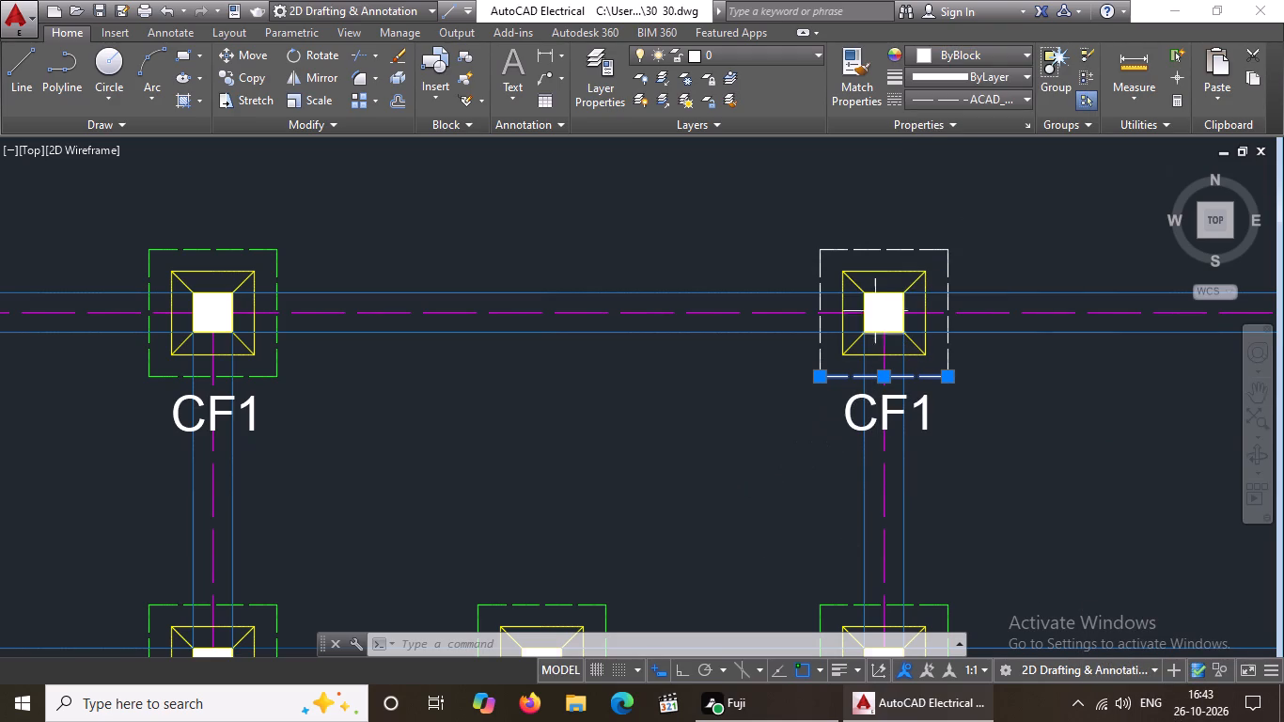
left_click(929, 58)
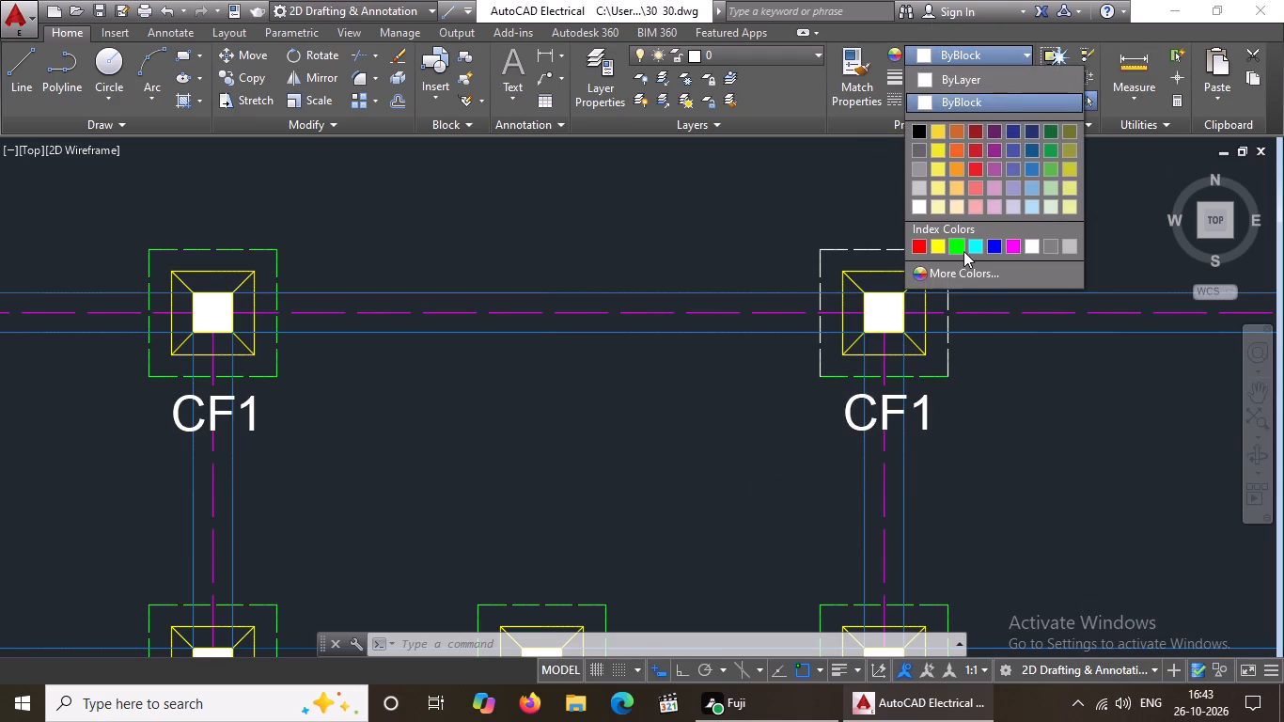
left_click(959, 239)
left_click(817, 356)
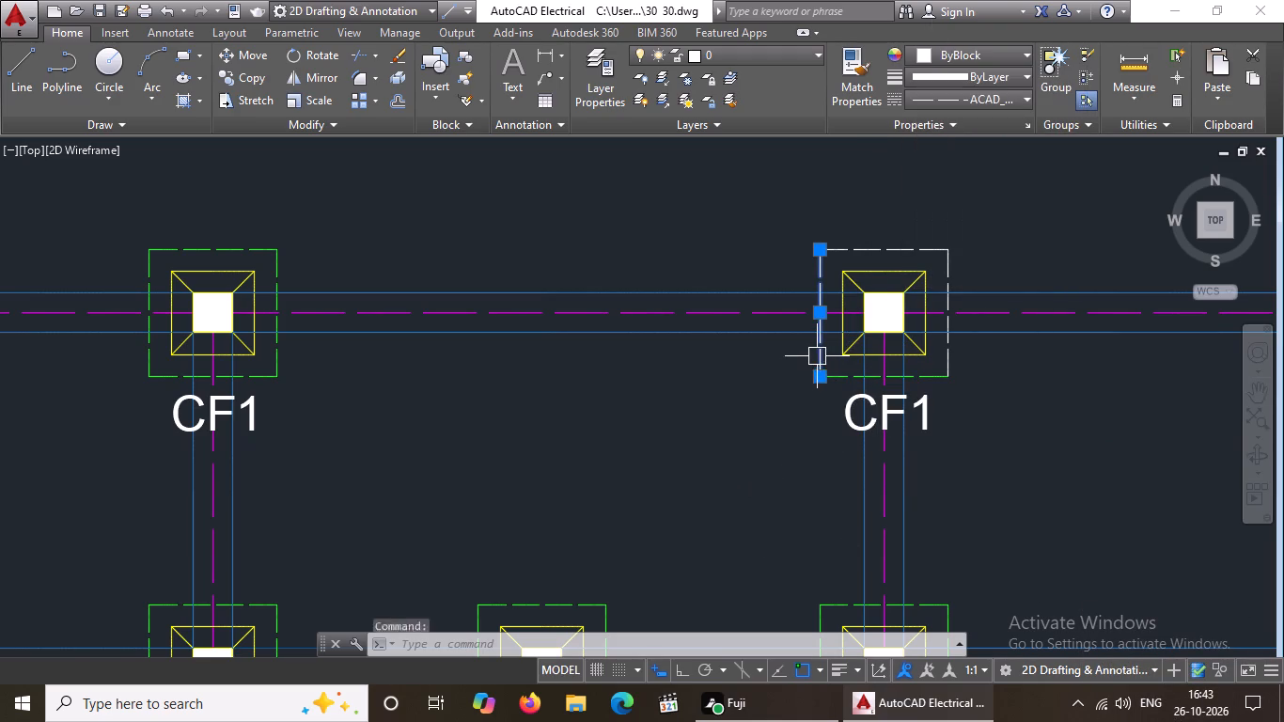
left_click(962, 44)
left_click(962, 50)
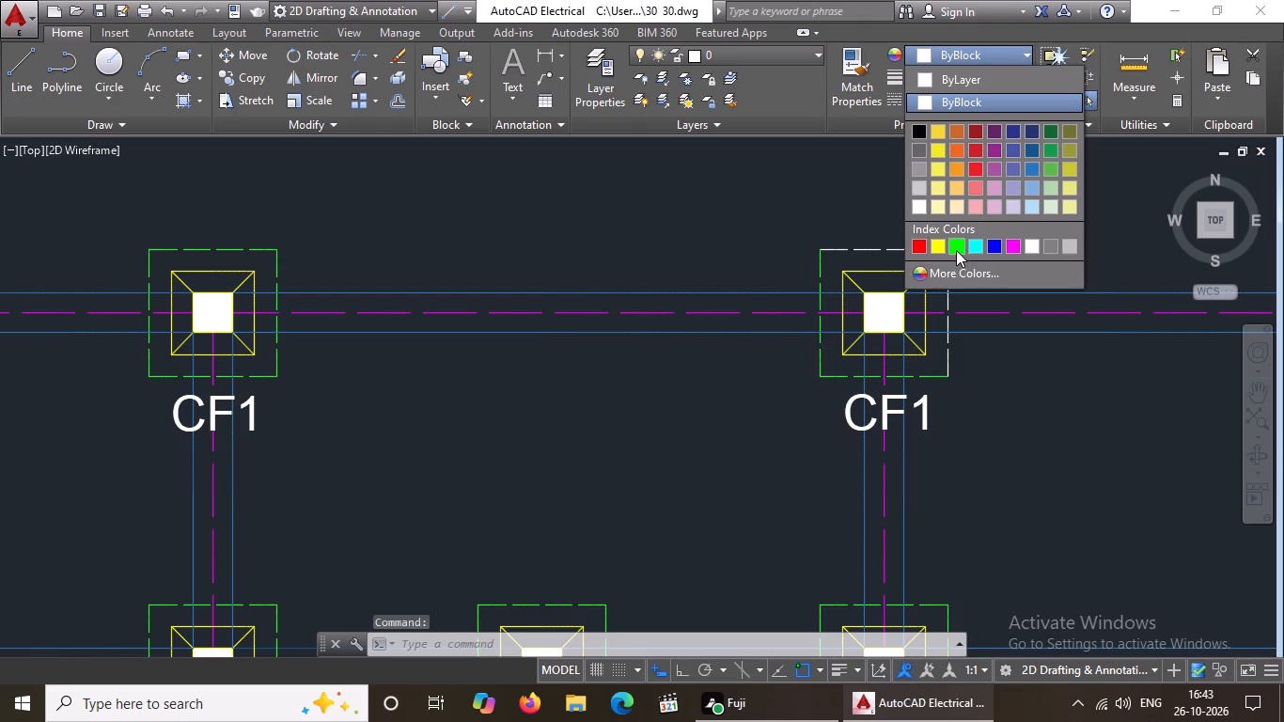
left_click(956, 250)
scroll(846, 323, "down", 3)
key("Escape")
Recolour the top and right dashed outline edges of the third CF1 footing in the top row to green.
scroll(867, 307, "up", 3)
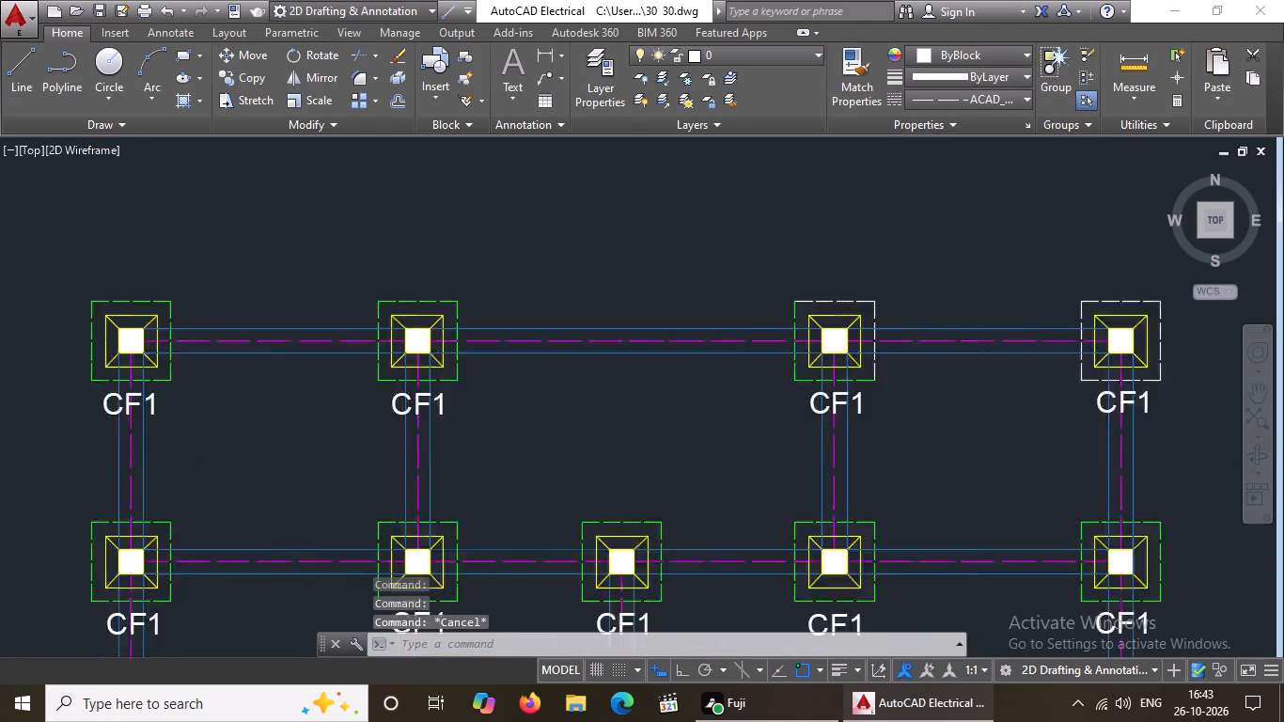
left_click(860, 292)
left_click(954, 40)
left_click(958, 57)
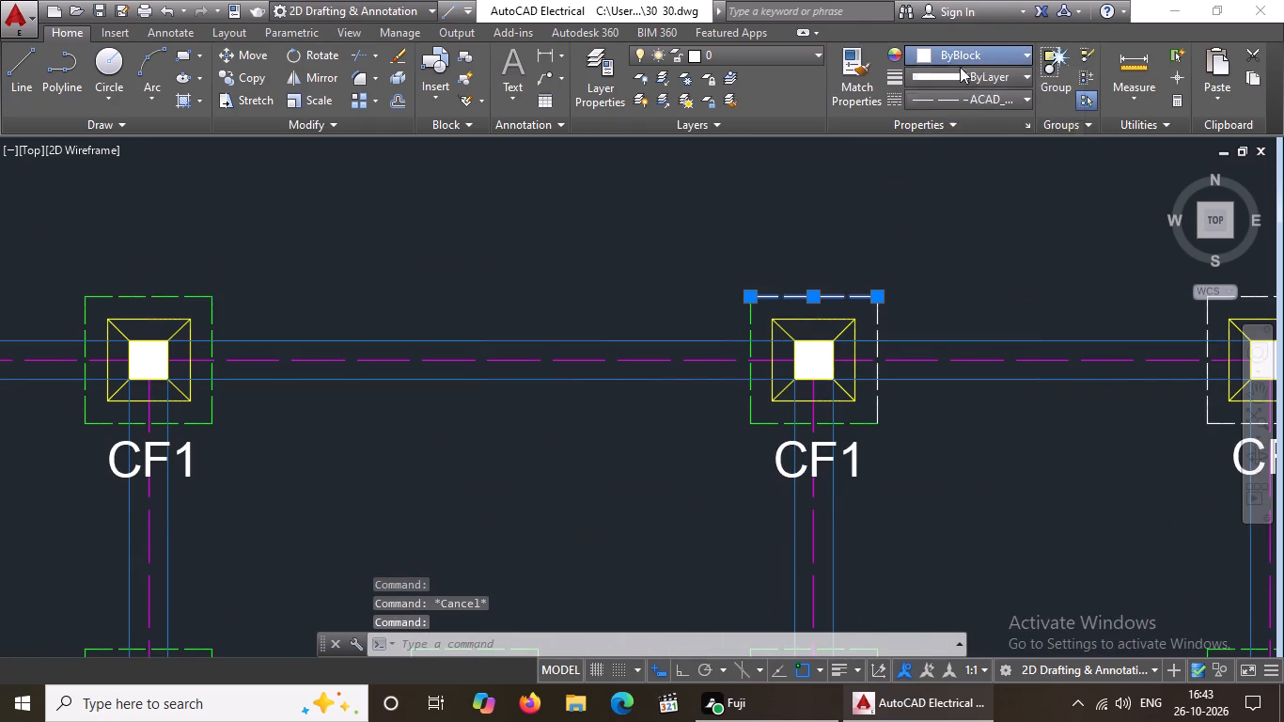
left_click(963, 243)
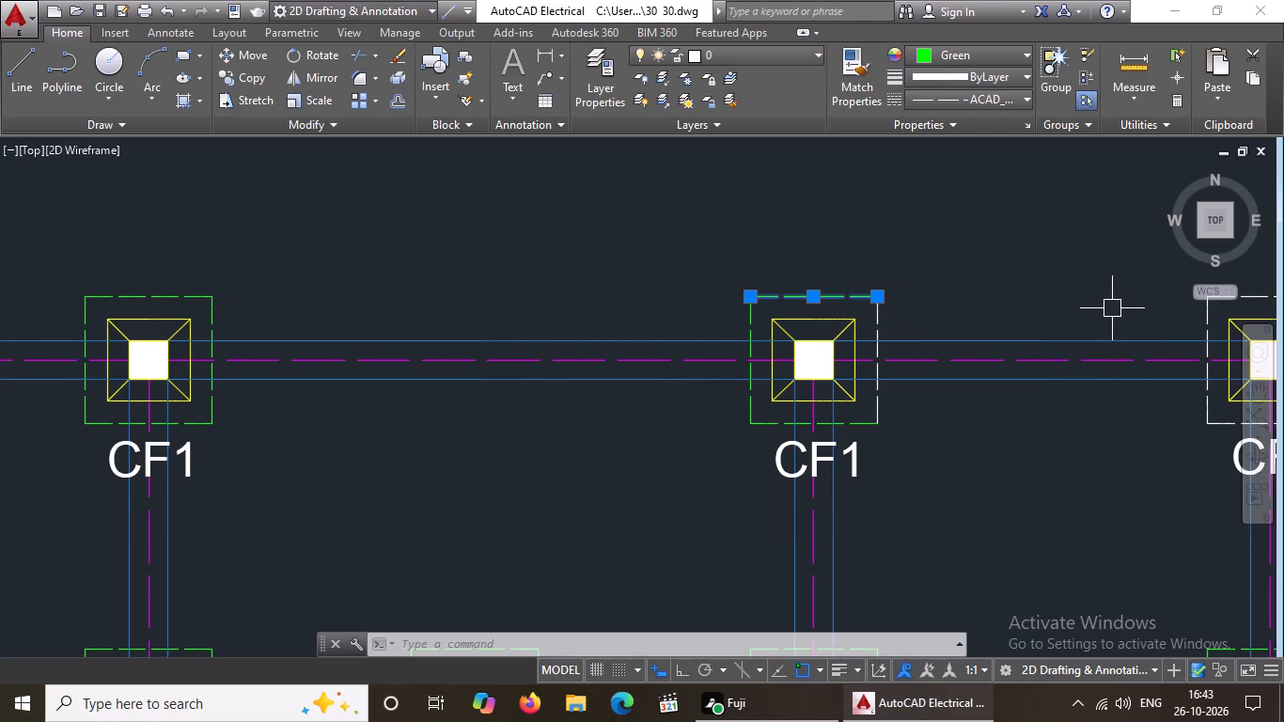
scroll(868, 337, "up", 3)
left_click(902, 268)
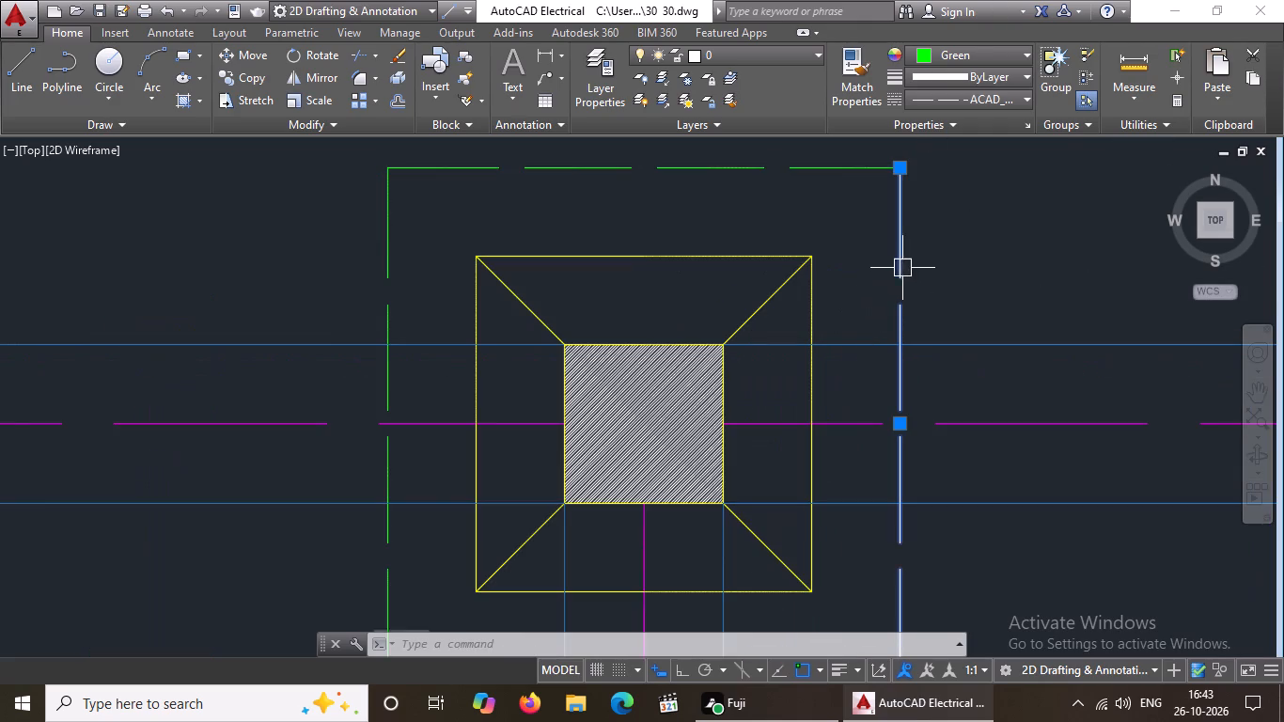
left_click(990, 49)
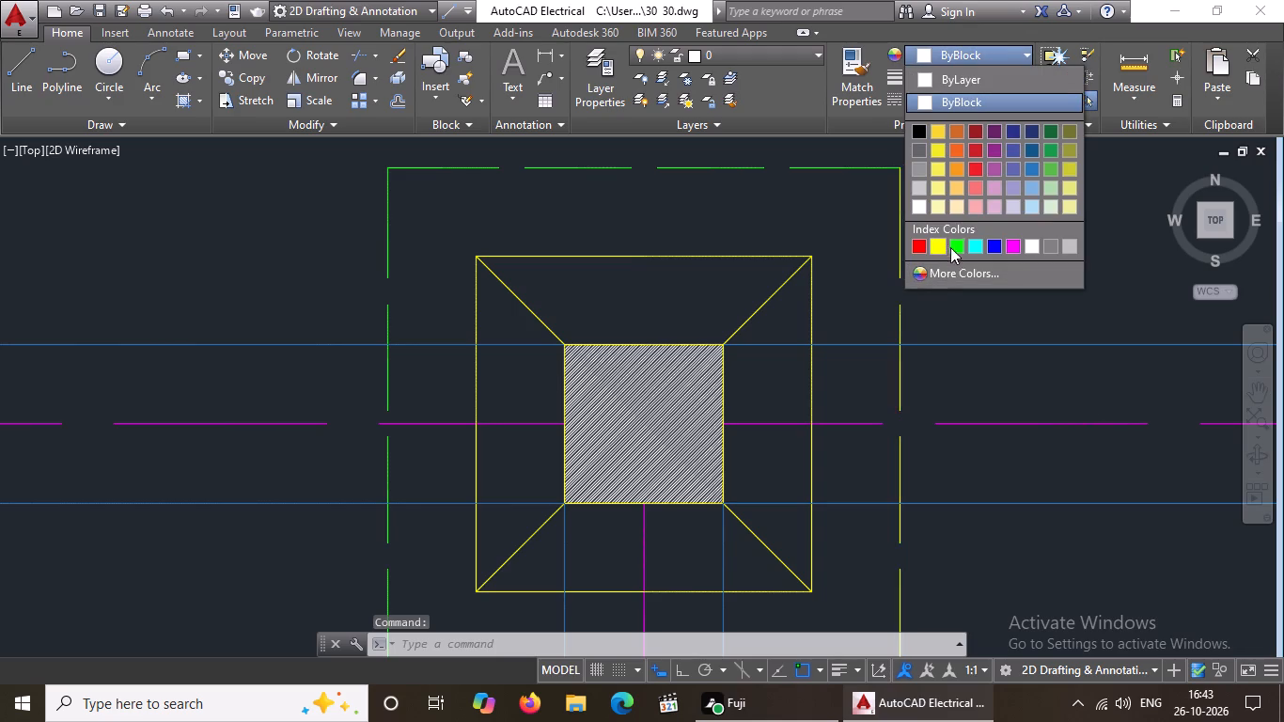
left_click(959, 249)
Recolour the left and top dashed outline edges of the fourth CF1 footing in the top row to green.
scroll(914, 289, "down", 7)
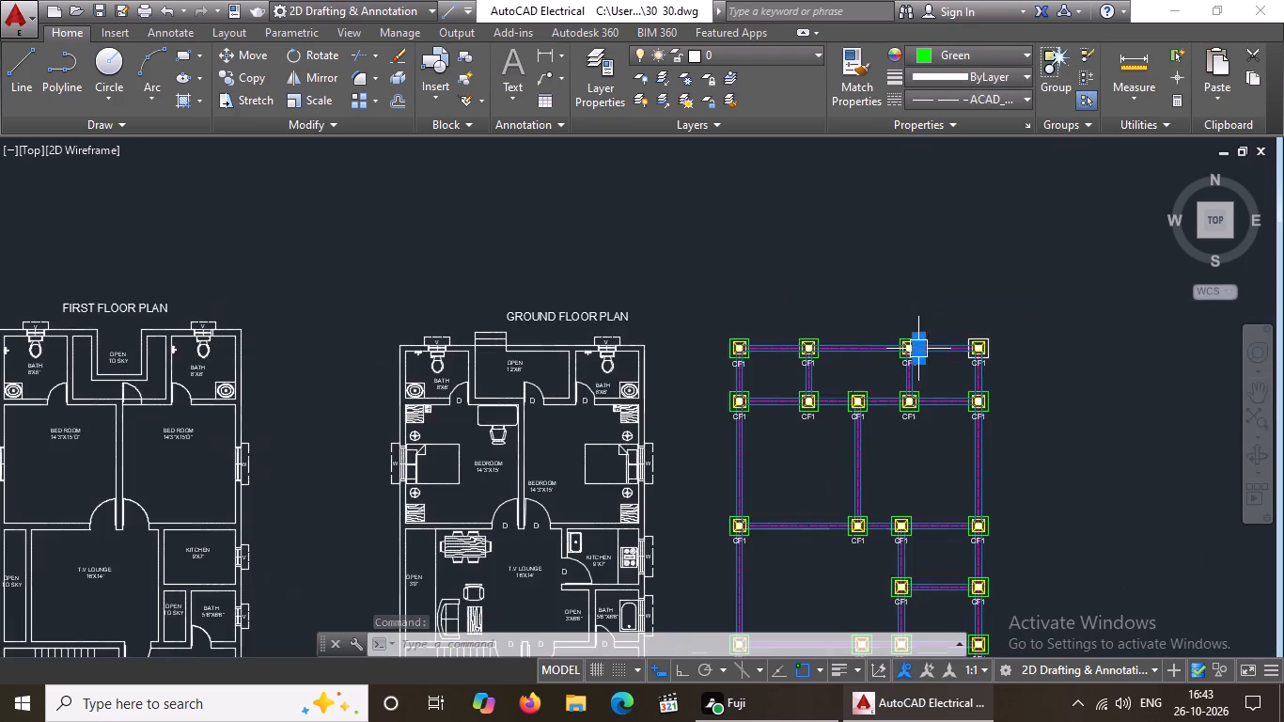
scroll(1006, 350, "up", 3)
scroll(823, 337, "up", 3)
left_click(926, 275)
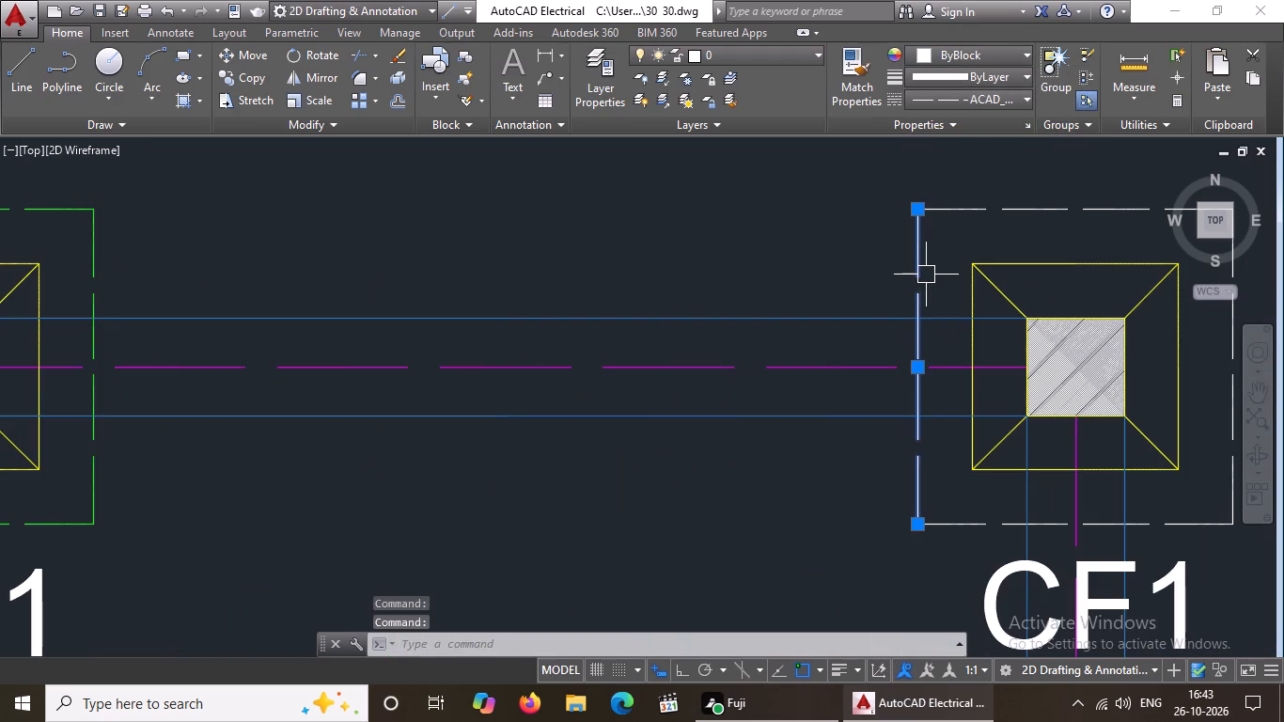
left_click(982, 55)
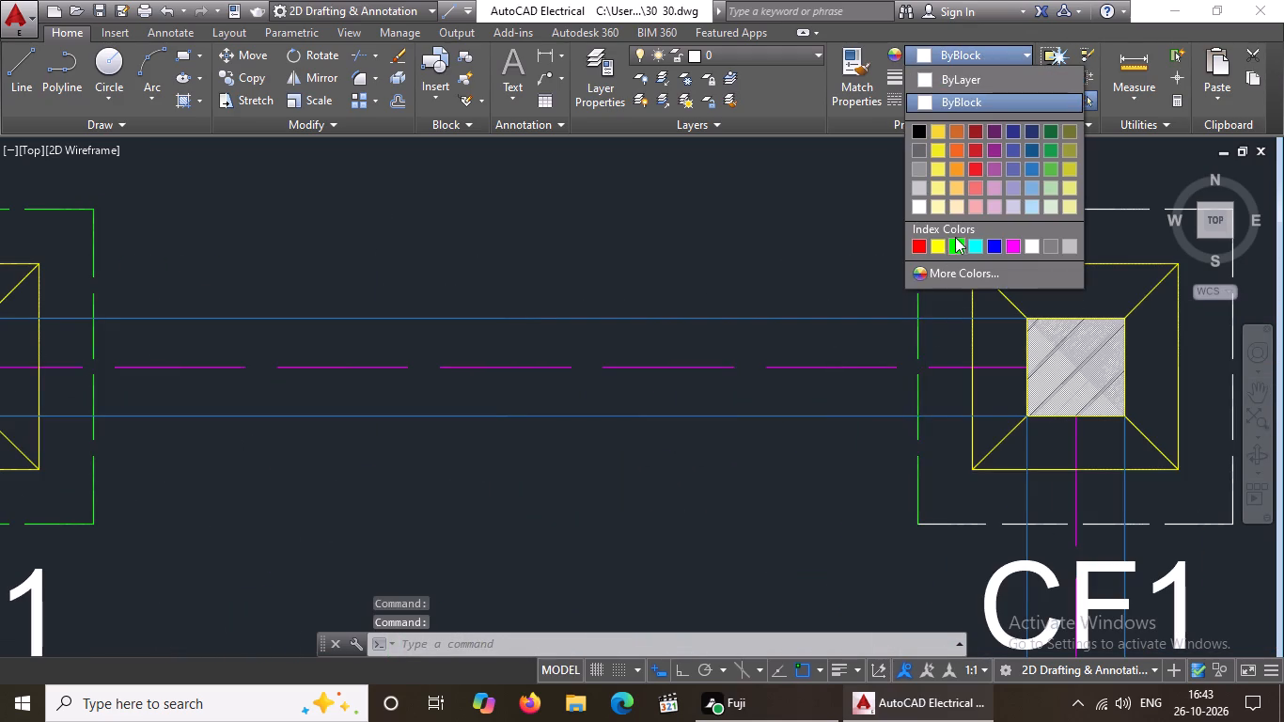
left_click_drag(955, 237, 955, 252)
scroll(959, 259, "down", 5)
key("Escape")
scroll(984, 246, "up", 4)
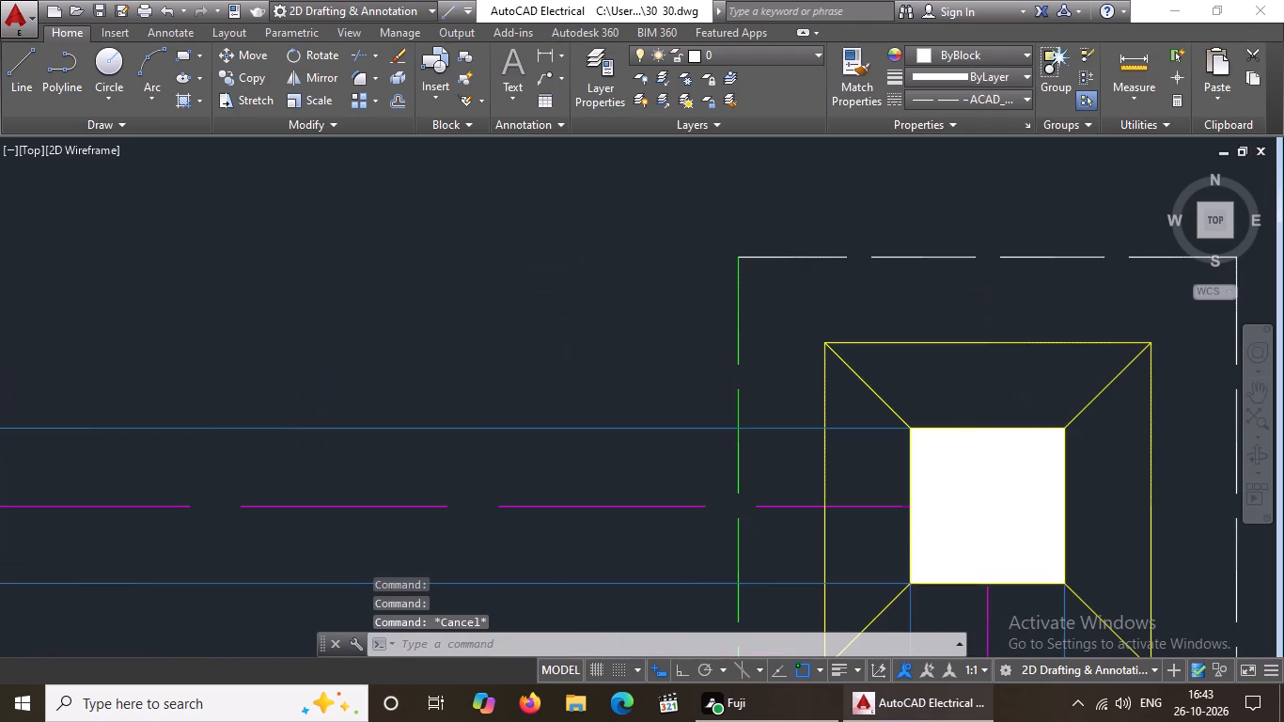
left_click(977, 259)
left_click(969, 44)
left_click(969, 48)
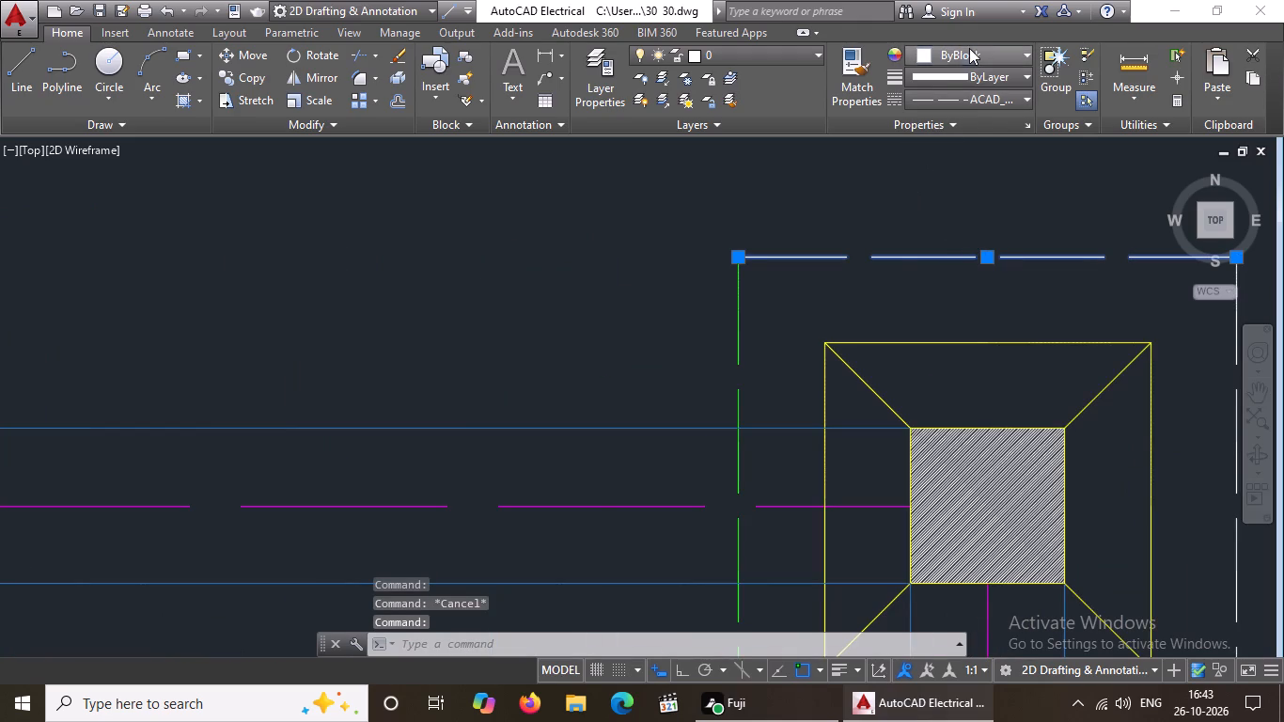
left_click(956, 248)
Recolour the right and bottom dashed outline edges of the fourth CF1 footing in the top row to green.
scroll(950, 268, "down", 5)
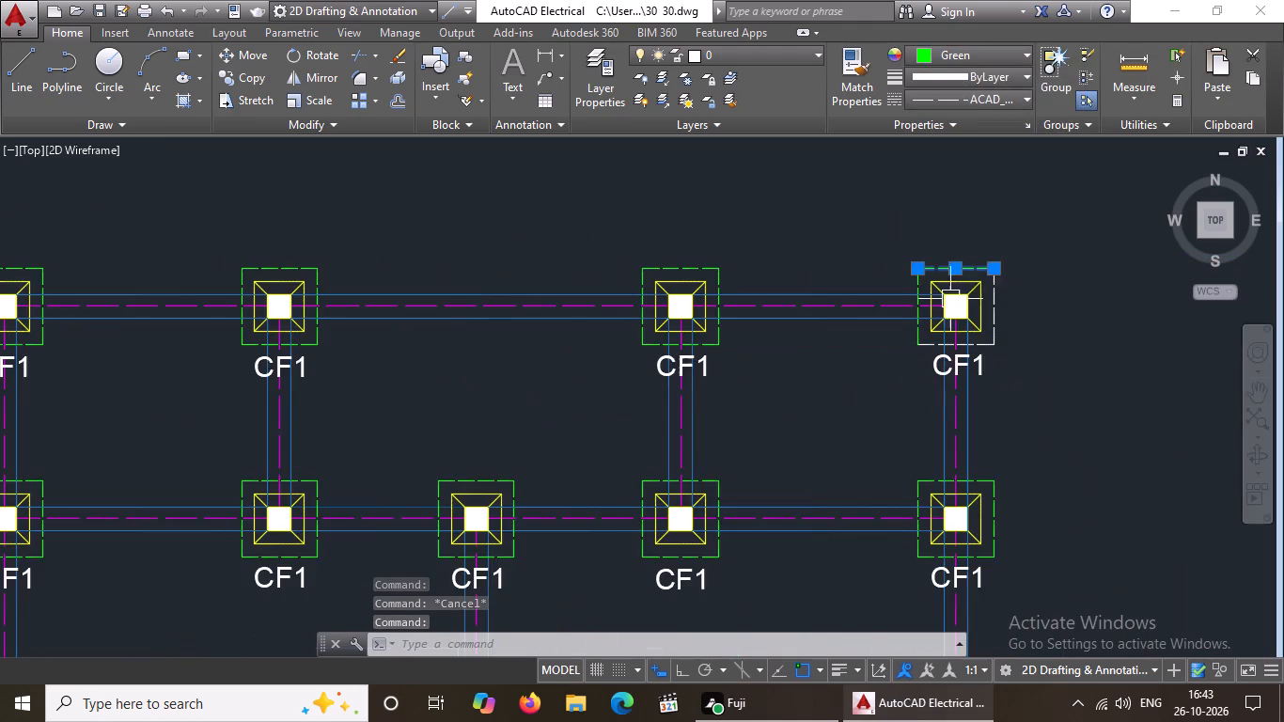
scroll(1013, 294, "up", 3)
left_click(928, 338)
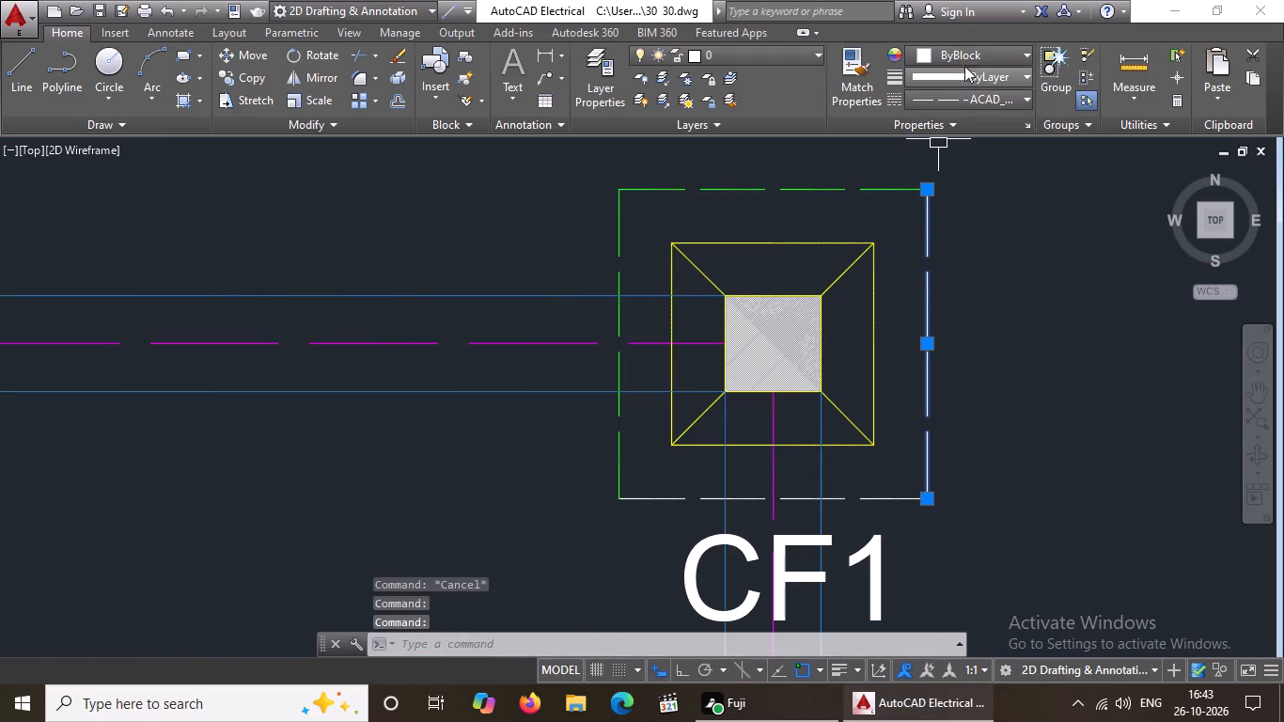
left_click(967, 57)
left_click(951, 253)
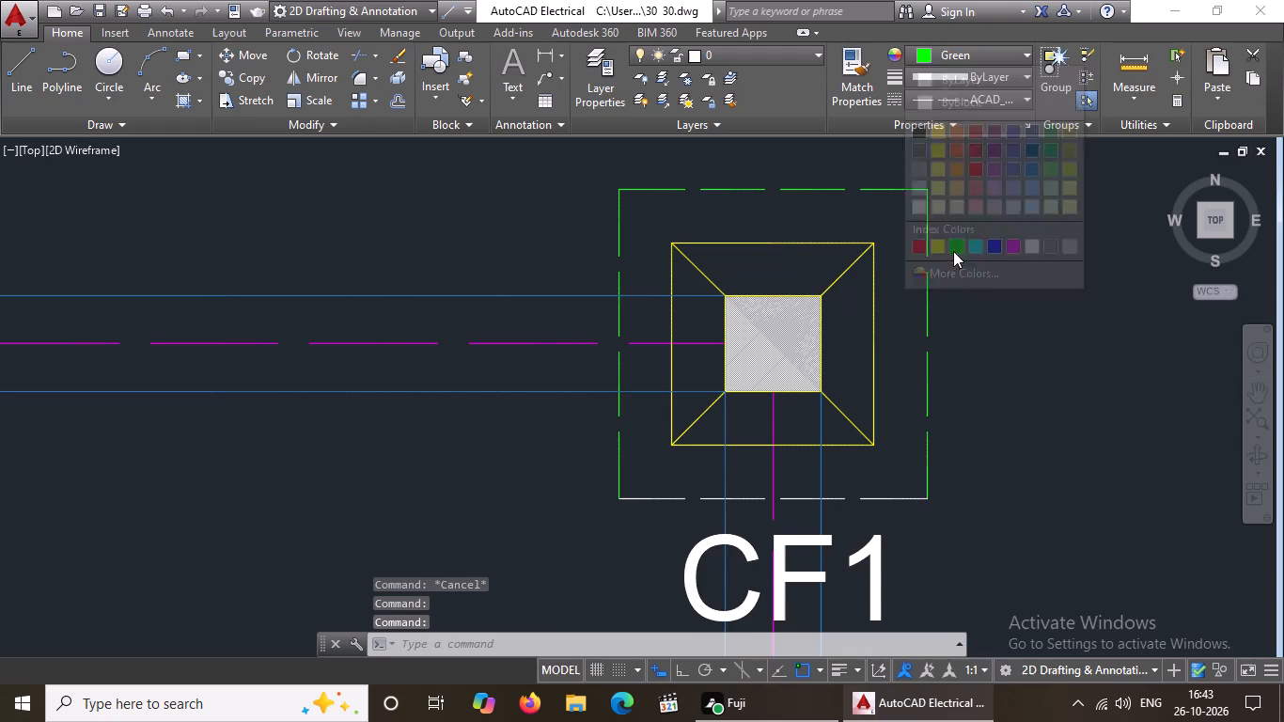
scroll(951, 252, "down", 4)
scroll(919, 343, "up", 3)
scroll(909, 188, "down", 2)
scroll(909, 170, "up", 3)
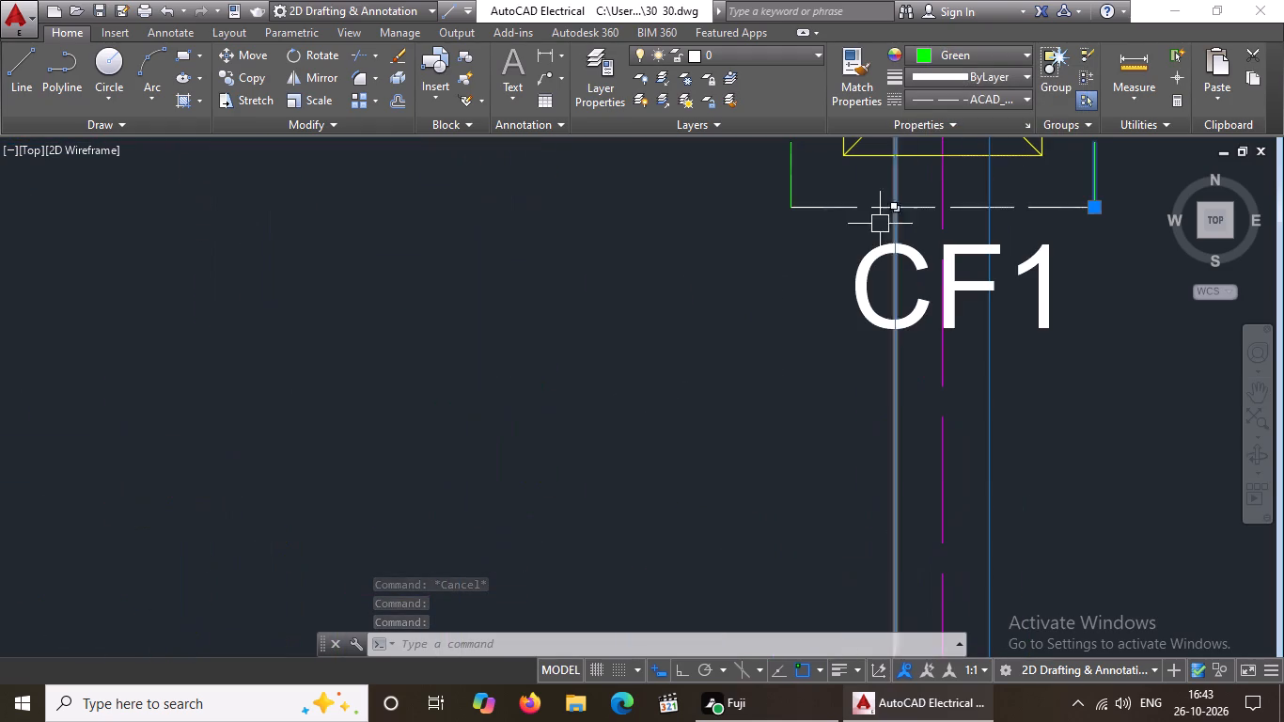
left_click(863, 207)
left_click(972, 50)
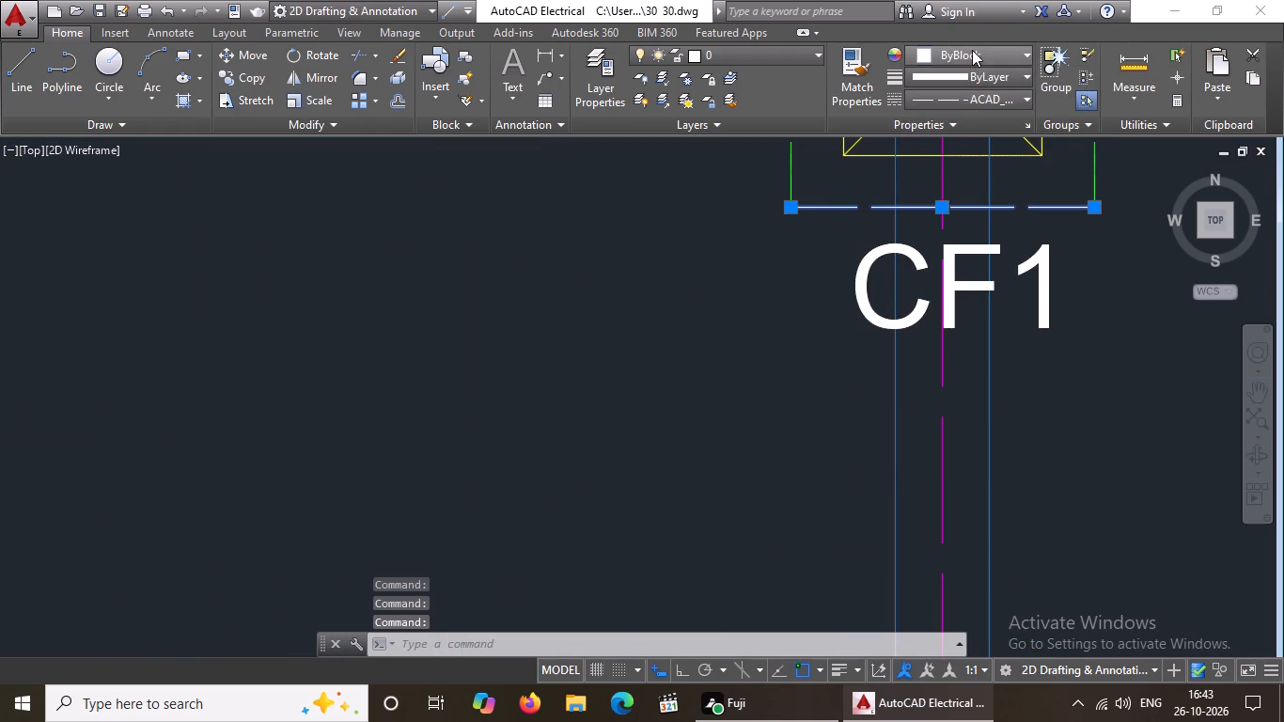
left_click(960, 244)
scroll(961, 259, "down", 5)
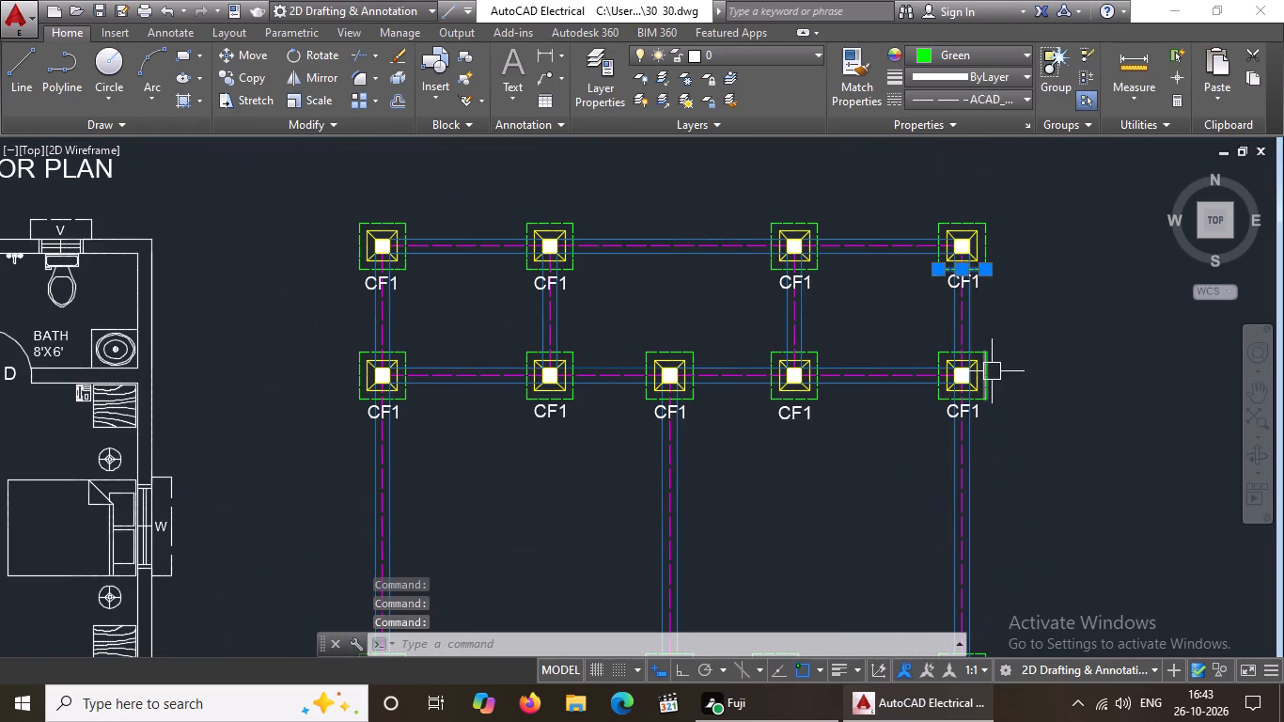
scroll(989, 347, "down", 1)
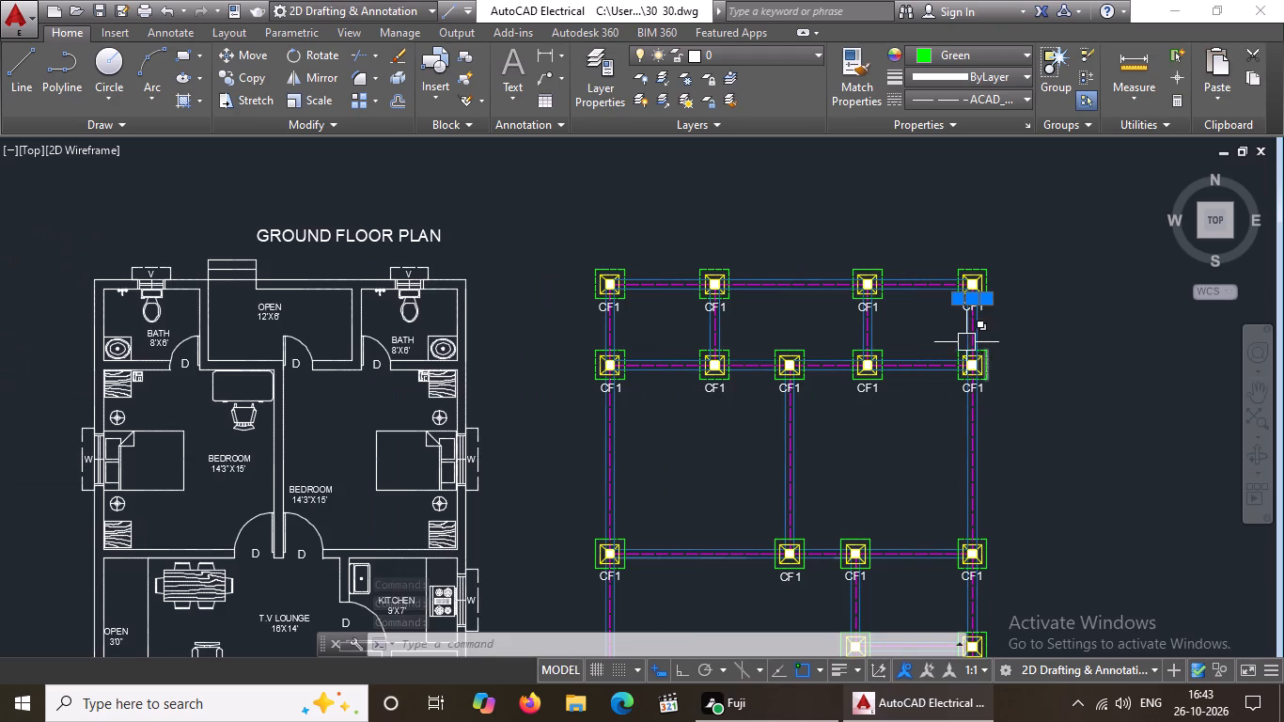
scroll(957, 335, "down", 3)
scroll(922, 380, "up", 2)
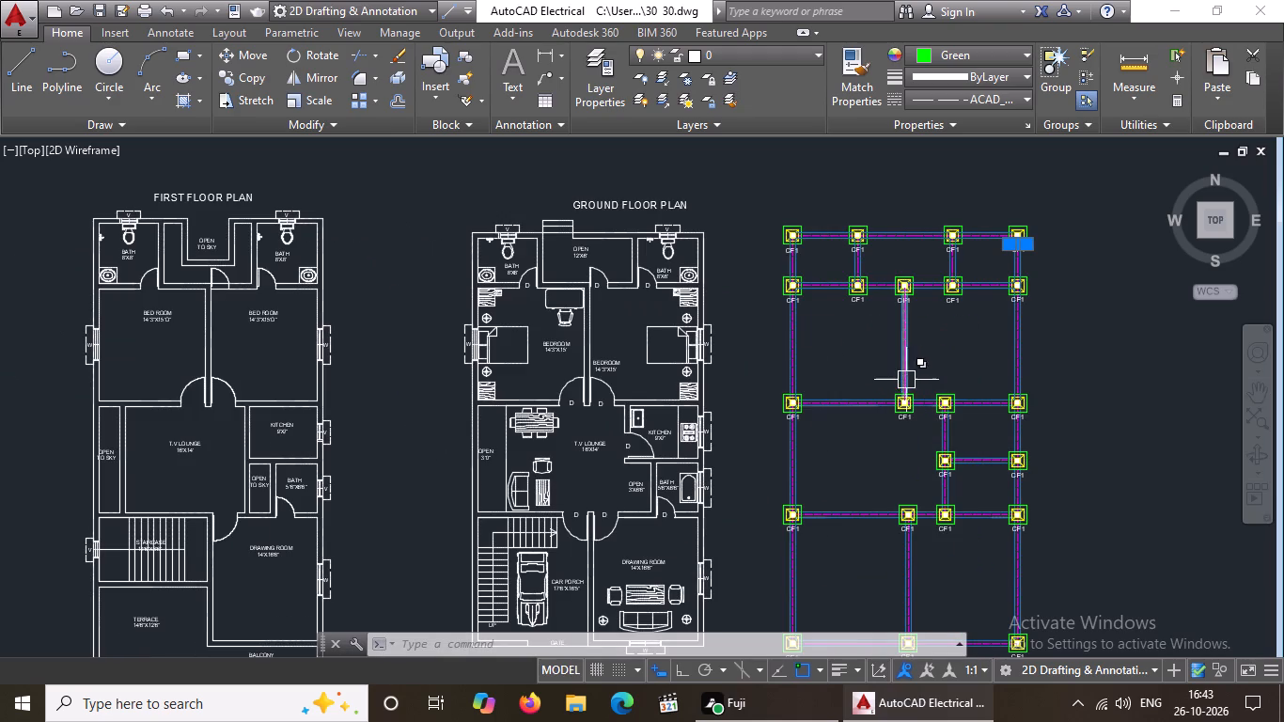
key("Escape")
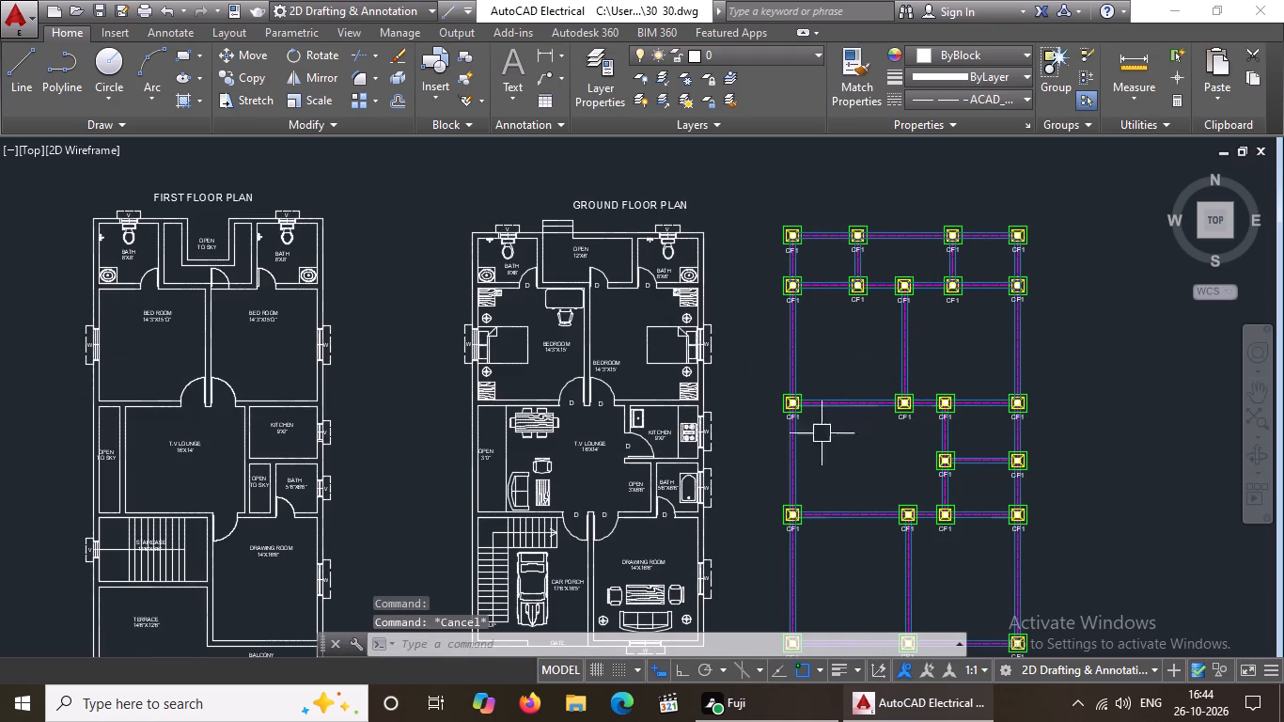
Recolour the outer top wall line above the upper-left bath in the ground floor plan to red.
scroll(493, 234, "up", 1)
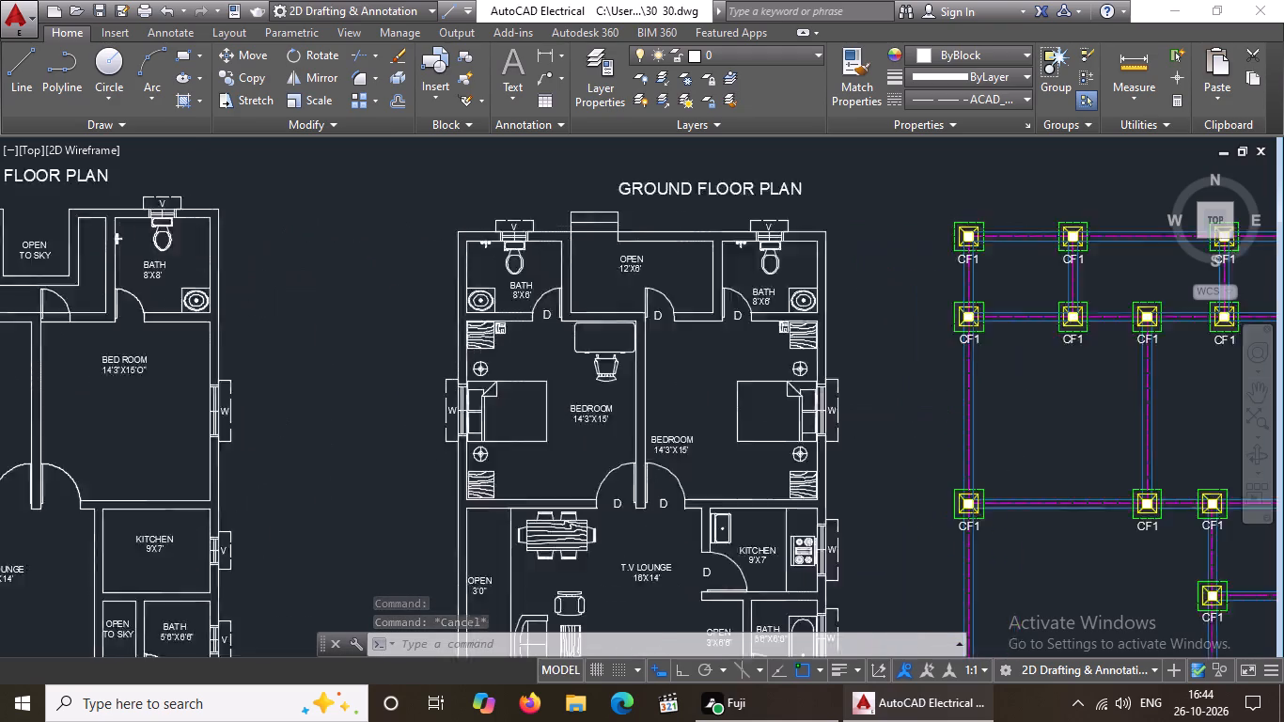
scroll(493, 234, "up", 1)
scroll(499, 233, "down", 2)
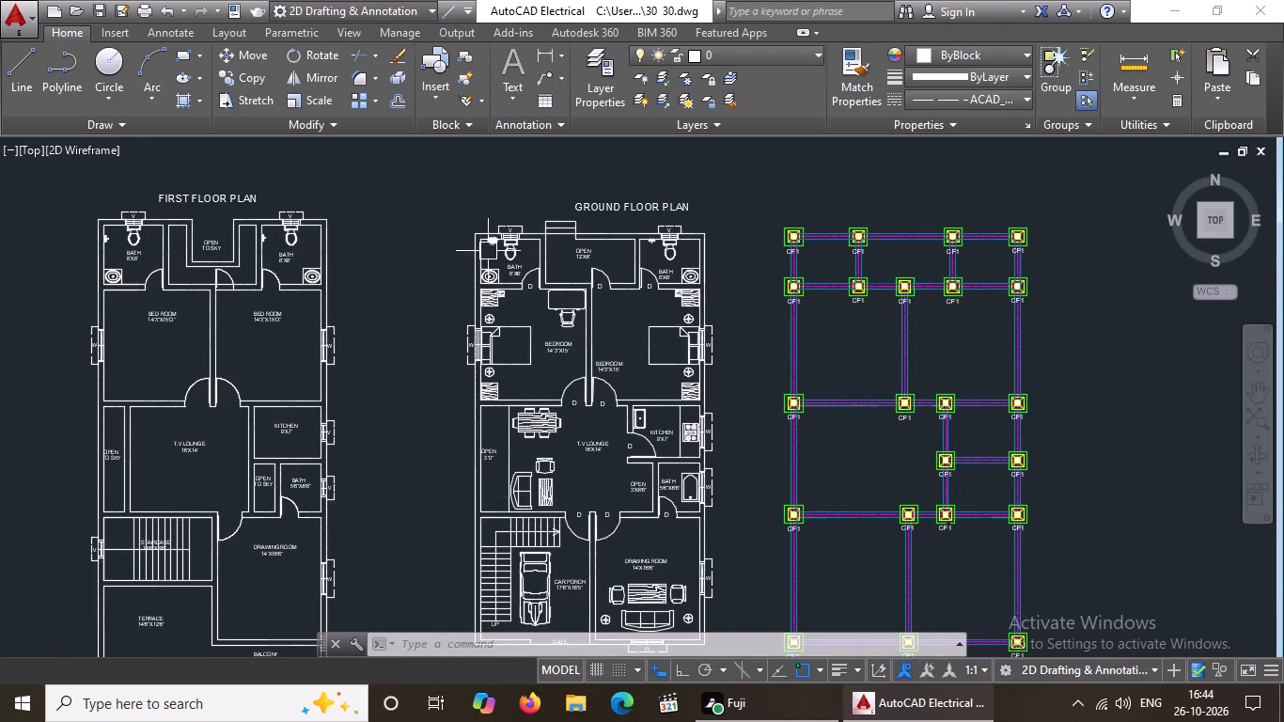
scroll(489, 248, "up", 4)
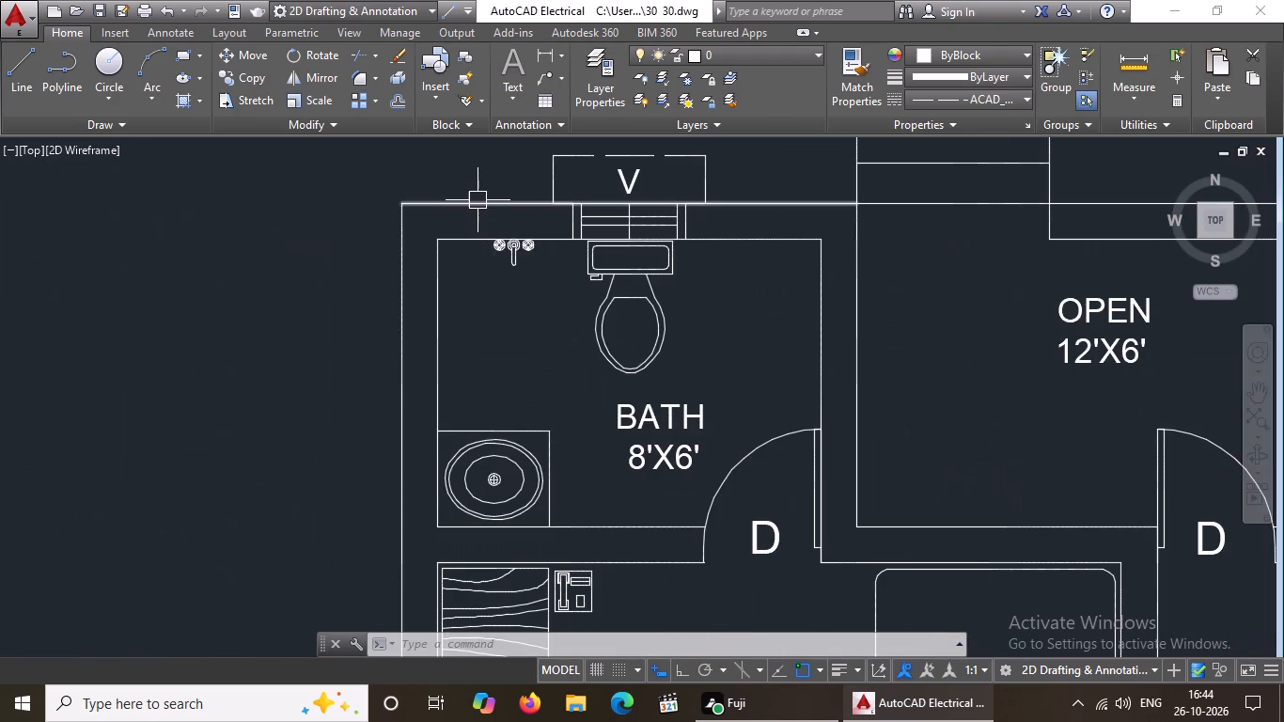
left_click(478, 199)
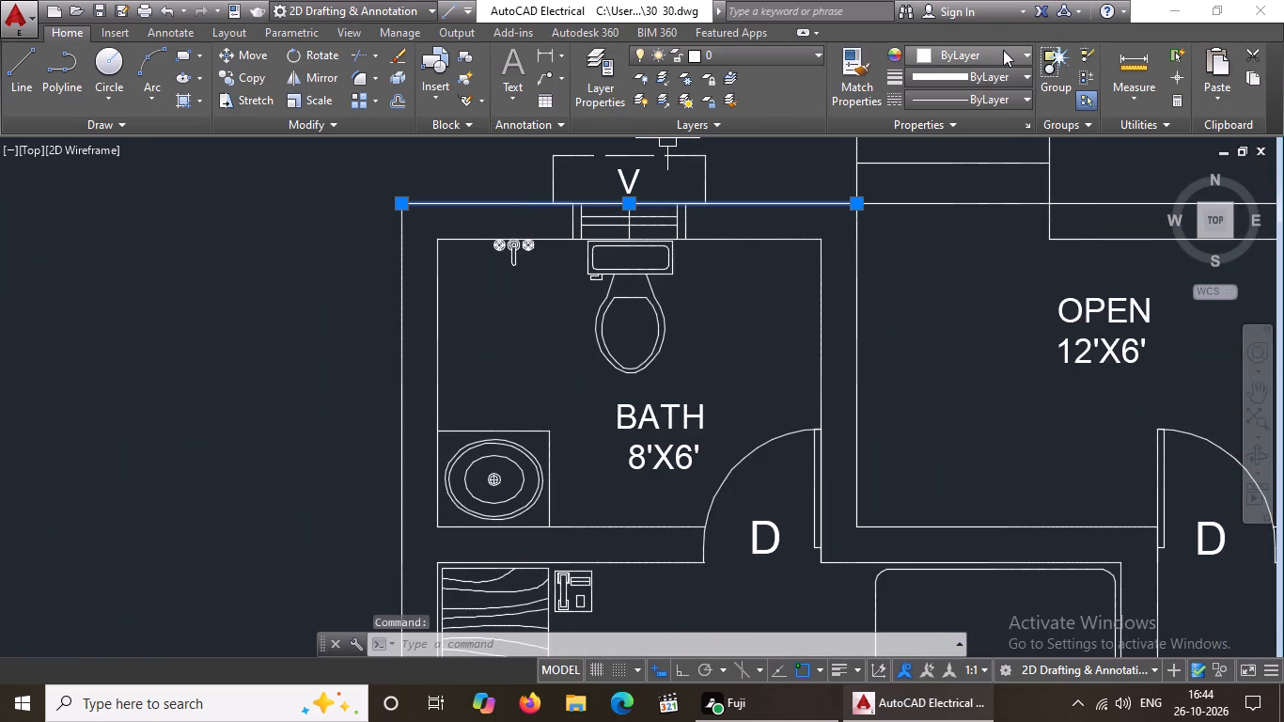
left_click(1003, 50)
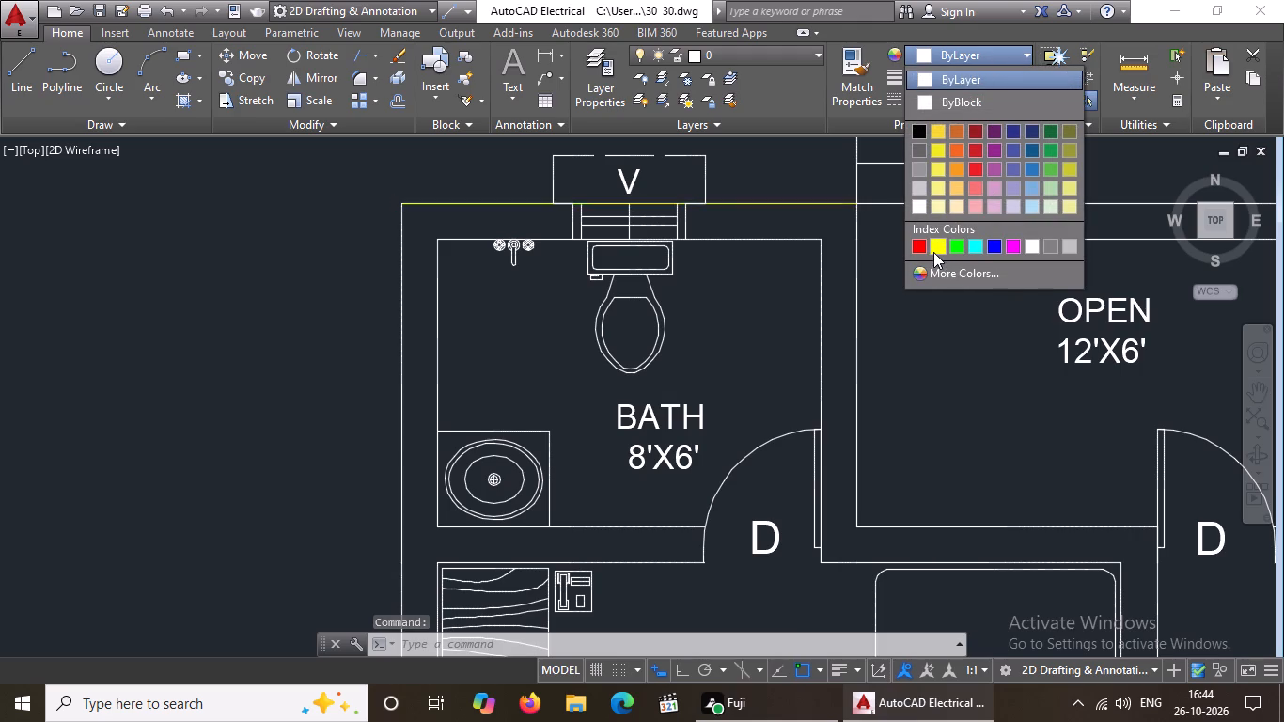
left_click(918, 242)
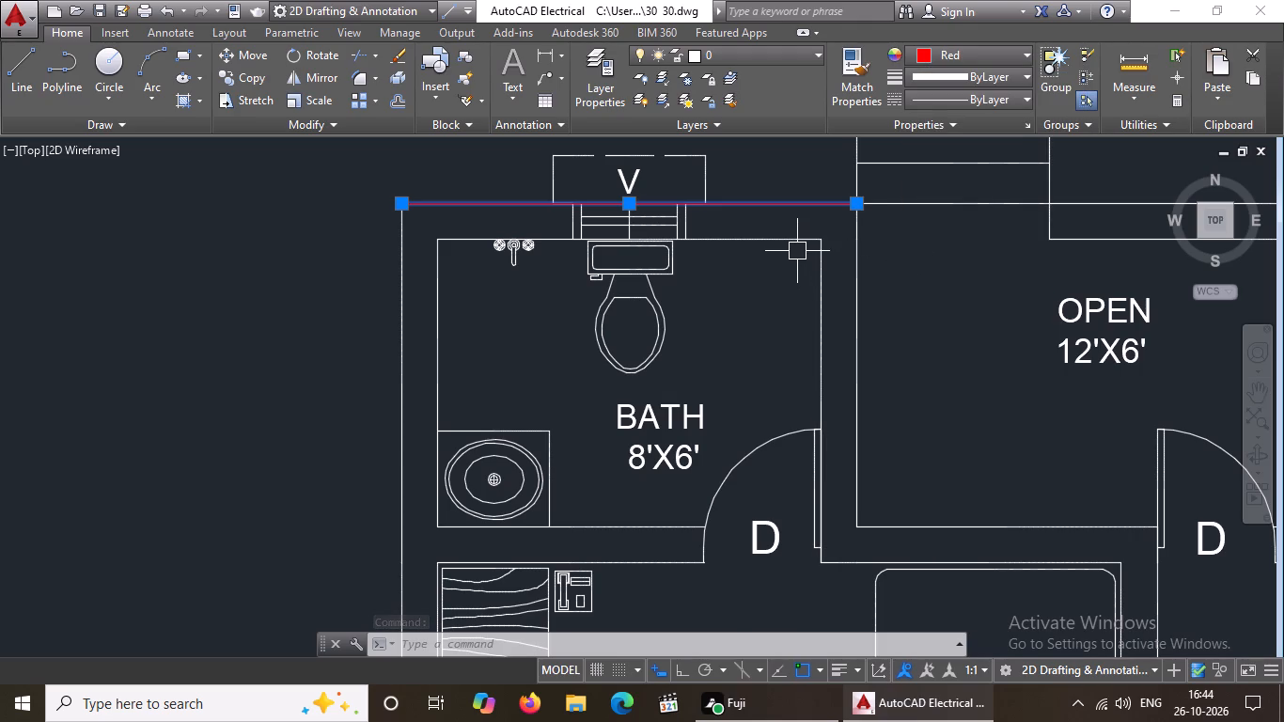
left_click(797, 250)
key("Escape")
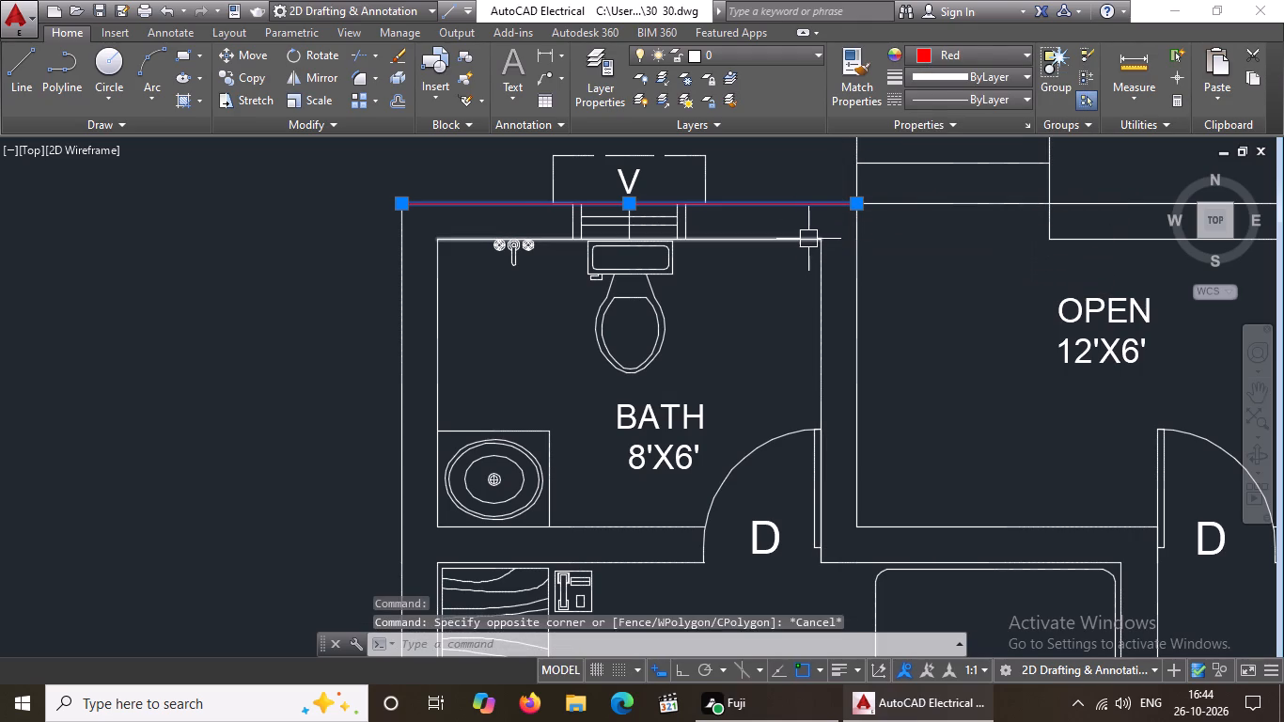
Recolour the upper-left bath's inner top wall line and the adjoining open area's left wall line to red.
key("Escape")
left_click(806, 238)
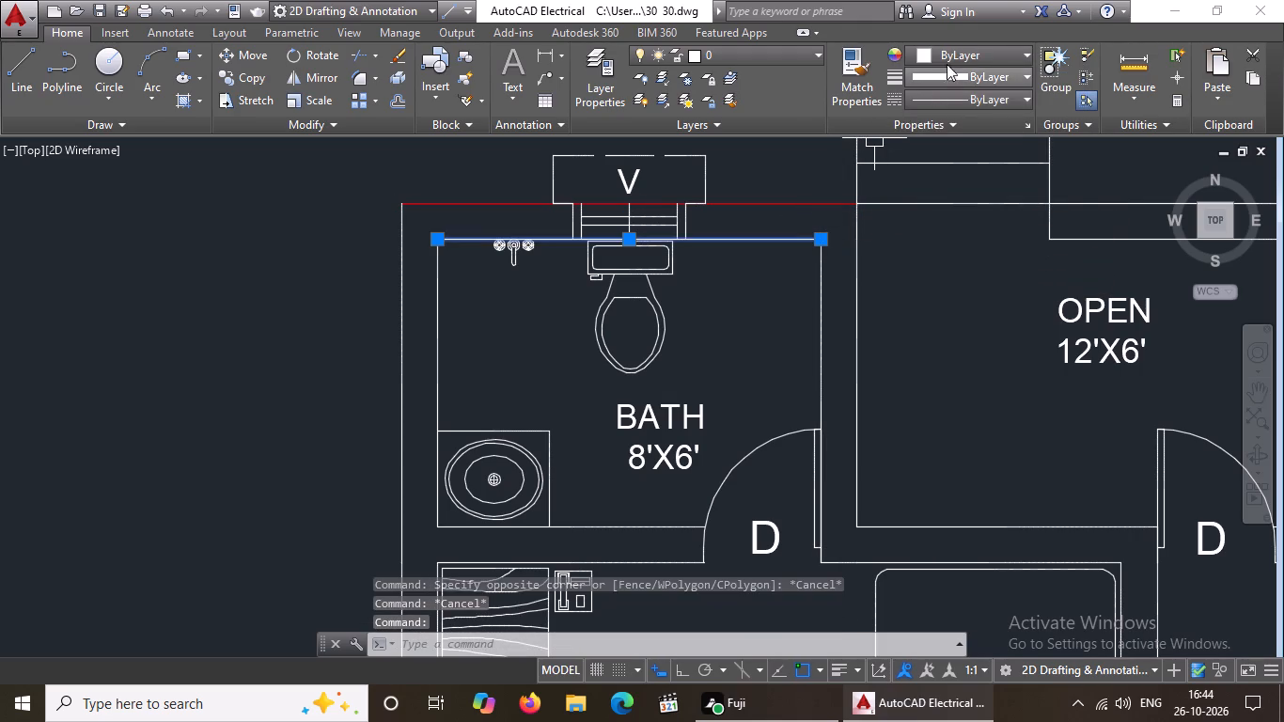
left_click(955, 51)
left_click(916, 246)
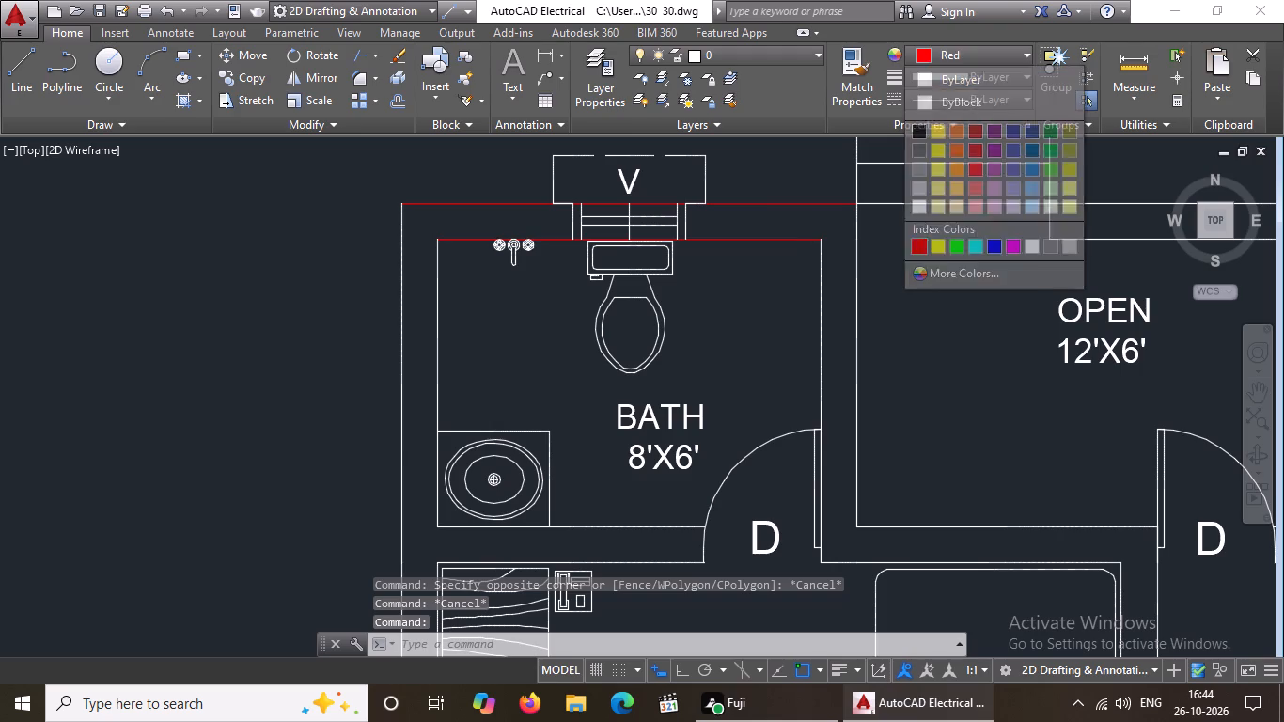
key("Escape")
left_click(854, 313)
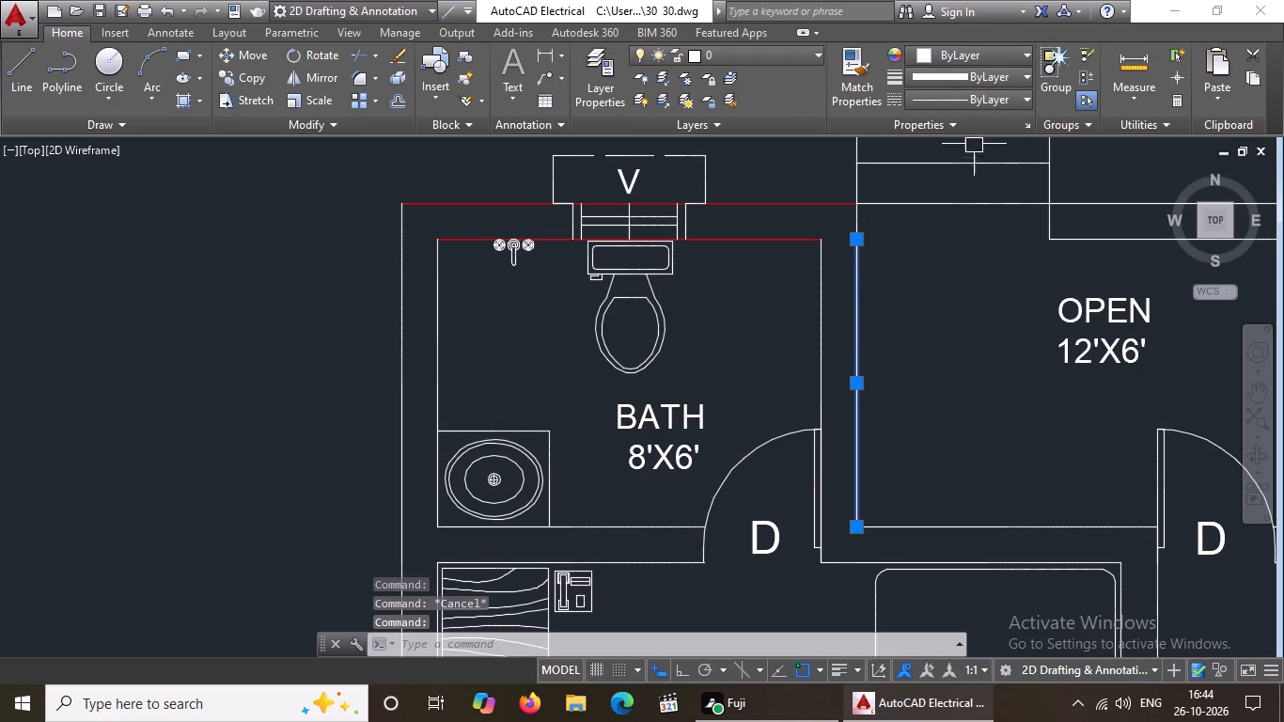
left_click(996, 49)
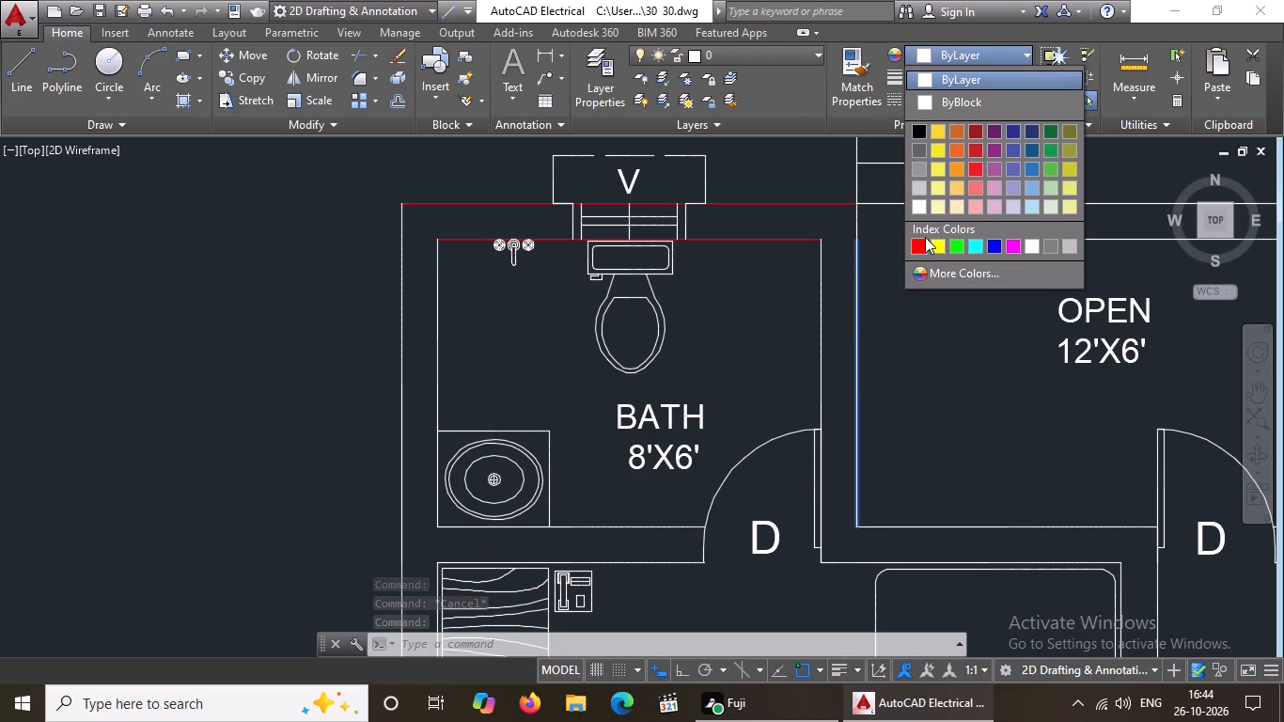
left_click(919, 242)
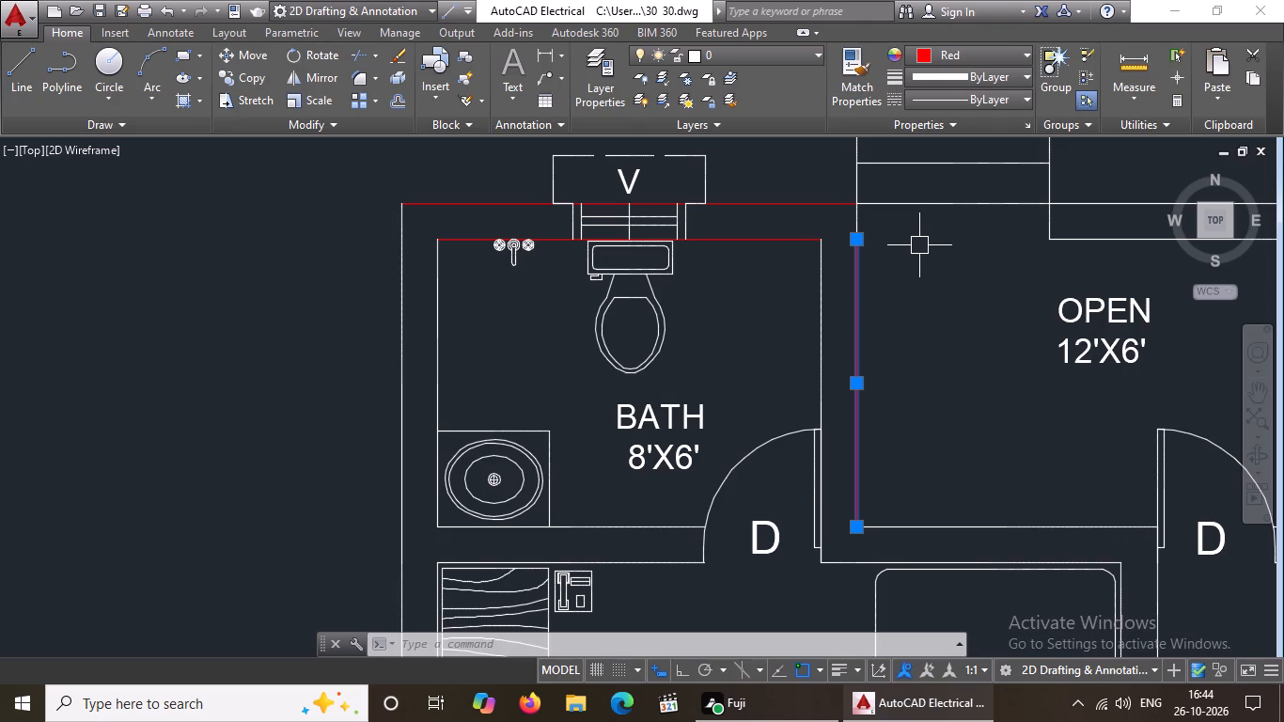
Recolour the outer and inner left wall lines of the upper-left bath to red.
left_click(395, 326)
left_click(941, 58)
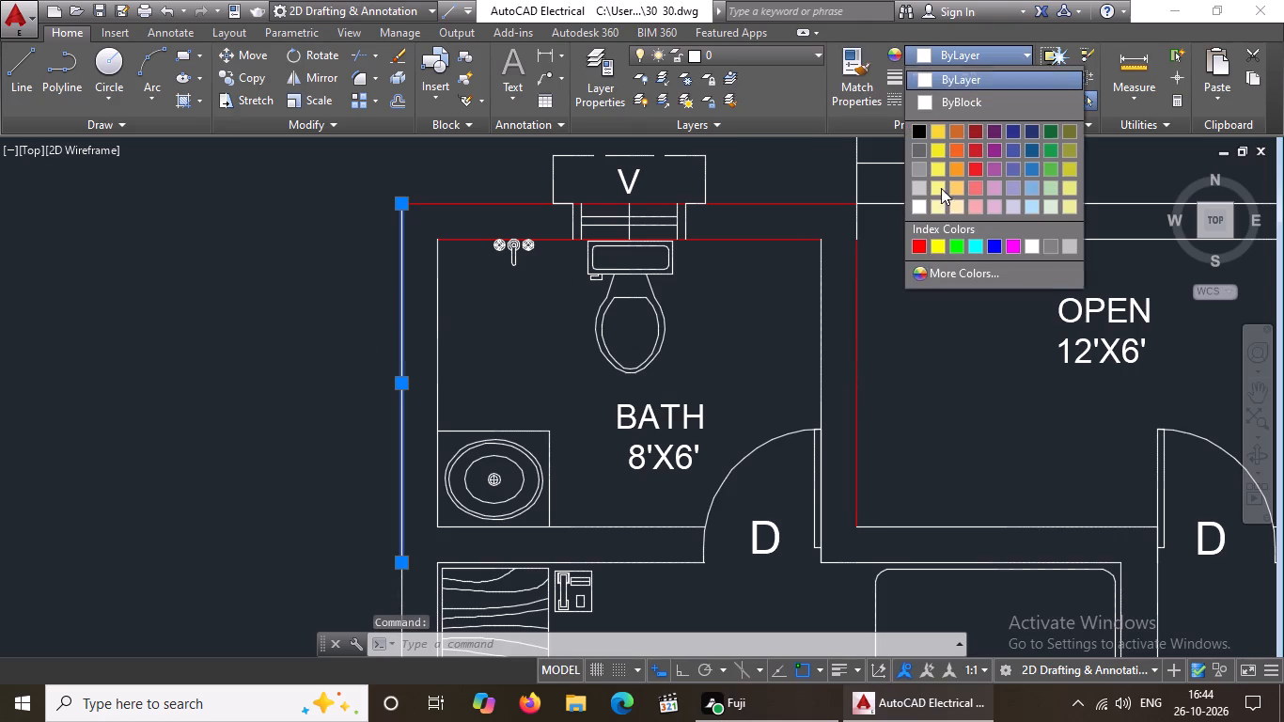
left_click(921, 236)
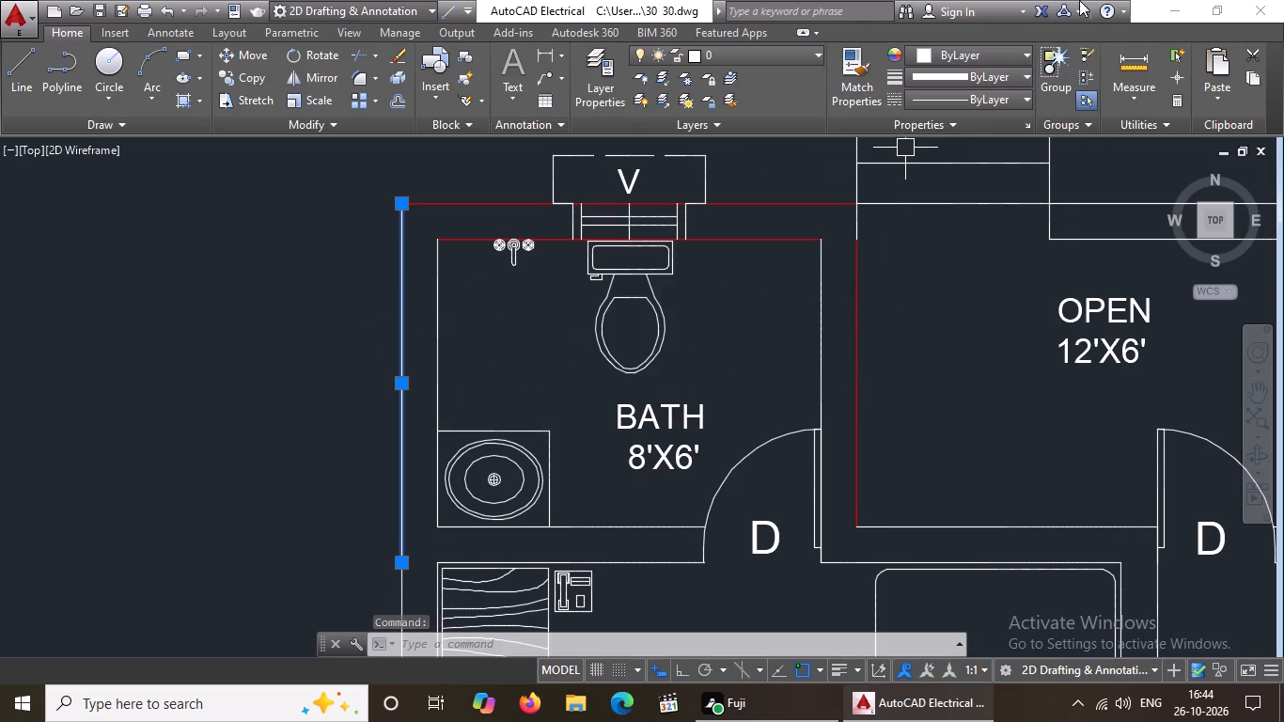
left_click(1008, 54)
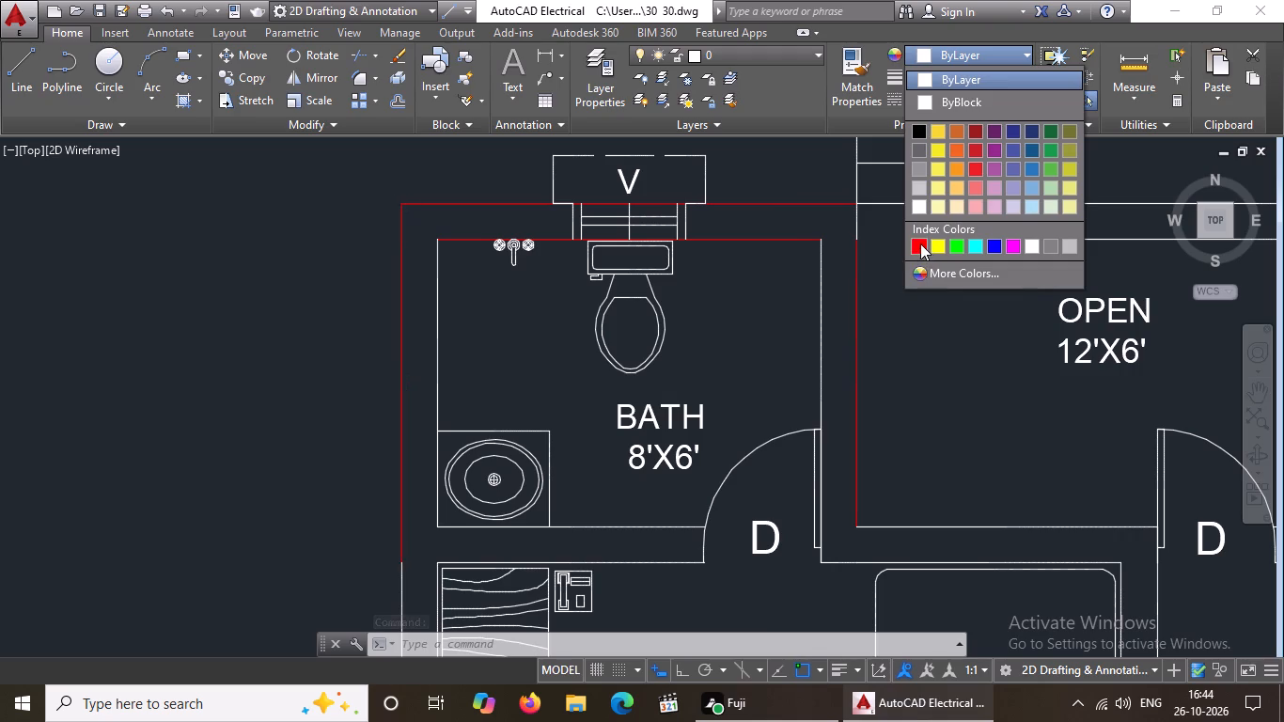
left_click(920, 243)
left_click(435, 337)
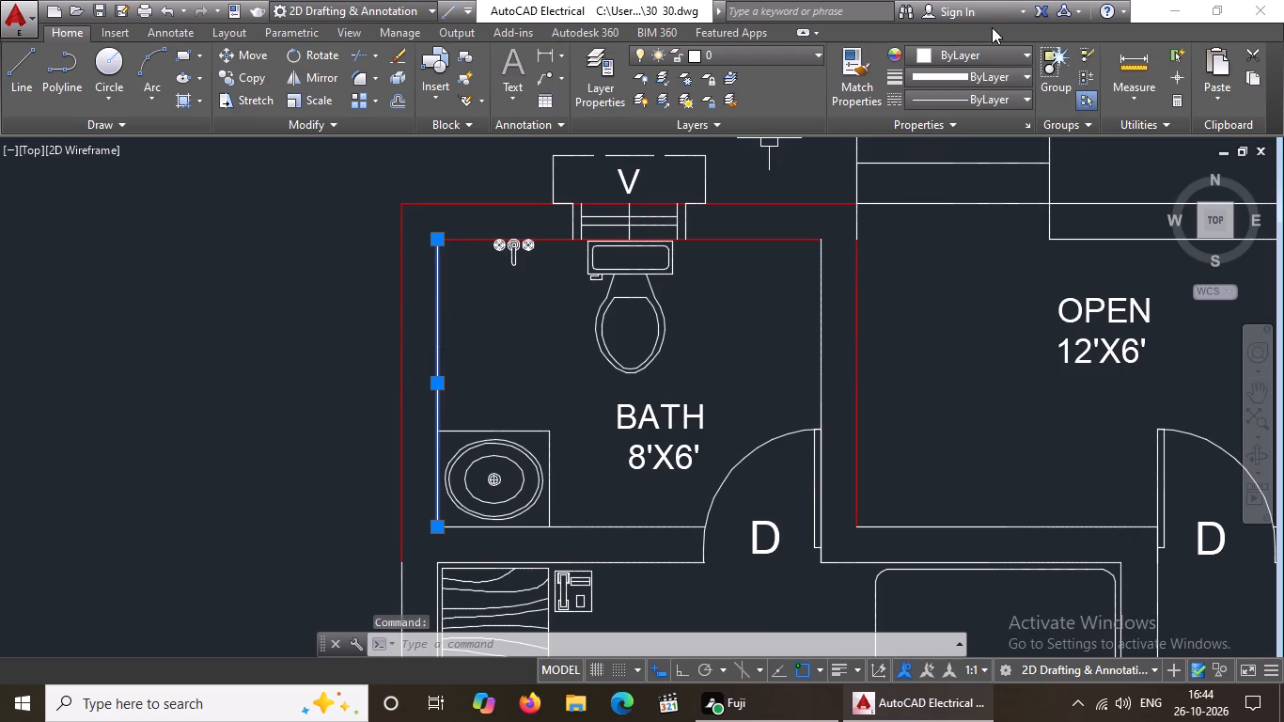
left_click(987, 53)
left_click(916, 245)
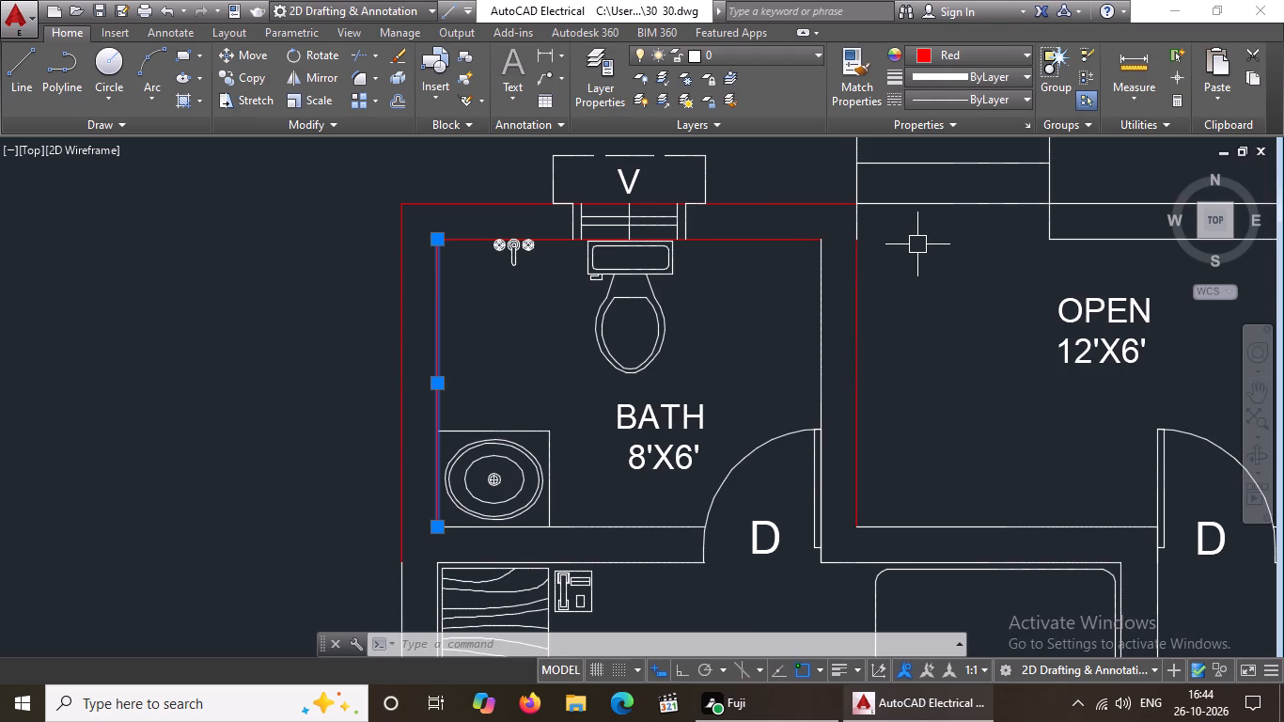
Recolour the upper-left bath's inner right wall line, beside its door, to red.
left_click(822, 355)
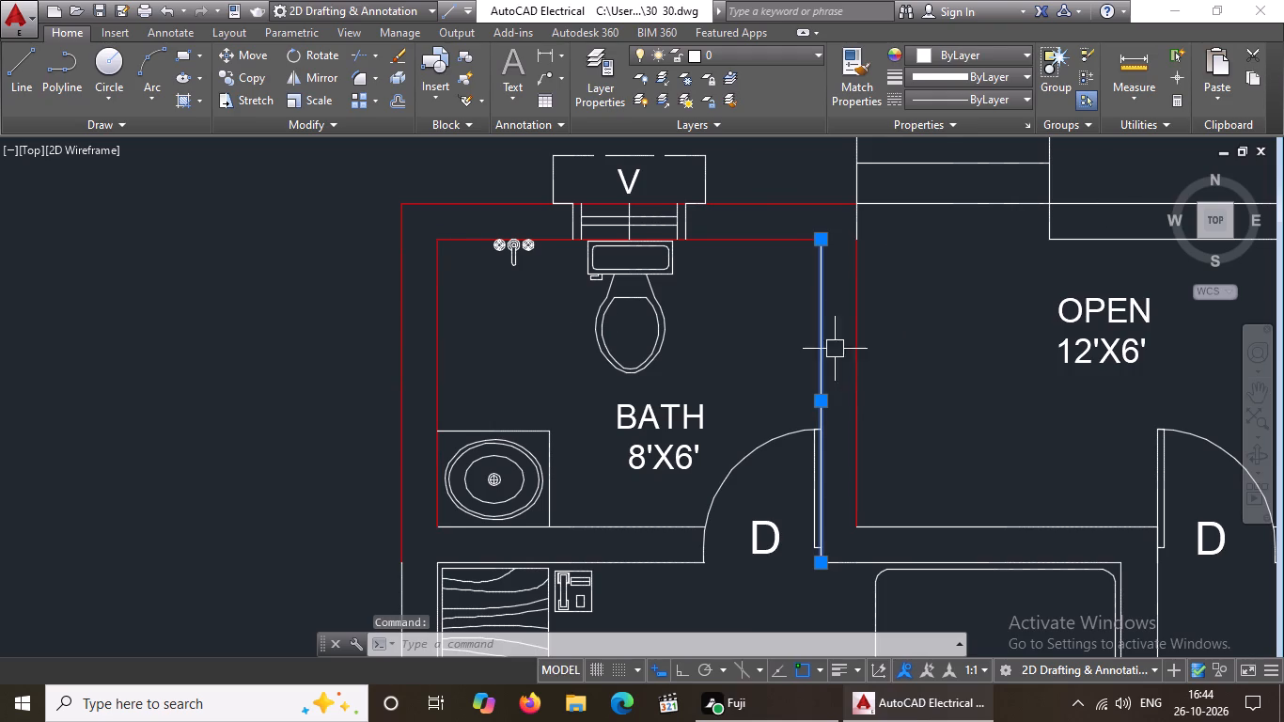
left_click(976, 52)
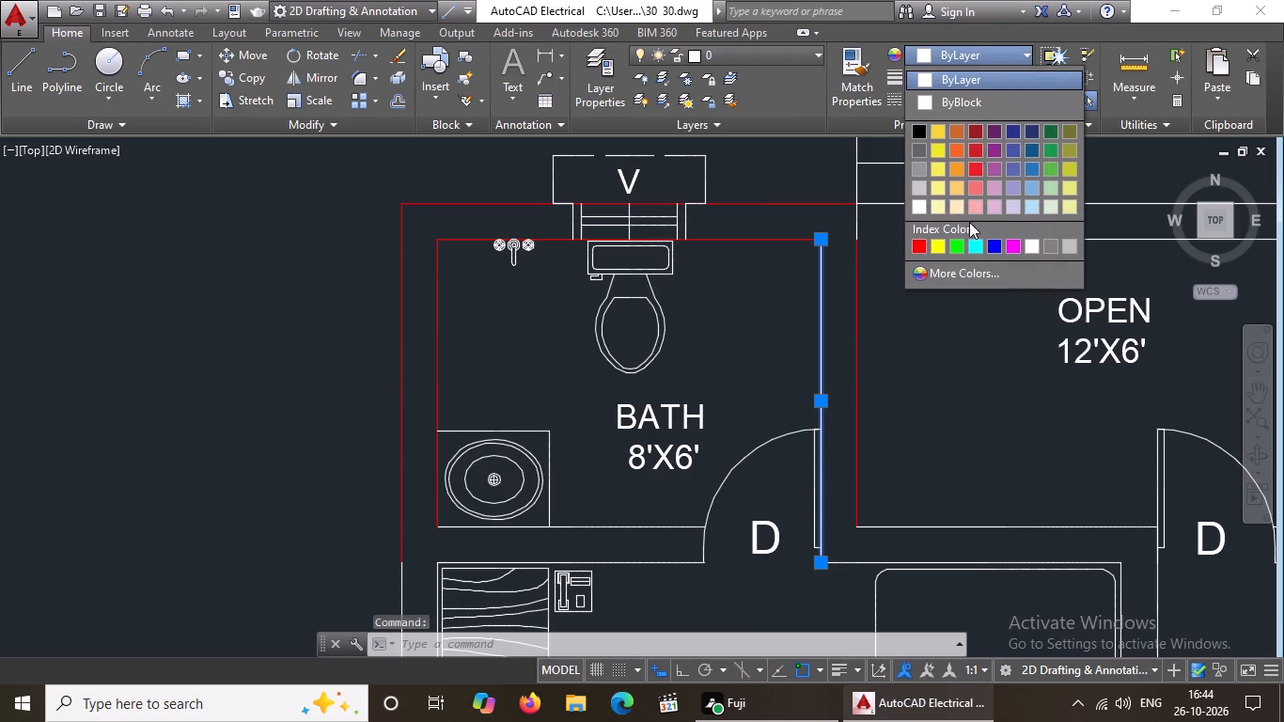
left_click(917, 245)
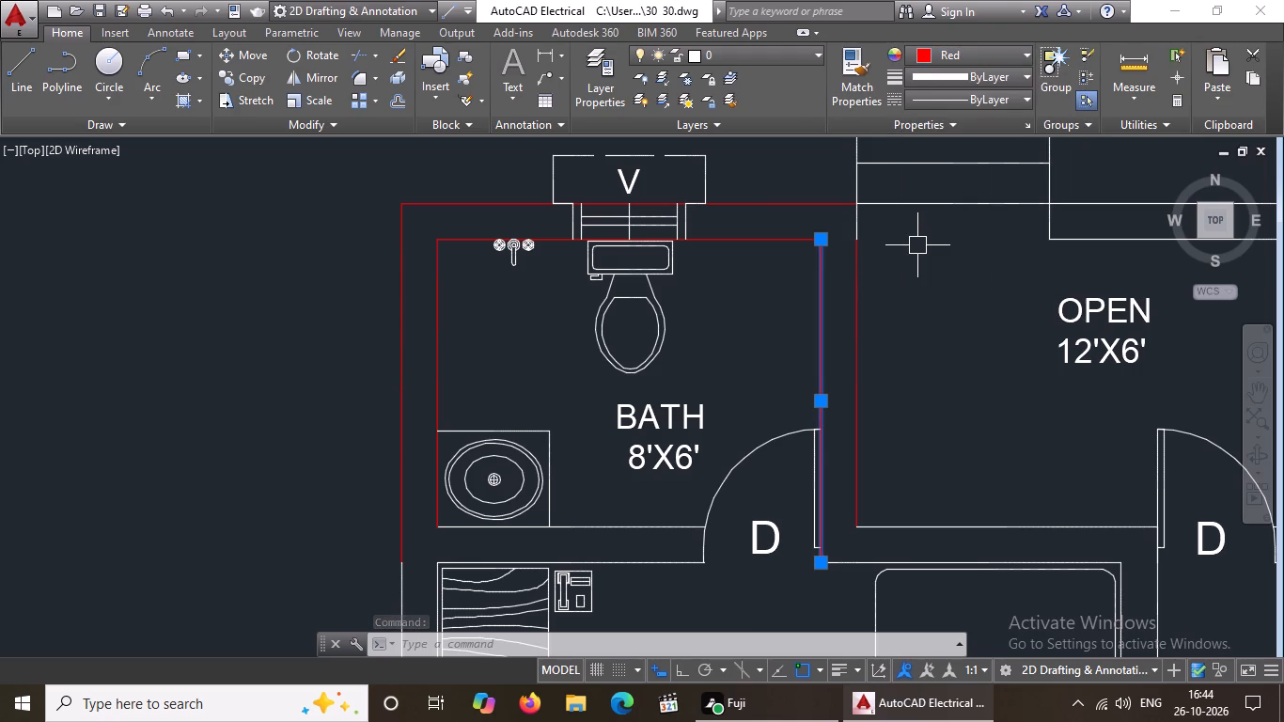
key("Escape")
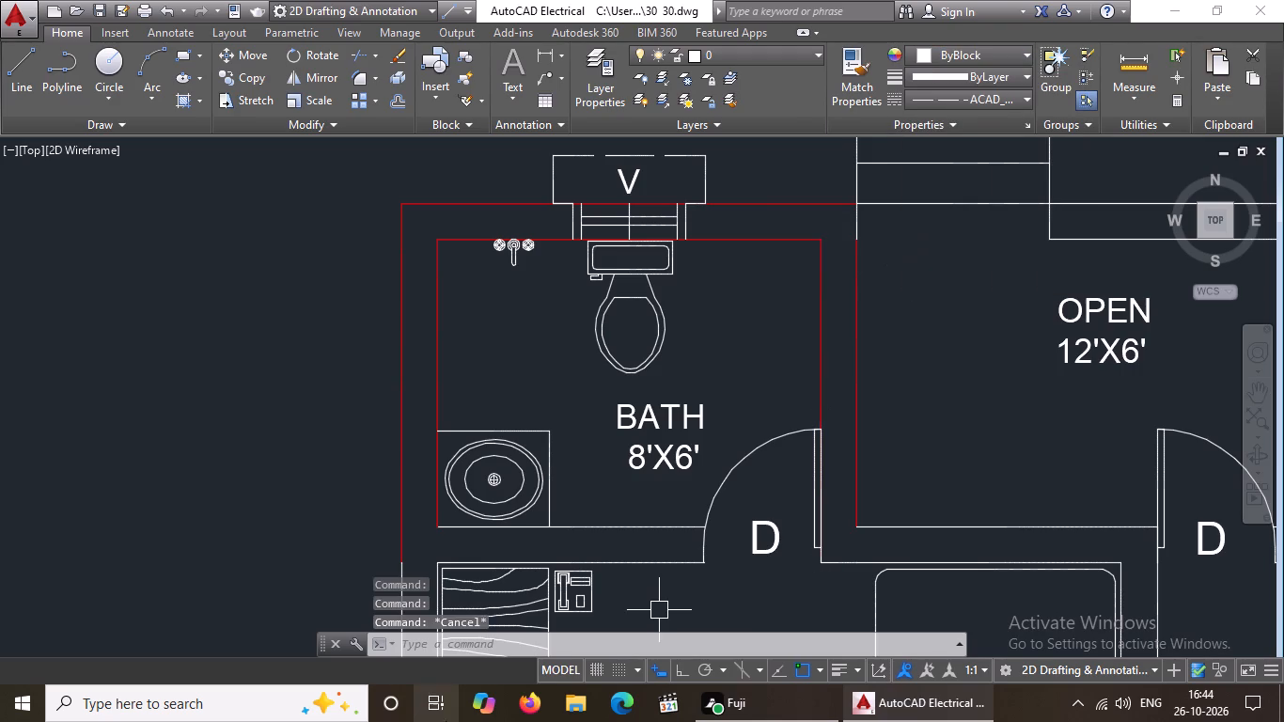
Recolour both lines of the wall between the upper-left bath and the bedroom below to red.
left_click(595, 525)
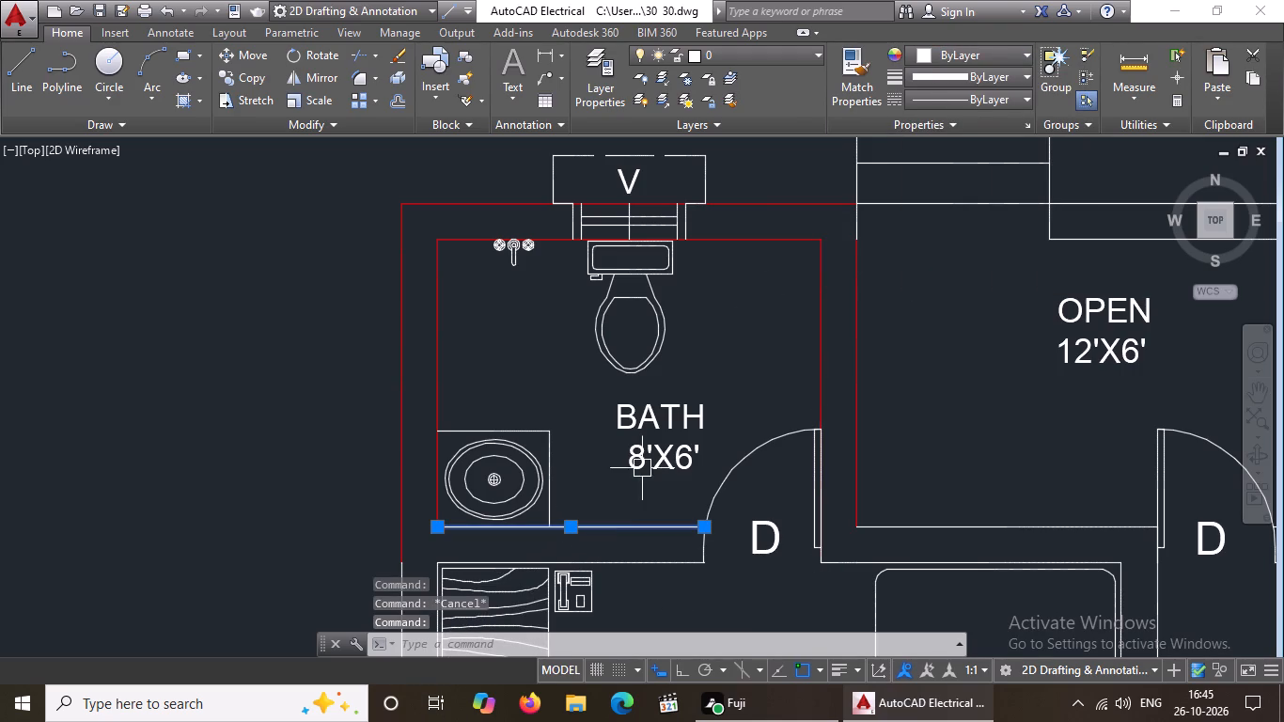
left_click(935, 47)
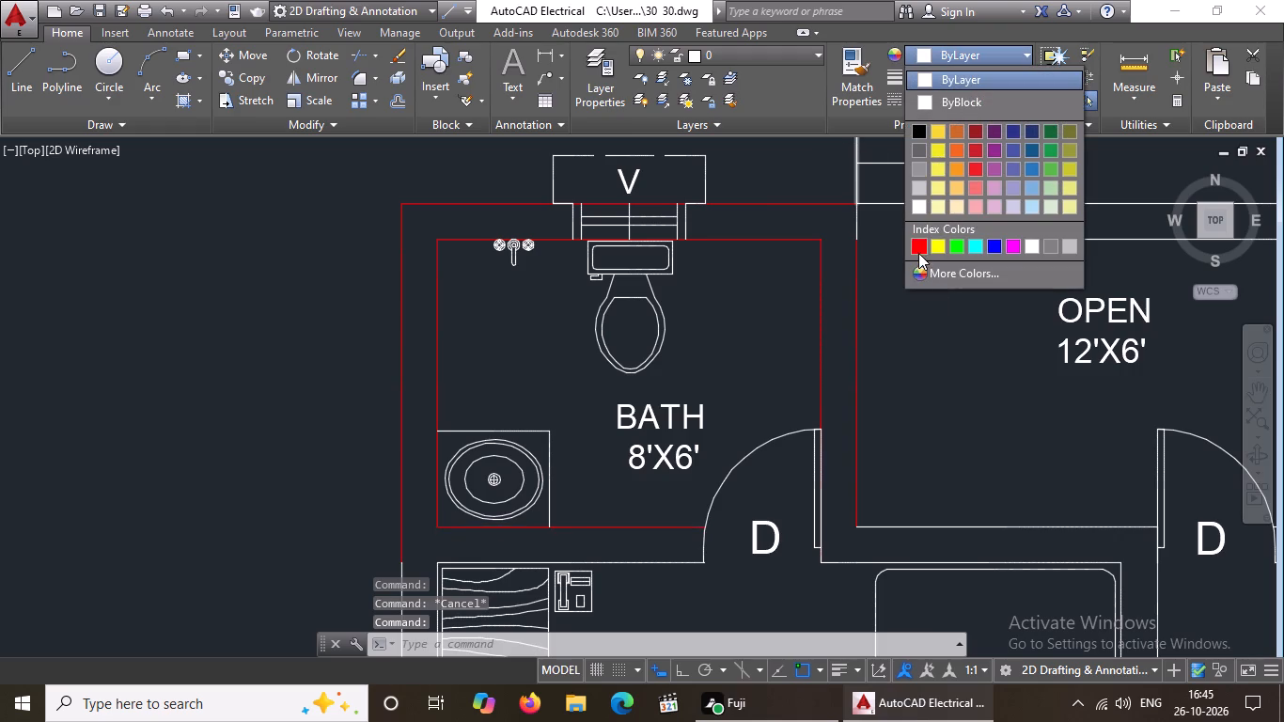
left_click(917, 249)
left_click(668, 560)
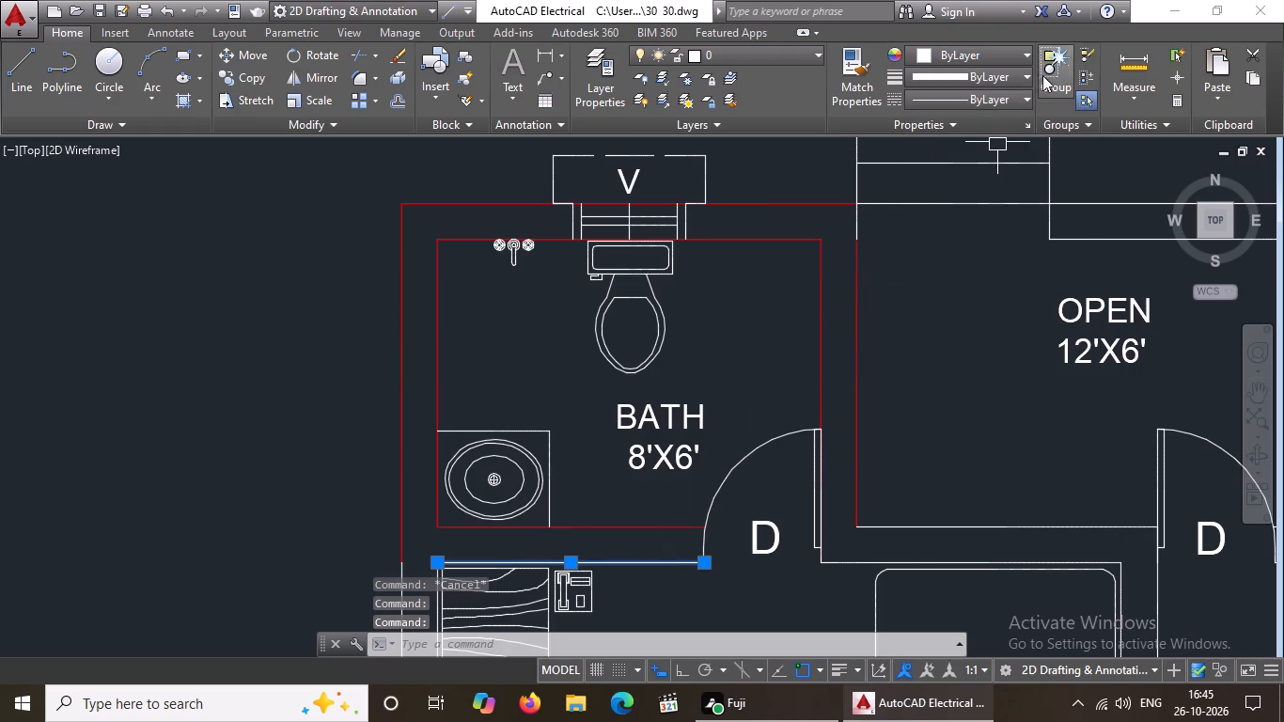
left_click(1012, 54)
left_click(918, 242)
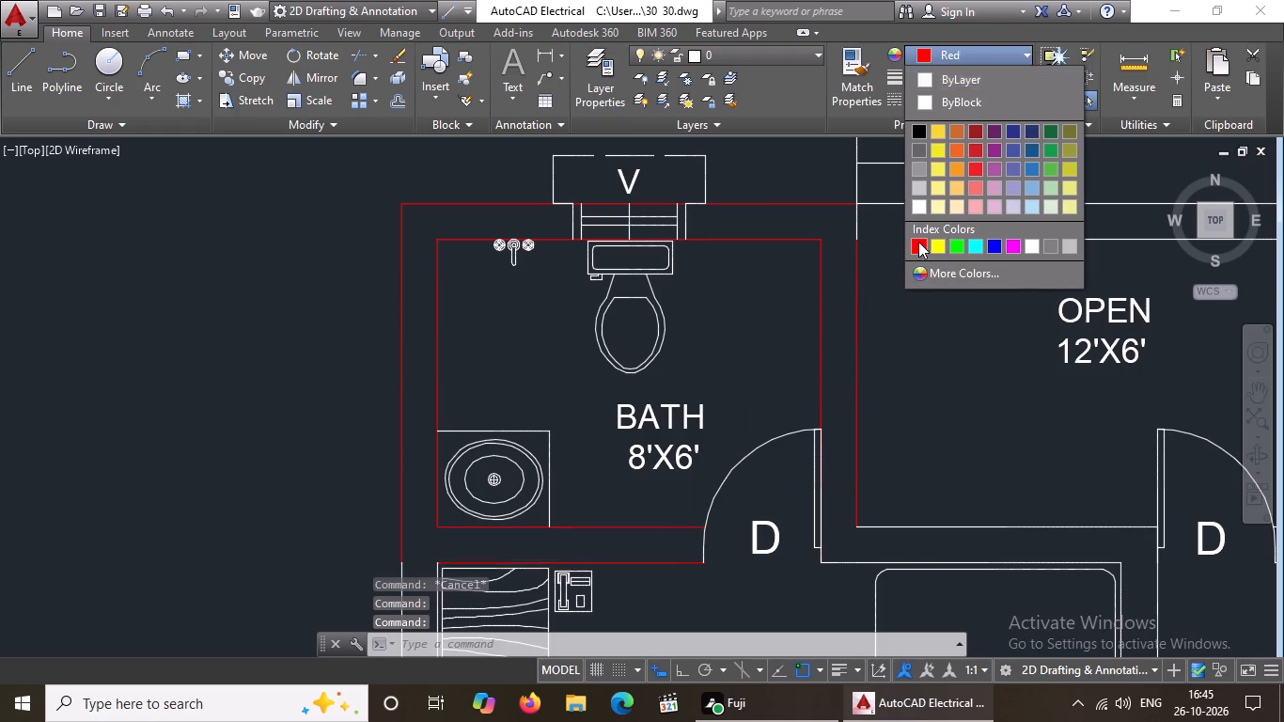
Recolour the bottom wall line of the 12'X6' open area to red.
scroll(884, 360, "down", 3)
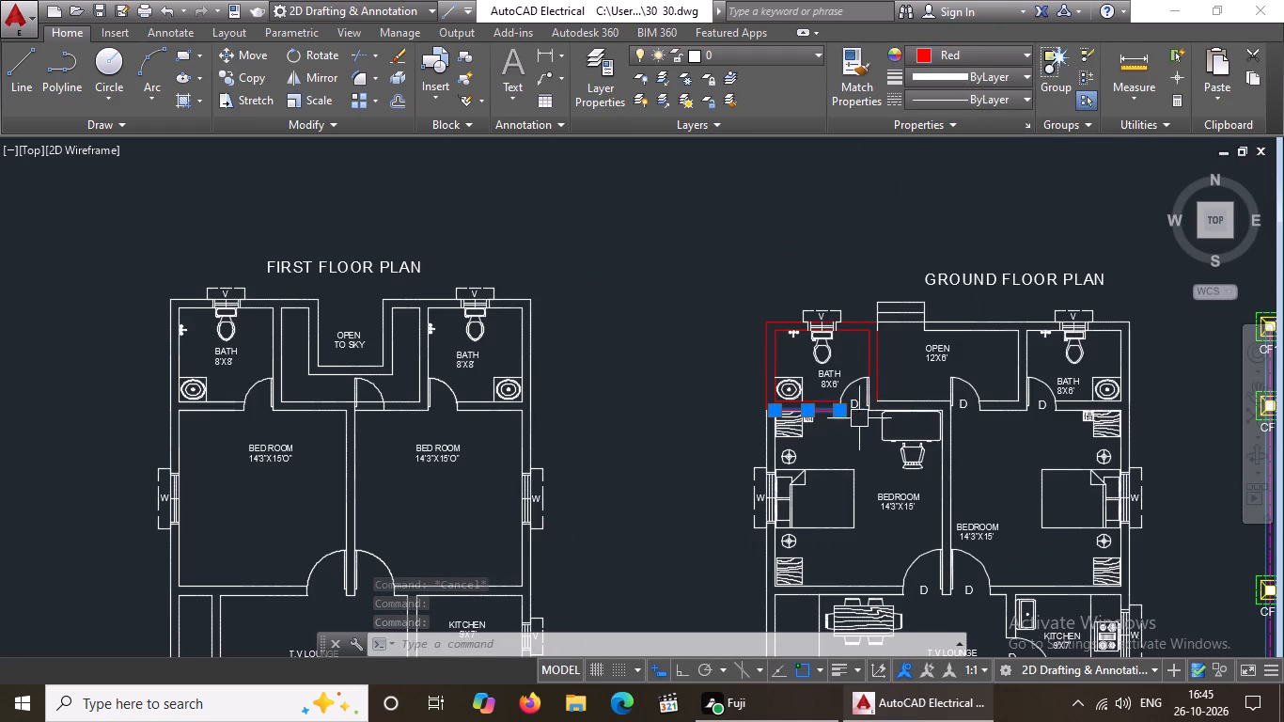
scroll(892, 405, "up", 2)
left_click(895, 396)
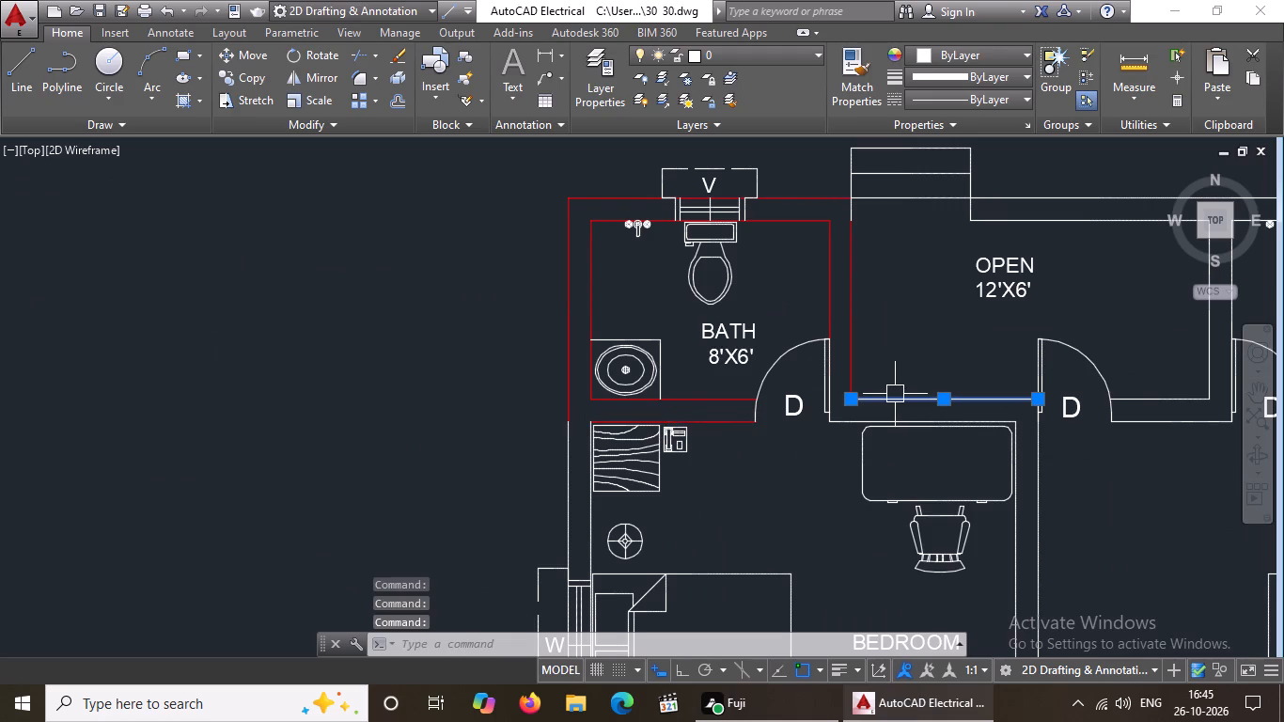
left_click(988, 54)
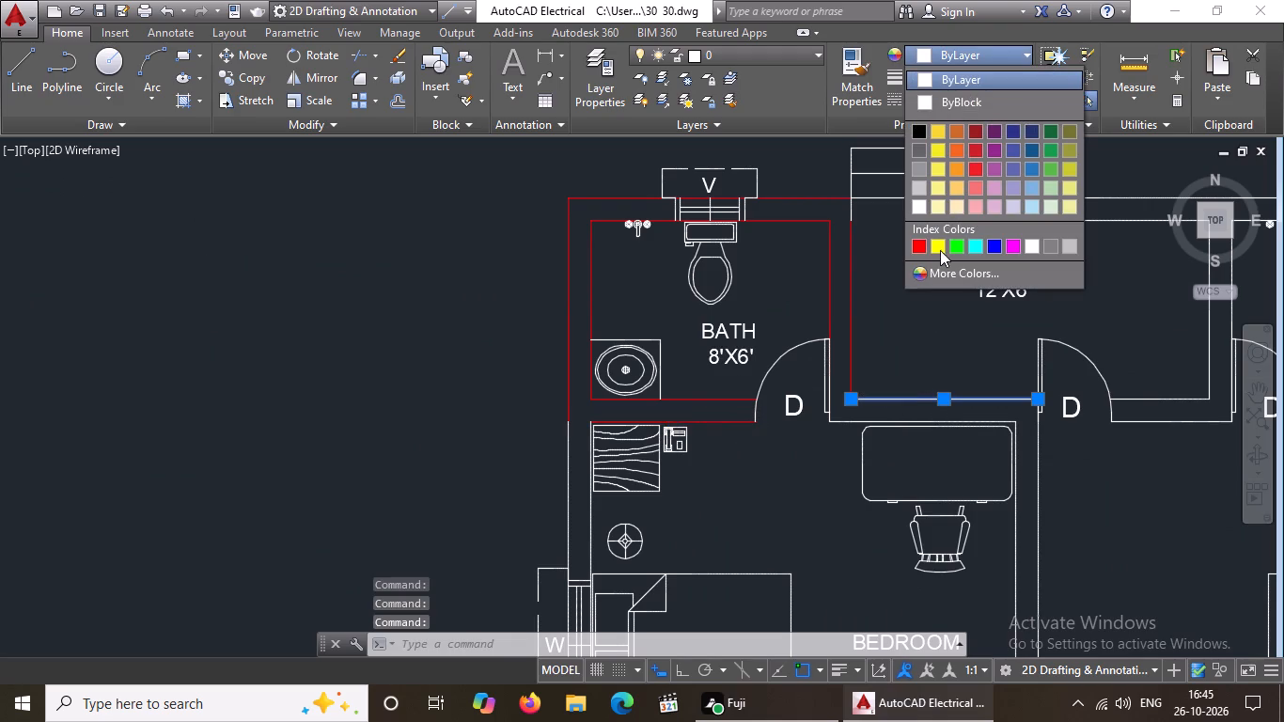
left_click(923, 244)
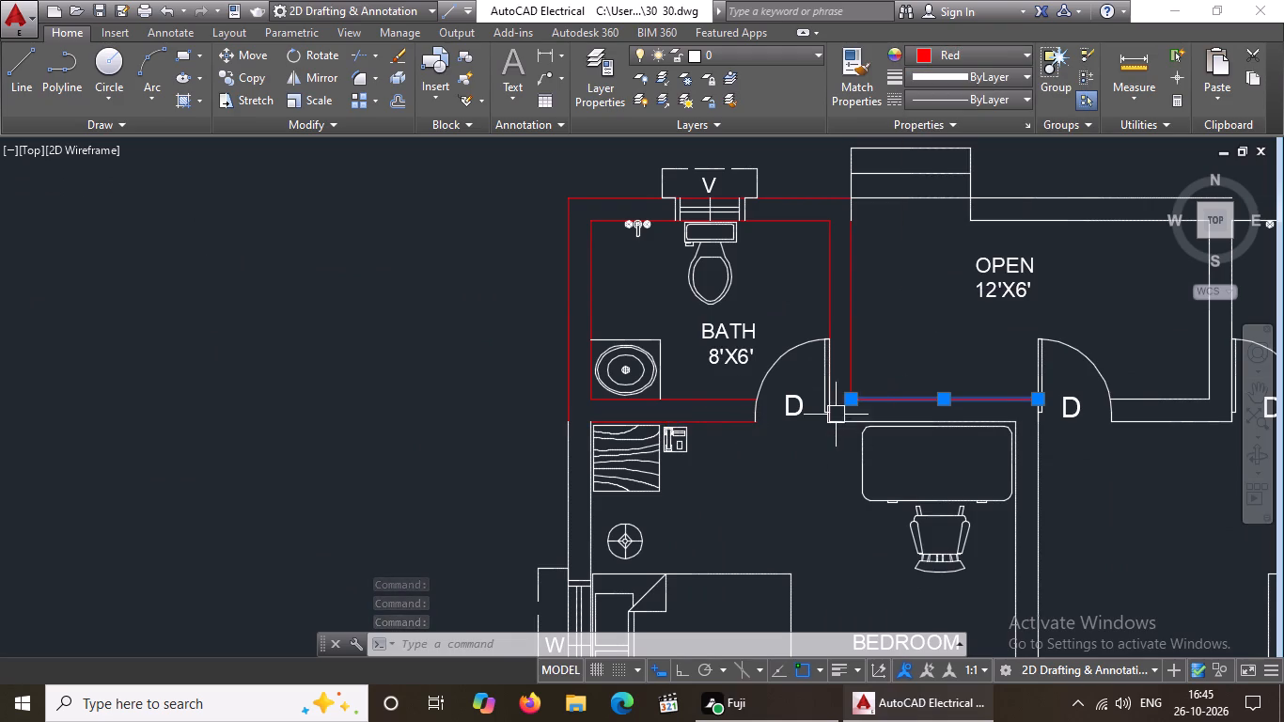
Stretch the left bedroom's top wall line above the desk to the bath door jamb and recolour it red.
scroll(853, 435, "up", 3)
left_click(841, 392)
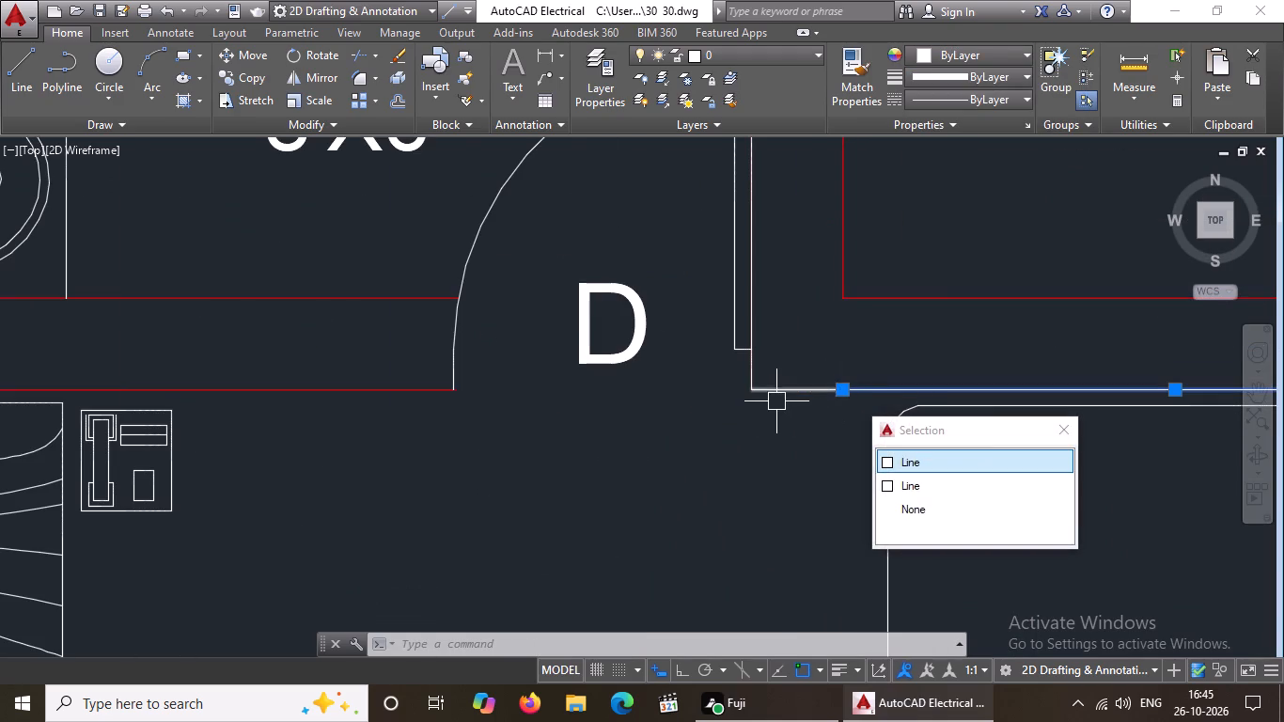
scroll(775, 401, "down", 2)
left_click(822, 395)
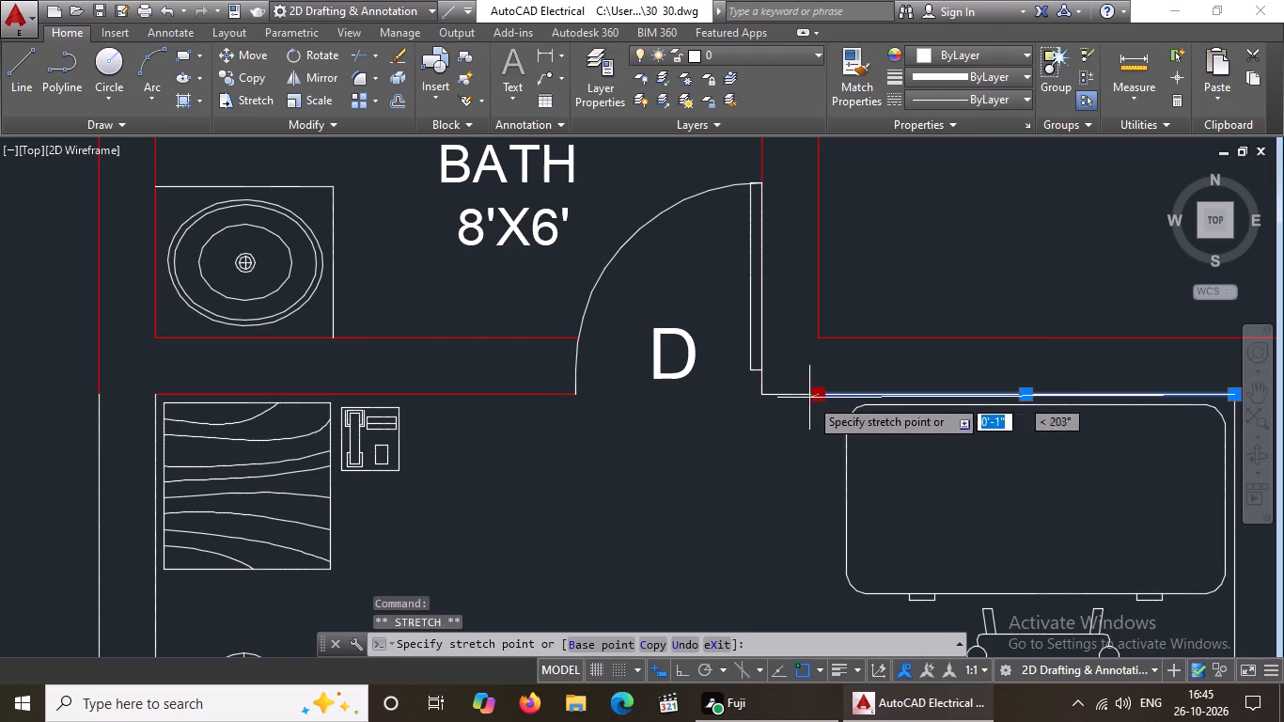
left_click(765, 395)
scroll(899, 385, "down", 2)
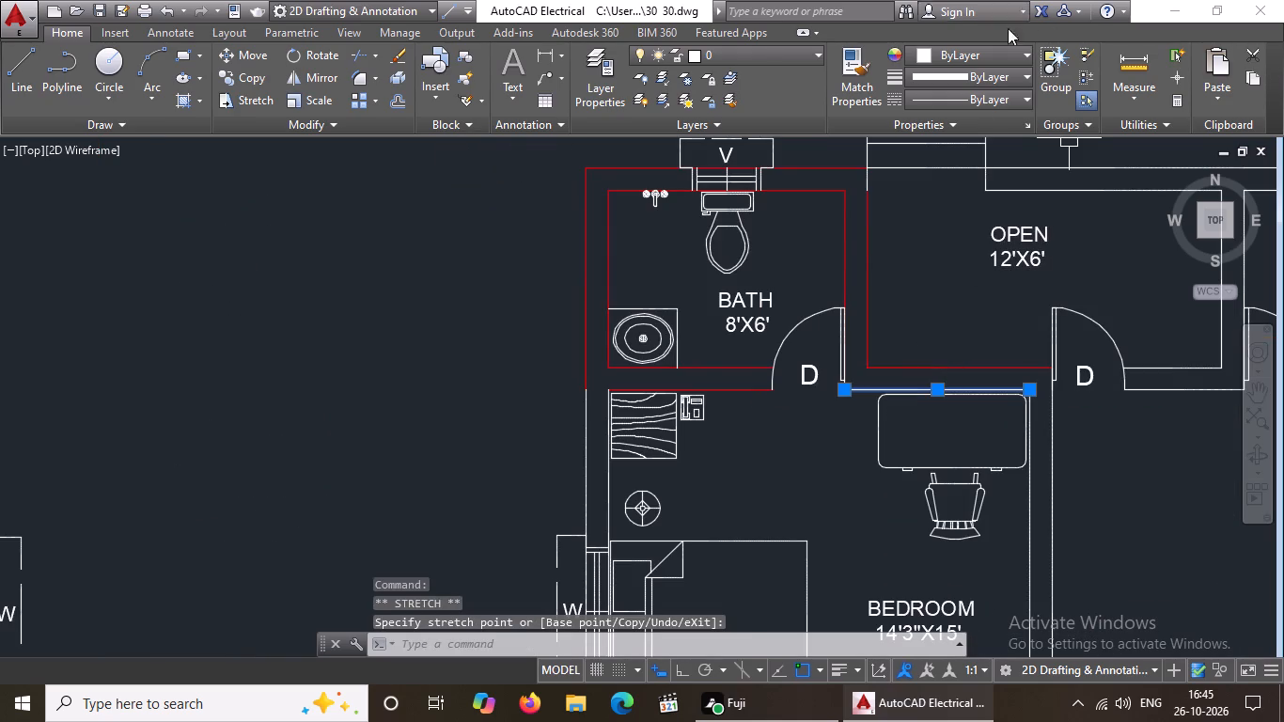
left_click(980, 57)
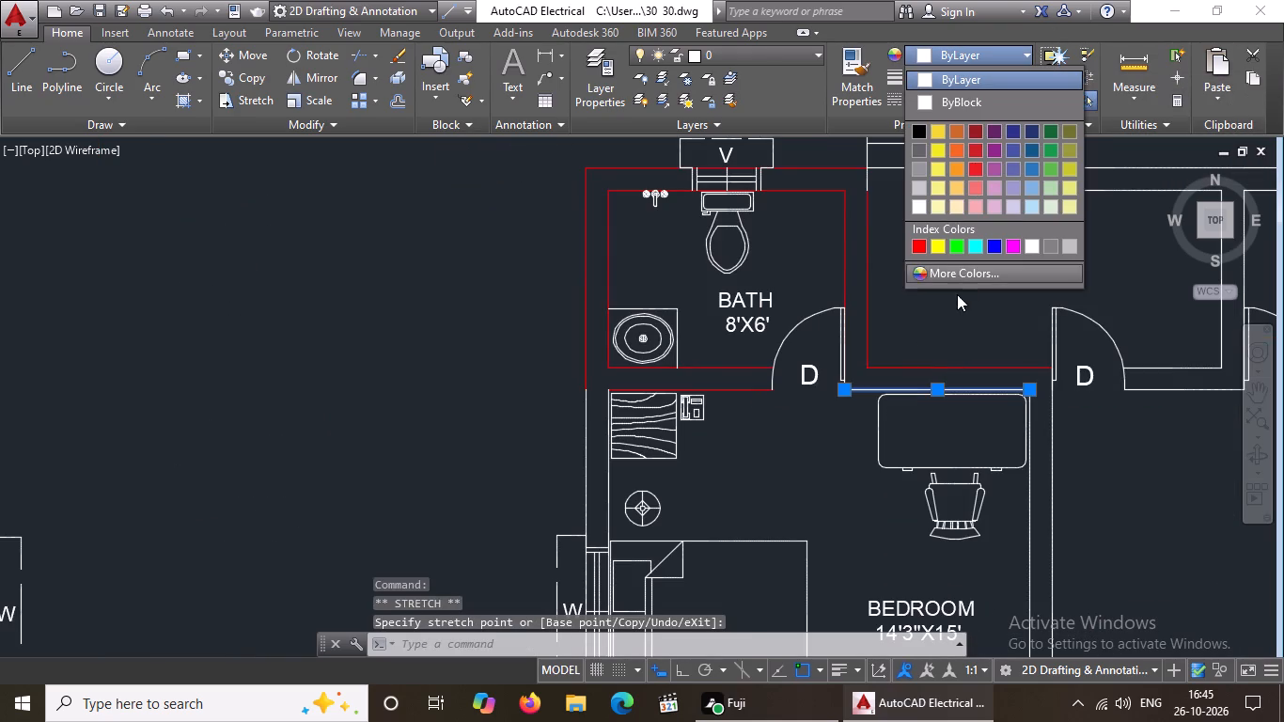
left_click(916, 243)
Recolour the lines of the steps at the top of the 12'X6' open area to yellow.
scroll(897, 275, "down", 2)
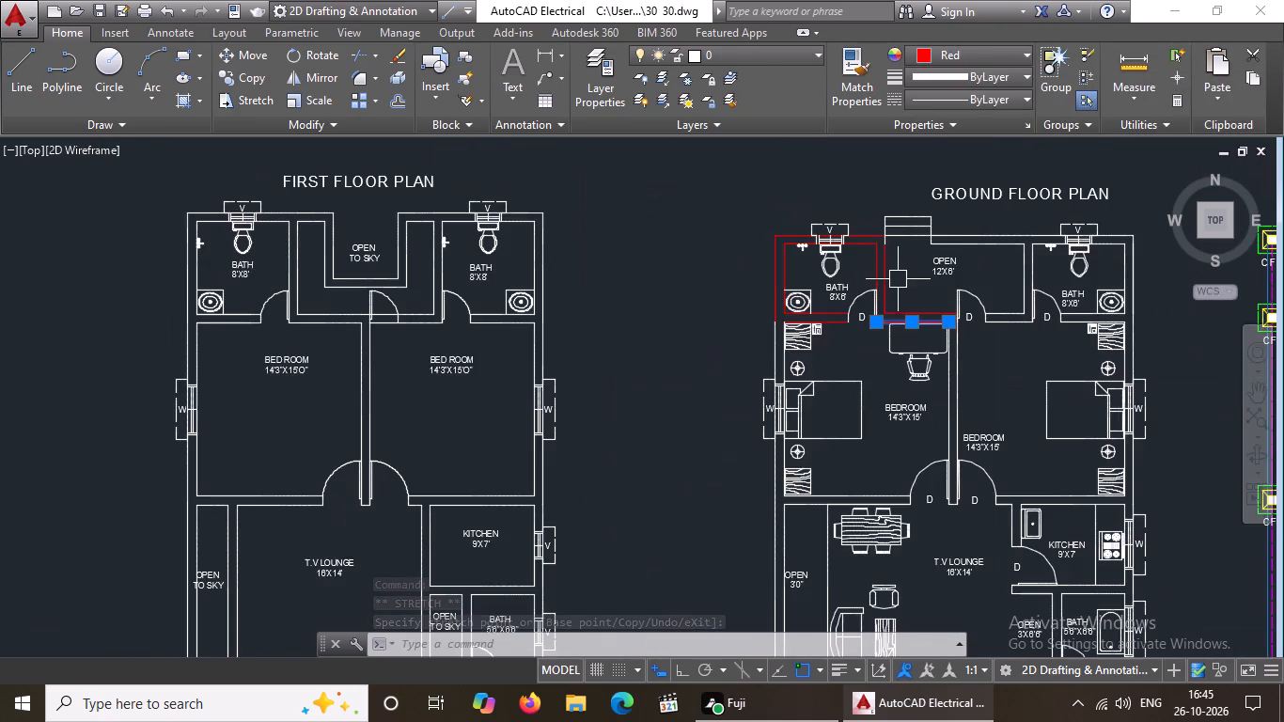
scroll(933, 232, "up", 2)
scroll(933, 232, "down", 1)
scroll(934, 199, "up", 2)
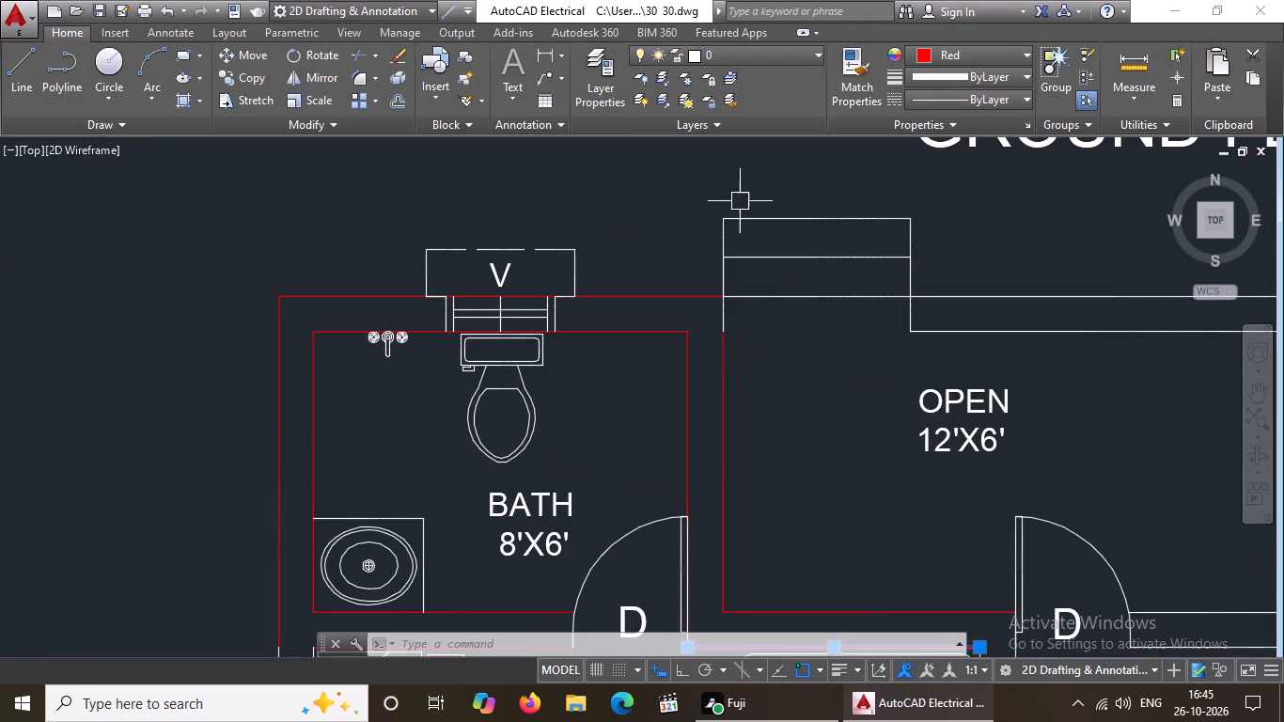
left_click(673, 194)
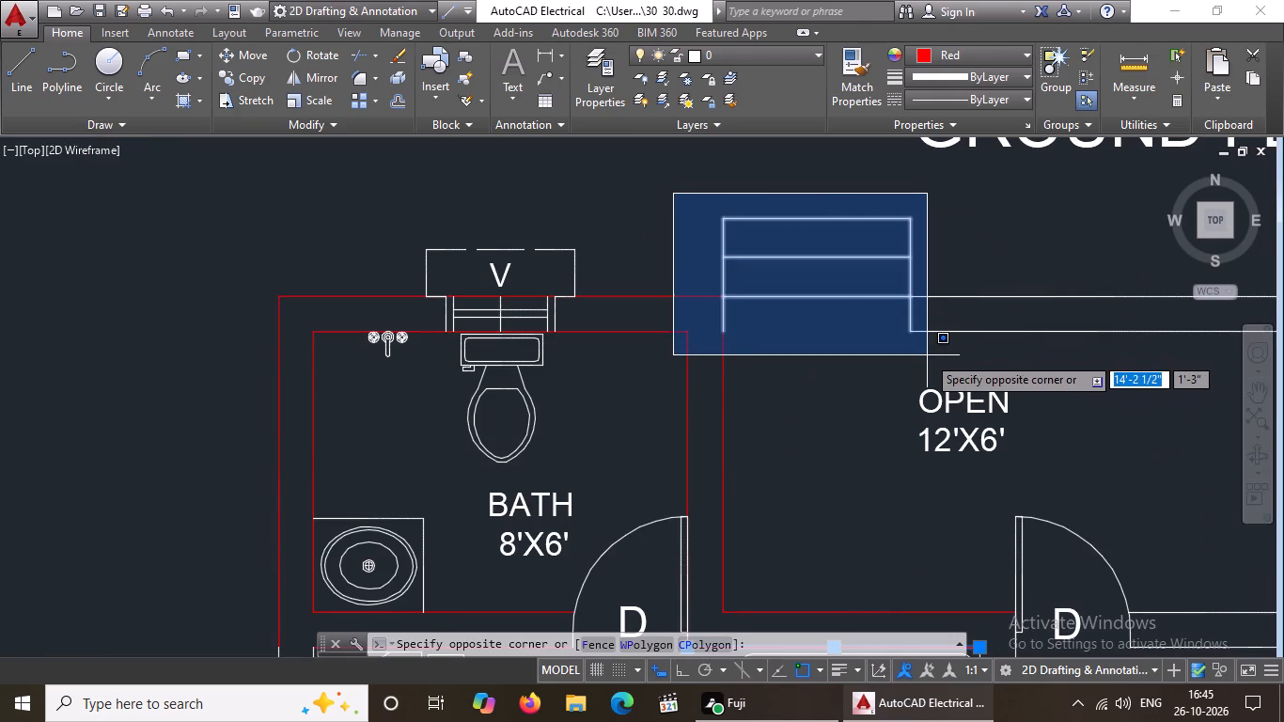
left_click_drag(927, 354, 926, 343)
left_click(940, 49)
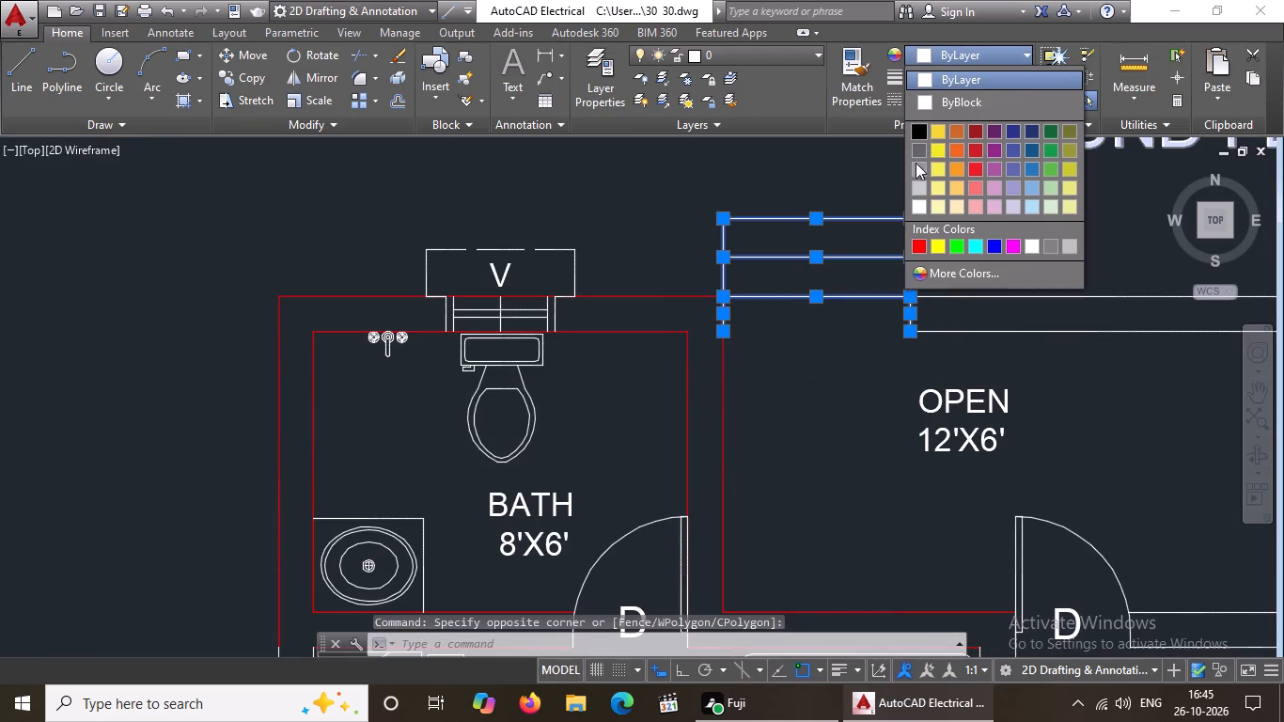
left_click(937, 243)
scroll(937, 243, "down", 3)
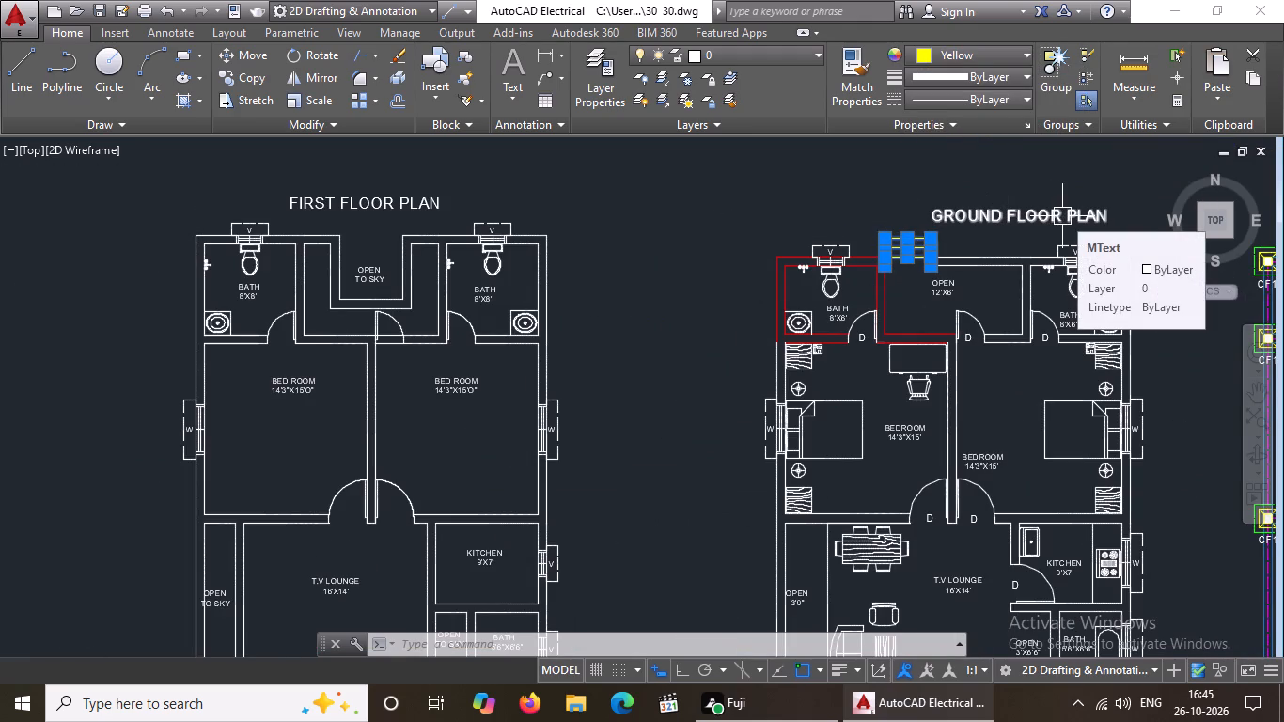
key("Escape")
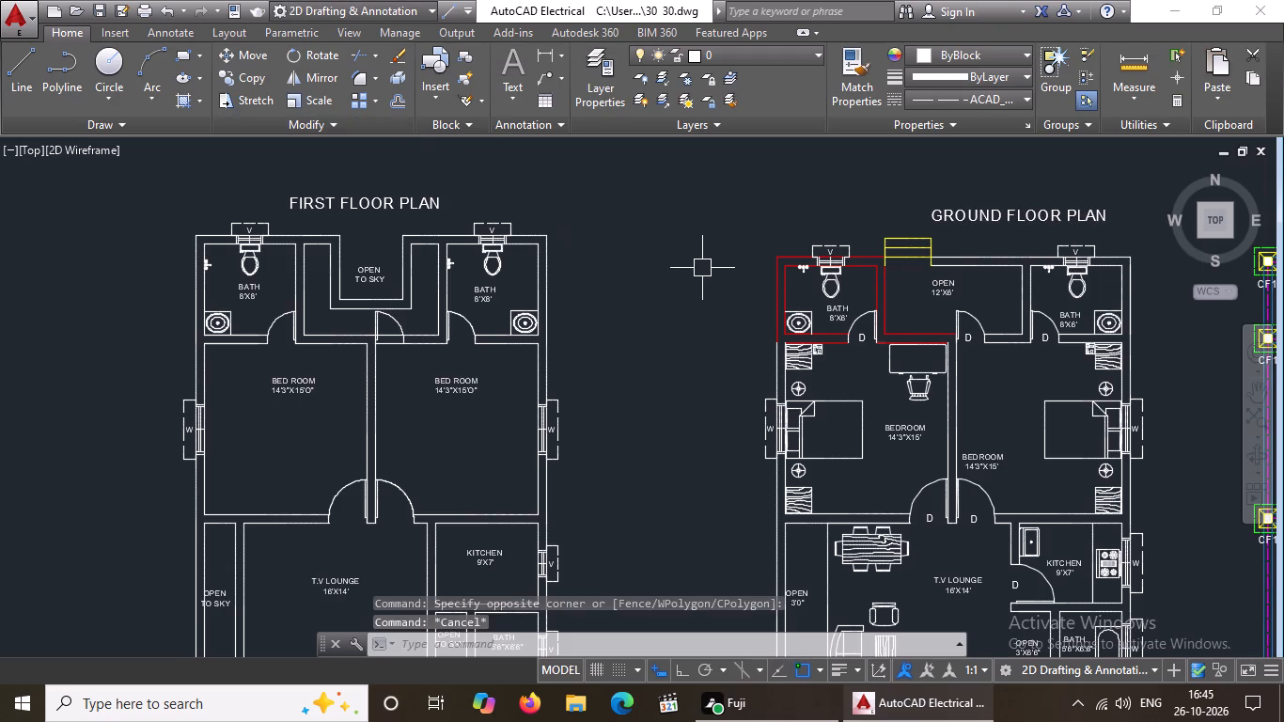
Recolour the open area's outer top wall line, between the steps and the upper-right bath, to yellow.
scroll(979, 241, "up", 2)
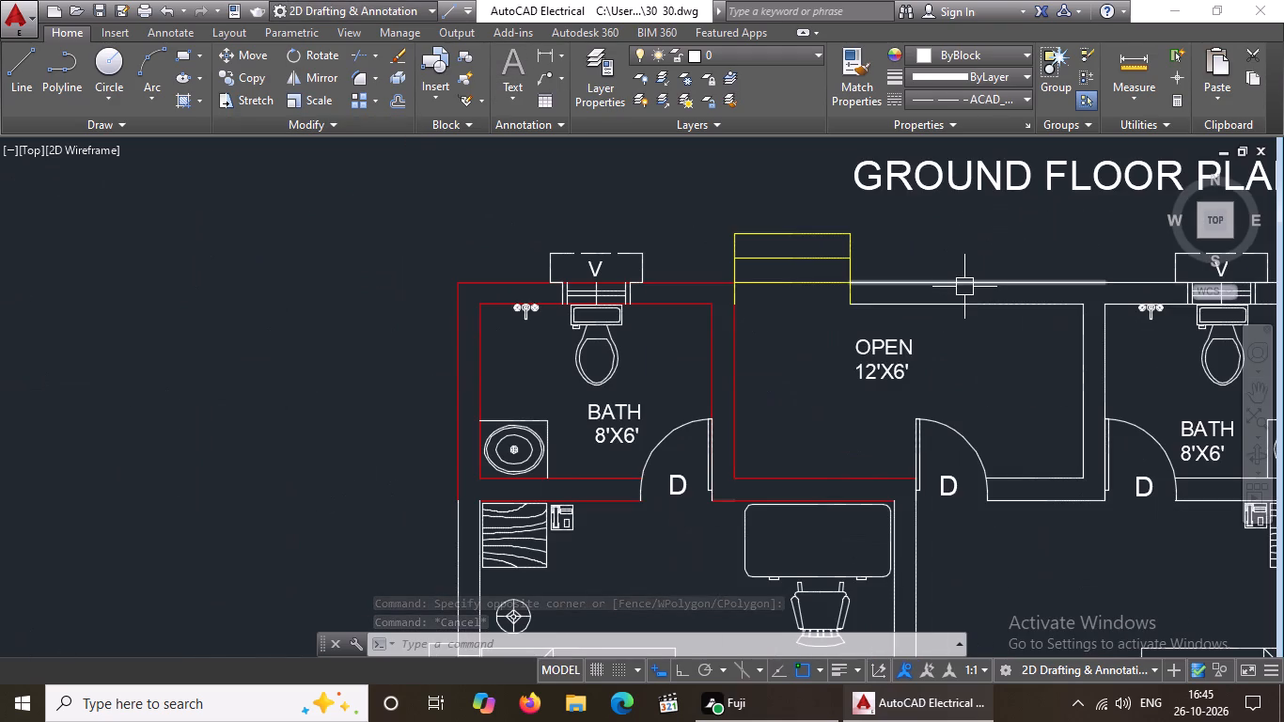
left_click(964, 287)
left_click(1025, 47)
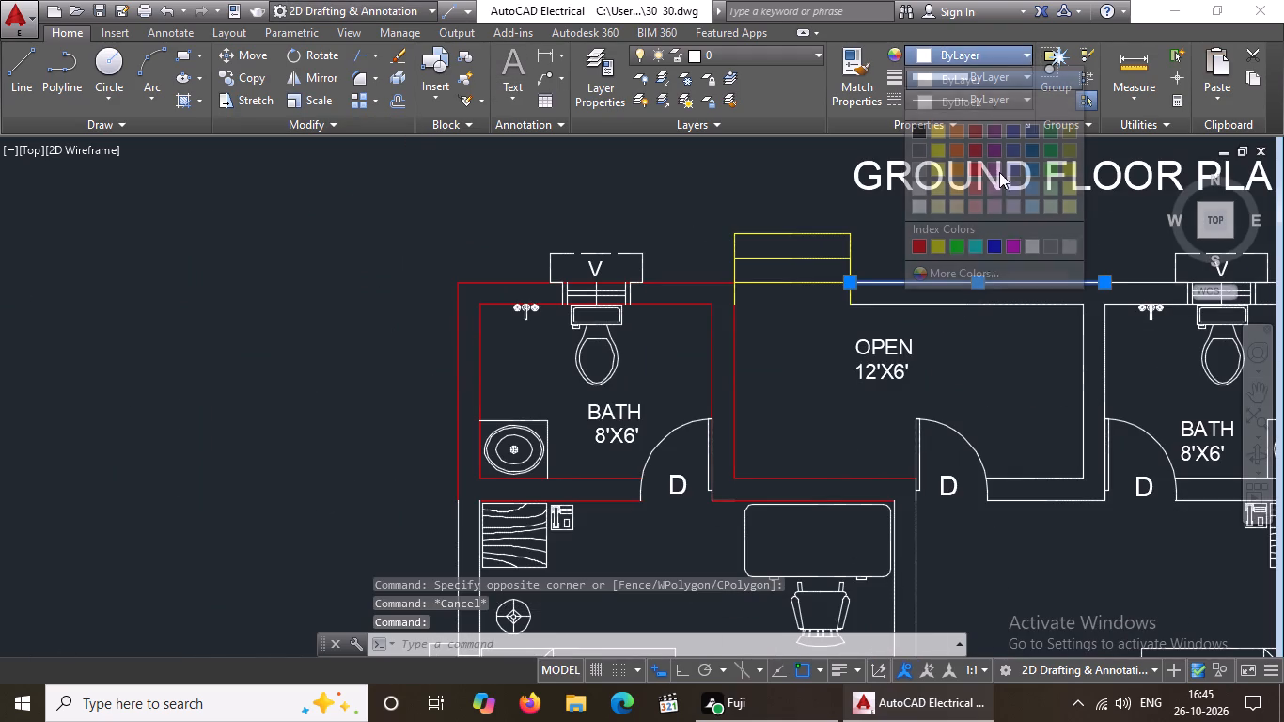
left_click(934, 241)
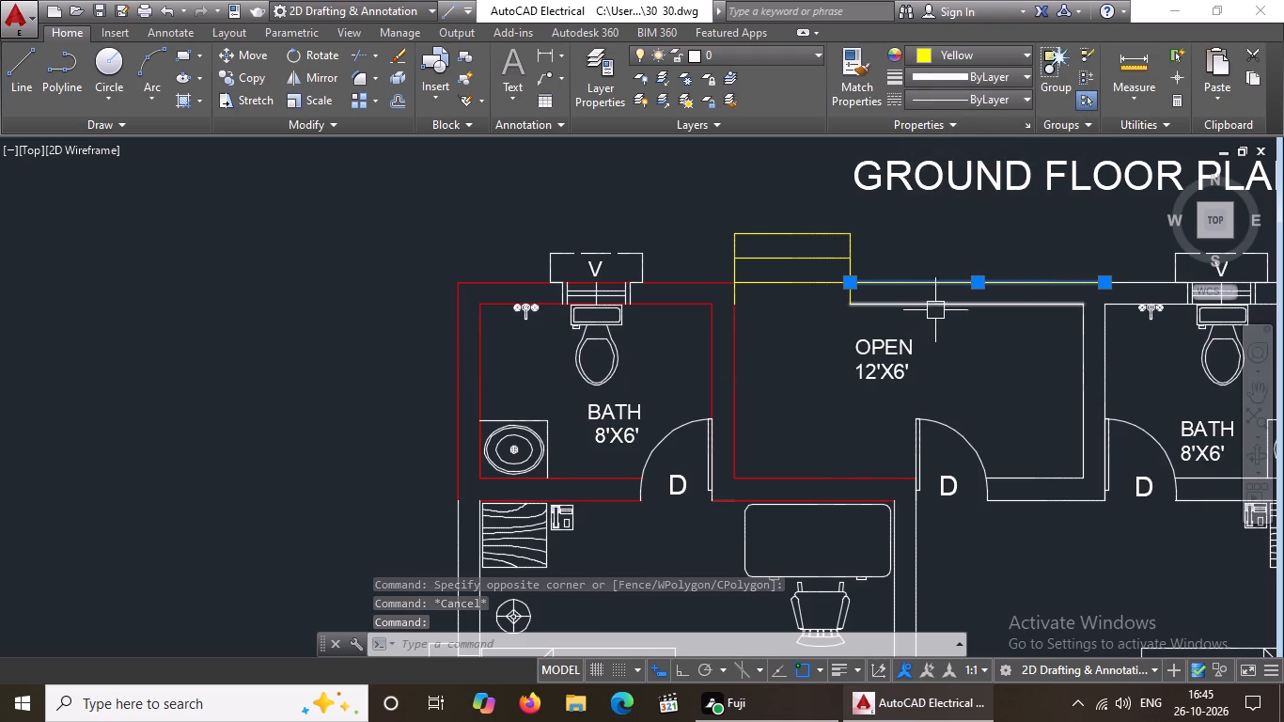
Recolour the outer and inner top wall lines of the 12'X6' open area, between the steps and the upper-right bath, to red.
left_click(966, 49)
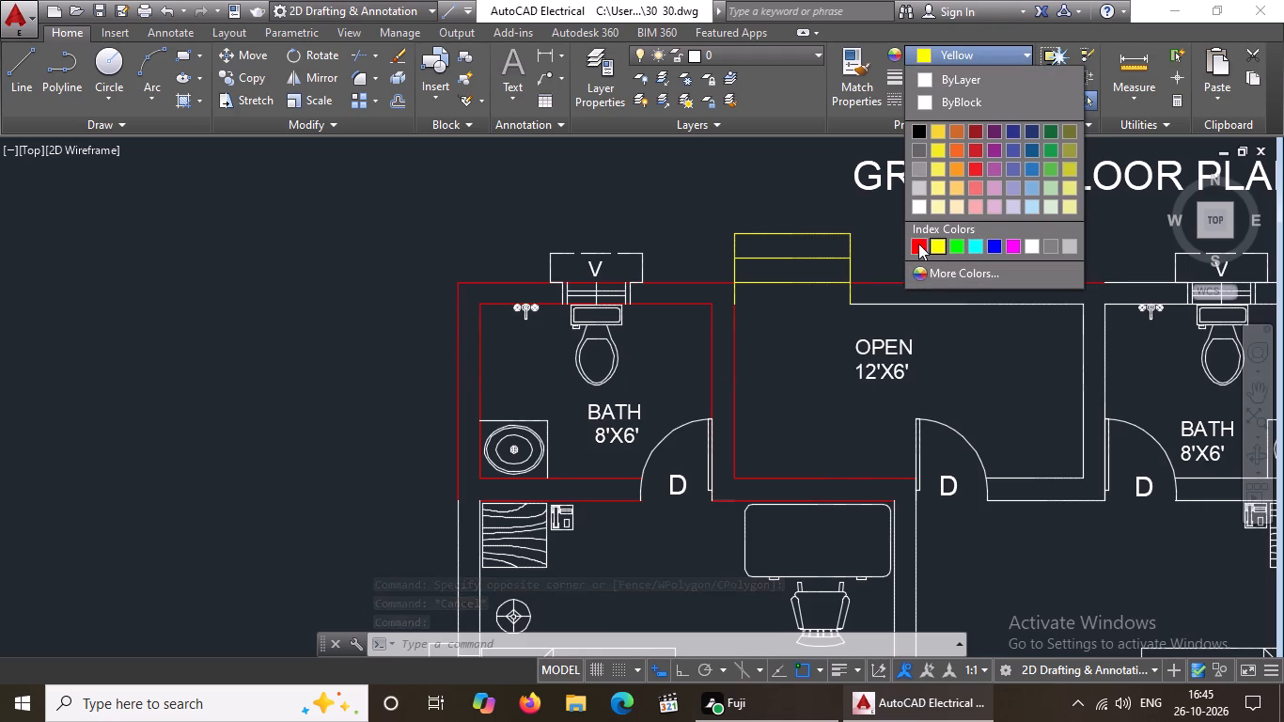
left_click(918, 243)
scroll(855, 294, "up", 1)
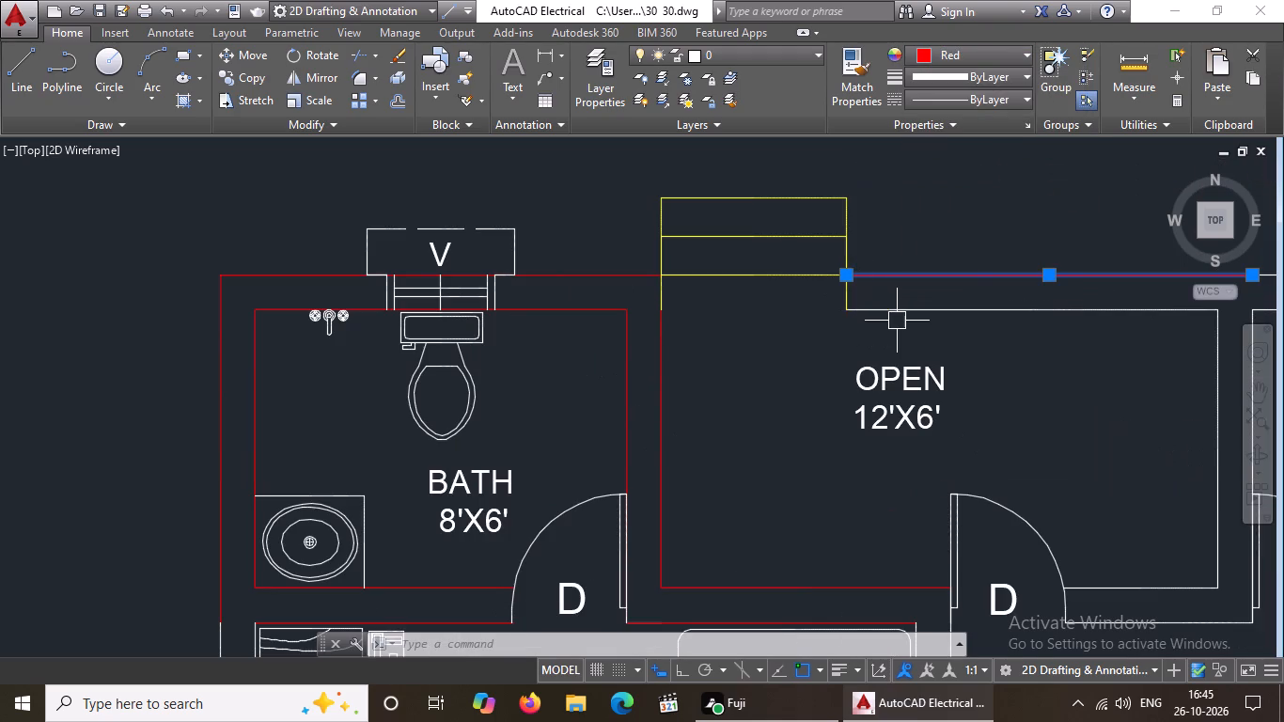
left_click(907, 303)
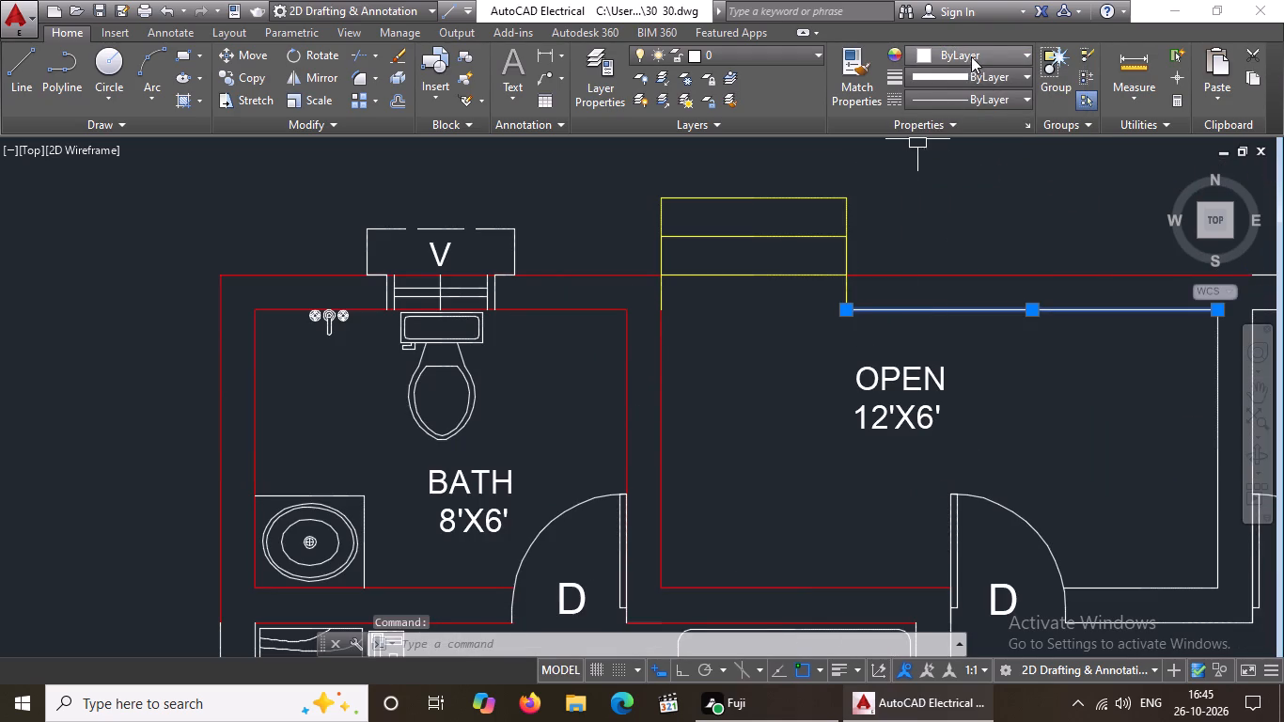
left_click(973, 54)
left_click(924, 243)
Recolour the outer and inner top wall lines of the upper-right bath to red.
scroll(896, 268, "down", 3)
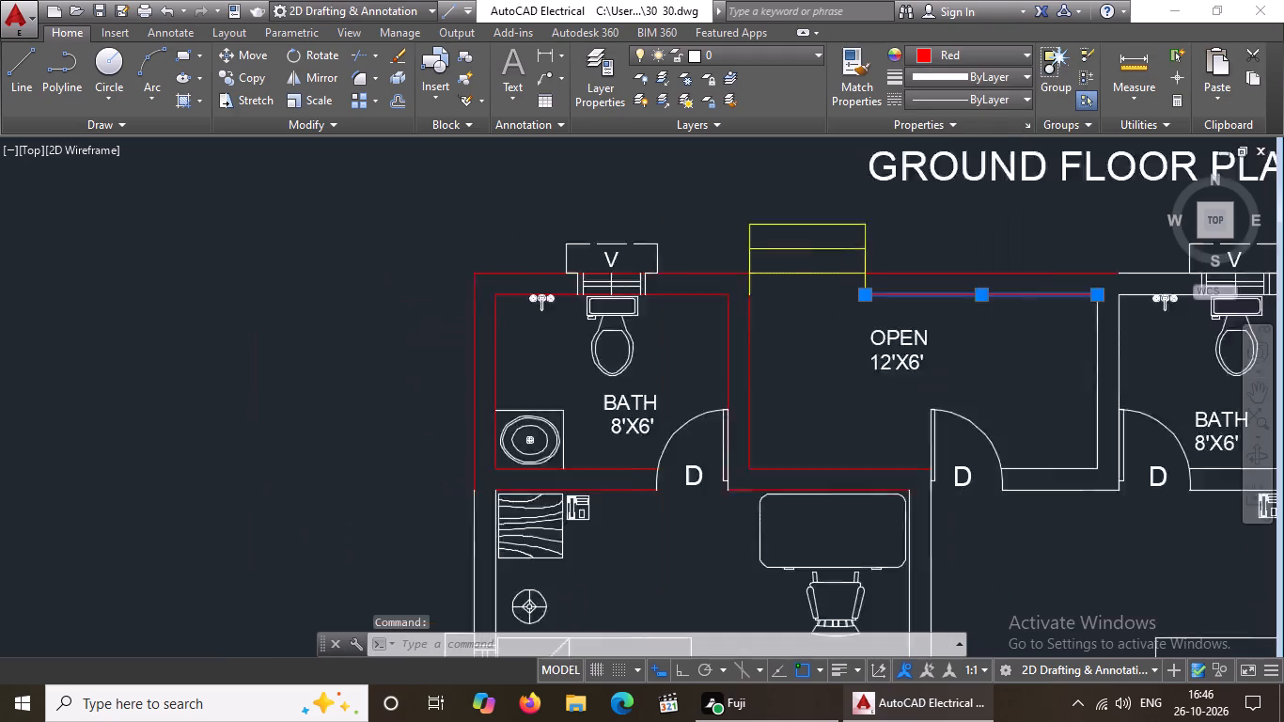
scroll(1021, 272, "up", 2)
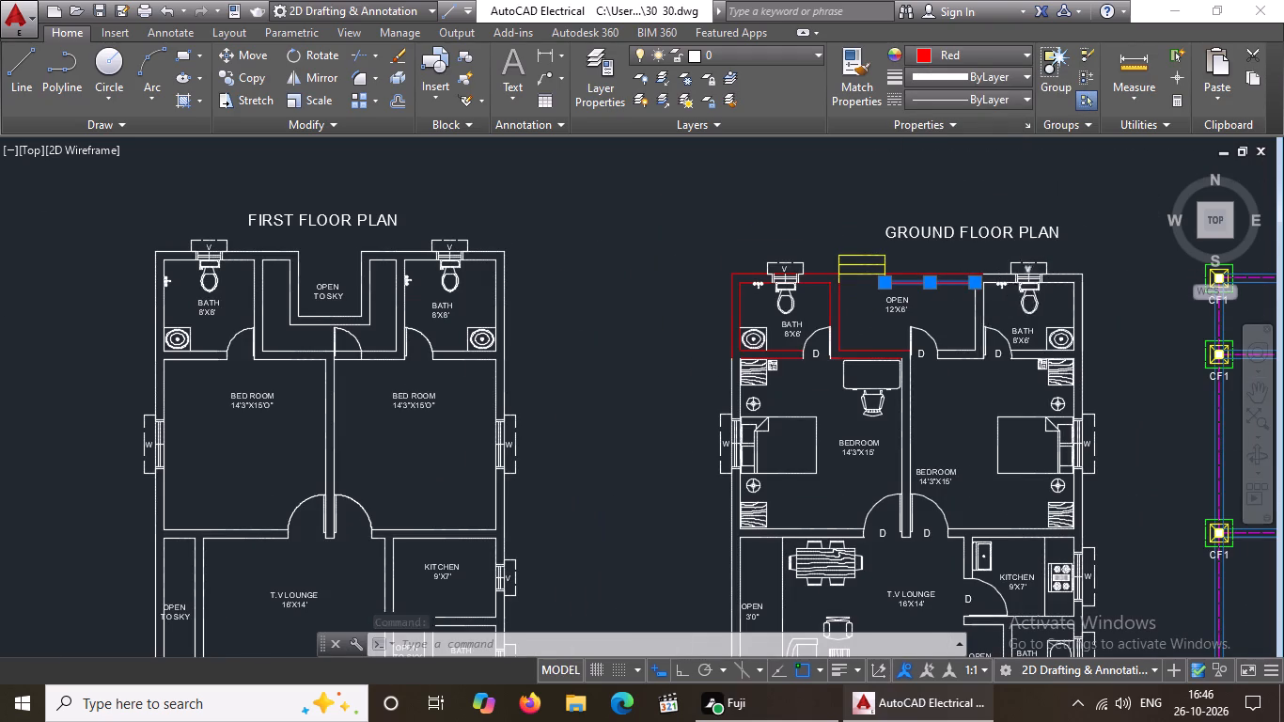
scroll(1021, 272, "up", 1)
left_click(947, 277)
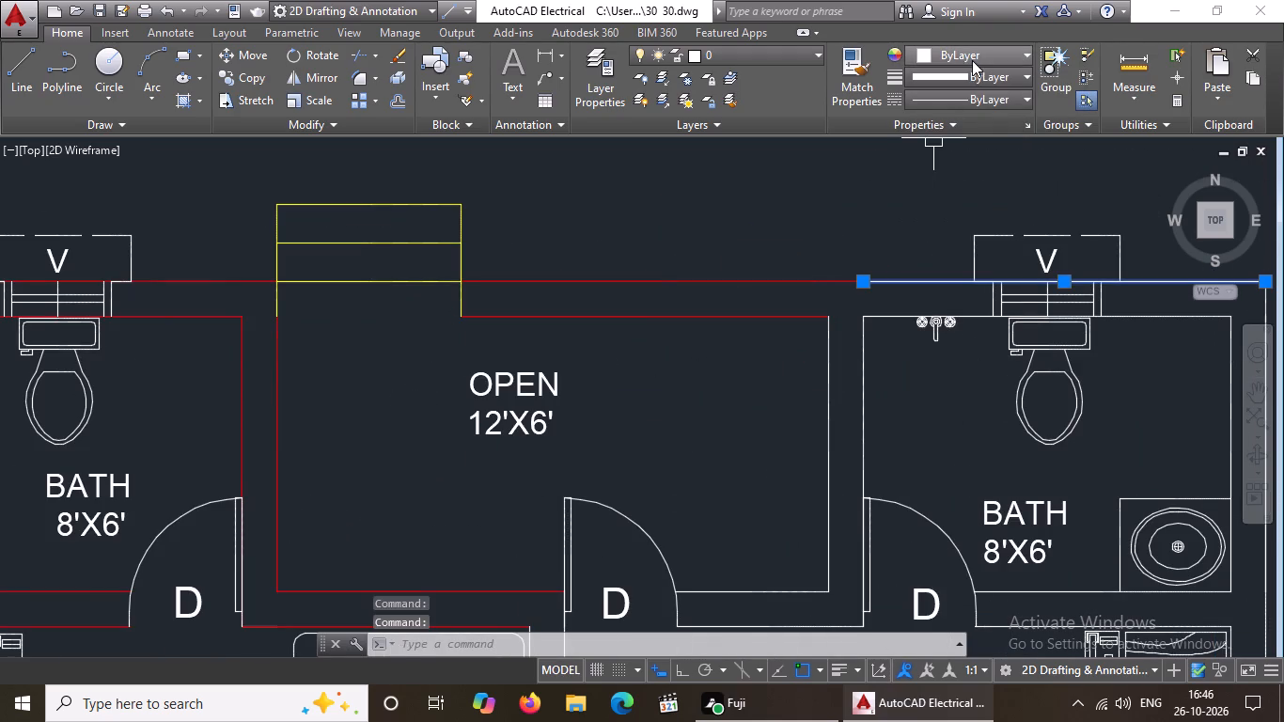
left_click(972, 59)
left_click(918, 243)
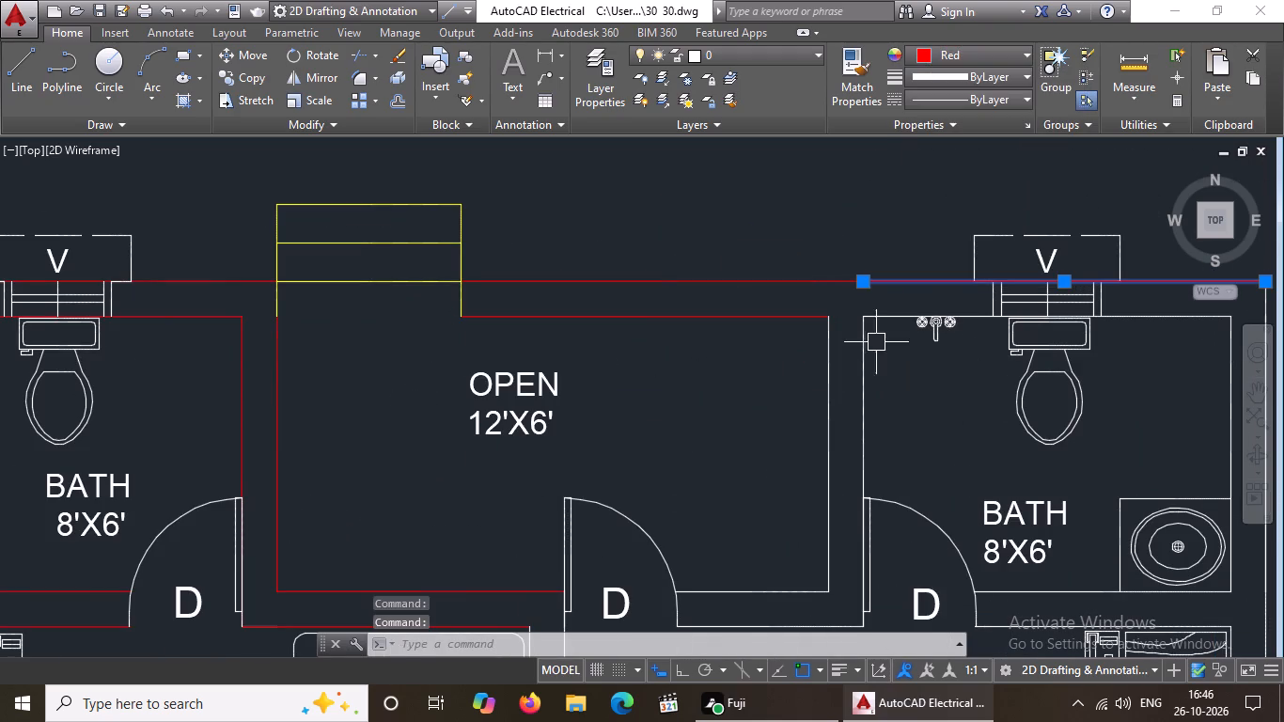
left_click(883, 316)
left_click(967, 52)
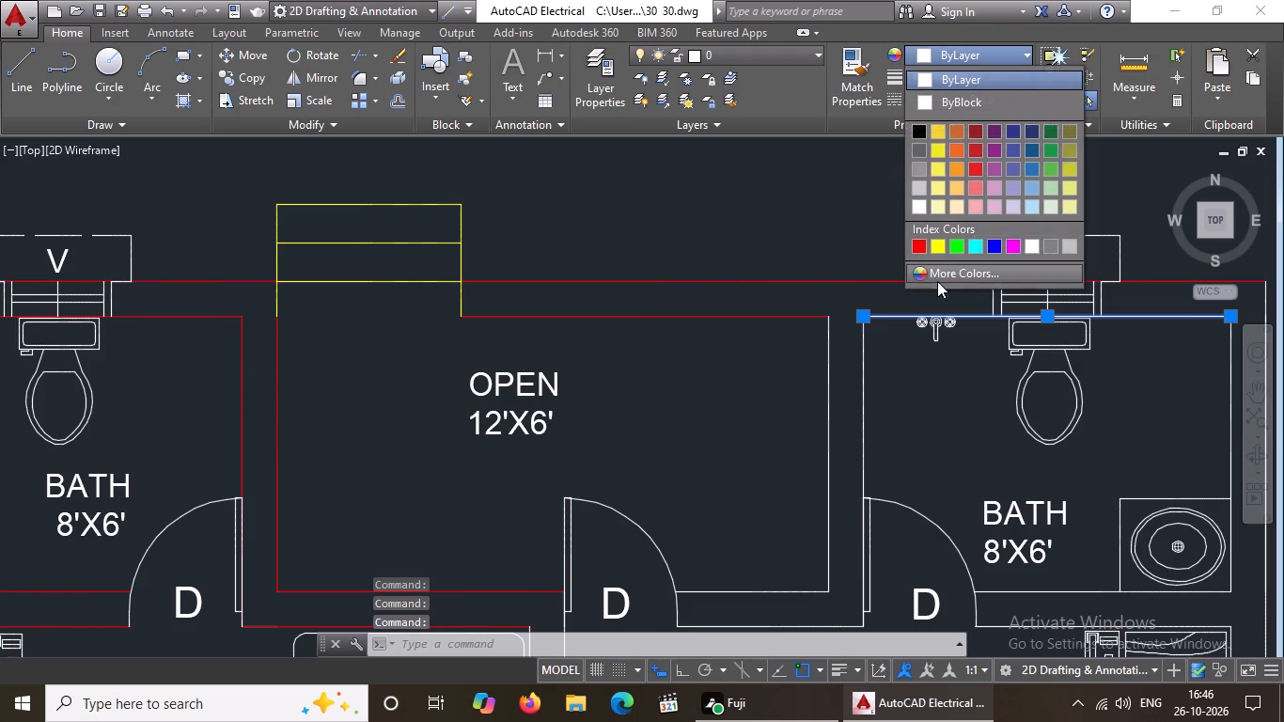
left_click_drag(922, 243, 920, 260)
Recolour both lines of the wall between the 12'X6' open area and the upper-right bath to red.
scroll(885, 295, "down", 4)
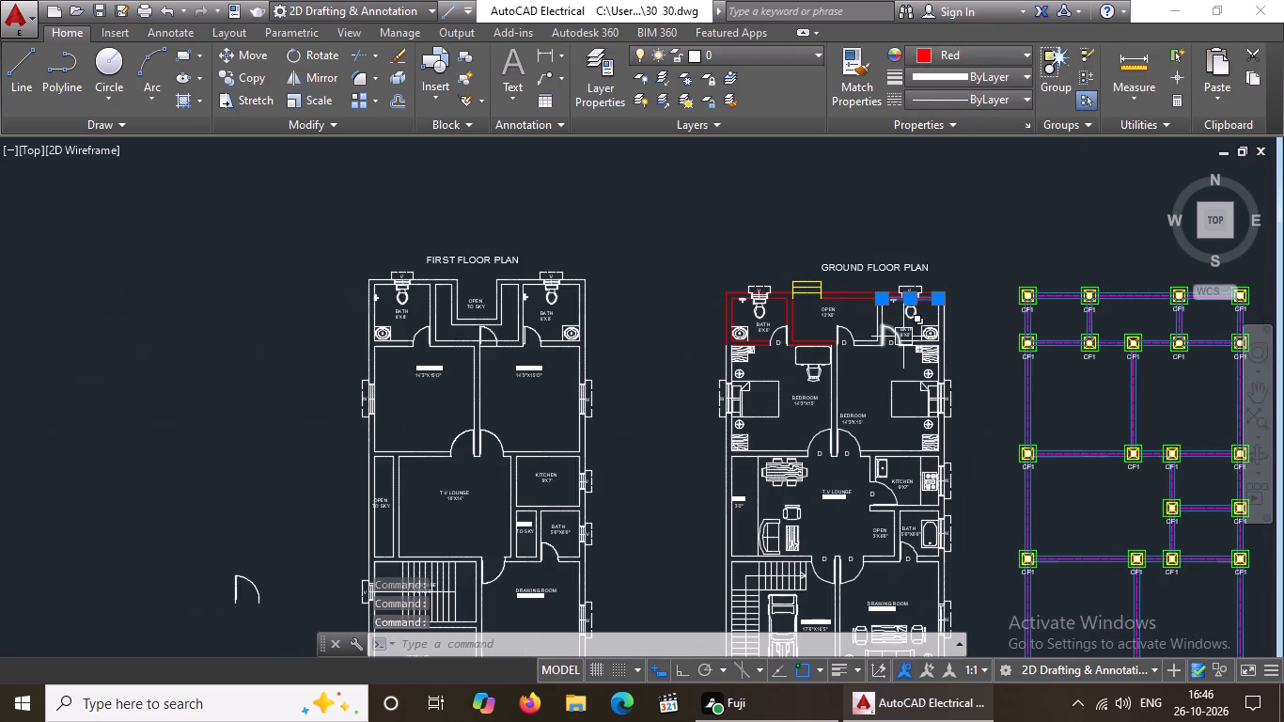
scroll(909, 295, "up", 3)
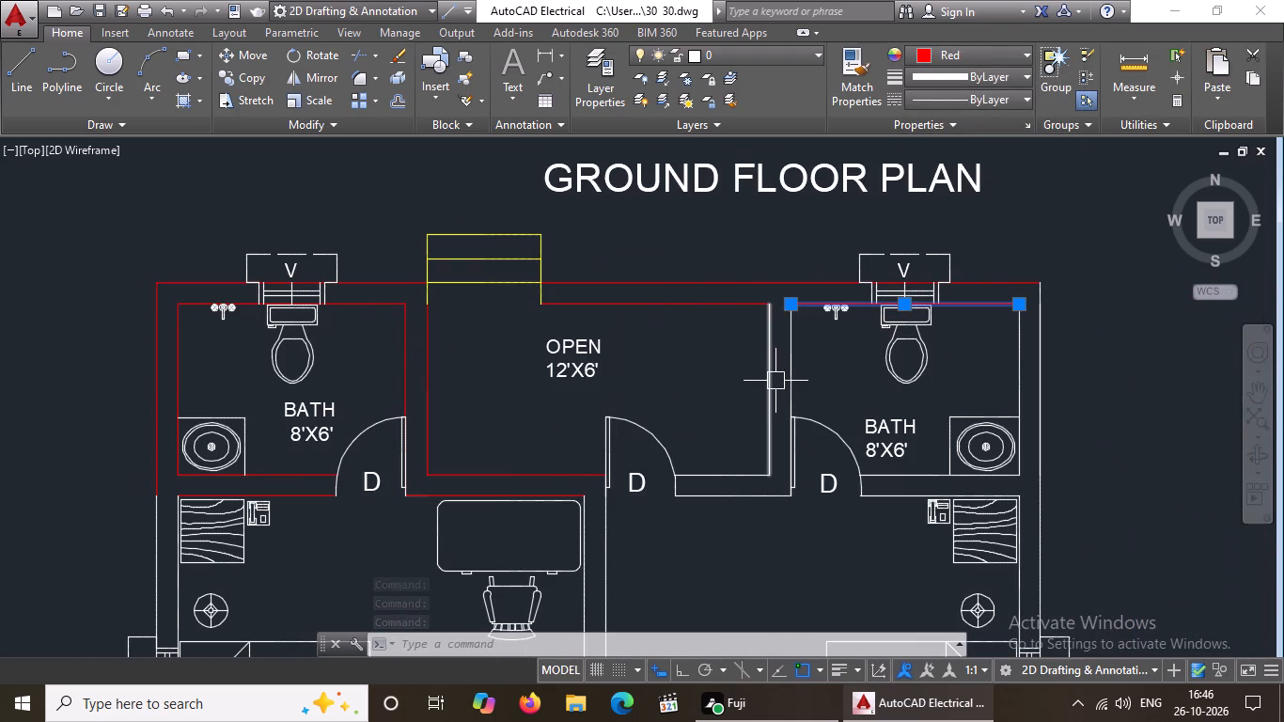
left_click(772, 385)
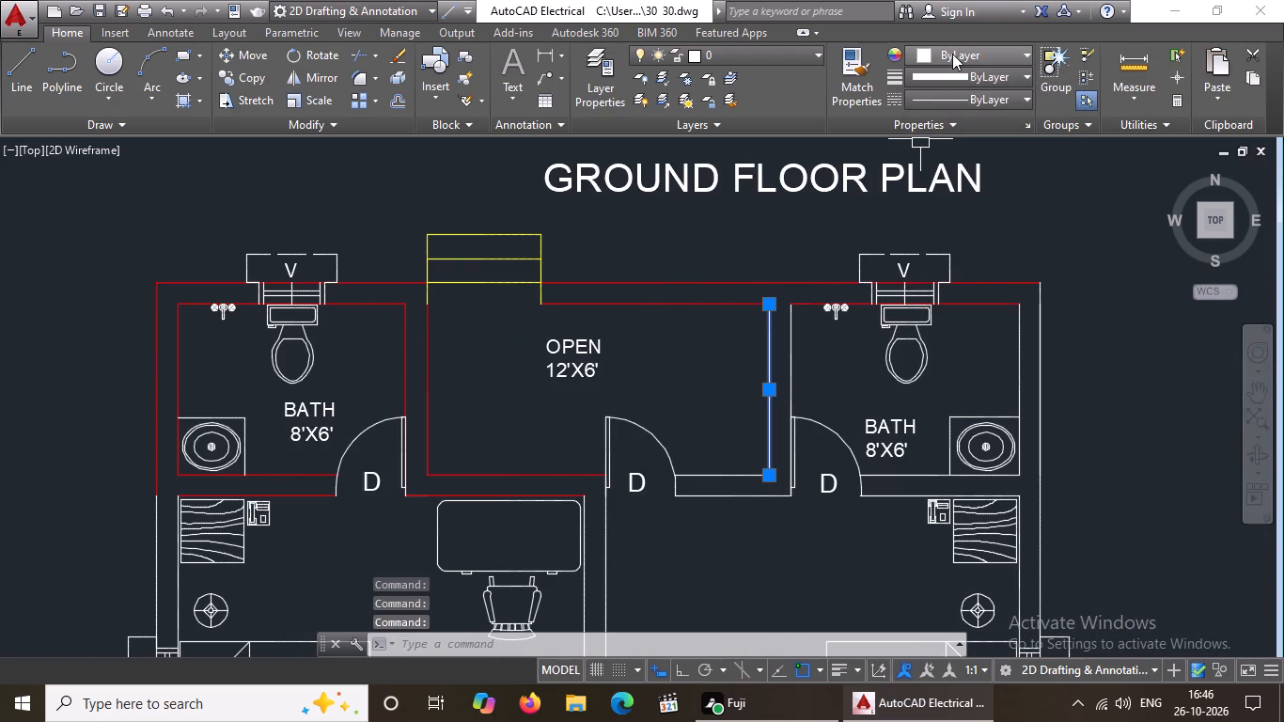
left_click(952, 53)
left_click(920, 243)
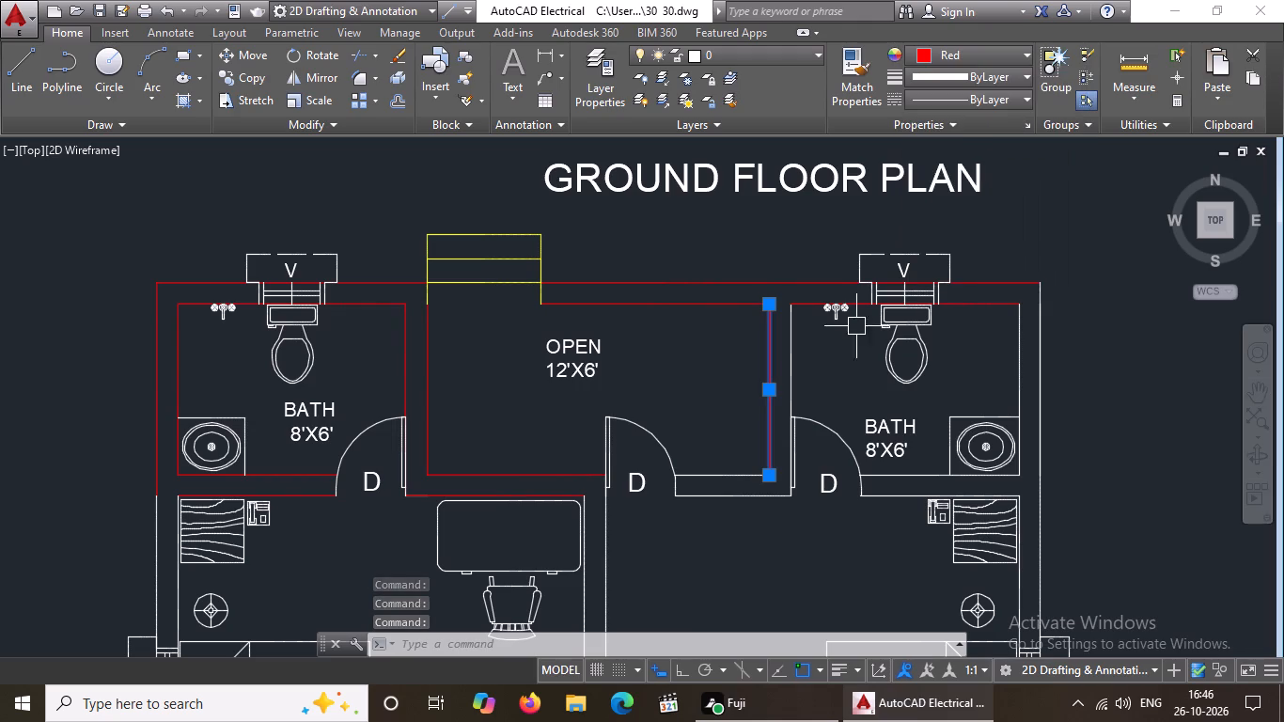
left_click(797, 355)
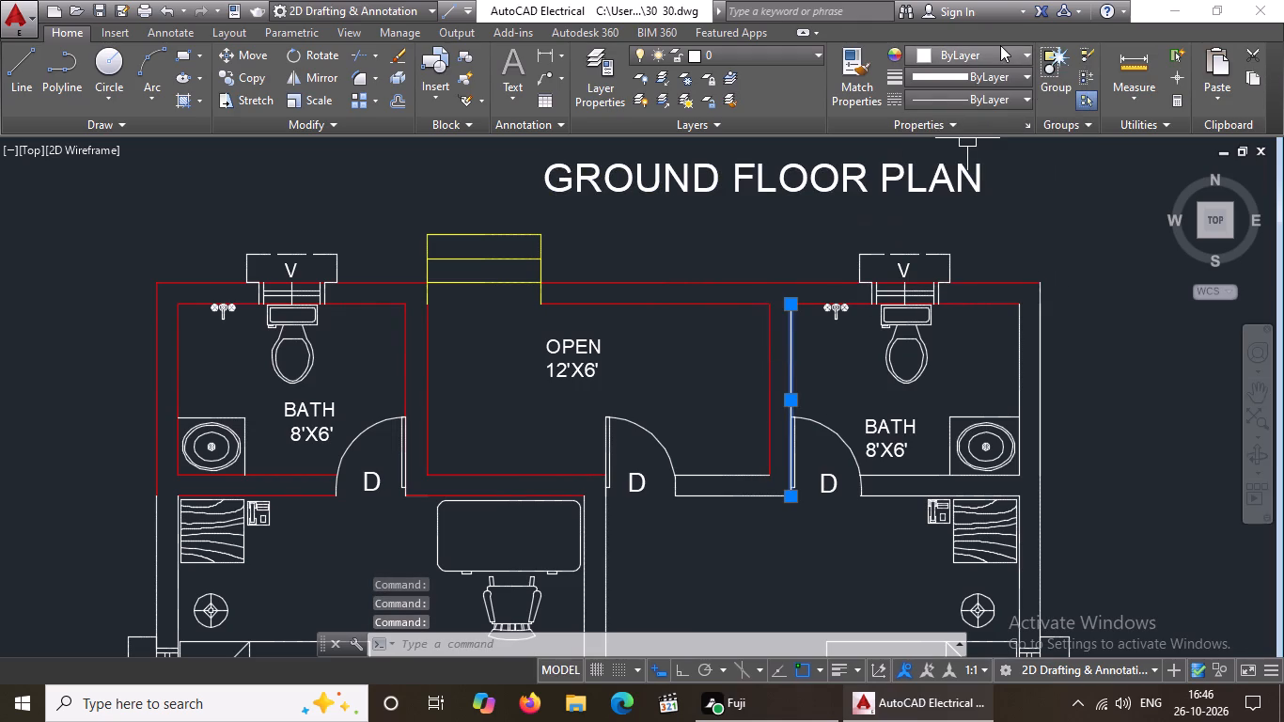
left_click(999, 57)
left_click(919, 242)
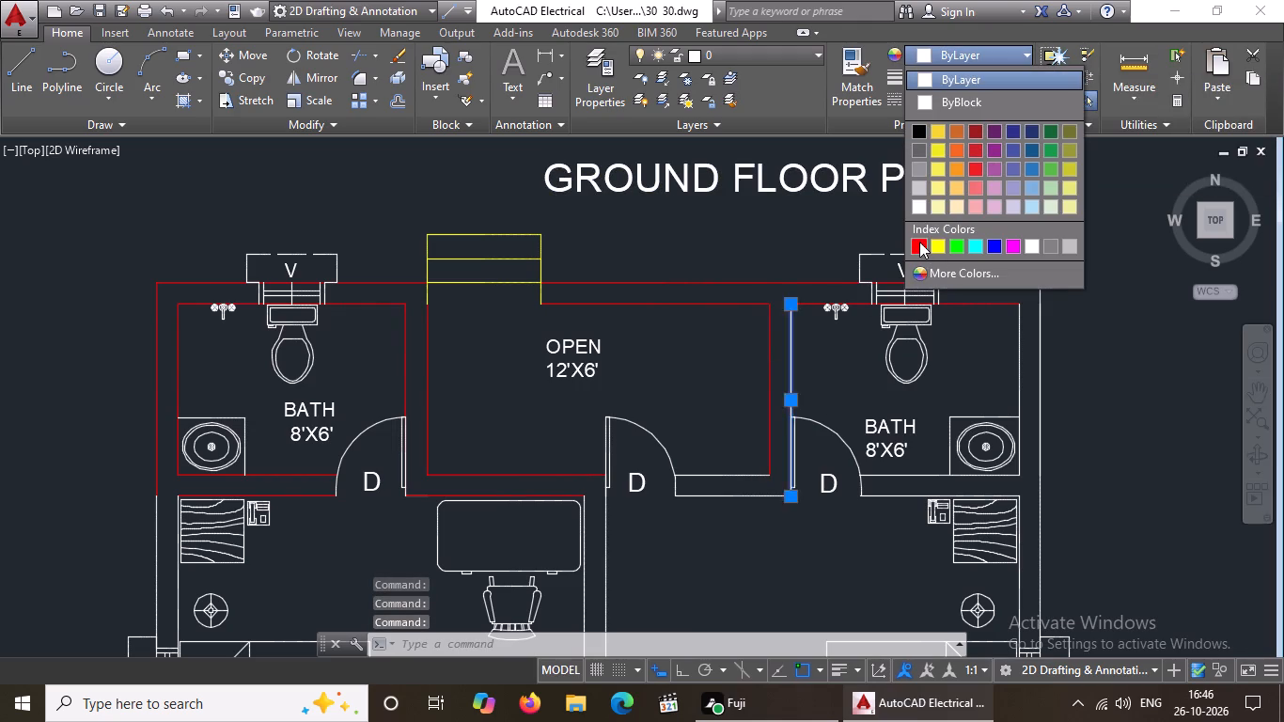
Recolour the inner and outer lines of the upper-right bath's right-hand exterior wall to red.
left_click(1017, 365)
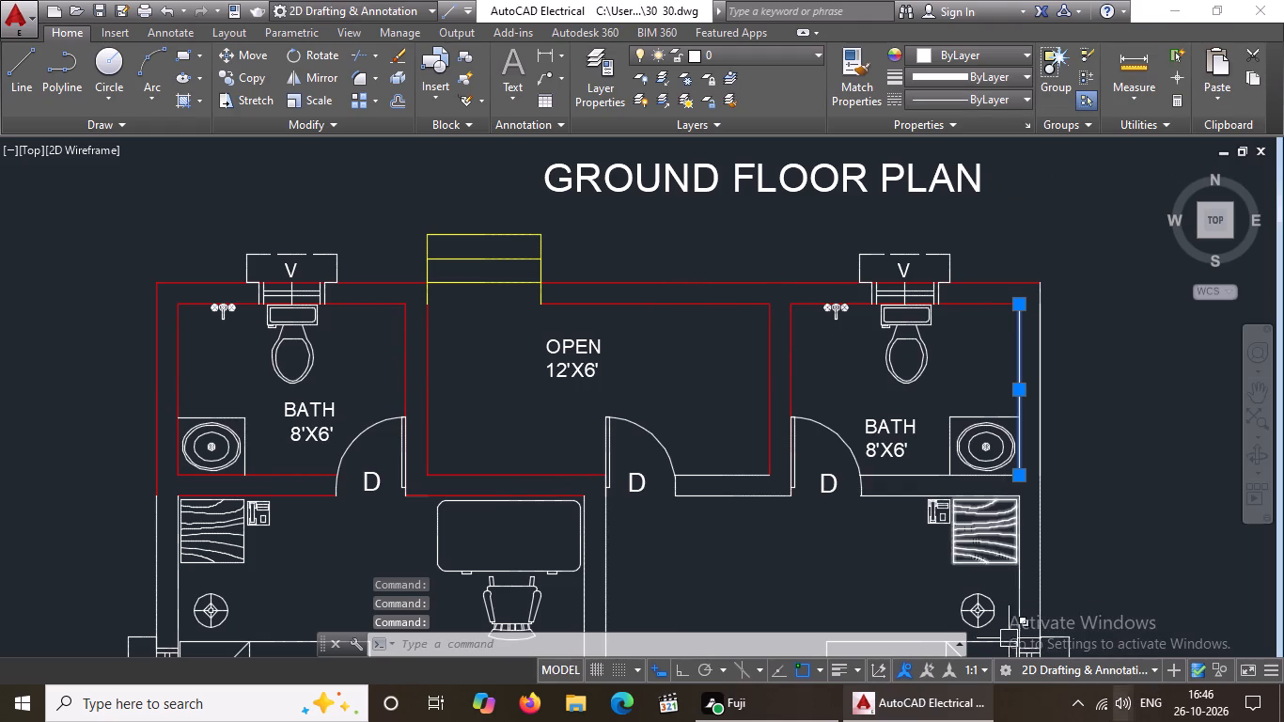
left_click(948, 56)
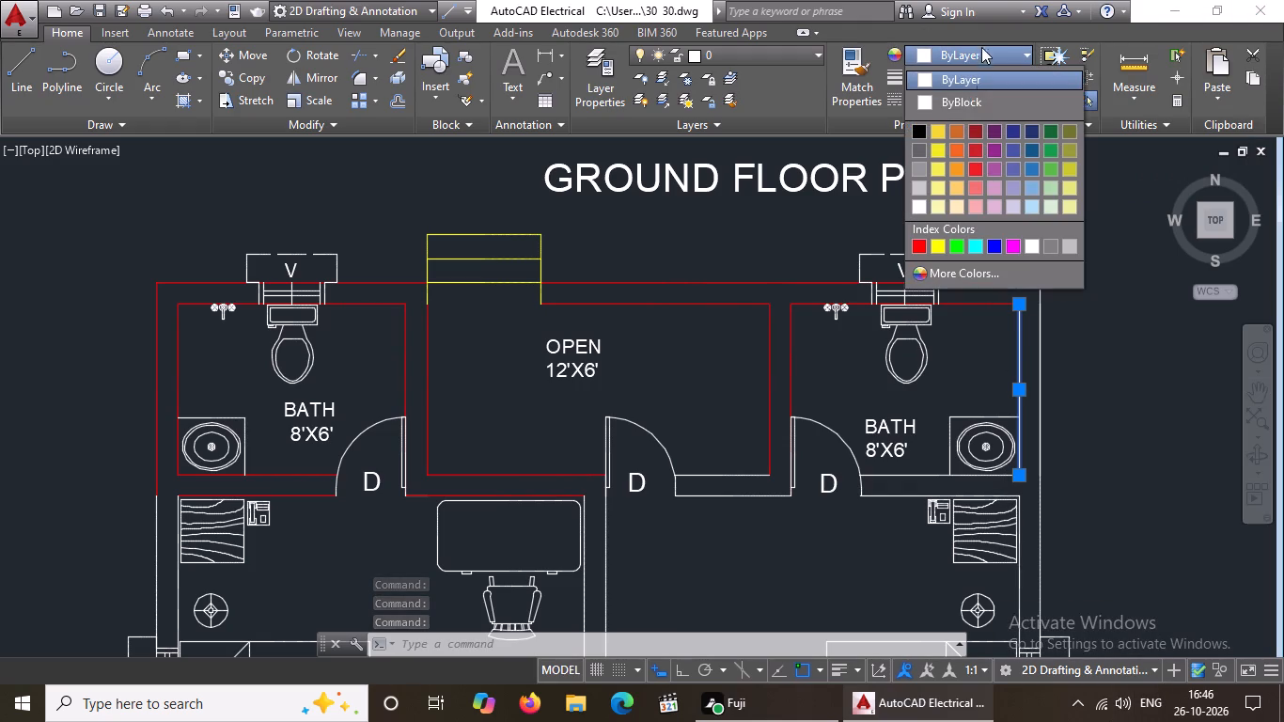
left_click(914, 245)
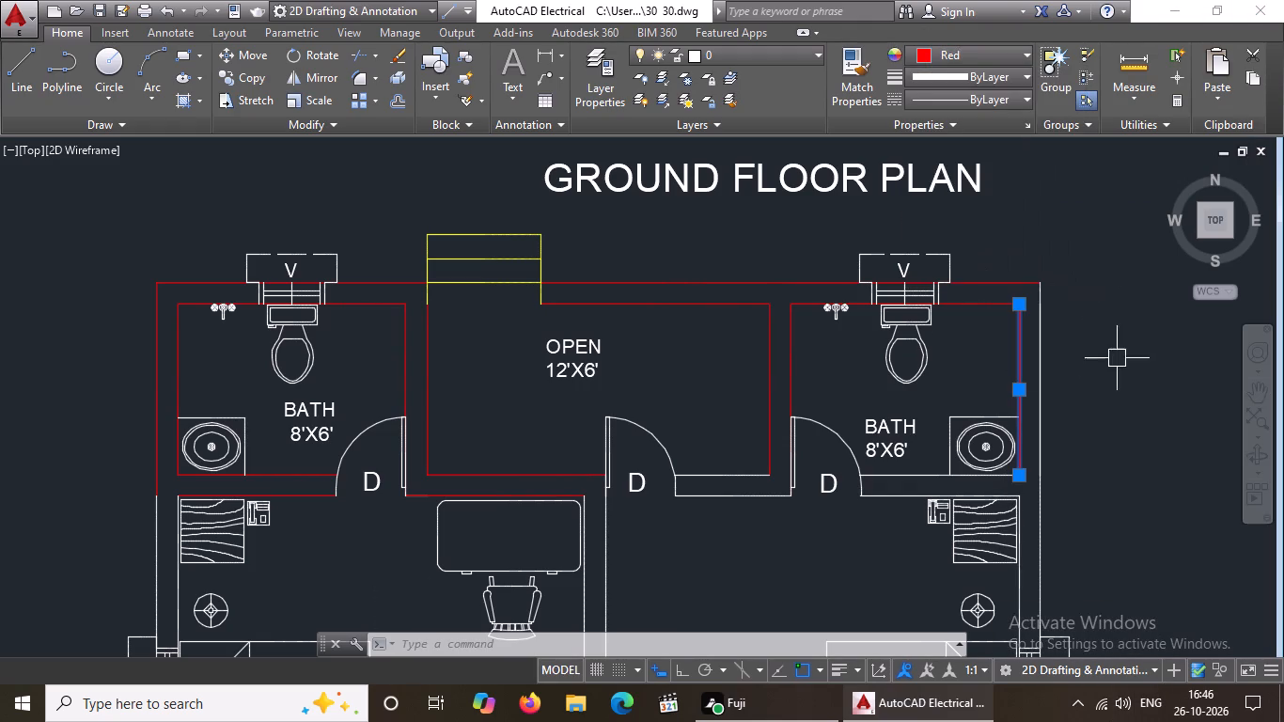
left_click(1042, 376)
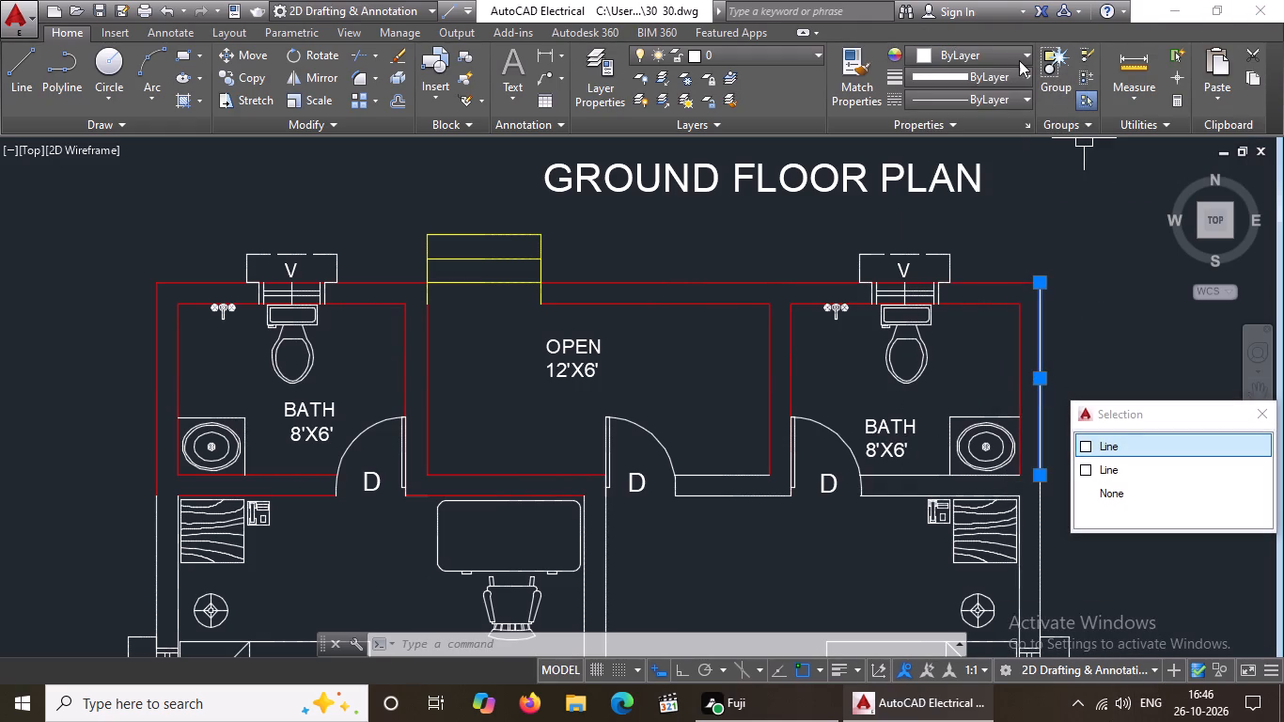
left_click(1009, 58)
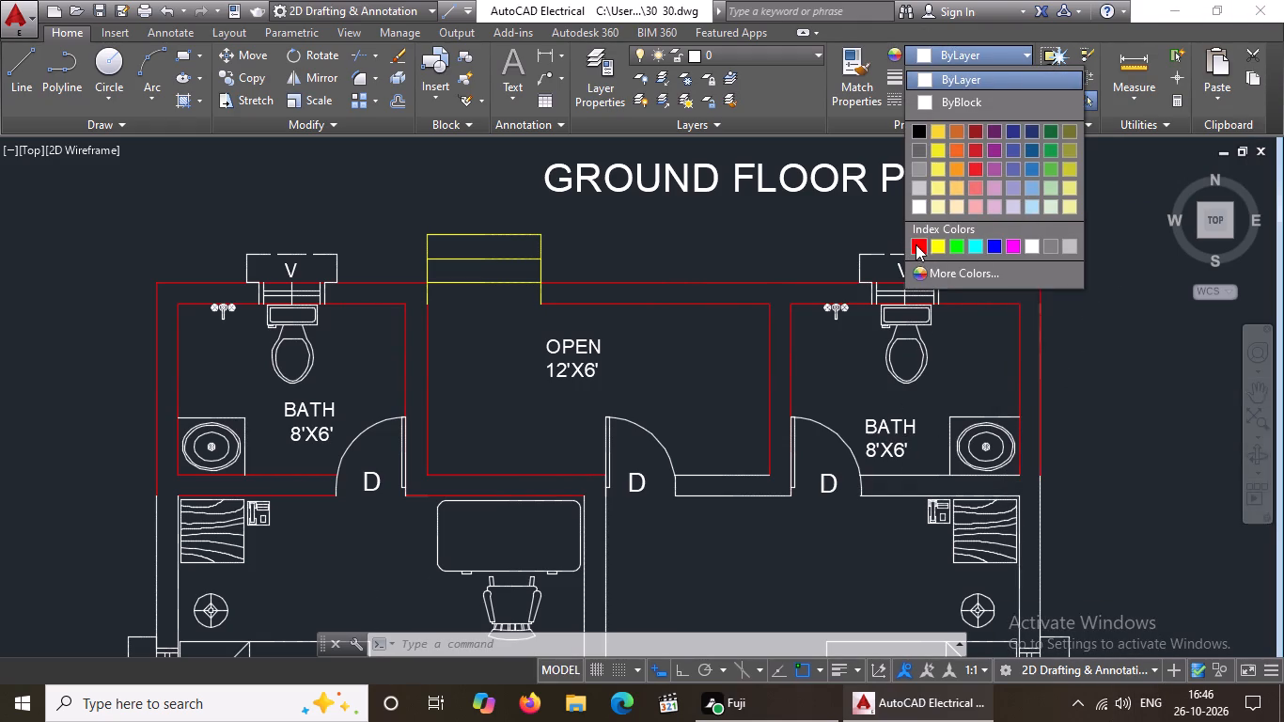
left_click(916, 244)
Recolour both lines of the upper-right bath's bottom wall, from the door to the exterior wall, to red.
left_click(901, 472)
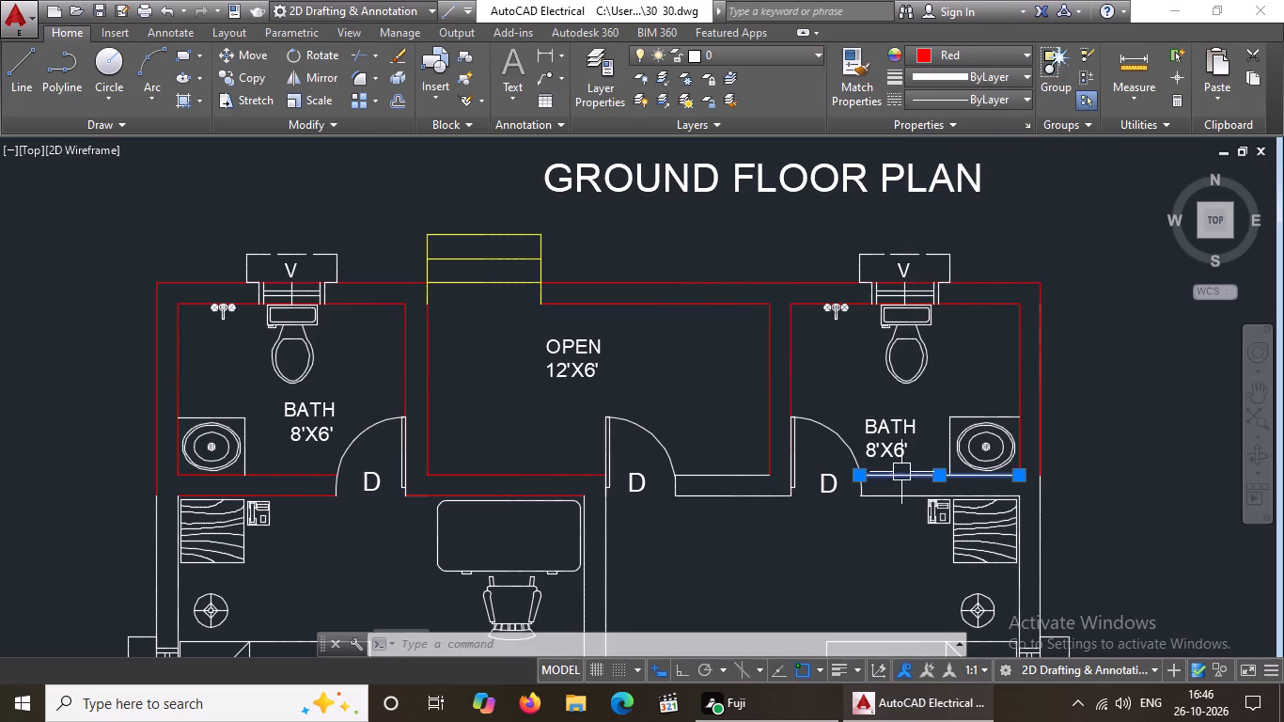
left_click(958, 56)
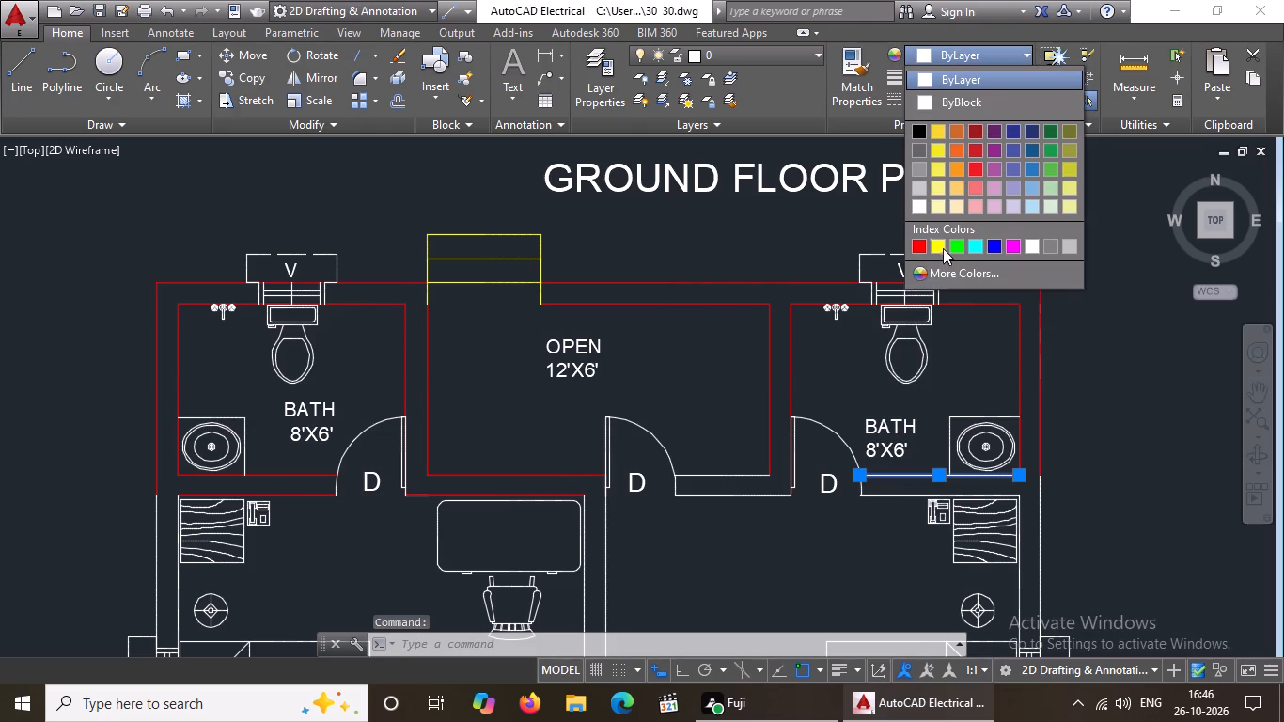
left_click(918, 243)
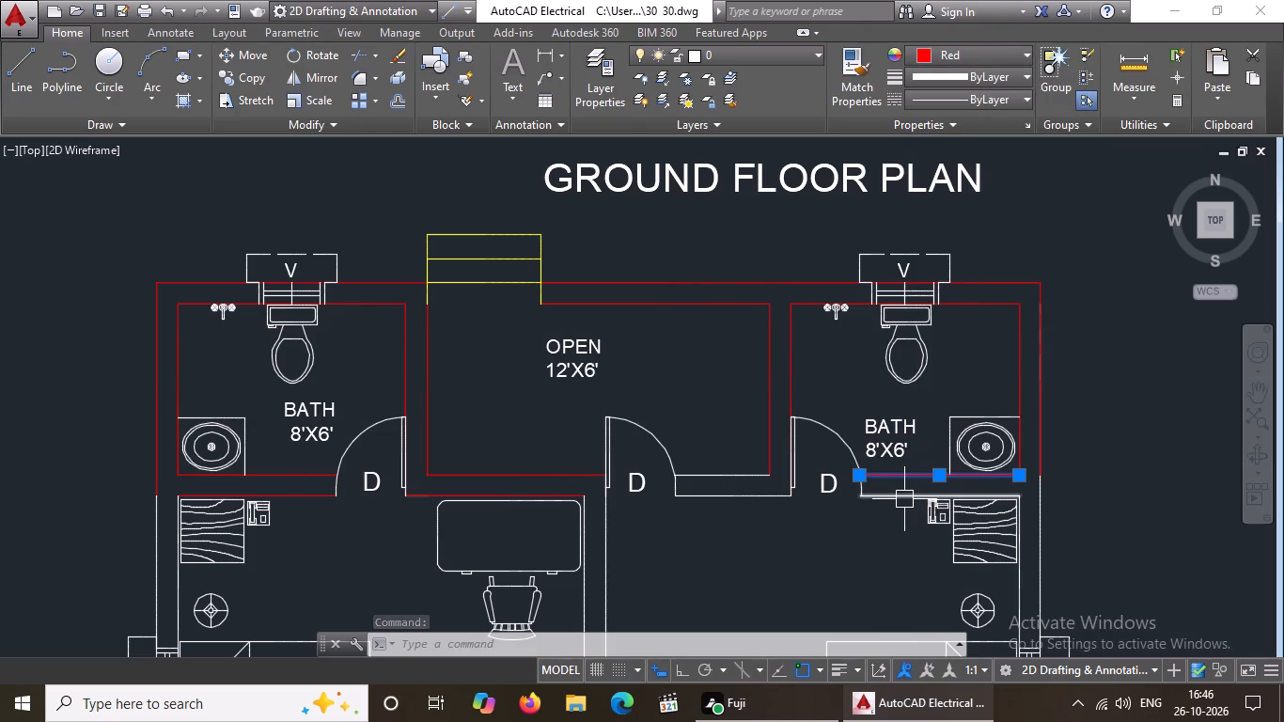
left_click(904, 499)
left_click(975, 55)
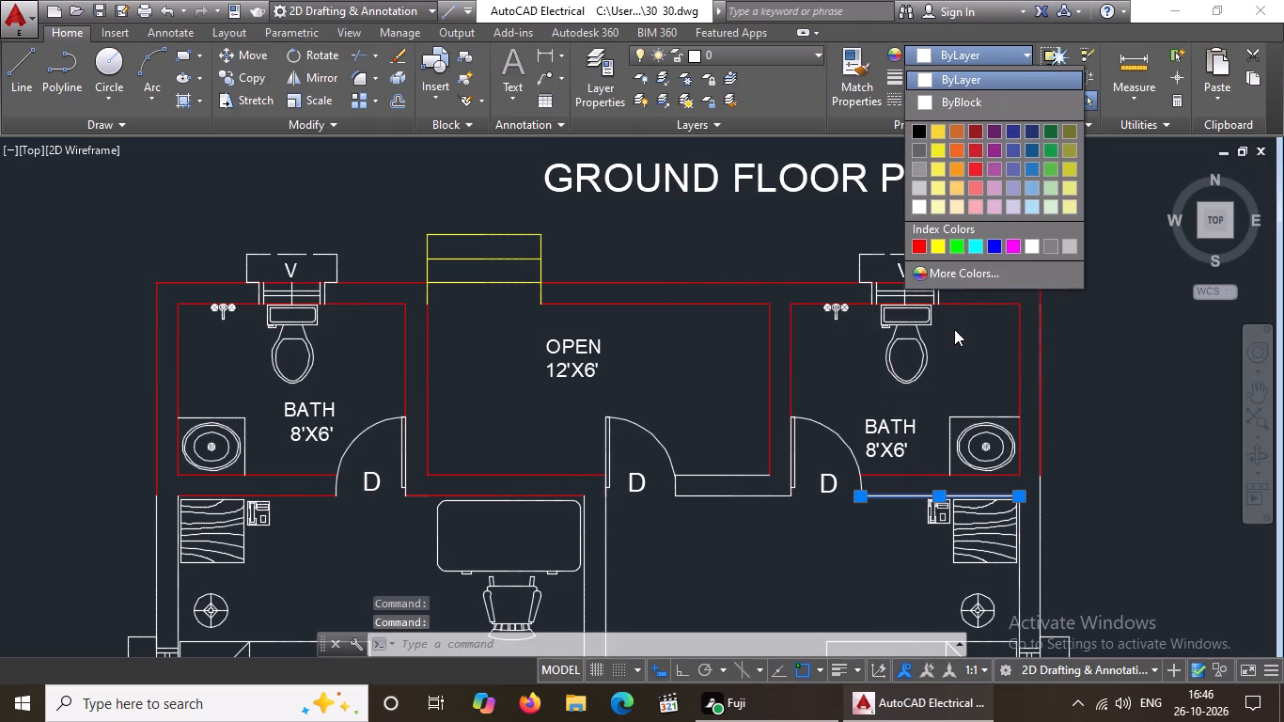
left_click(921, 242)
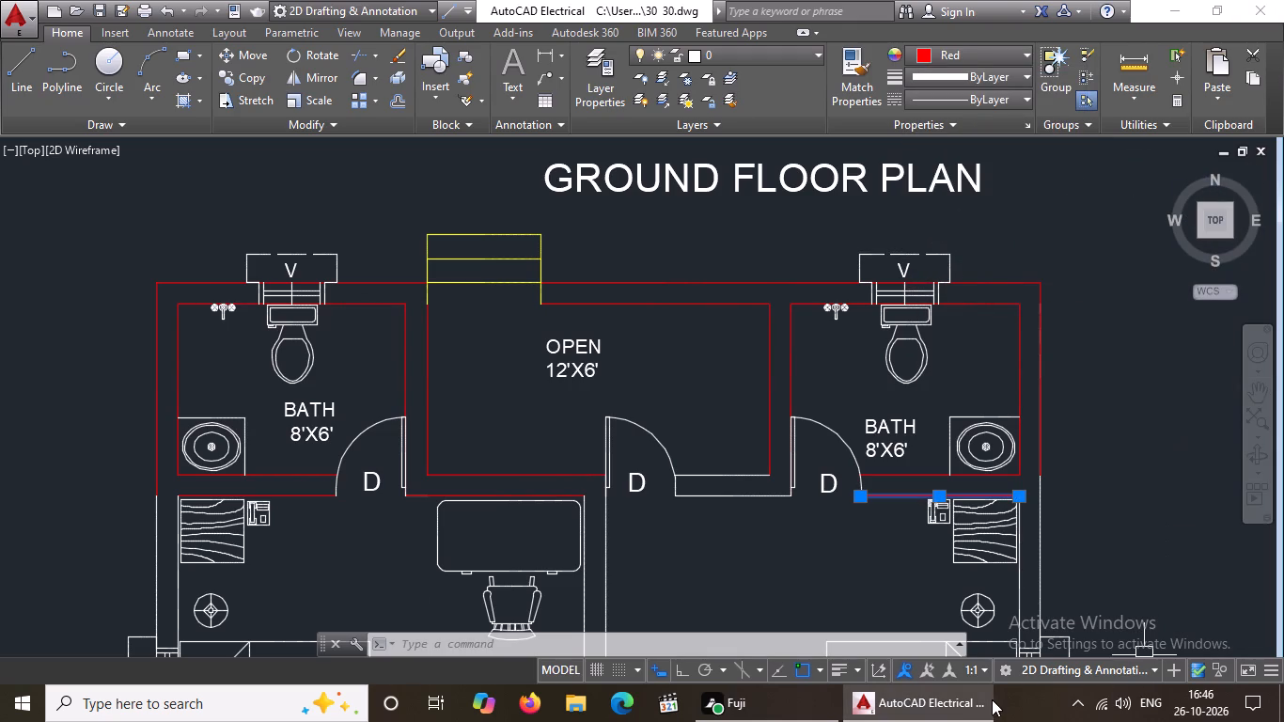
key("Escape")
Recolour the top and side lines of the washbasin counter in the upper-right bath to yellow.
scroll(1064, 397, "up", 1)
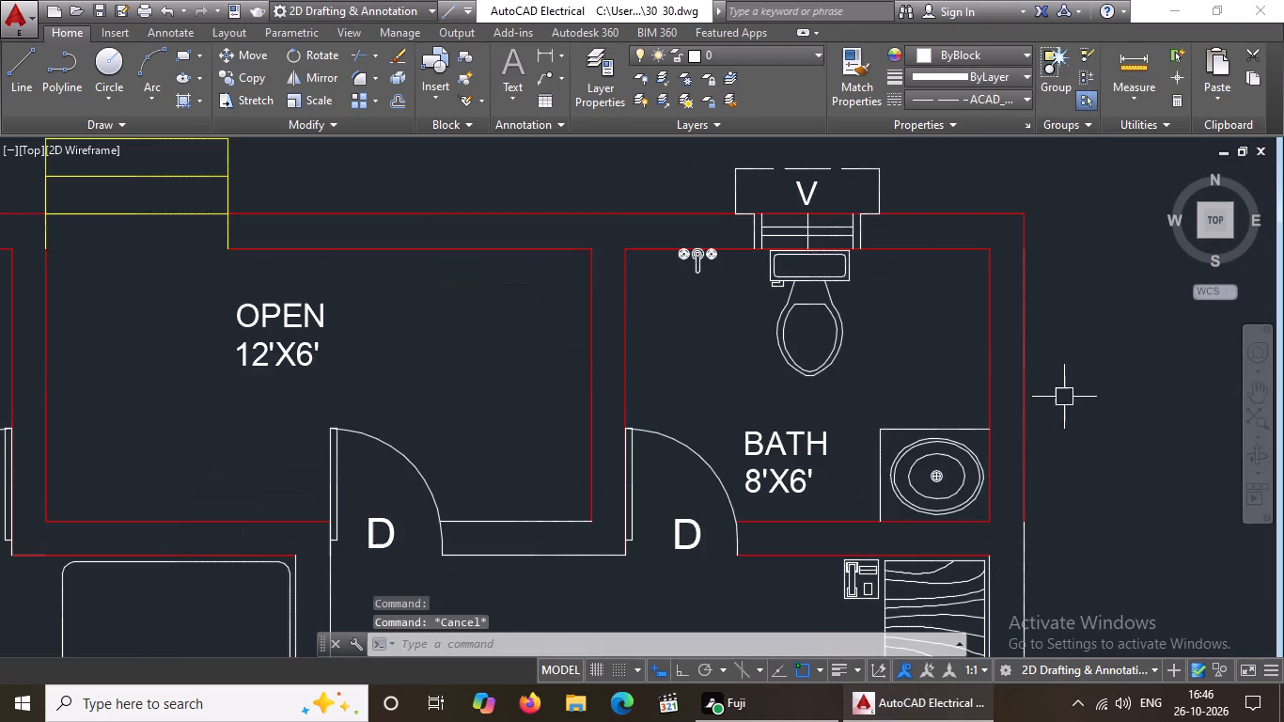
left_click(930, 426)
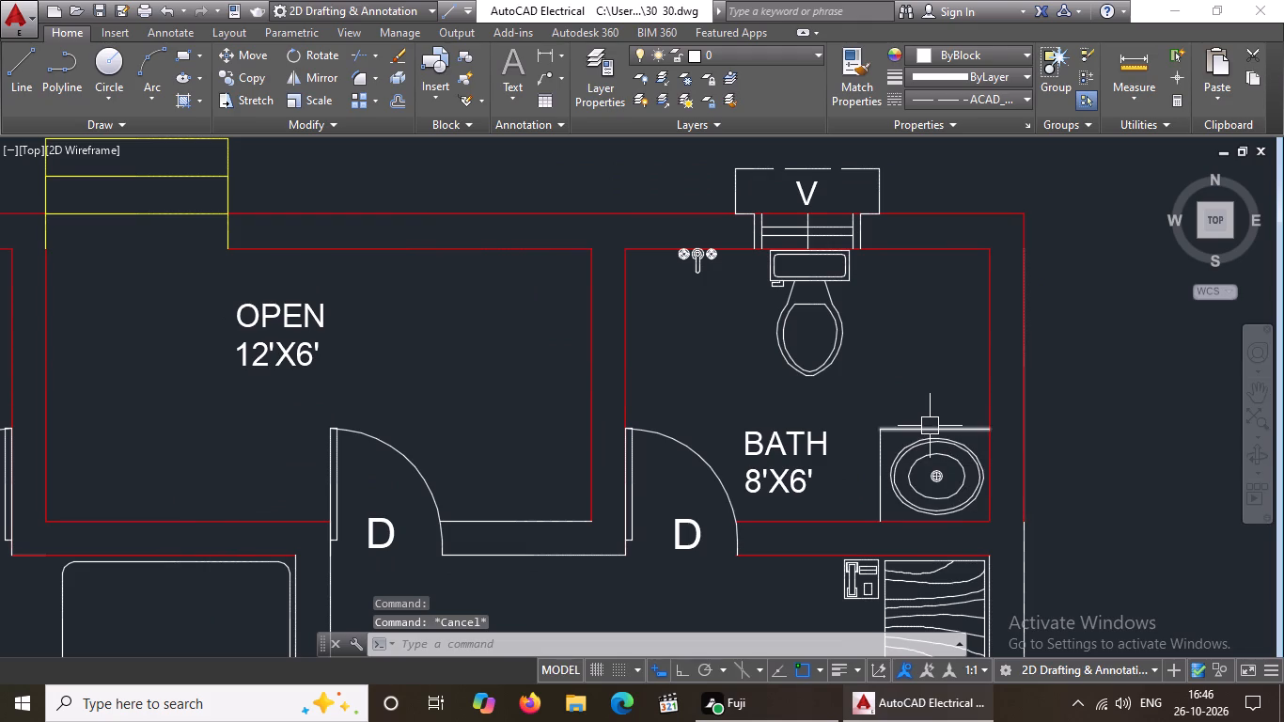
left_click(932, 49)
left_click(939, 243)
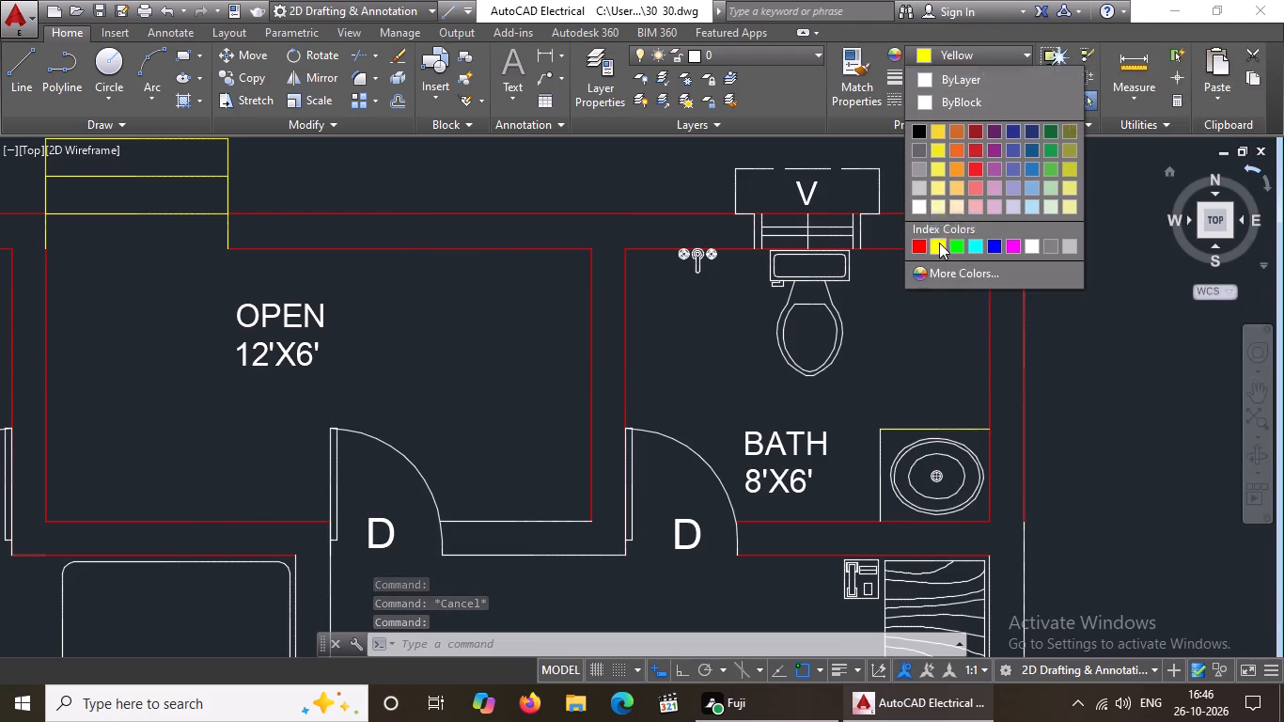
left_click(881, 501)
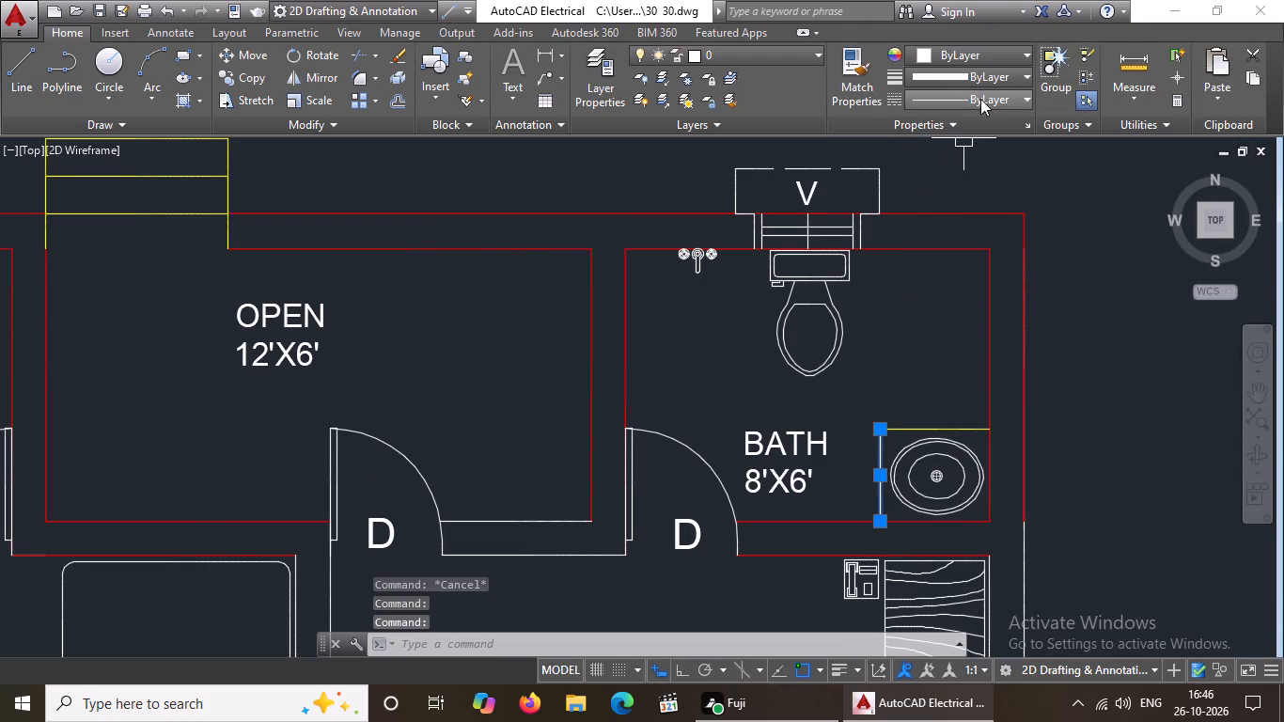
left_click(989, 55)
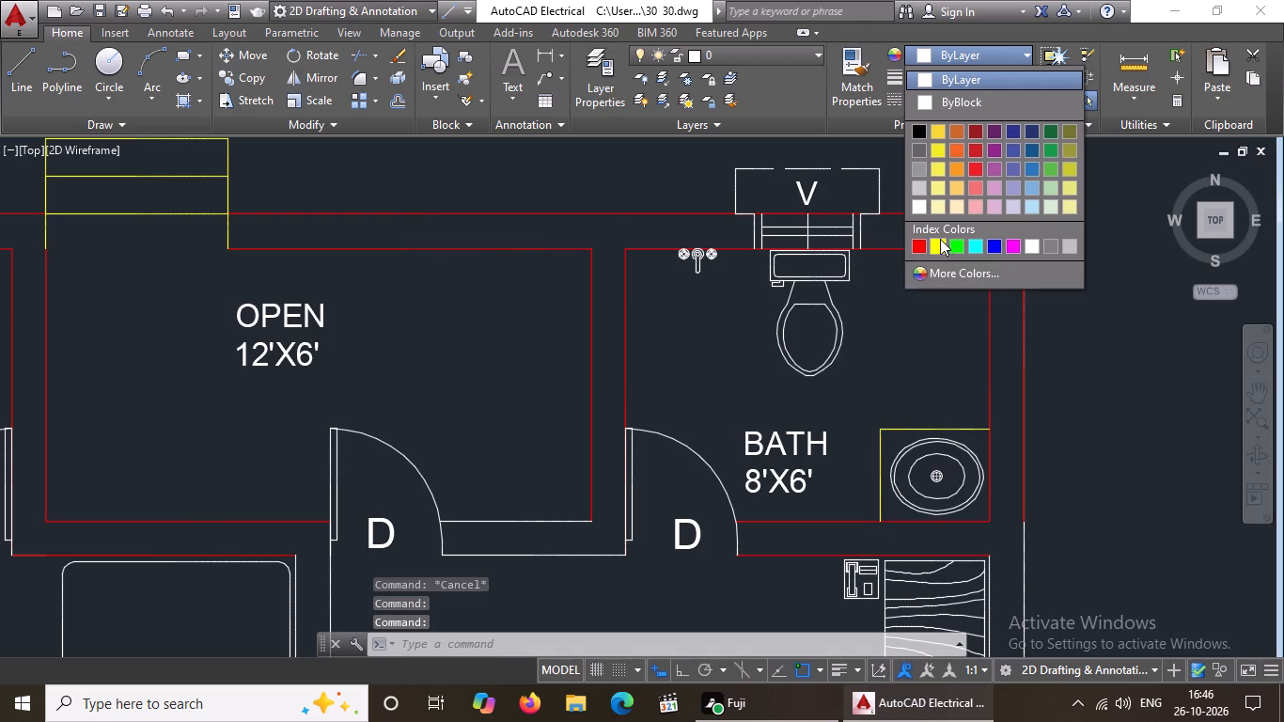
left_click(940, 239)
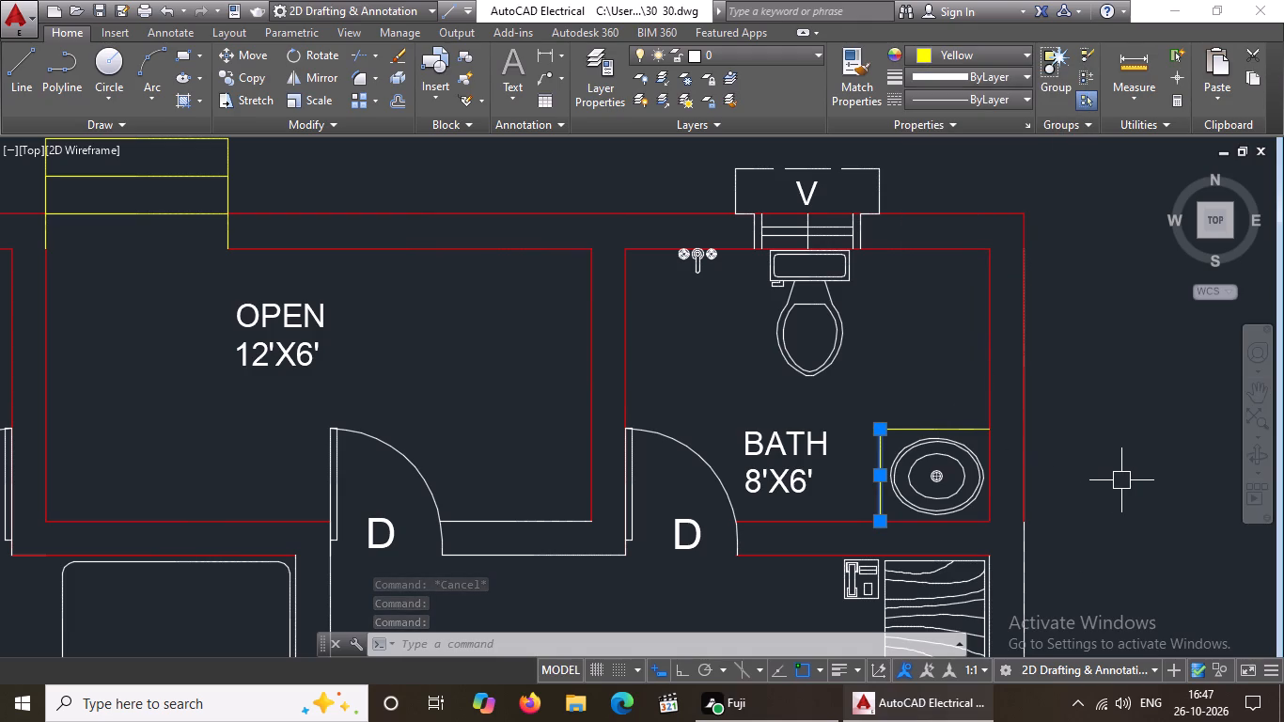
key("Escape")
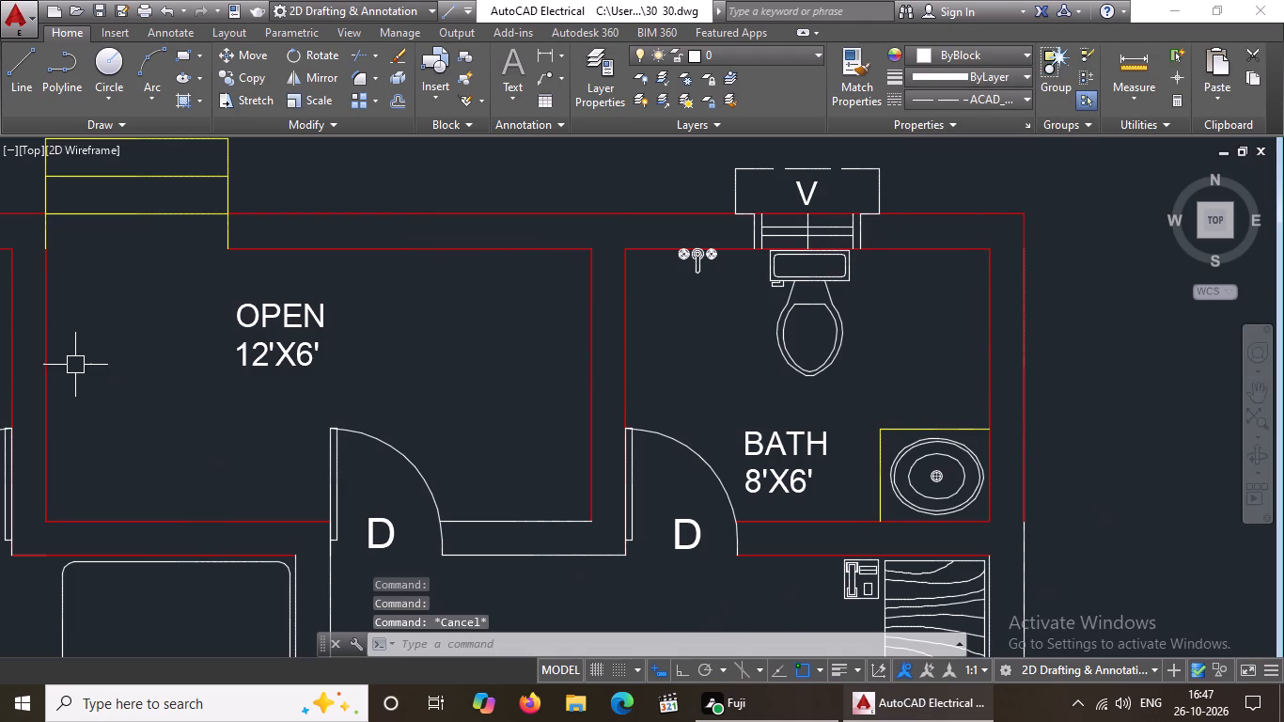
Recolour the top line of the washbasin counter in the upper-left bath to yellow.
scroll(118, 390, "down", 3)
scroll(26, 405, "up", 3)
scroll(30, 406, "down", 3)
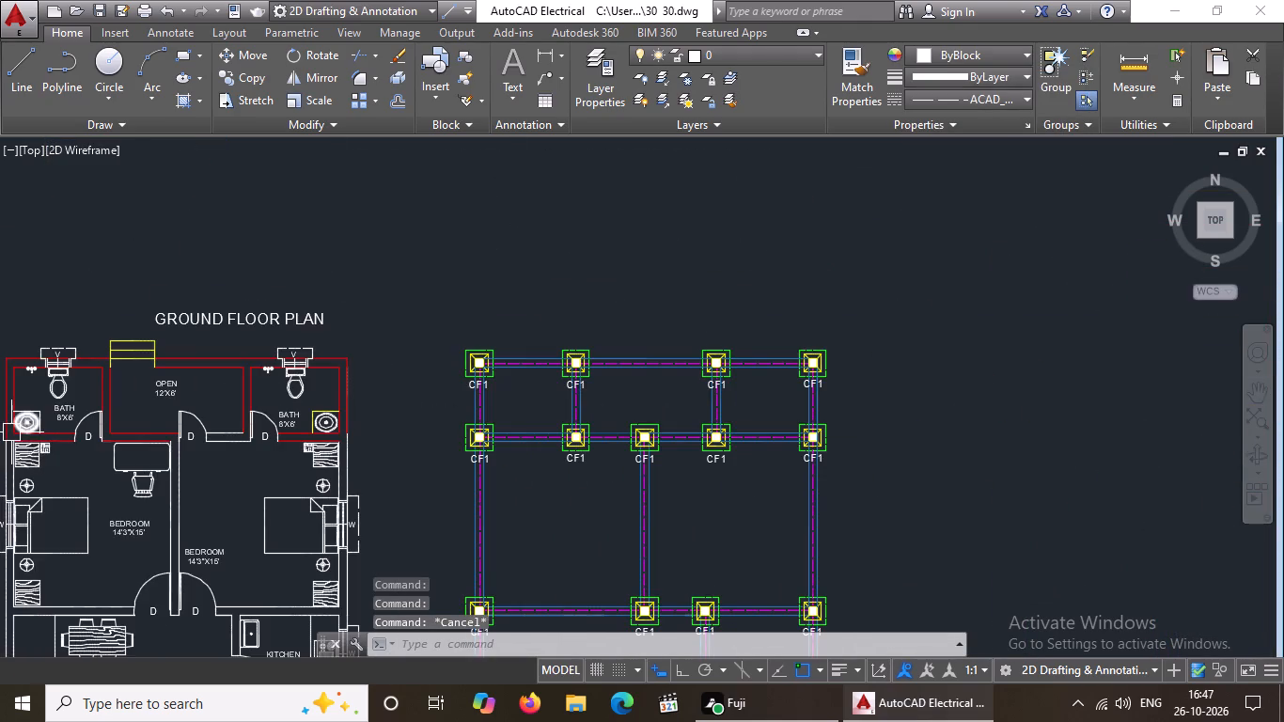
scroll(0, 409, "up", 3)
left_click(70, 418)
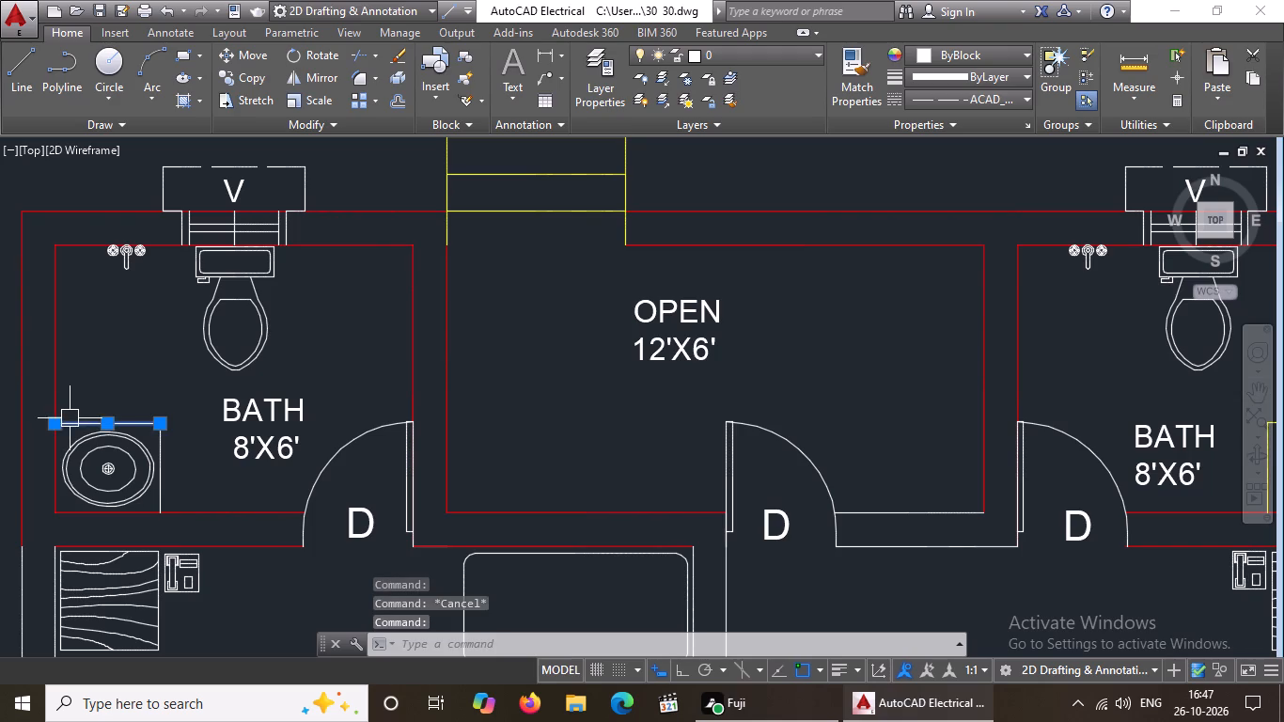
left_click_drag(991, 53, 996, 68)
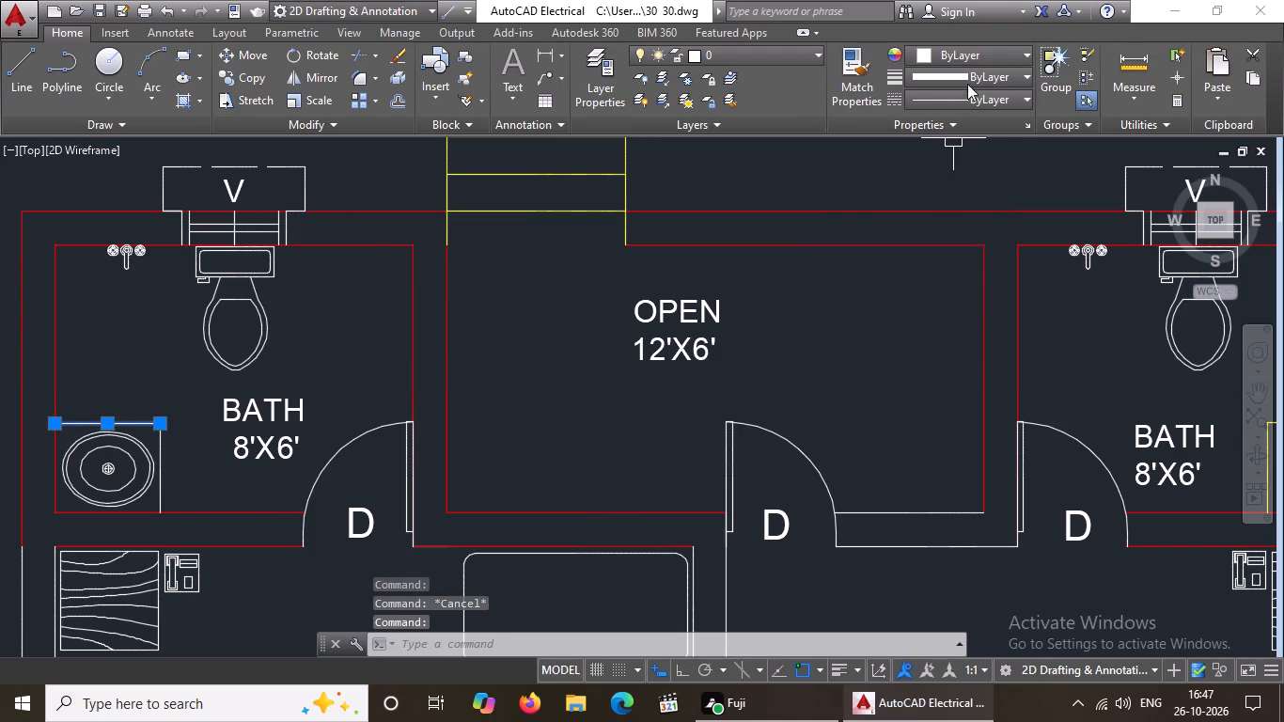
left_click(974, 61)
left_click(941, 244)
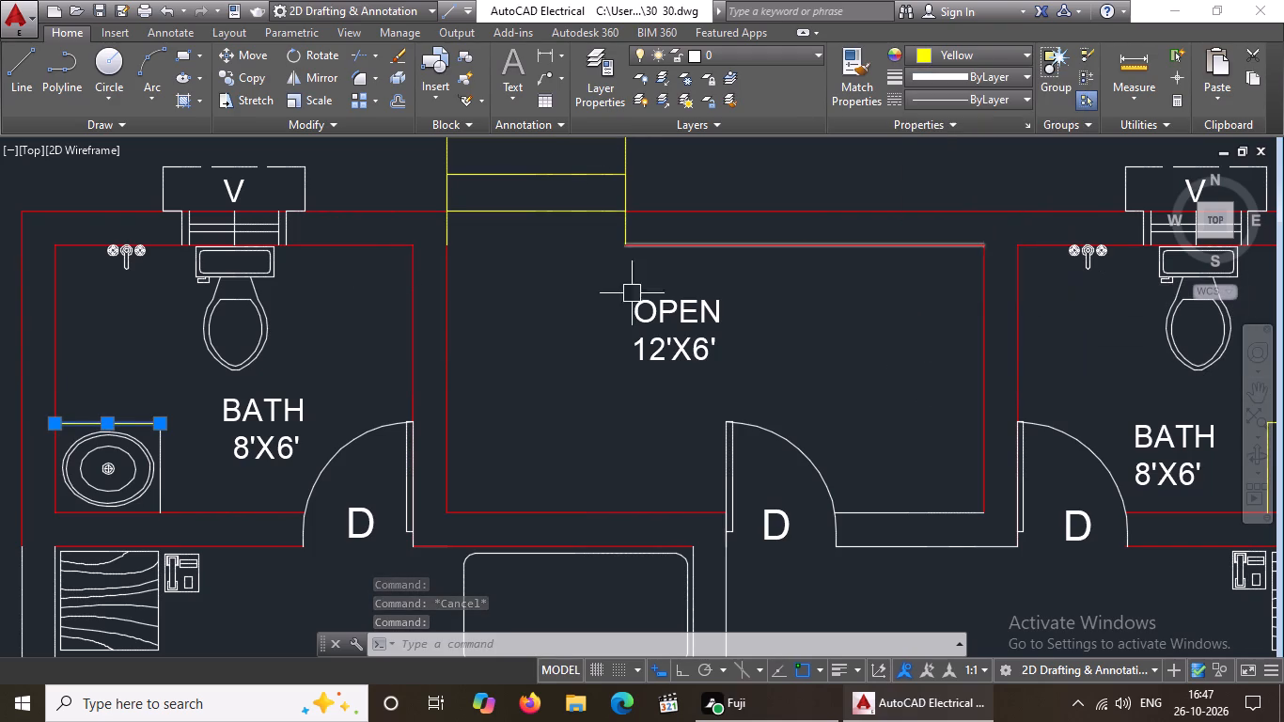
Recolour the side line of the washbasin counter in the upper-left bath to yellow.
left_click(160, 493)
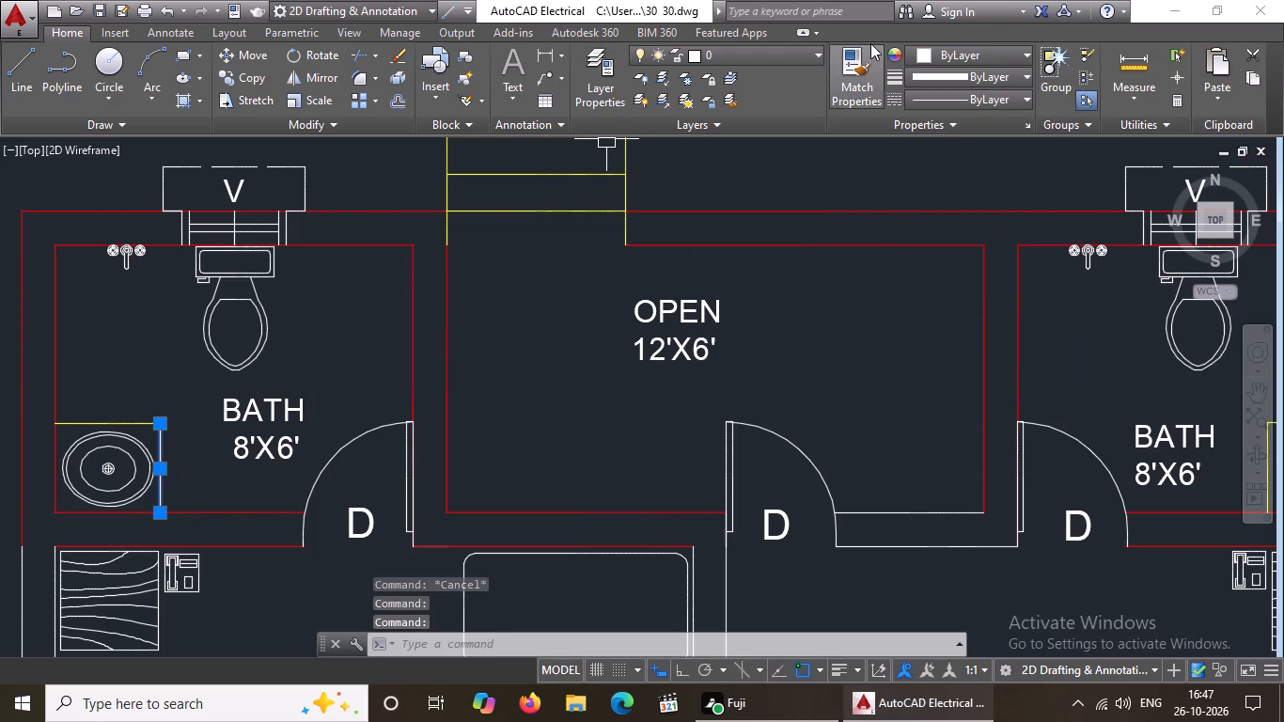
left_click(930, 46)
left_click(939, 241)
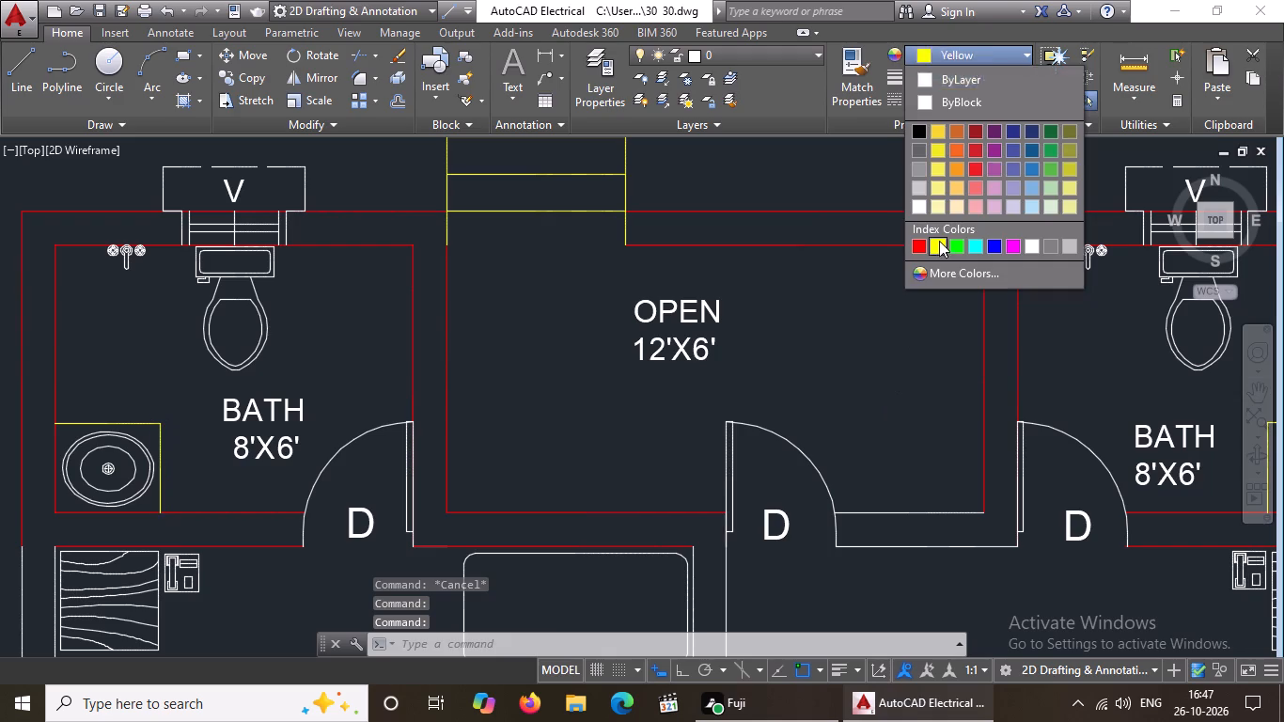
key("Escape")
Recolour both lines of the OPEN 12'X6' area's bottom wall, between its door and the upper-right bath's door, to red.
scroll(736, 371, "down", 2)
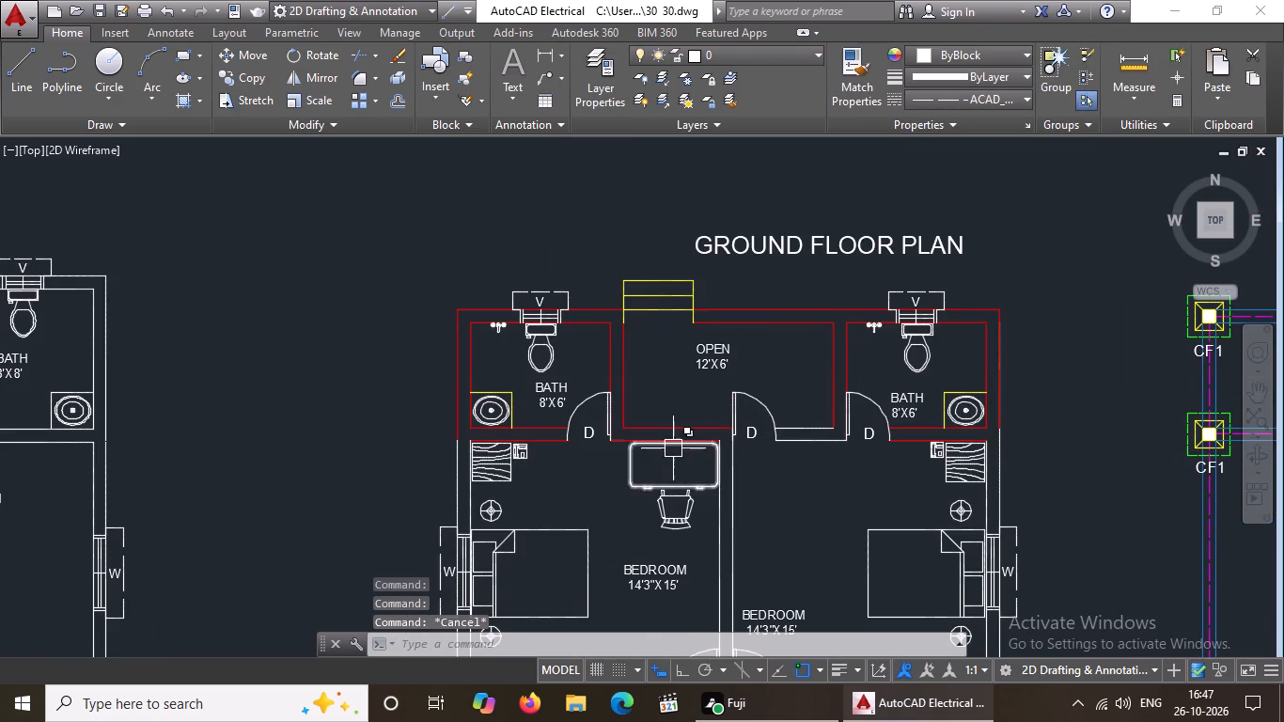
scroll(673, 447, "down", 2)
scroll(713, 447, "up", 3)
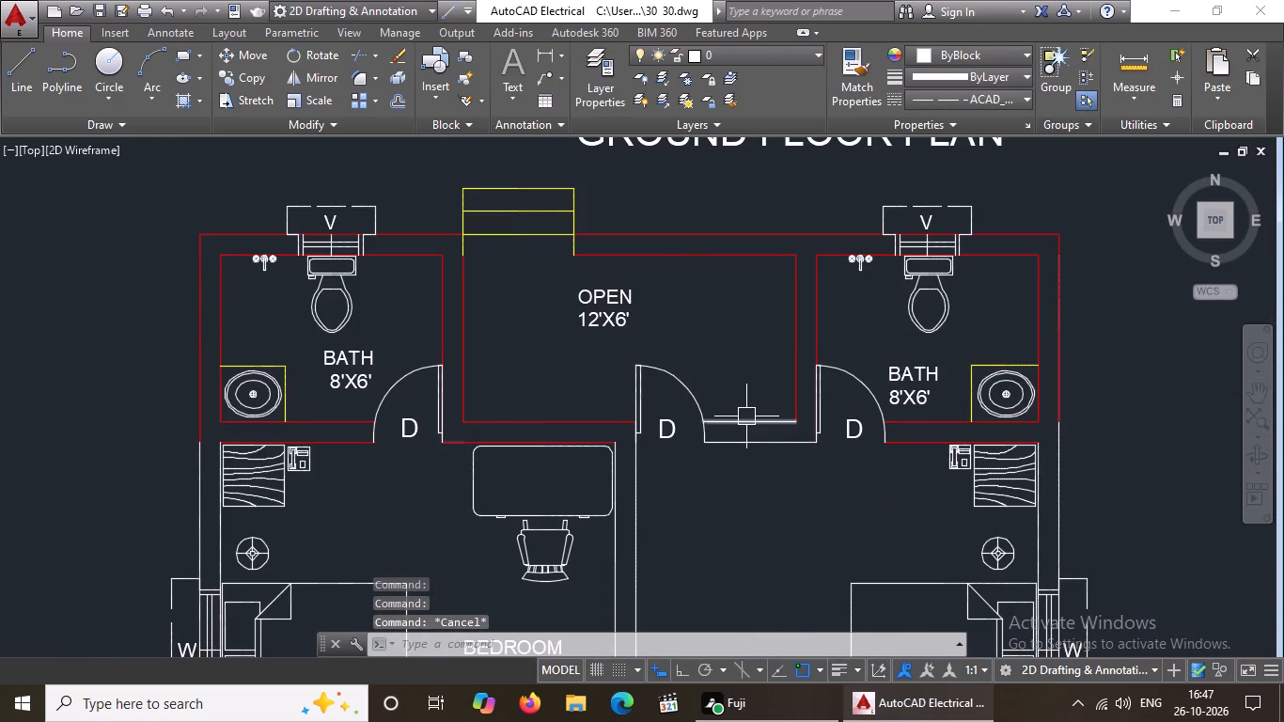
left_click(746, 418)
left_click(951, 45)
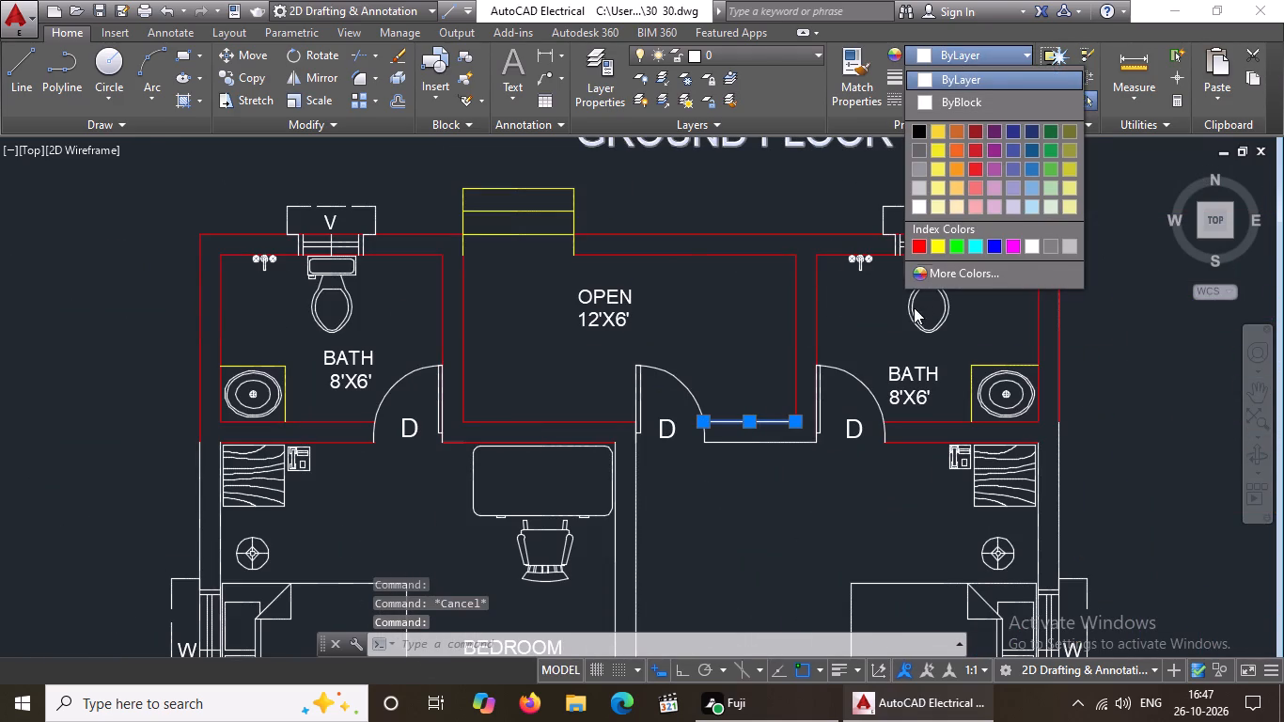
left_click(920, 242)
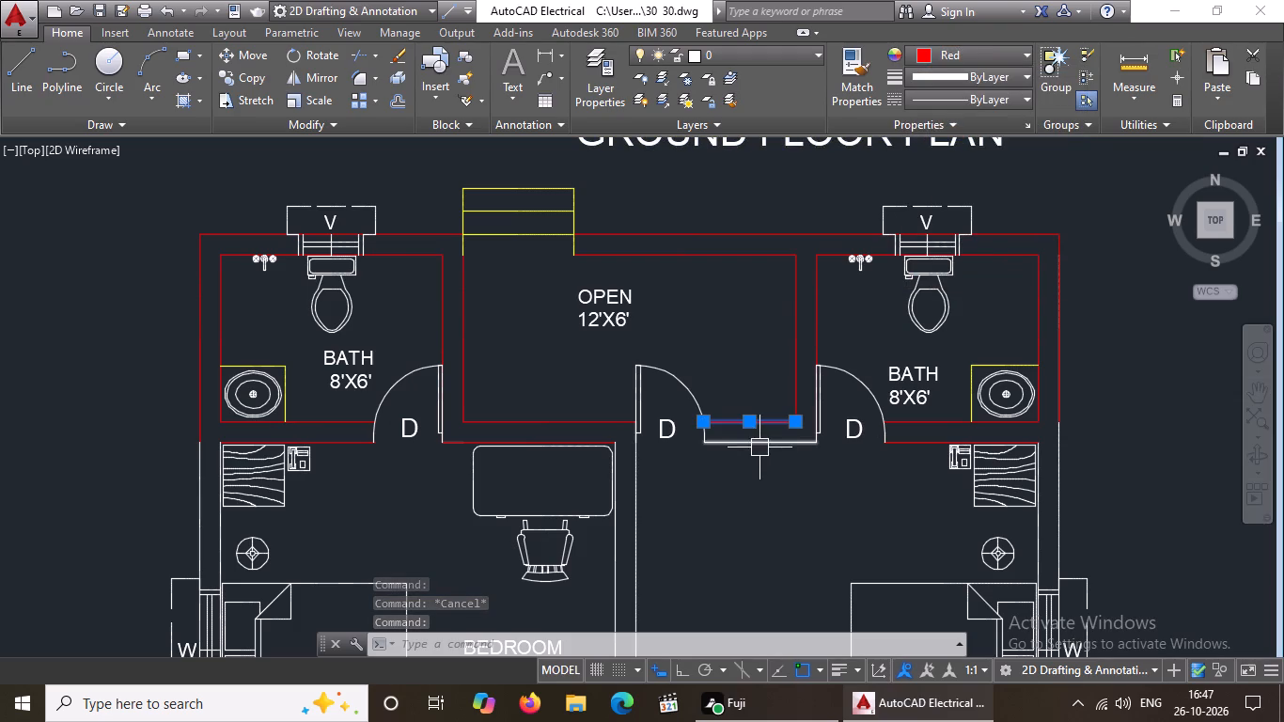
left_click(759, 447)
left_click(985, 45)
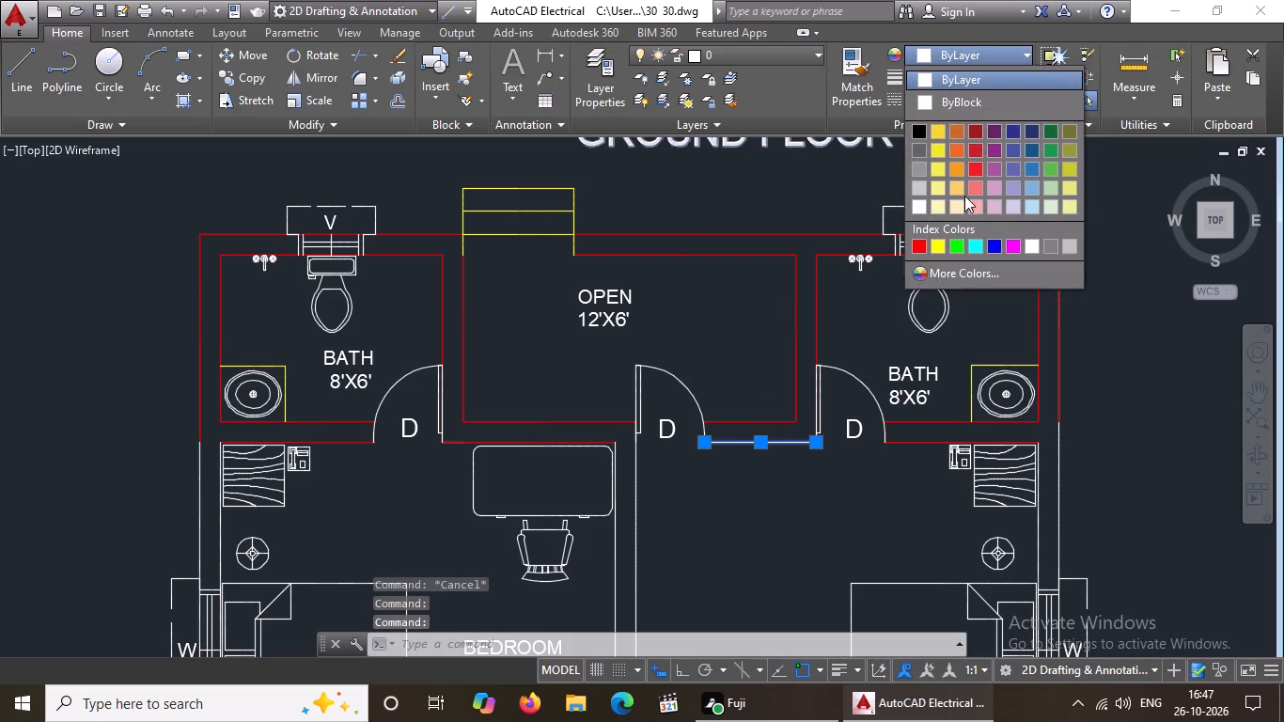
left_click(921, 243)
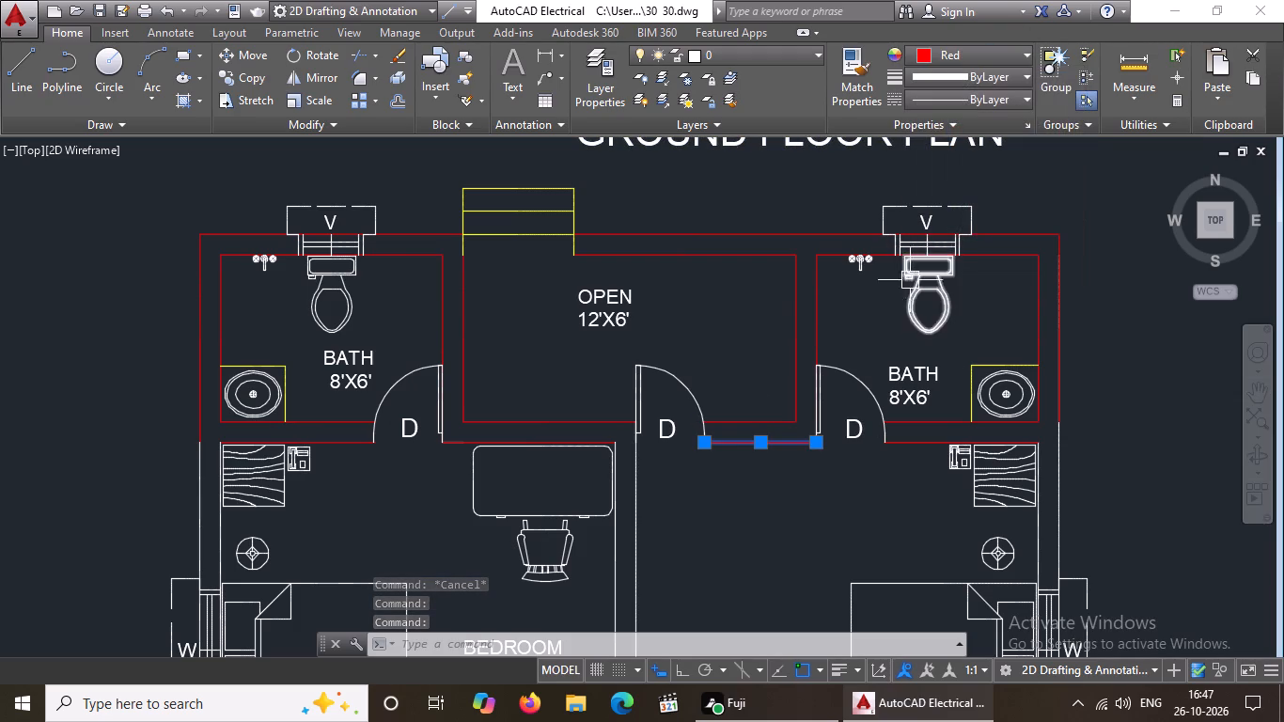
Recolour the outer and inner lines of the left bedroom's exterior side wall on the ground floor plan to red.
scroll(860, 391, "down", 3)
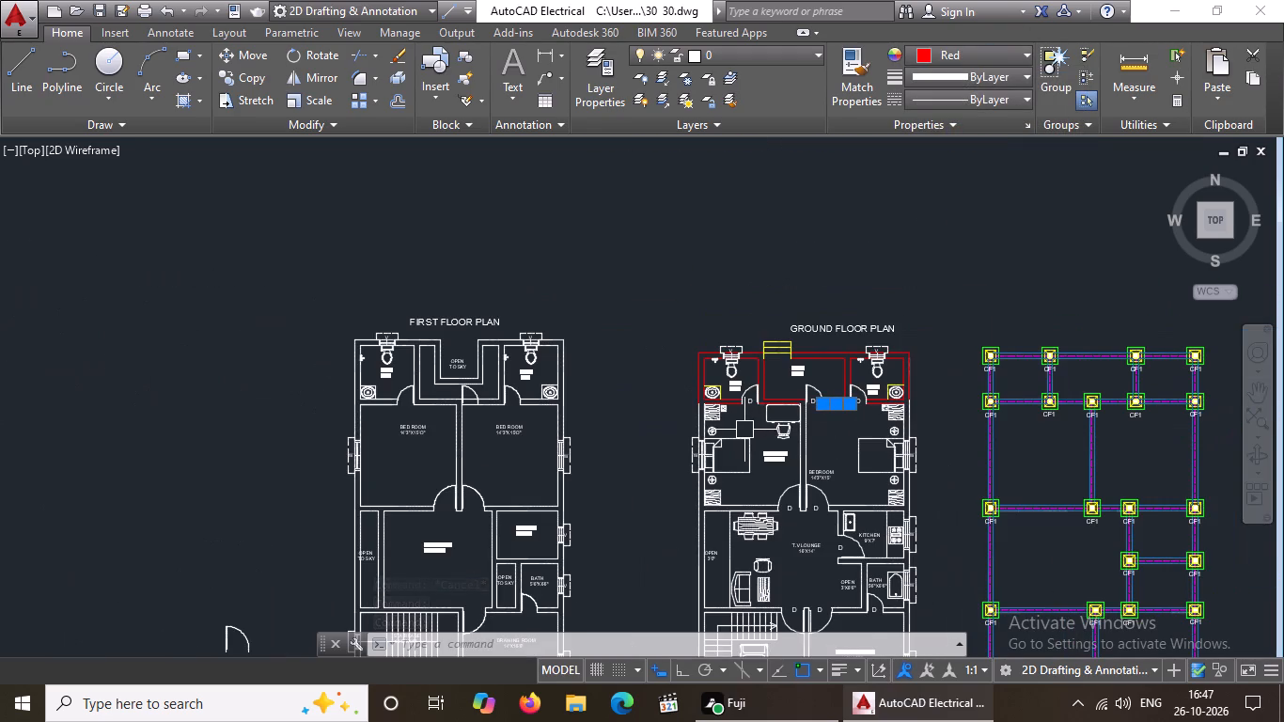
scroll(830, 443, "up", 3)
scroll(684, 393, "down", 2)
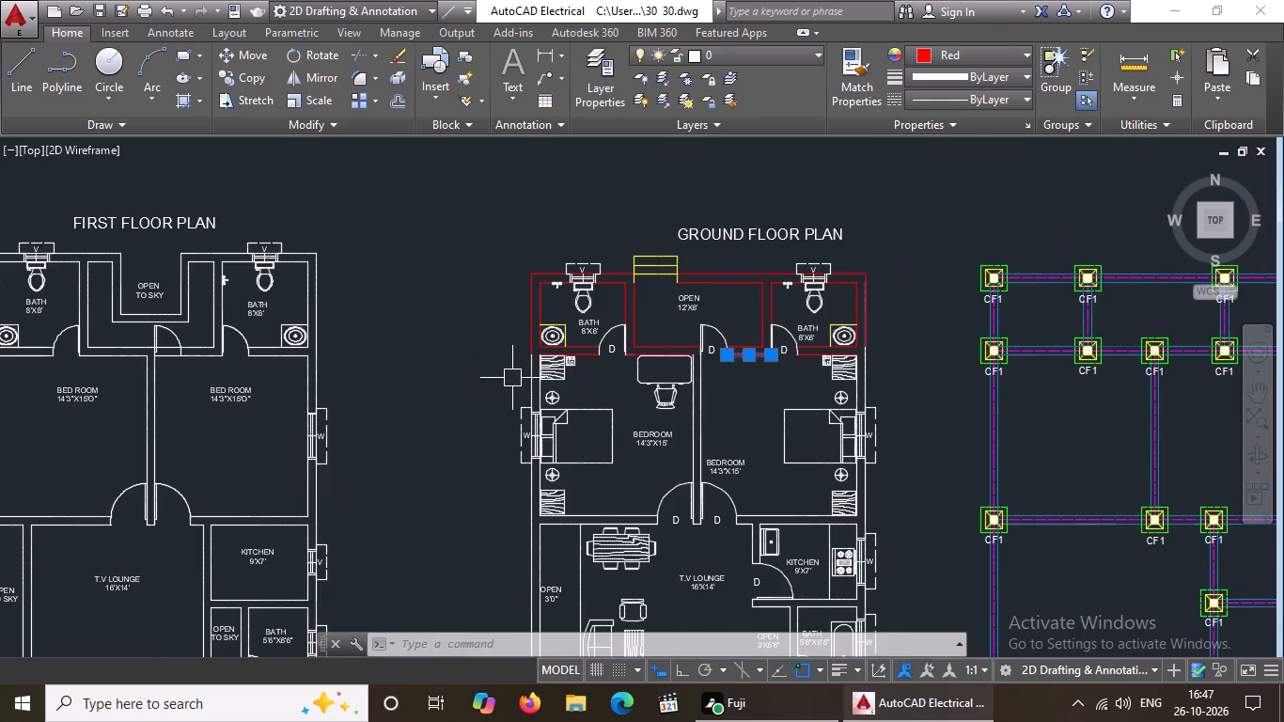
scroll(523, 396, "up", 3)
left_click(545, 372)
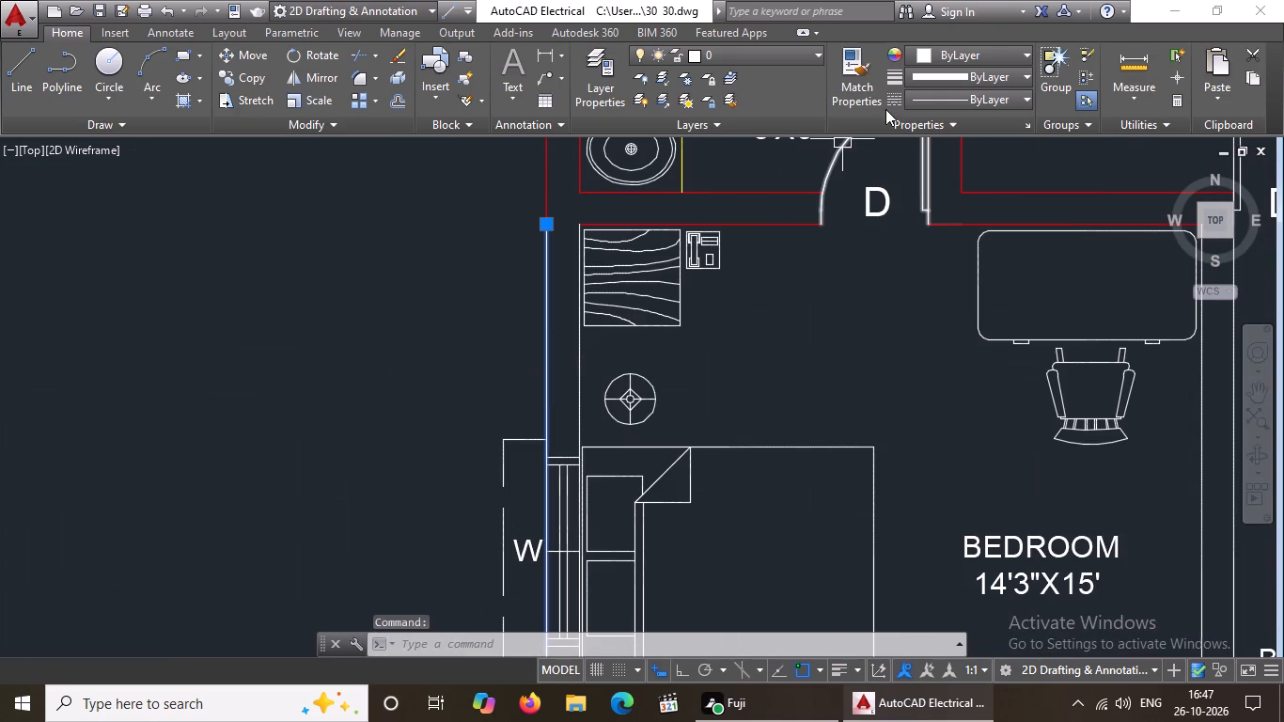
left_click(954, 51)
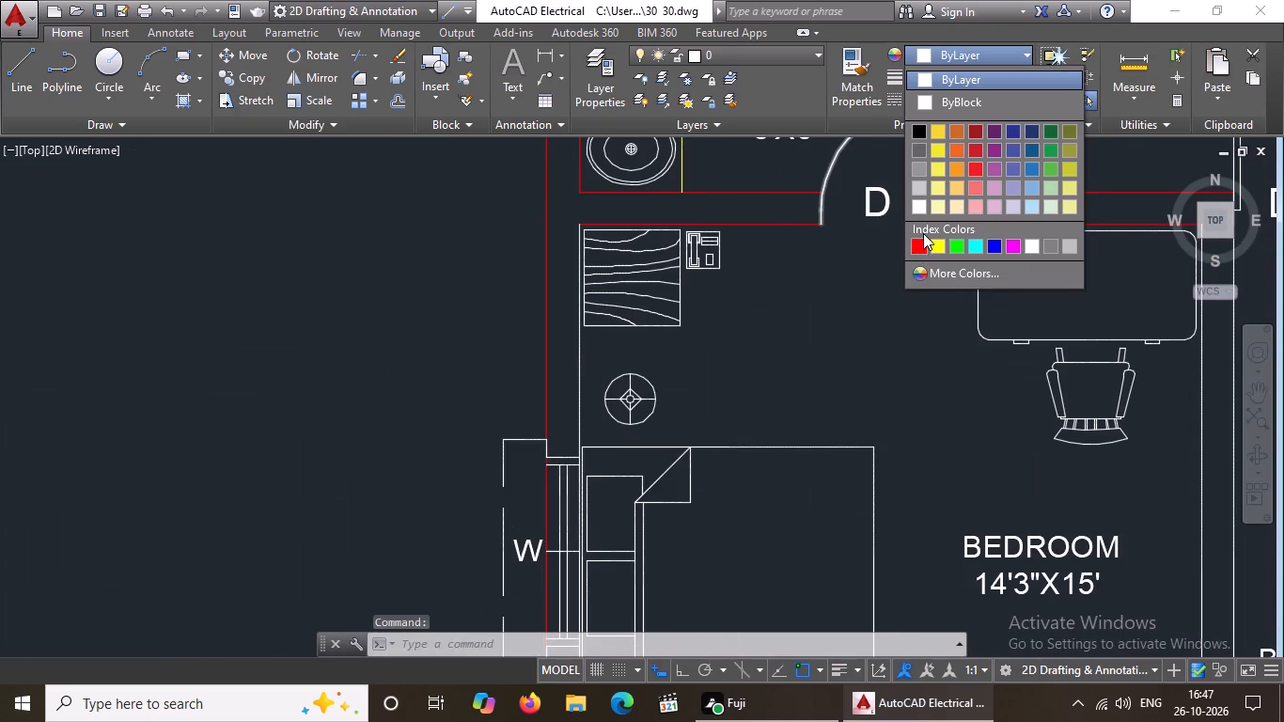
left_click(923, 233)
left_click(955, 59)
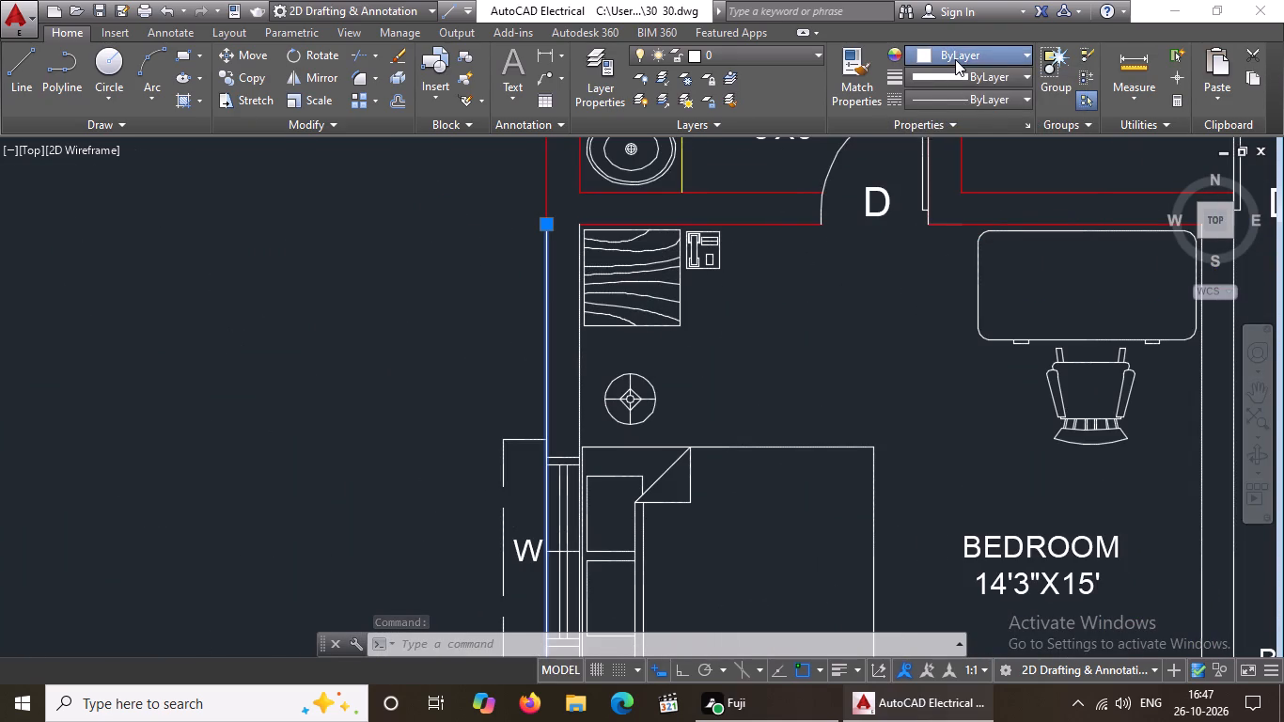
left_click(913, 242)
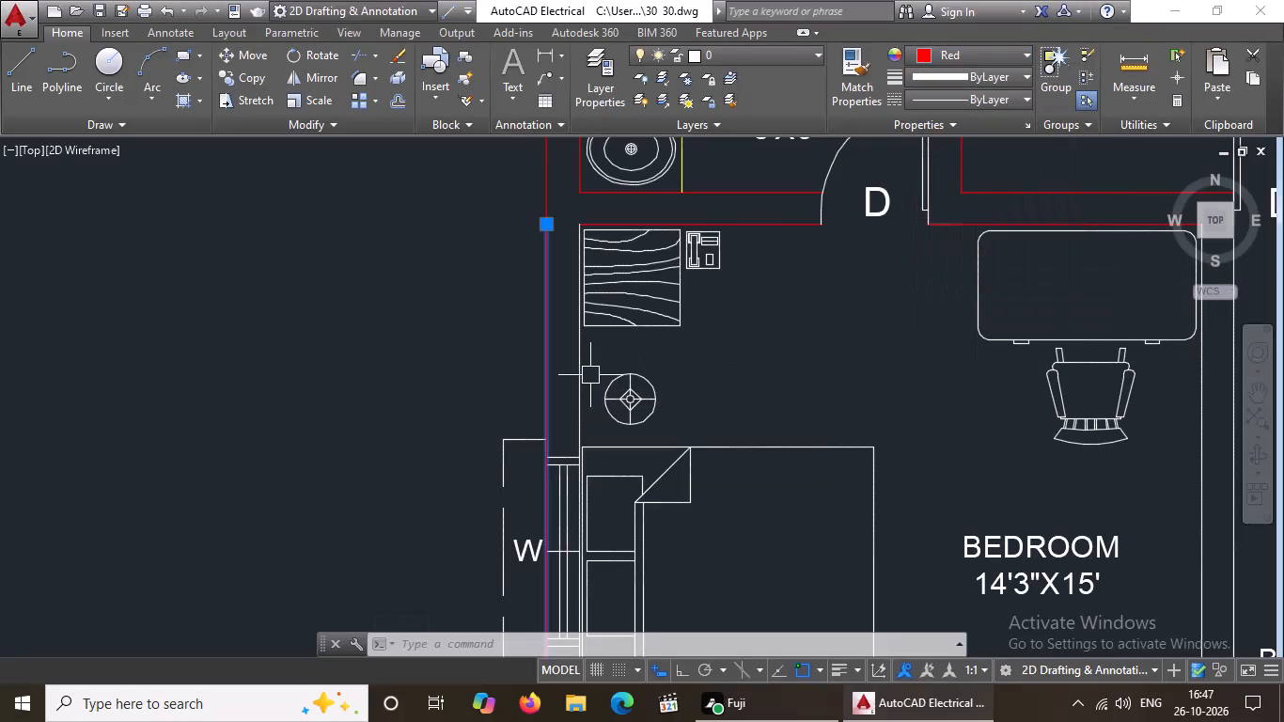
left_click(582, 369)
left_click(945, 48)
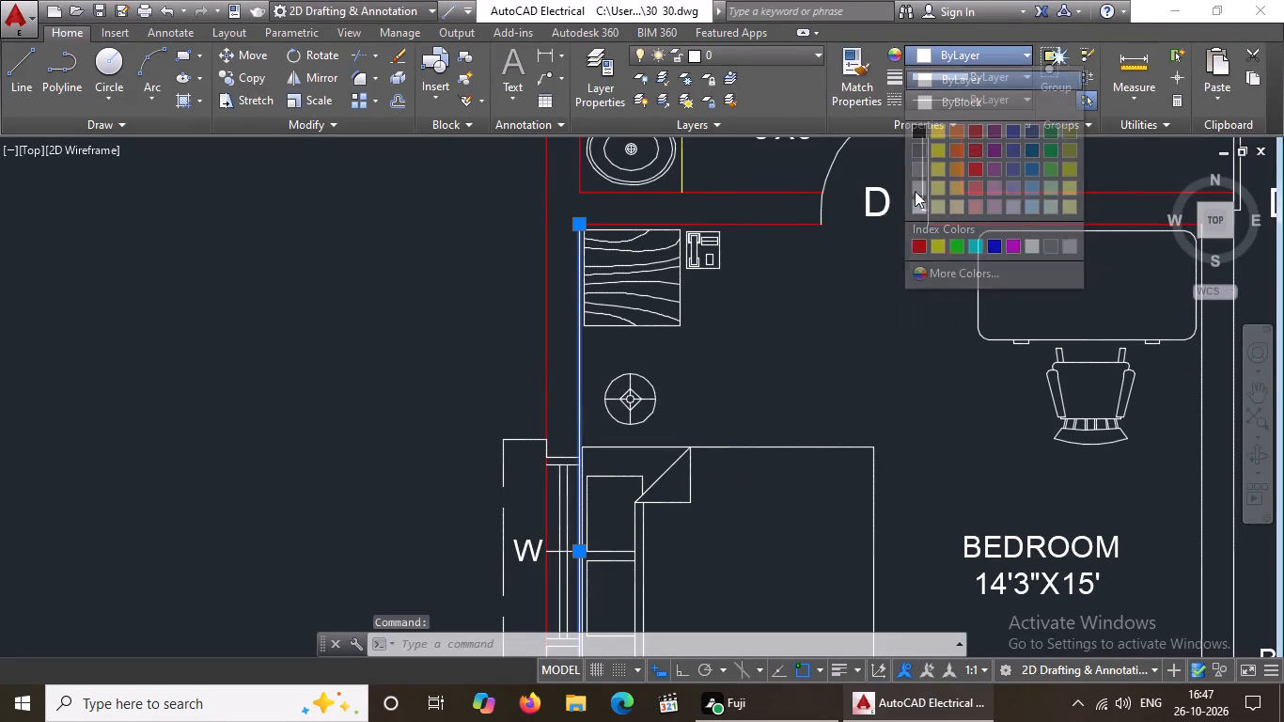
left_click(920, 241)
Recolour both lines of the partition wall between the two ground floor bedrooms to red.
scroll(969, 416, "down", 2)
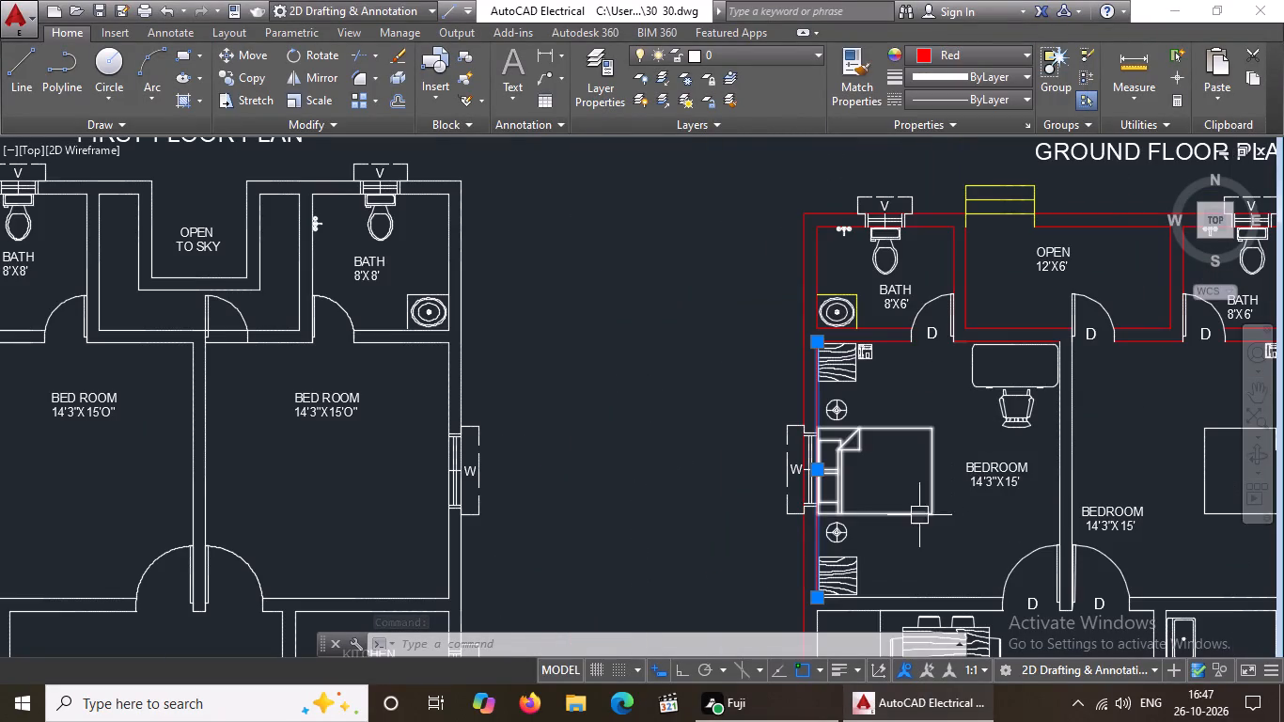
left_click(1055, 424)
left_click(988, 55)
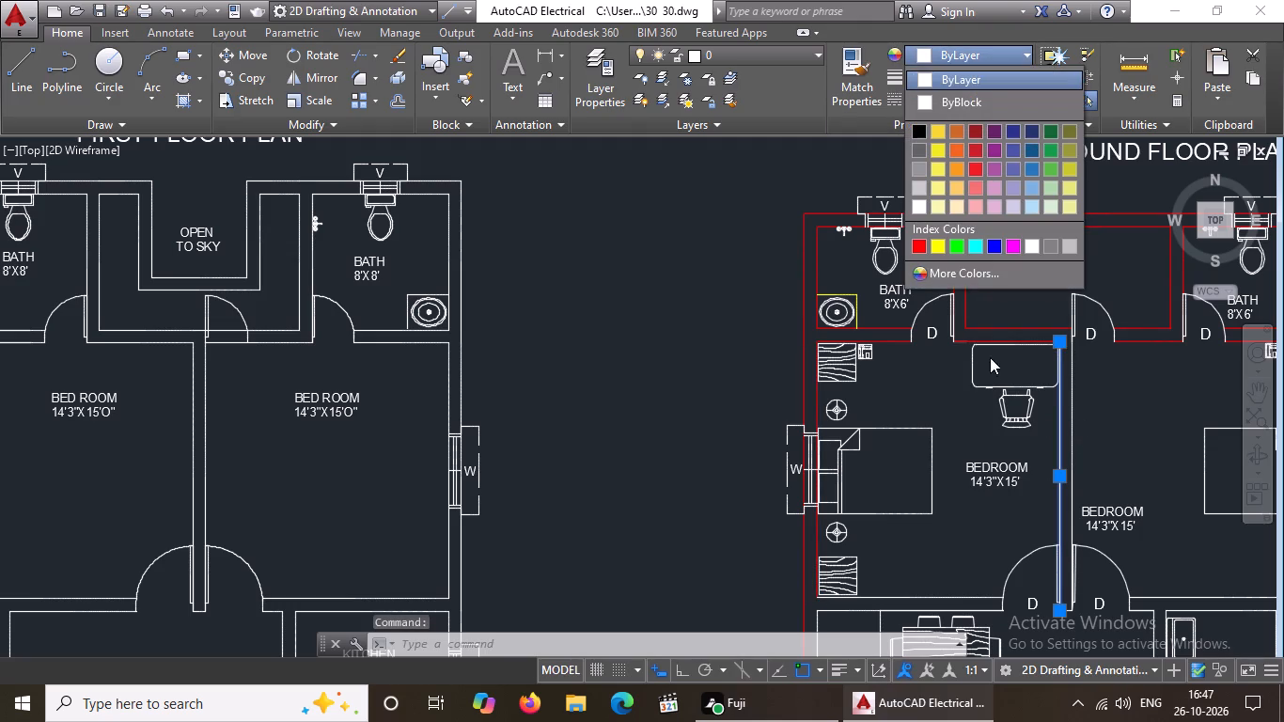
left_click(920, 243)
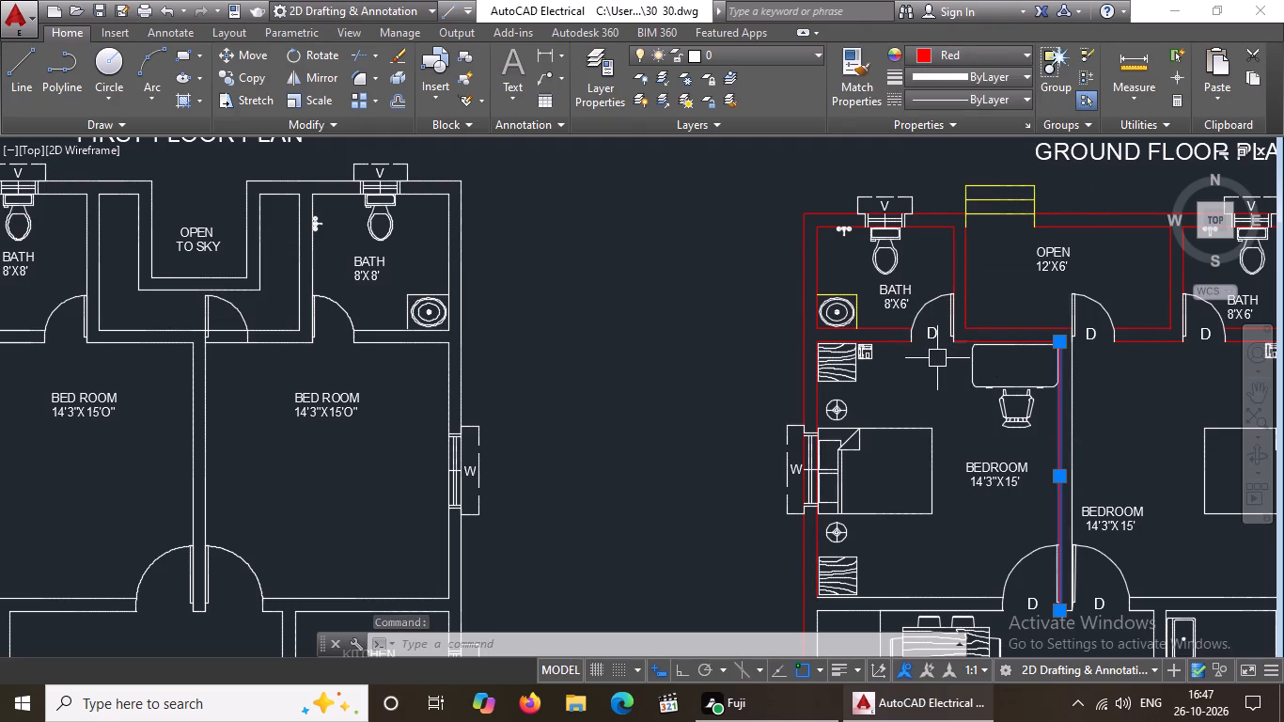
key("Return")
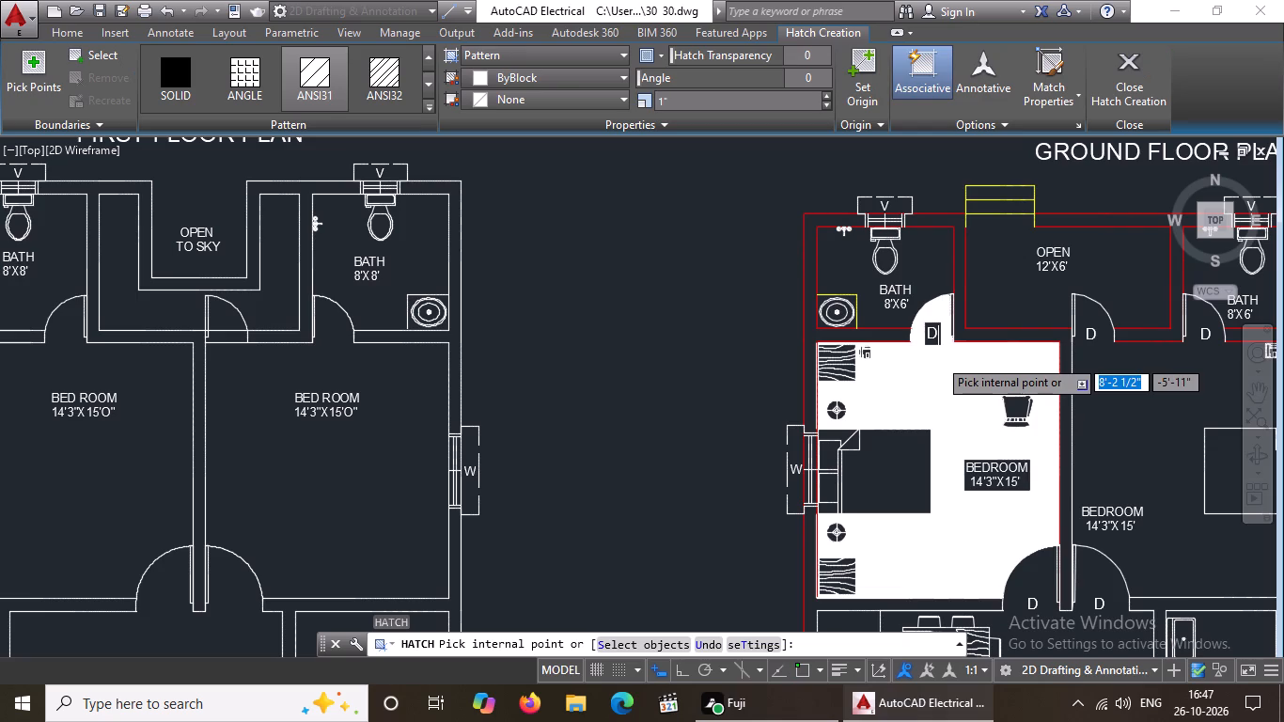
left_click(1118, 70)
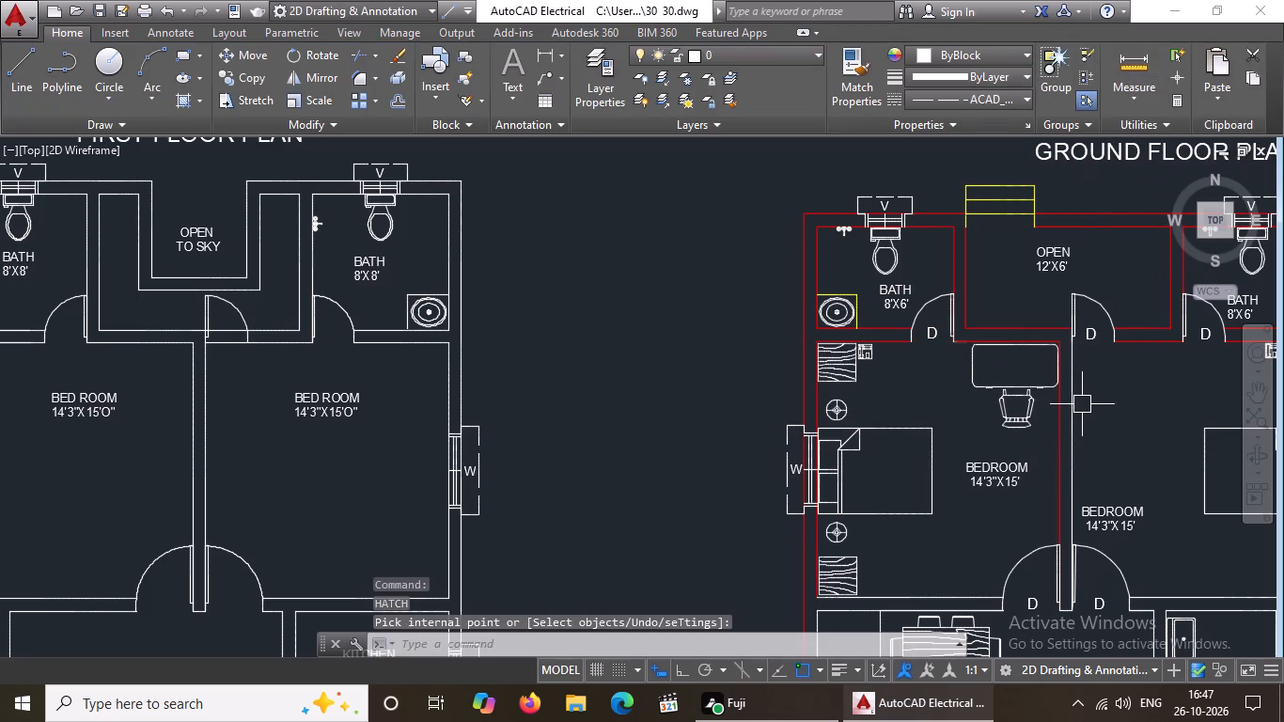
left_click(1074, 408)
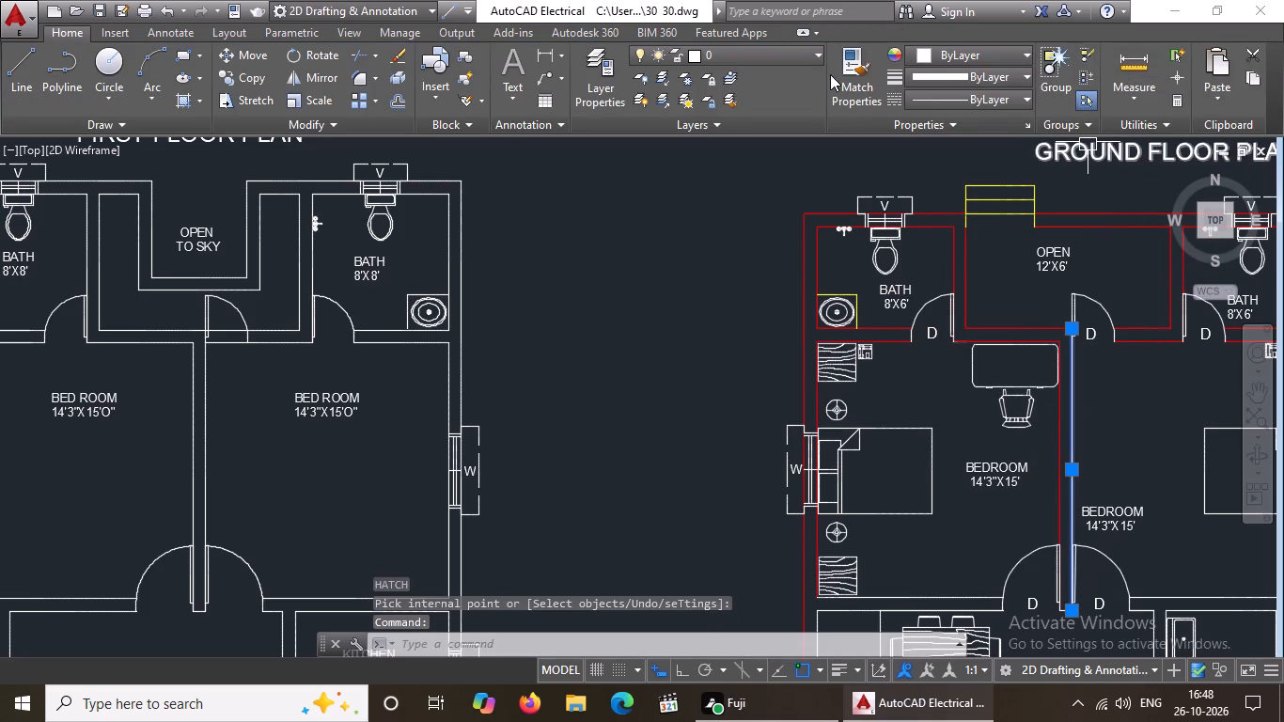
left_click(954, 50)
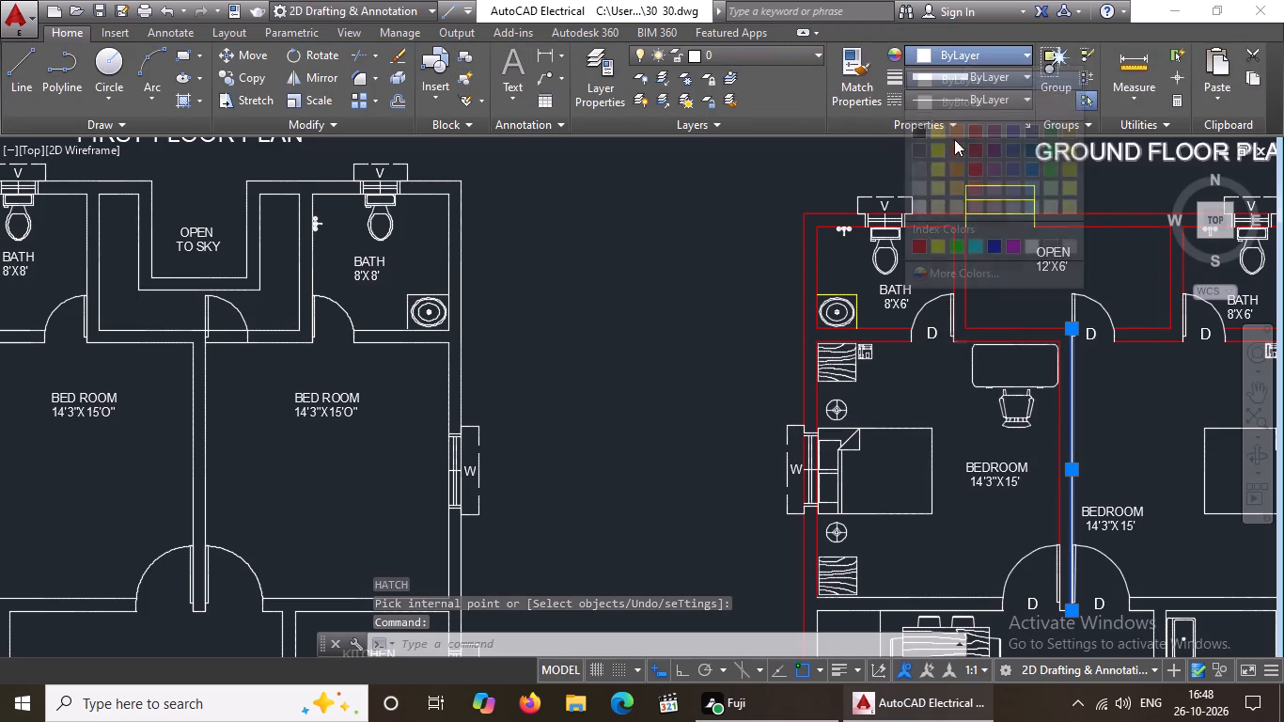
left_click(921, 243)
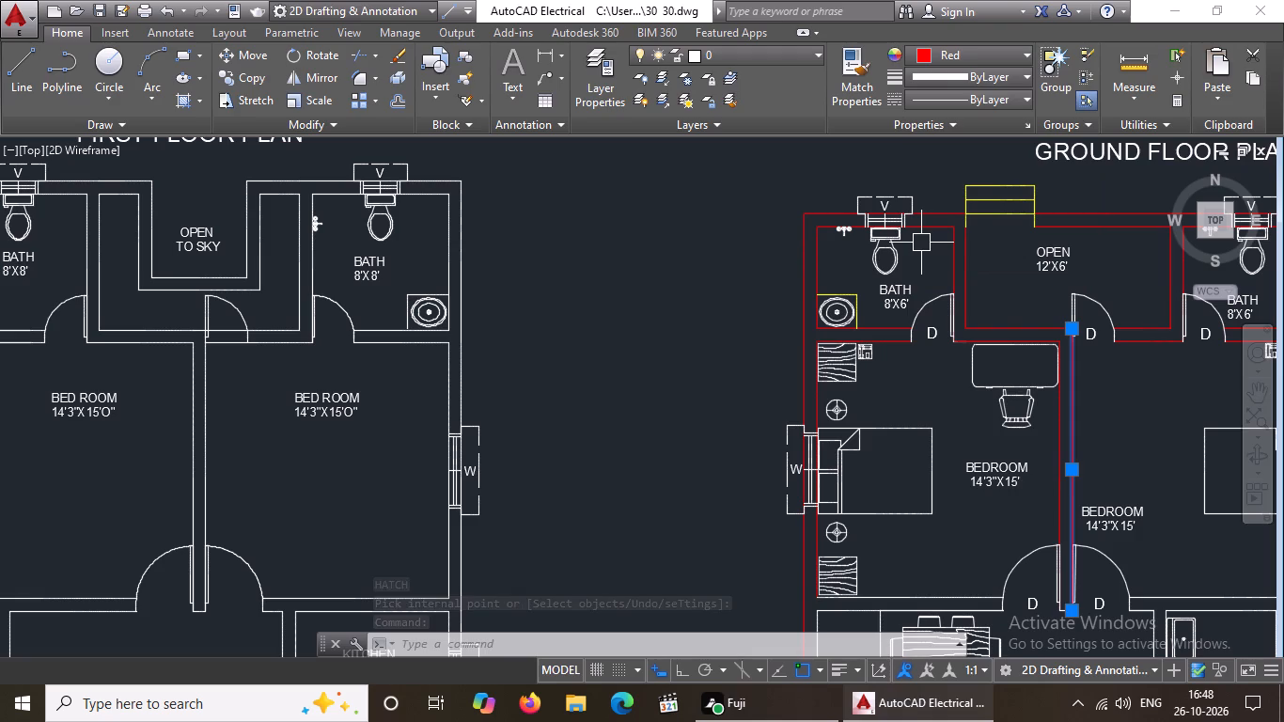
key("Escape")
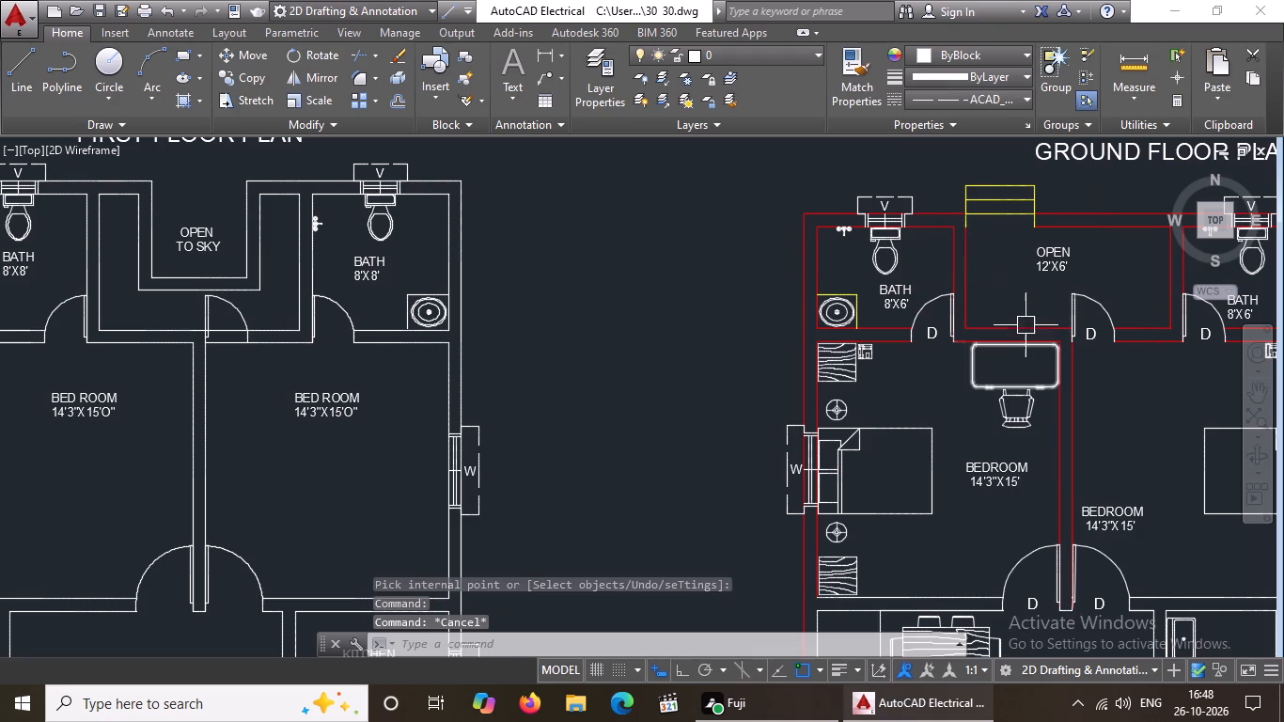
Recolour the outer and inner lines of the right bedroom's exterior side wall on the ground floor plan to red.
scroll(1025, 324, "down", 1)
middle_click_drag(1148, 399, 1098, 399)
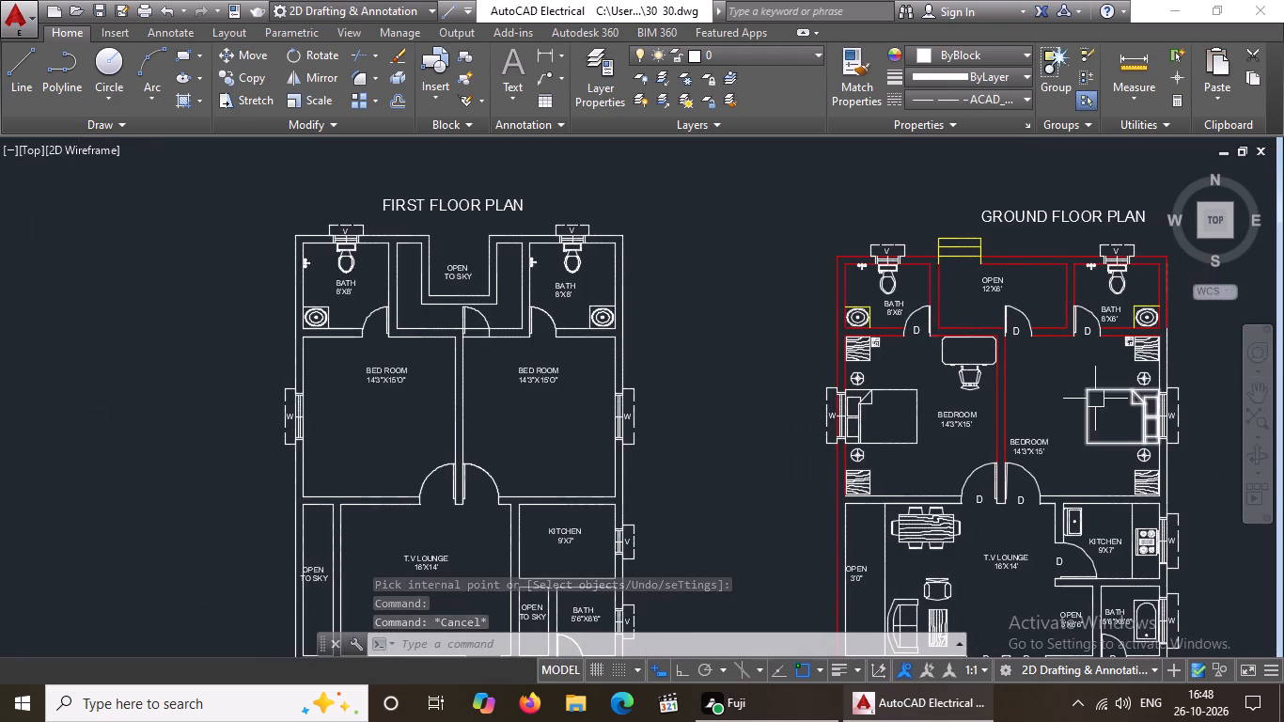
scroll(1171, 376, "up", 3)
scroll(1140, 347, "down", 2)
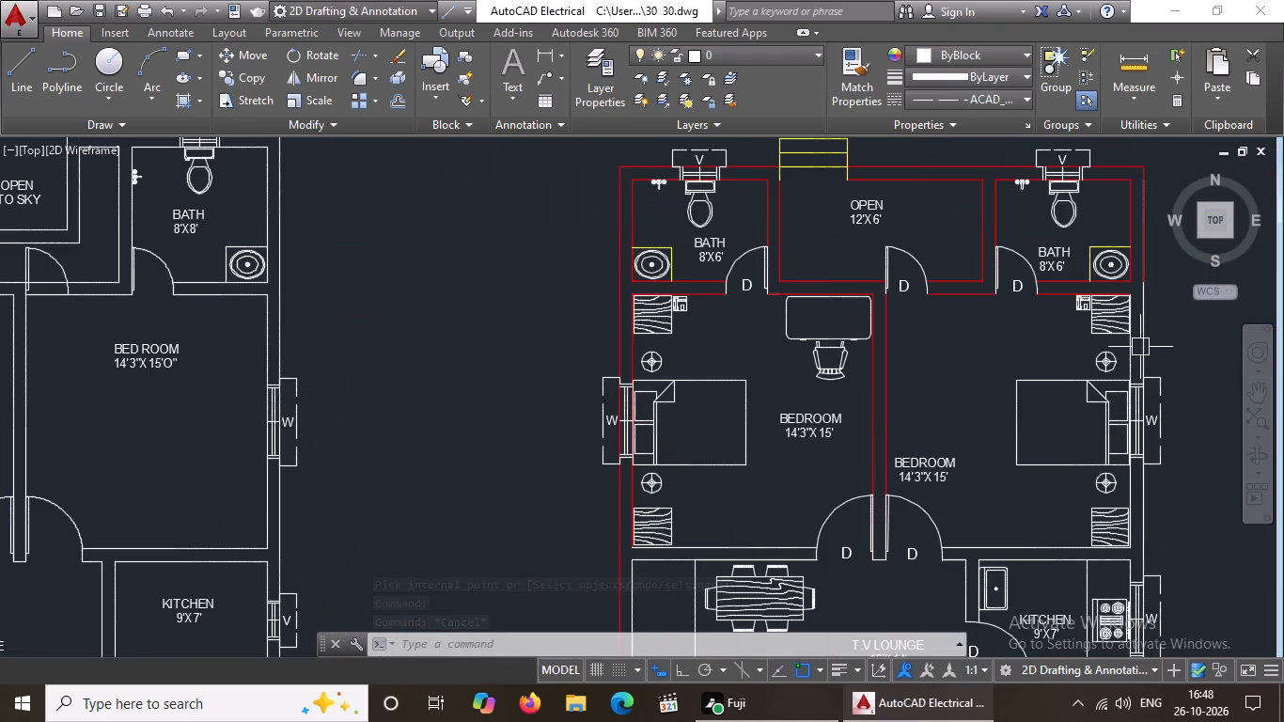
scroll(1141, 311, "up", 2)
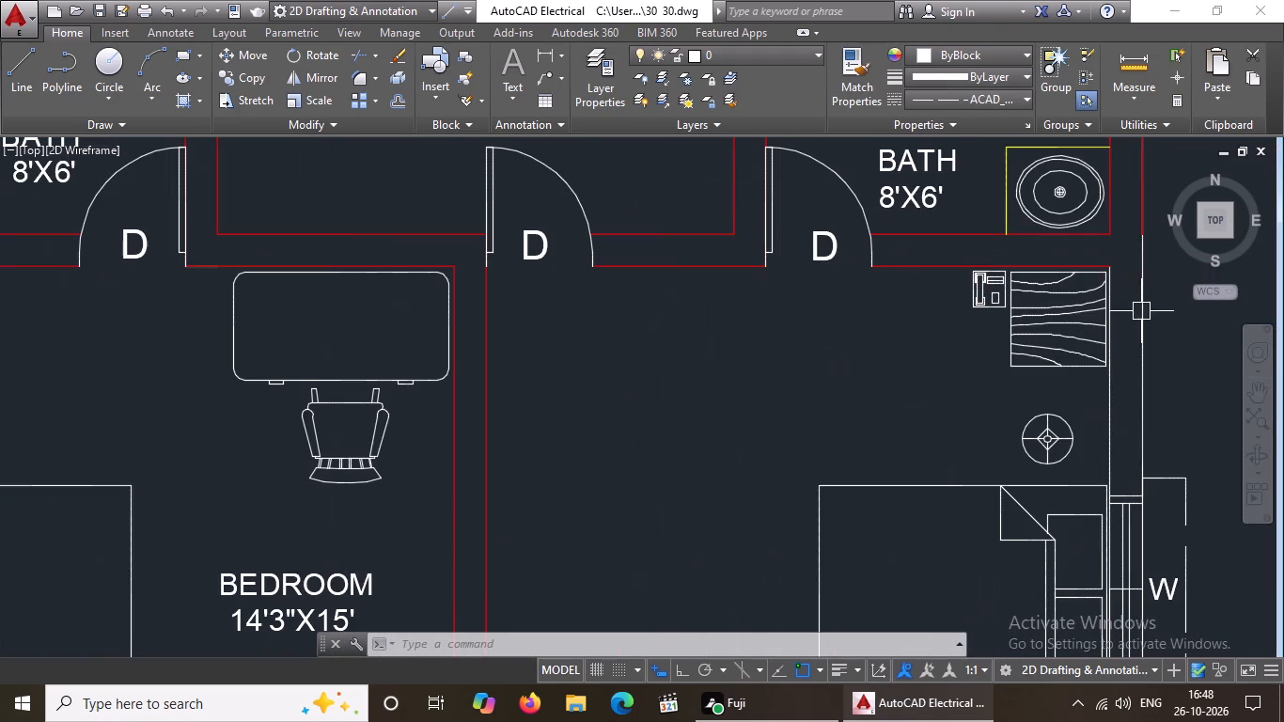
left_click(1137, 379)
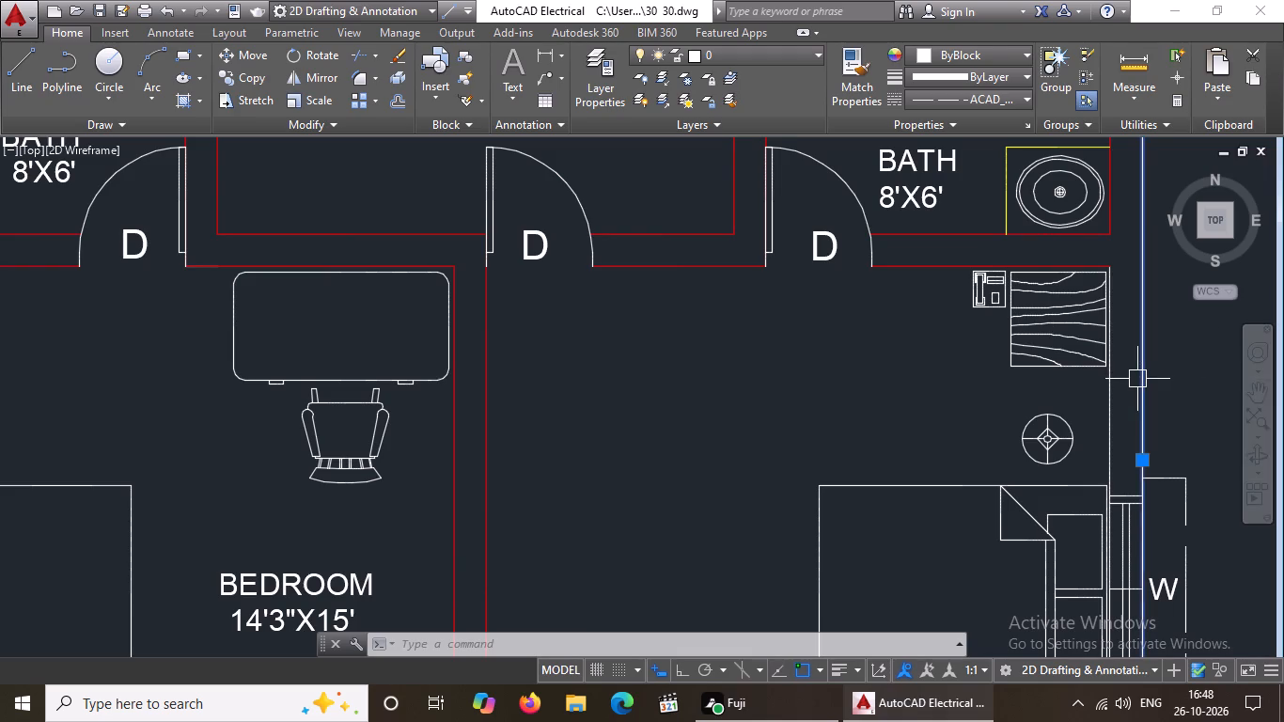
scroll(1143, 374, "down", 4)
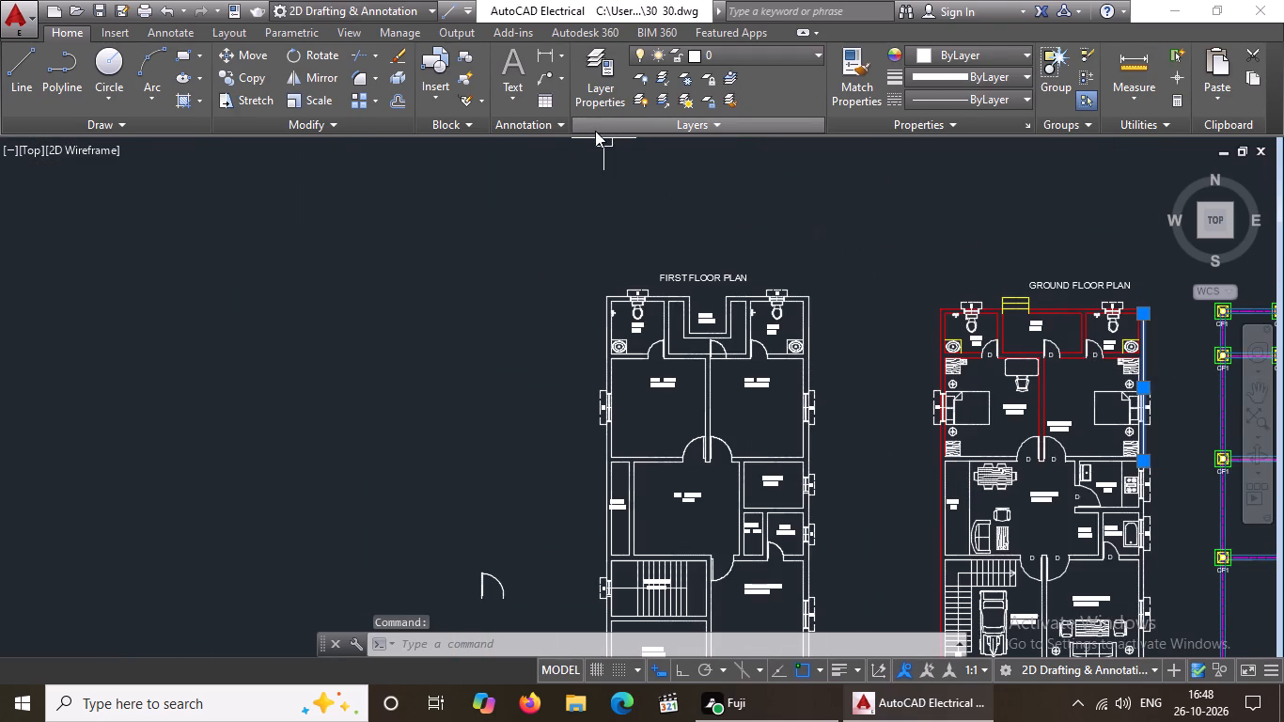
left_click(1004, 54)
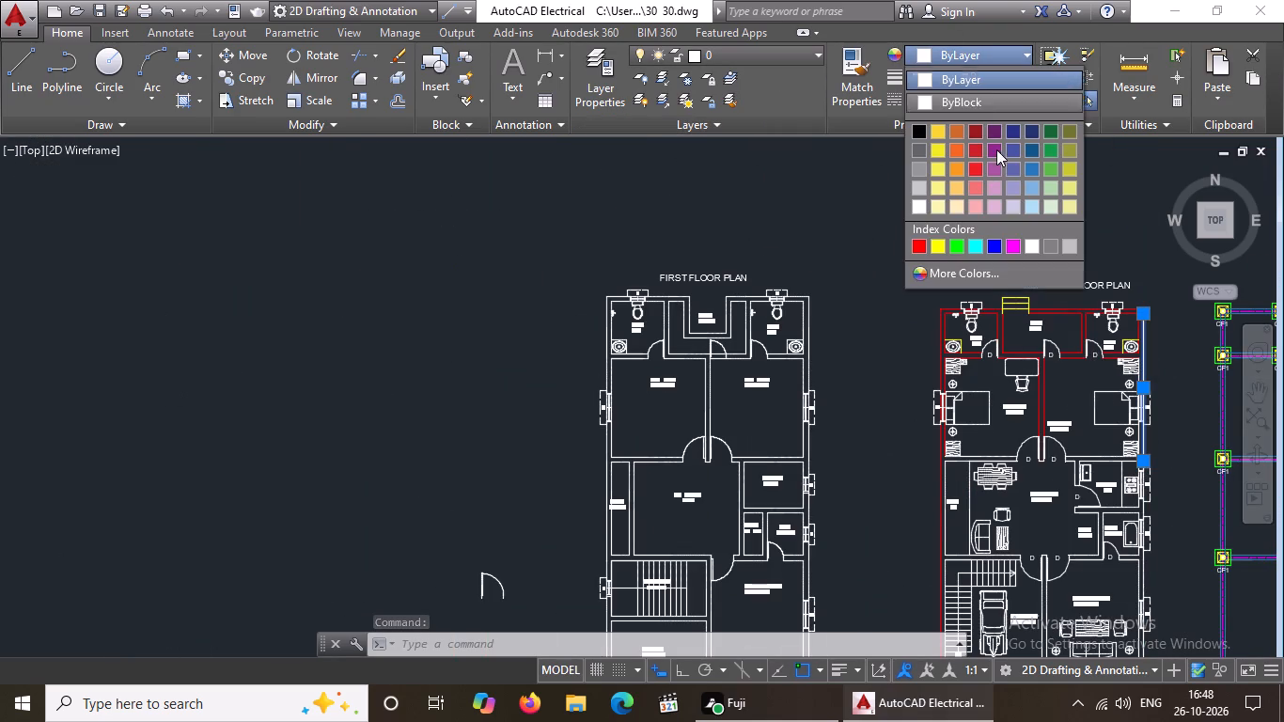
left_click(916, 242)
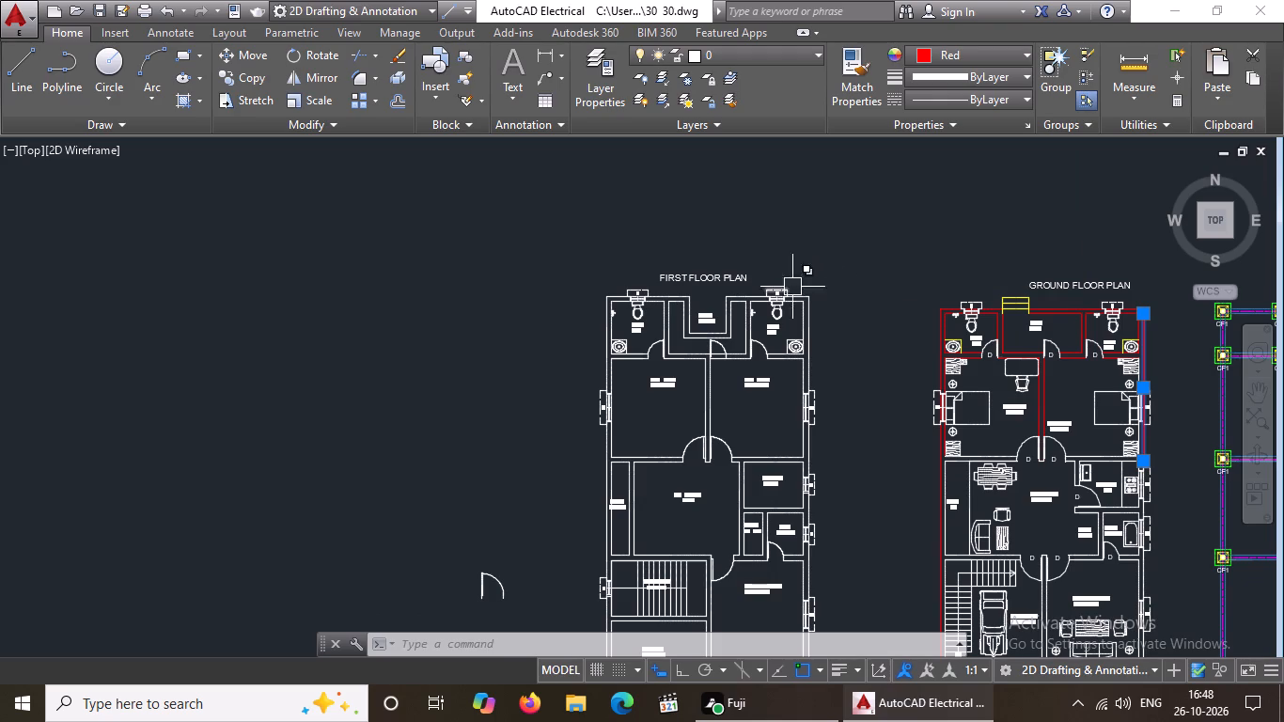
scroll(1115, 404, "up", 3)
scroll(1199, 328, "up", 3)
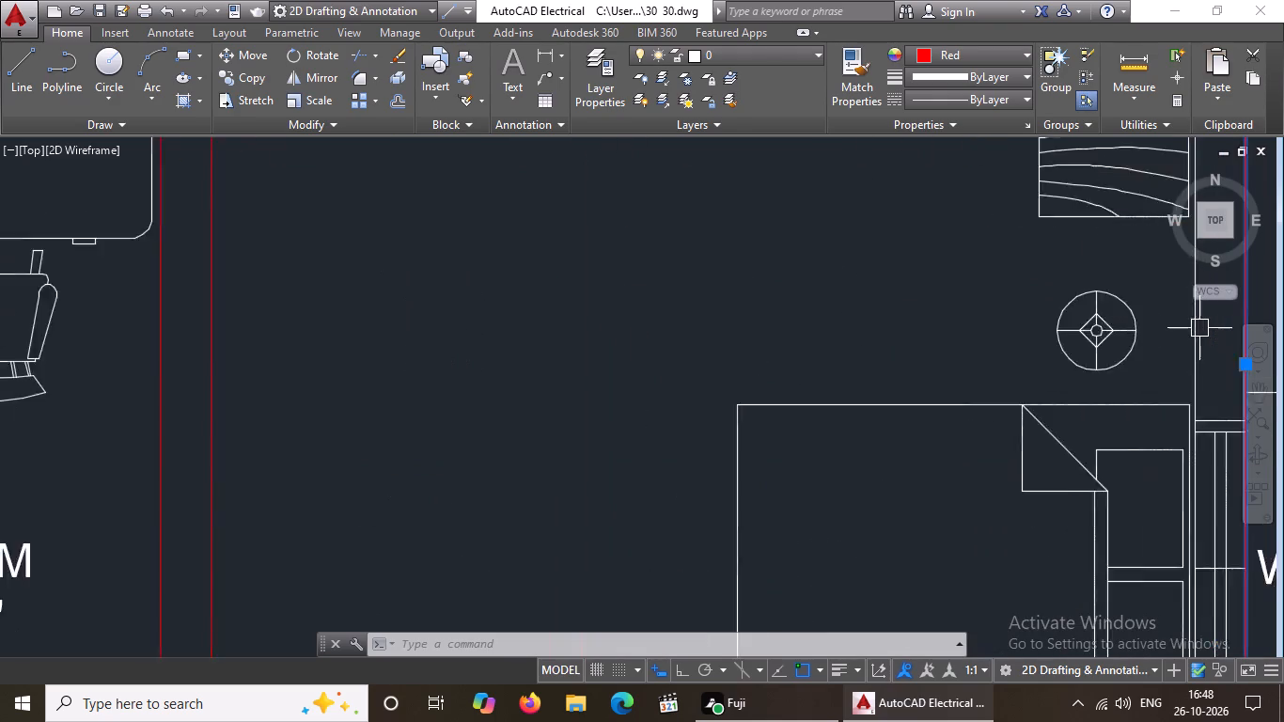
left_click(1185, 329)
scroll(1184, 330, "down", 5)
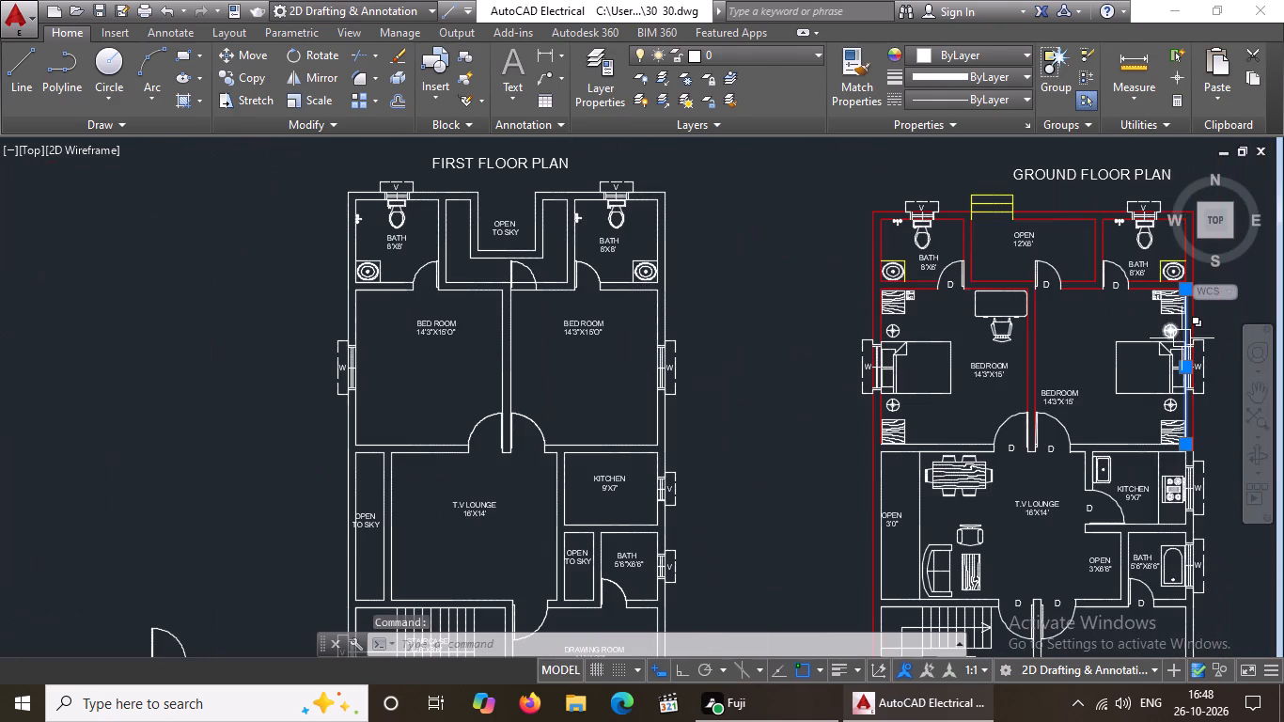
left_click(979, 48)
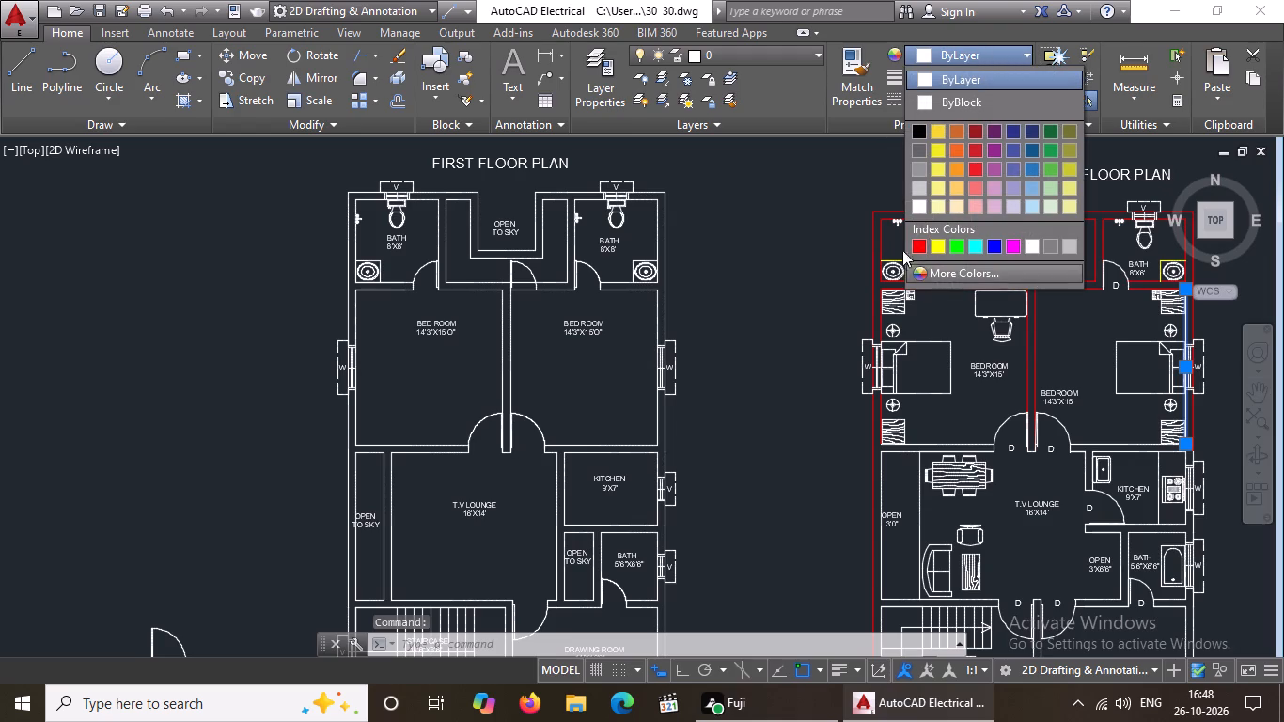
left_click(918, 243)
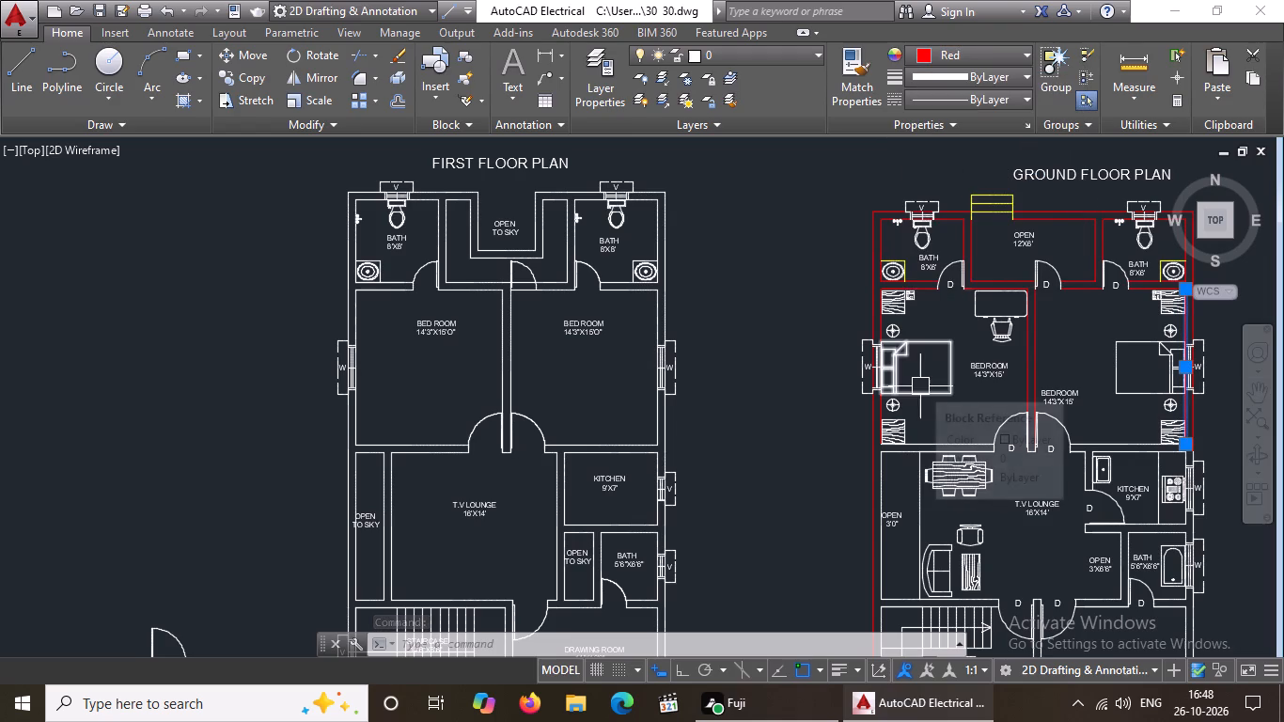
Recolour the bedroom-side line of the left bedroom's bottom wall on the ground floor plan to red.
key("Escape")
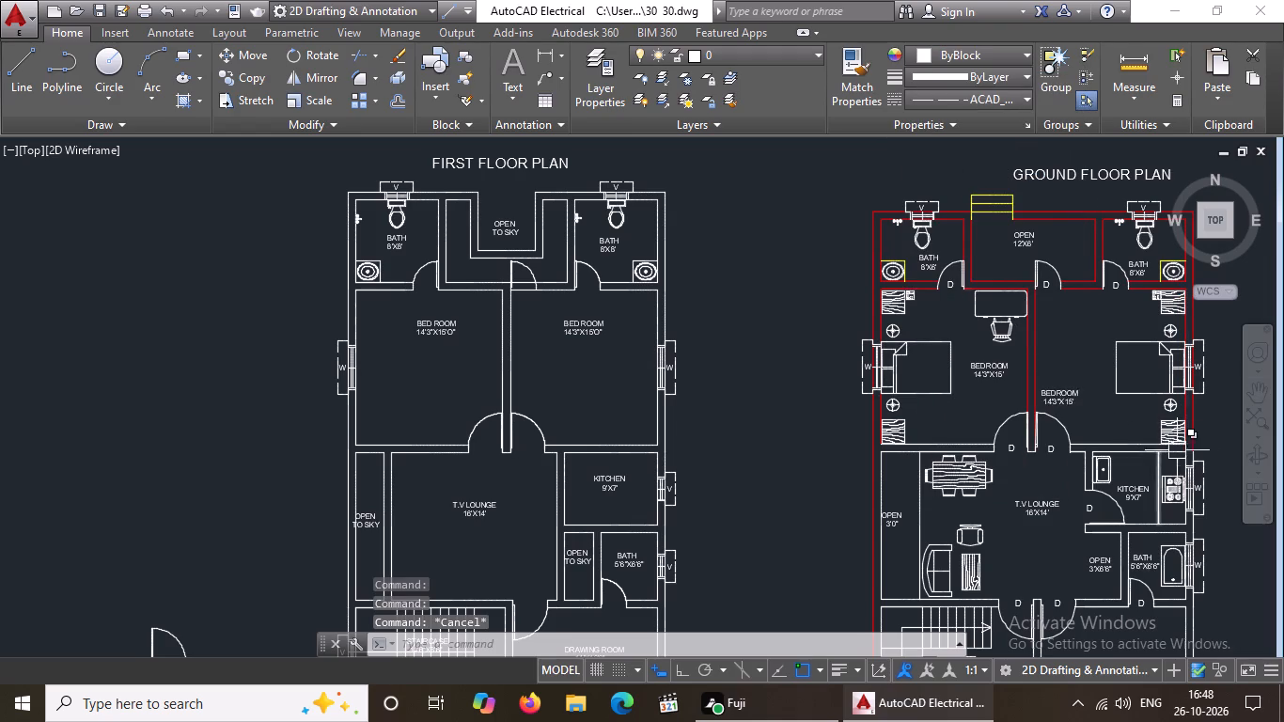
scroll(1185, 447, "up", 2)
left_click(603, 444)
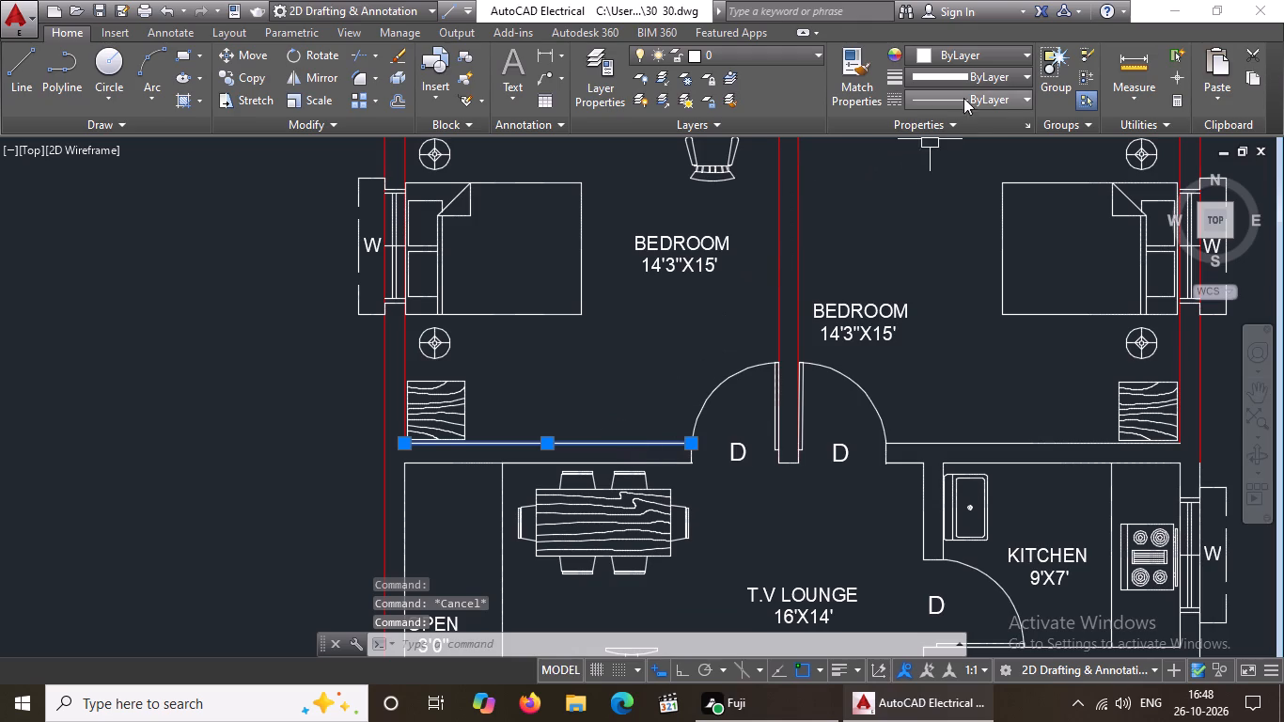
left_click(976, 54)
left_click(918, 245)
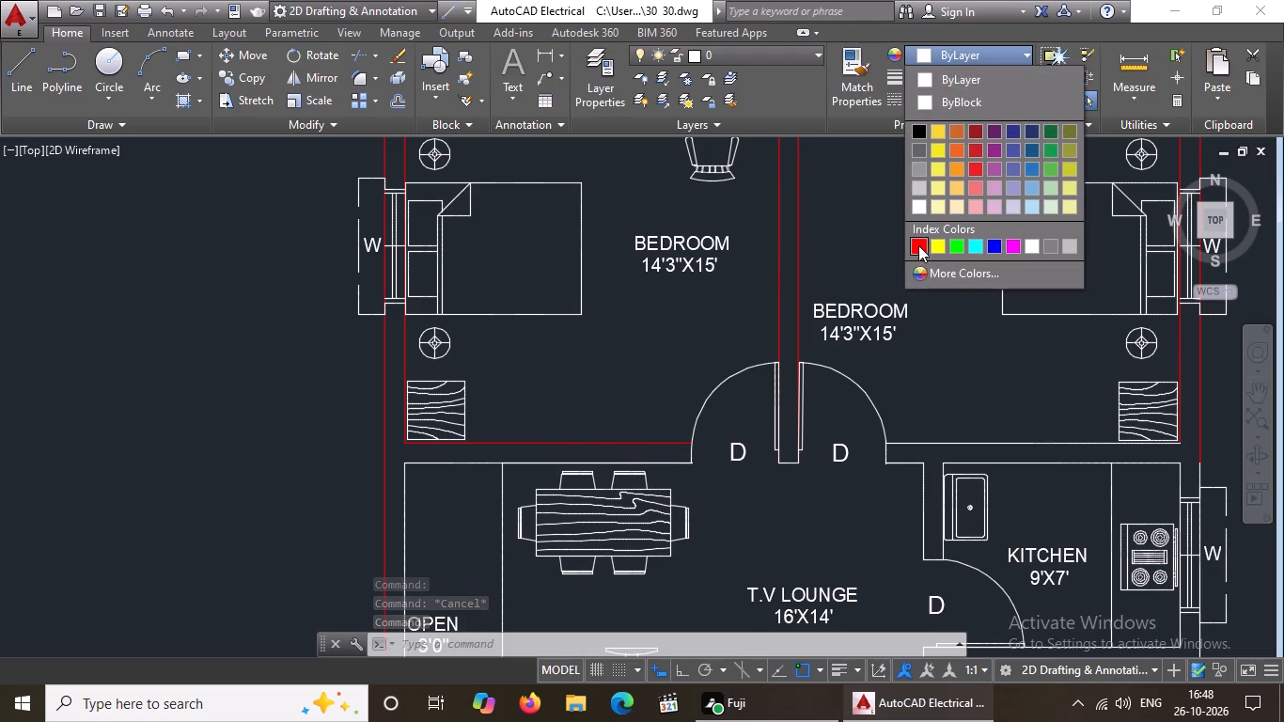
key("Escape")
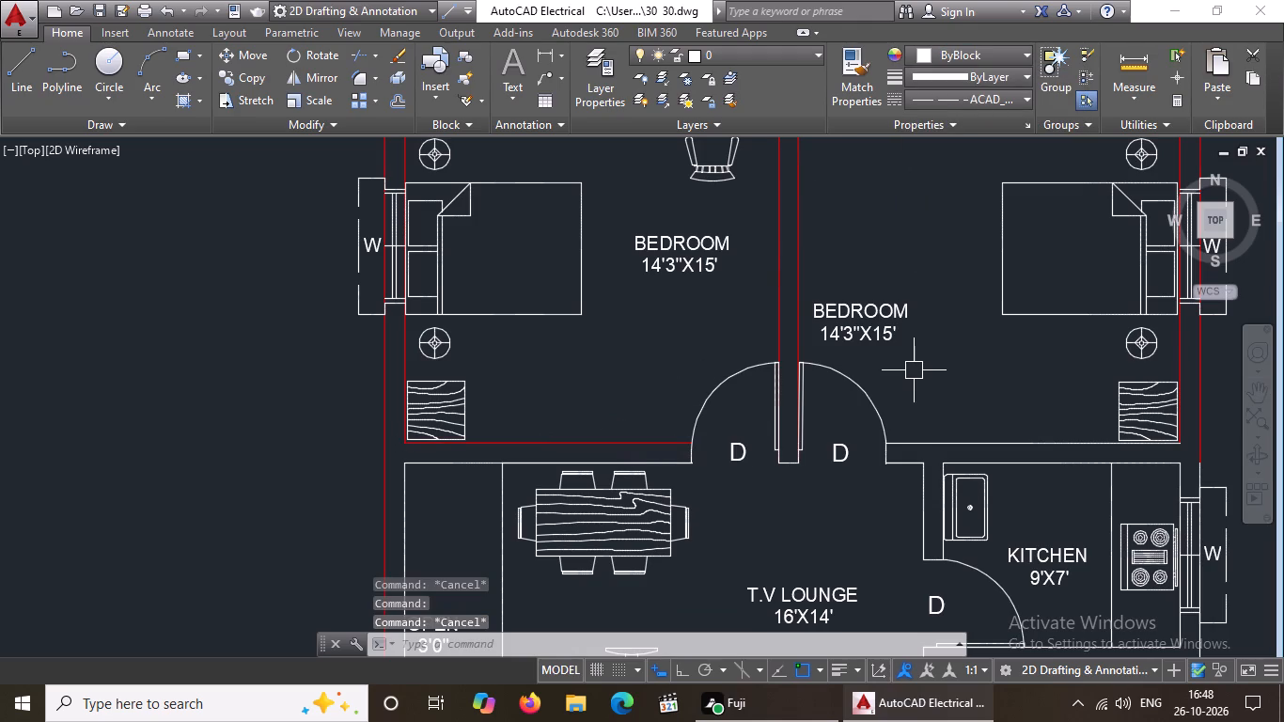
Recolour the wall line along the top of the OPEN 3'0" area to red.
left_click(445, 464)
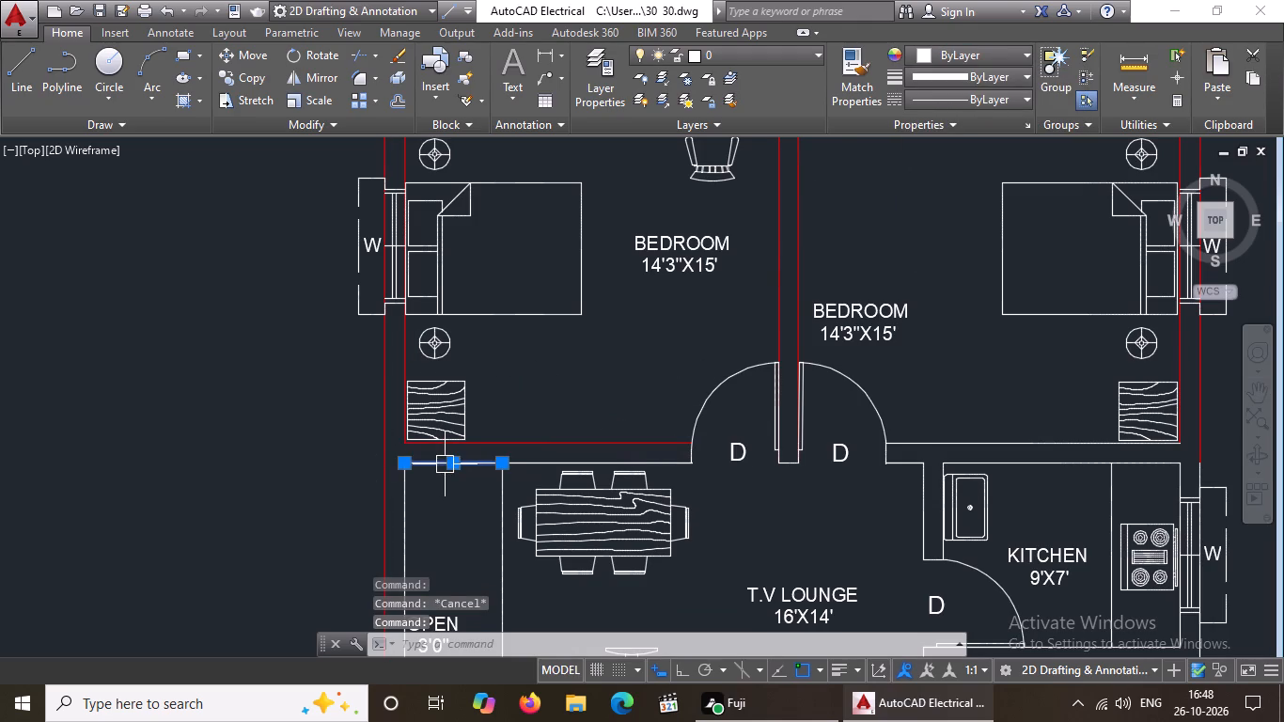
scroll(833, 185, "down", 3)
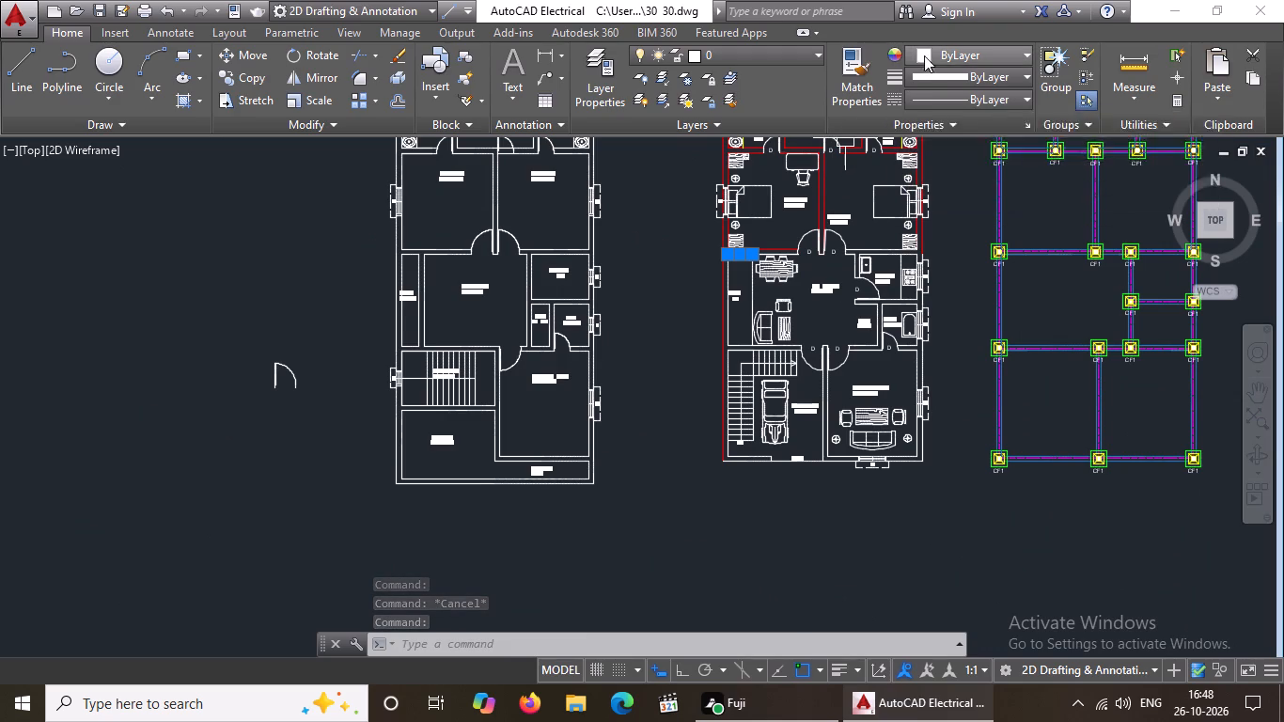
left_click(947, 52)
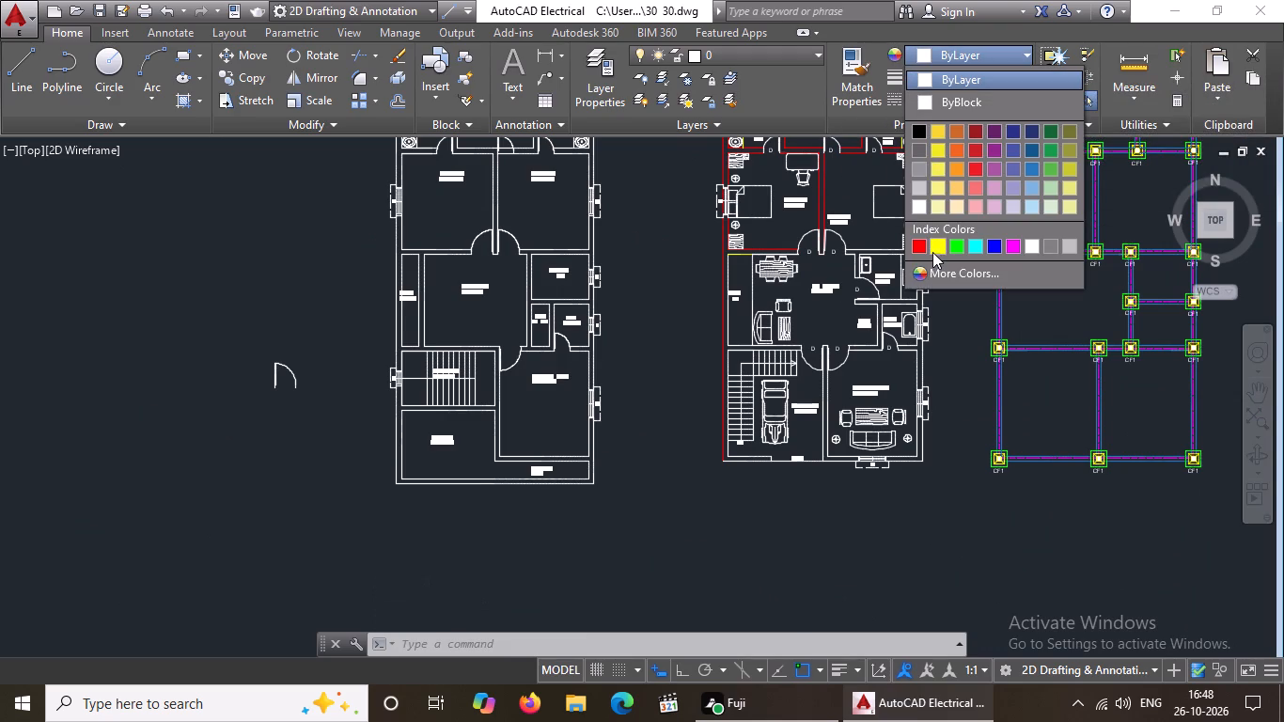
left_click(935, 250)
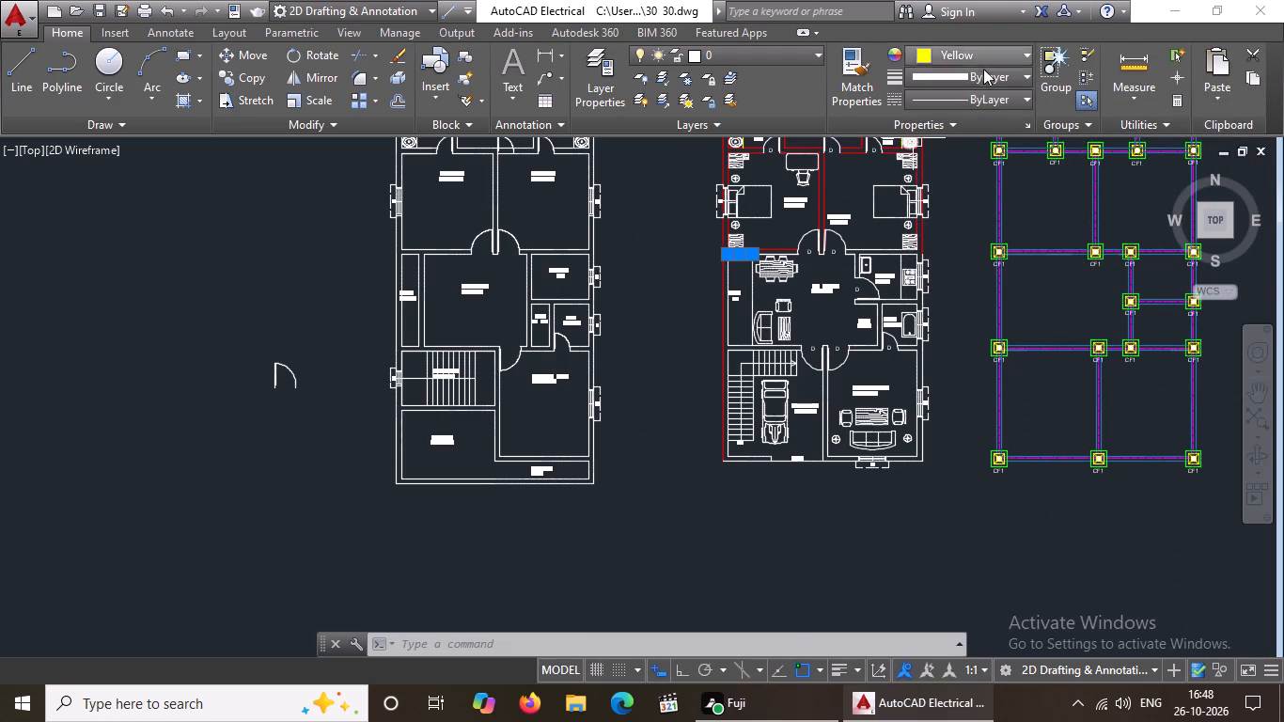
left_click(985, 49)
left_click(917, 243)
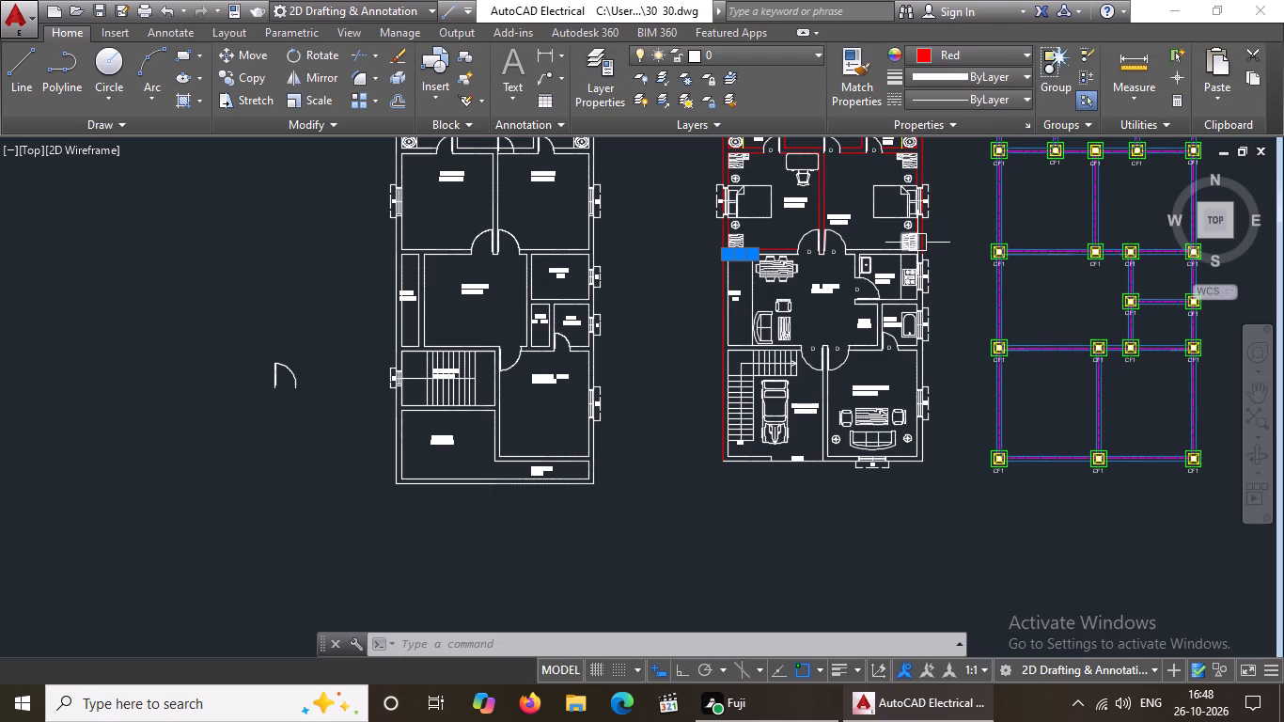
key("Escape")
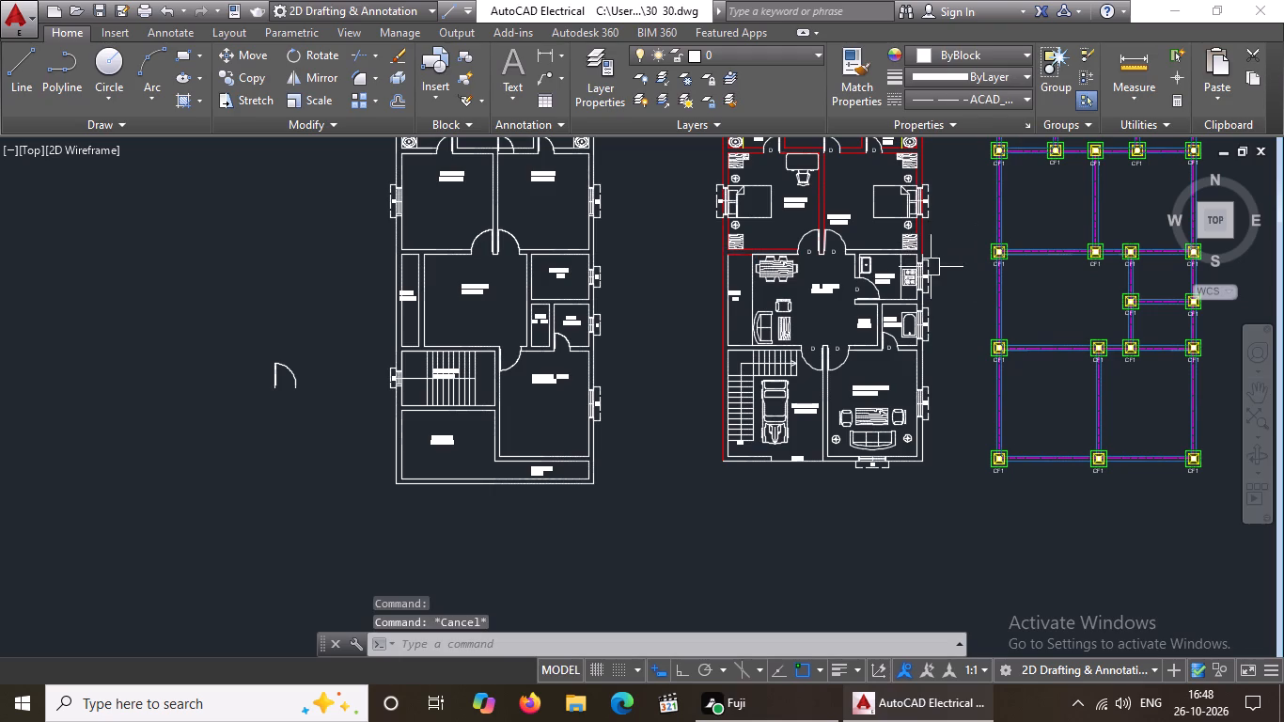
Recolour the T.V lounge's top wall line, between the OPEN 3'0" area and the left bedroom's door, to red.
scroll(785, 261, "up", 2)
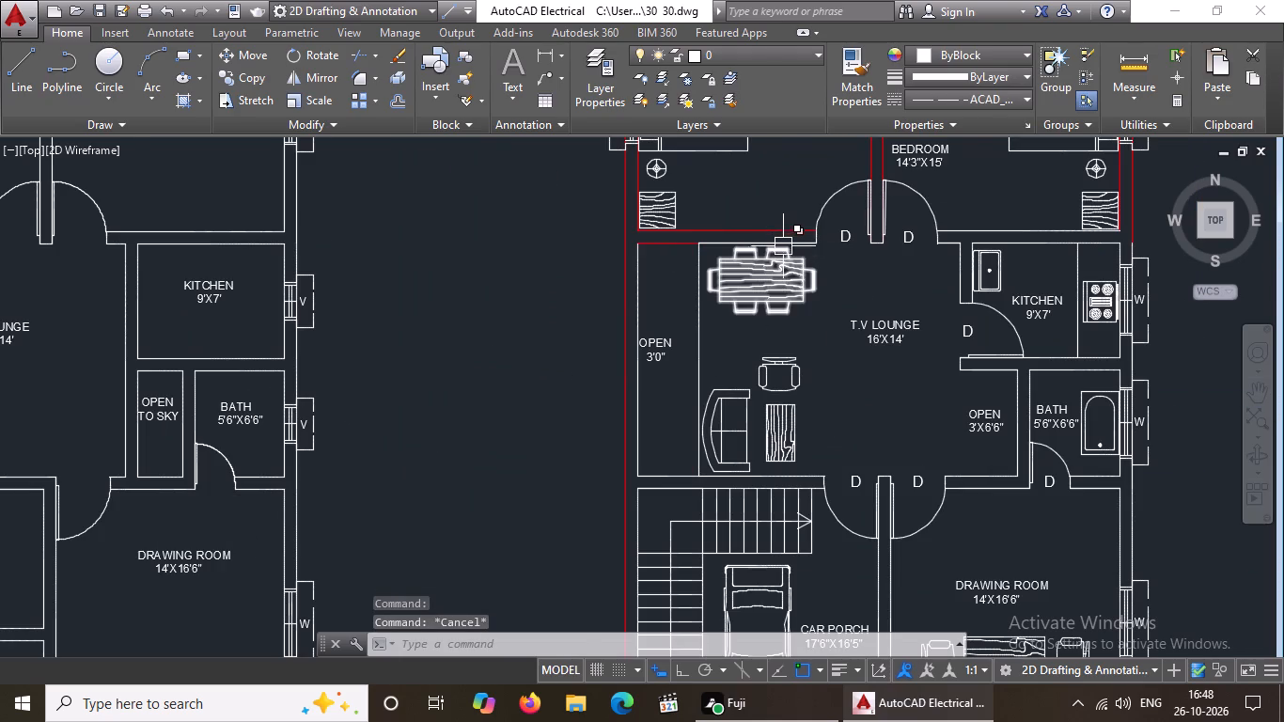
scroll(783, 249, "up", 2)
left_click(809, 236)
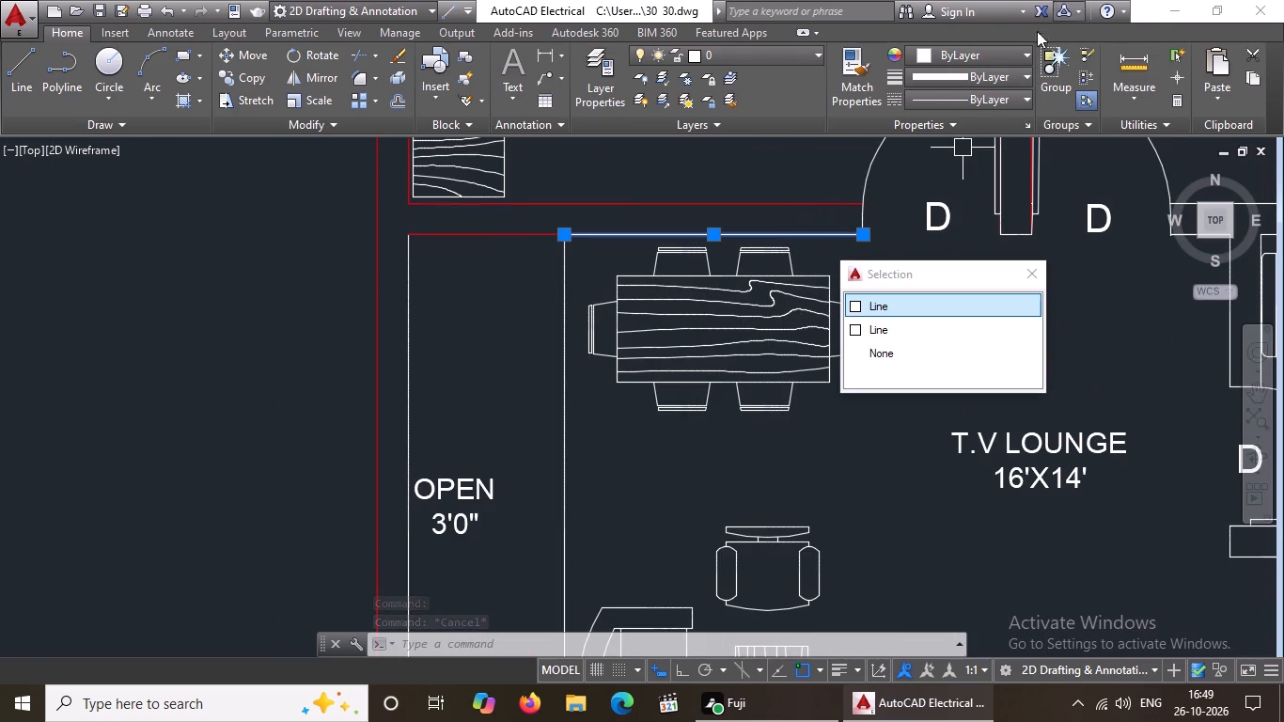
left_click(1023, 47)
left_click(939, 243)
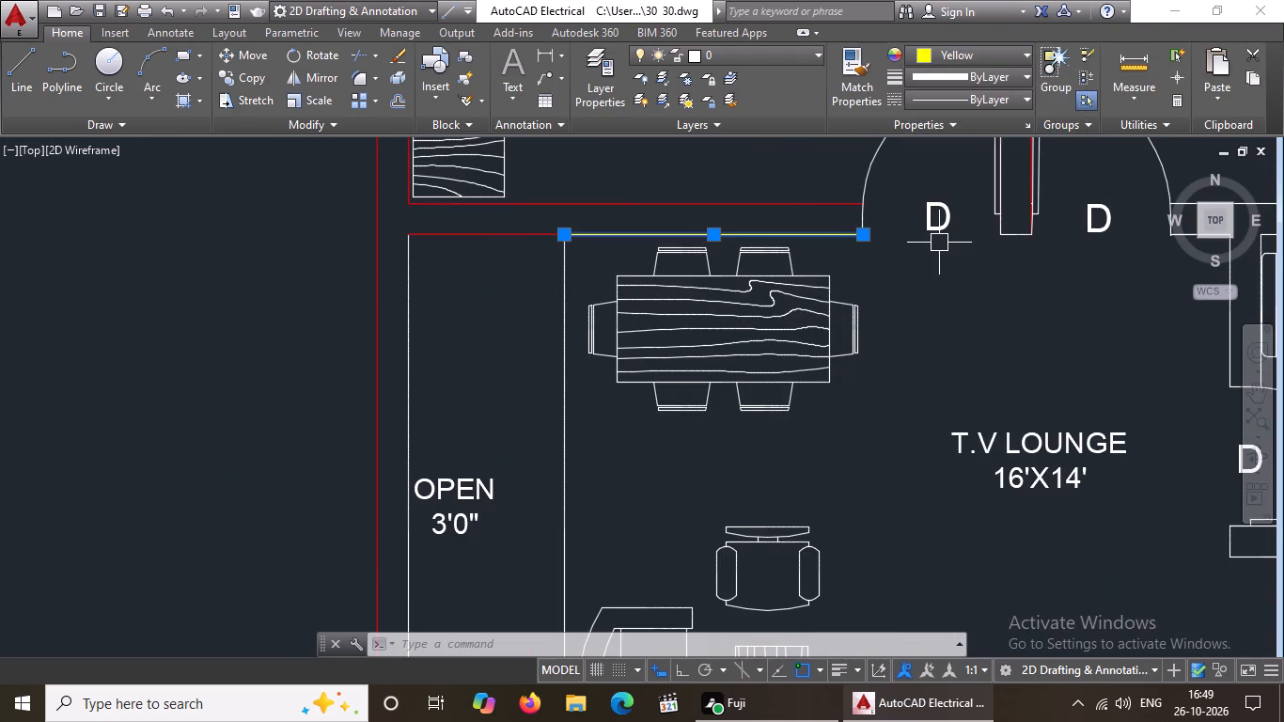
left_click(1013, 55)
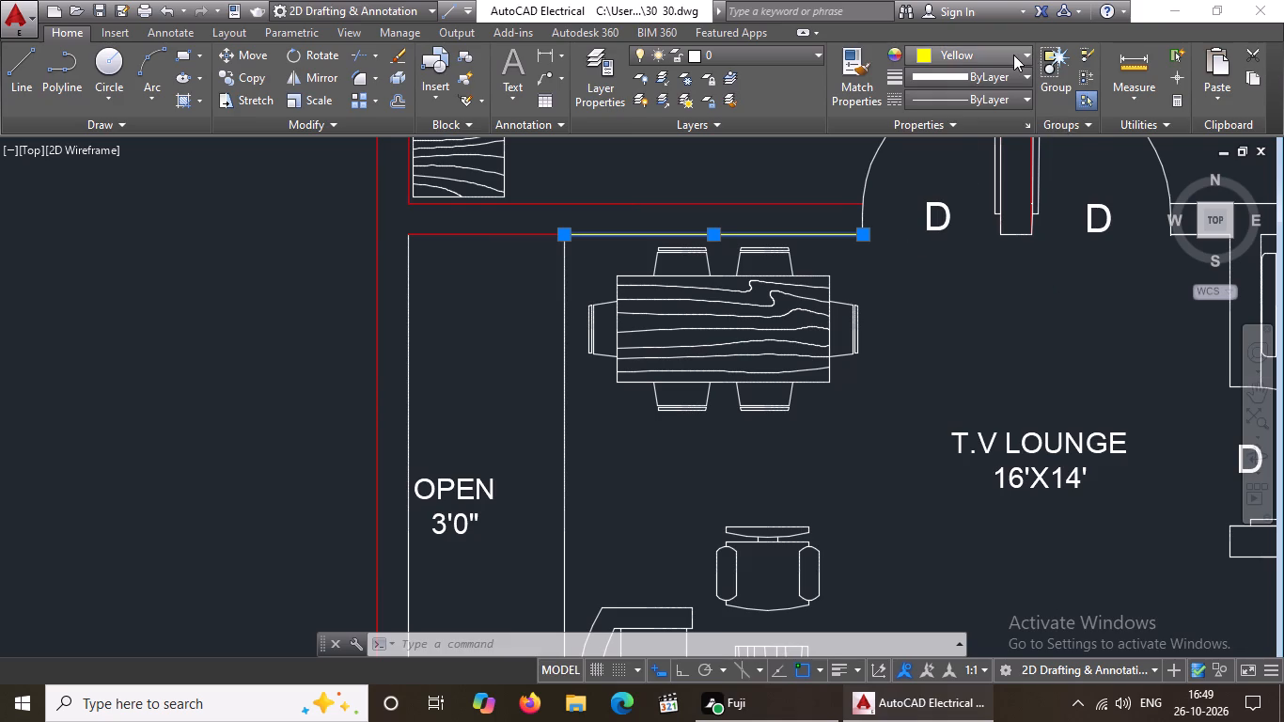
left_click(923, 247)
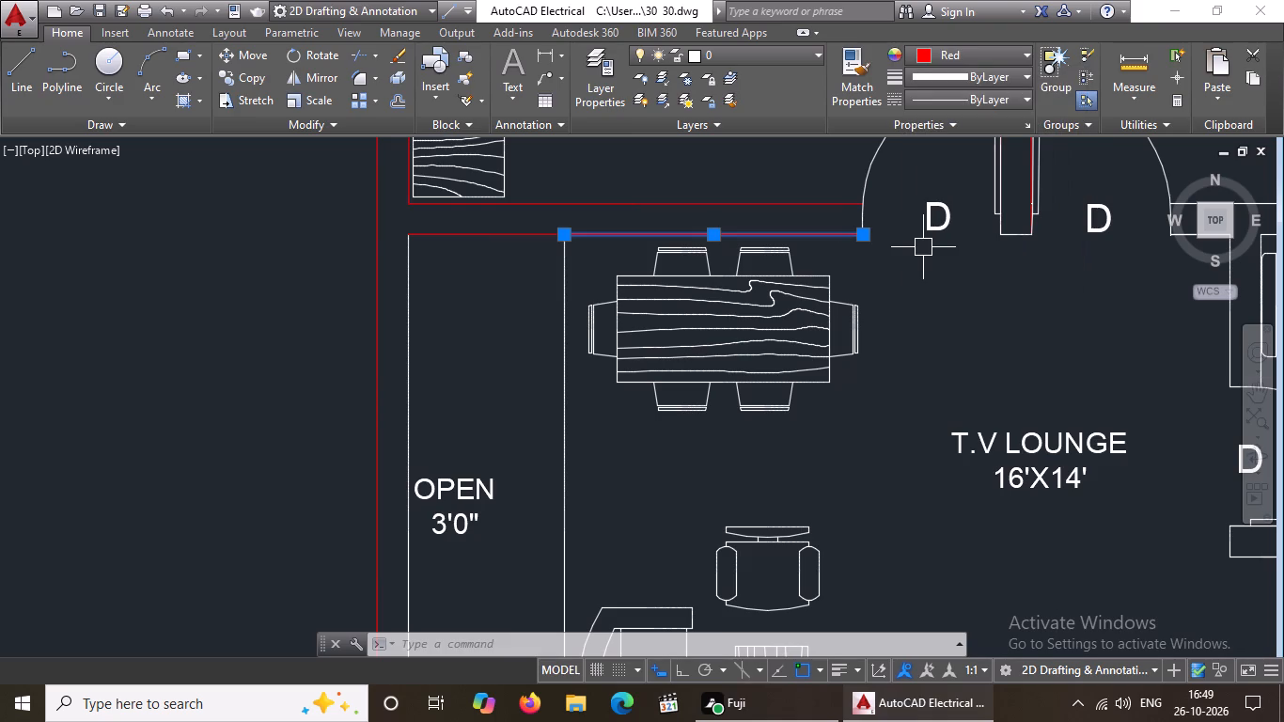
key("Escape")
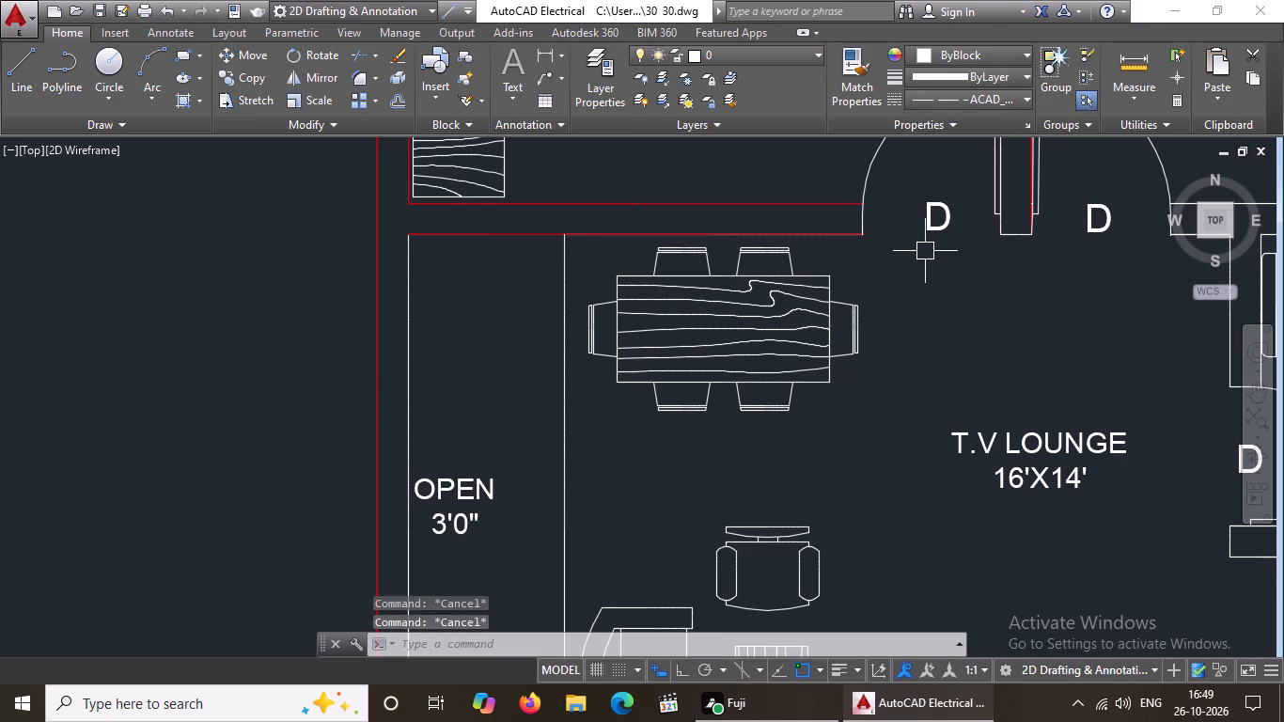
Recolour the short end line closing the bedroom partition wall between the two bedroom doors to red.
scroll(1047, 281, "down", 3)
scroll(1047, 281, "up", 3)
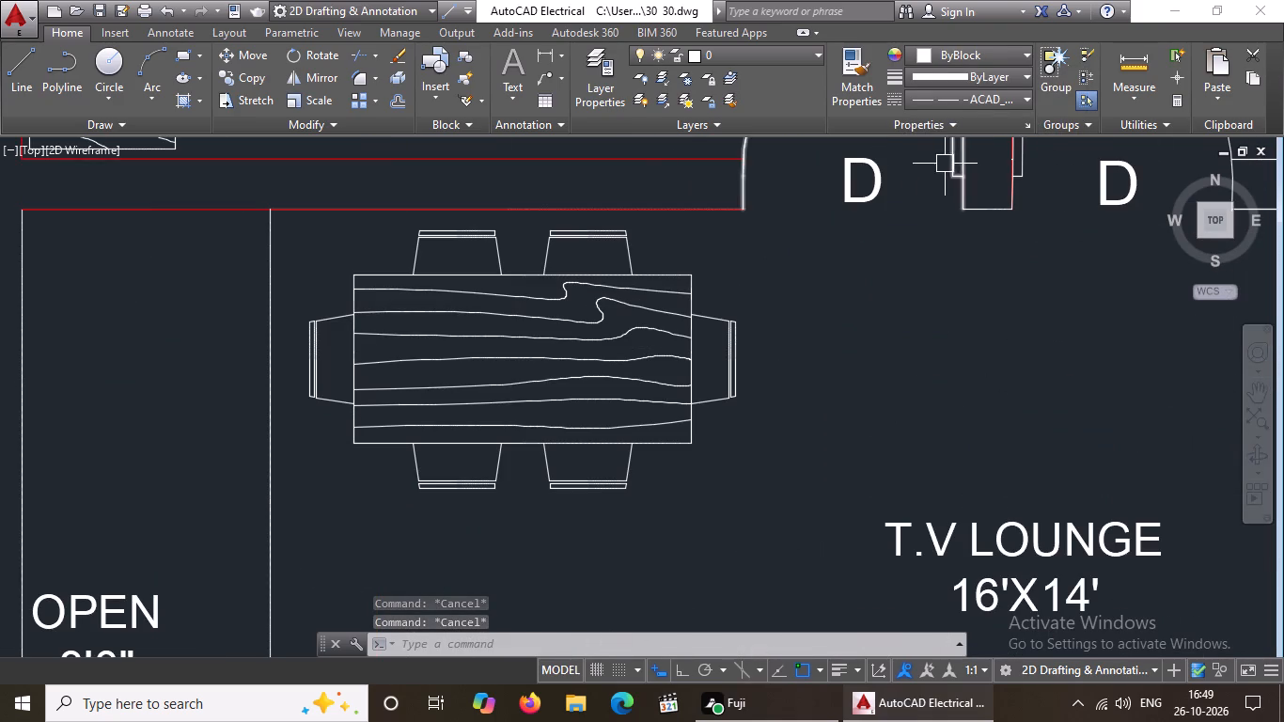
left_click(932, 180)
left_click(1037, 259)
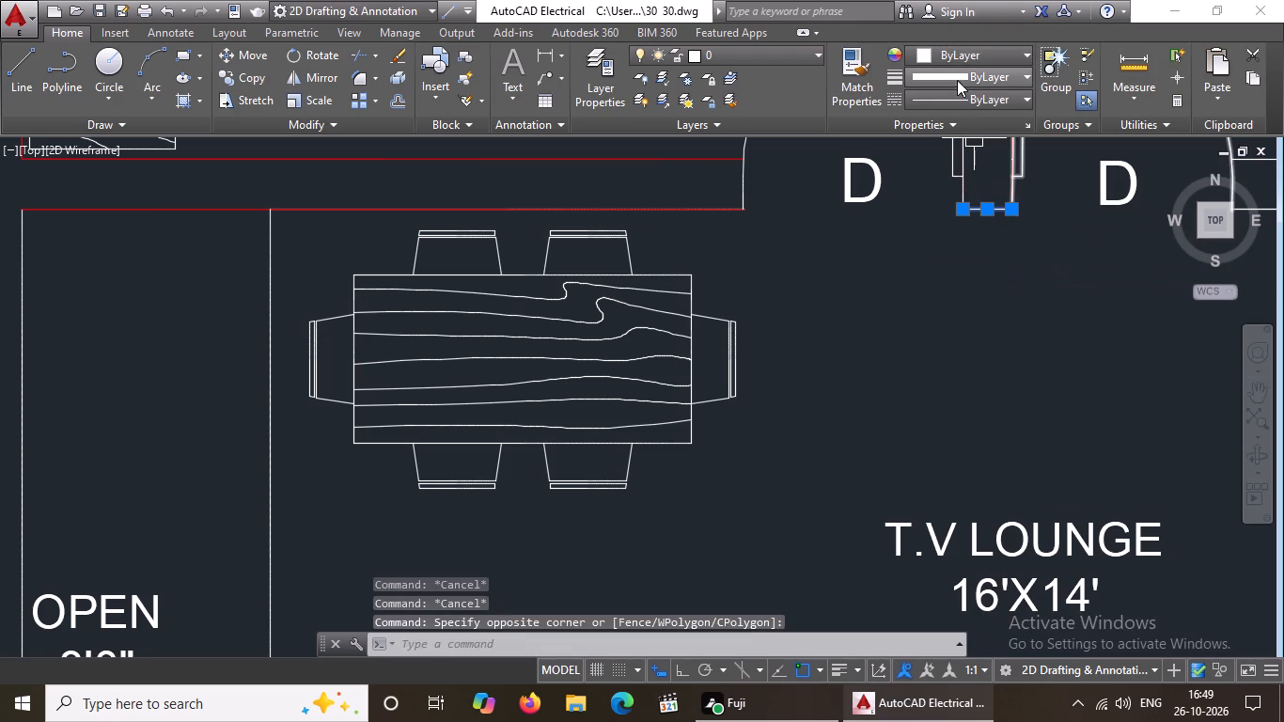
left_click(965, 60)
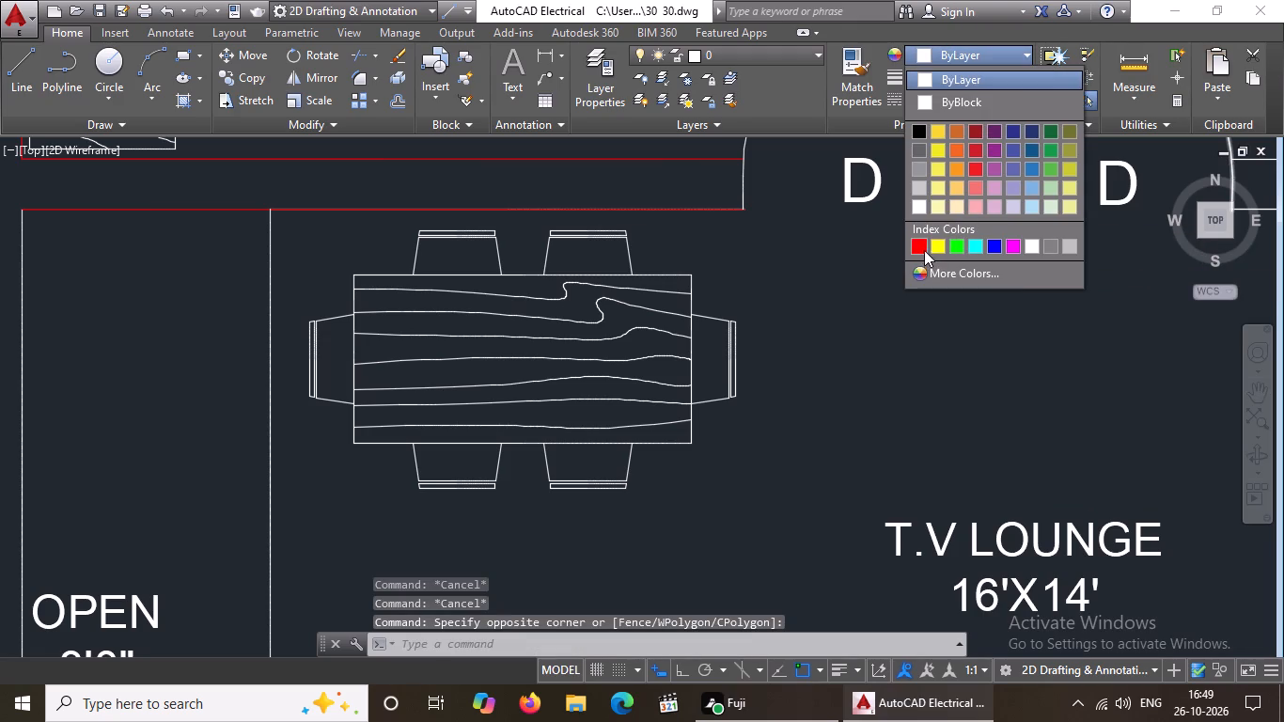
left_click(924, 251)
scroll(921, 268, "down", 3)
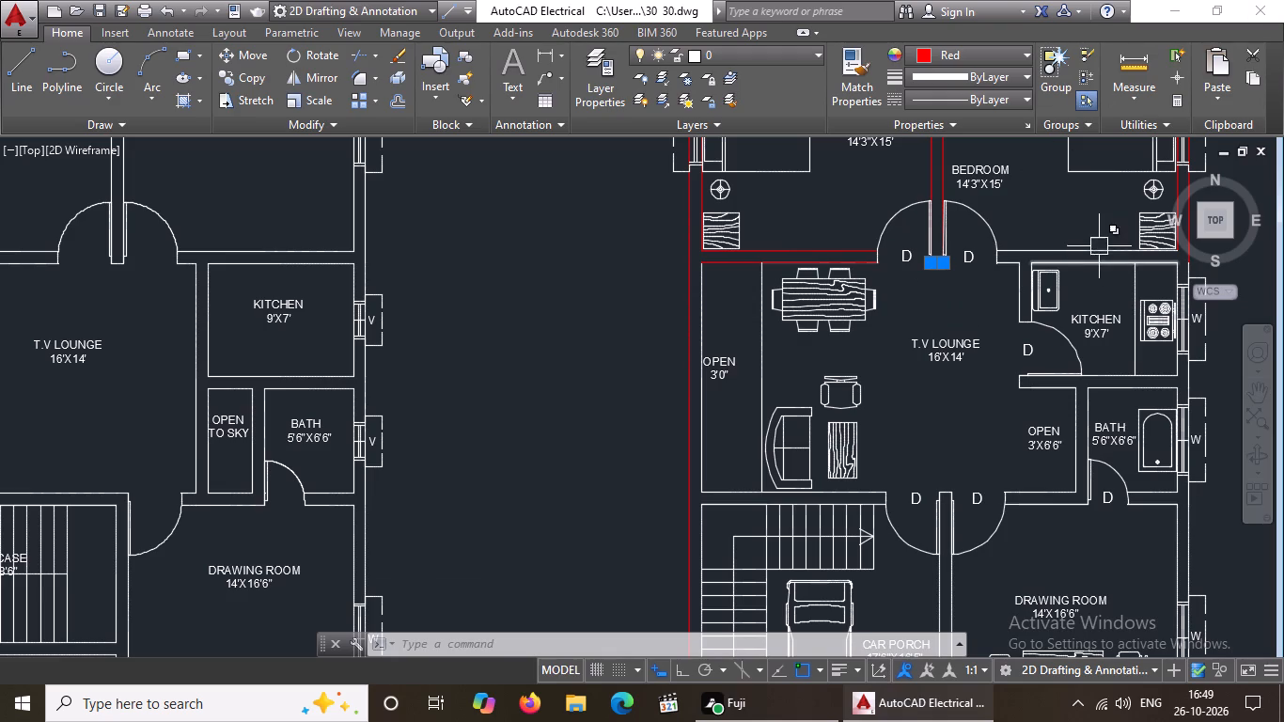
Recolour the bedroom-side line of the right bedroom's bottom wall on the ground floor plan to red.
scroll(1101, 261, "up", 3)
left_click(1075, 220)
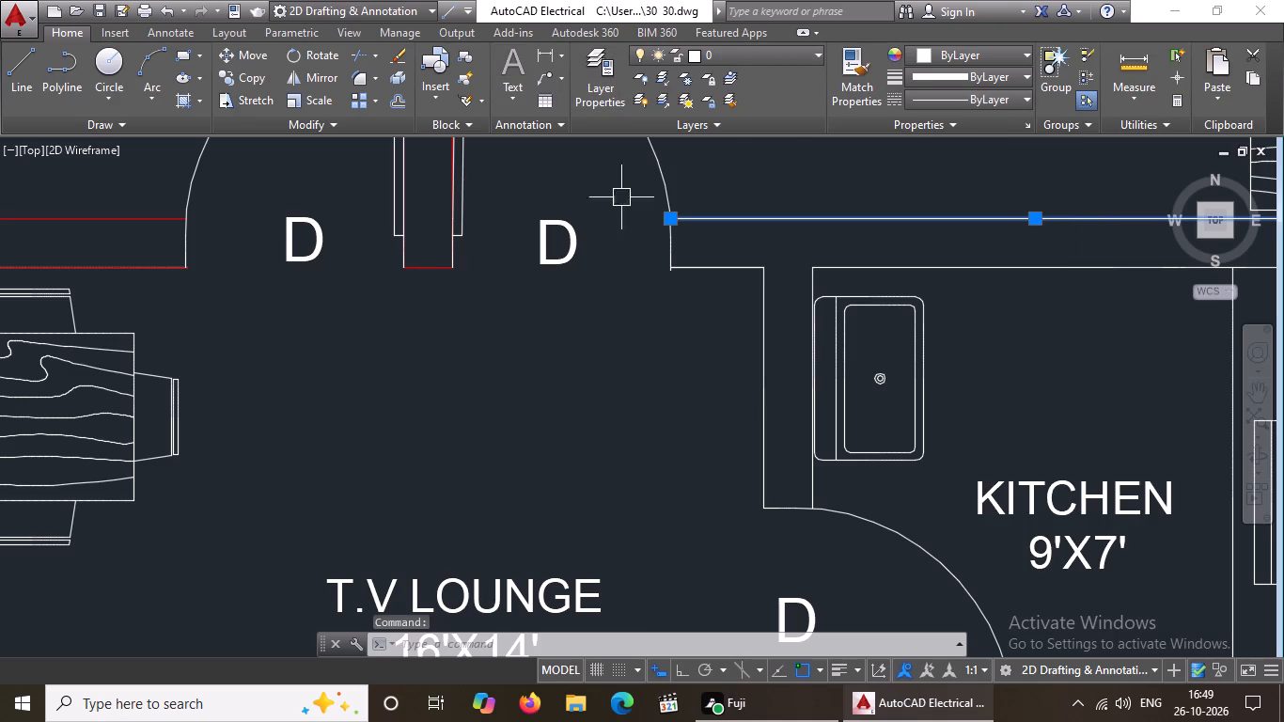
left_click(971, 60)
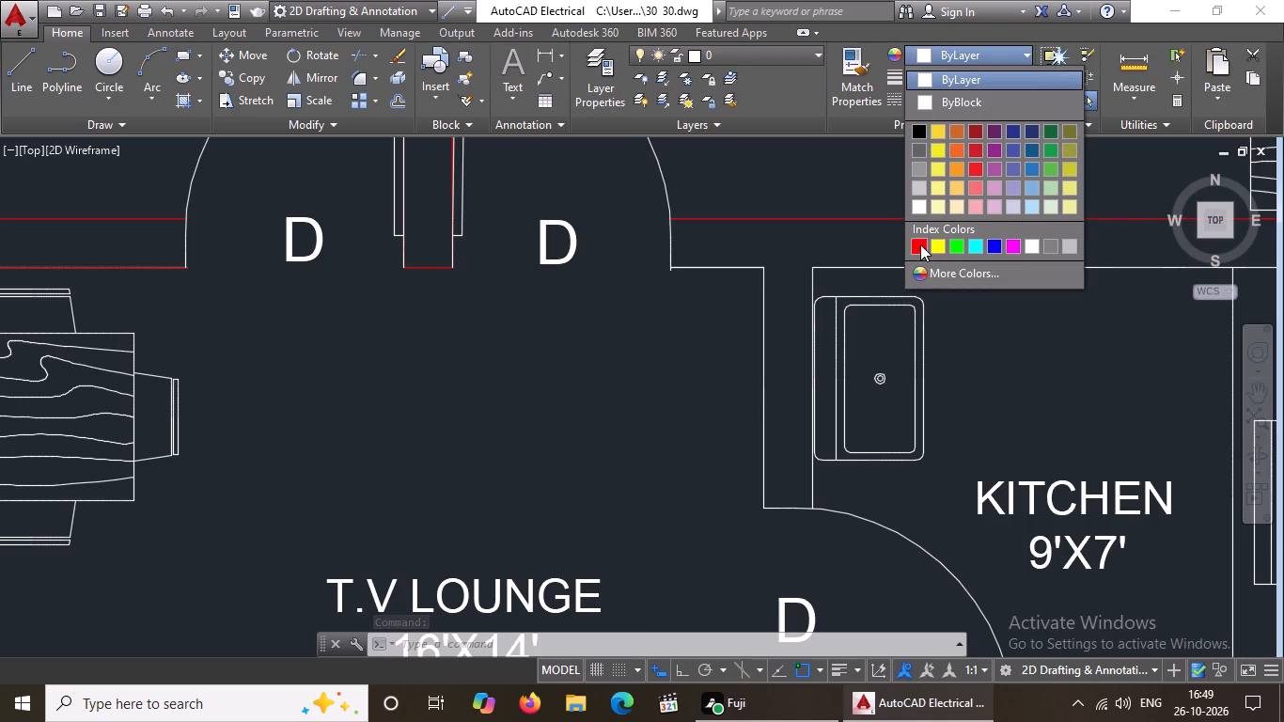
left_click(920, 244)
scroll(921, 244, "down", 4)
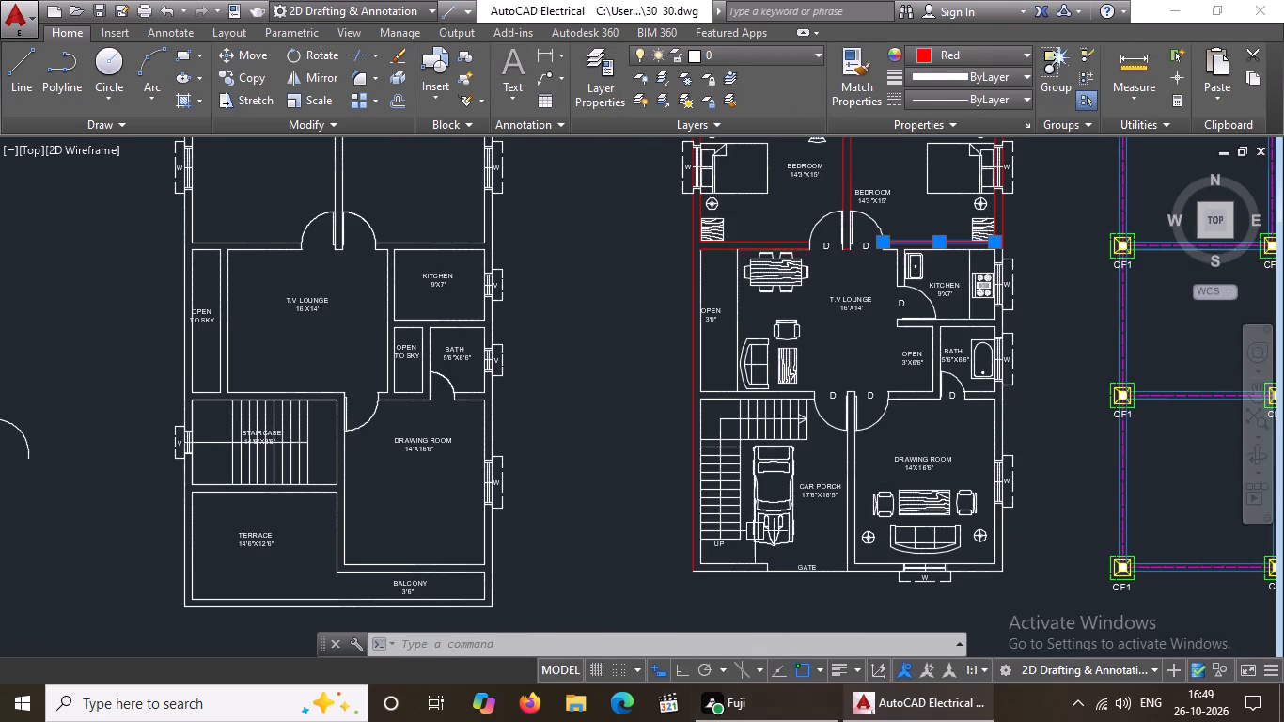
key("Escape")
Recolour the T.V lounge's short top wall line, between the right bedroom's door and the kitchen wall, to red.
scroll(907, 214, "up", 3)
left_click(829, 357)
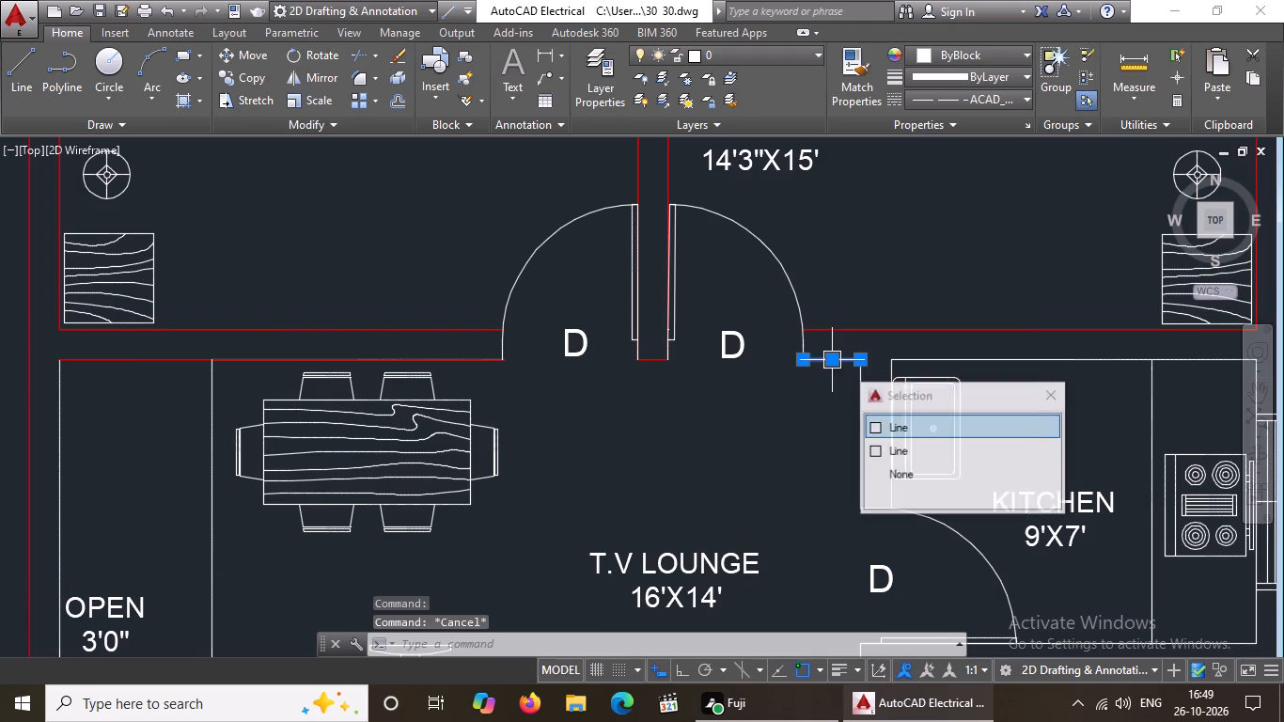
left_click(936, 53)
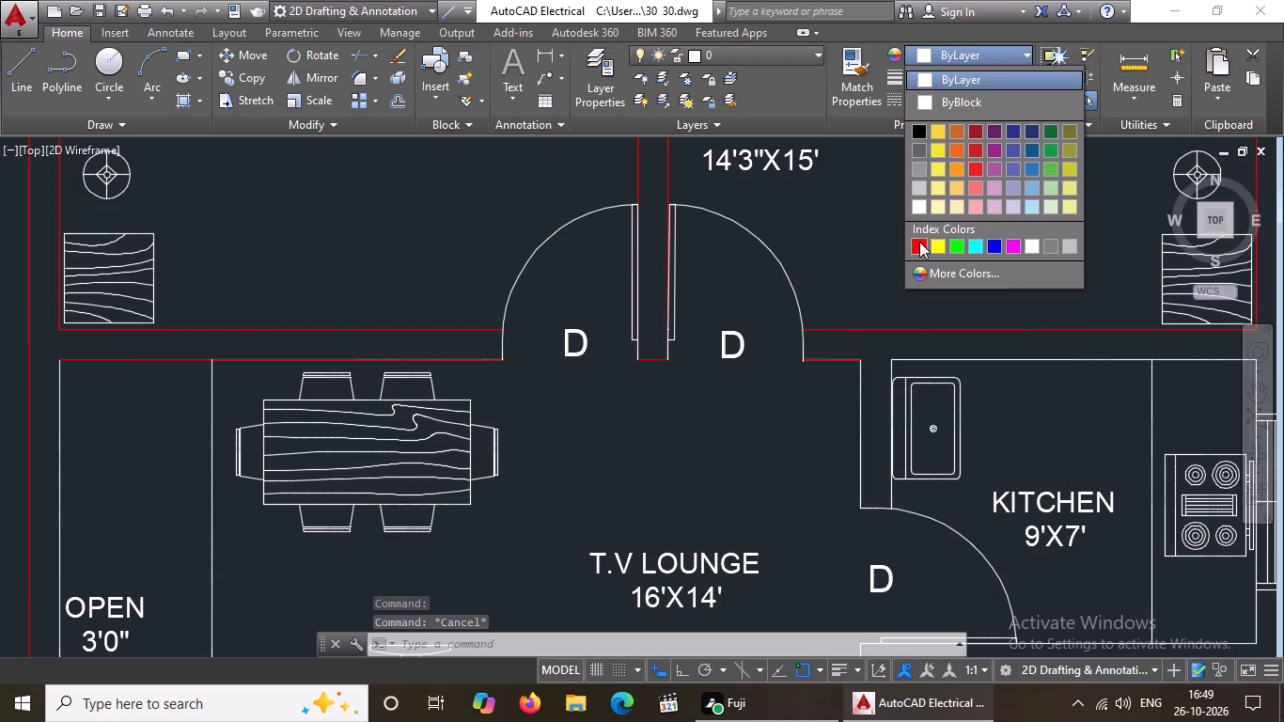
left_click(919, 242)
key("Escape")
Recolour the kitchen's top inner wall line on the ground floor plan to red.
left_click(991, 361)
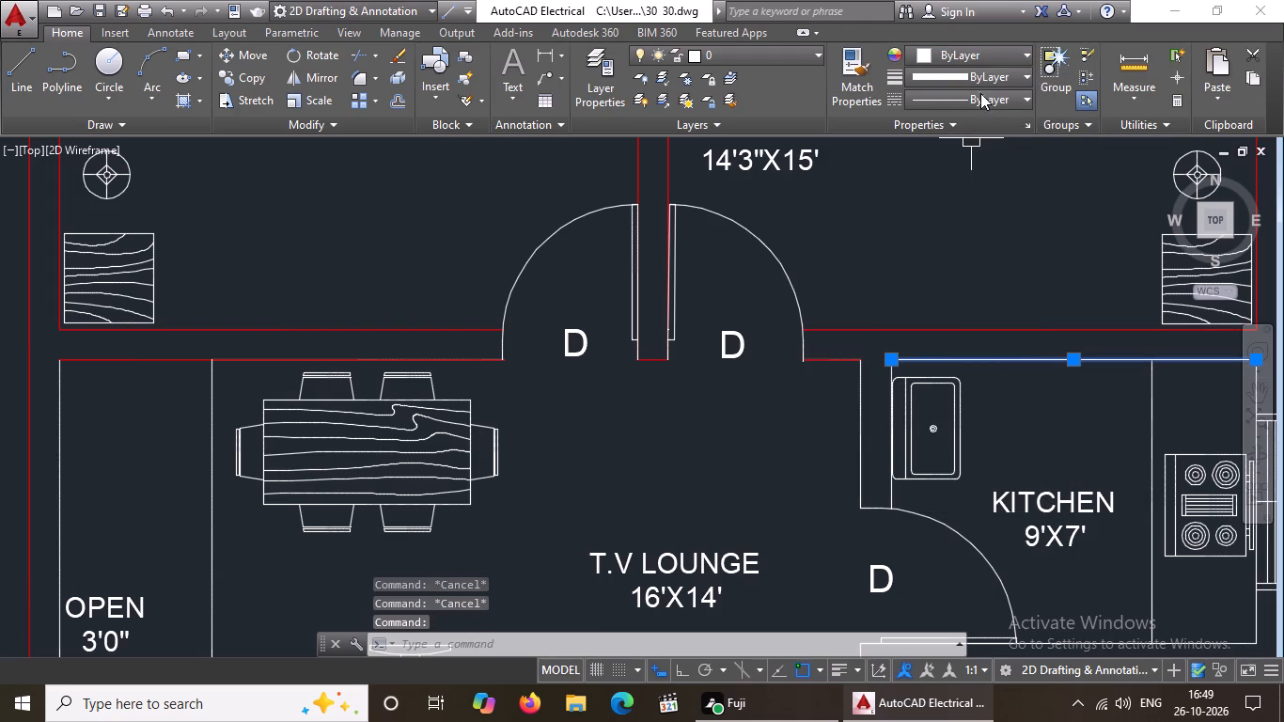
left_click(987, 54)
left_click(920, 236)
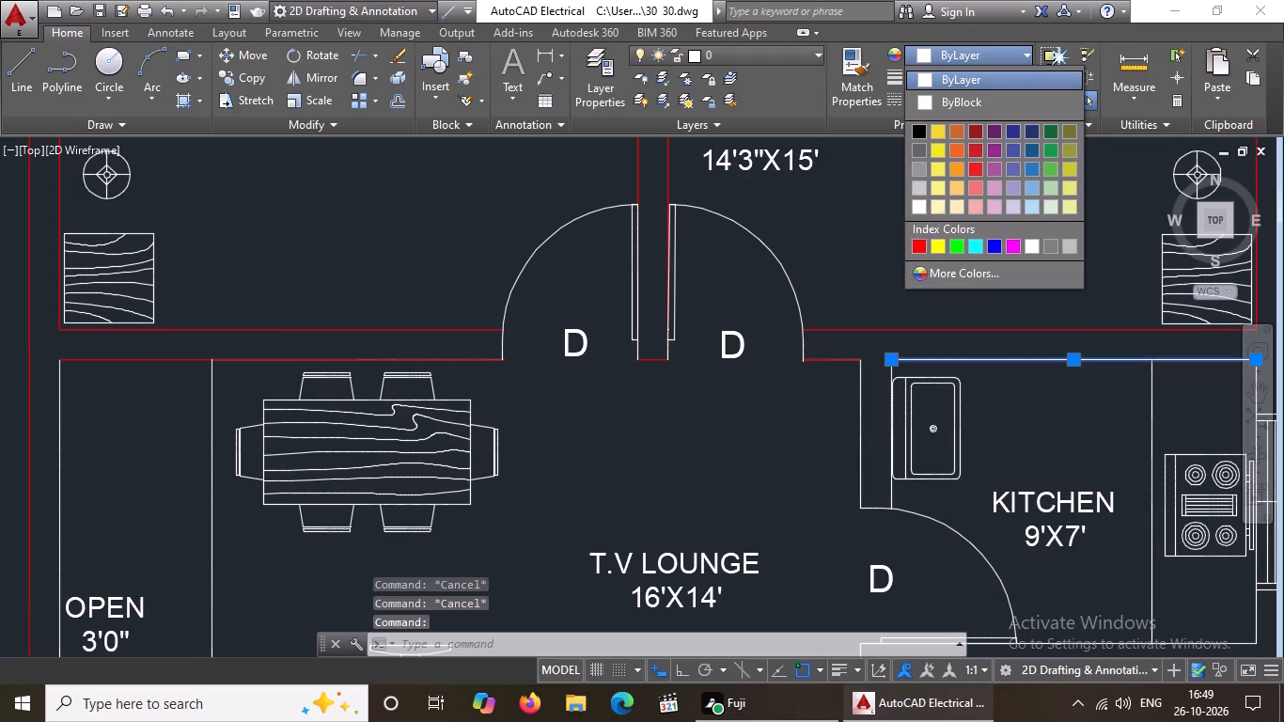
scroll(887, 273, "down", 4)
left_click(981, 51)
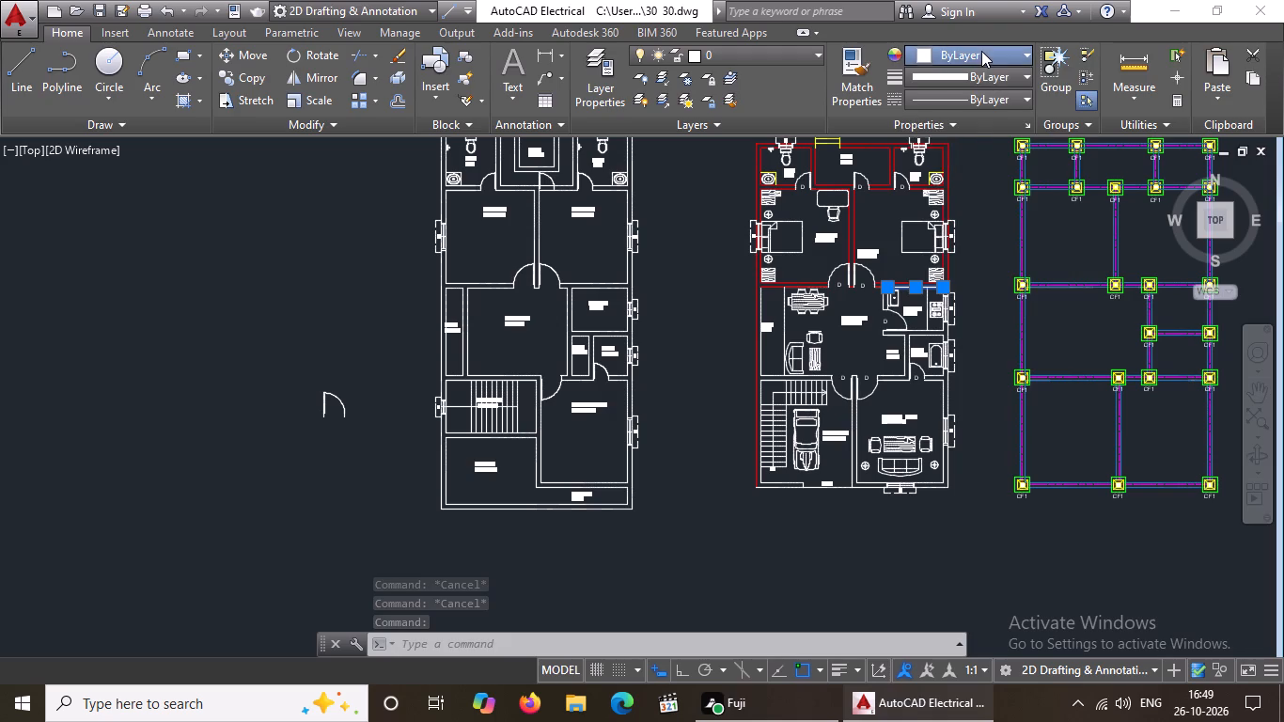
left_click(914, 236)
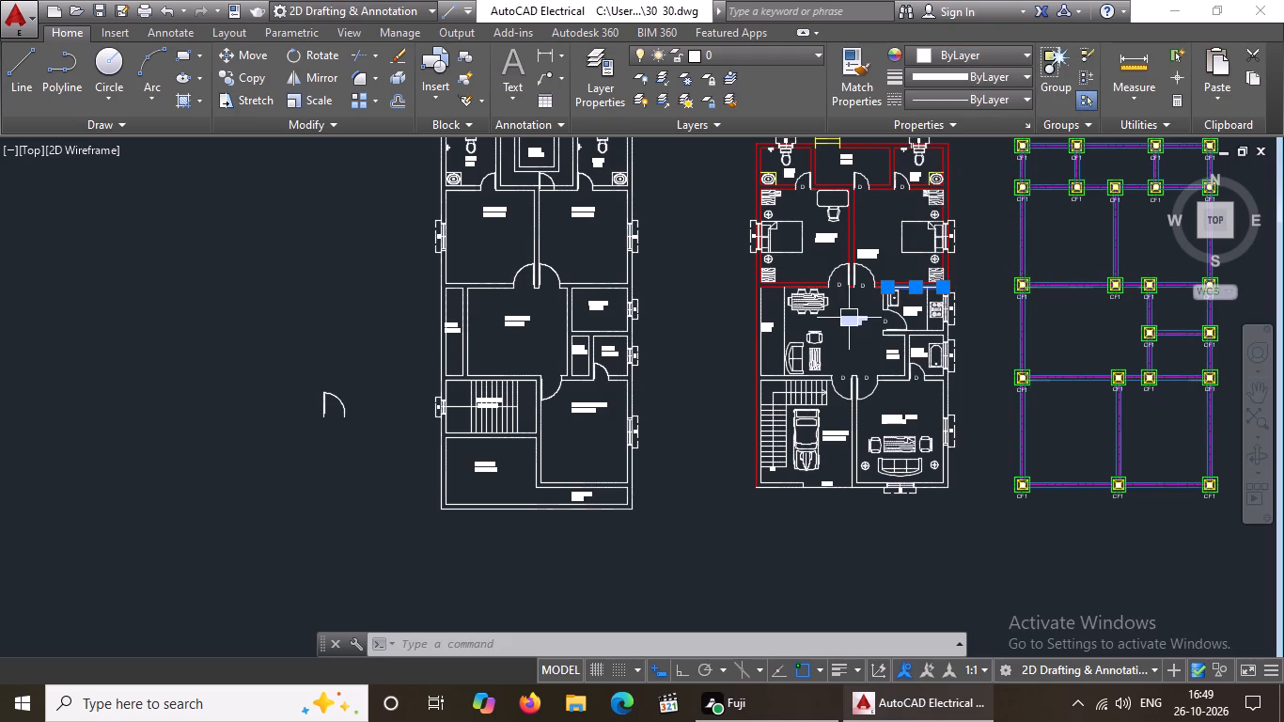
scroll(853, 307, "down", 1)
left_click(971, 55)
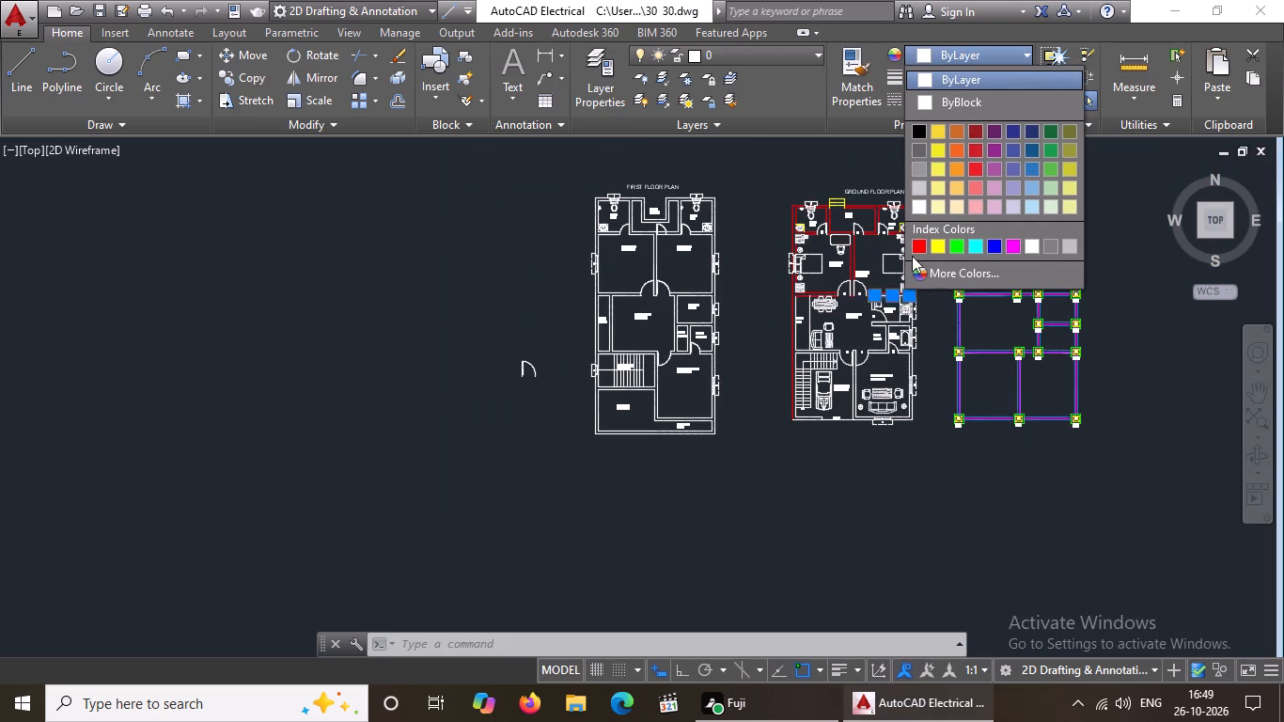
left_click(915, 244)
scroll(874, 292, "up", 3)
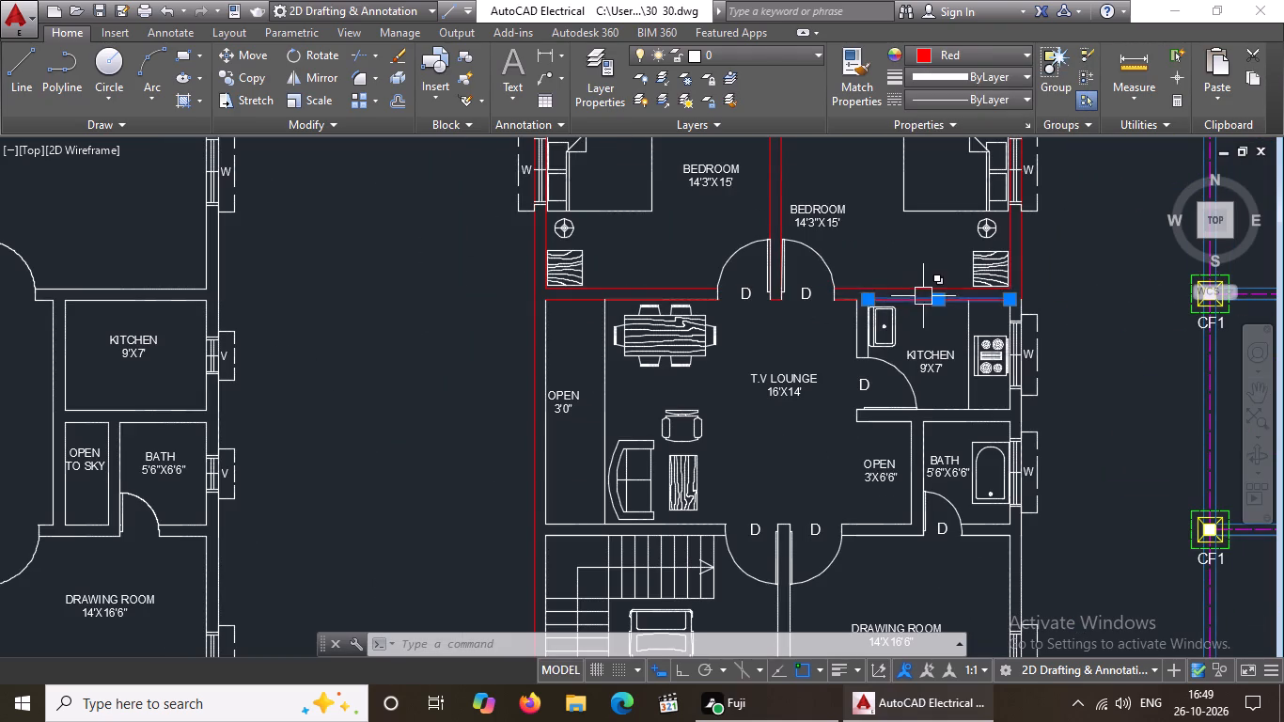
key("Escape")
Recolour both lines of the short wall between the T.V lounge and the kitchen, beside the kitchen door, to red.
scroll(853, 353, "up", 2)
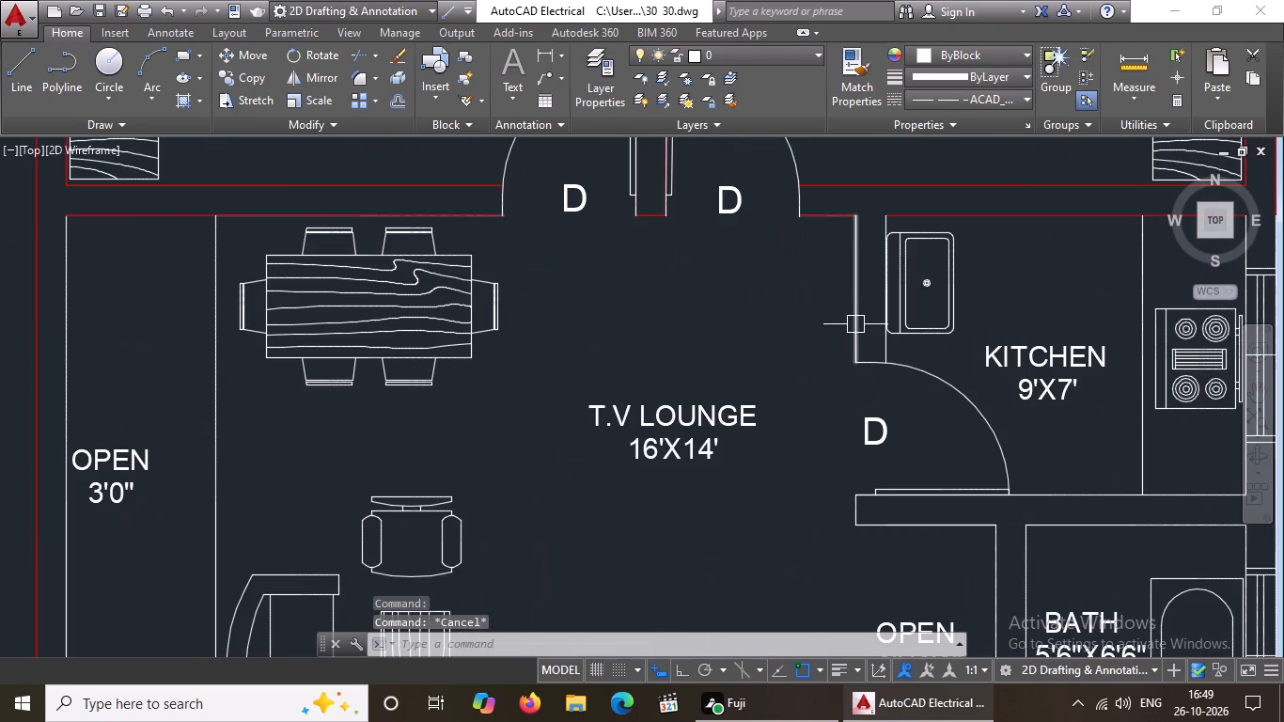
left_click(855, 324)
left_click(997, 51)
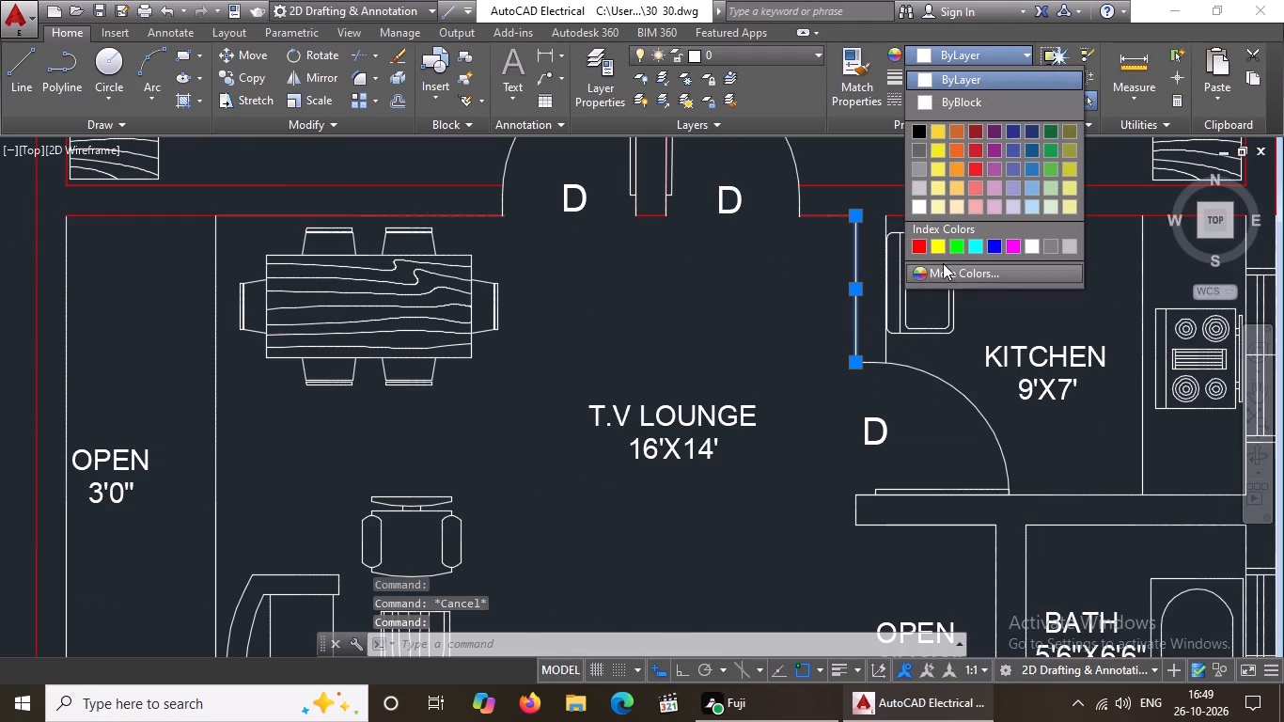
left_click(917, 246)
scroll(881, 361, "up", 2)
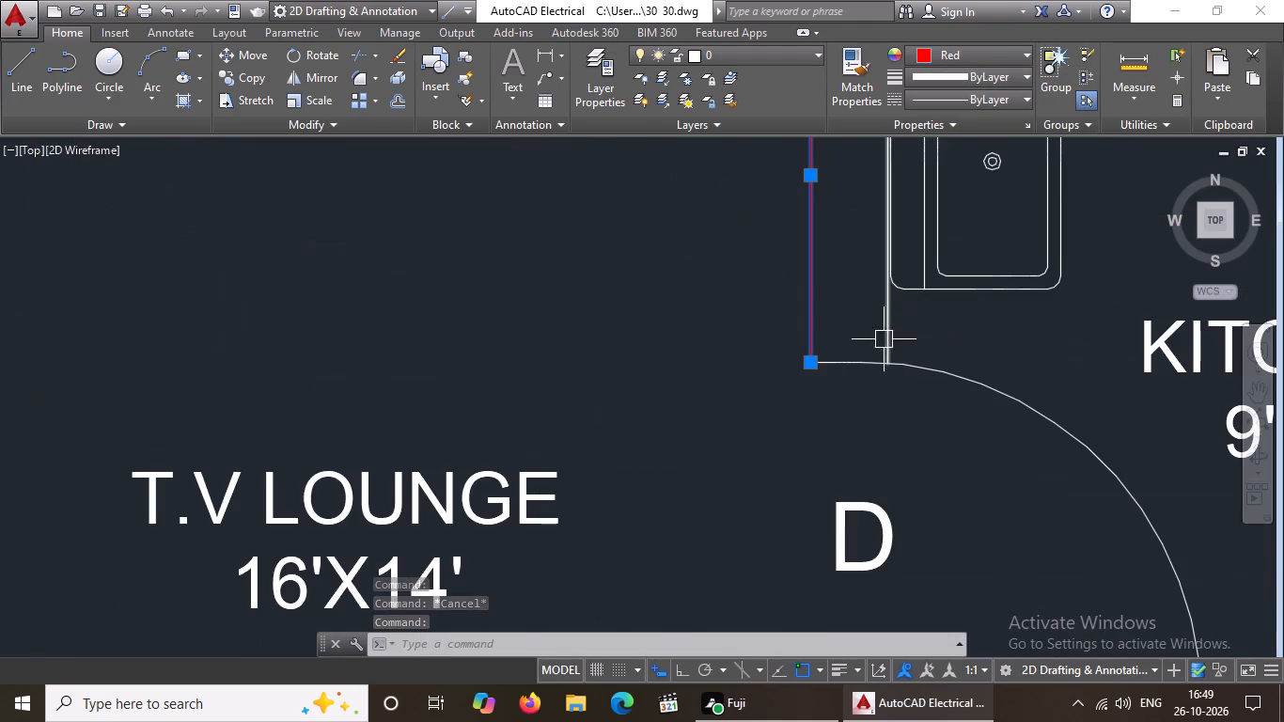
left_click(888, 316)
left_click(977, 56)
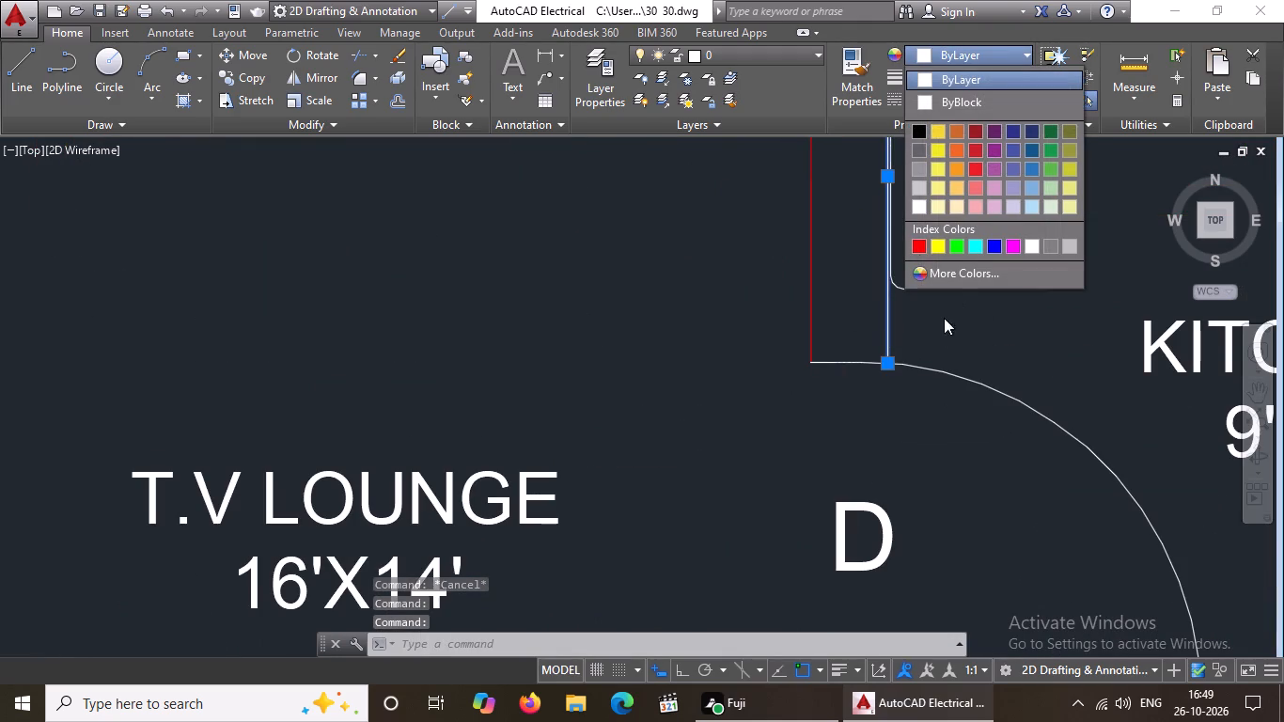
left_click(917, 242)
scroll(914, 290, "down", 4)
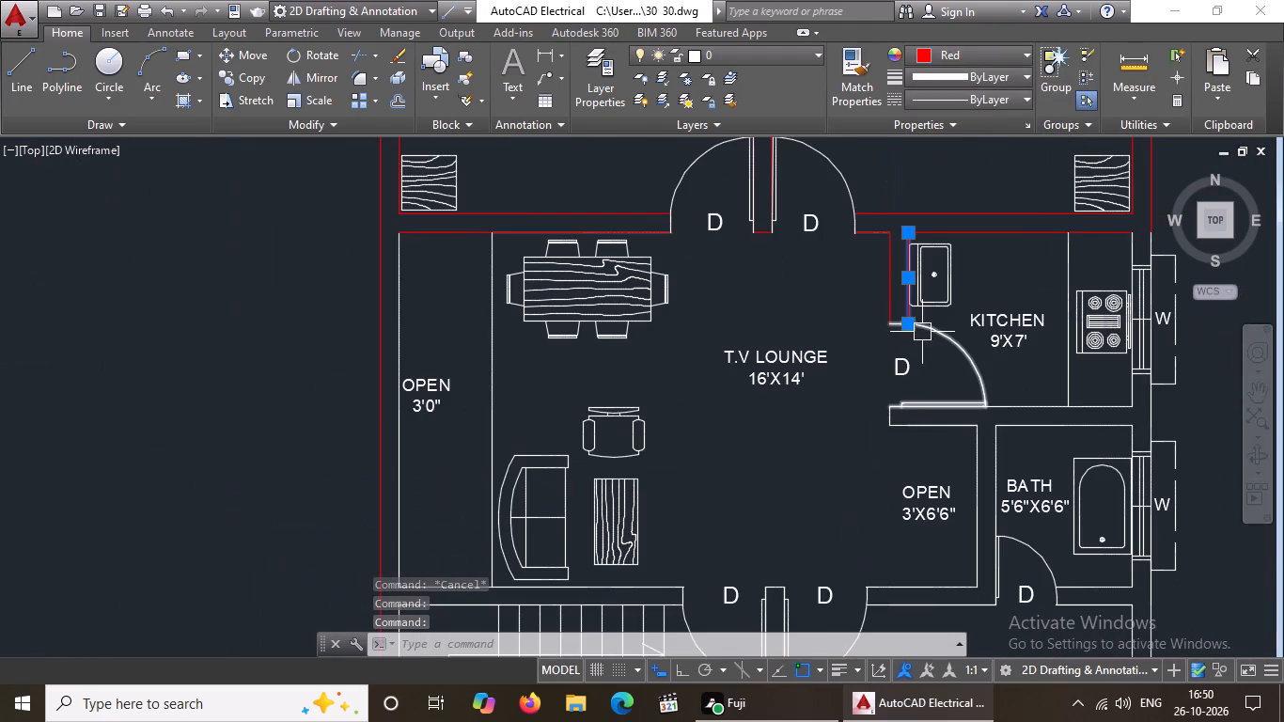
key("Escape")
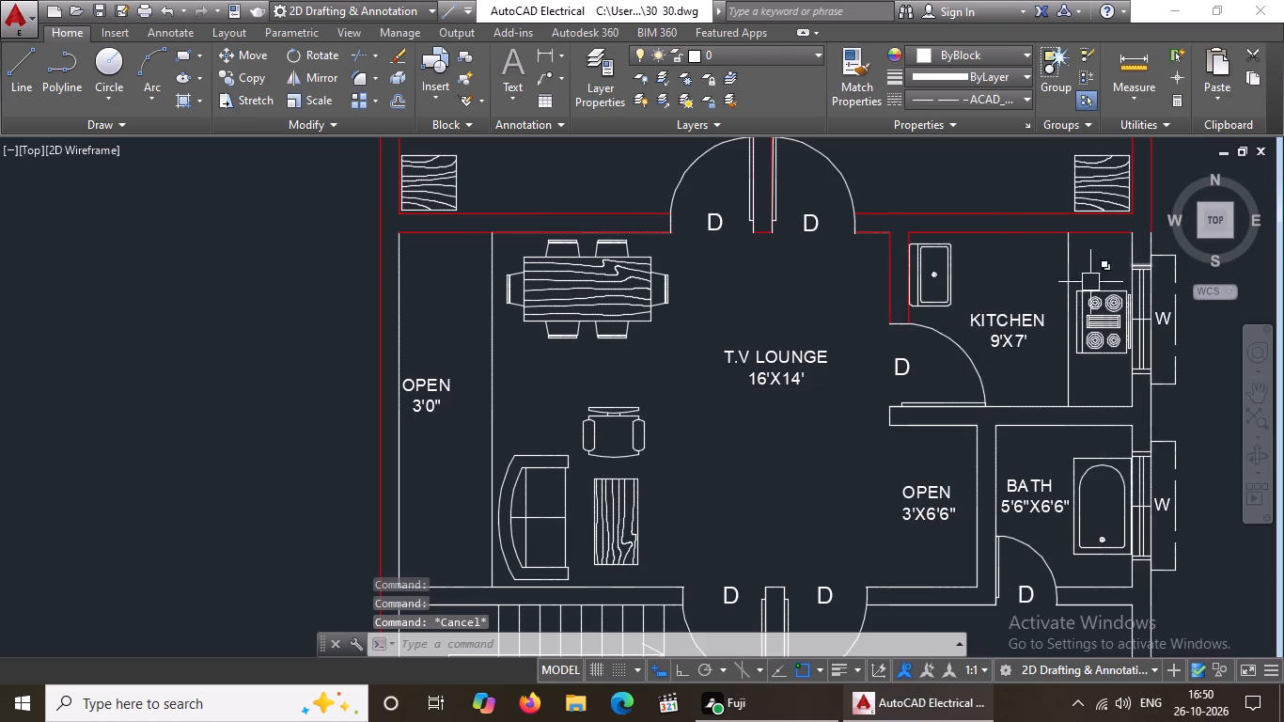
Recolour the inner line of the outer wall along the 3'0" open area on the ground floor plan to red.
left_click(406, 331)
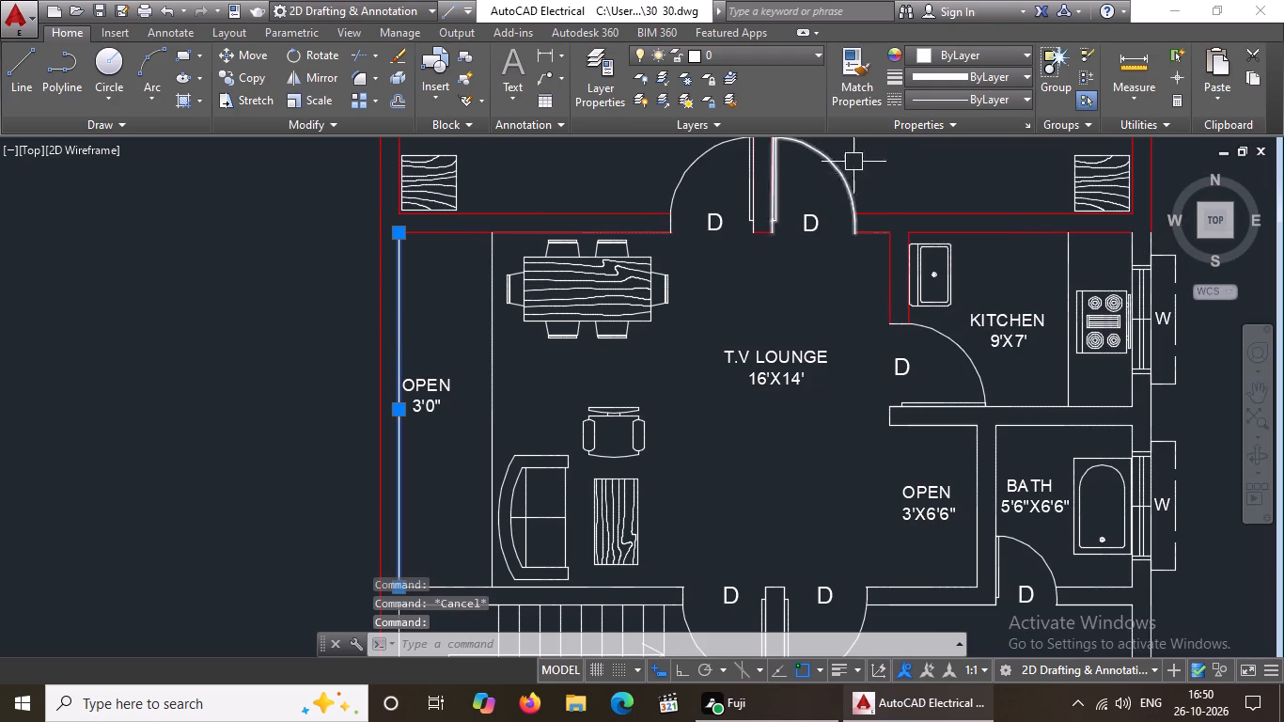
left_click(940, 54)
left_click(918, 247)
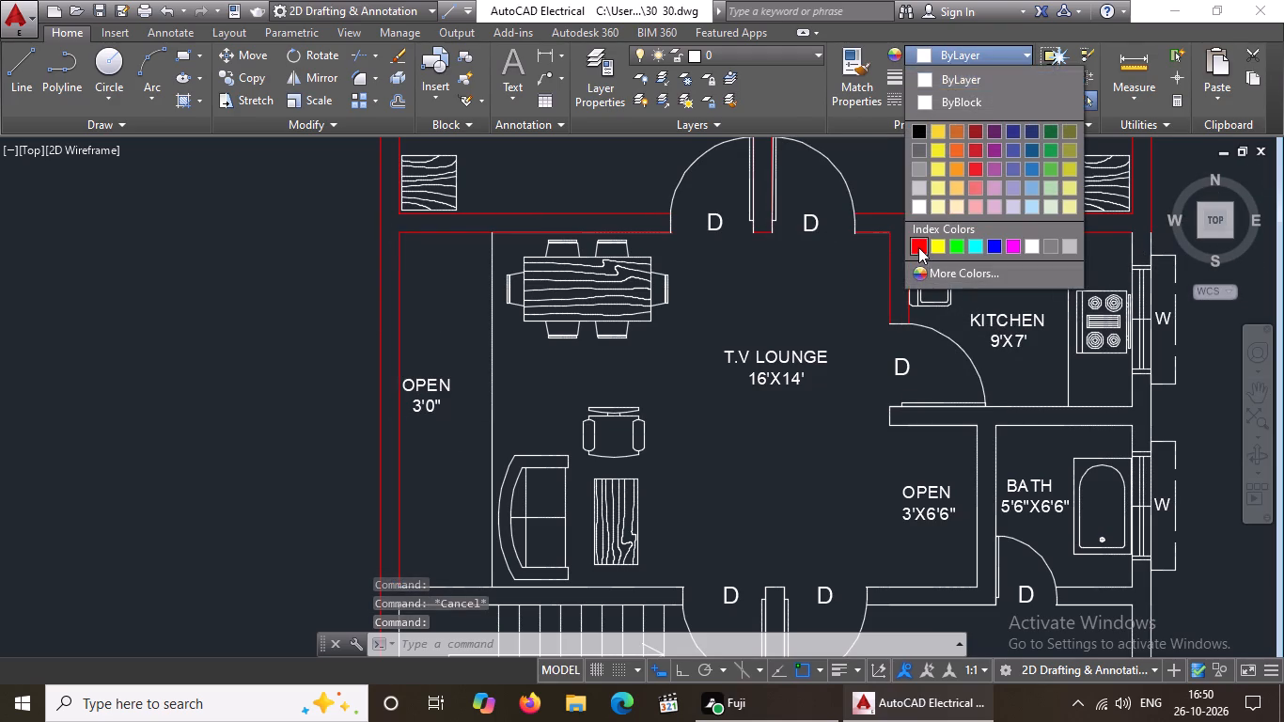
scroll(831, 300, "down", 2)
key("Escape")
Recolour the inner and outer lines of the kitchen's window wall on the ground floor plan to red.
scroll(949, 287, "up", 5)
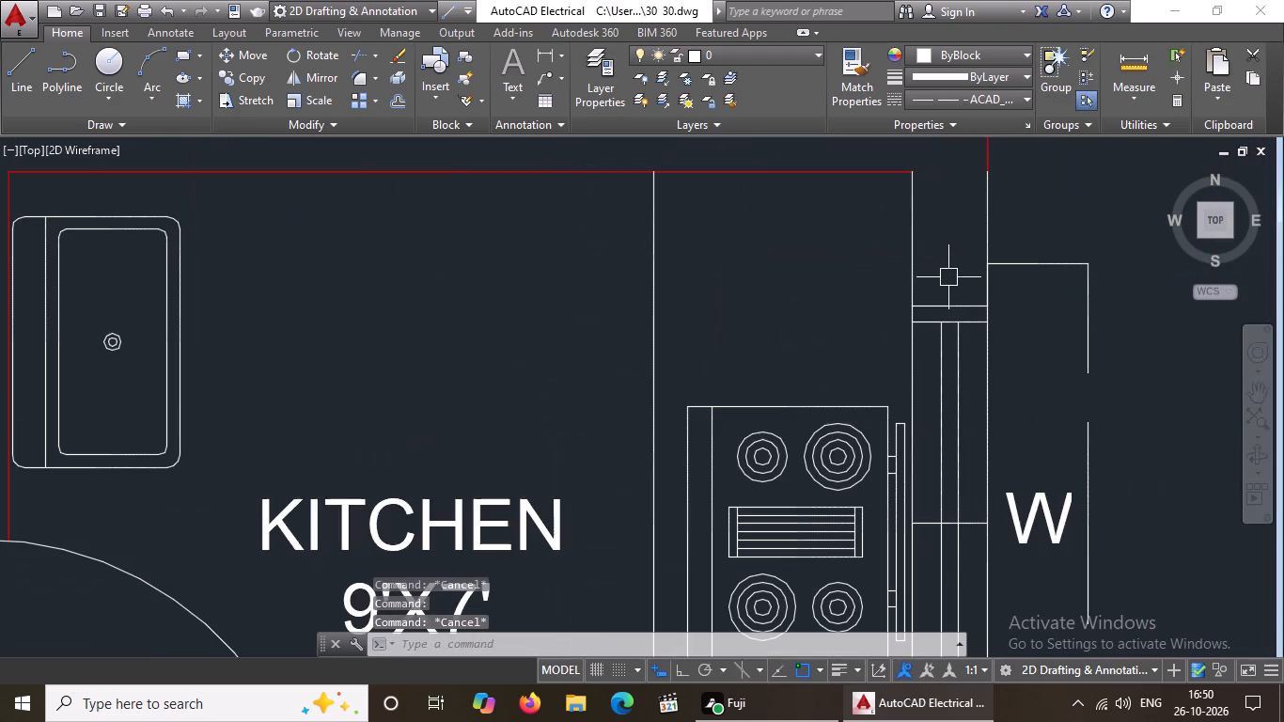
left_click(916, 262)
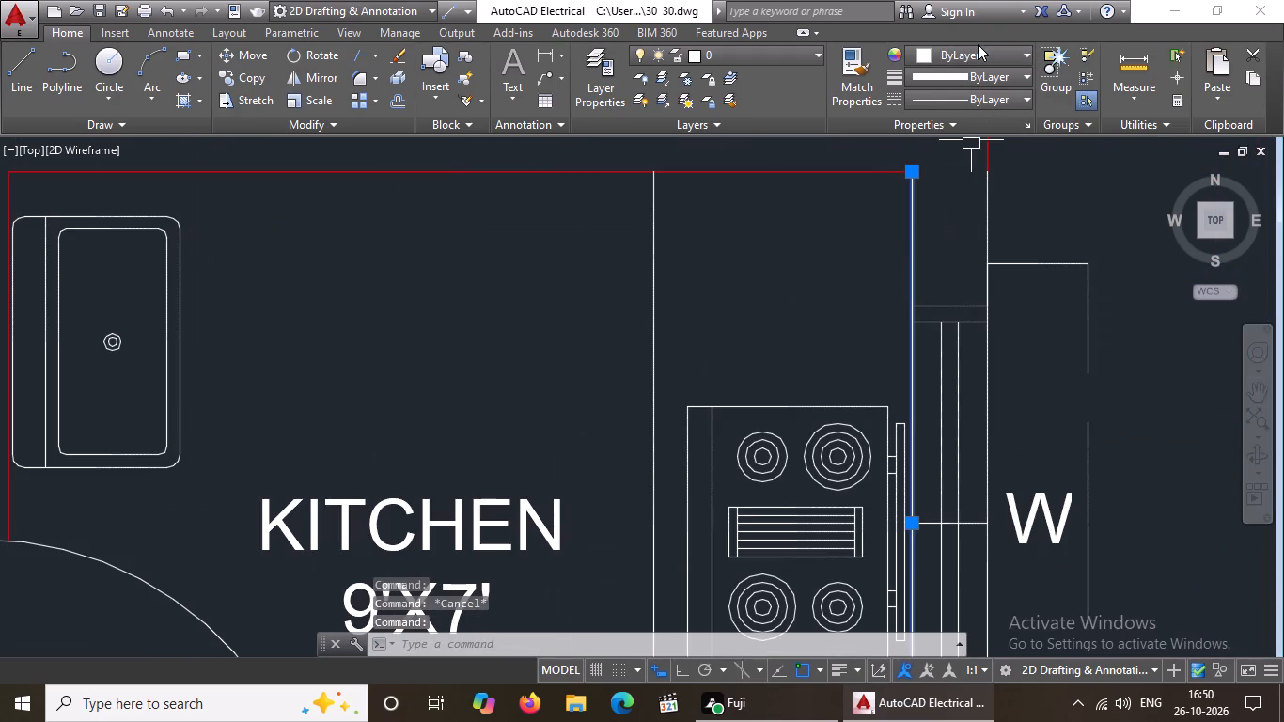
left_click(978, 50)
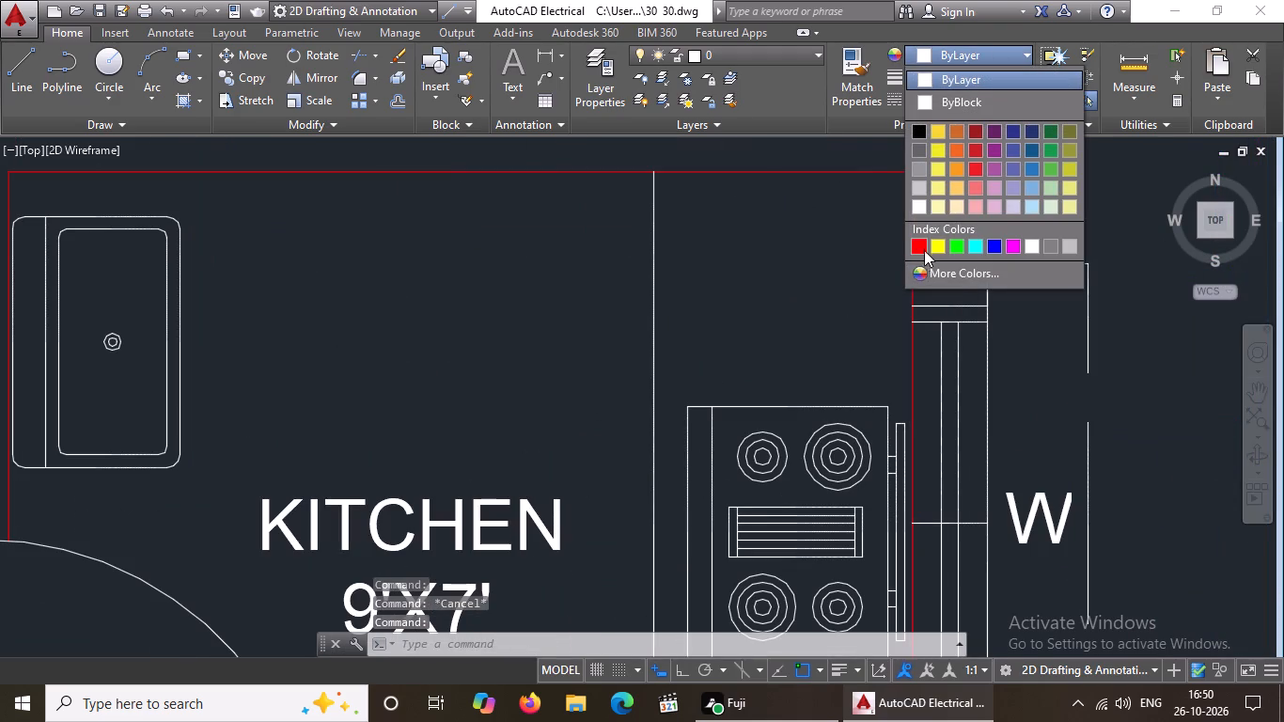
left_click(920, 250)
key("Escape")
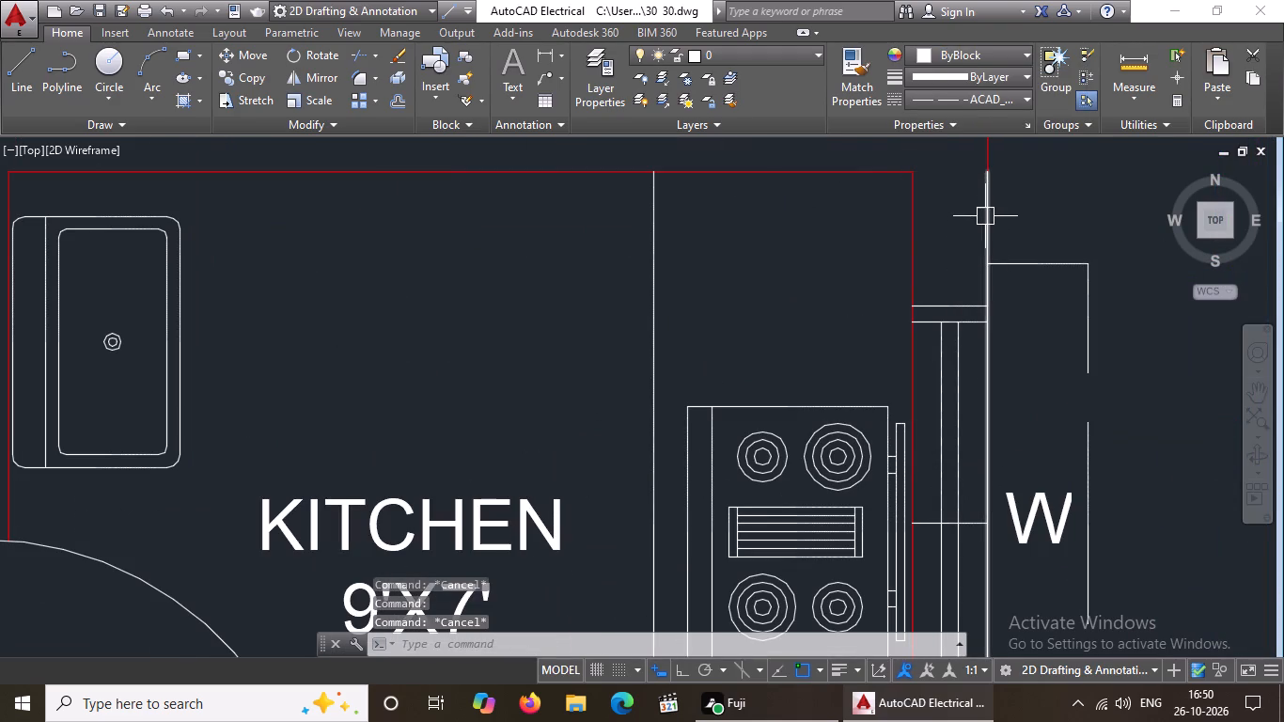
left_click(986, 213)
left_click(992, 55)
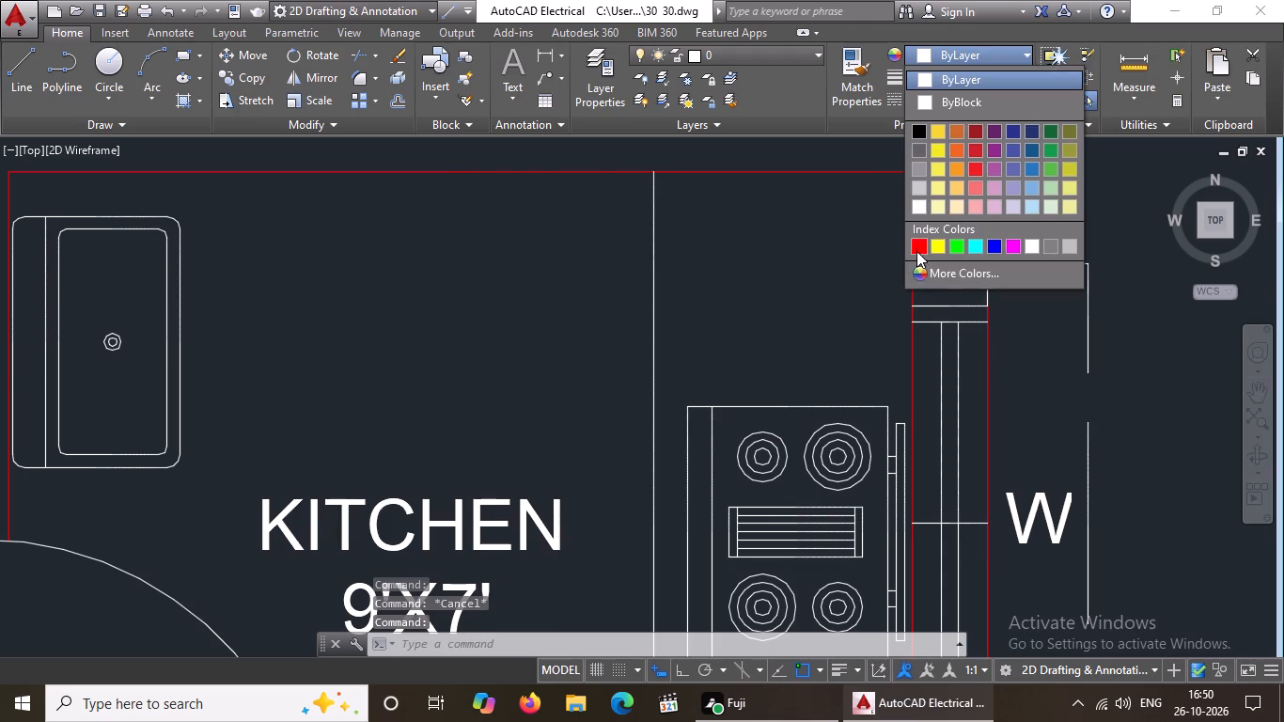
left_click(916, 245)
scroll(937, 300, "down", 4)
key("Escape")
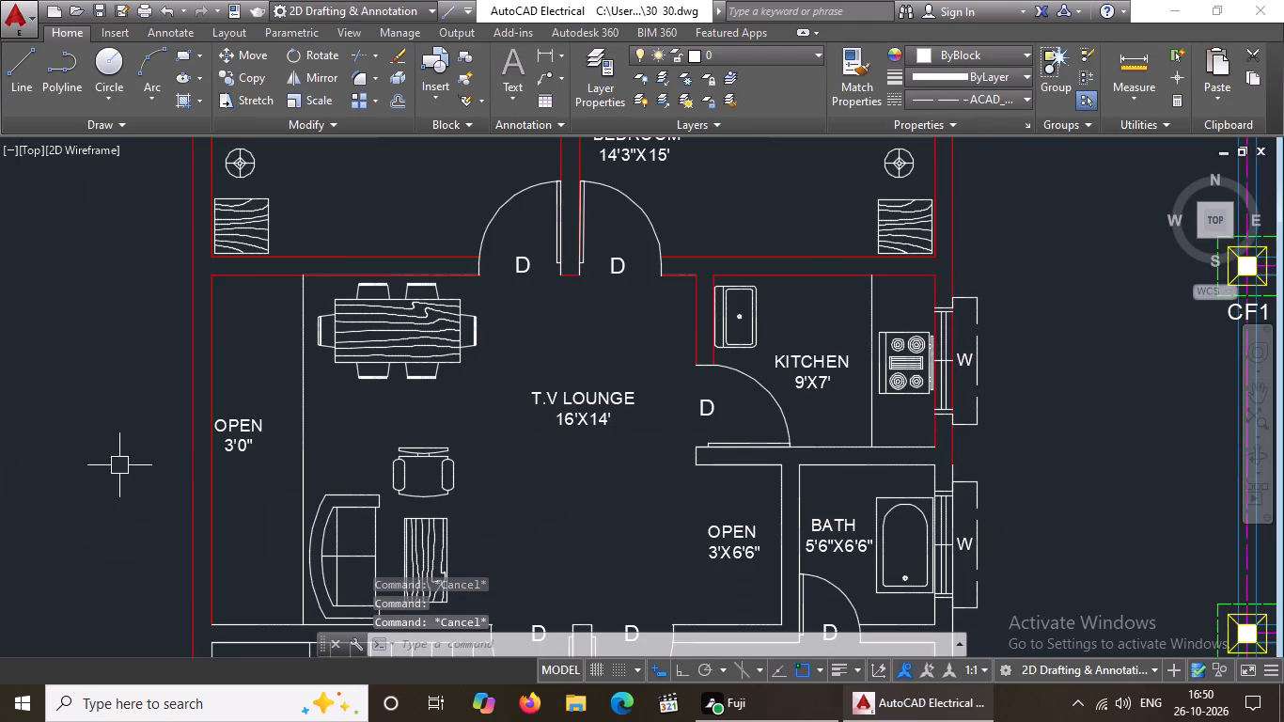
Recolour the line separating the 3'0" open area from the T.V lounge to yellow.
left_click(306, 451)
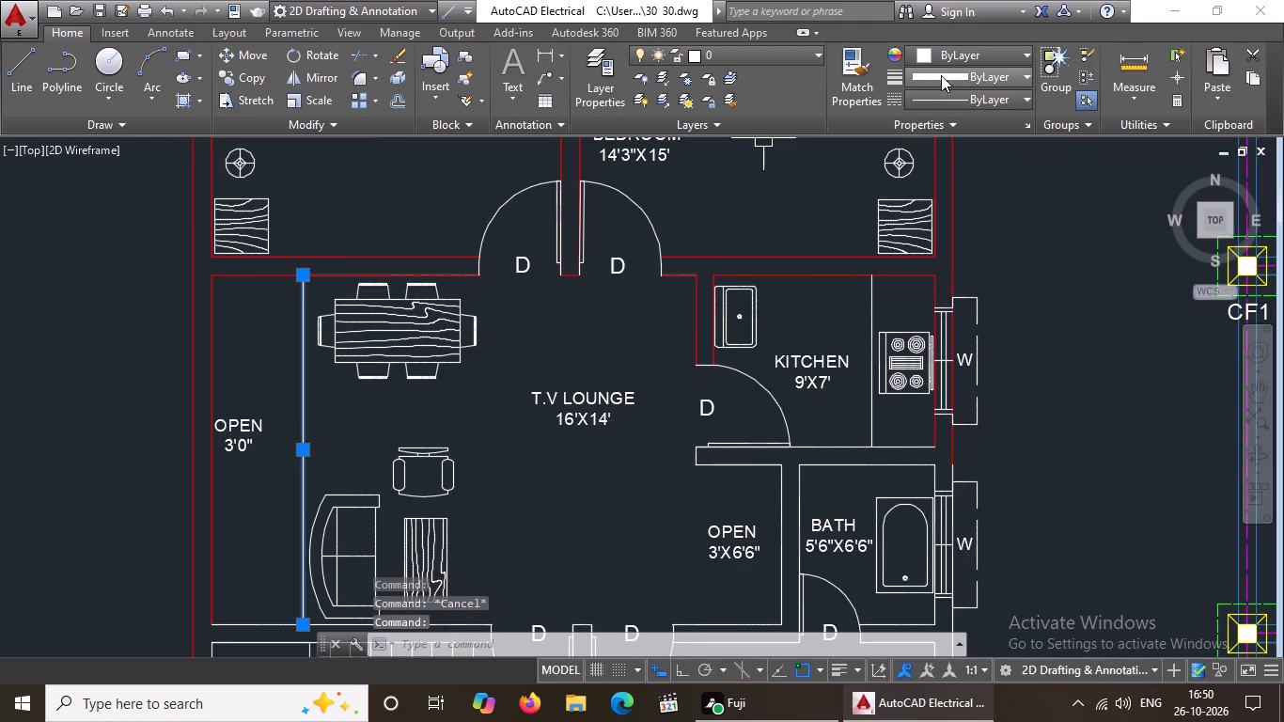
left_click(964, 55)
left_click(938, 248)
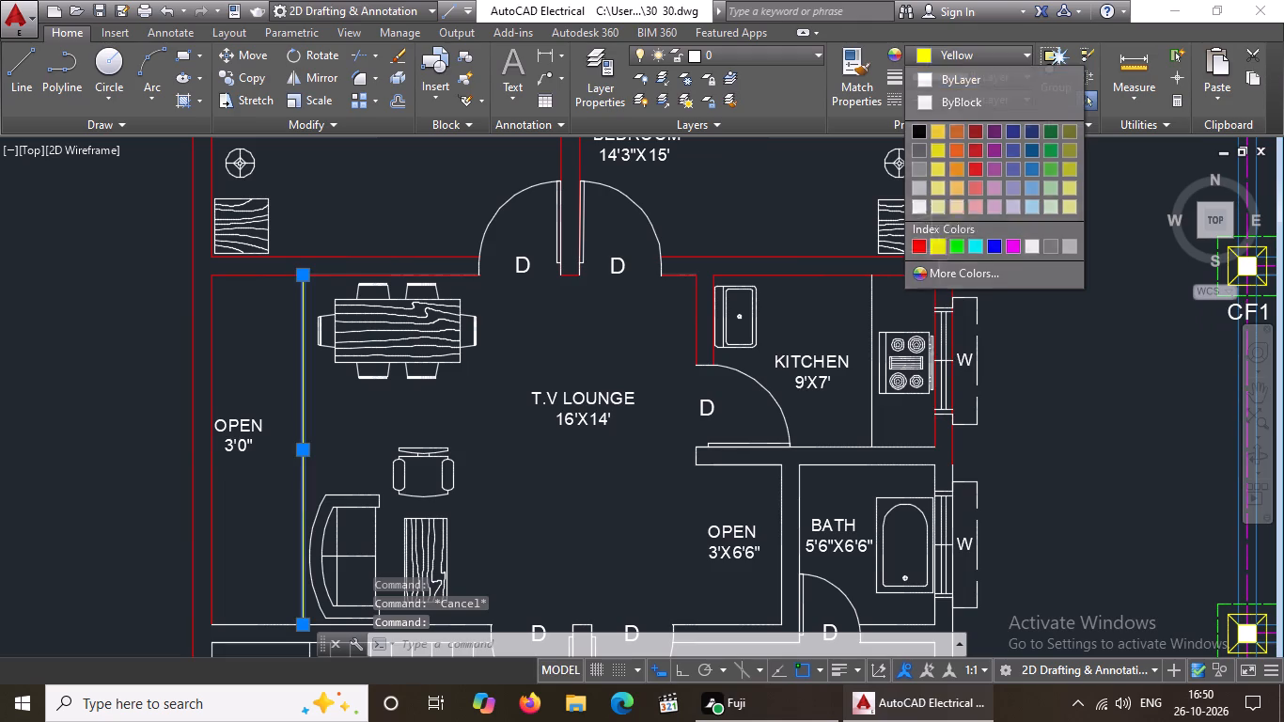
key("Escape")
Recolour the kitchen counter's edge line beside the stove to yellow.
left_click(872, 416)
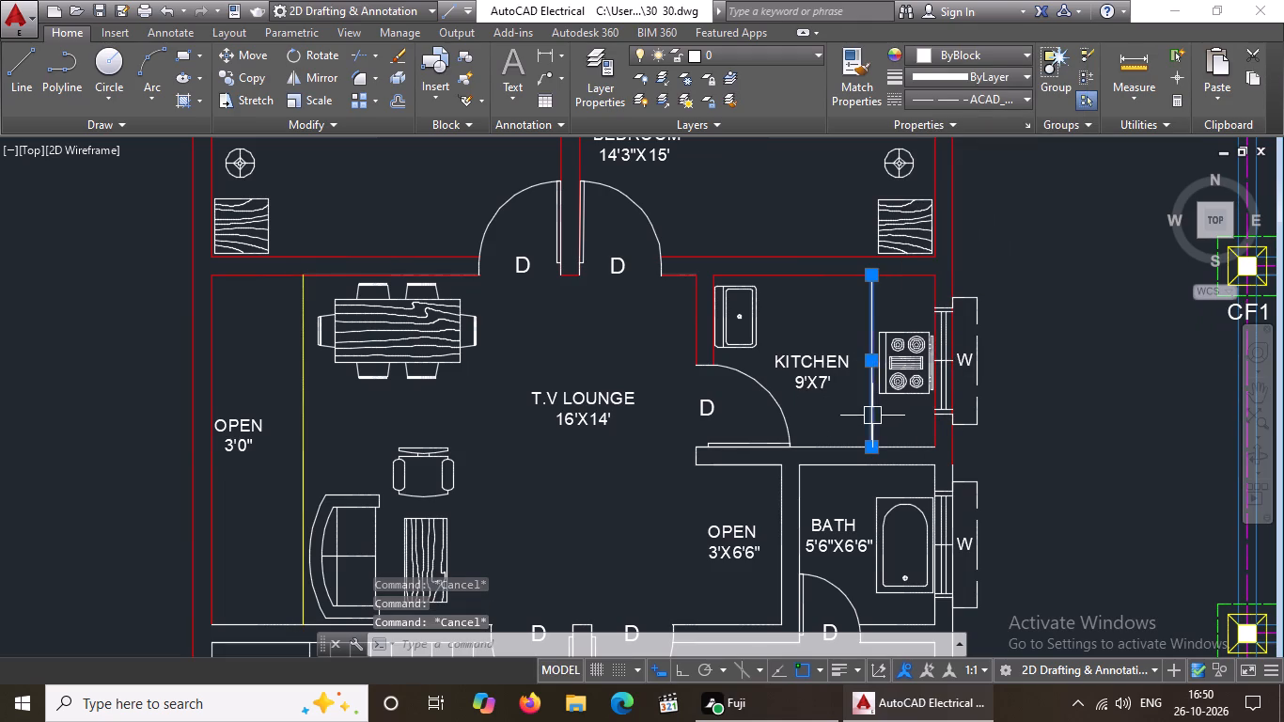
left_click(963, 50)
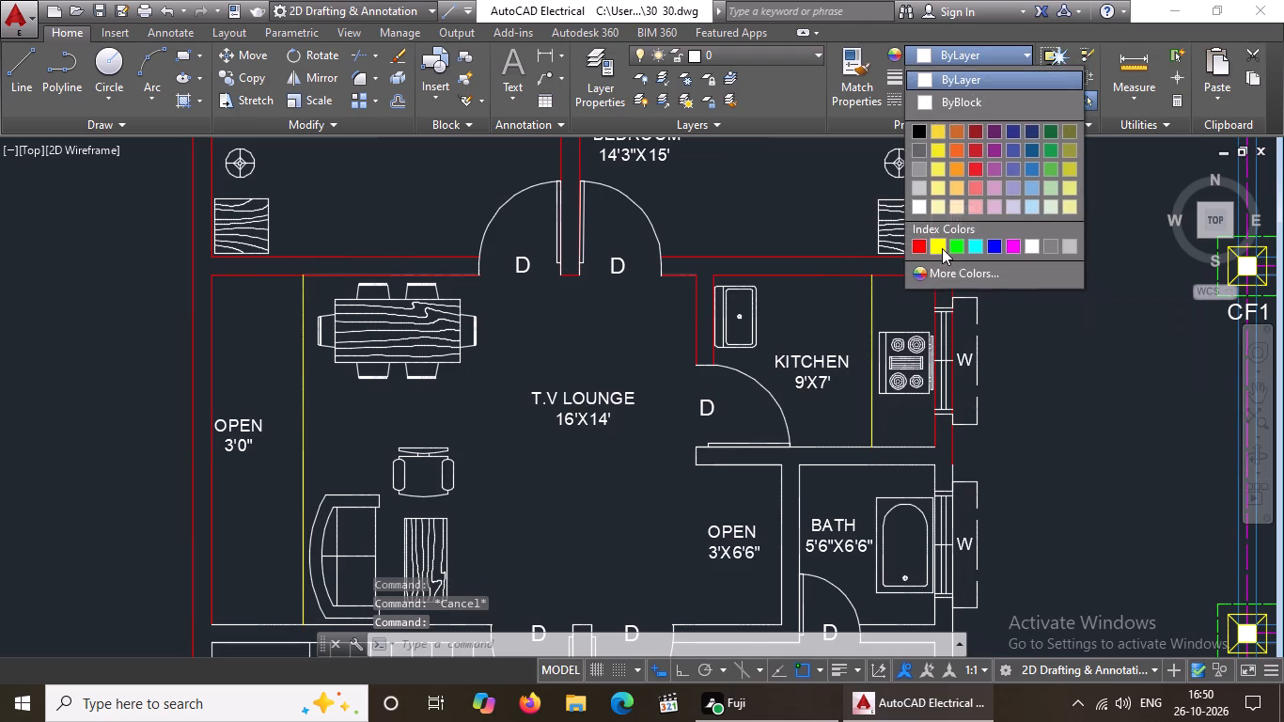
left_click(942, 244)
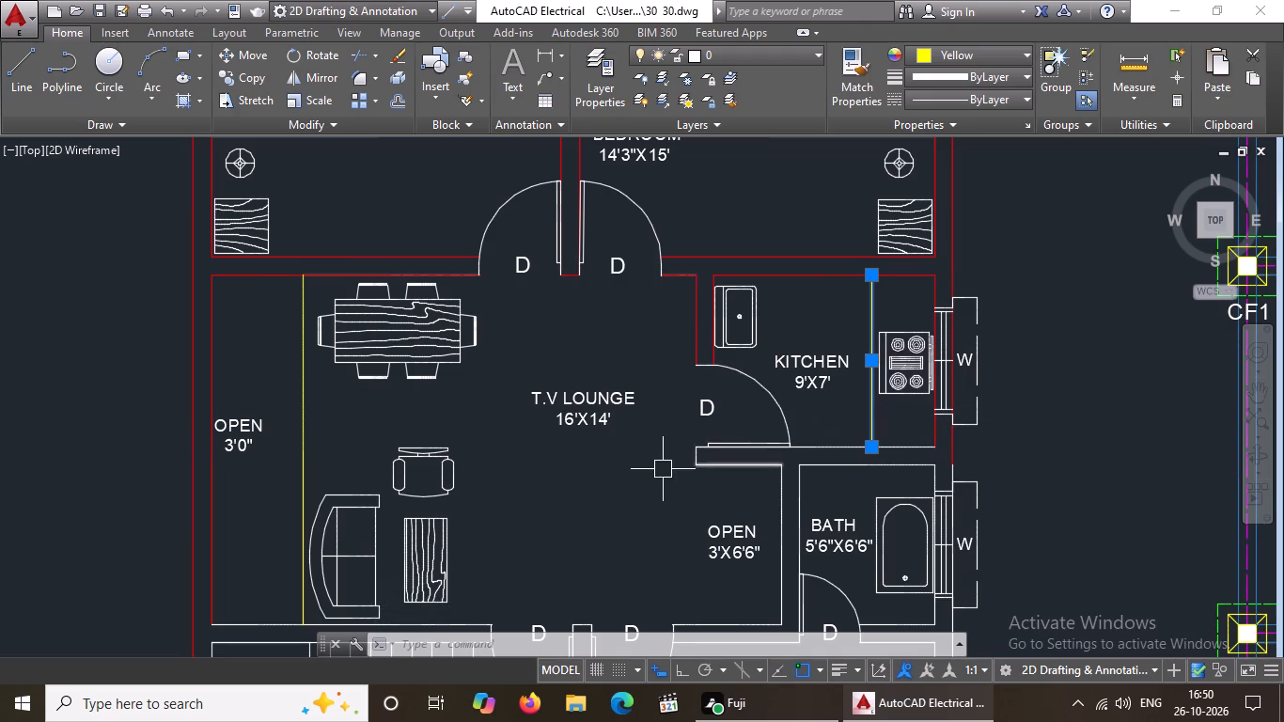
Recolour the kitchen-side line of the wall between the kitchen and the bath to red.
scroll(727, 457, "up", 2)
left_click(946, 433)
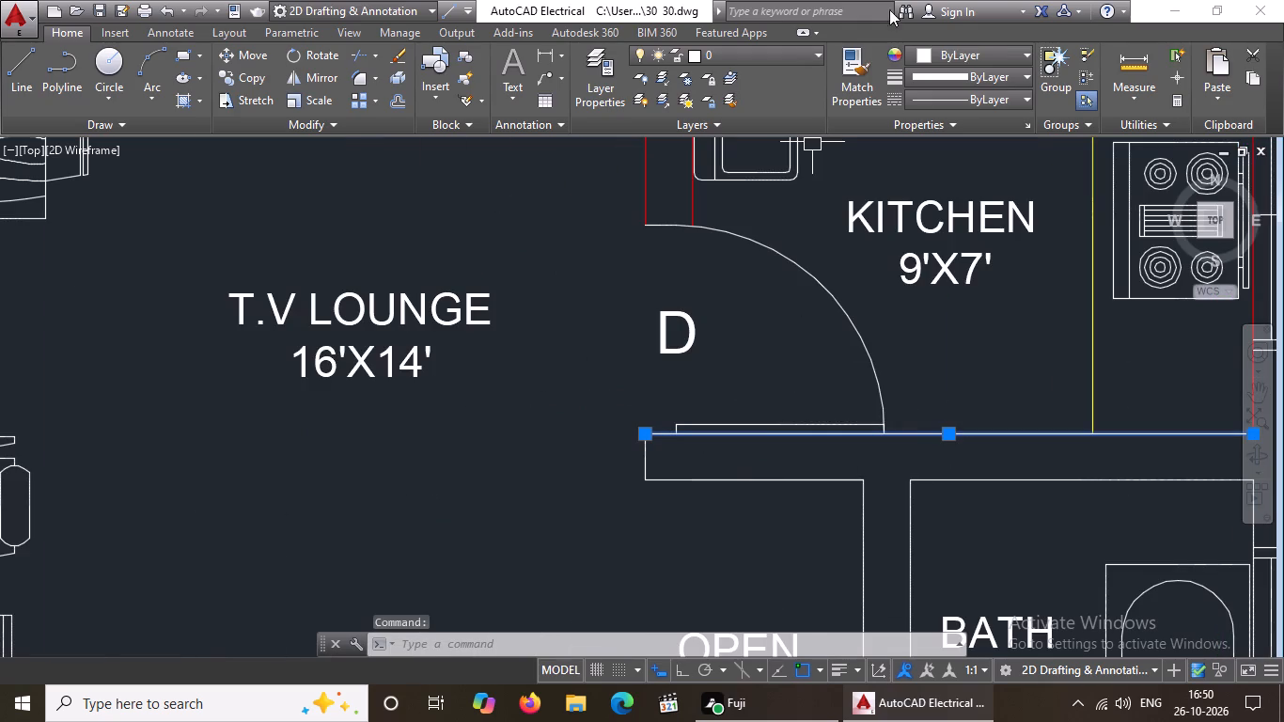
left_click(967, 51)
left_click(921, 242)
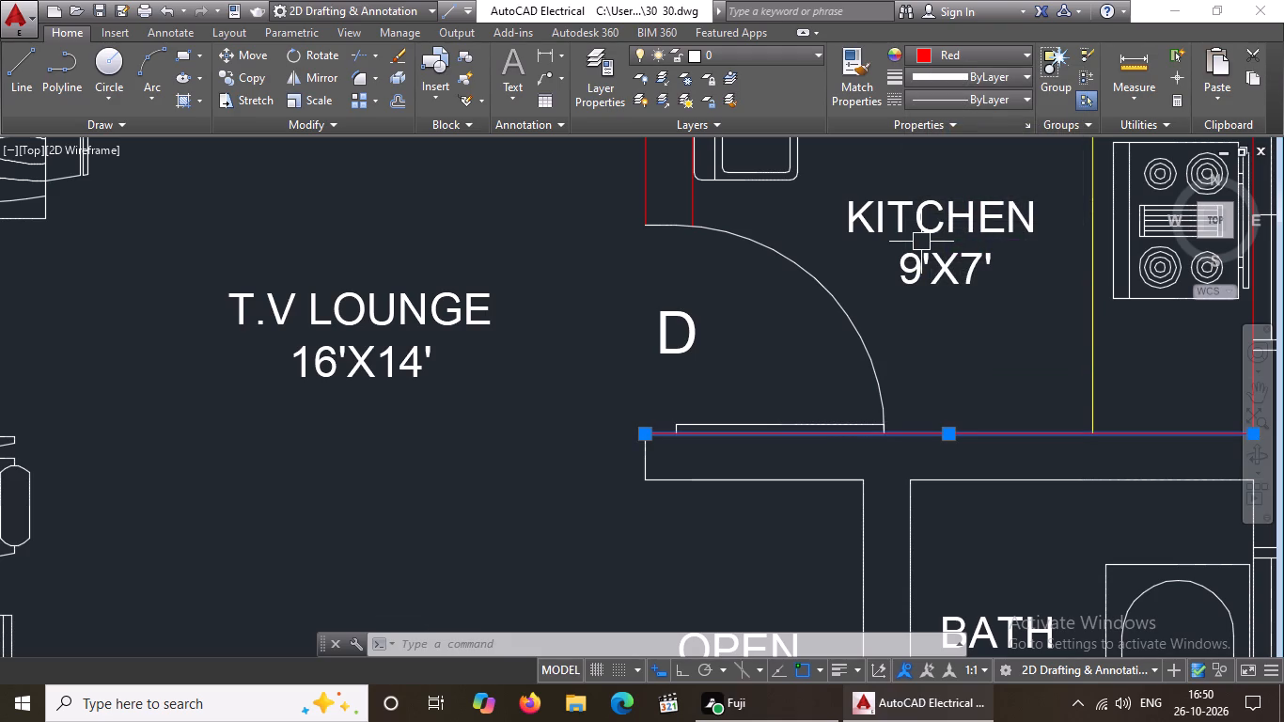
Recolour the bath's top inner wall line on the ground floor plan to red.
scroll(960, 295, "down", 2)
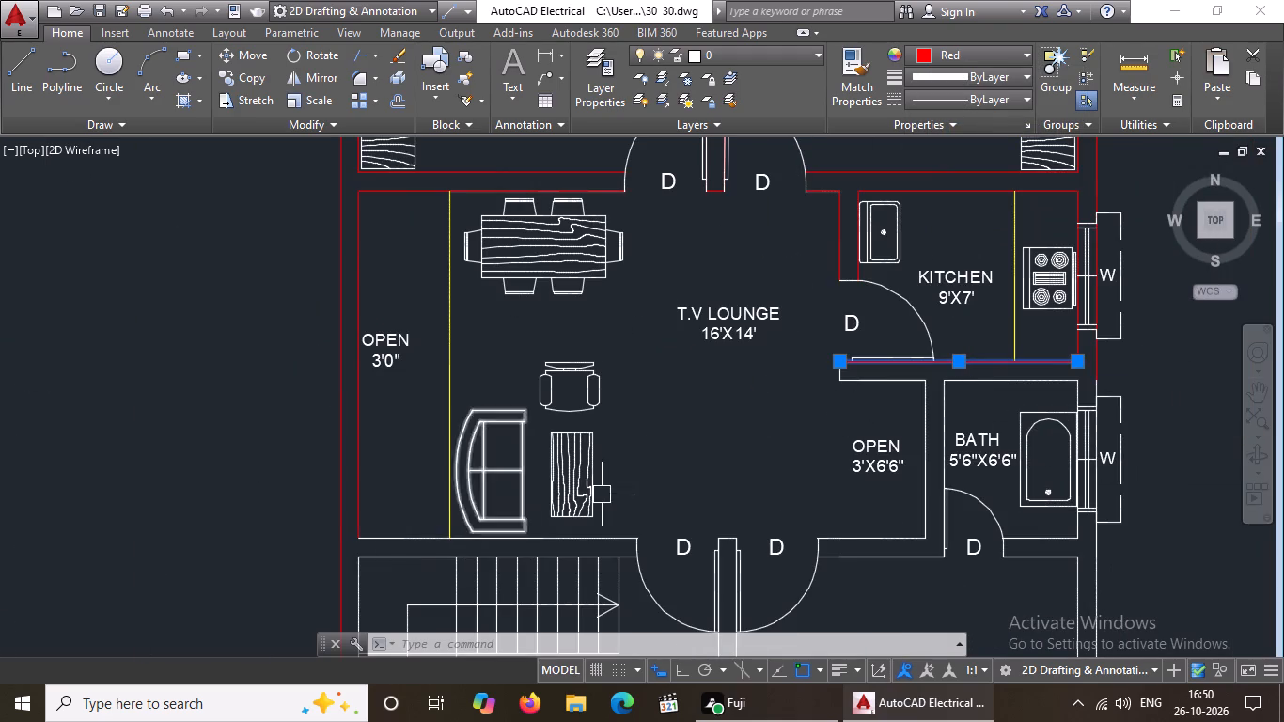
left_click(998, 387)
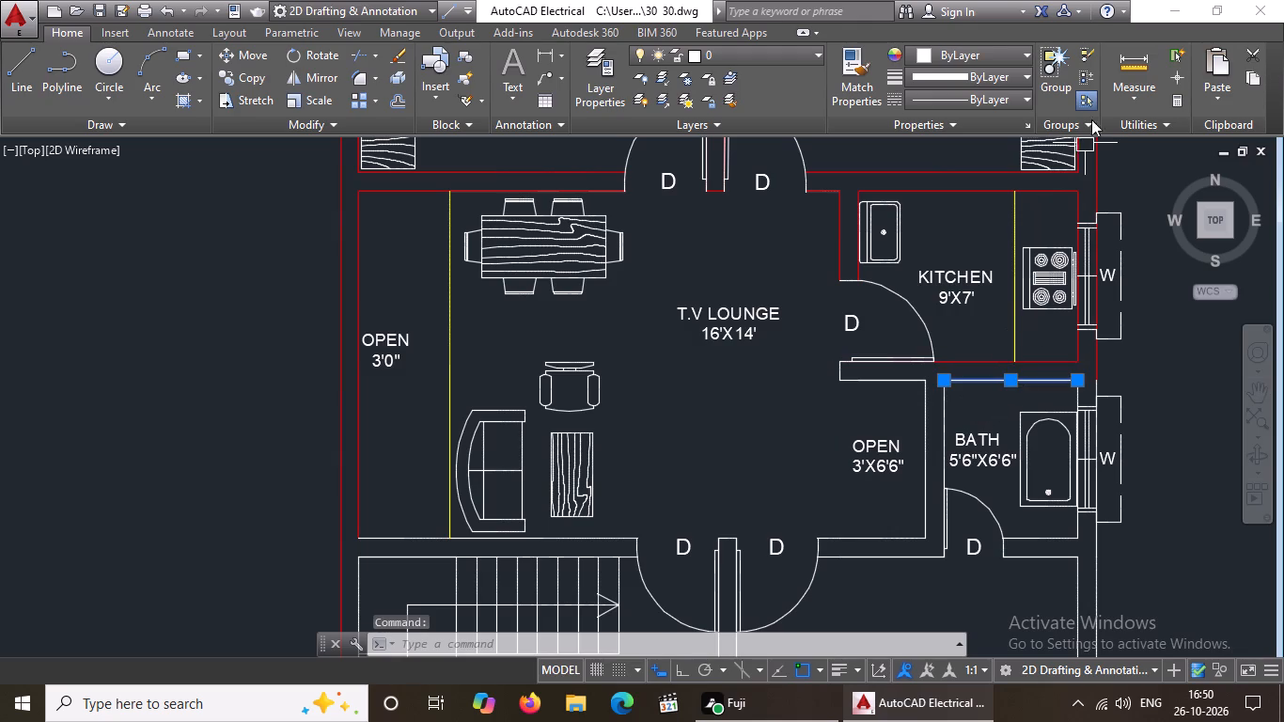
left_click(989, 60)
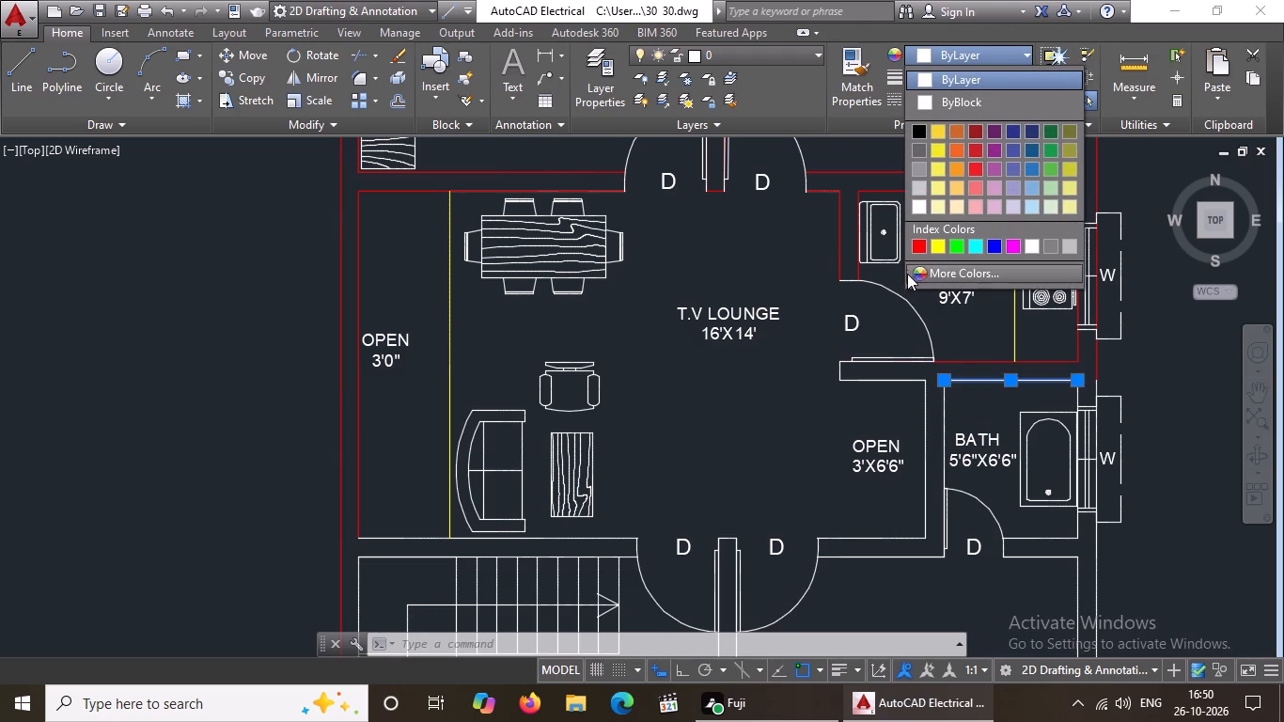
left_click(916, 243)
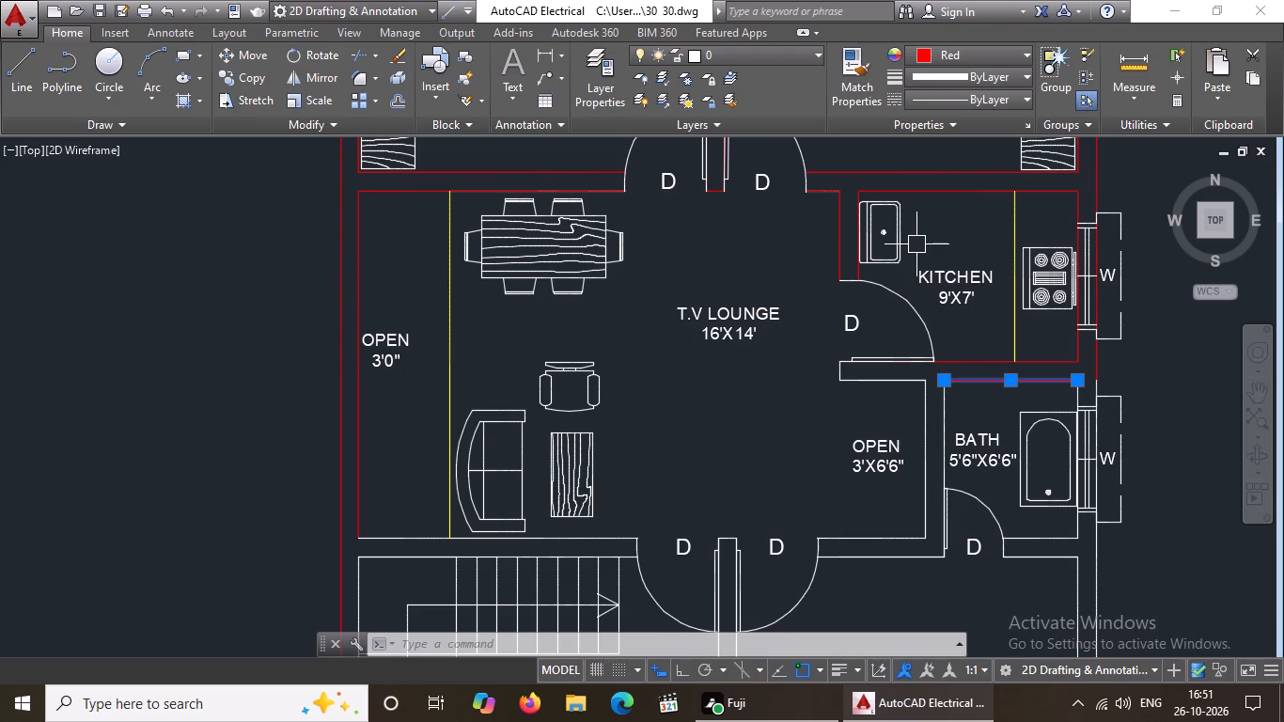
Recolour the top wall line of the 3'X6'6" open area, below the kitchen door, to red.
left_click(854, 383)
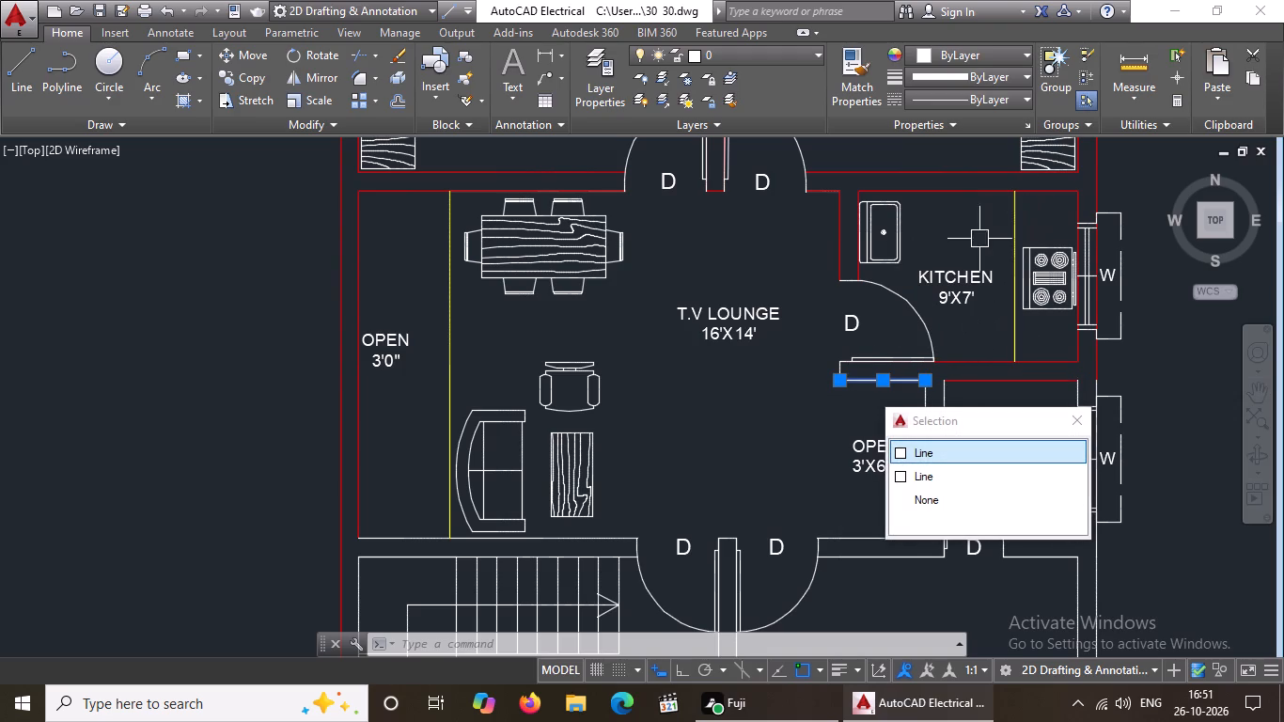
left_click(954, 51)
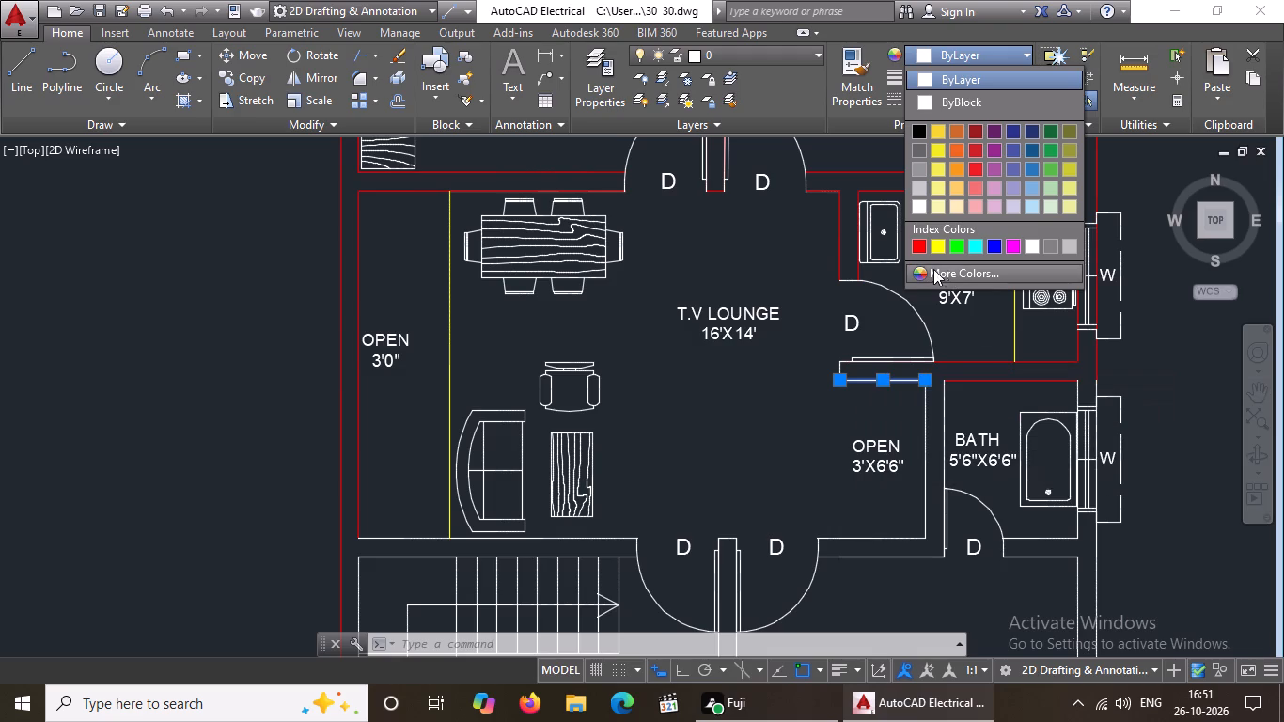
left_click(918, 243)
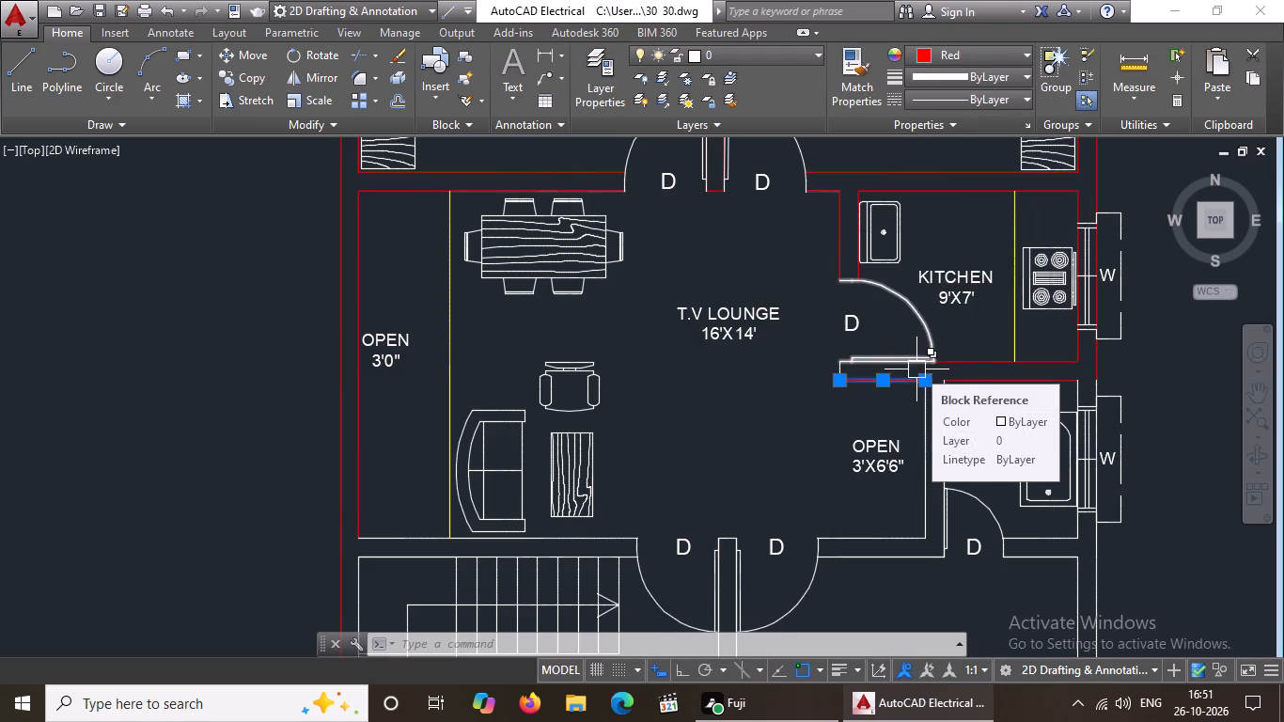
Recolour the short end line closing the wall between the kitchen door and the 3'X6'6" open area to red.
scroll(887, 412, "up", 1)
left_click(787, 308)
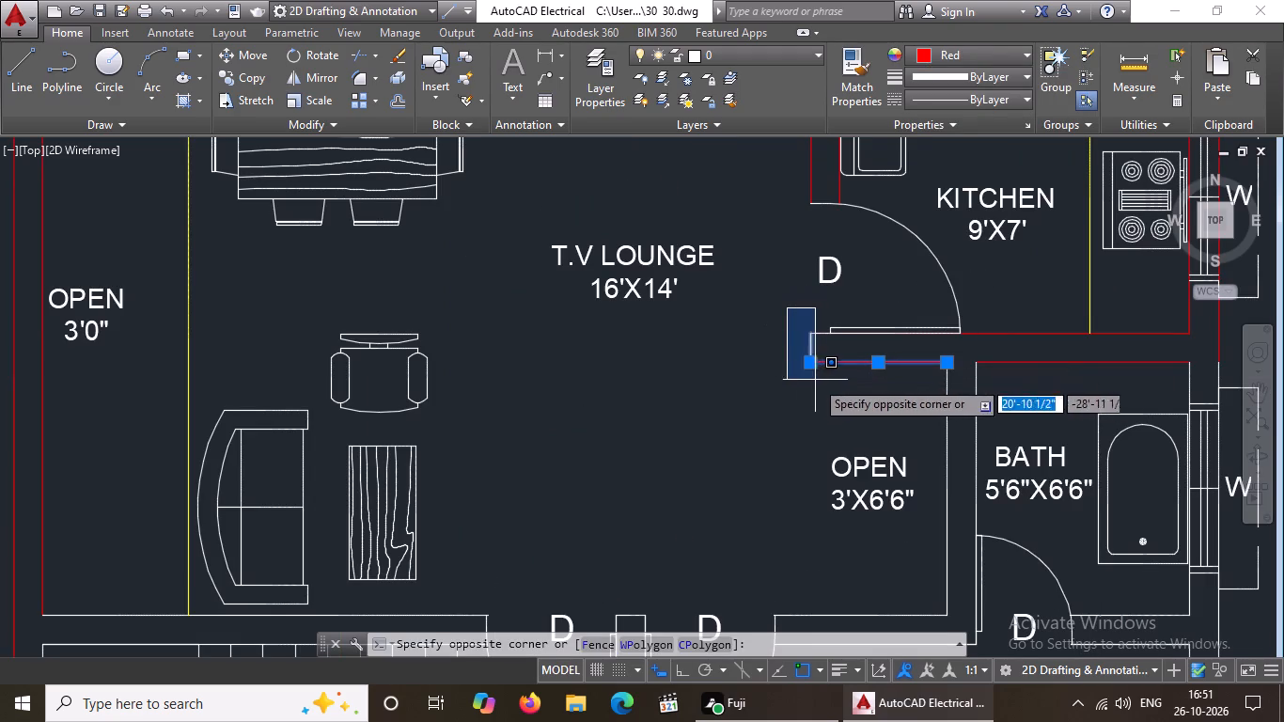
left_click(825, 378)
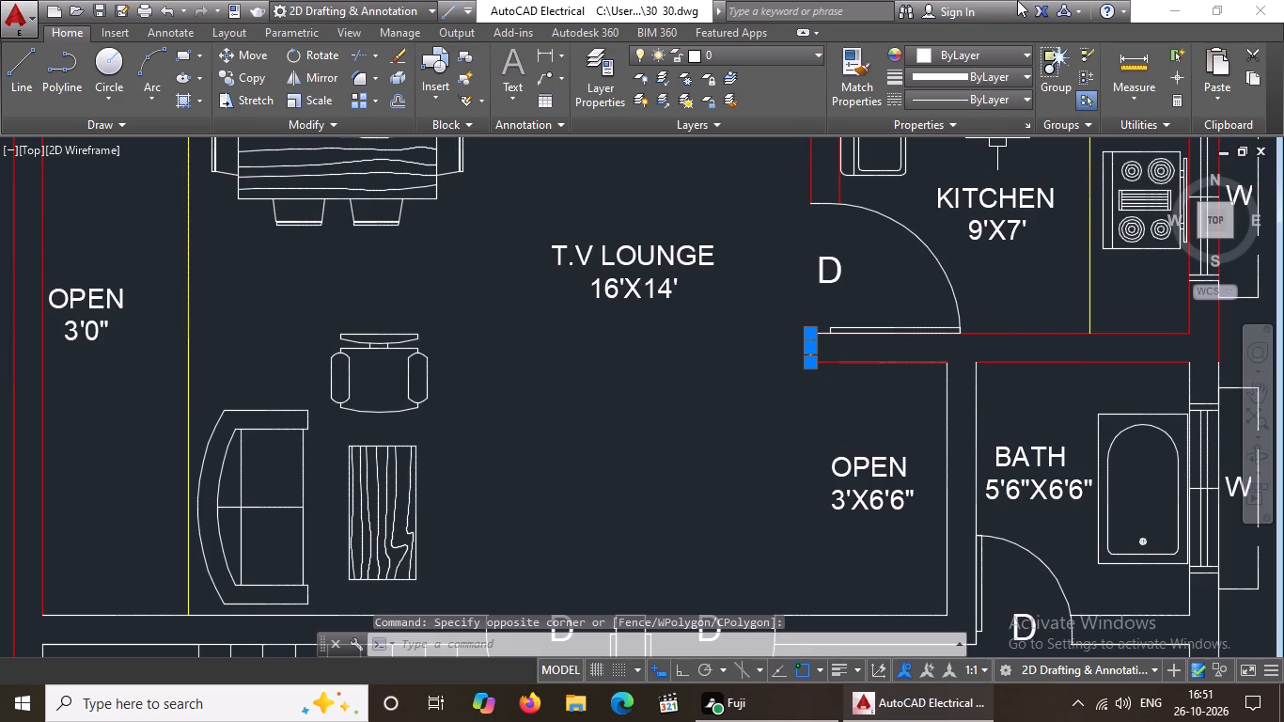
left_click(998, 58)
left_click(920, 244)
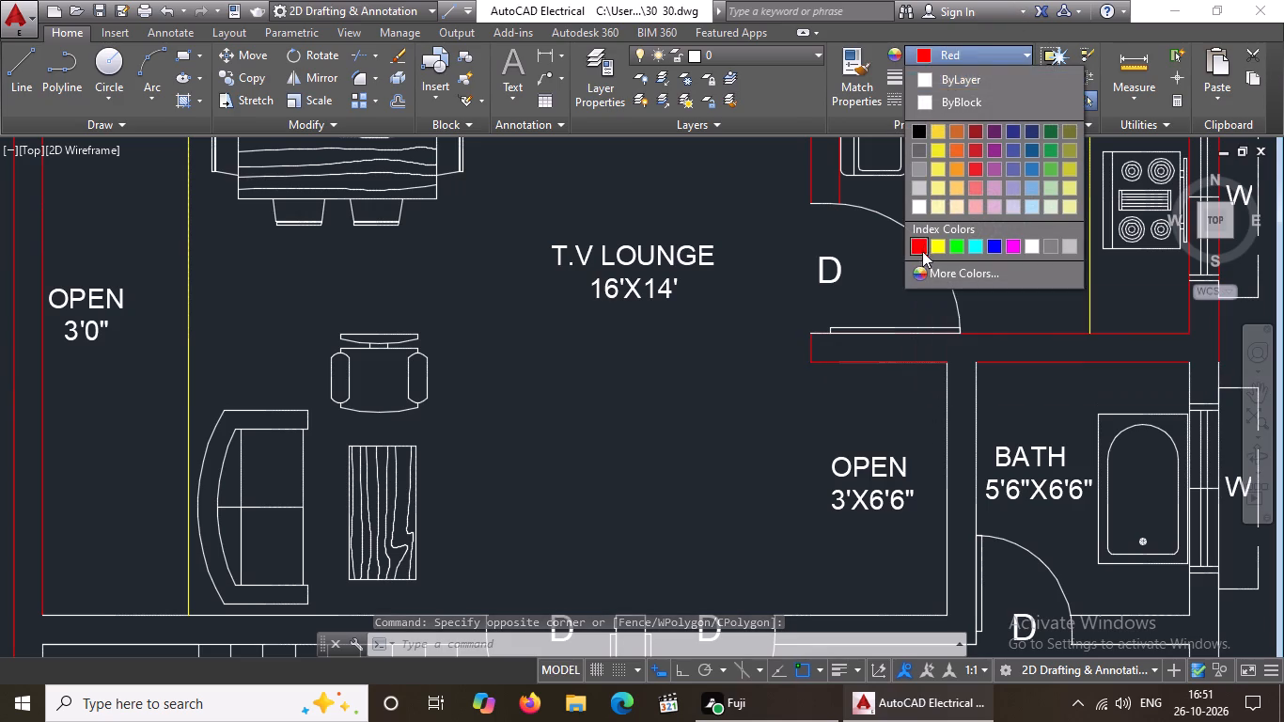
key("Escape")
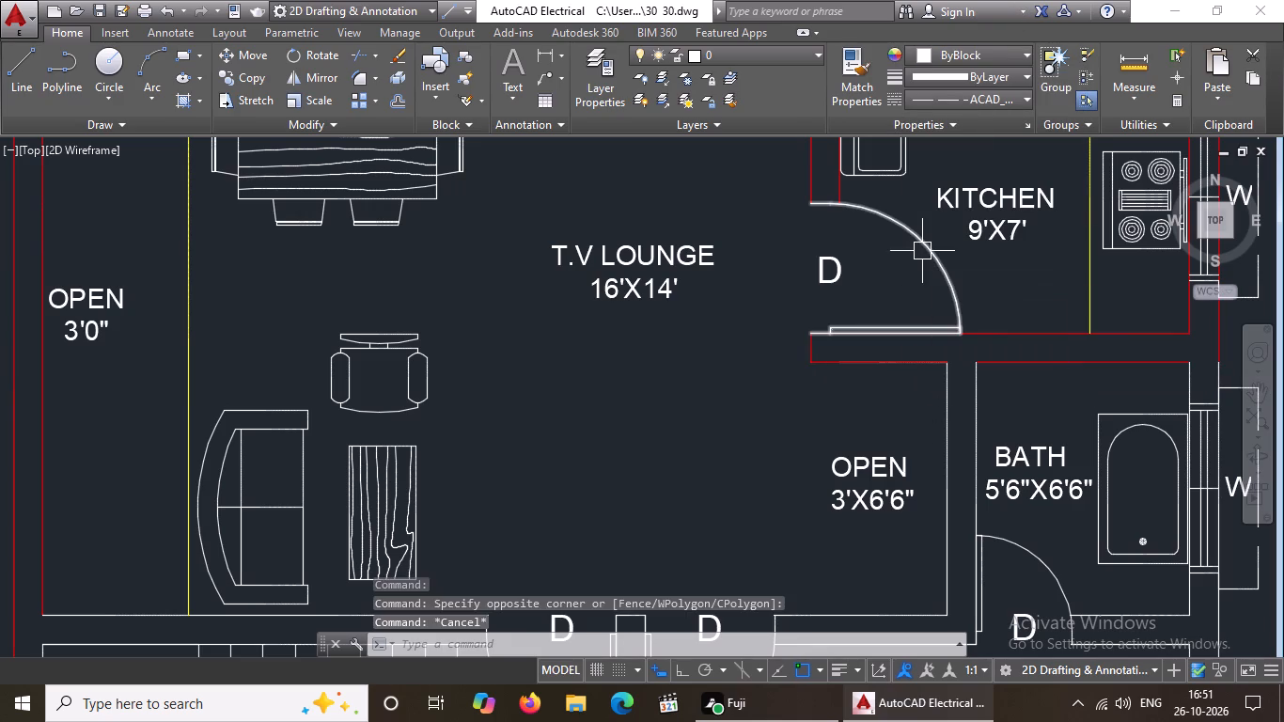
Recolour the bath-side line of the exterior wall at the bath window to red.
scroll(890, 367, "down", 4)
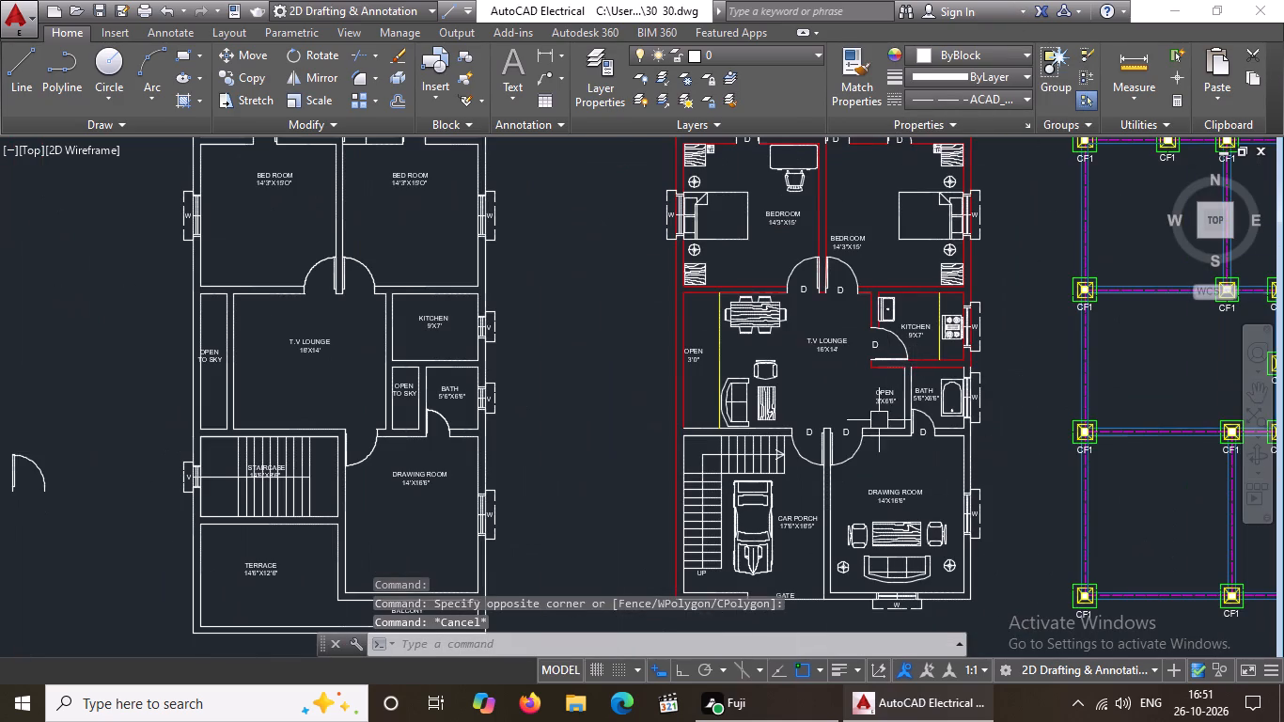
scroll(712, 424, "up", 2)
scroll(712, 424, "down", 2)
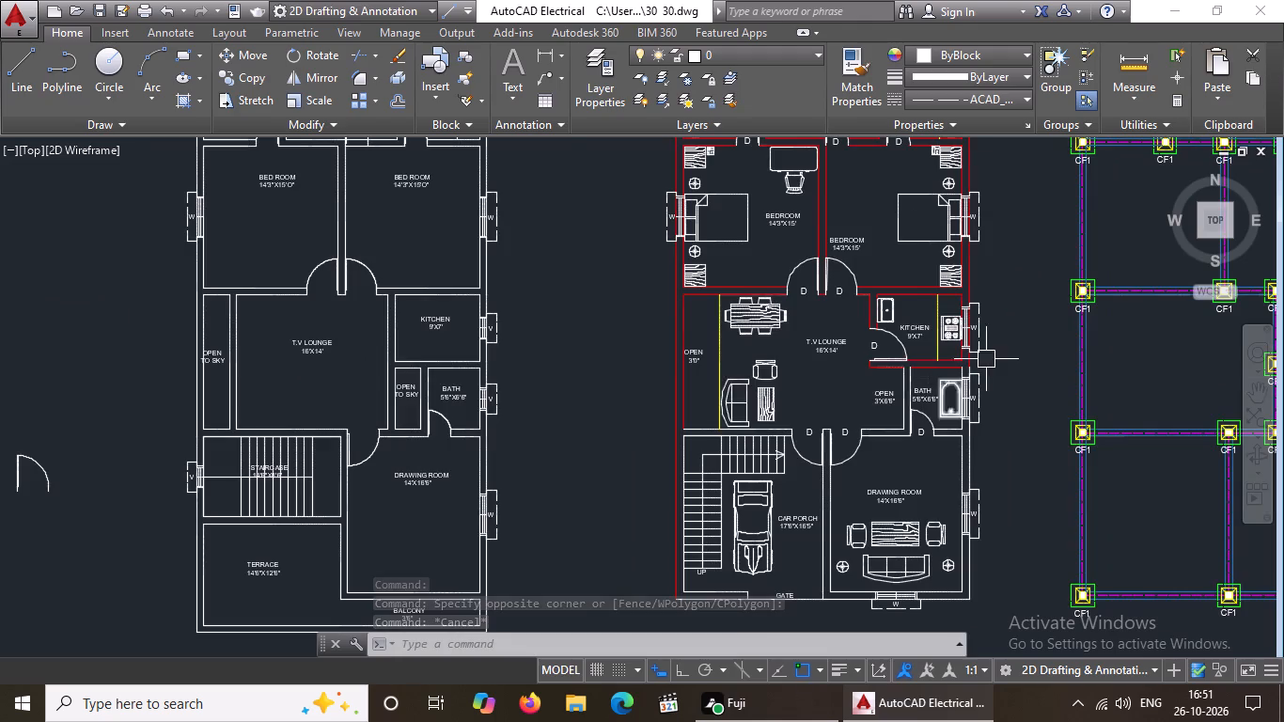
scroll(991, 354, "up", 2)
scroll(928, 420, "up", 2)
left_click(892, 373)
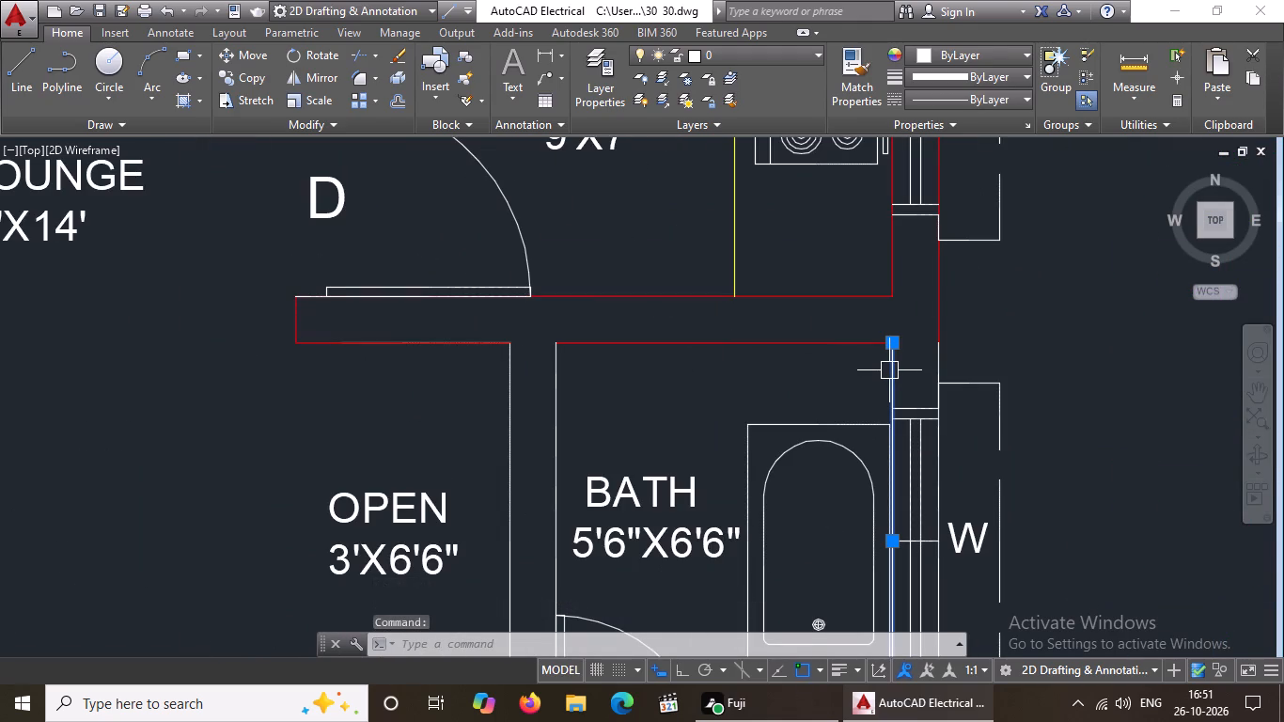
left_click(960, 51)
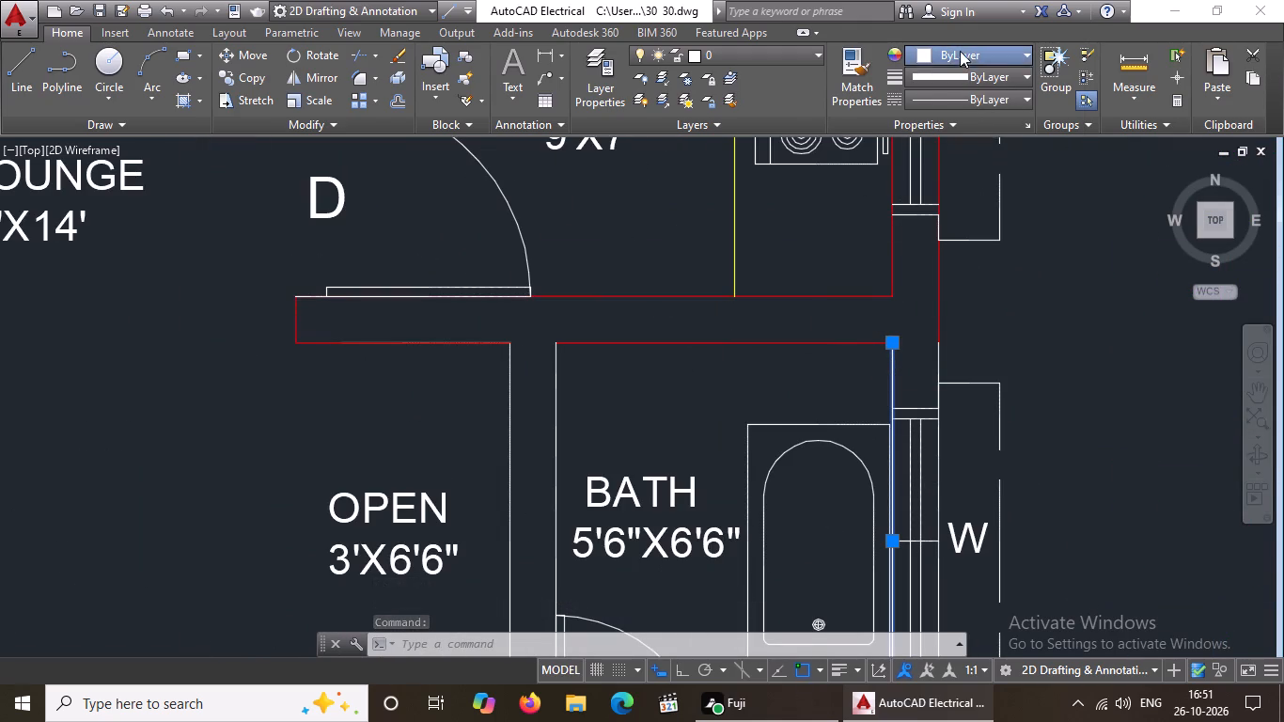
left_click(917, 244)
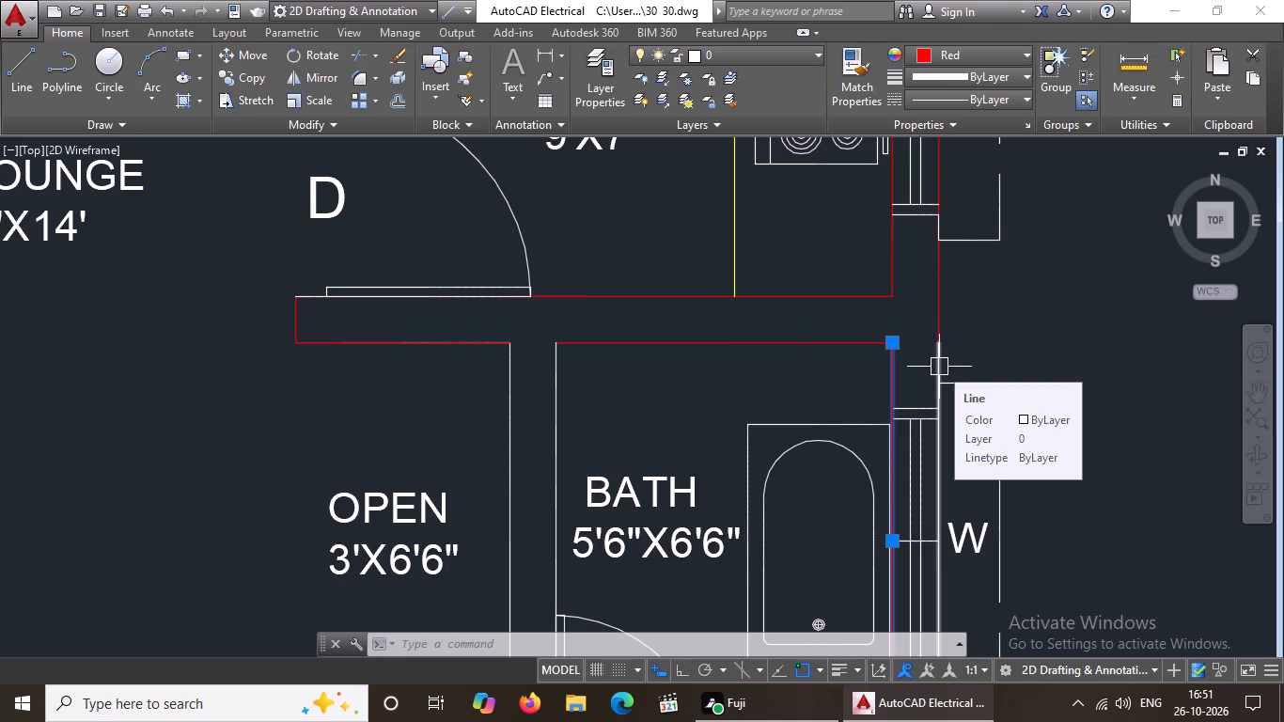
Recolour the outer face line of the exterior wall at the bath window to red.
left_click(939, 366)
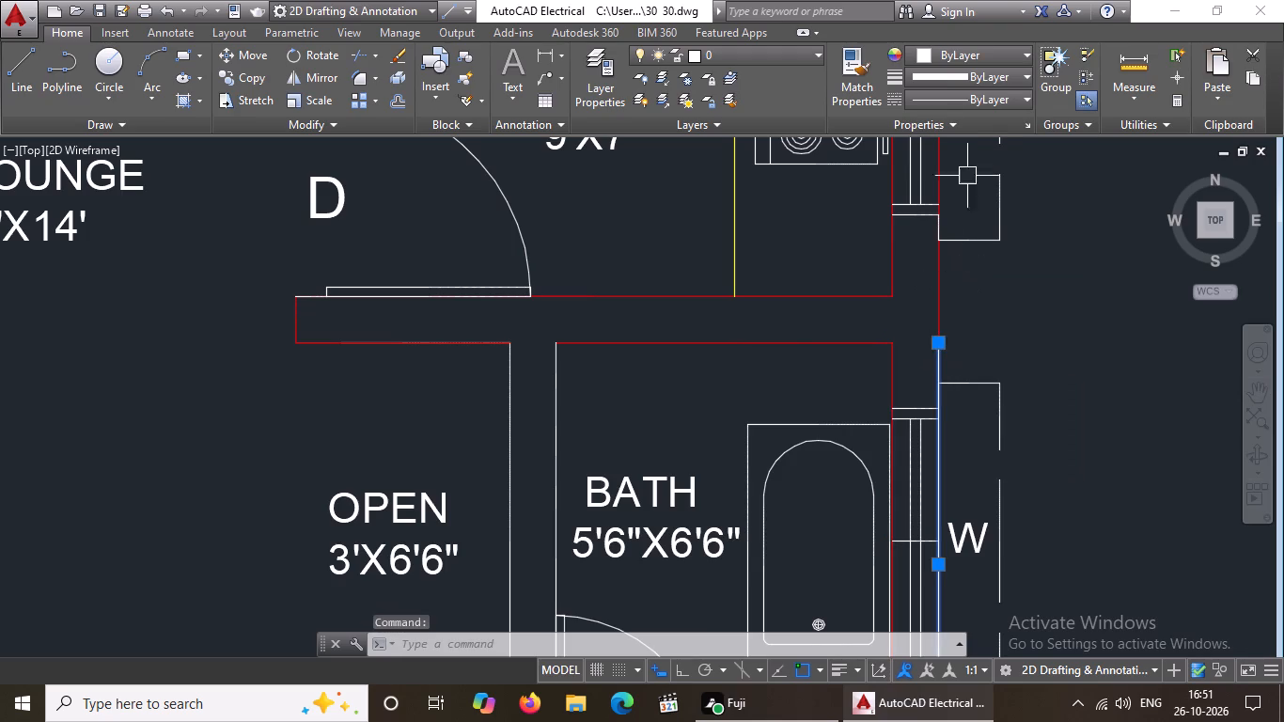
left_click(994, 55)
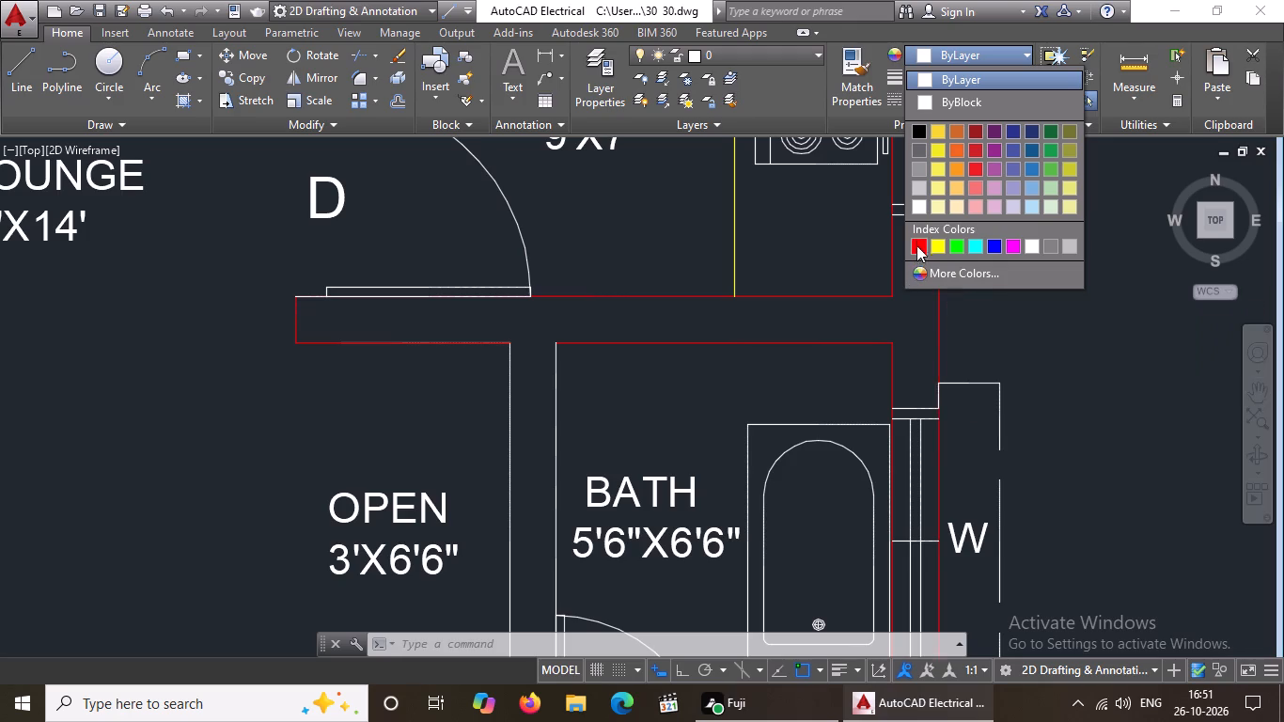
left_click(916, 240)
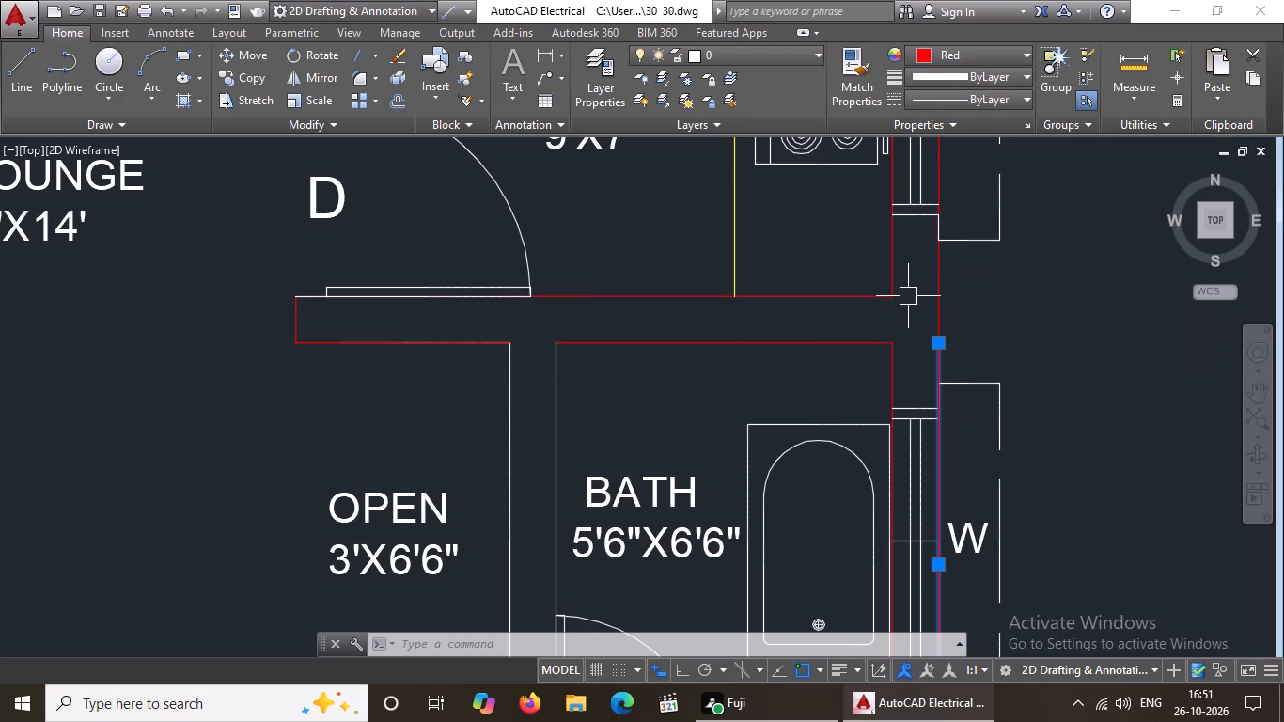
Recolour the bath-side line of the wall between the bath and the 3'X6'6" open area to red.
scroll(908, 296, "down", 2)
scroll(779, 377, "up", 2)
left_click(755, 338)
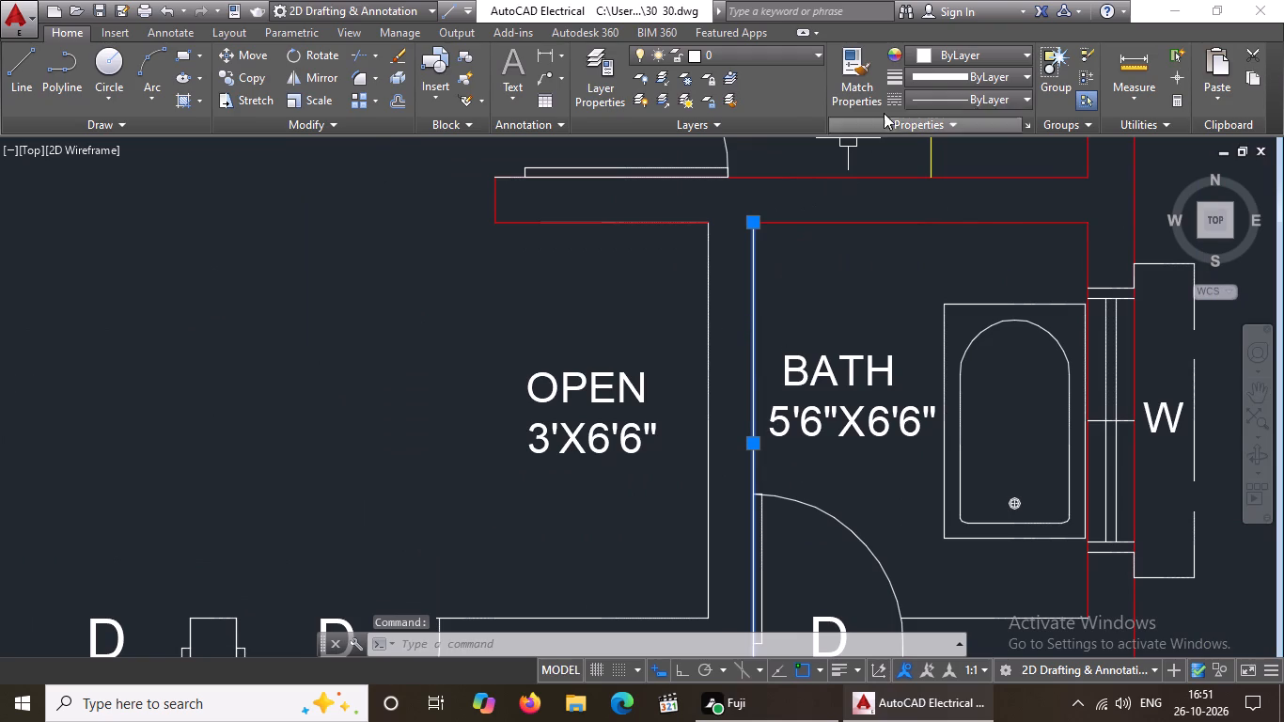
left_click(934, 59)
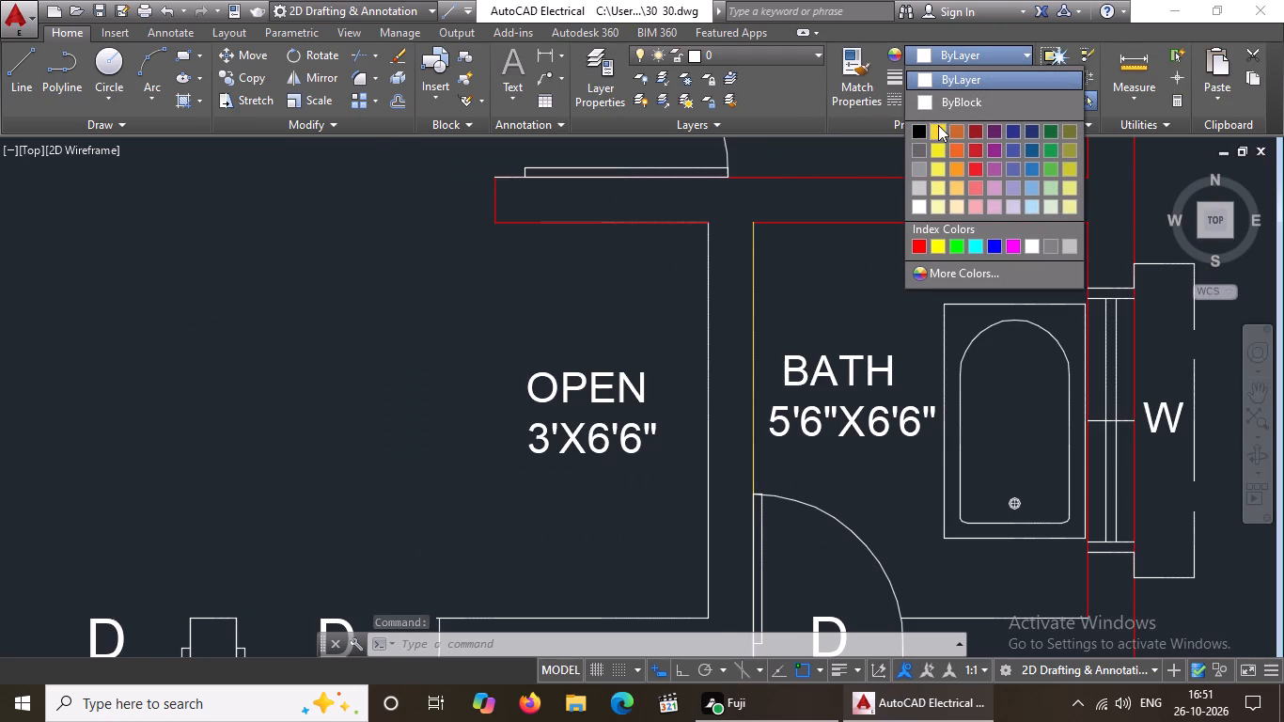
left_click(916, 244)
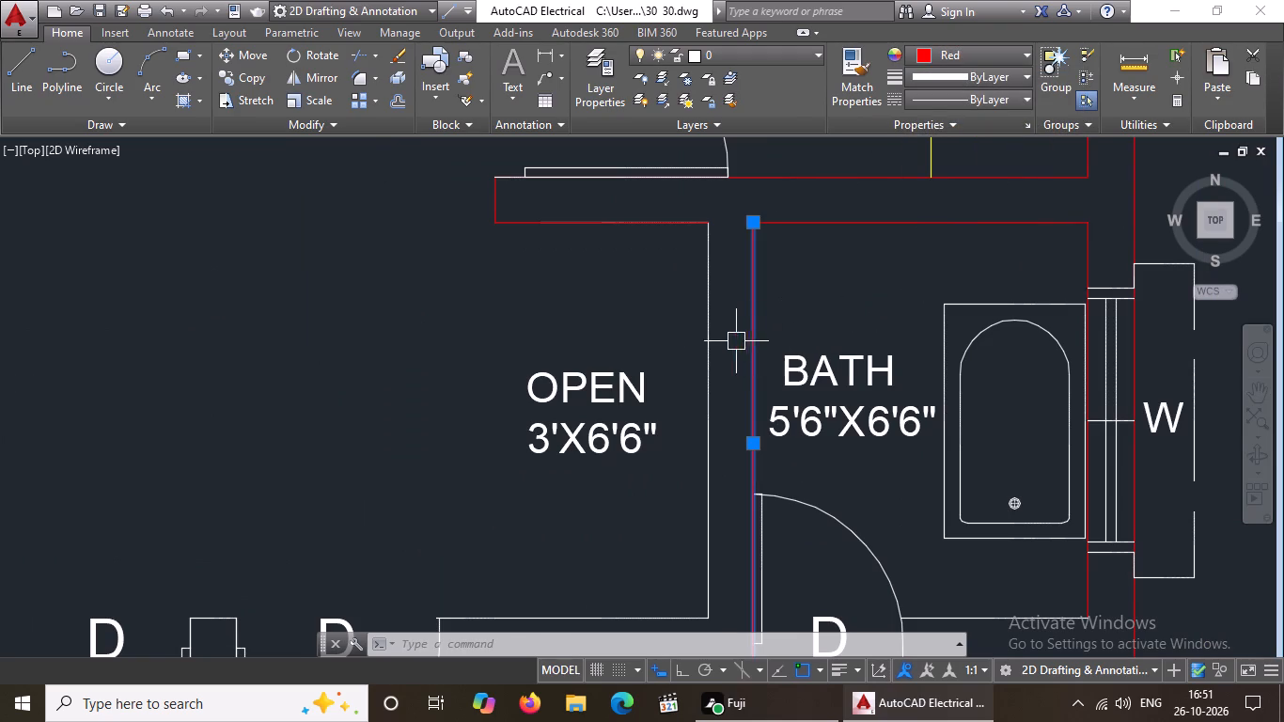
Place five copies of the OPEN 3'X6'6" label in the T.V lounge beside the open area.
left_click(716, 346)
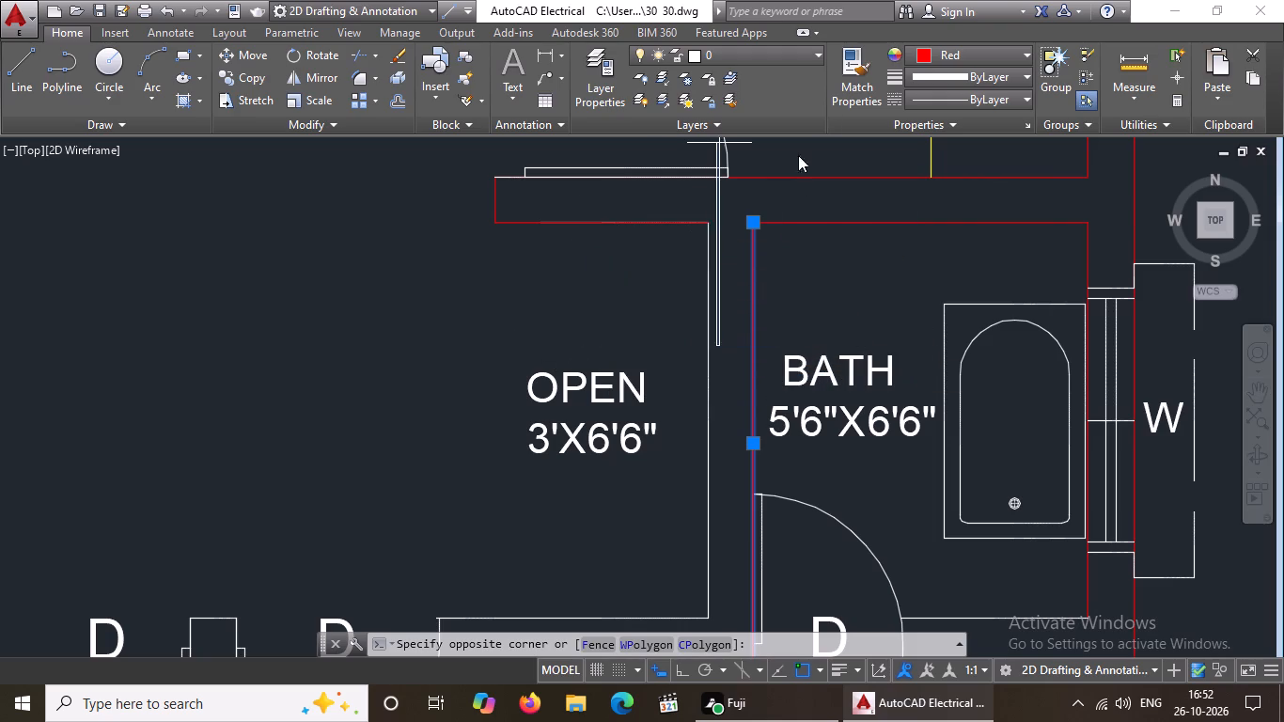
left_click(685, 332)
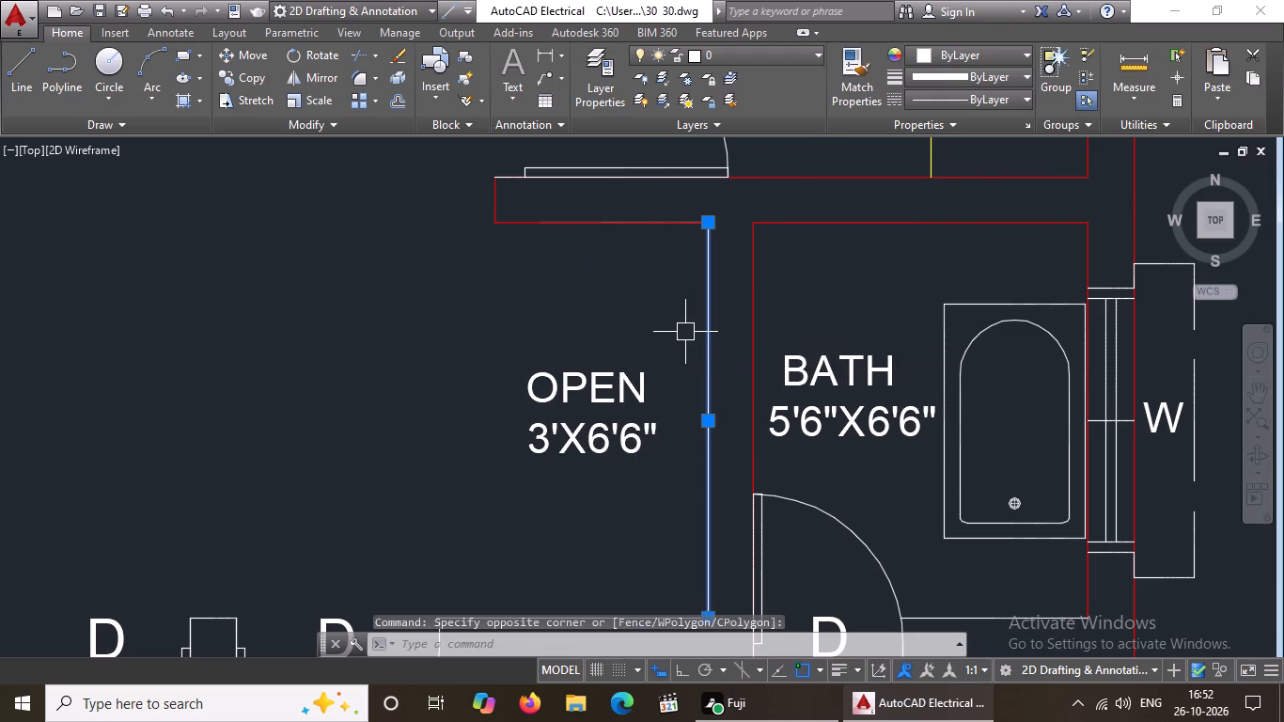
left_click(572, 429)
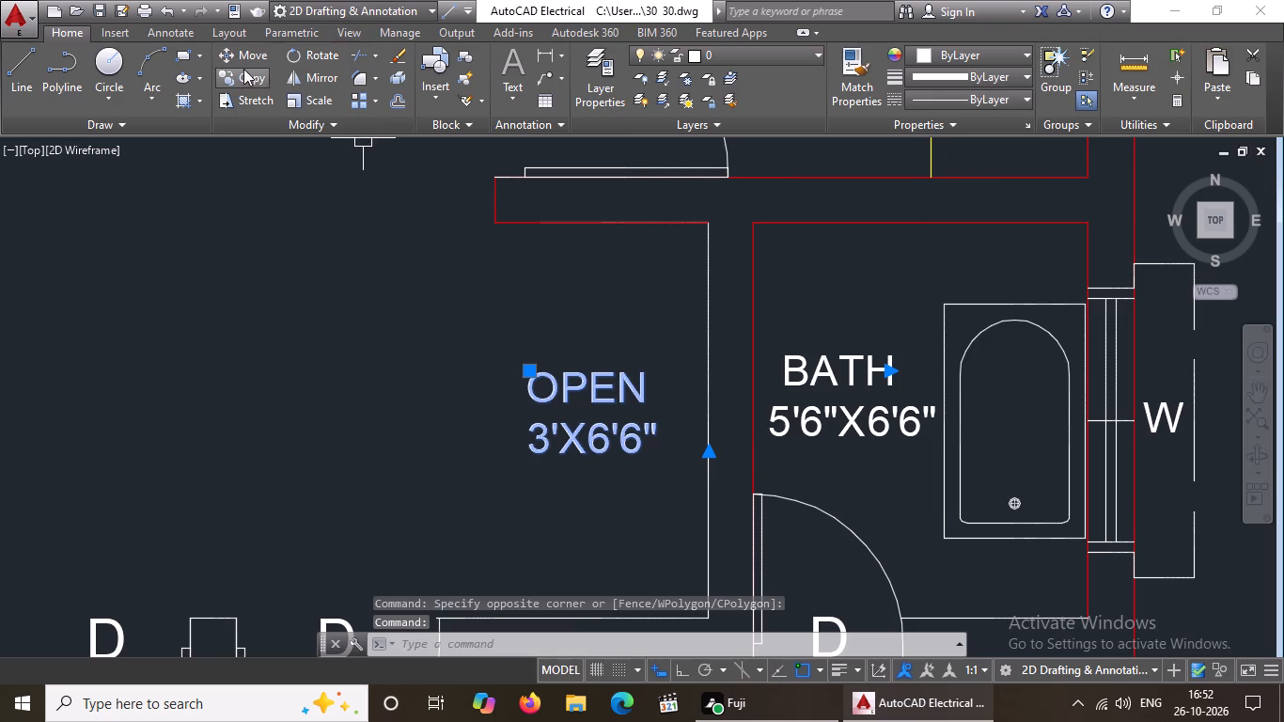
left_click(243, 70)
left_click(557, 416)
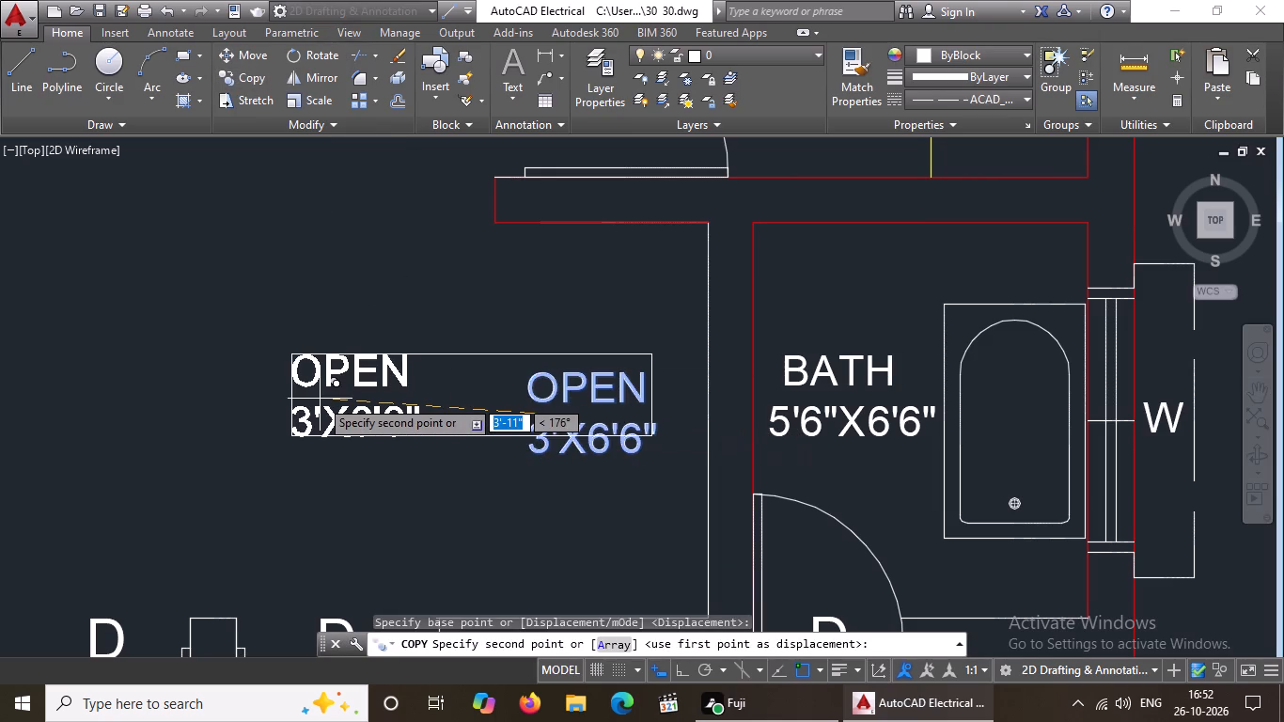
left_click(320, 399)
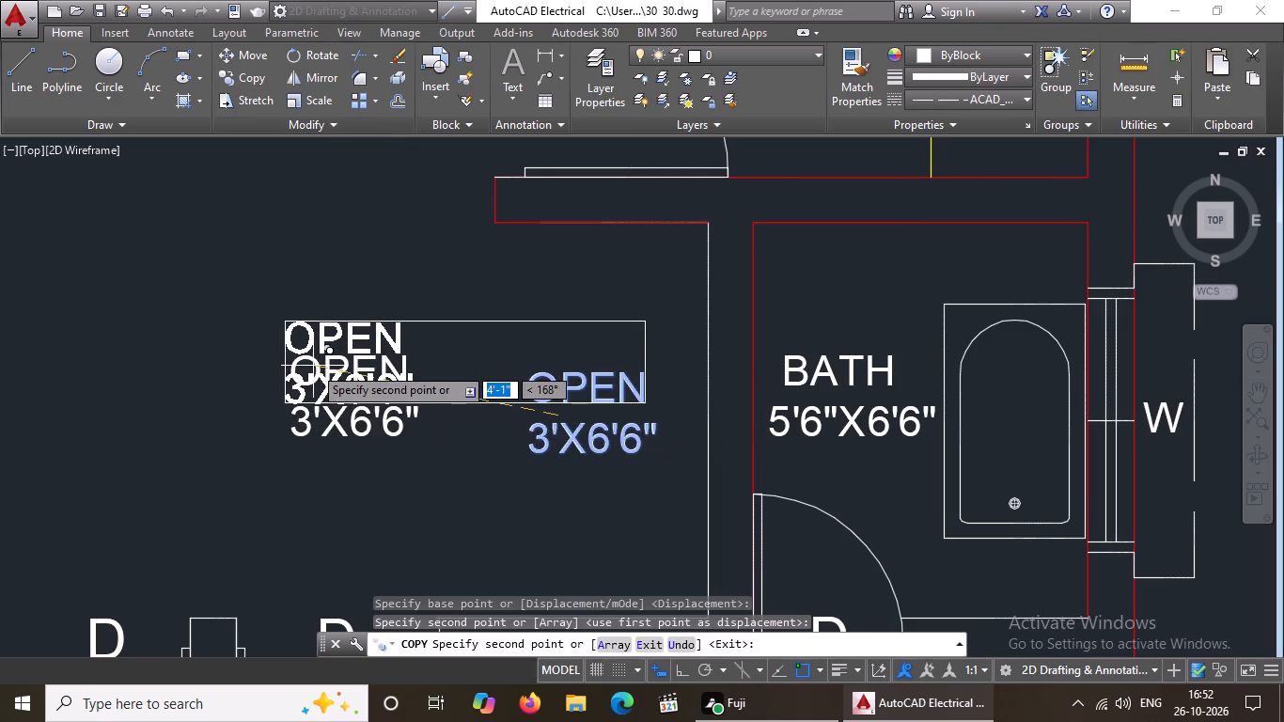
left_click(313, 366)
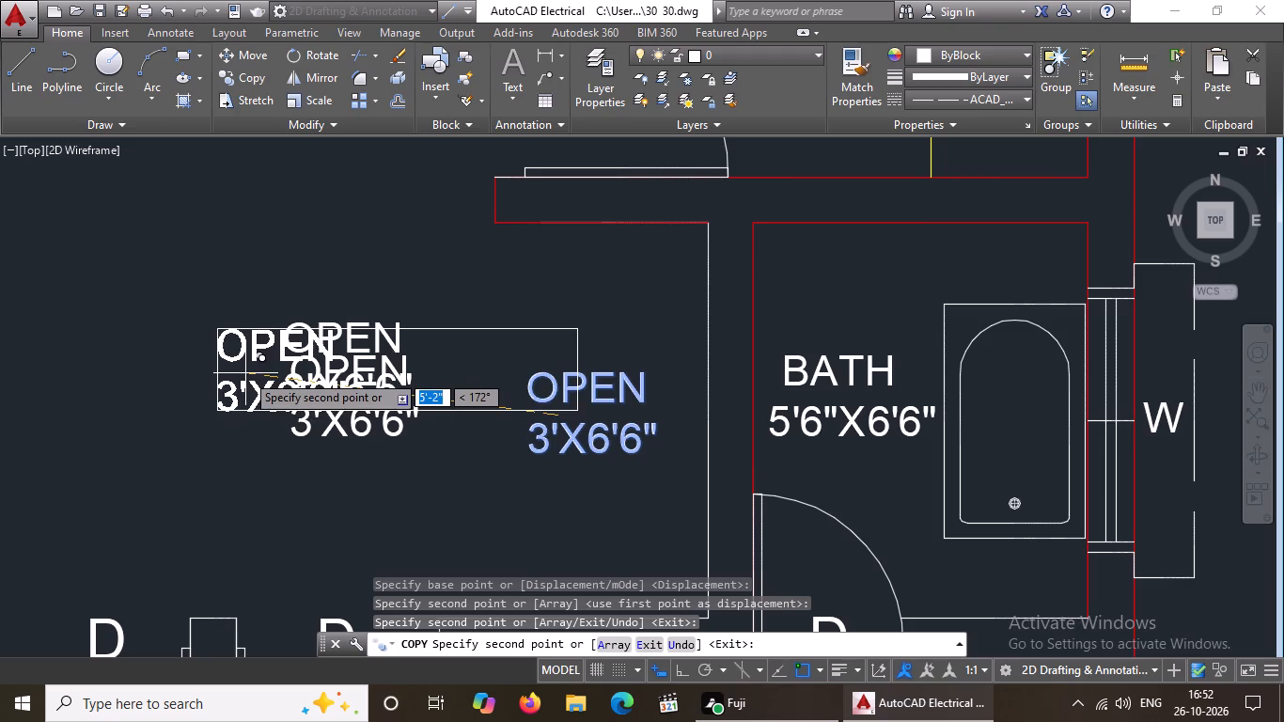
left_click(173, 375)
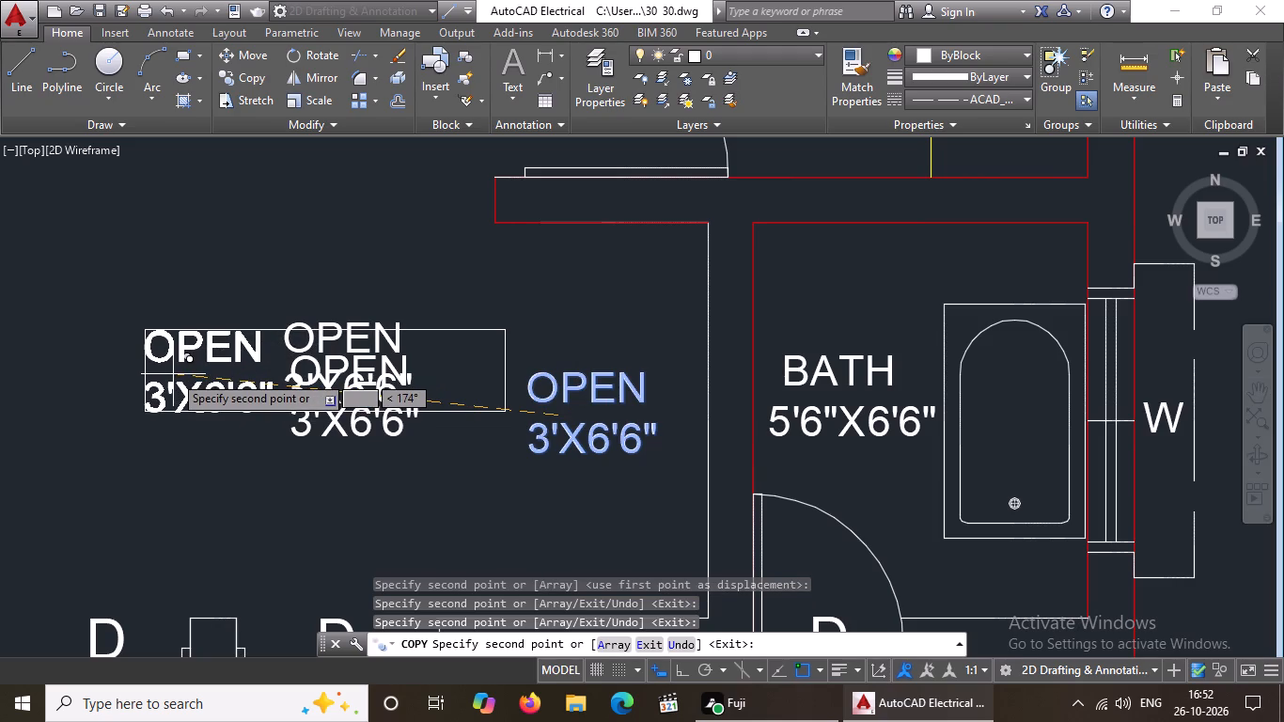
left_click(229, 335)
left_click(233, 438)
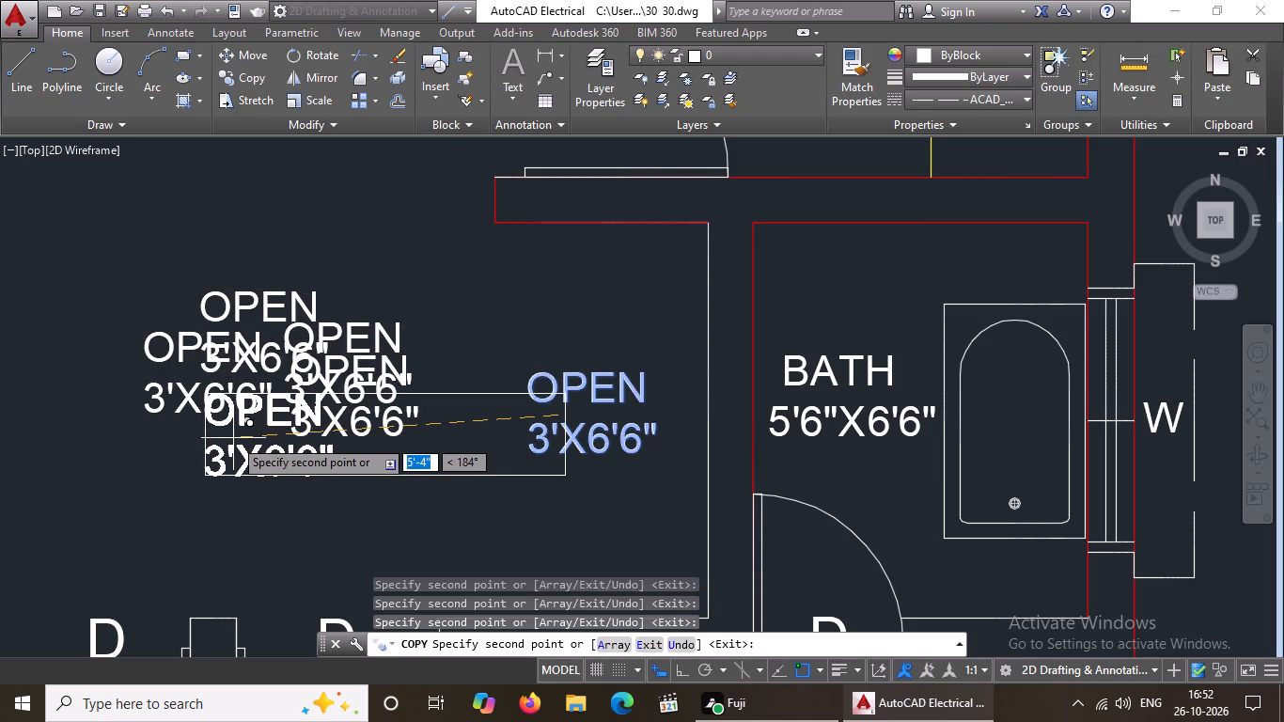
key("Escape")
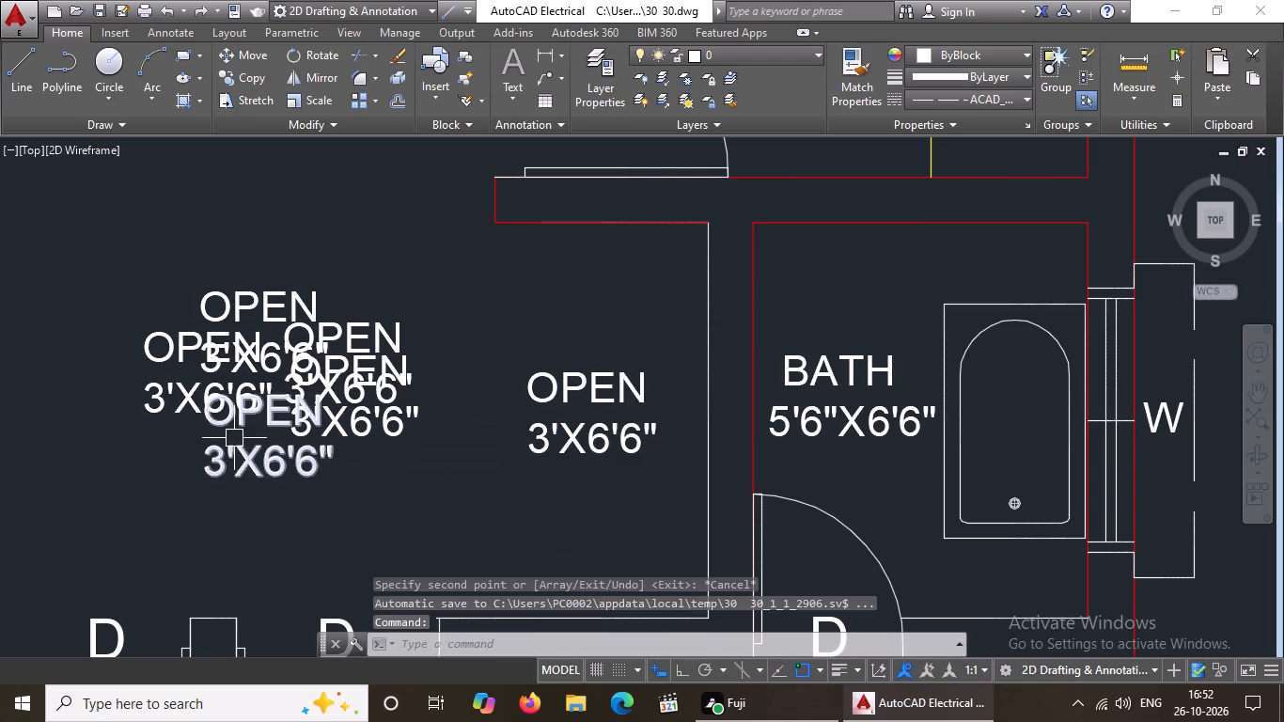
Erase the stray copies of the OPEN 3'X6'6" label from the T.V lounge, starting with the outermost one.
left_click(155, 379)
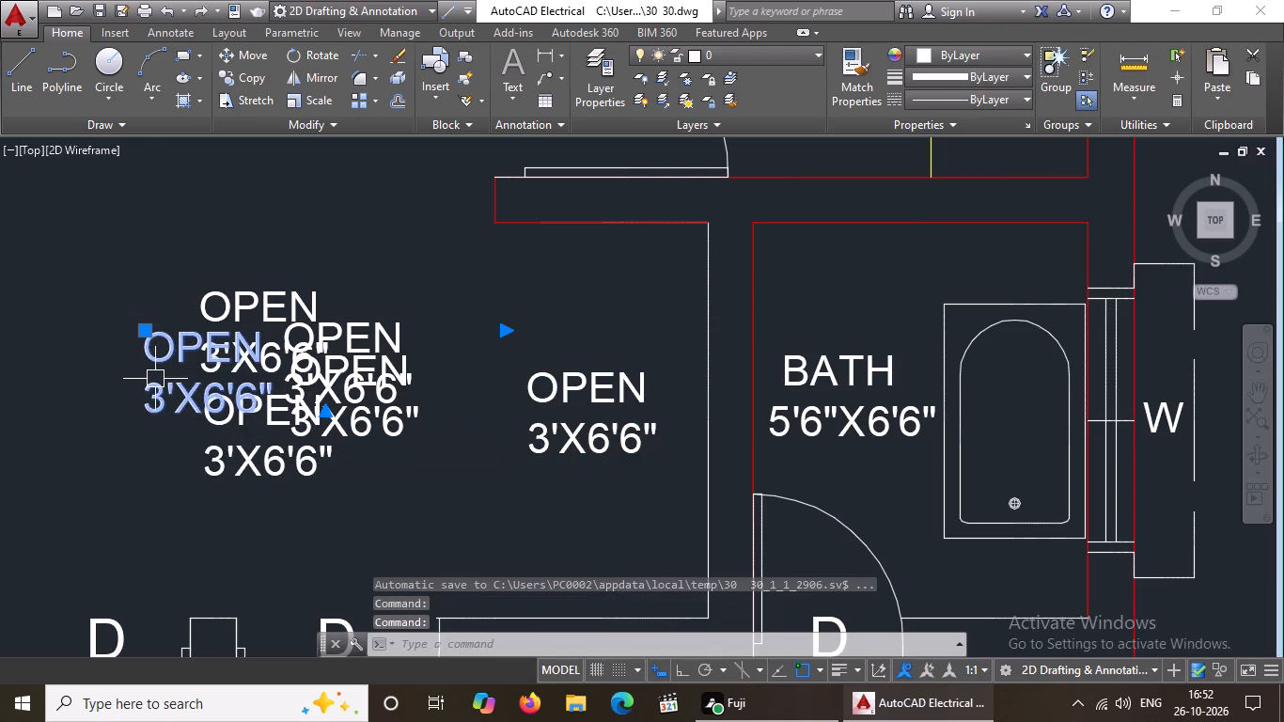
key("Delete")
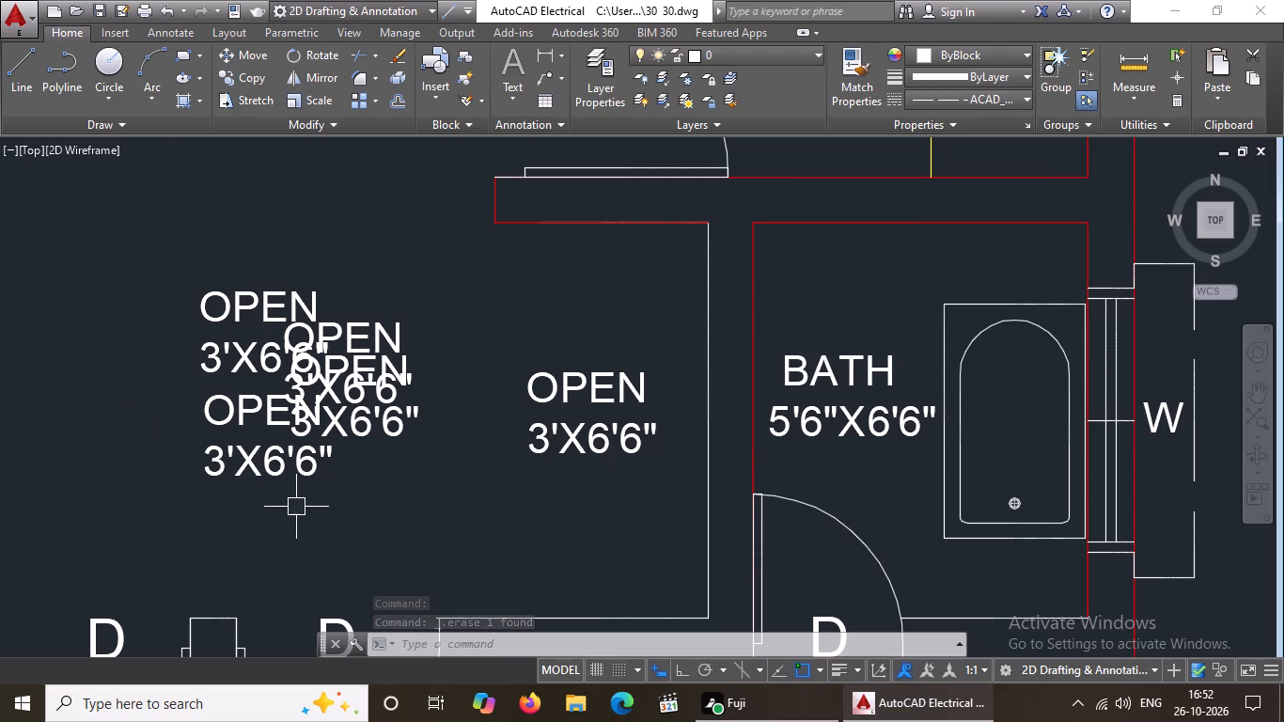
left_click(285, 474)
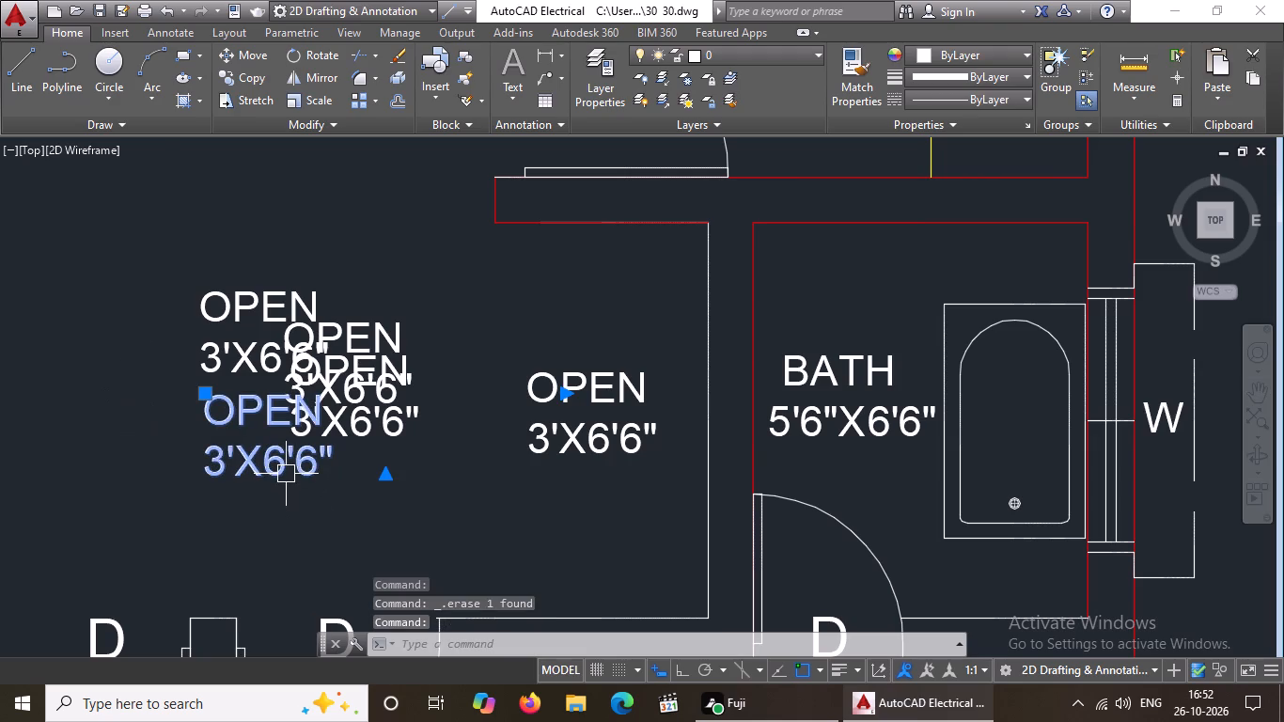
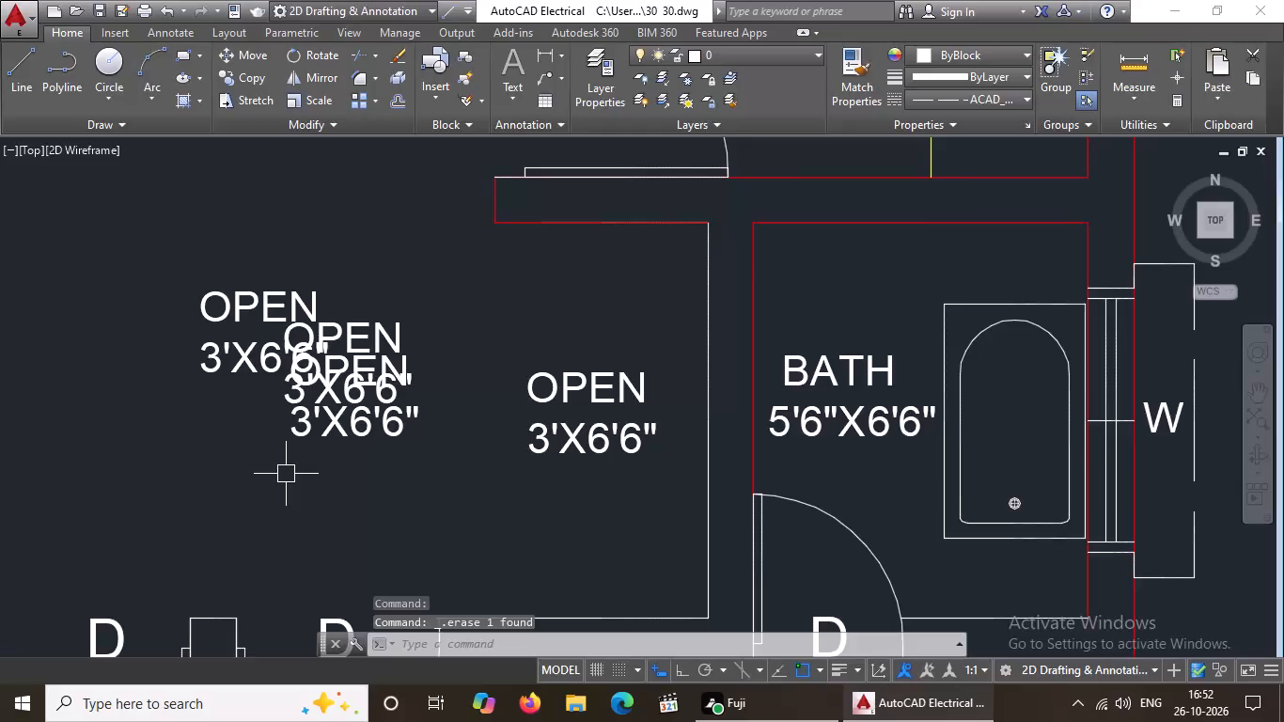
Erase the three remaining stray copies of the OPEN 3'X6'6" label from the T.V lounge.
left_click(337, 434)
key("Delete")
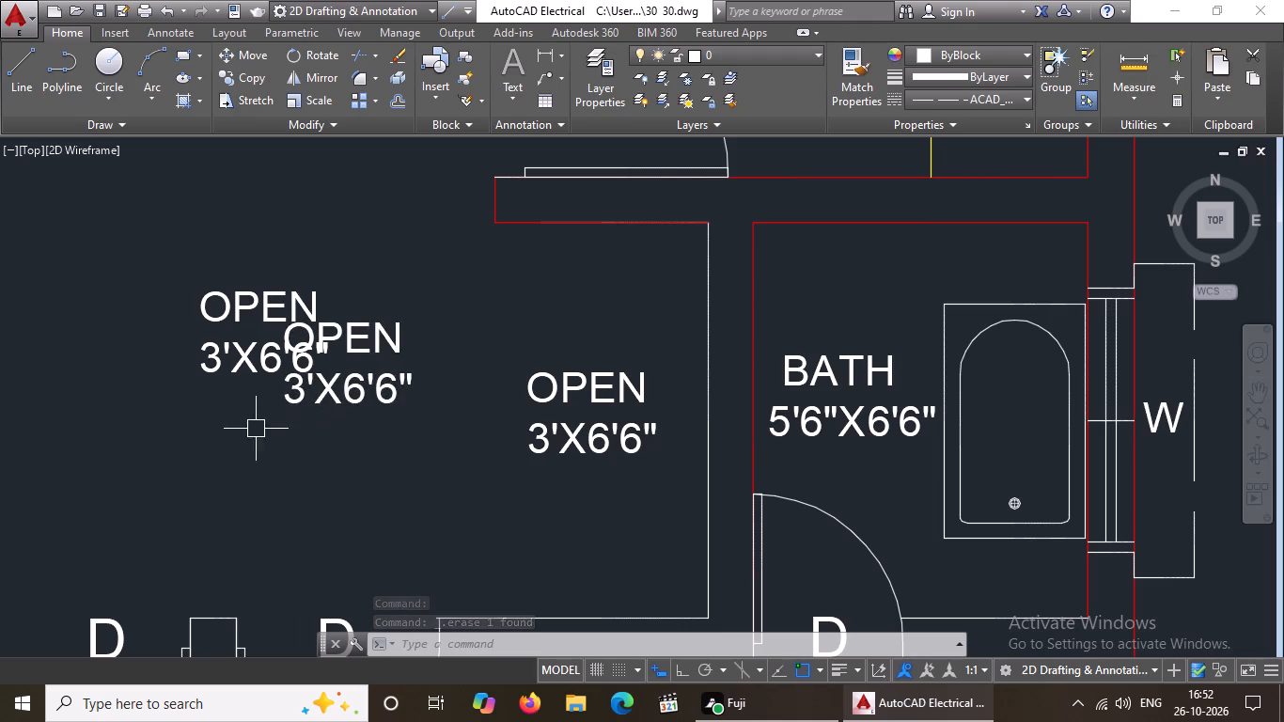
left_click(308, 375)
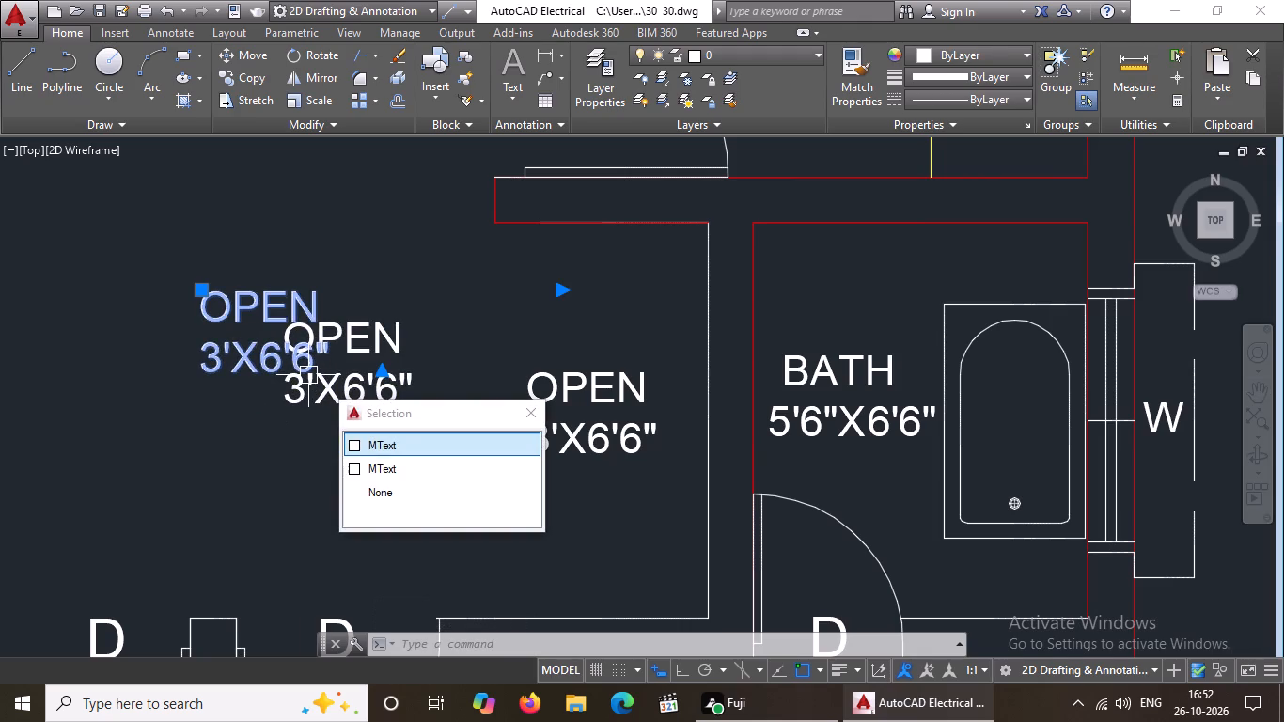
key("Delete")
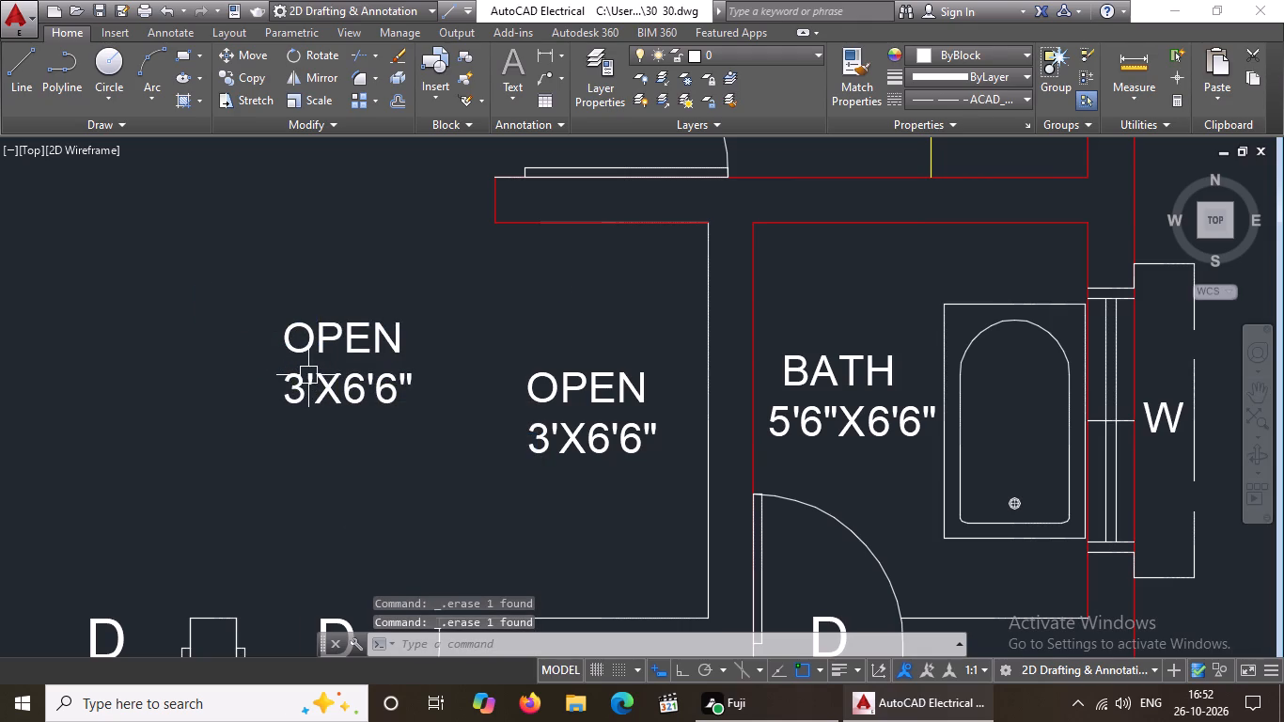
left_click(310, 392)
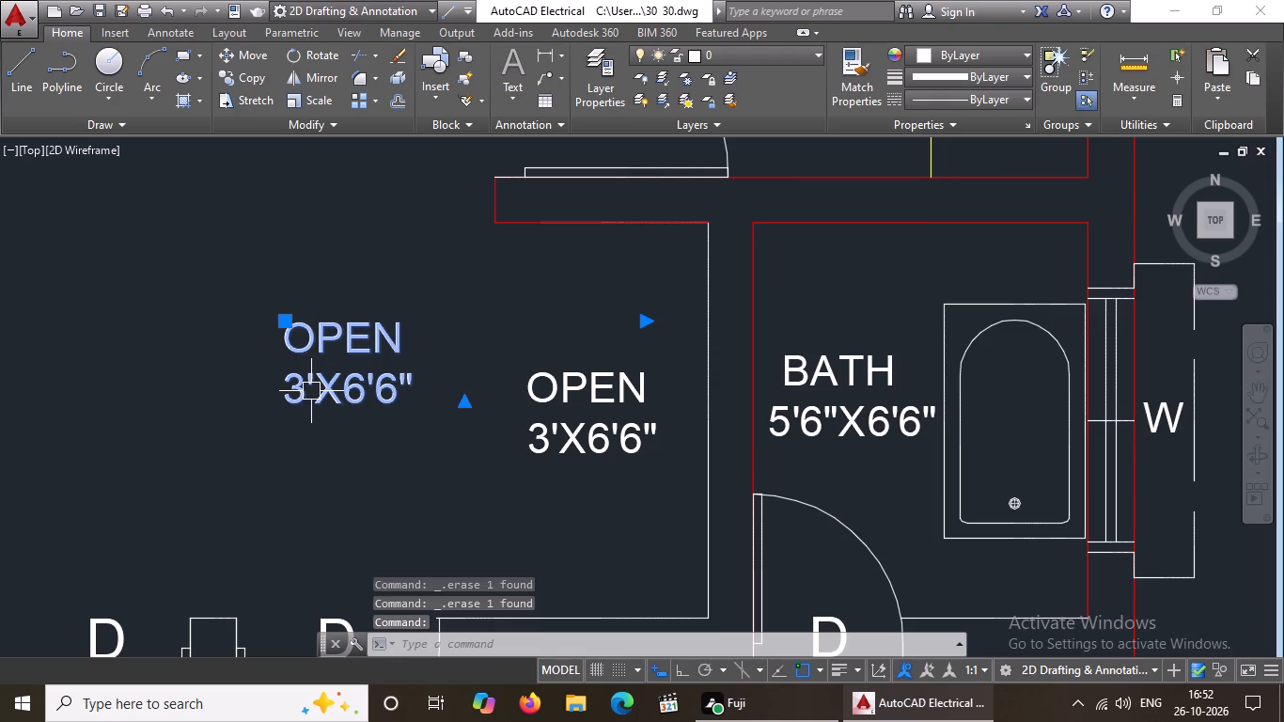
key("Delete")
key("Delete")
key("Delete")
key("Delete")
key("Delete")
key("Delete")
key("Delete")
key("Delete")
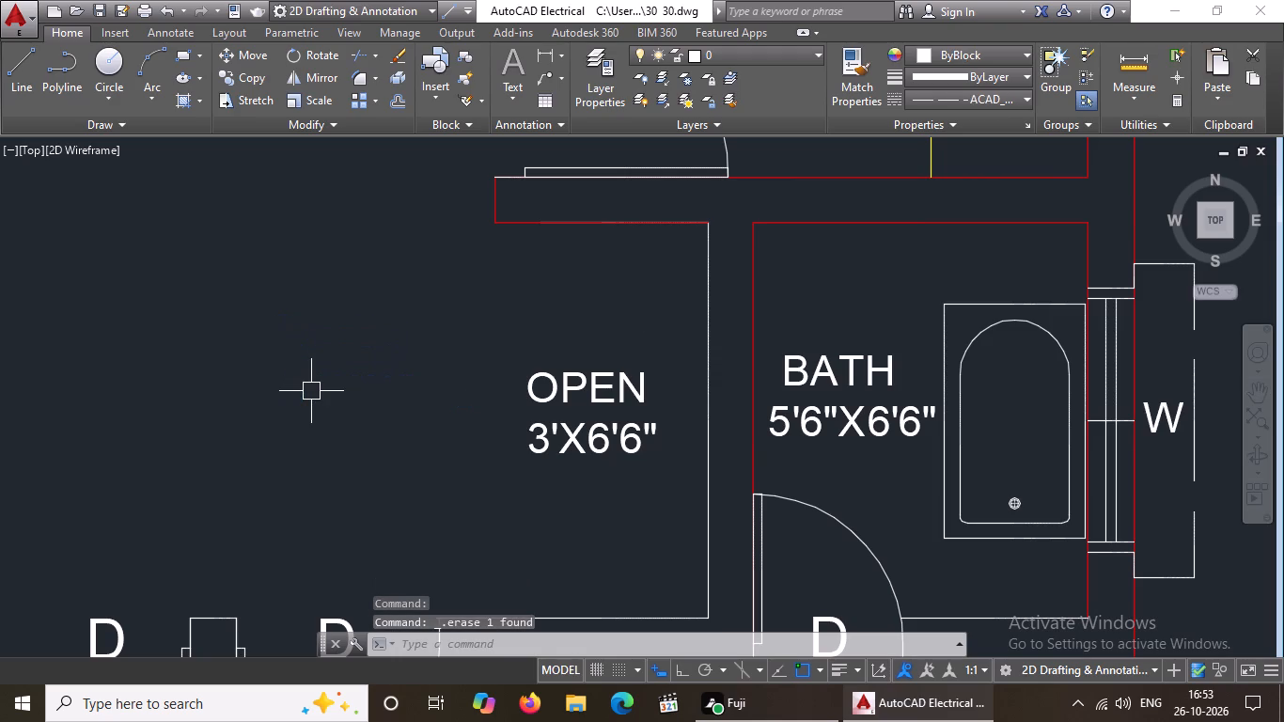
Recolour the open-area-side line of the wall between the OPEN 3'X6'6" area and the bath to red.
scroll(525, 434, "down", 3)
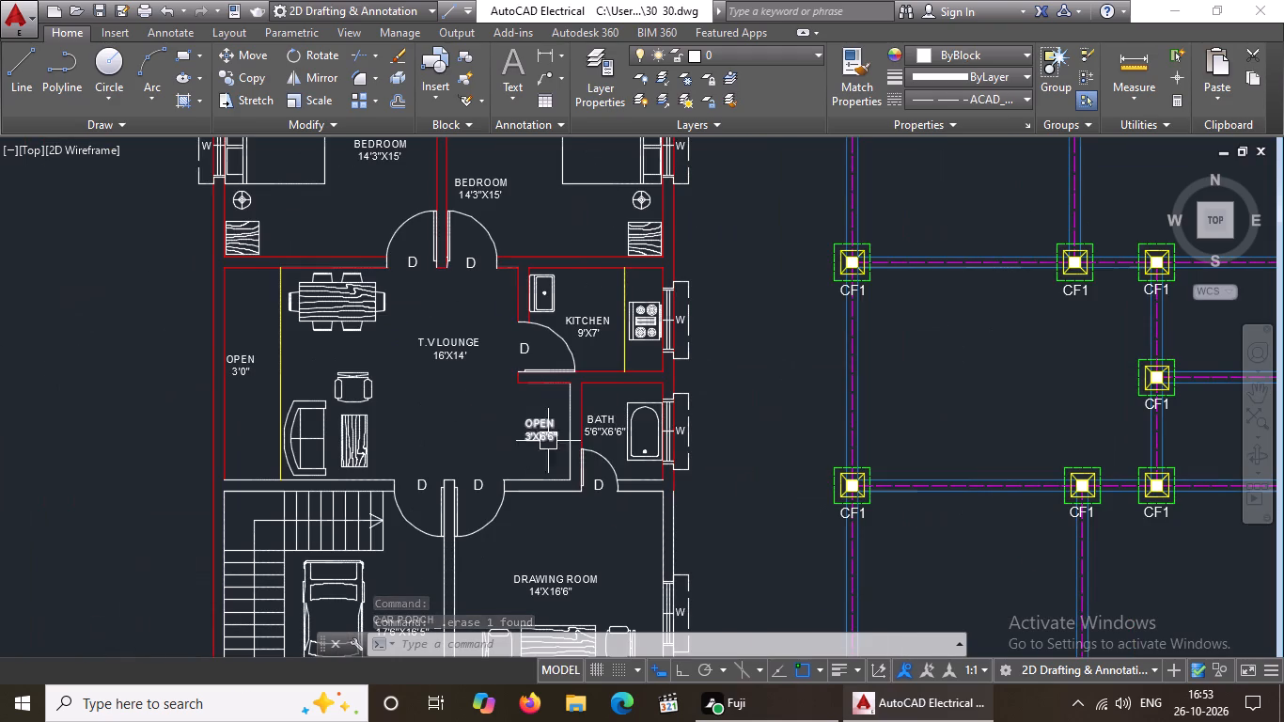
scroll(610, 432, "up", 2)
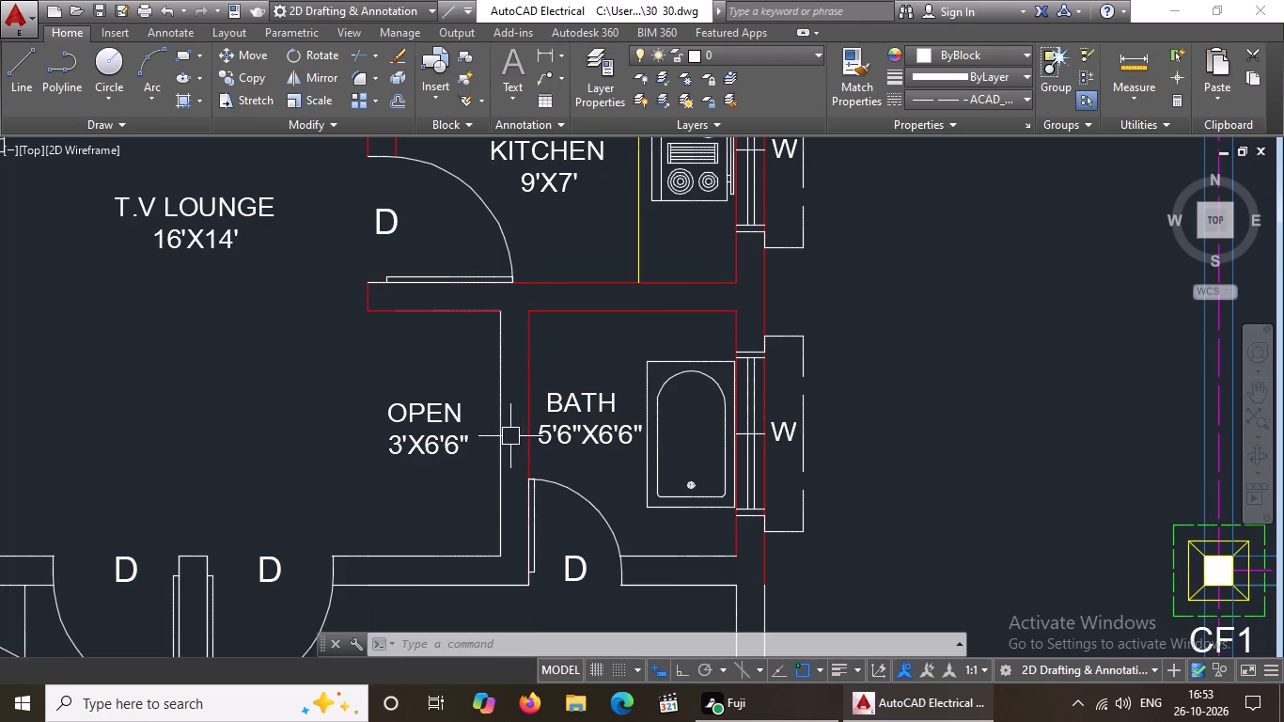
left_click(493, 453)
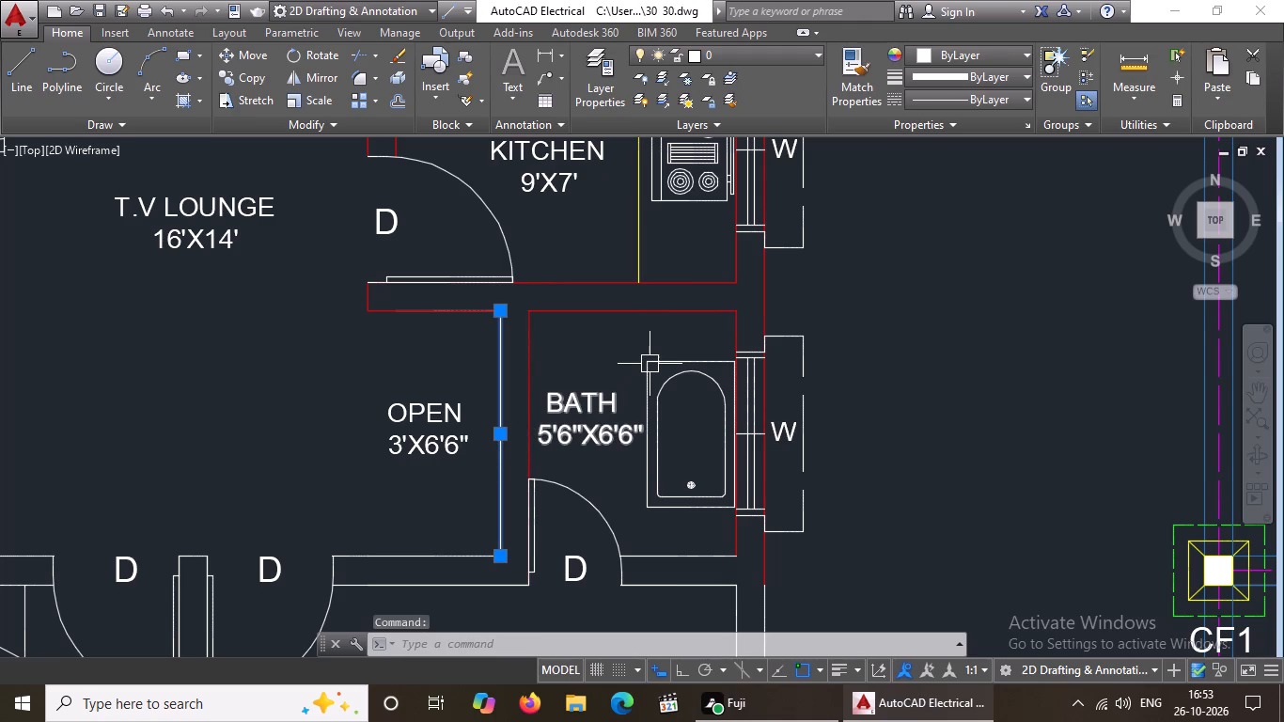
left_click(966, 51)
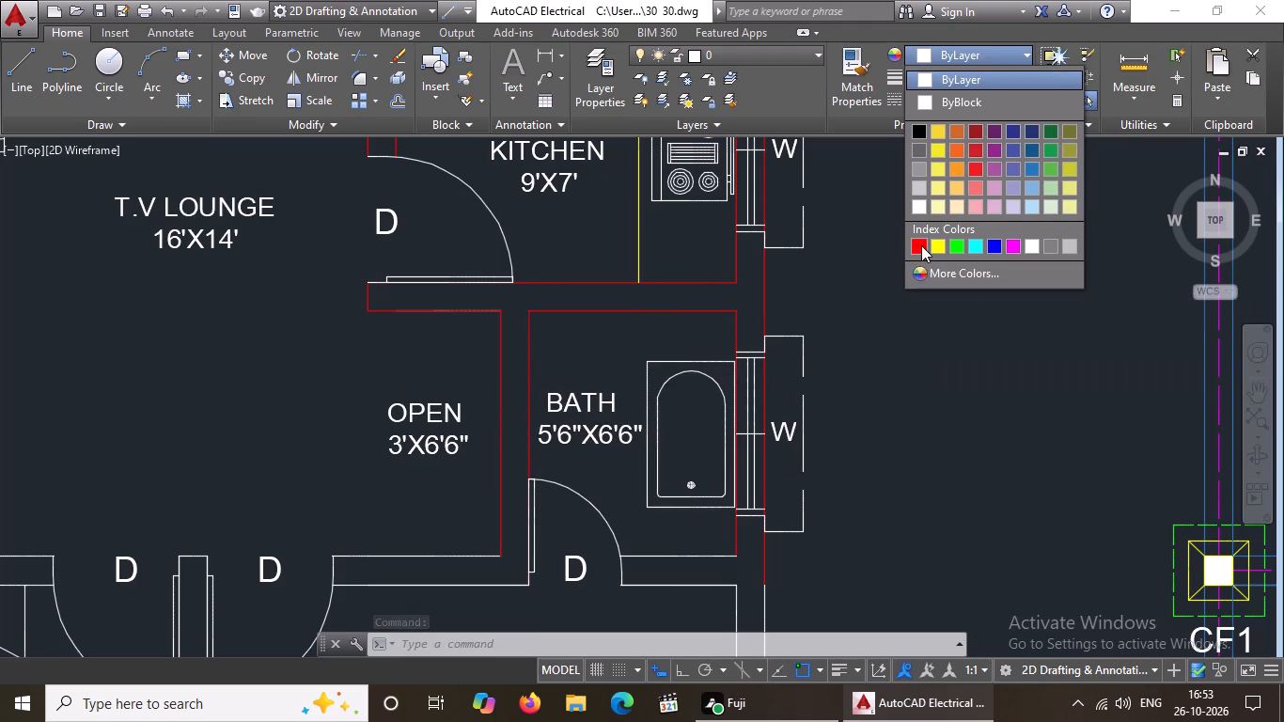
left_click(920, 245)
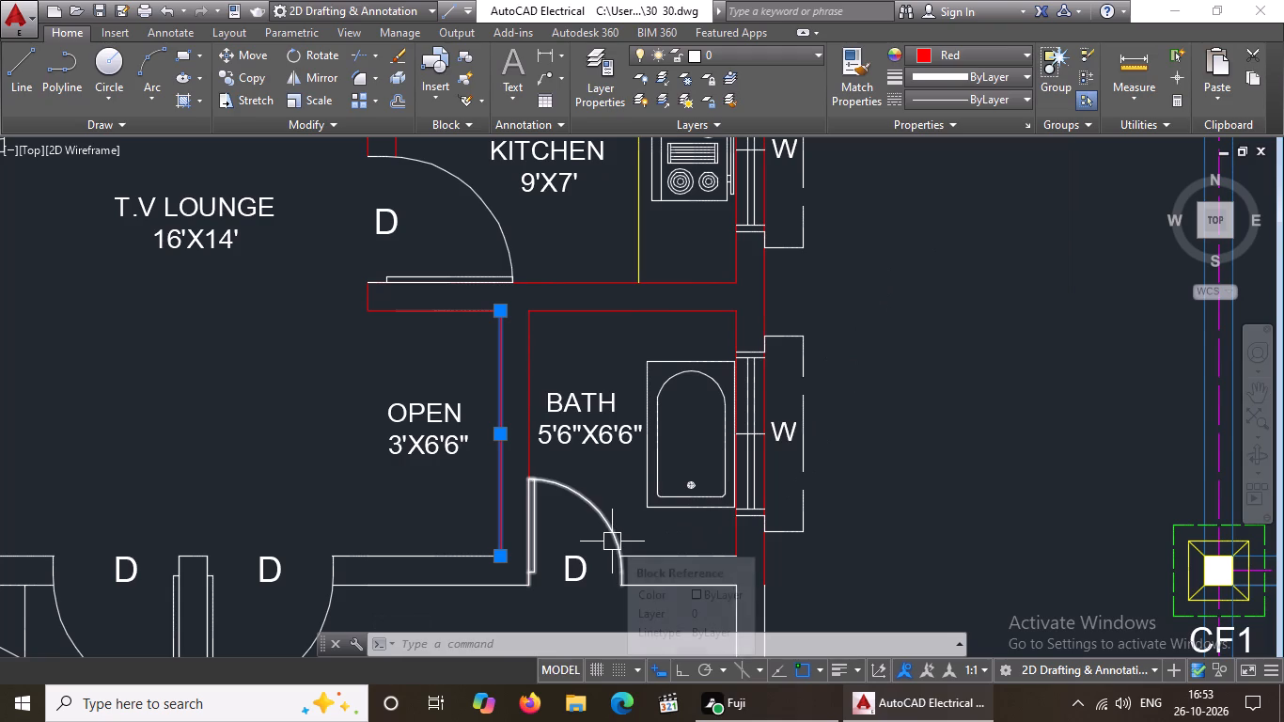
Recolour the wall line between the OPEN 3'0" strip and the staircase, on the open strip's side, to red.
scroll(612, 541, "down", 3)
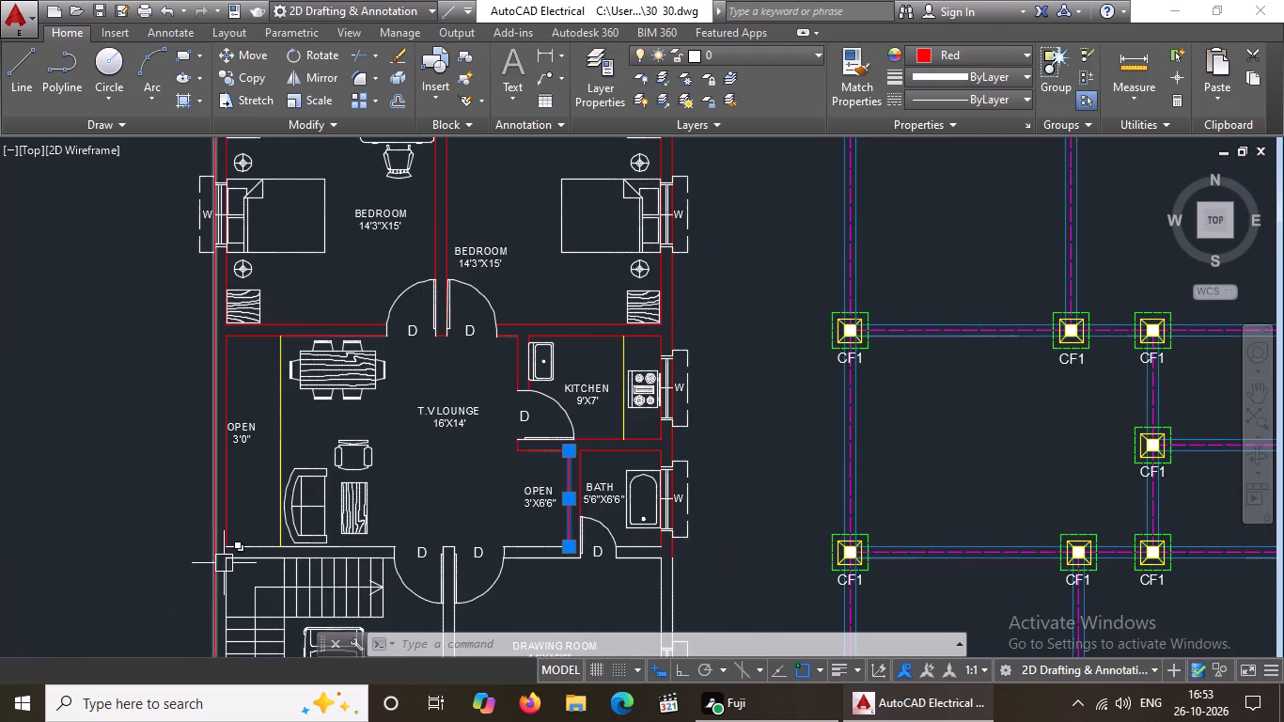
scroll(227, 562, "up", 2)
left_click(263, 526)
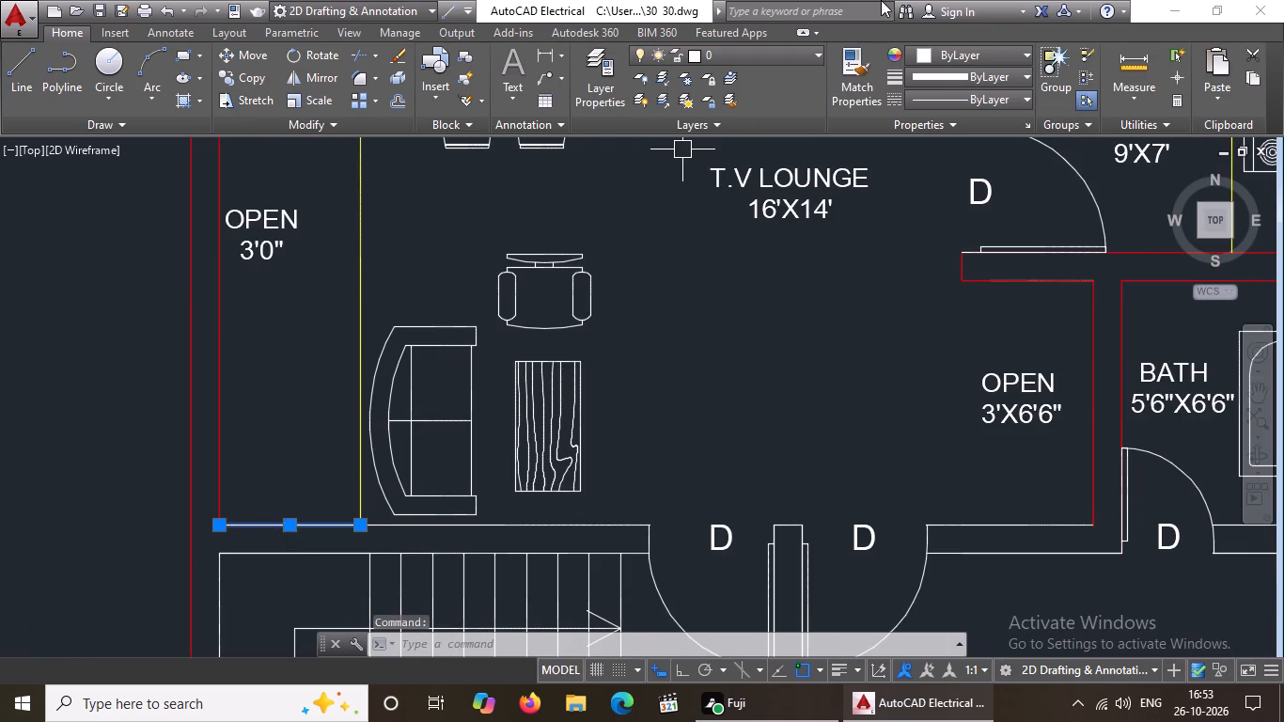
left_click(948, 55)
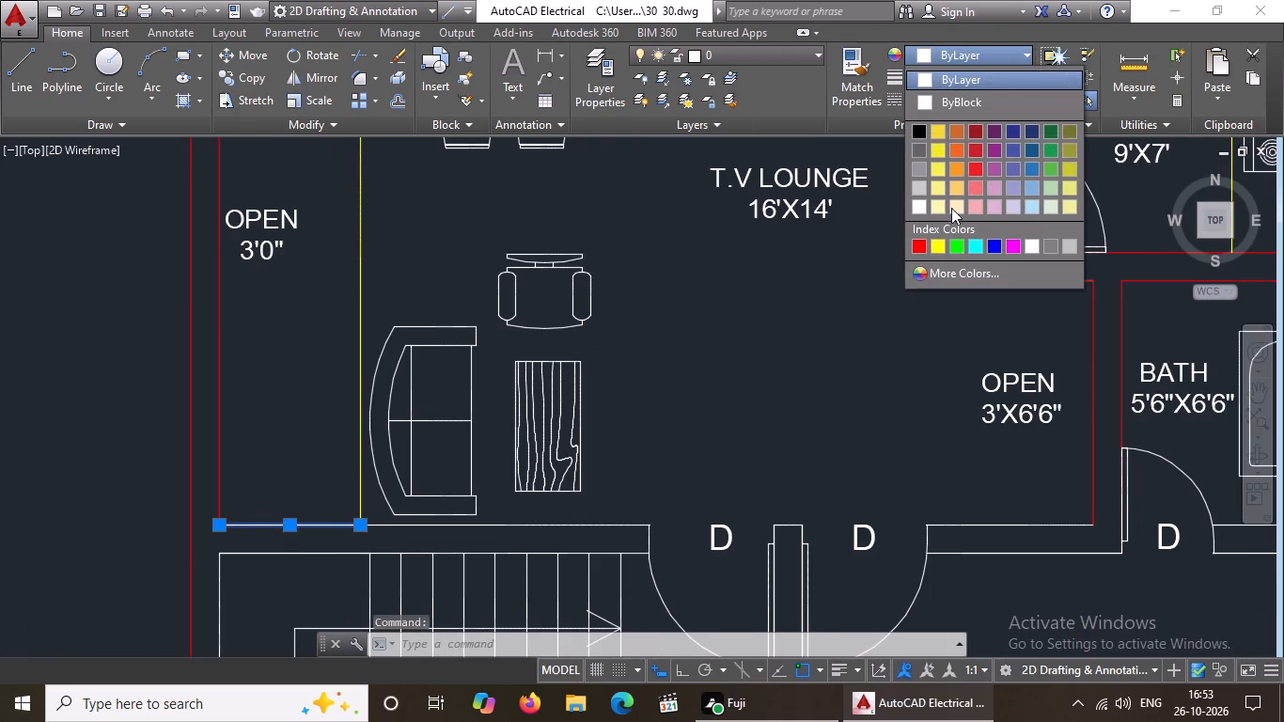
left_click(919, 245)
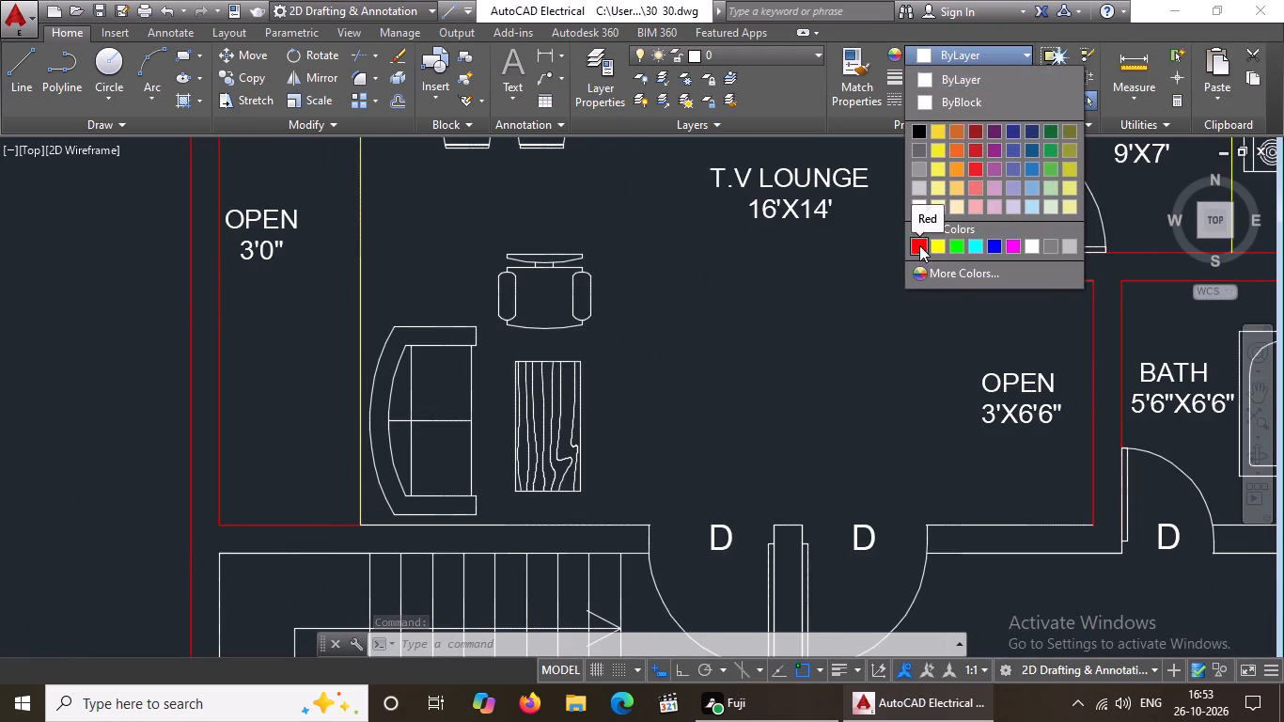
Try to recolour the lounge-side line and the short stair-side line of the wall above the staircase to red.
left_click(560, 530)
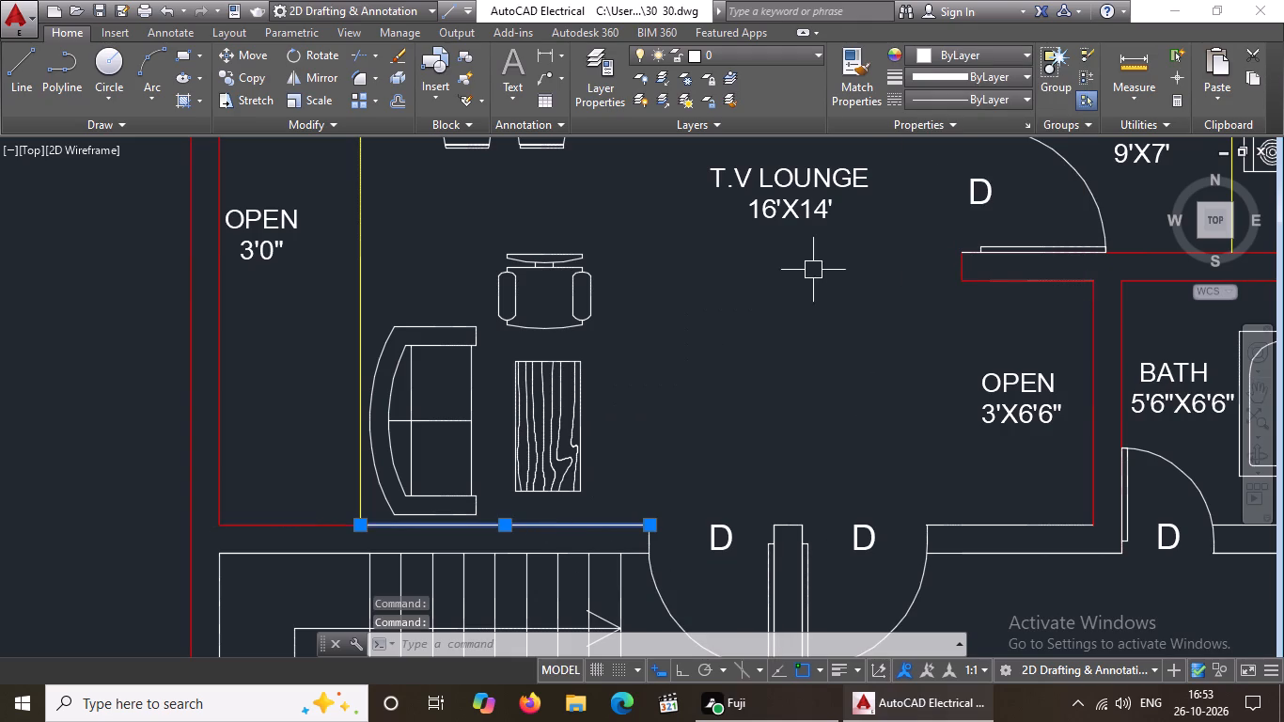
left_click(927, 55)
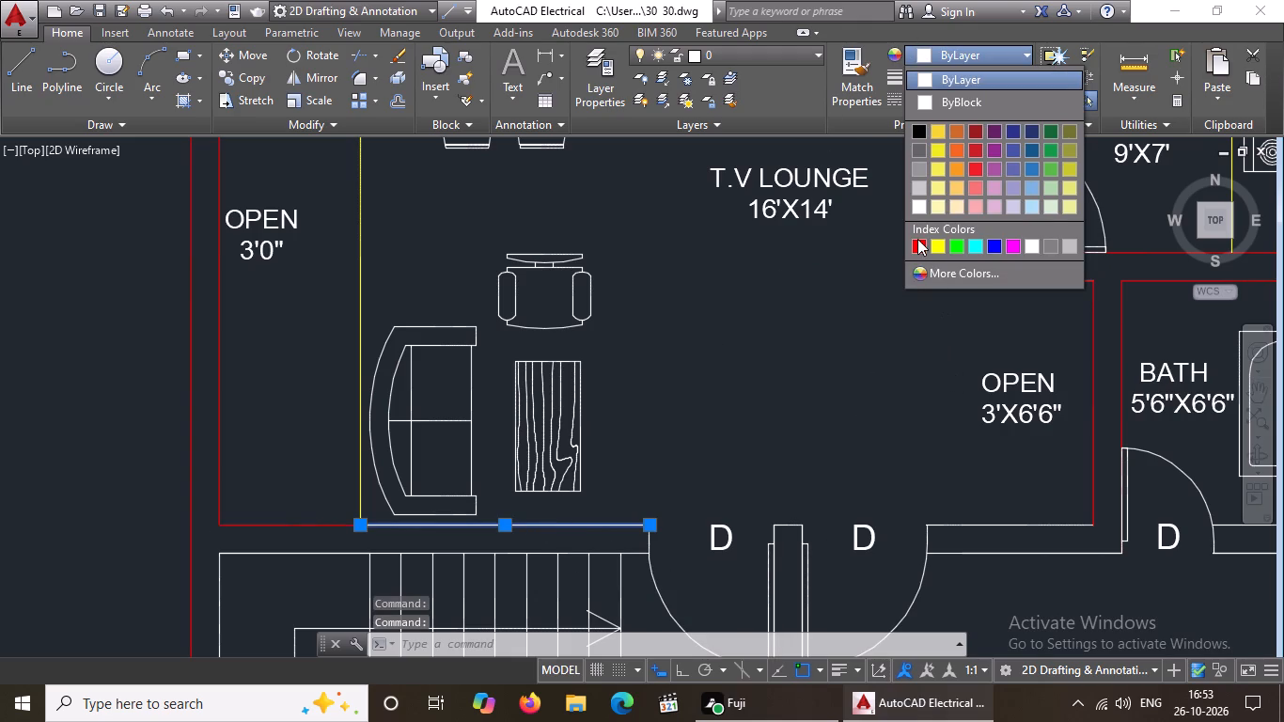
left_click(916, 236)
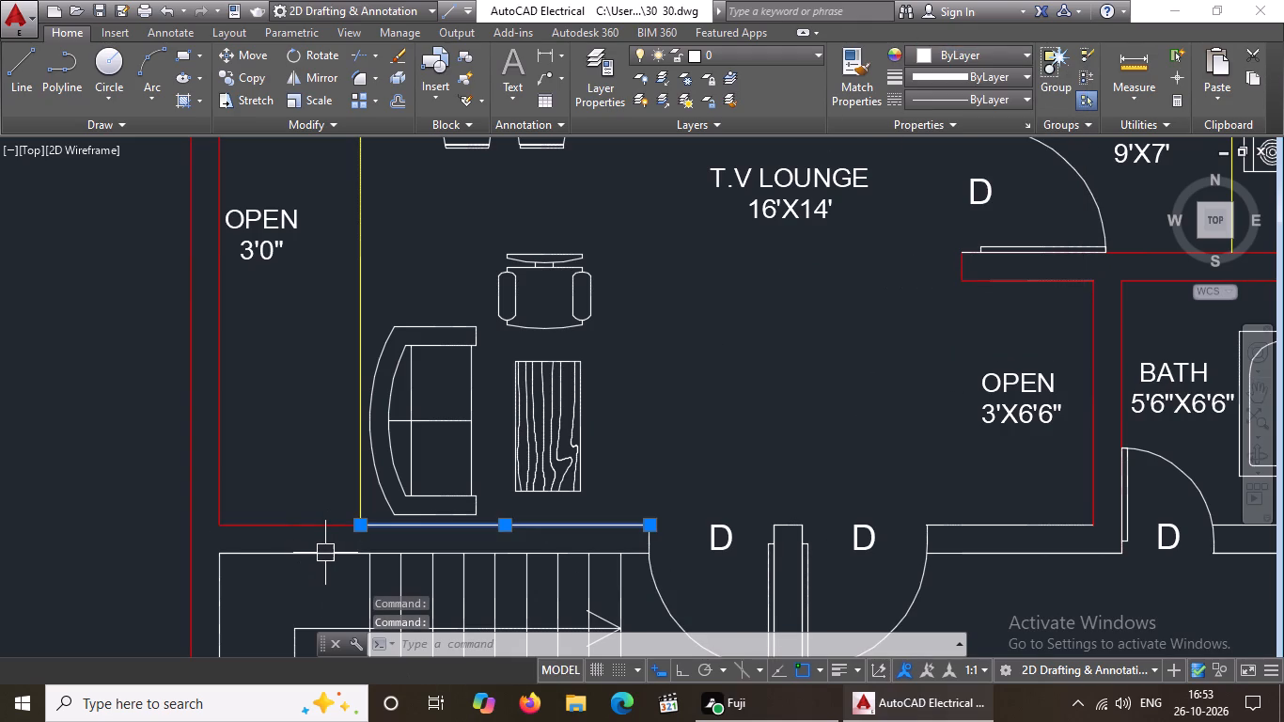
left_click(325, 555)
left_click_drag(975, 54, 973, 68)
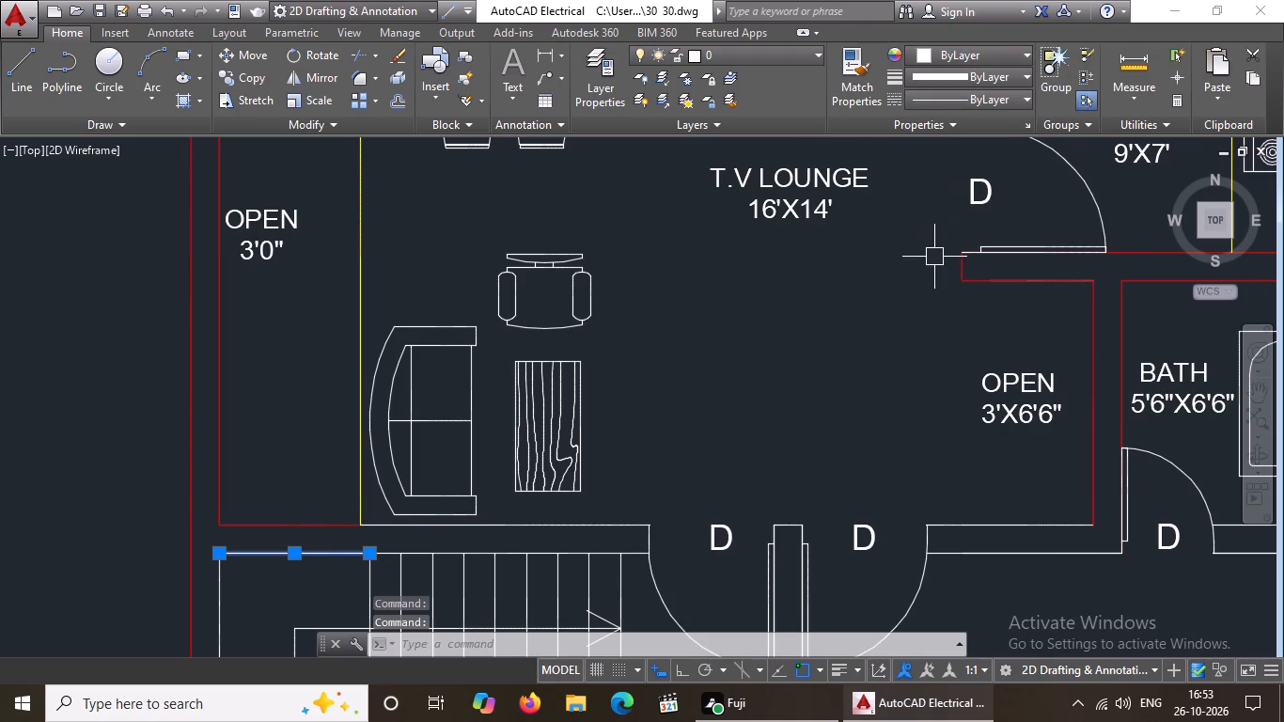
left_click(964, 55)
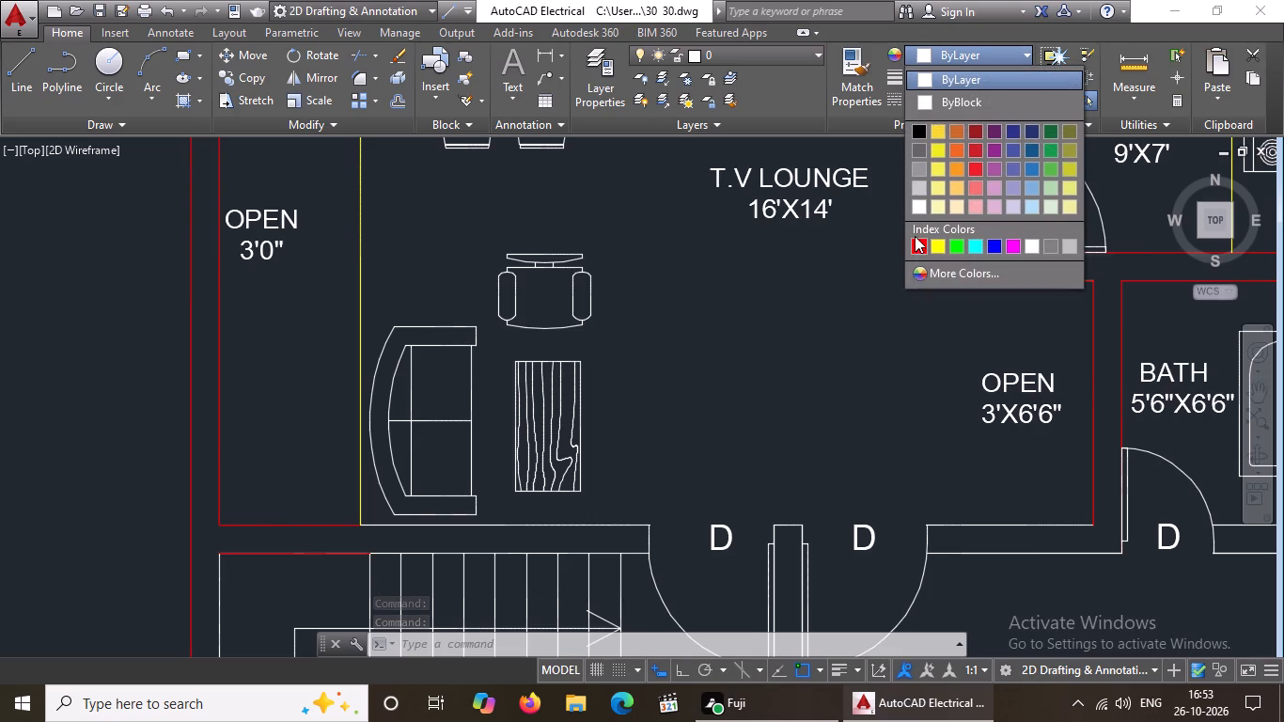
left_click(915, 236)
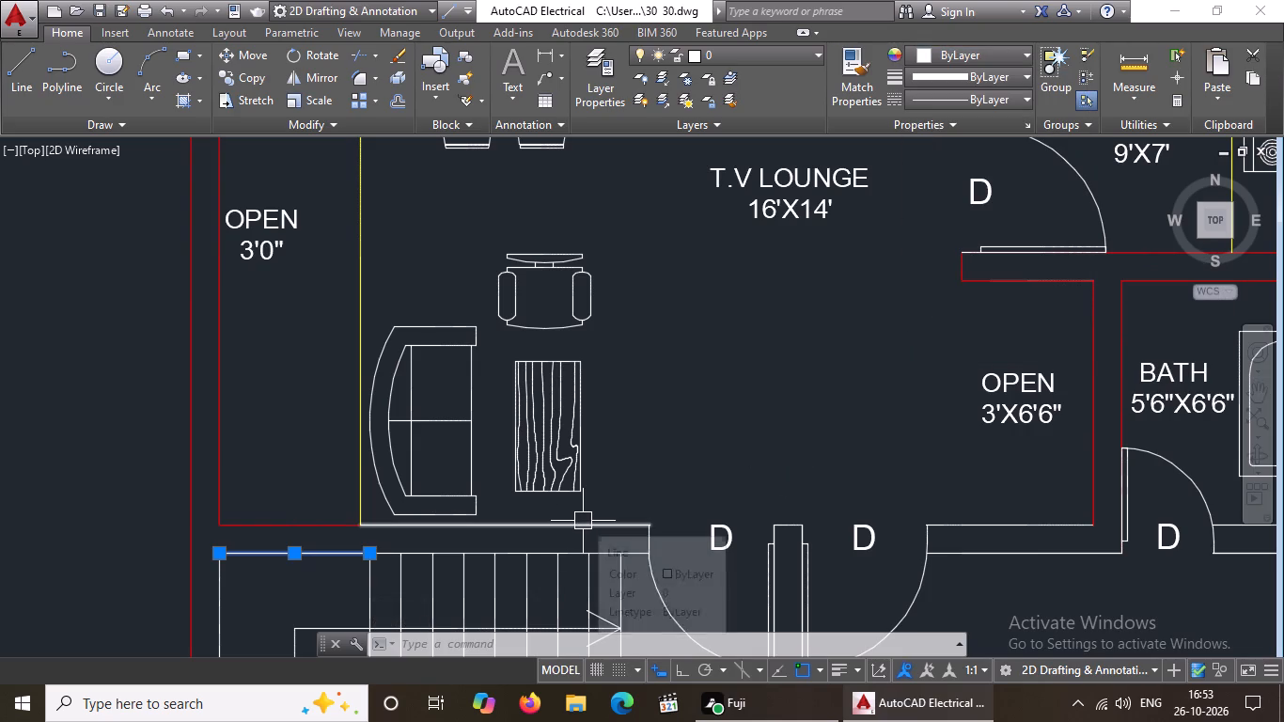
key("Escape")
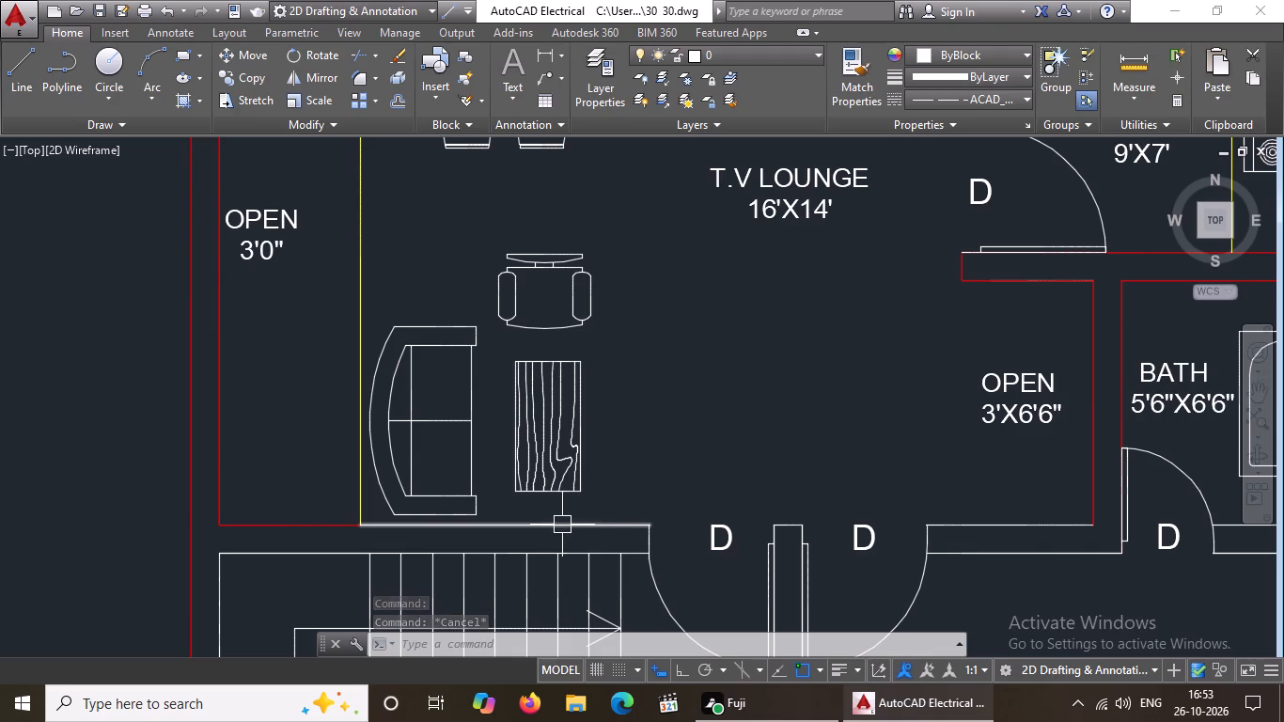
Recolour the T.V lounge-side line of the wall between the lounge and the staircase to red.
scroll(566, 523, "down", 3)
scroll(665, 545, "up", 1)
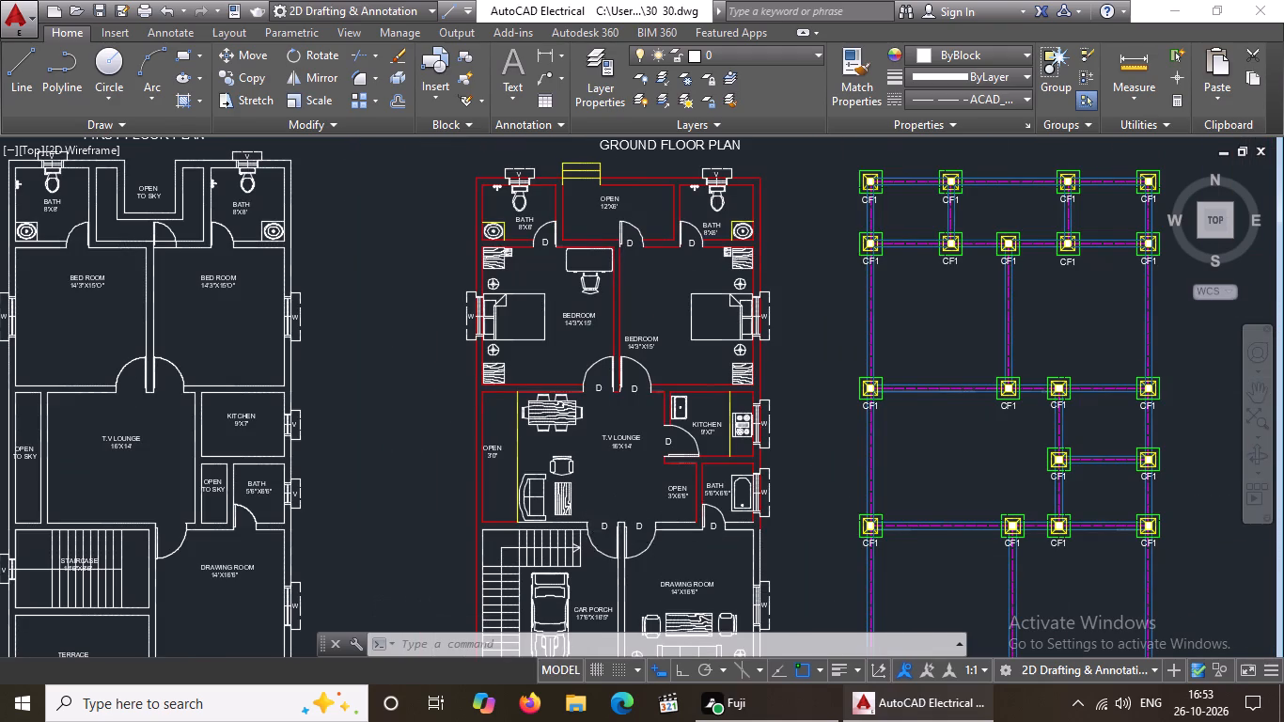
scroll(665, 545, "up", 1)
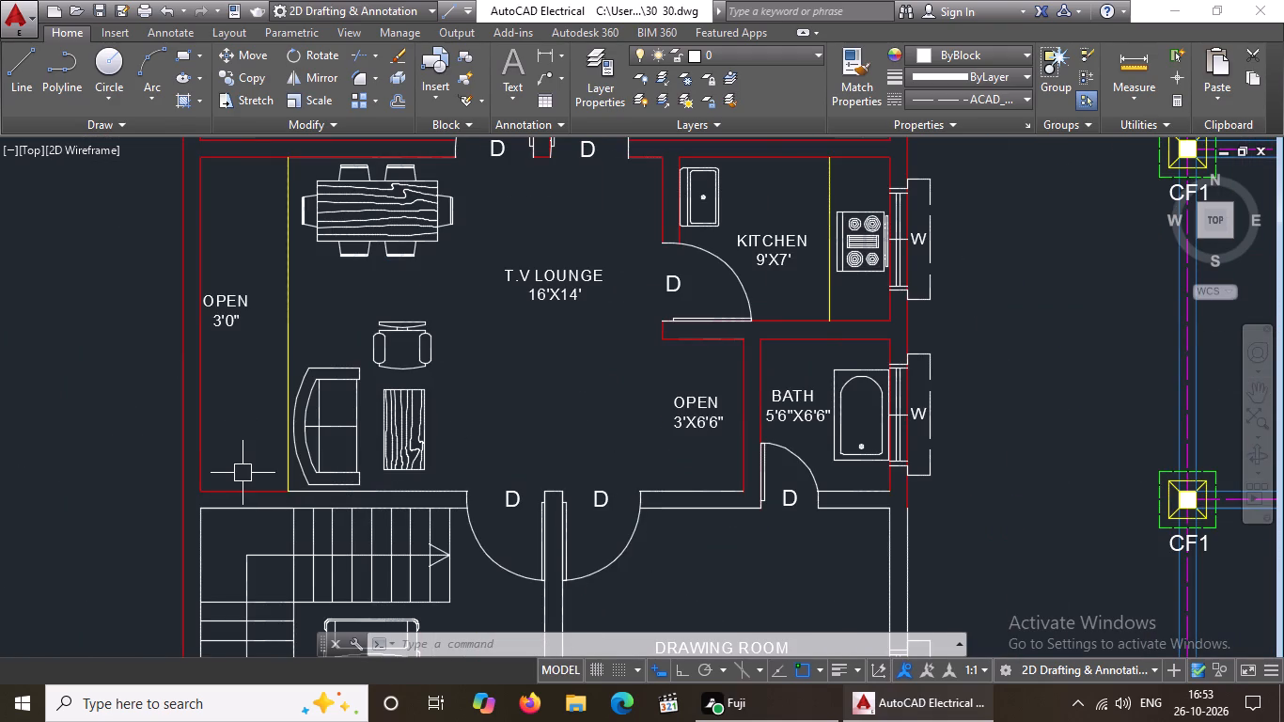
left_click(248, 463)
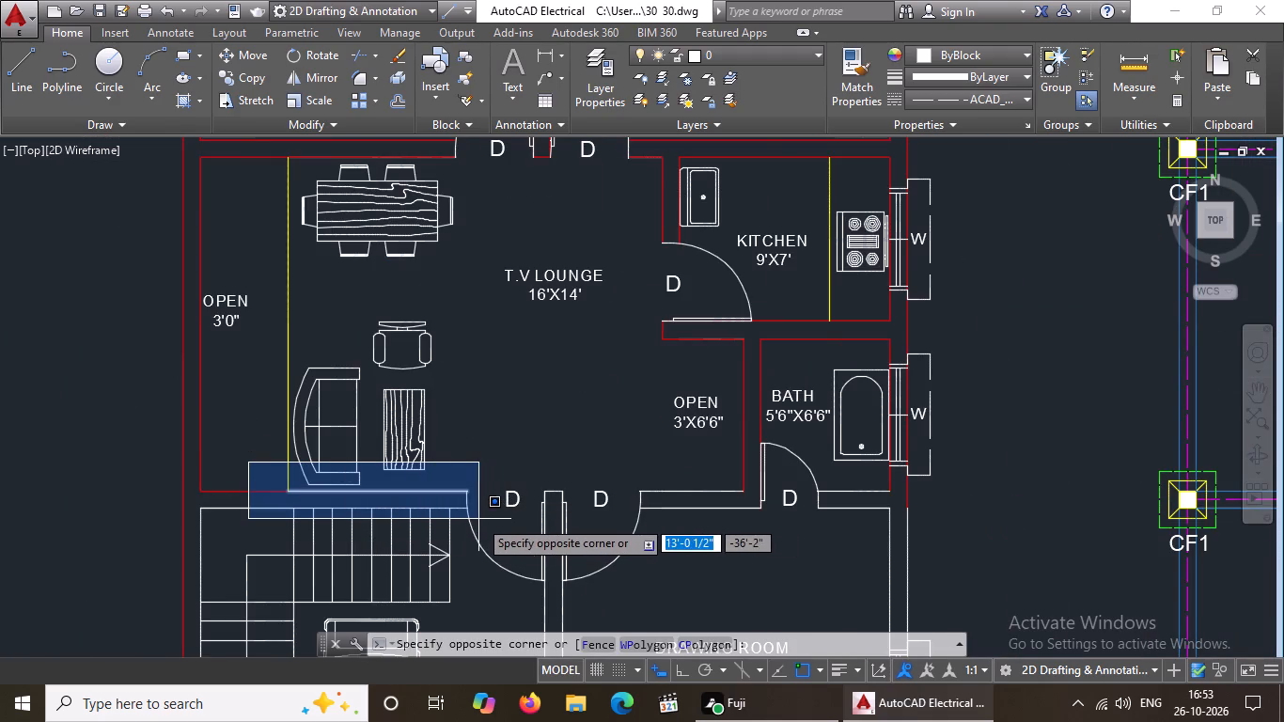
left_click(478, 519)
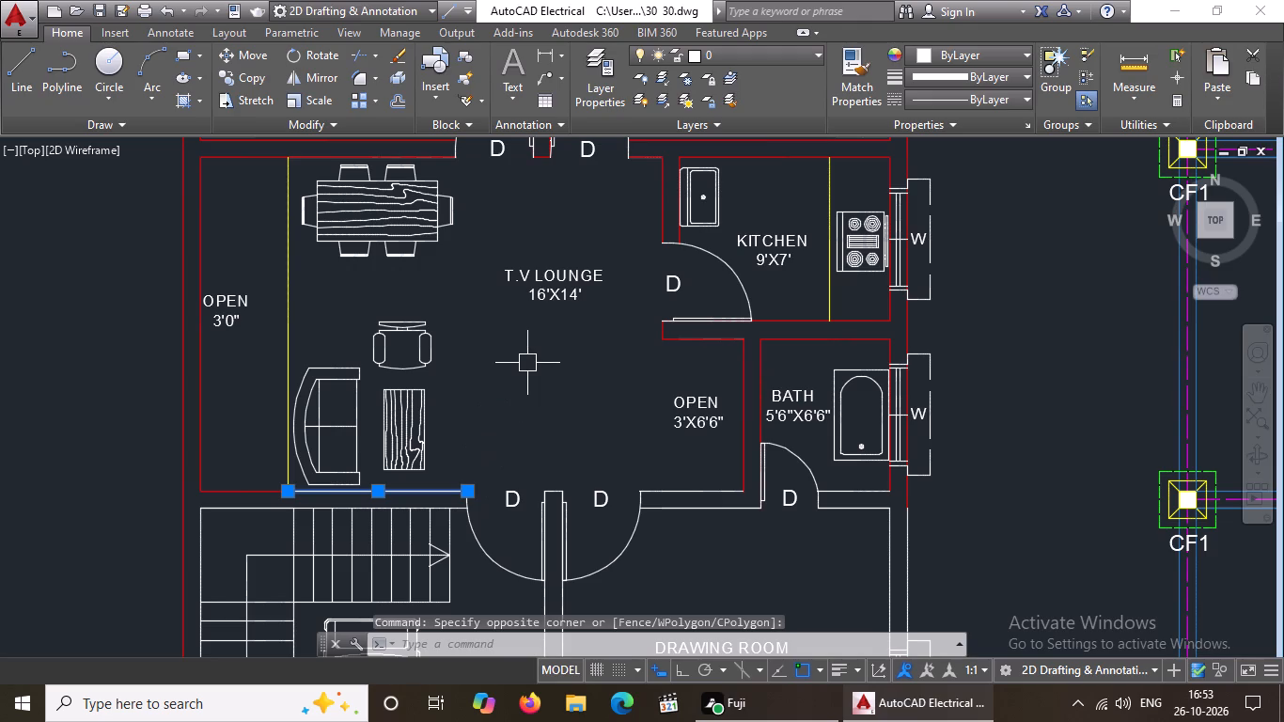
left_click(947, 51)
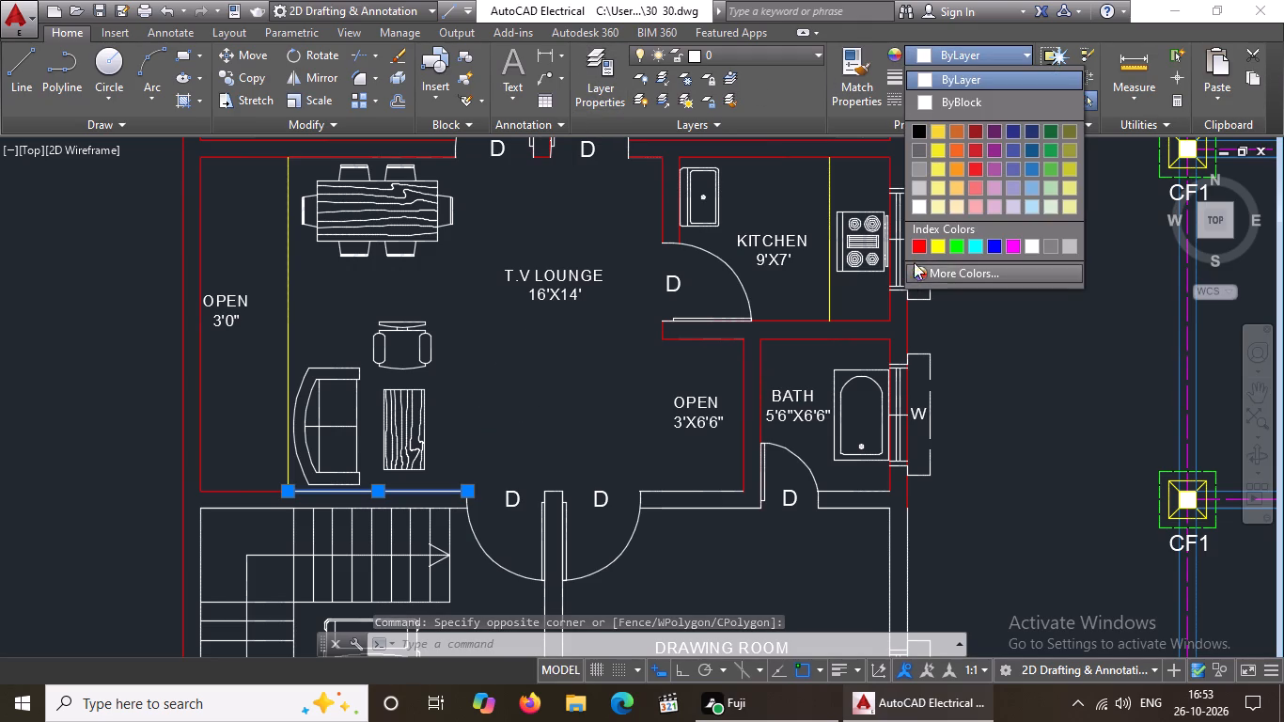
left_click(919, 246)
Recolour all lines of the wall between the staircase and the T.V lounge, including its stair-side face and door end, to red.
left_click(119, 490)
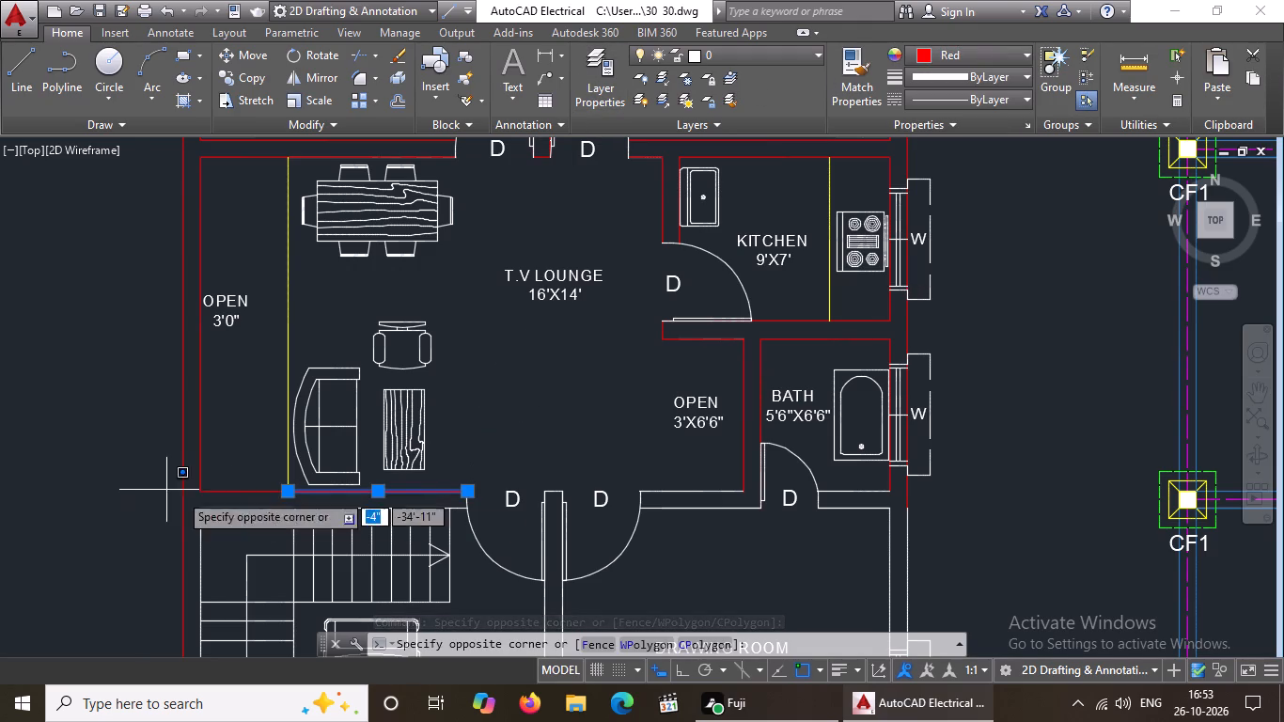
left_click(501, 519)
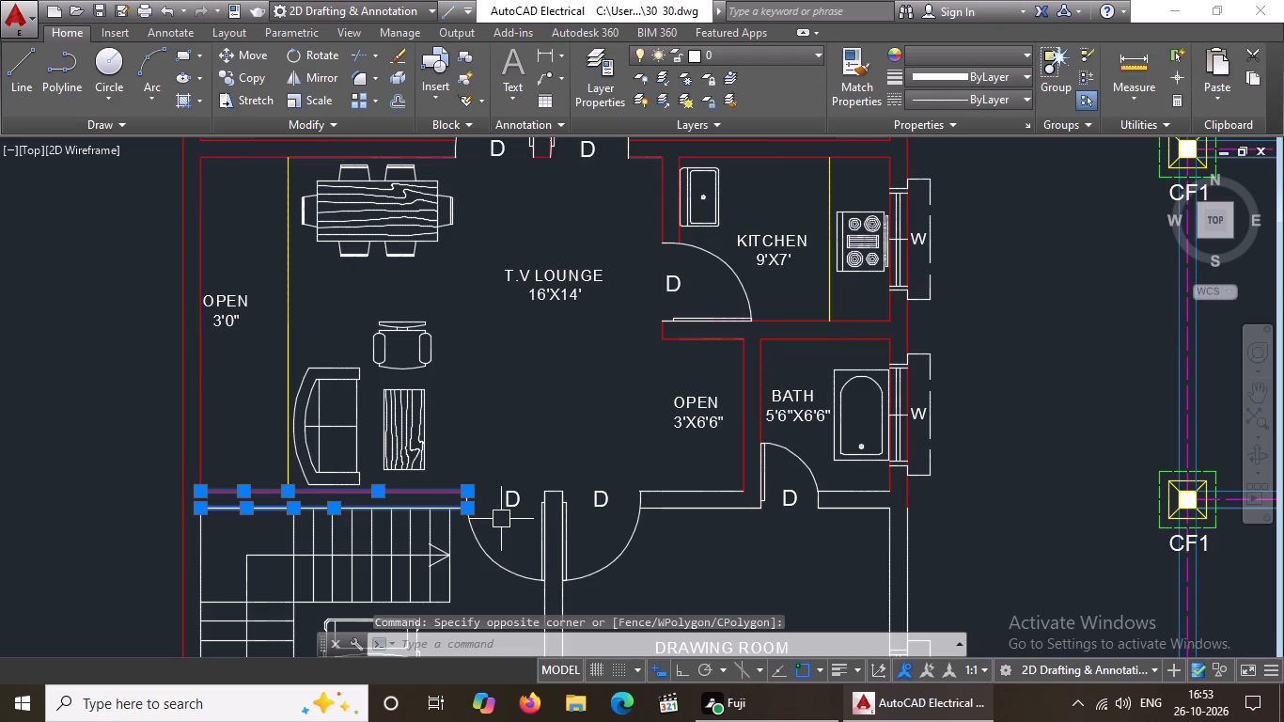
left_click(992, 56)
left_click(912, 240)
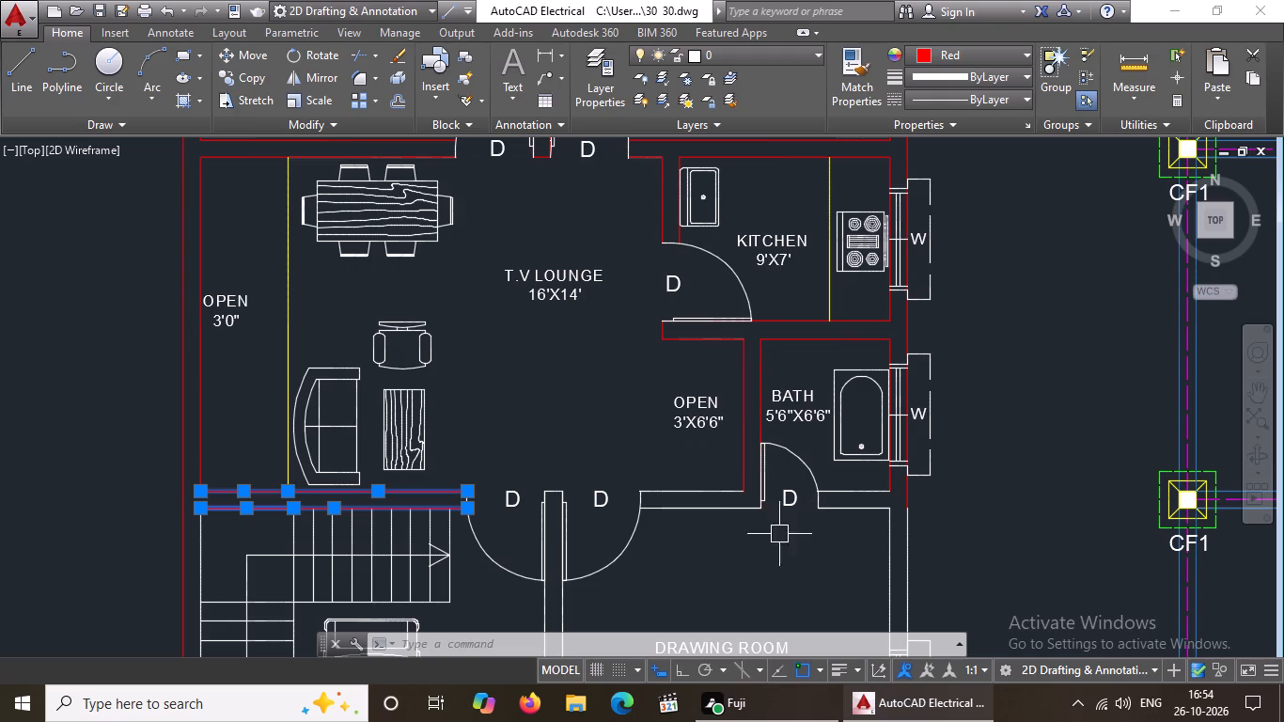
Recolour the wall lines between the OPEN 3'X6'6" area and the drawing room, up to the bath door, to red.
left_click(627, 469)
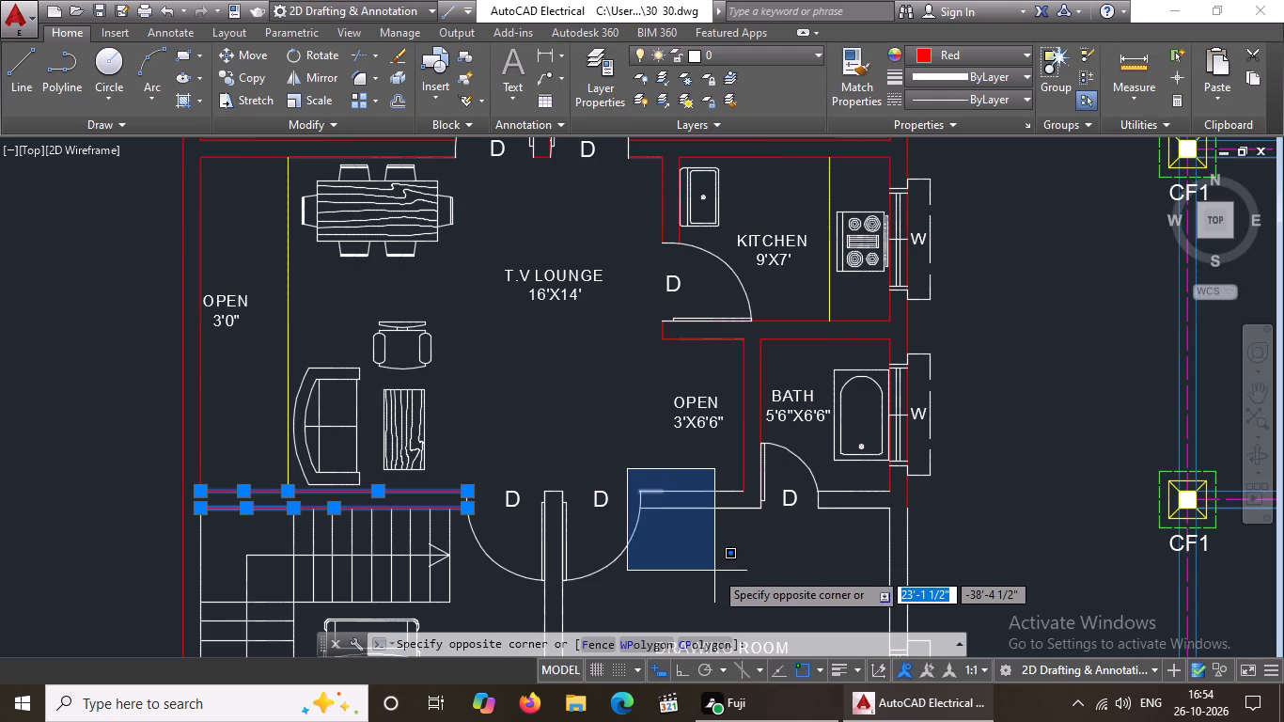
left_click(777, 544)
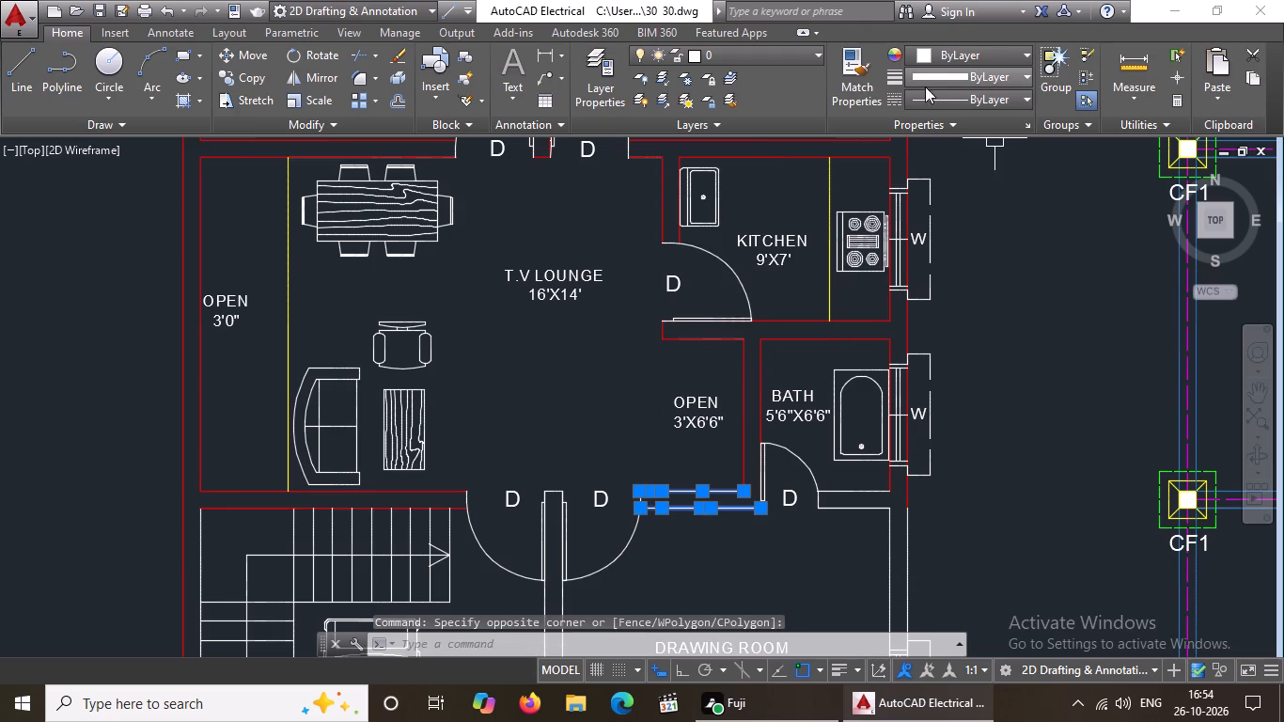
left_click(963, 56)
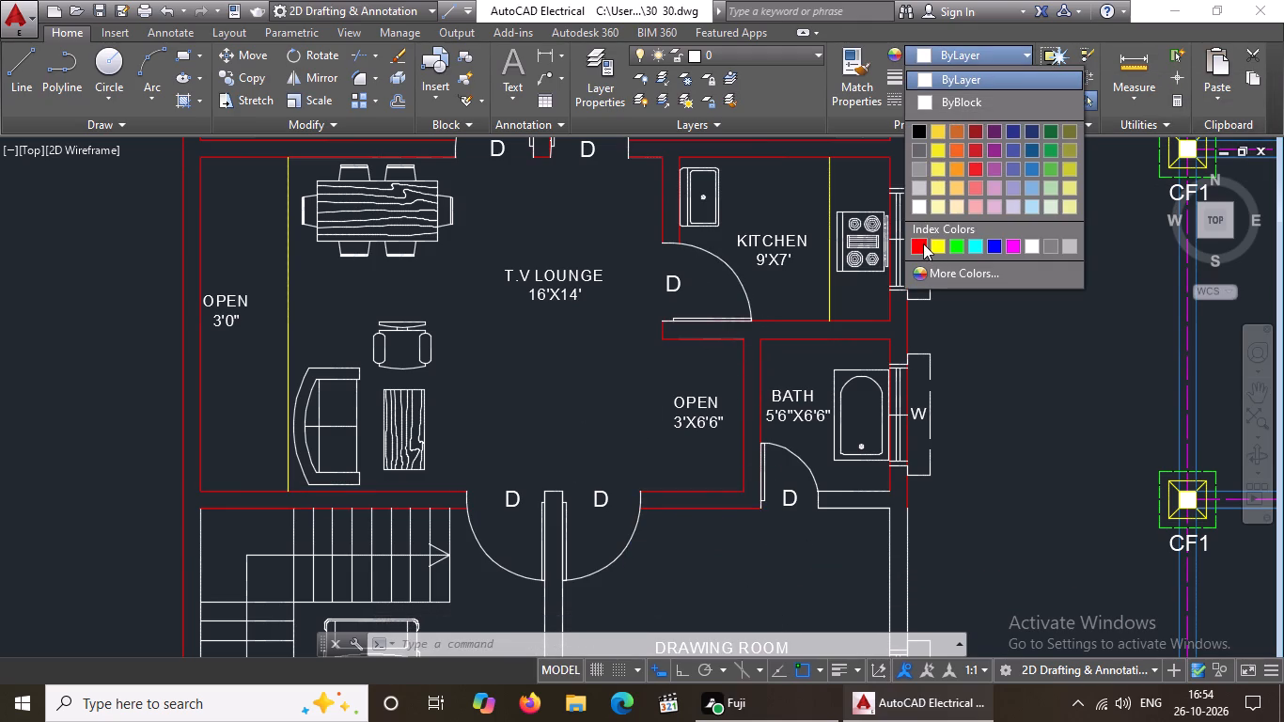
left_click(923, 243)
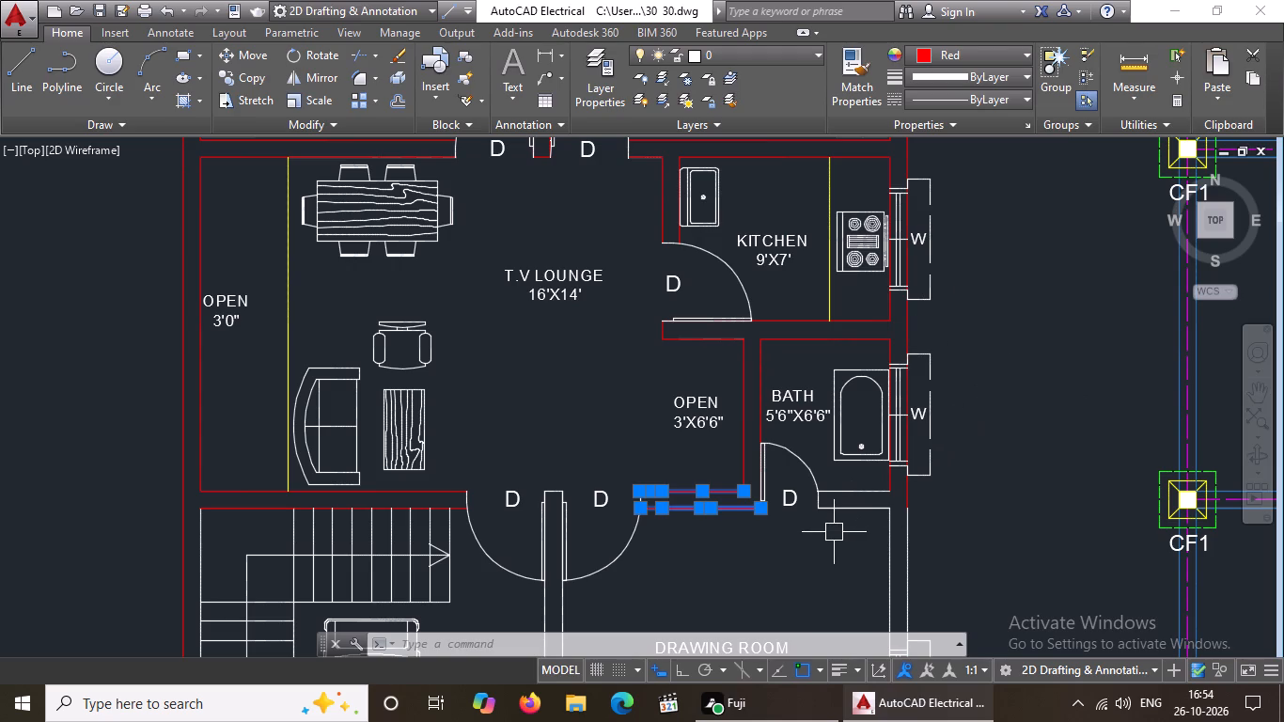
Recolour the two wall lines between the bath and the drawing room, from the bath door to the outer wall, to red.
left_click(810, 449)
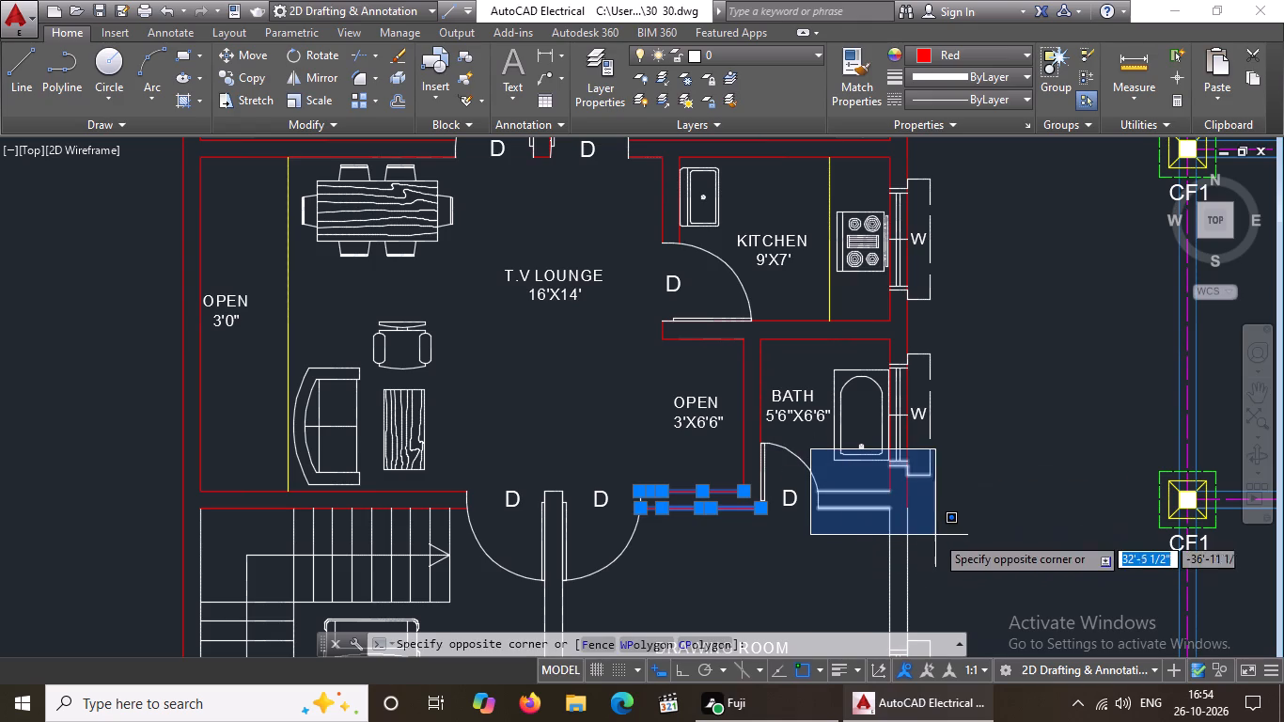
left_click(808, 447)
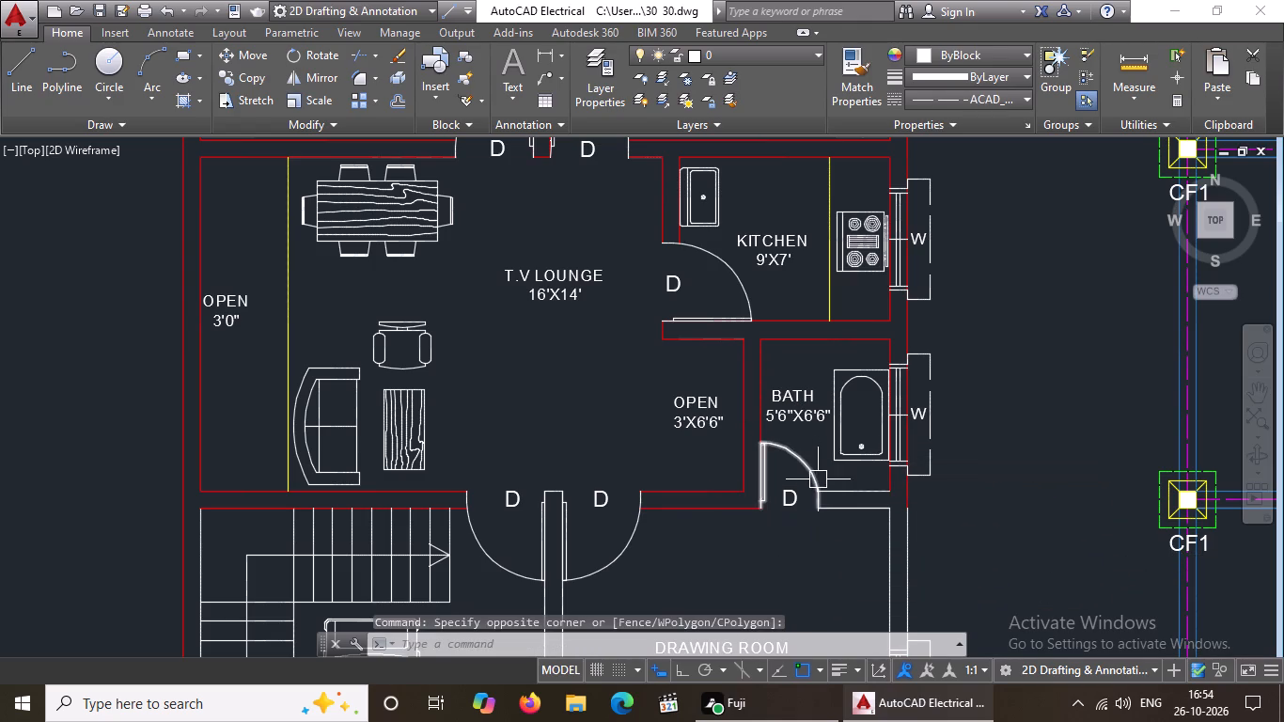
scroll(795, 472, "up", 1)
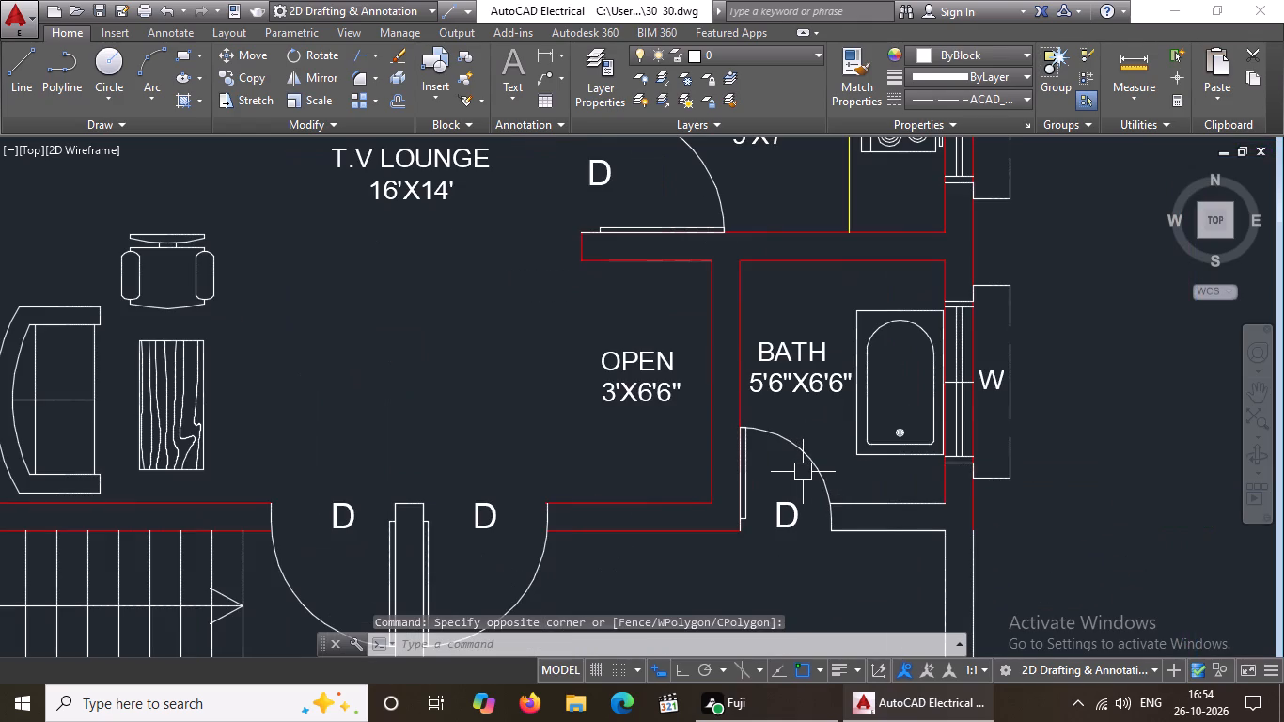
left_click(803, 472)
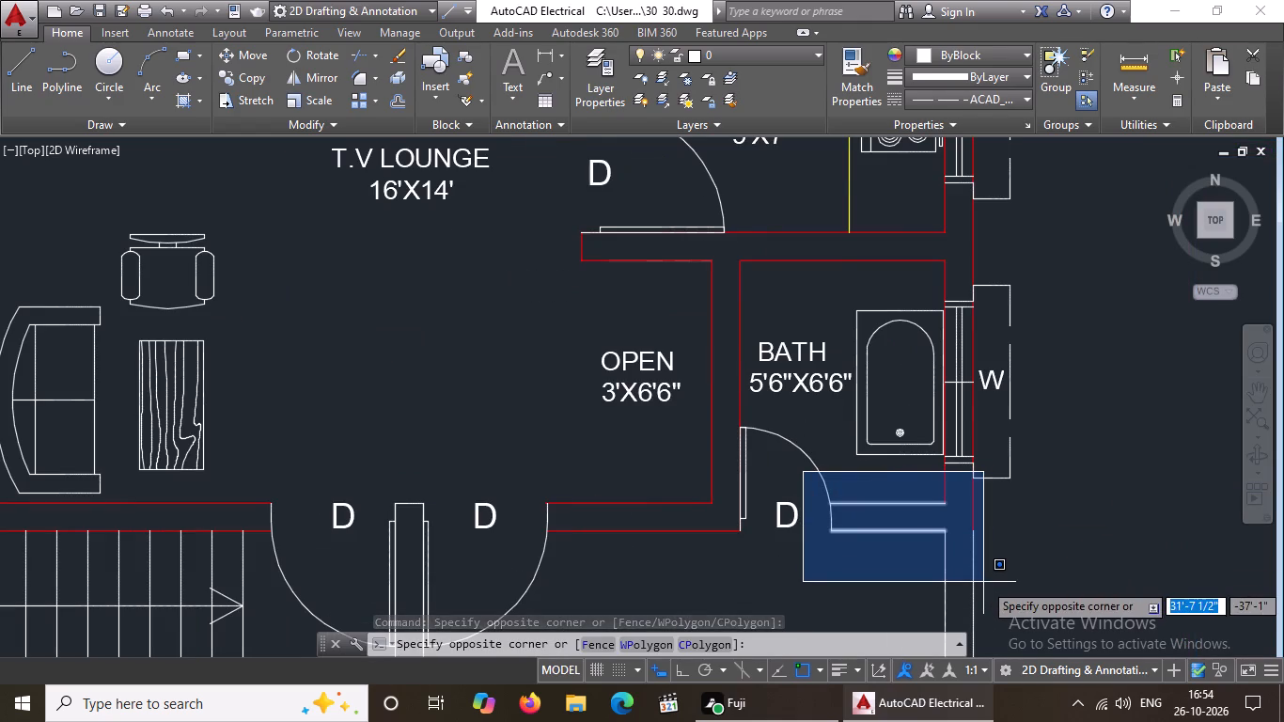
left_click(983, 582)
left_click(941, 55)
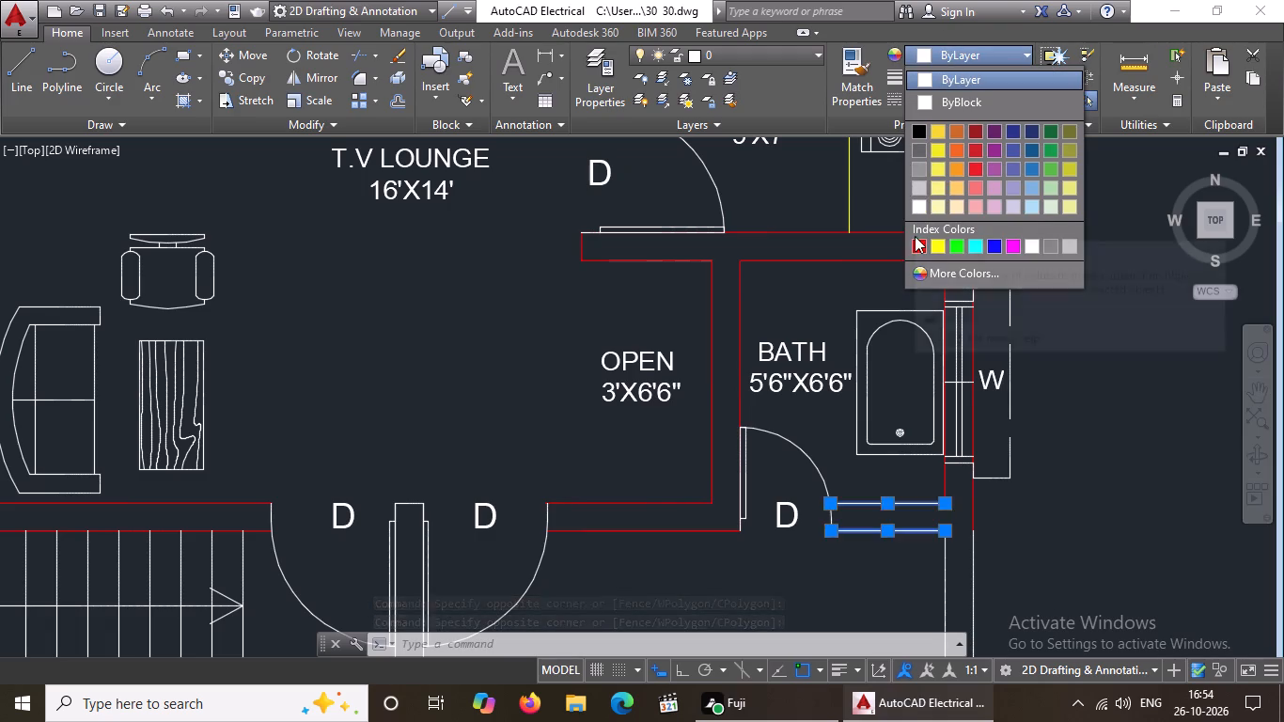
left_click(915, 240)
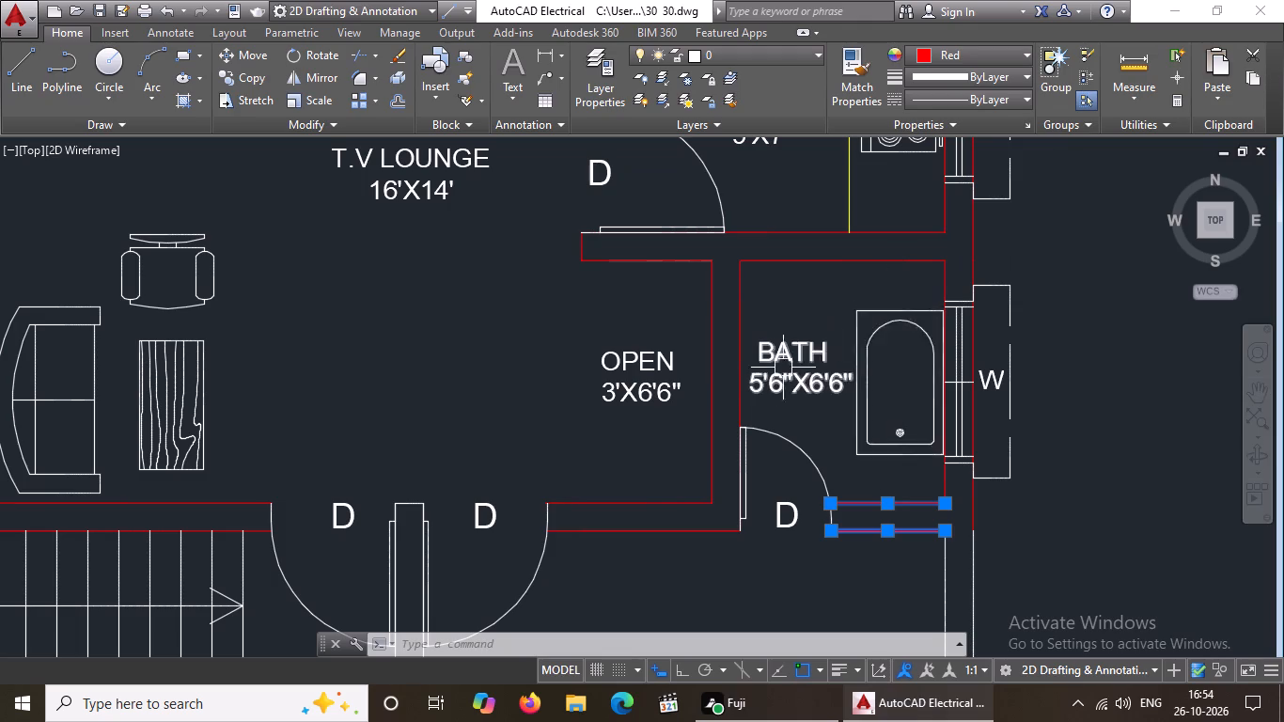
Recolour the inner line of the outer wall beside the staircase in the car porch to red.
scroll(873, 359, "down", 3)
scroll(615, 475, "up", 2)
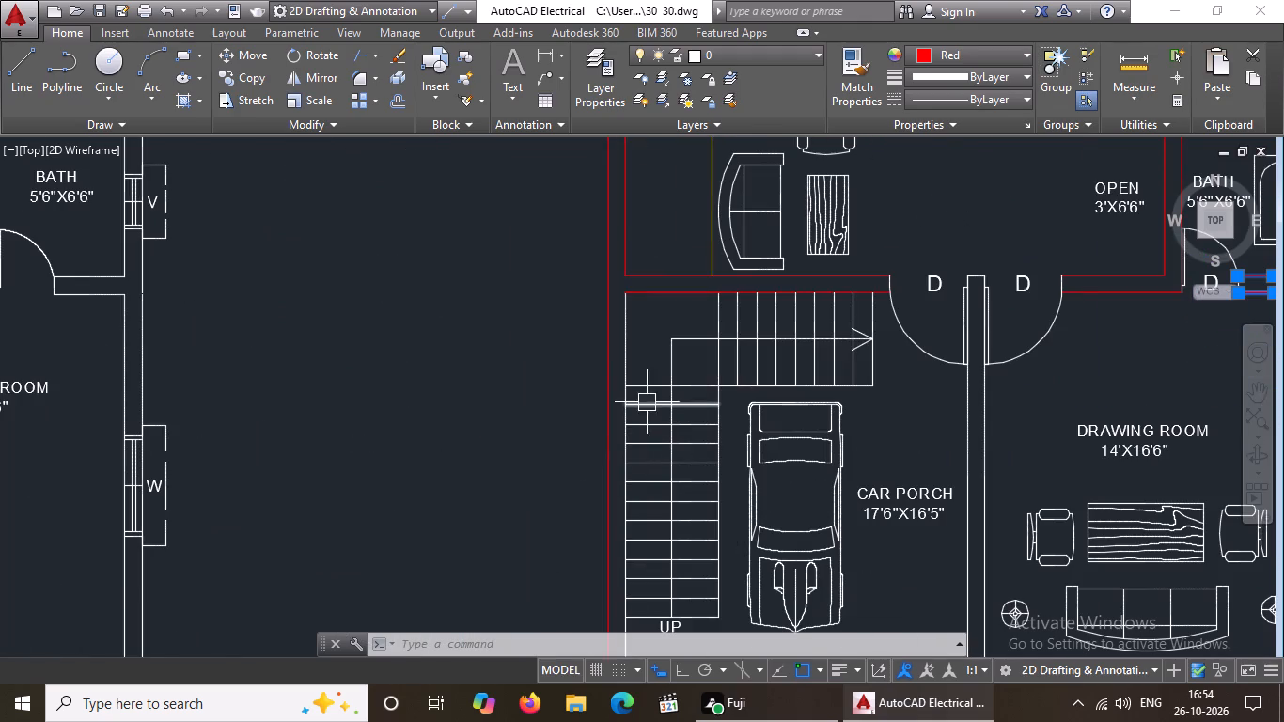
left_click(629, 363)
left_click(939, 52)
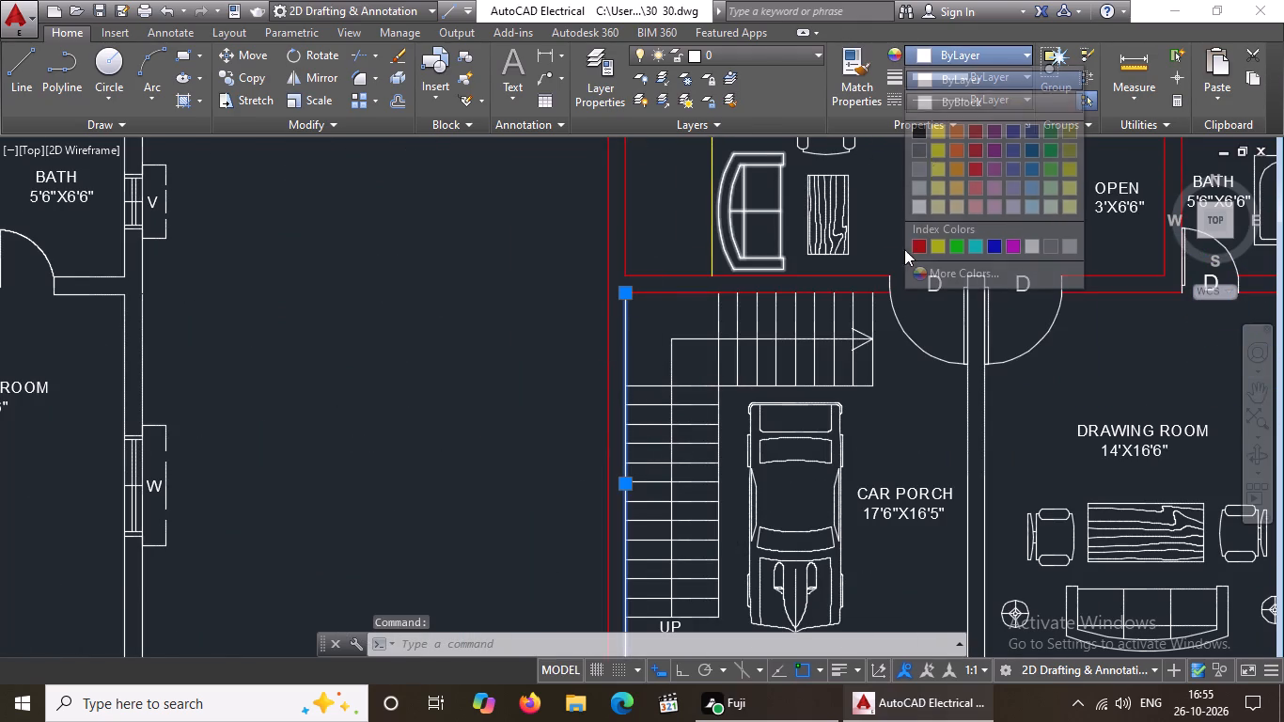
left_click(916, 243)
Recolour the short front wall beside the gate to red, including its outer line, inner line and gate-side end.
scroll(666, 345, "down", 3)
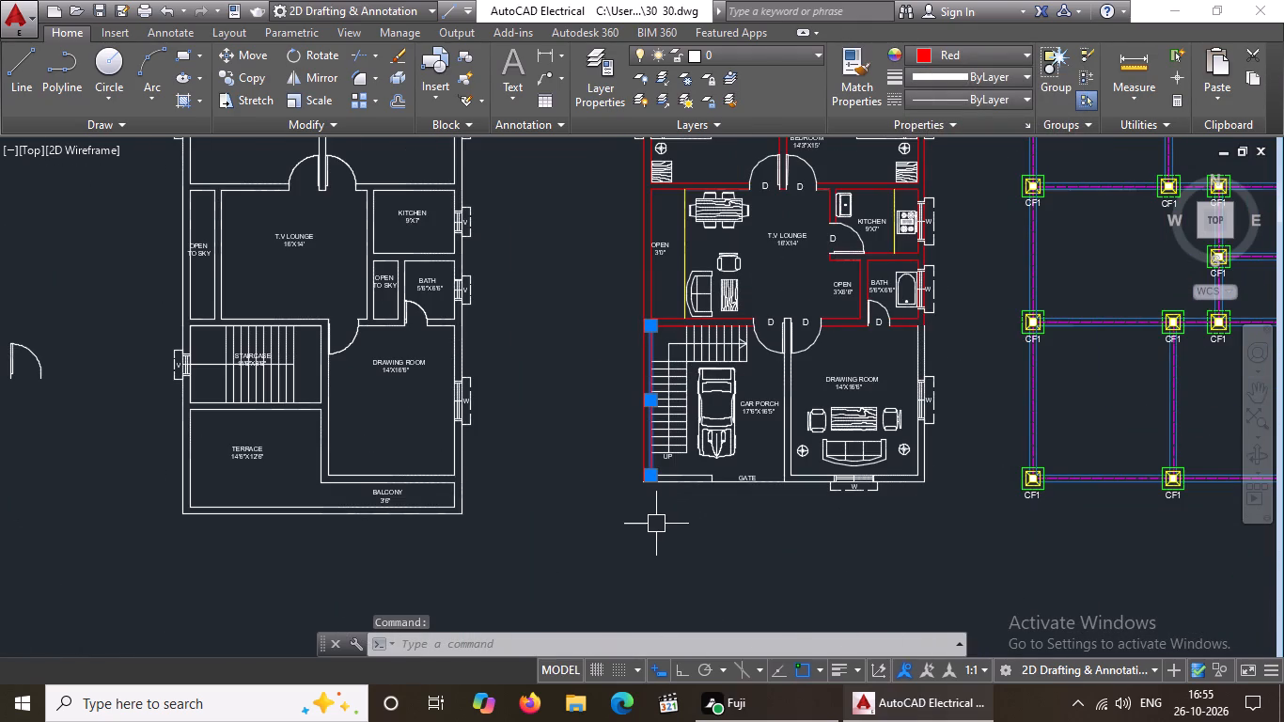
scroll(674, 512, "up", 1)
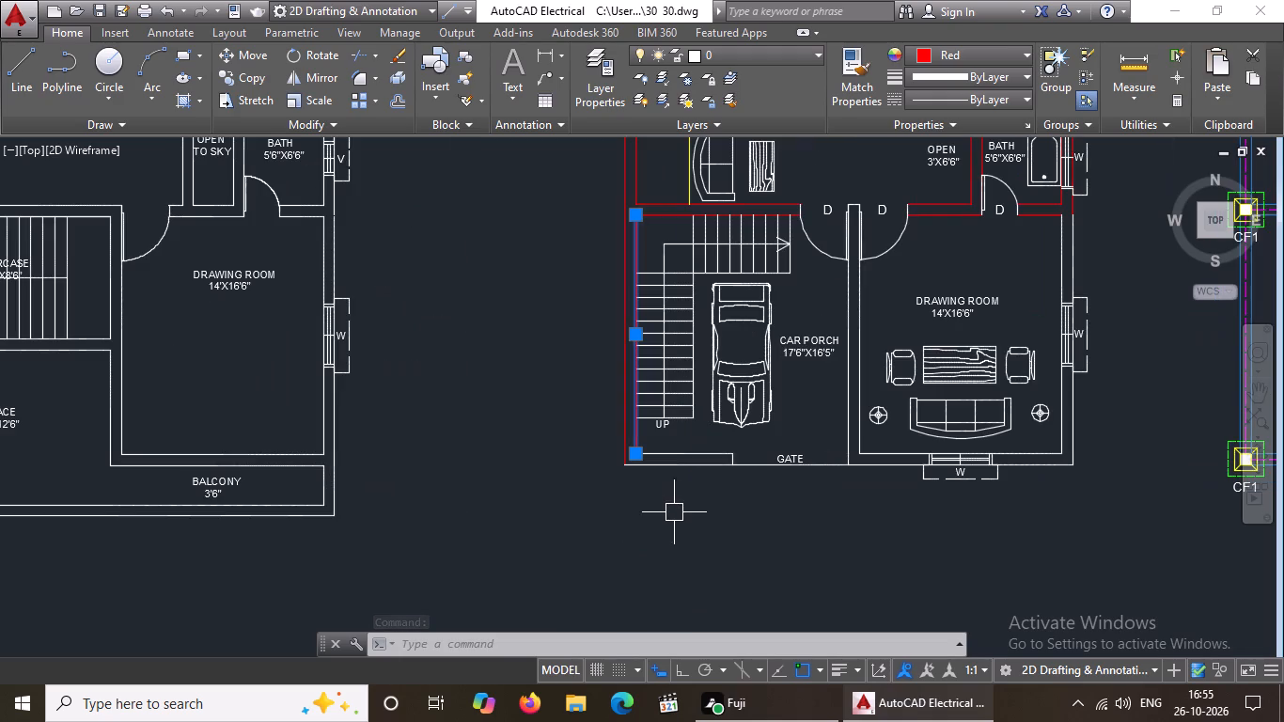
left_click(665, 470)
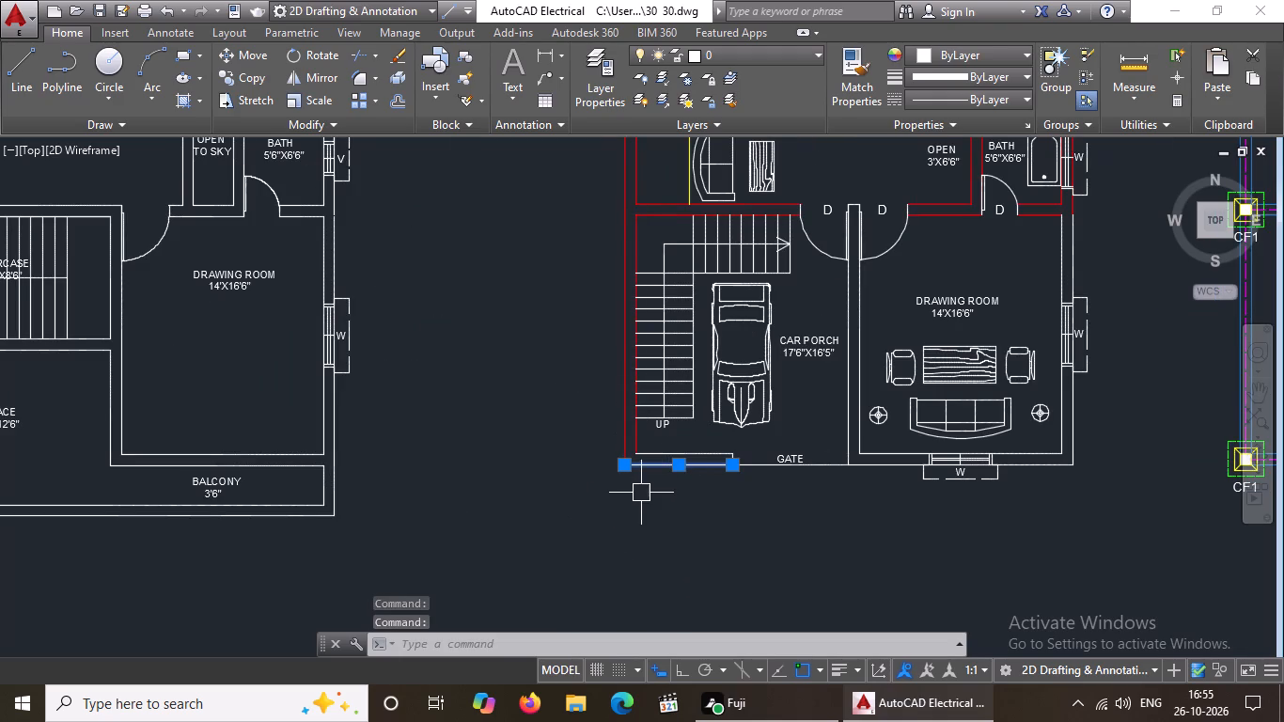
scroll(641, 492, "up", 2)
left_click(941, 46)
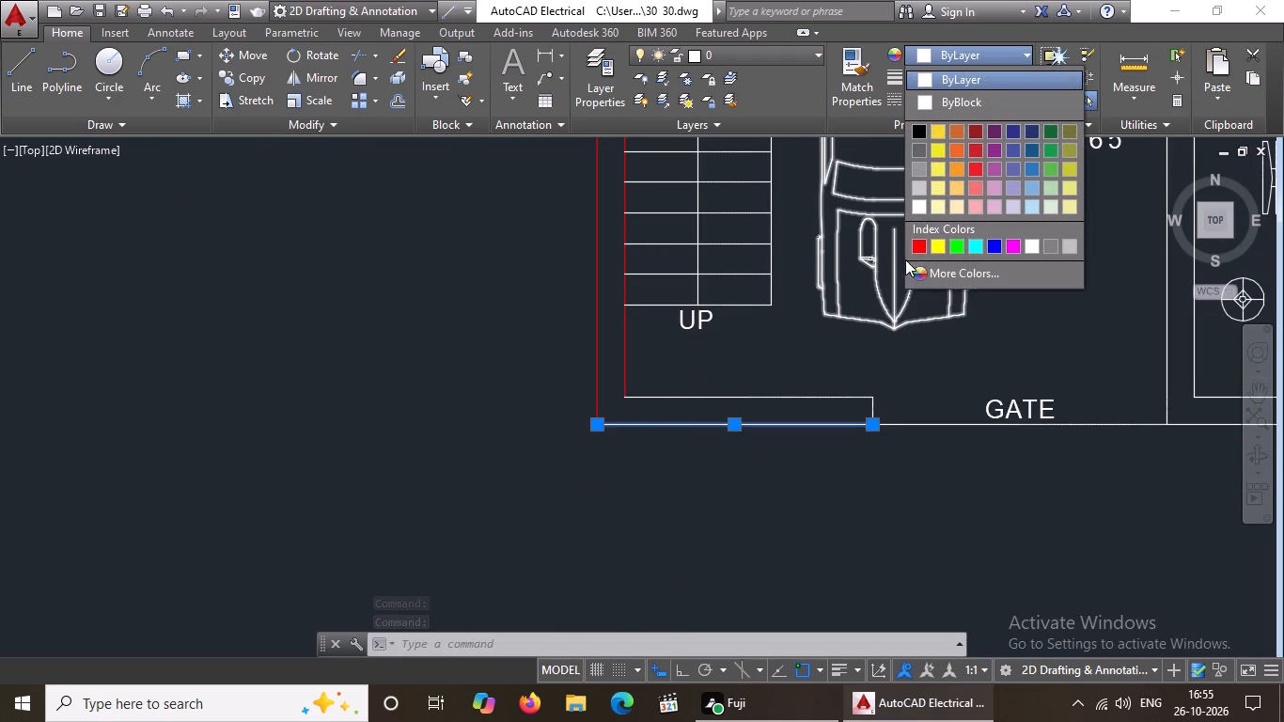
left_click(918, 247)
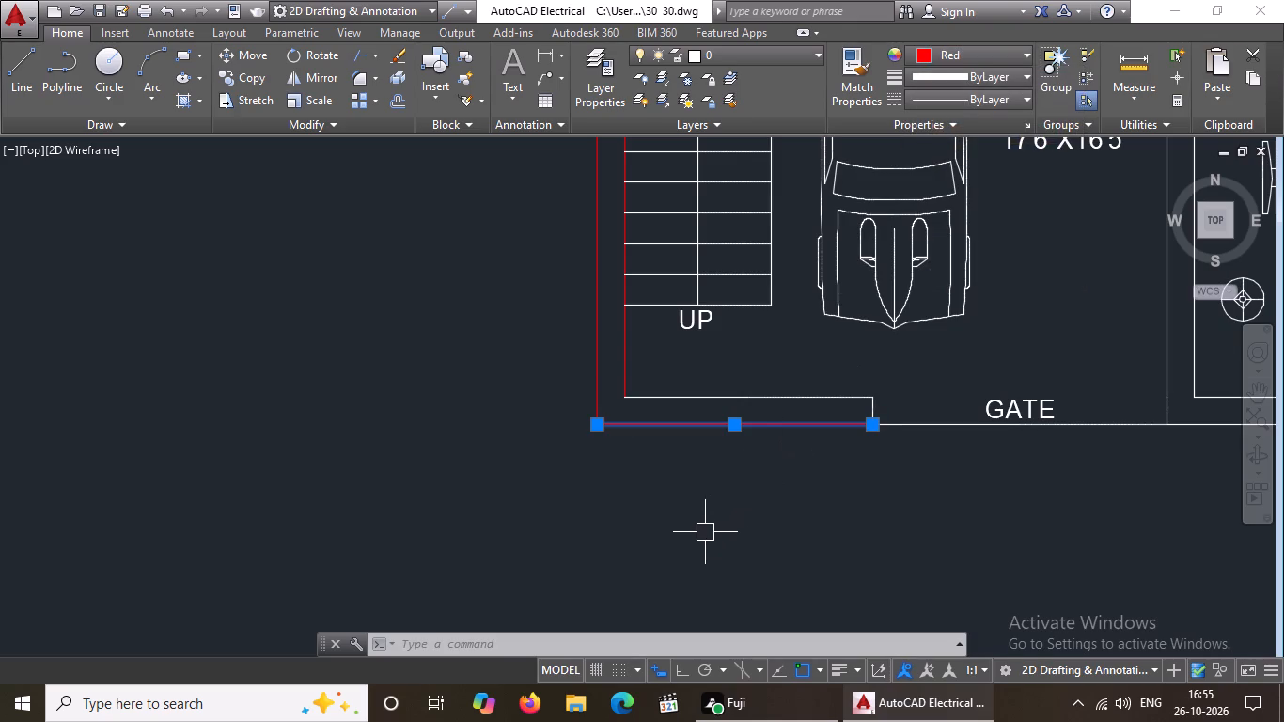
left_click(739, 401)
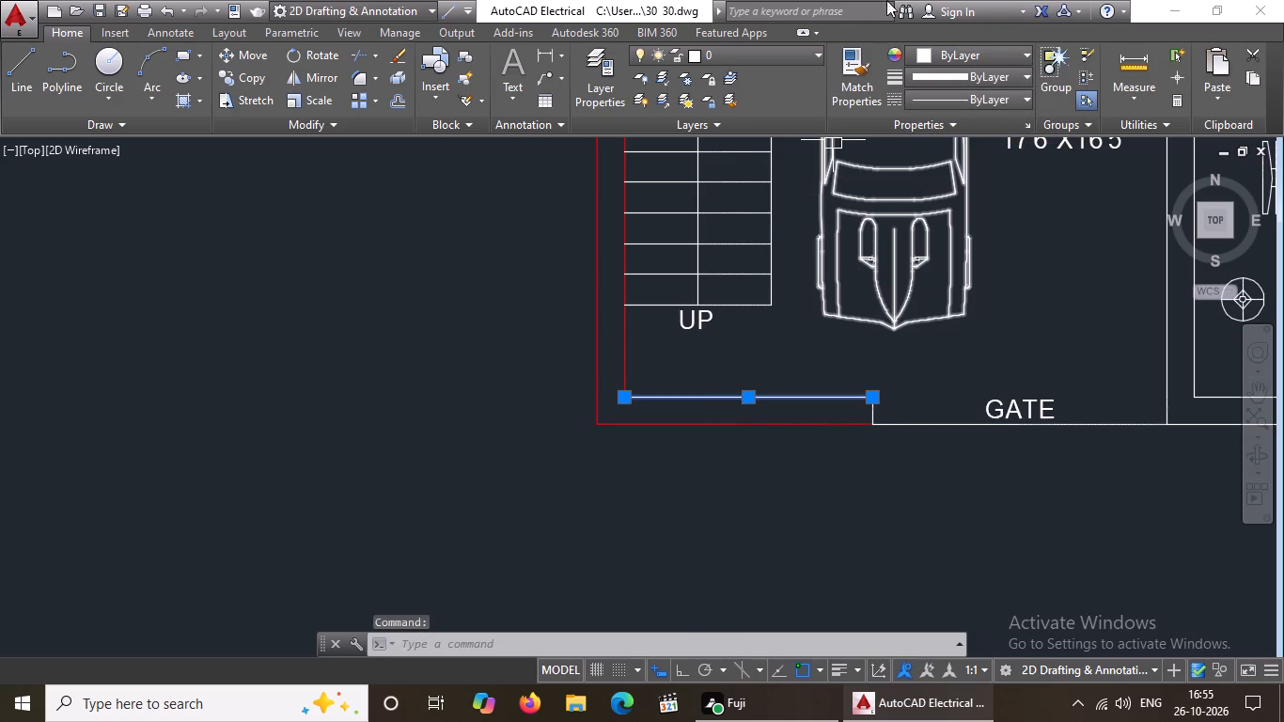
left_click(938, 55)
left_click(918, 245)
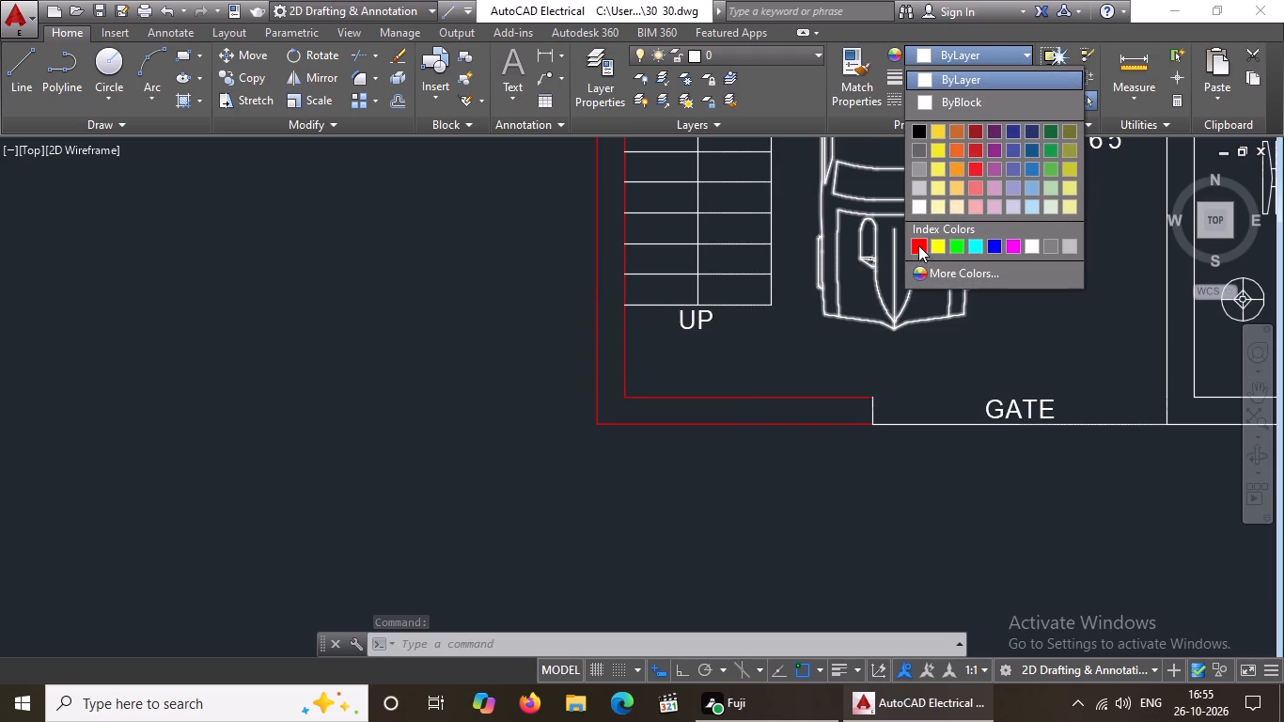
left_click(832, 376)
left_click(897, 448)
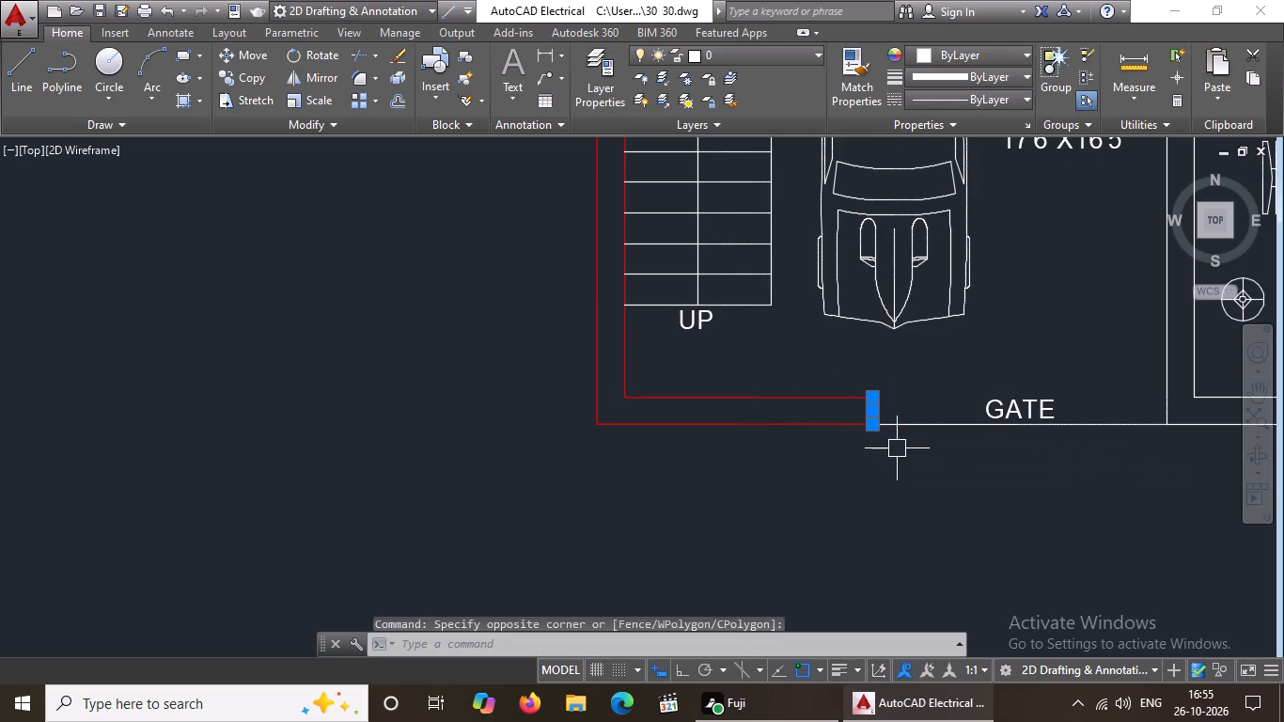
left_click(994, 50)
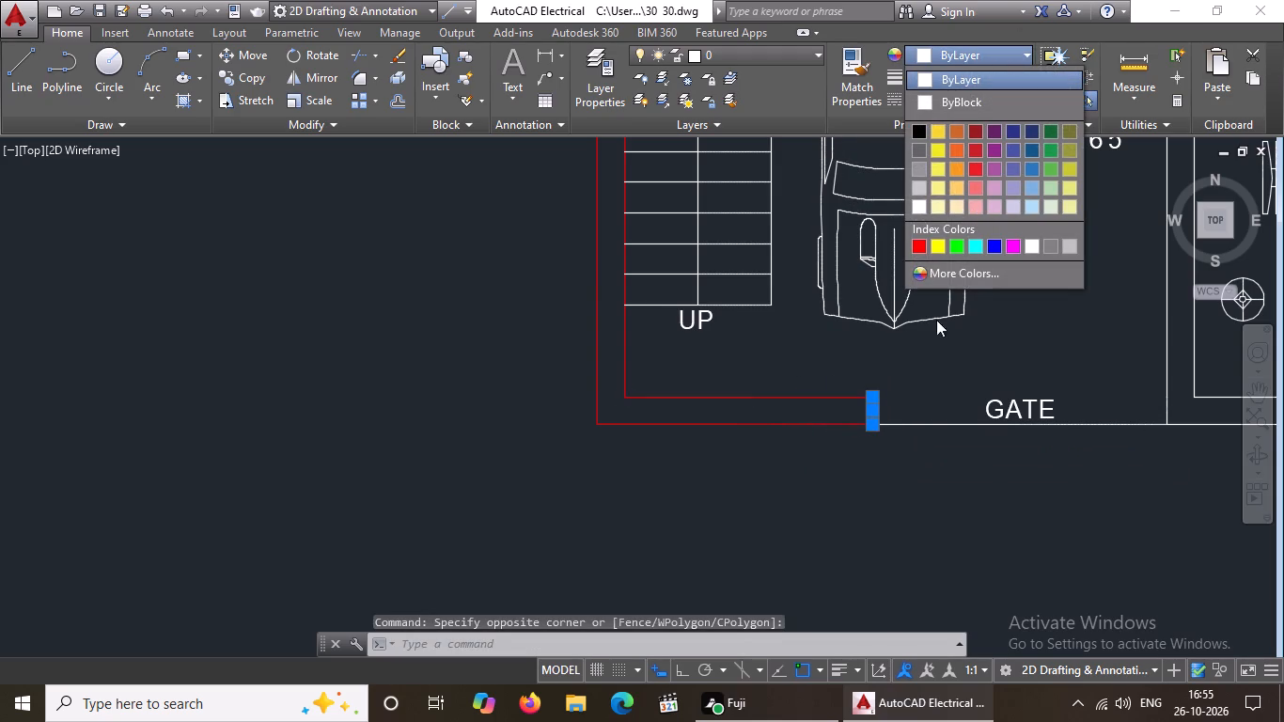
left_click(914, 242)
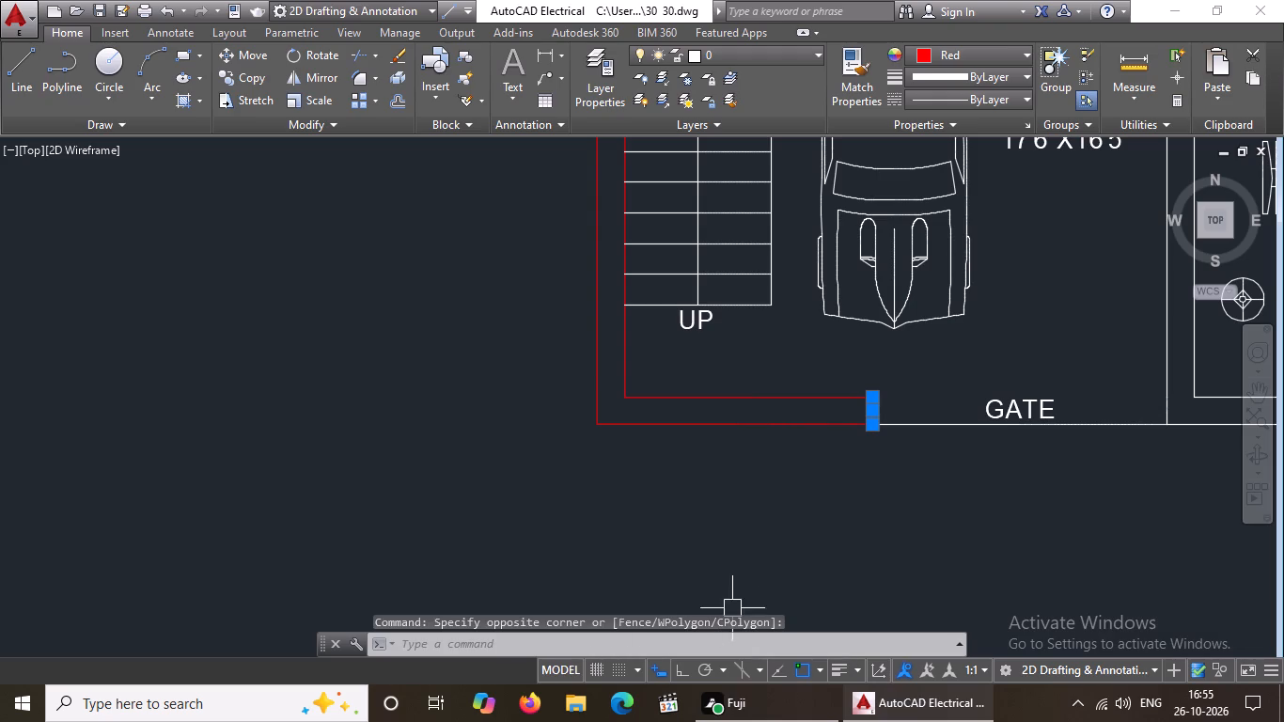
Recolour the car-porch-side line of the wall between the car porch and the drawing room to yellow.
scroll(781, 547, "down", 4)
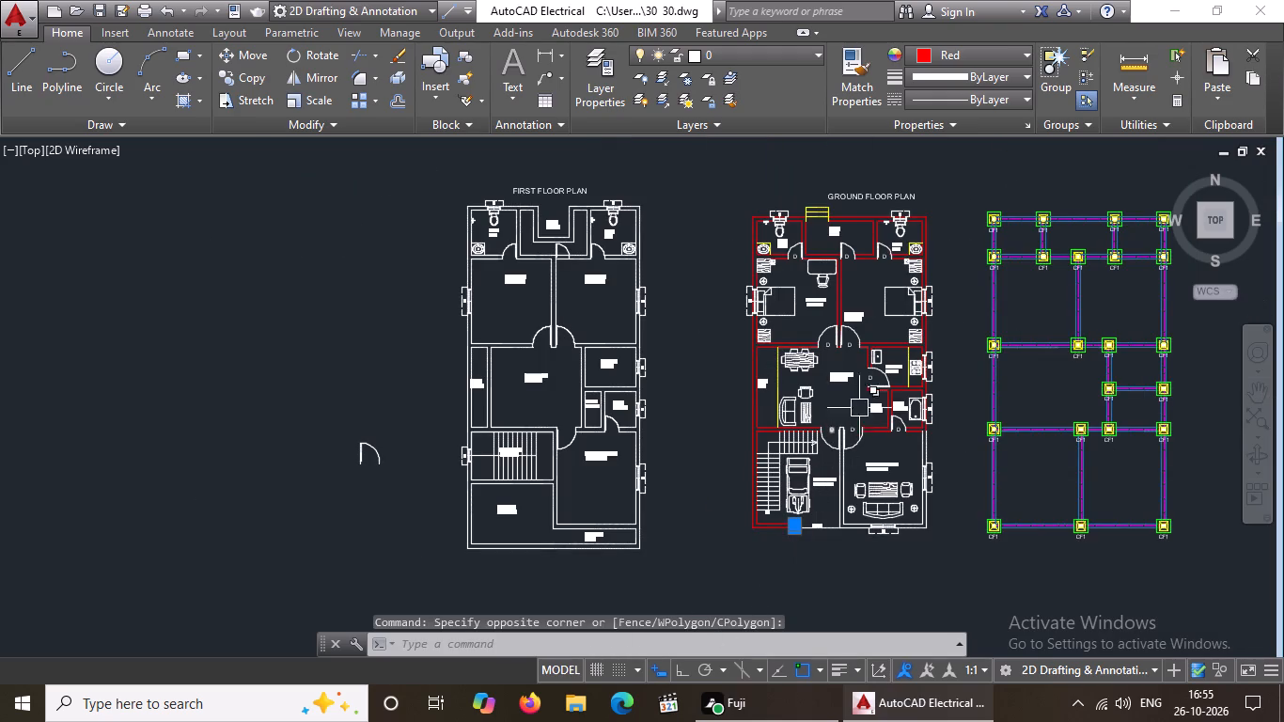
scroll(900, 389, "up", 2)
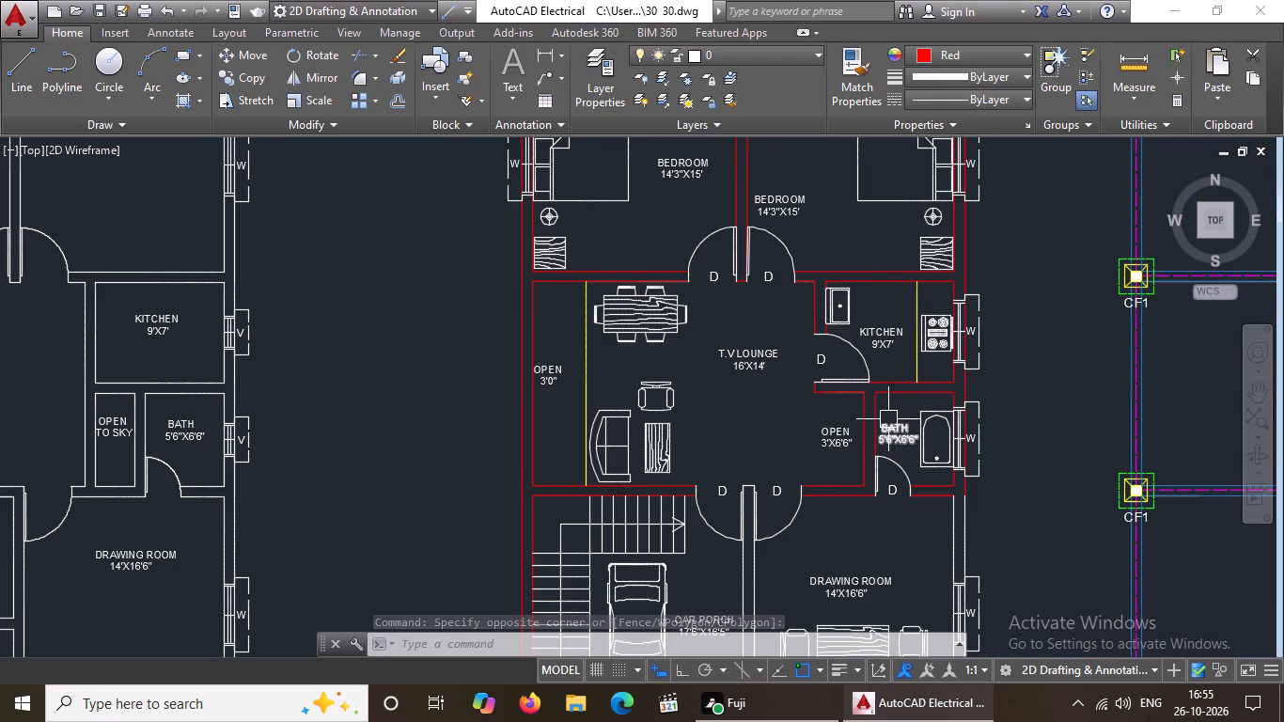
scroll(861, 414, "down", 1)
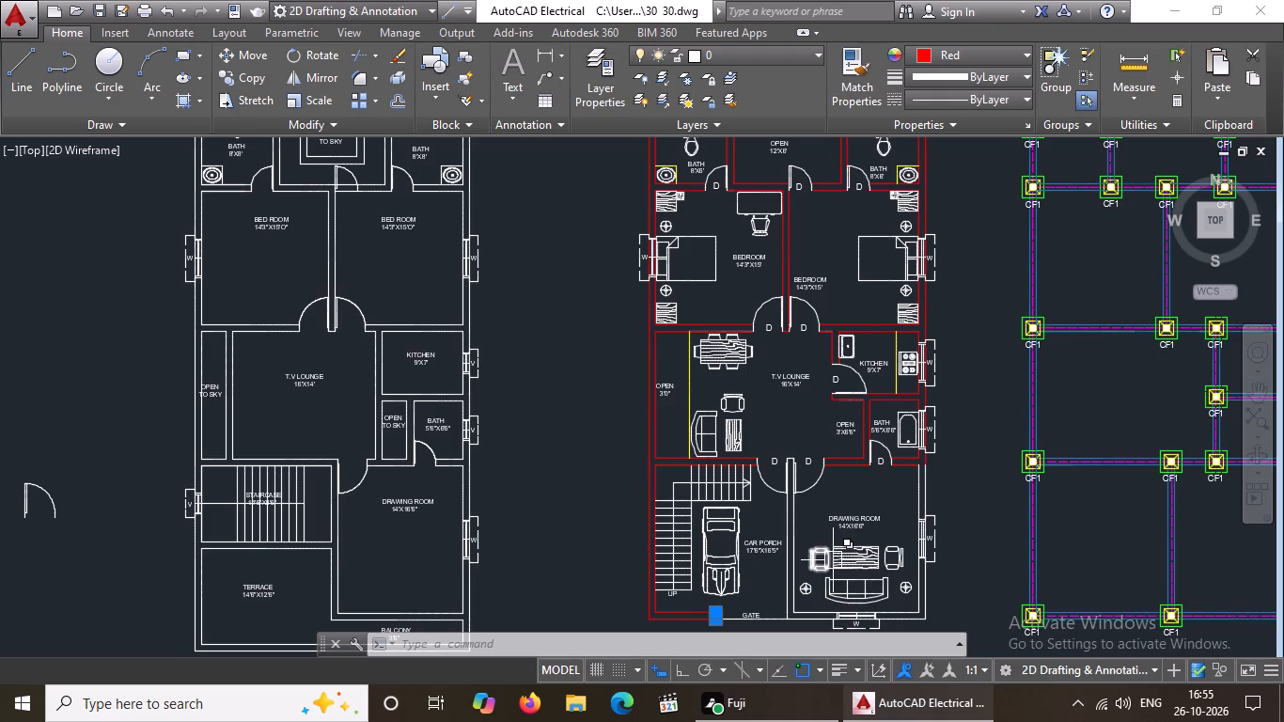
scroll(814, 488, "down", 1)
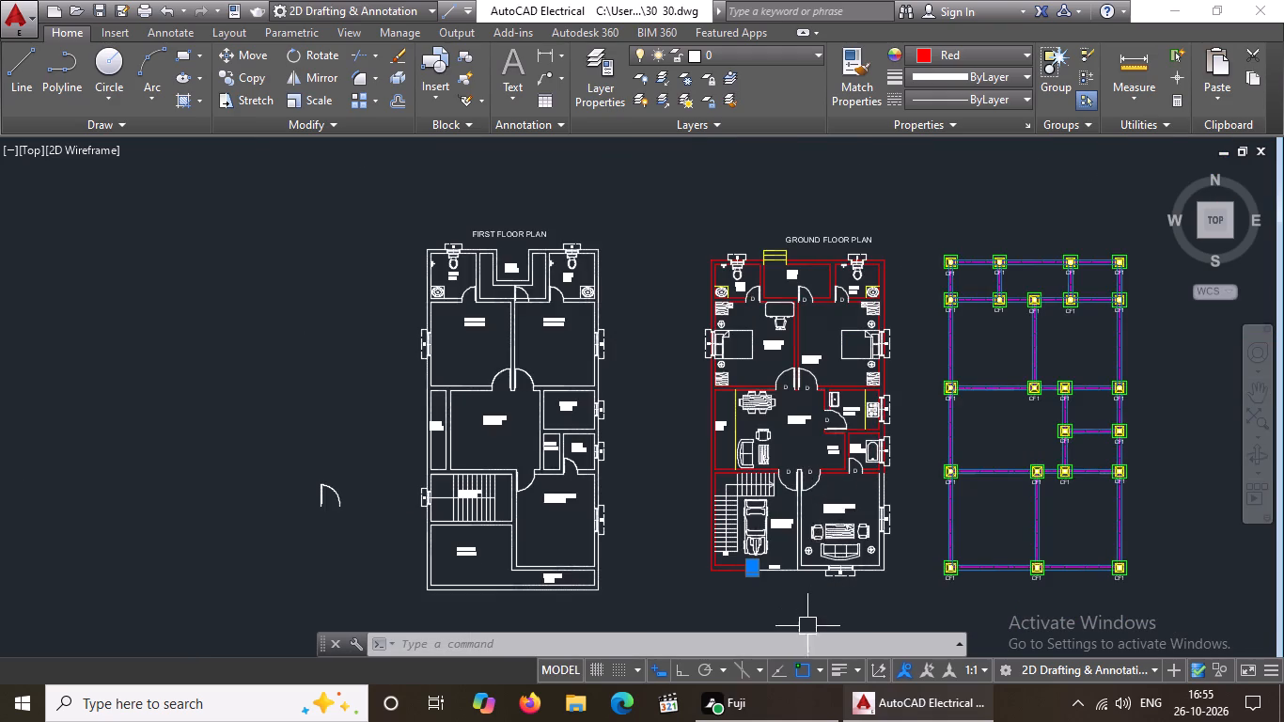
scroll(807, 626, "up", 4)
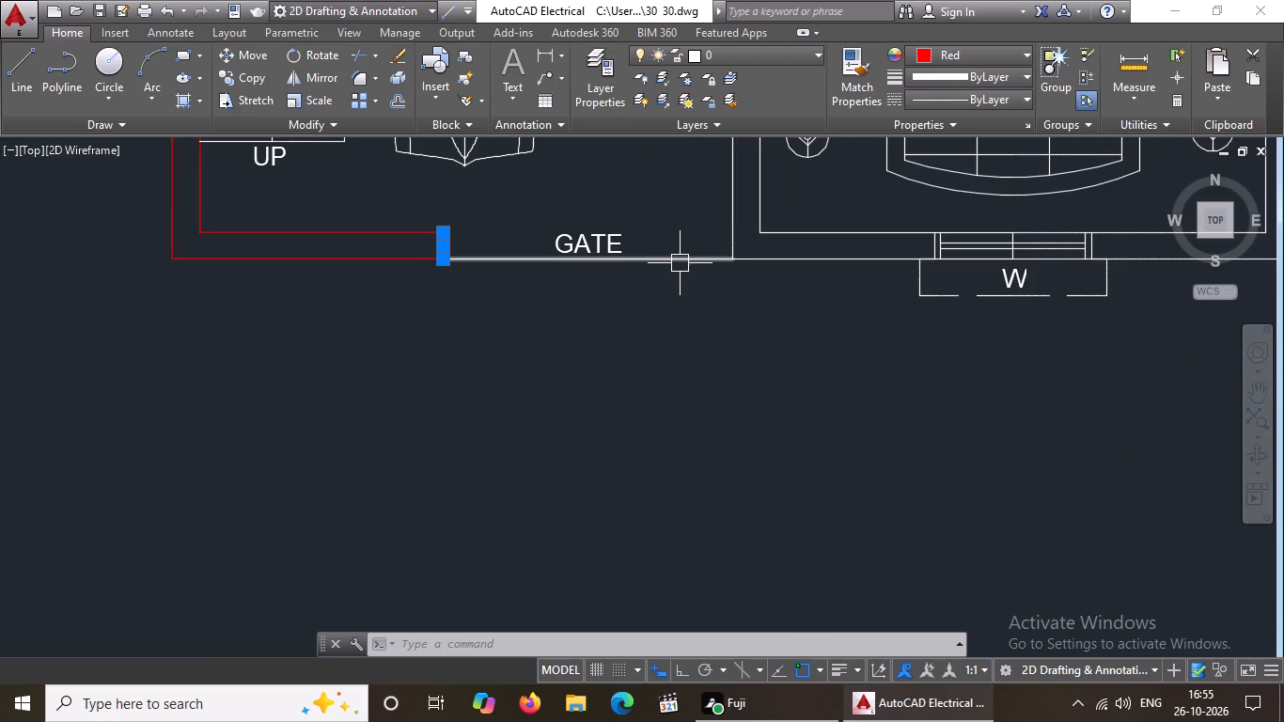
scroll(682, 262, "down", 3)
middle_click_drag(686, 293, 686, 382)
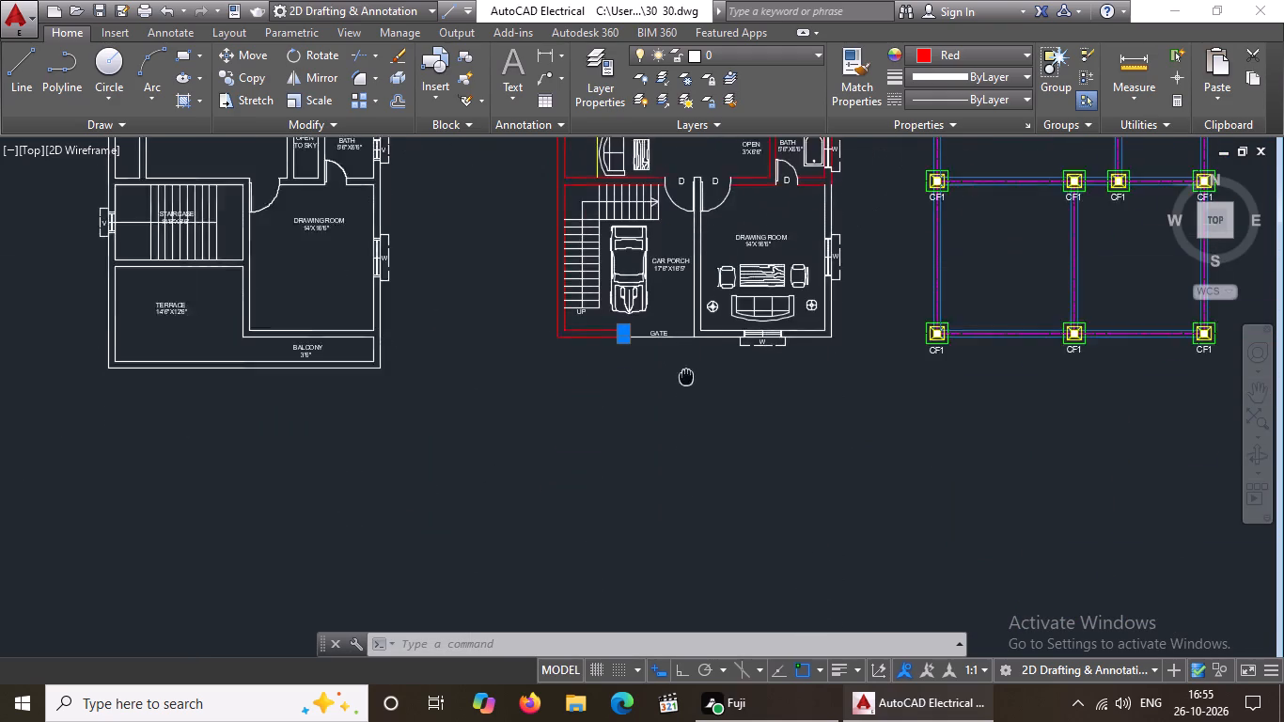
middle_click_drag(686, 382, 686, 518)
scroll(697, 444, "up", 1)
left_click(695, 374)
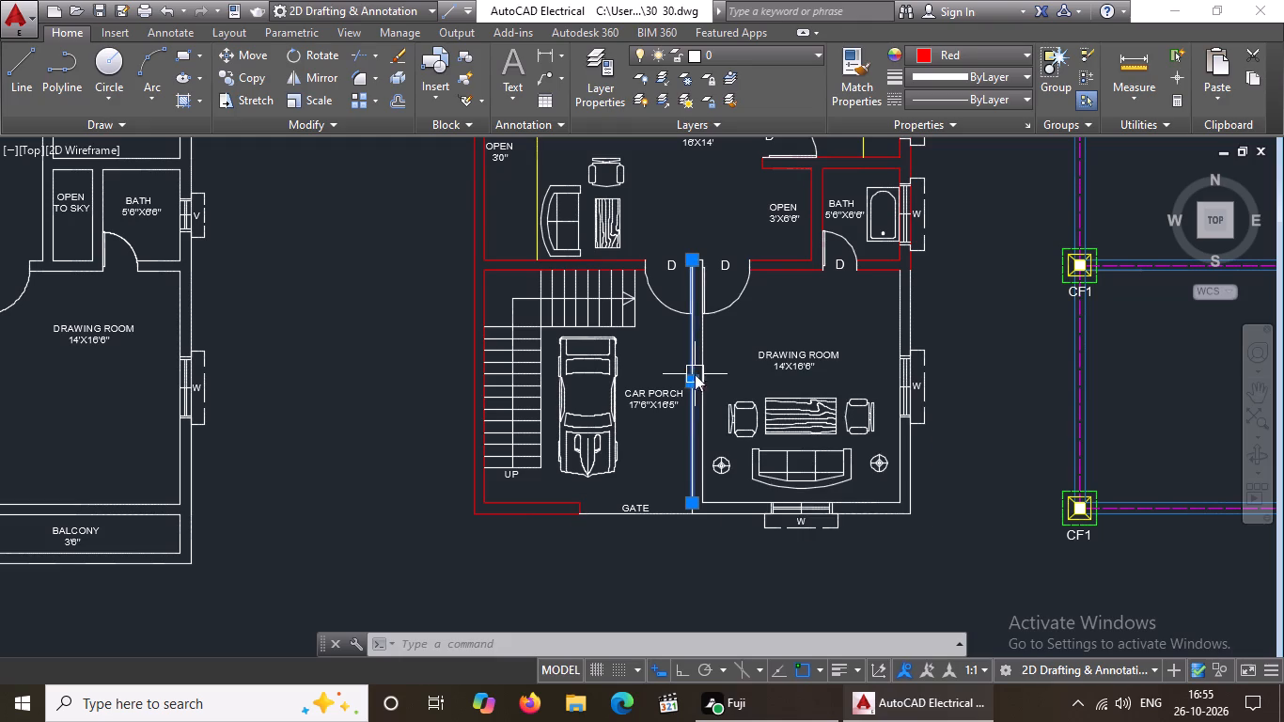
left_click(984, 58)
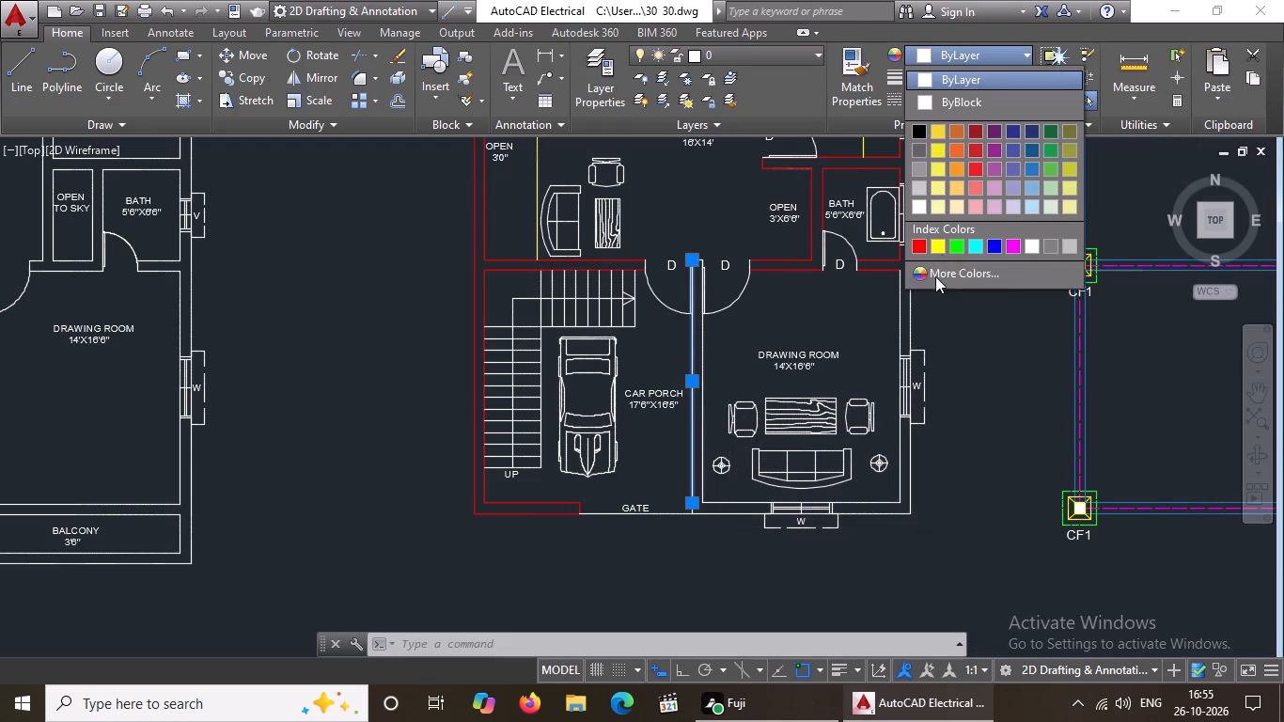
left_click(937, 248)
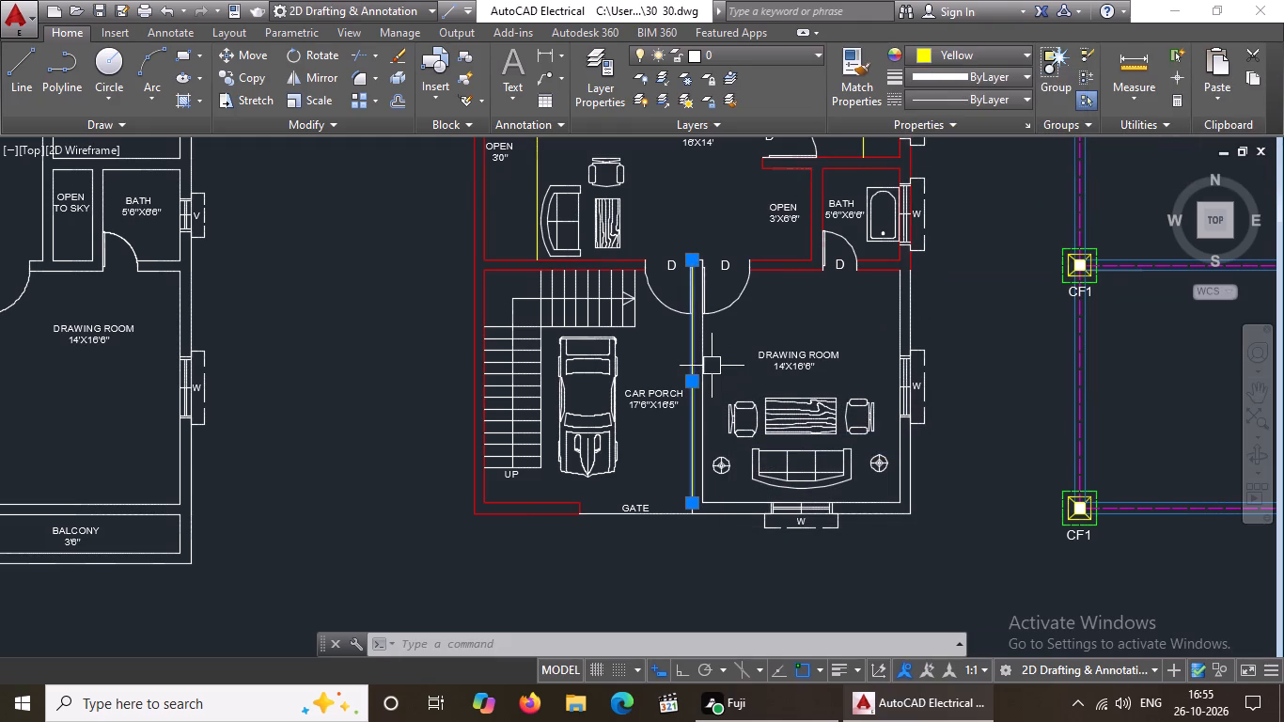
Recolour the wall between the car porch and the drawing room to red, including its short end between the doors and both long lines.
left_click(669, 218)
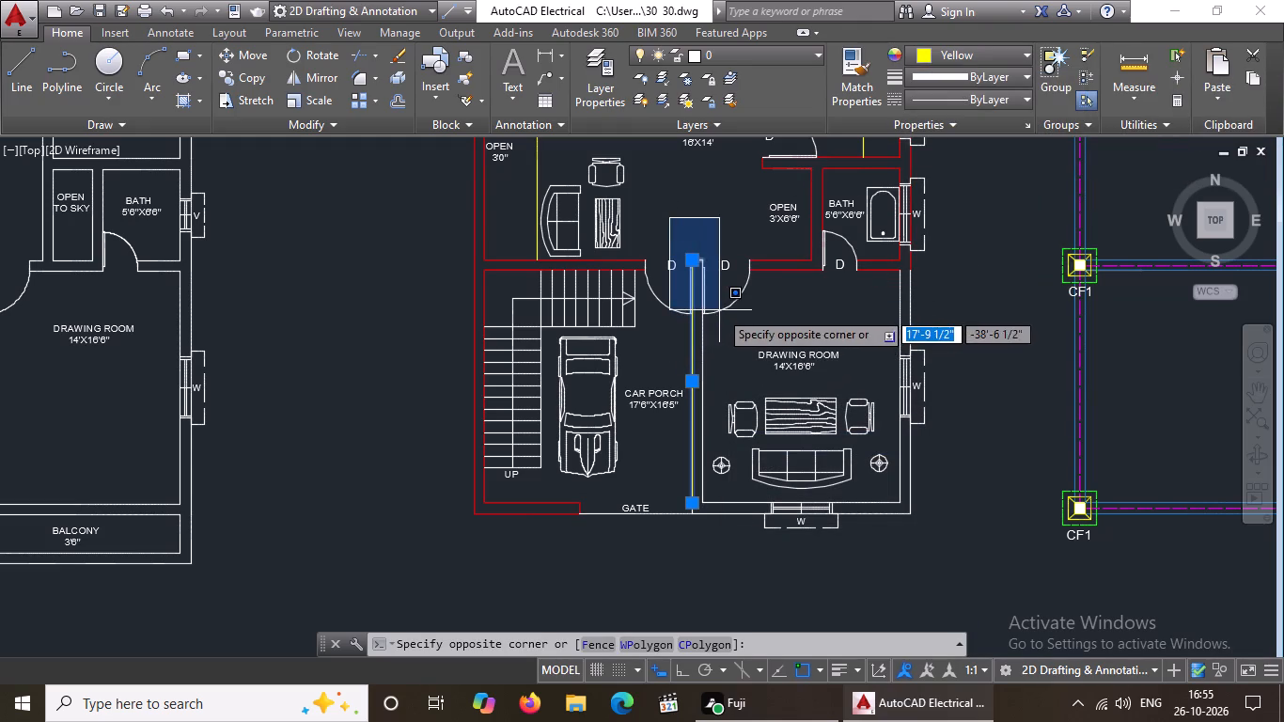
left_click(719, 310)
left_click(991, 46)
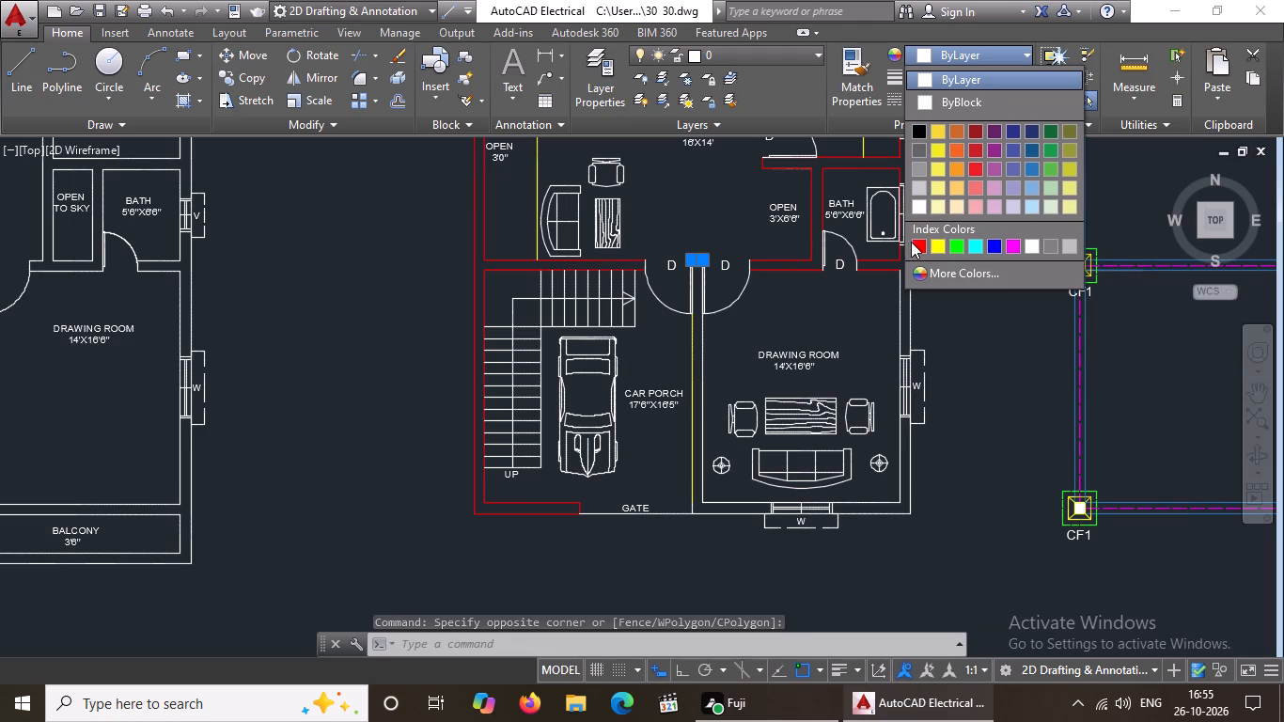
left_click(916, 240)
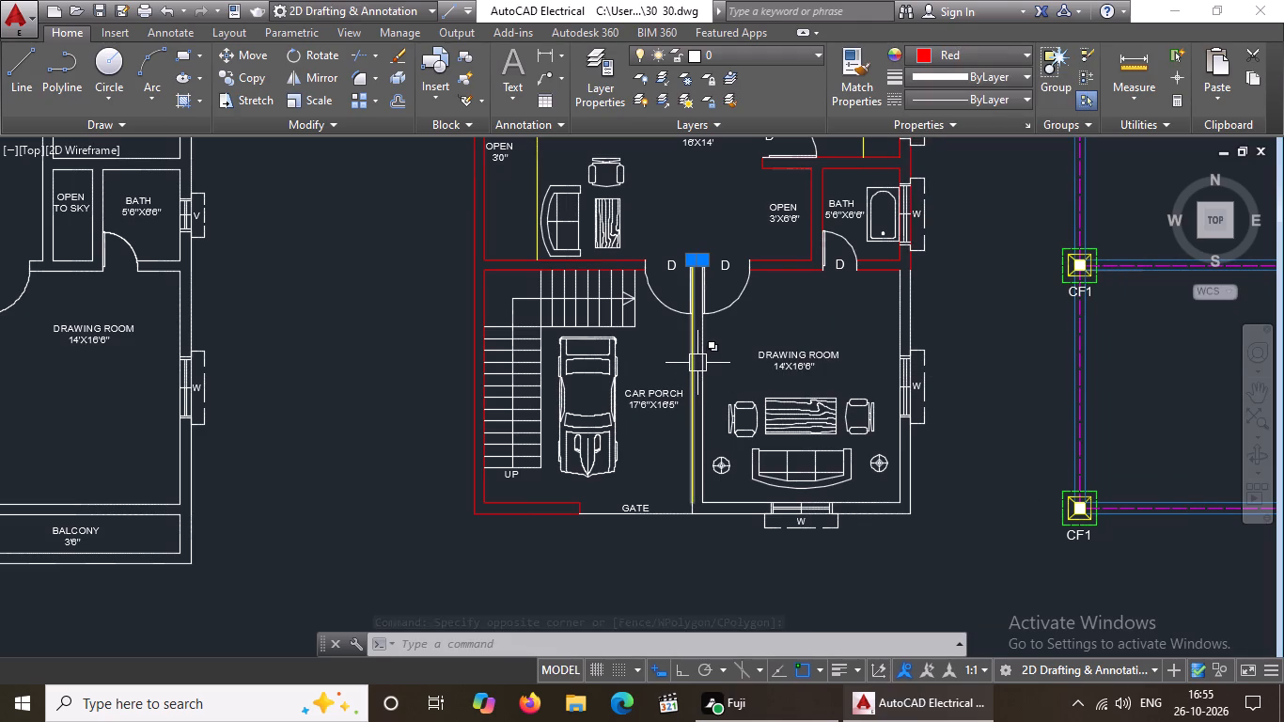
left_click(697, 362)
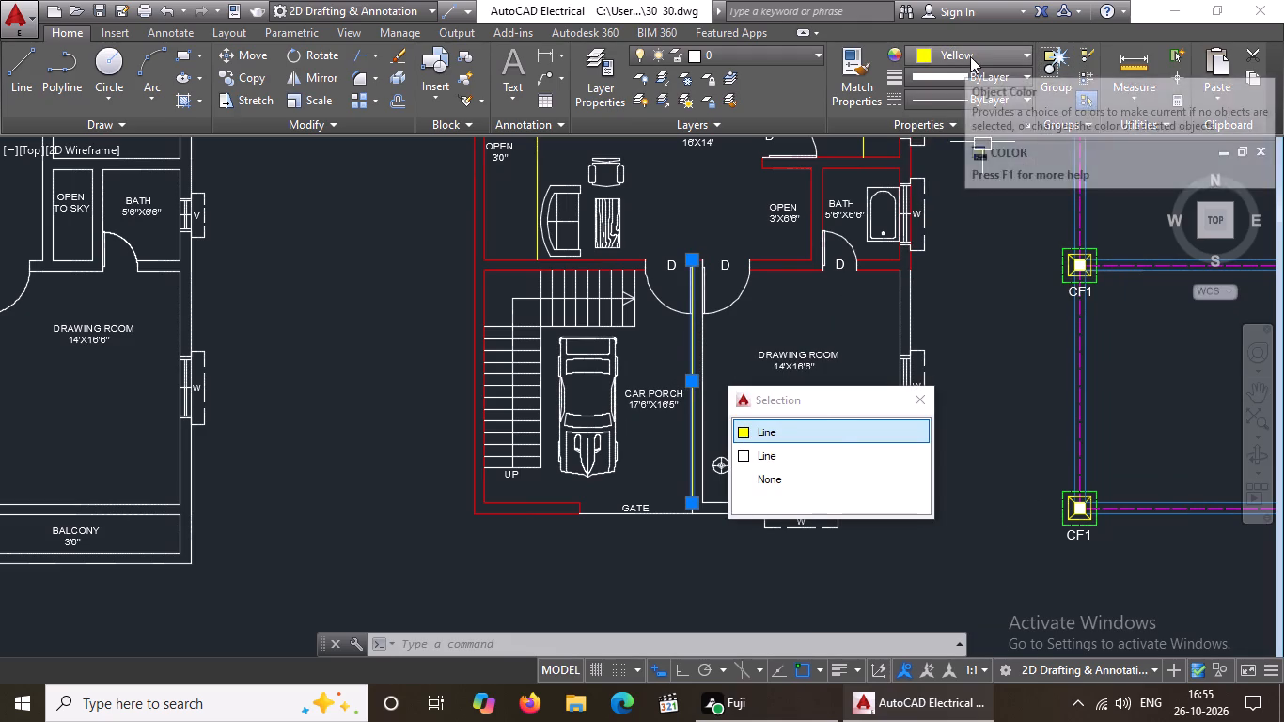
left_click(970, 56)
left_click(921, 243)
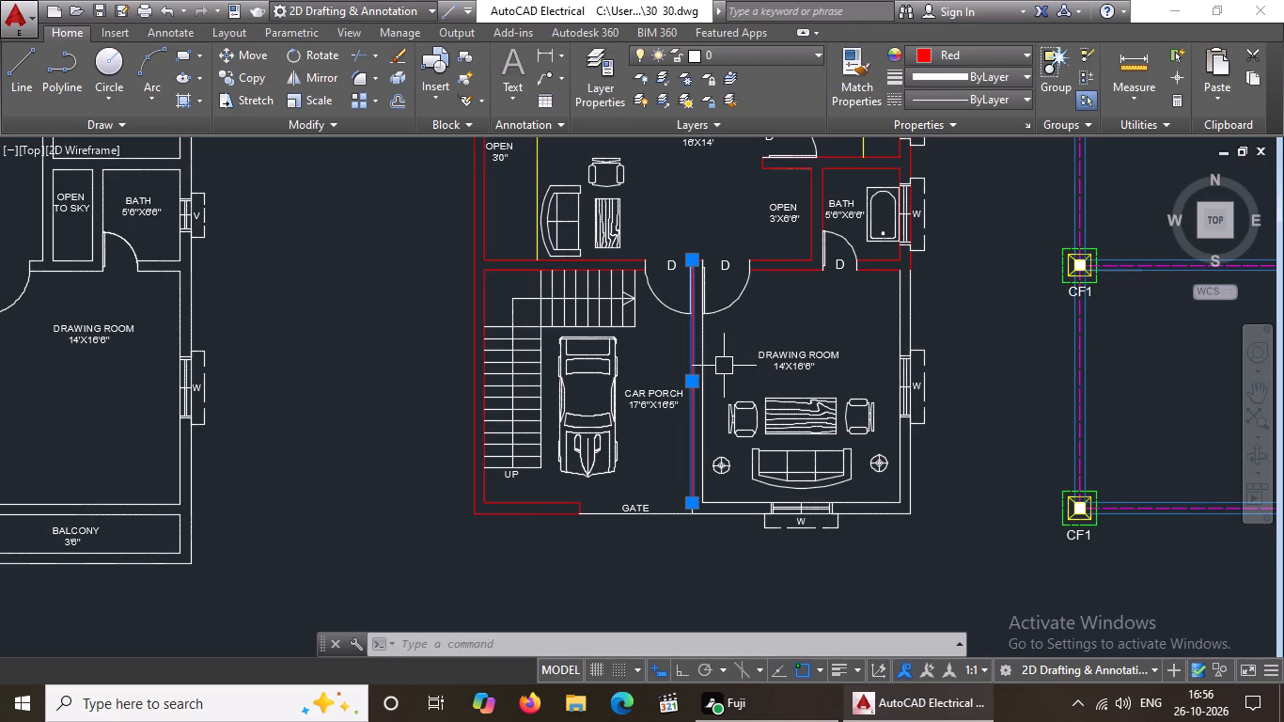
scroll(691, 344, "up", 2)
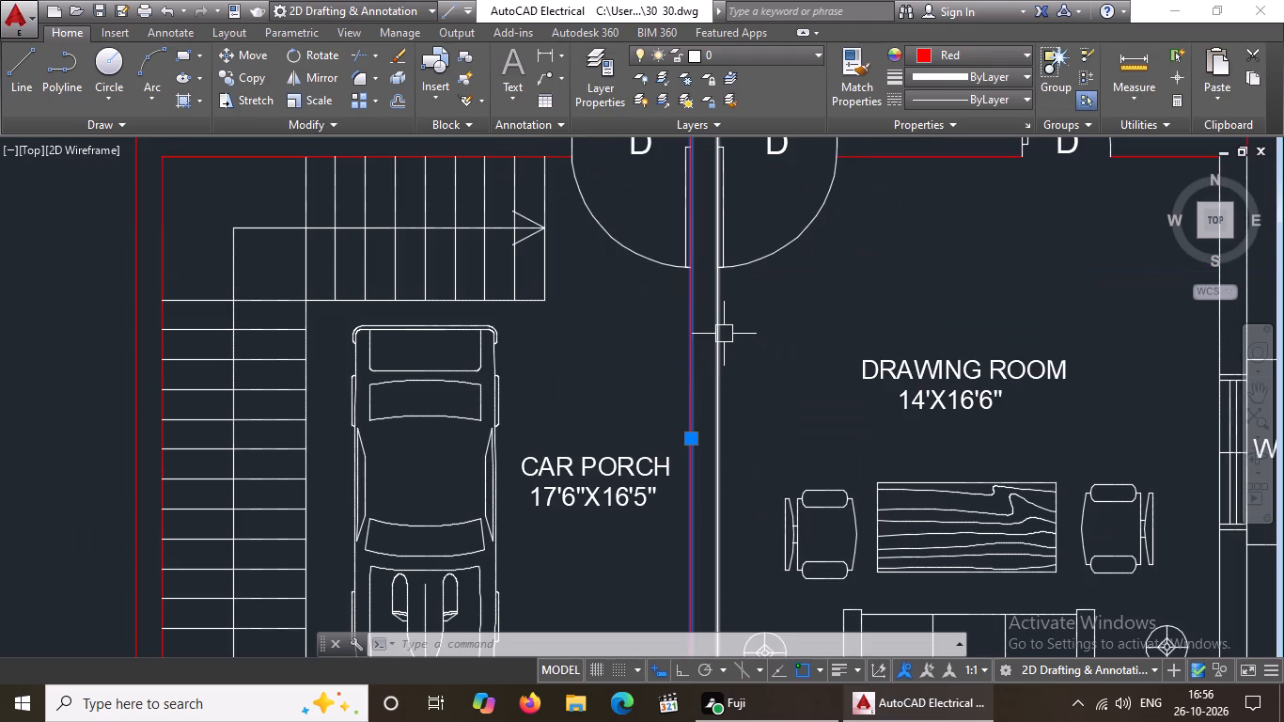
left_click(717, 345)
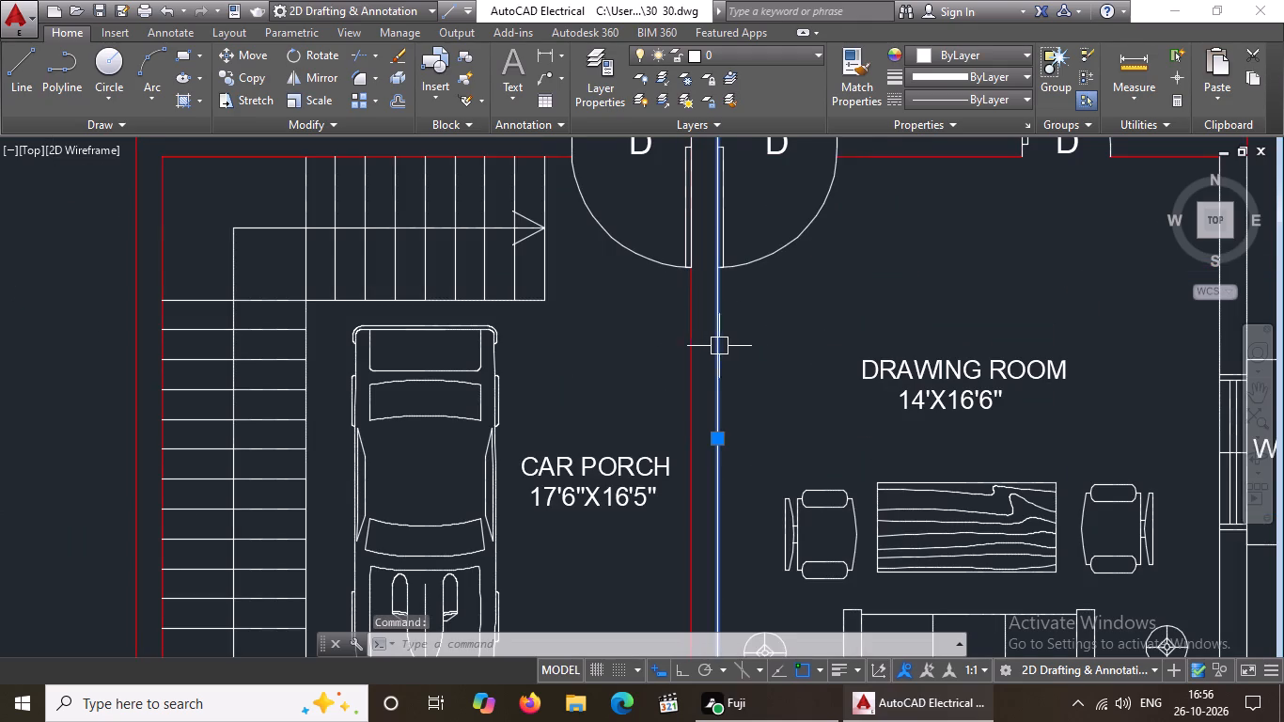
left_click(945, 49)
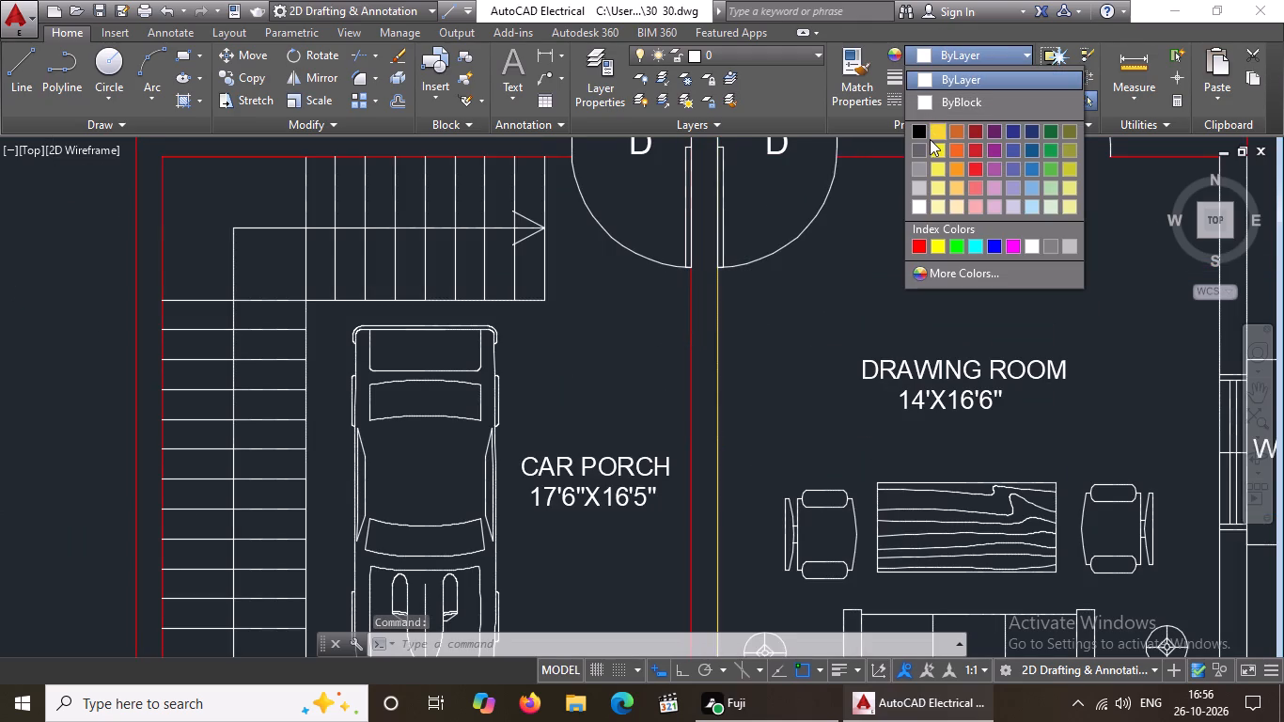
left_click(919, 249)
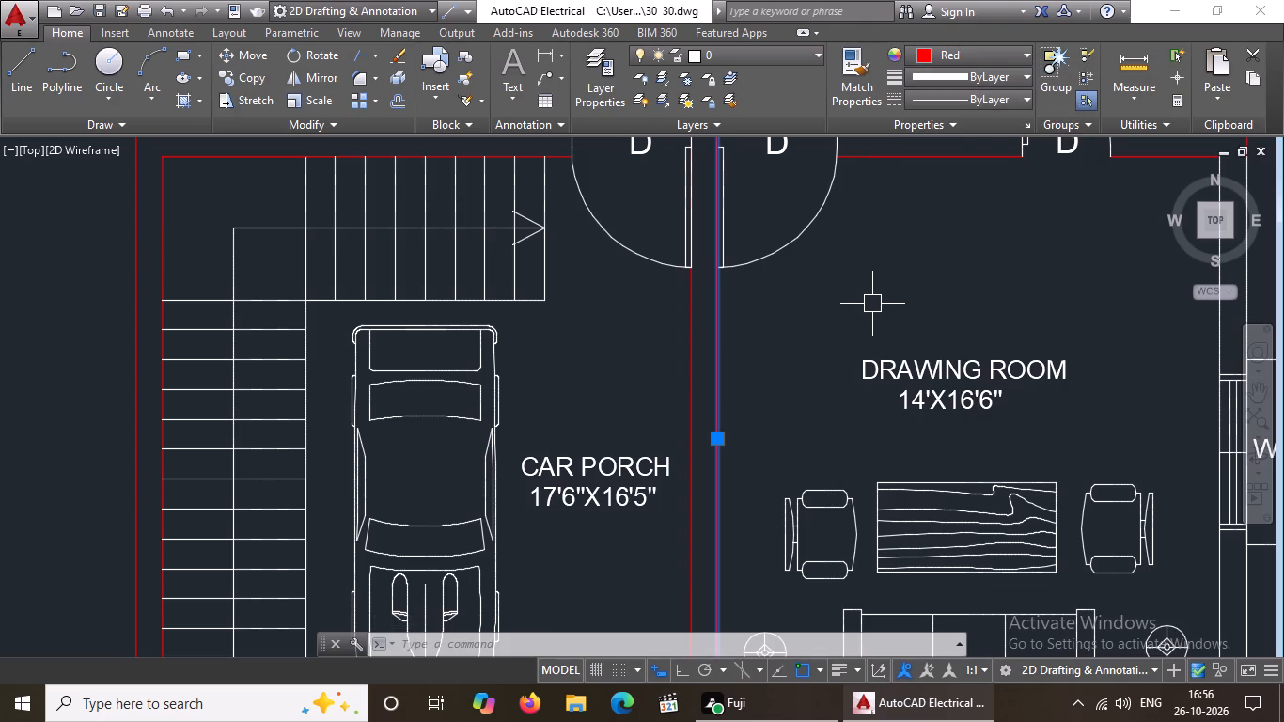
Recolour the inner and outer lines of the drawing room's outer side wall, below the bath, to red.
scroll(819, 416, "down", 2)
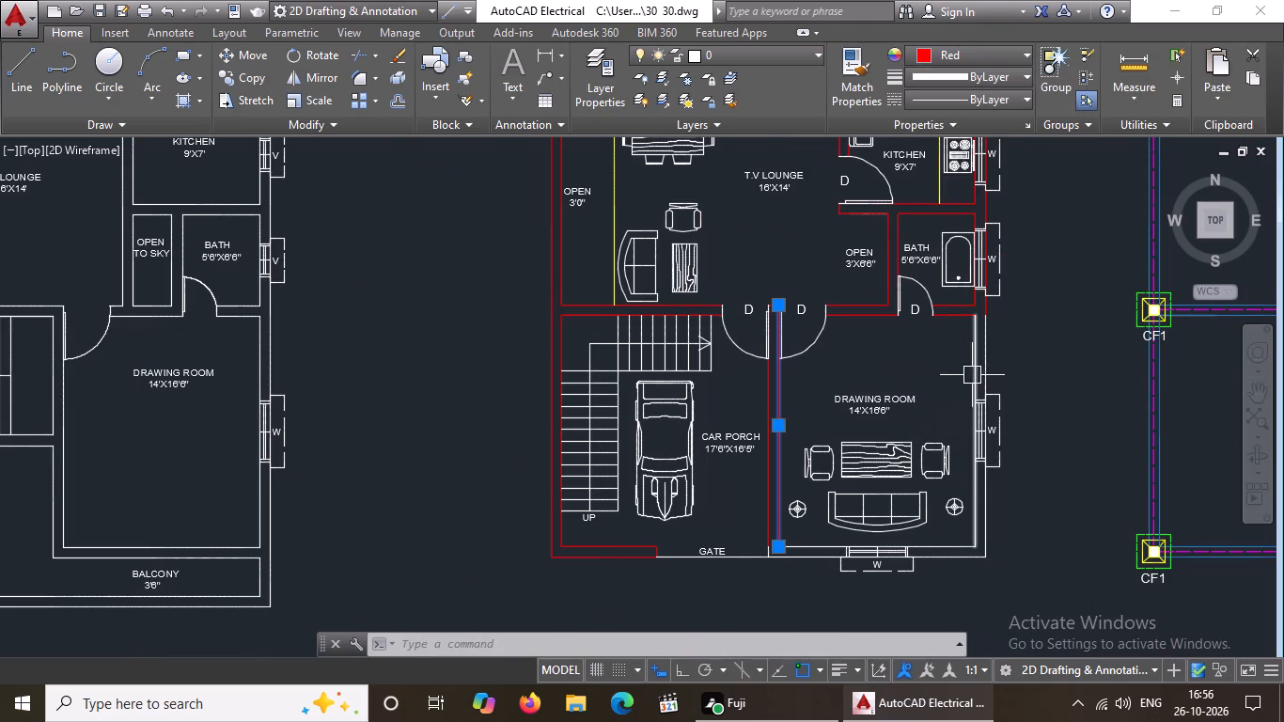
scroll(973, 369, "up", 1)
left_click(973, 365)
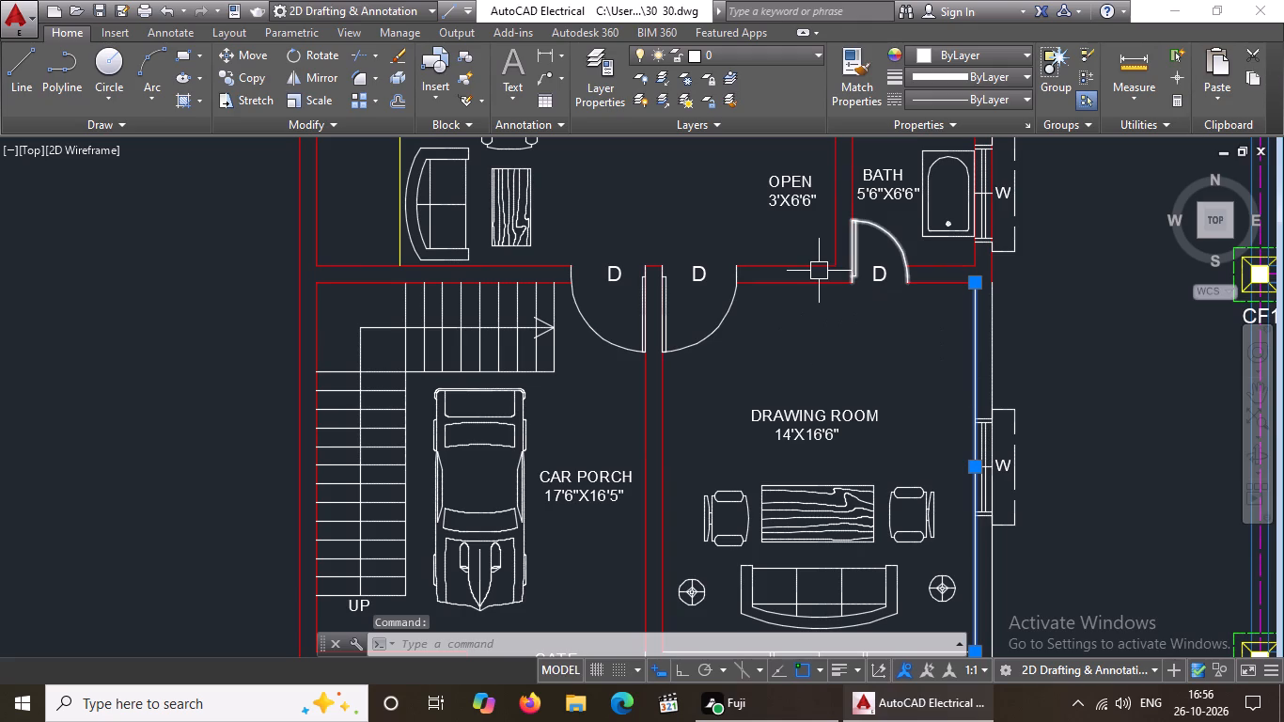
left_click(957, 55)
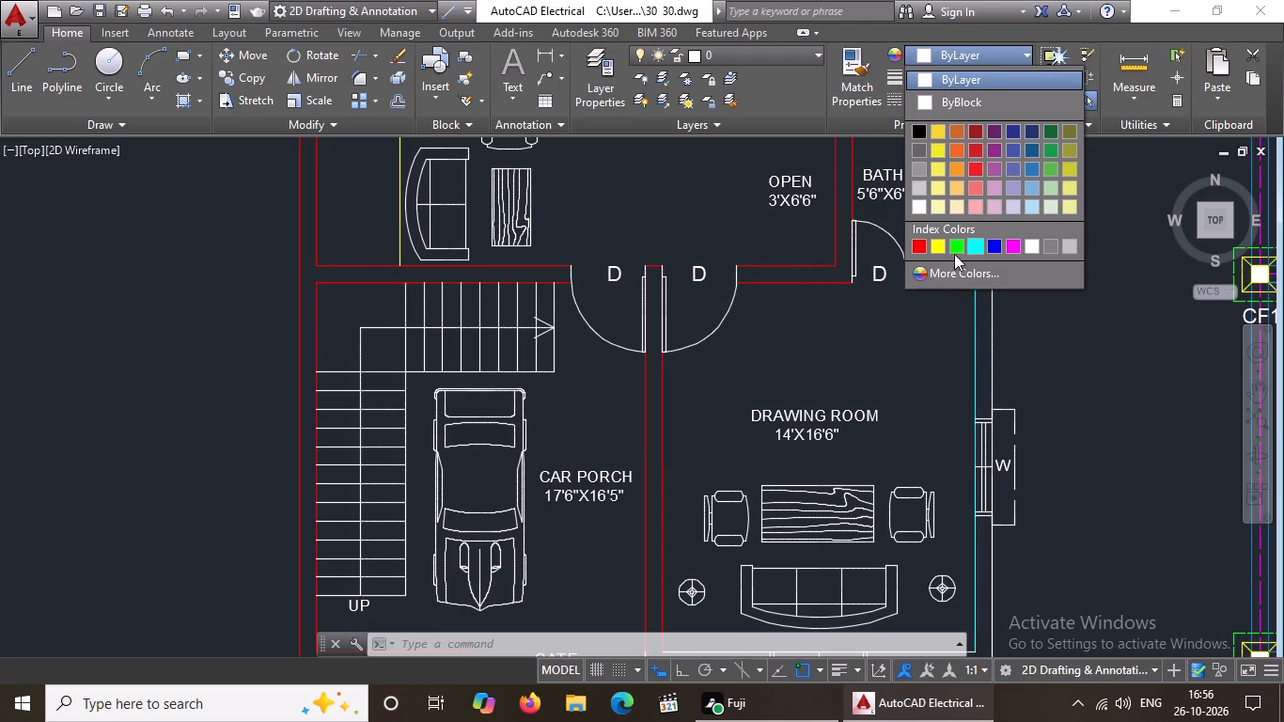
left_click(918, 240)
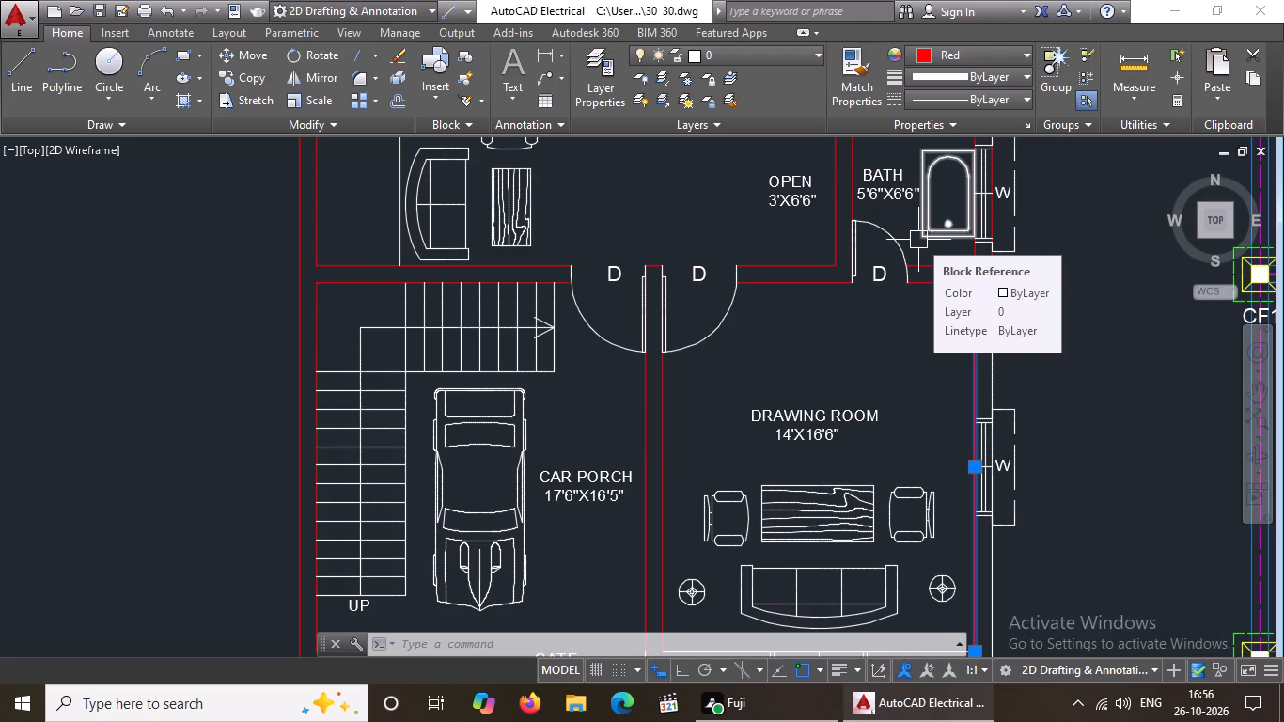
left_click(987, 325)
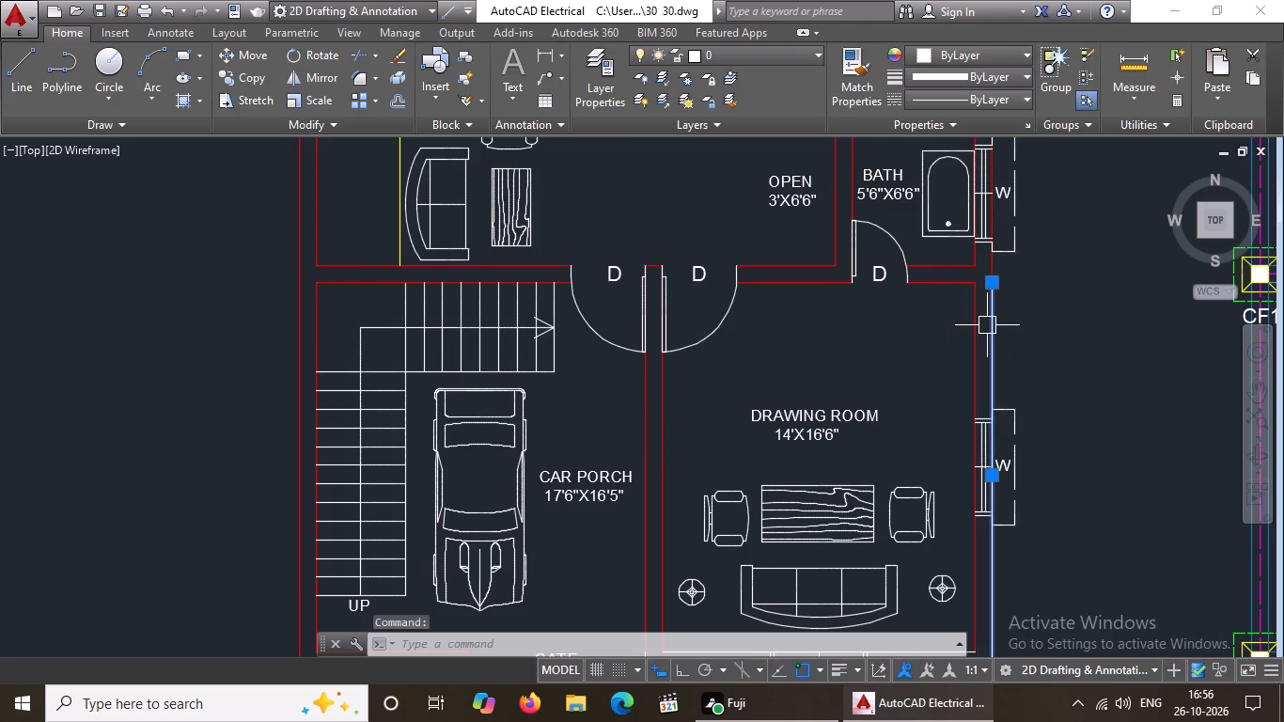
left_click(964, 50)
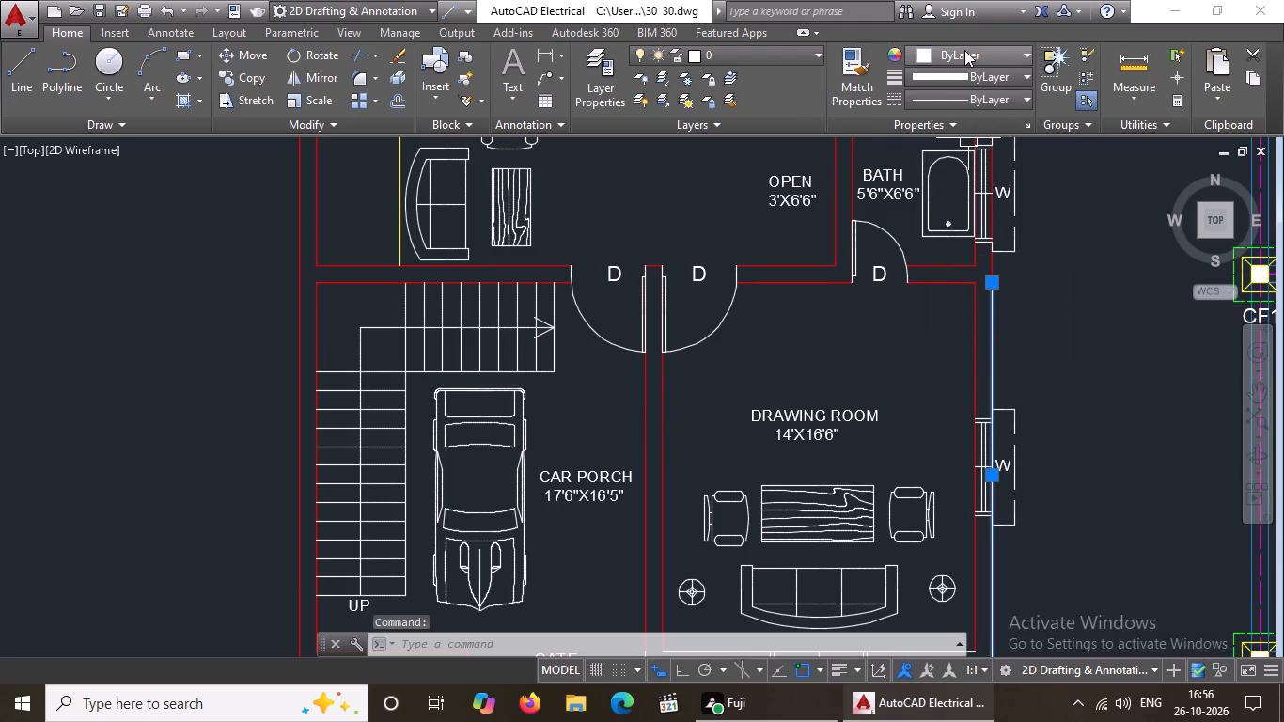
left_click(917, 244)
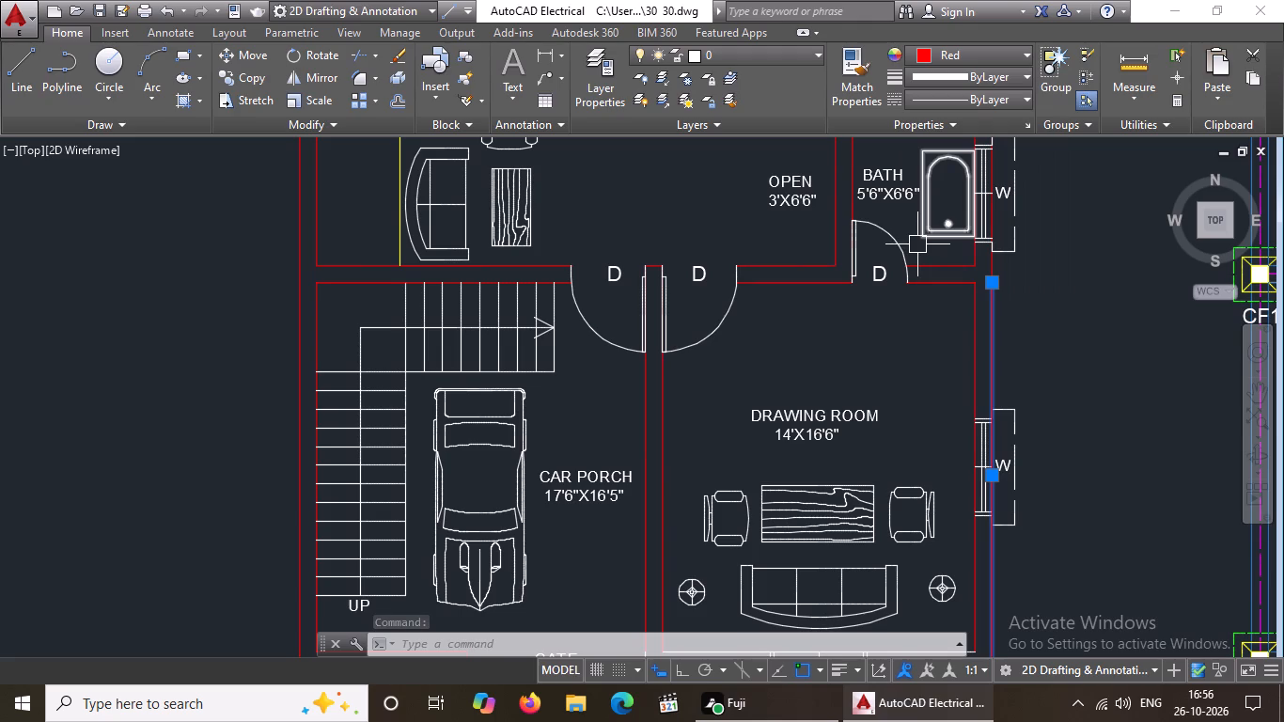
Delete the short white line segment where the car-porch side of the partition wall meets the front wall at the gate.
scroll(913, 273, "down", 3)
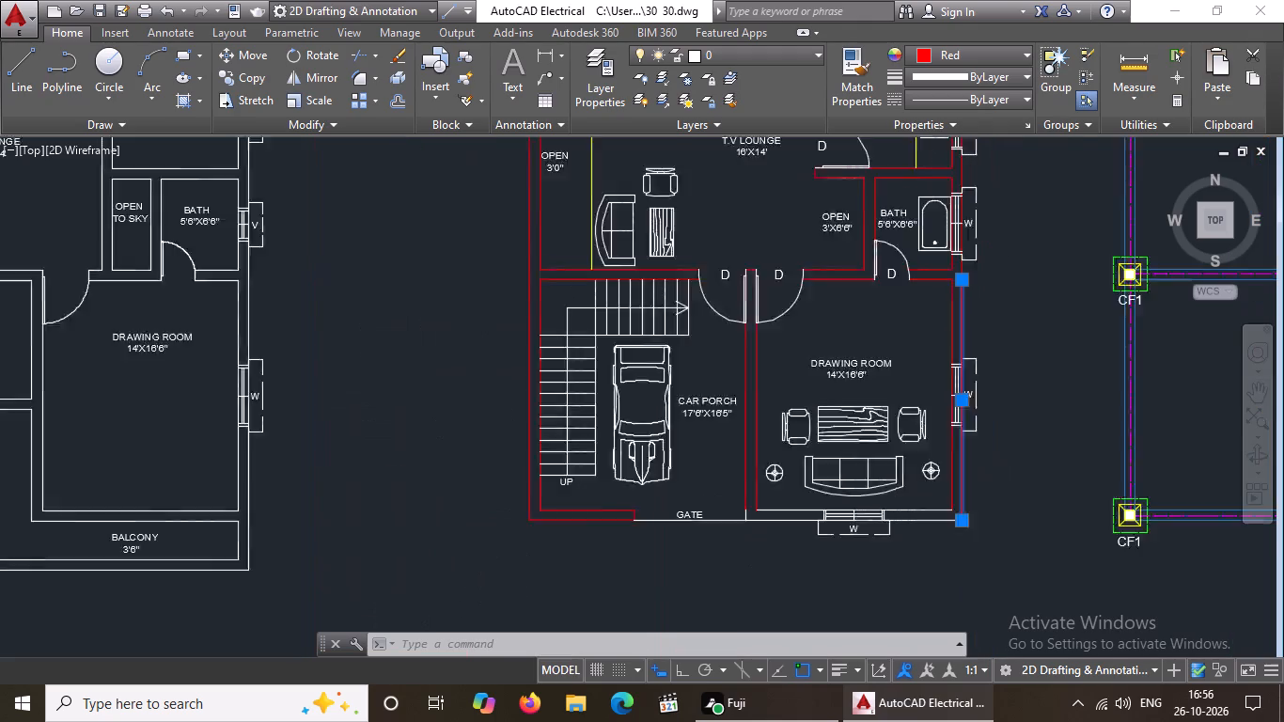
scroll(898, 372, "up", 2)
scroll(783, 397, "up", 2)
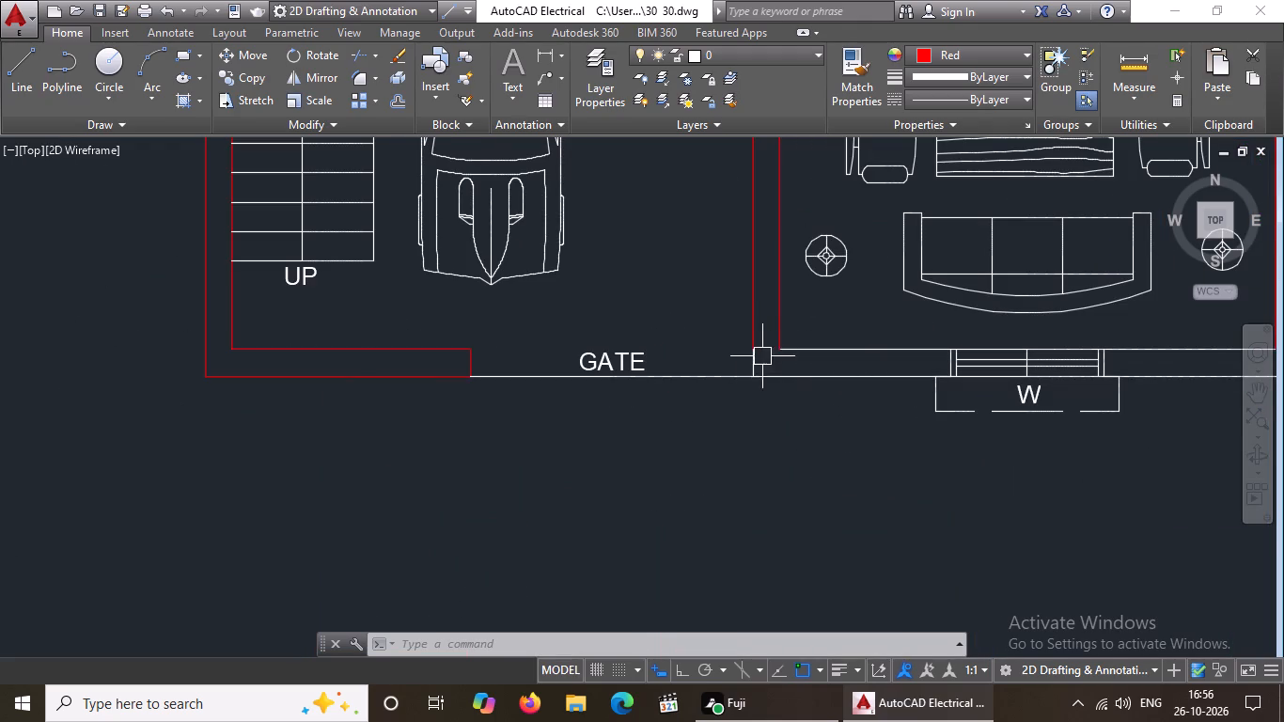
left_click(734, 337)
left_click(806, 393)
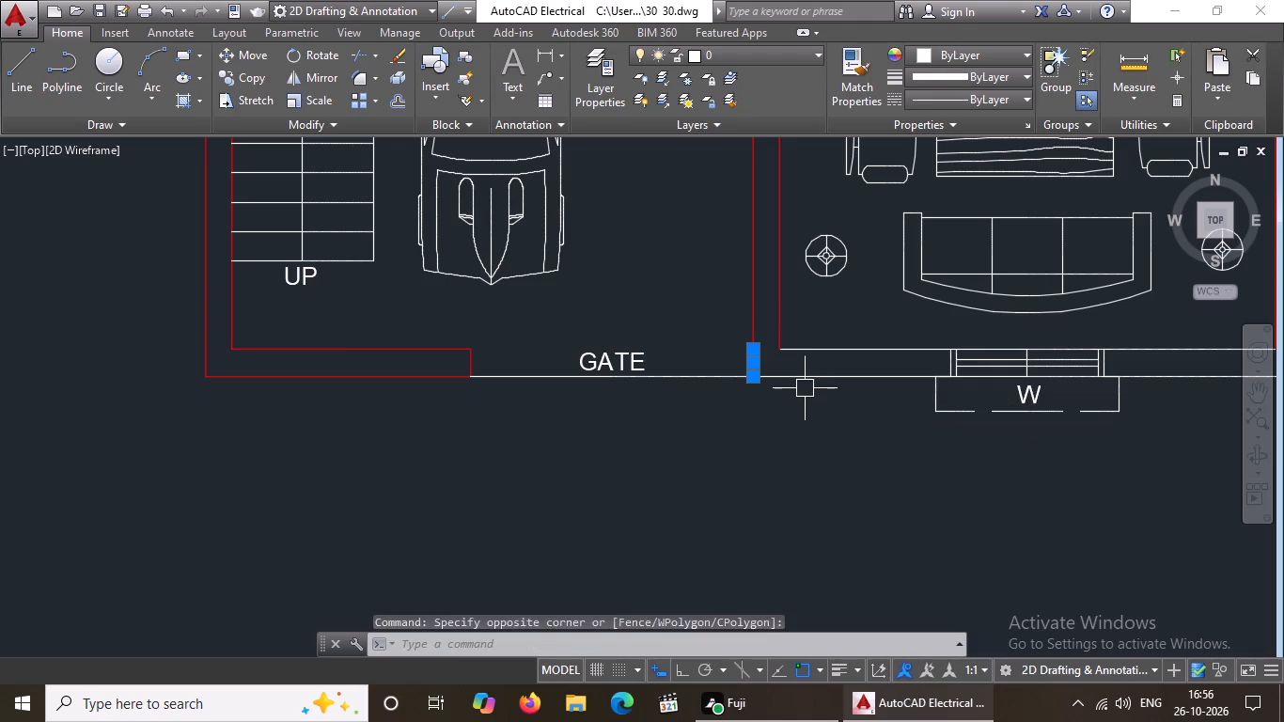
key("Delete")
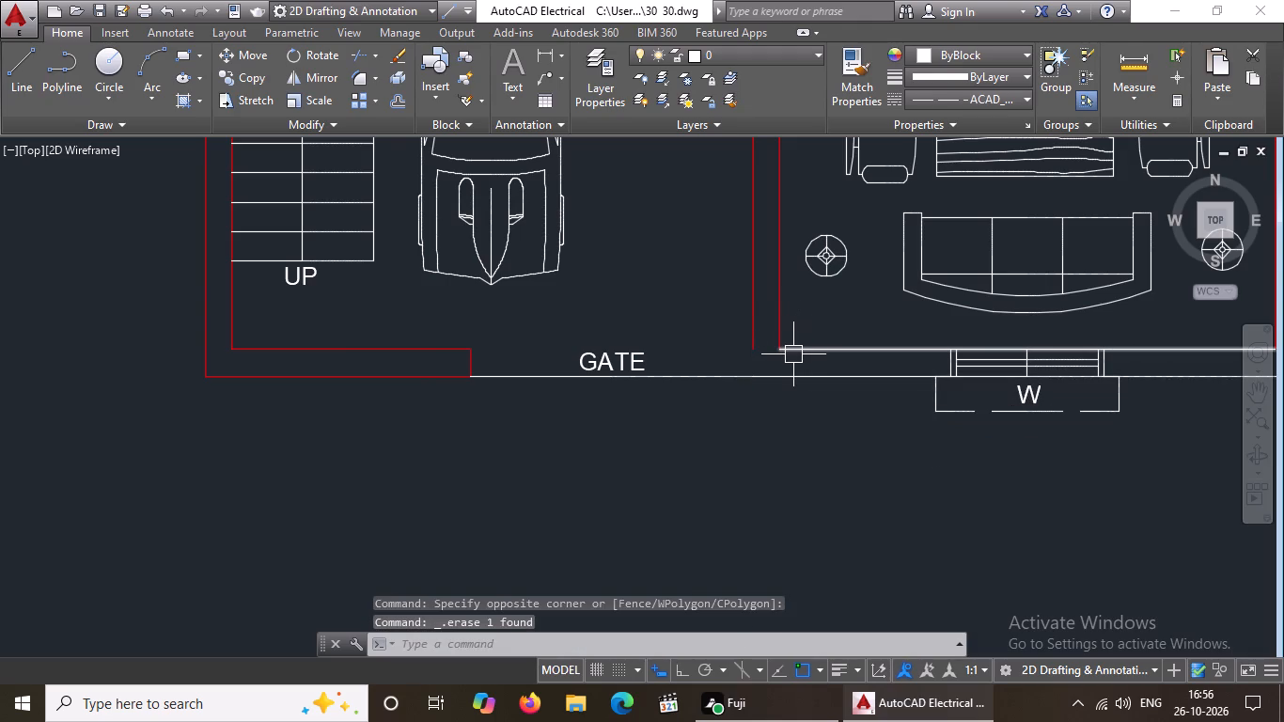
Extend the red car-porch-side line of the partition wall to the outer front wall line at the gate.
type("EX")
key("Return")
key("Return")
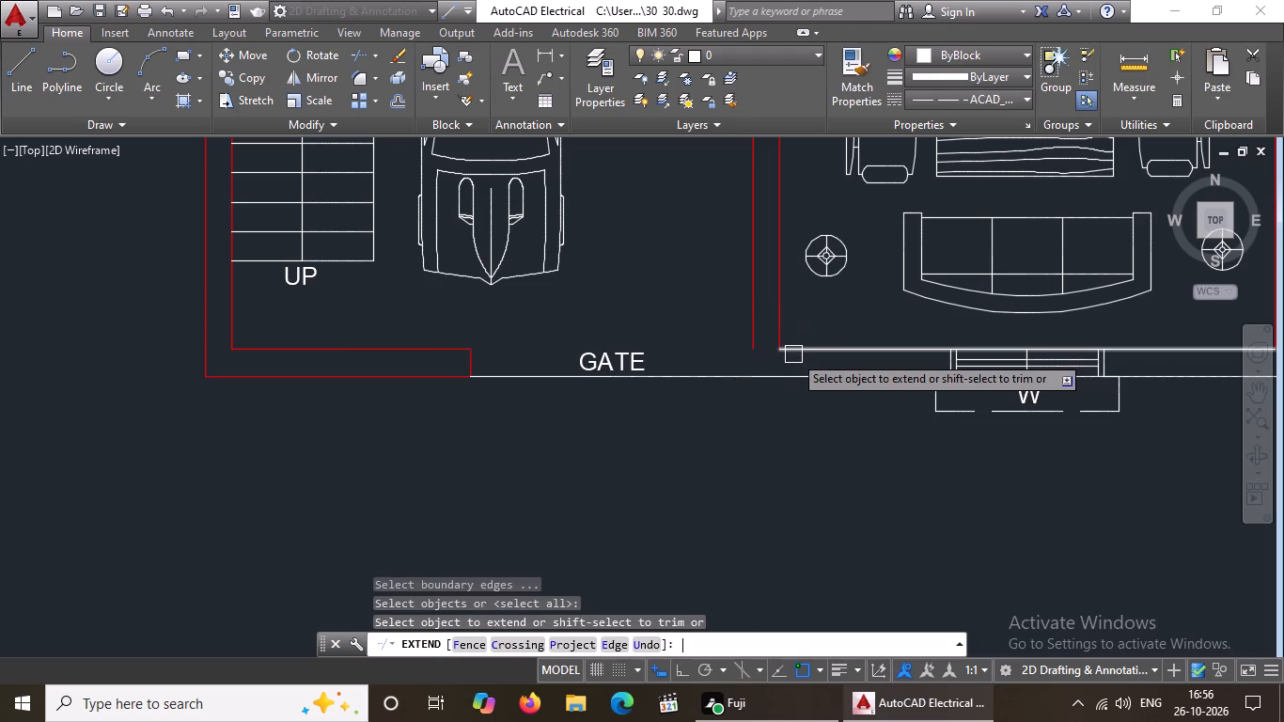
left_click(757, 332)
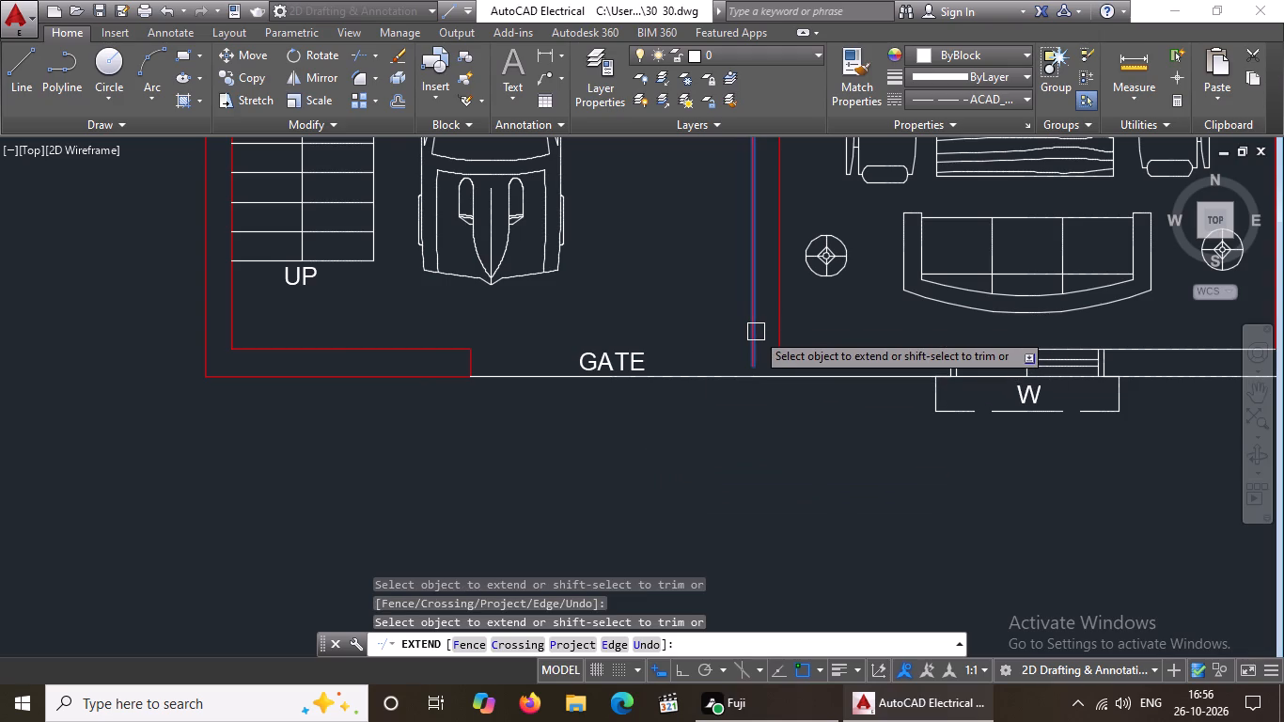
left_click(748, 346)
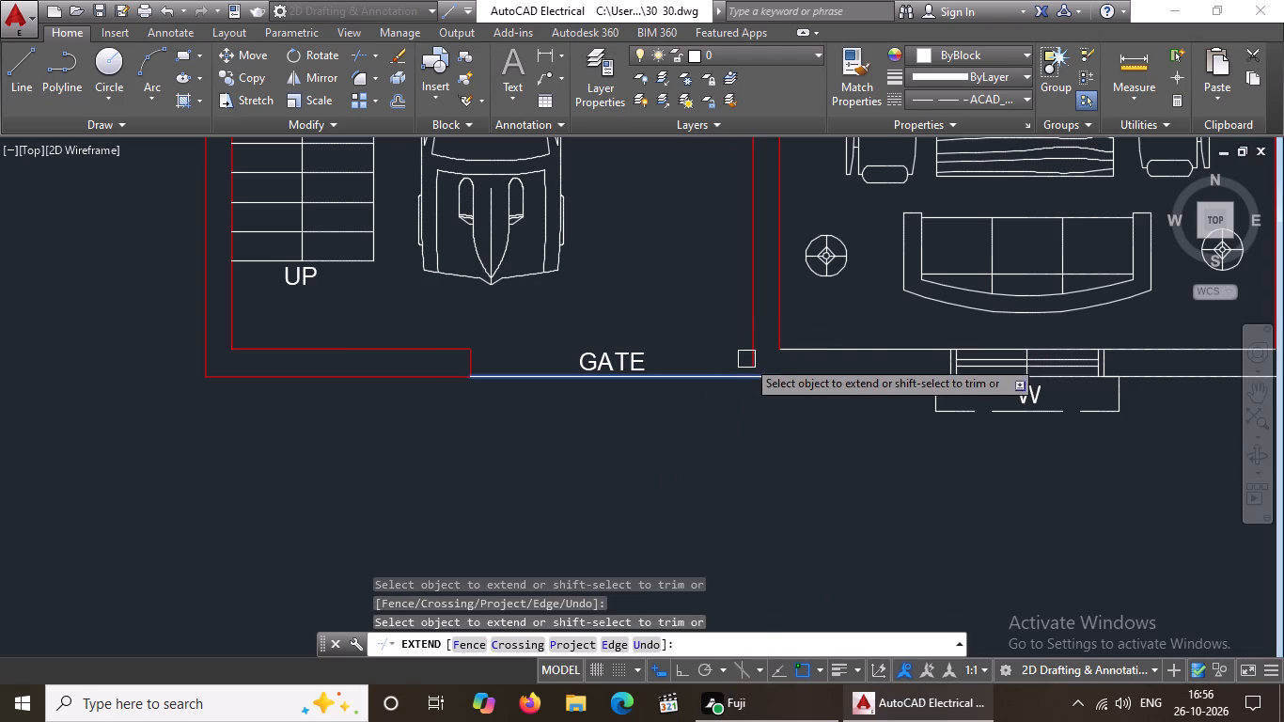
left_click(748, 344)
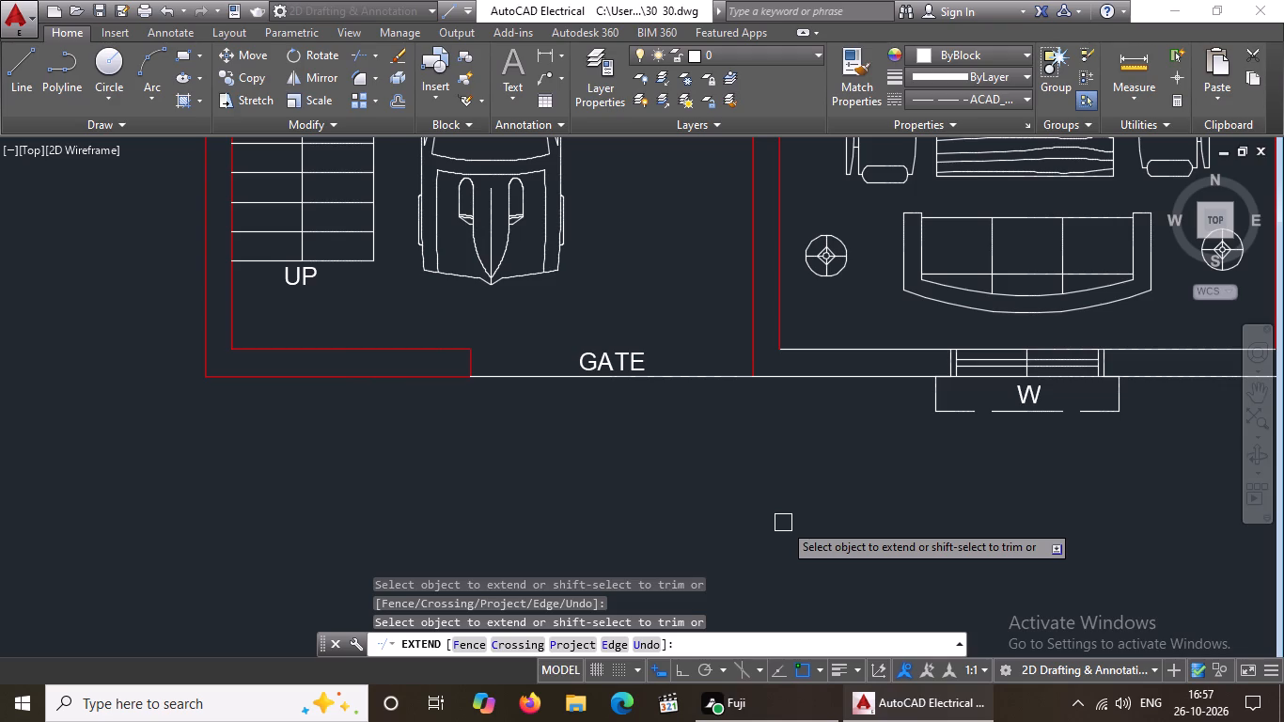
key("Escape")
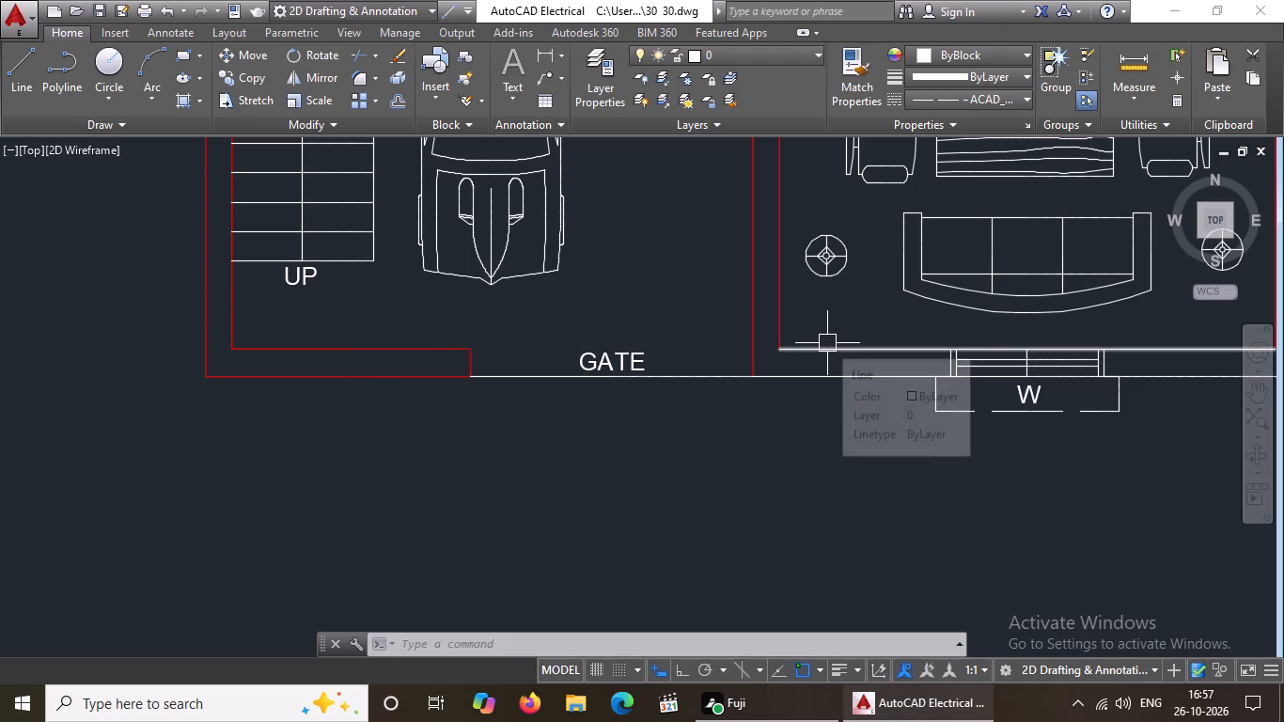
Recolour the outer and inner lines of the drawing room's front wall to red.
left_click(827, 383)
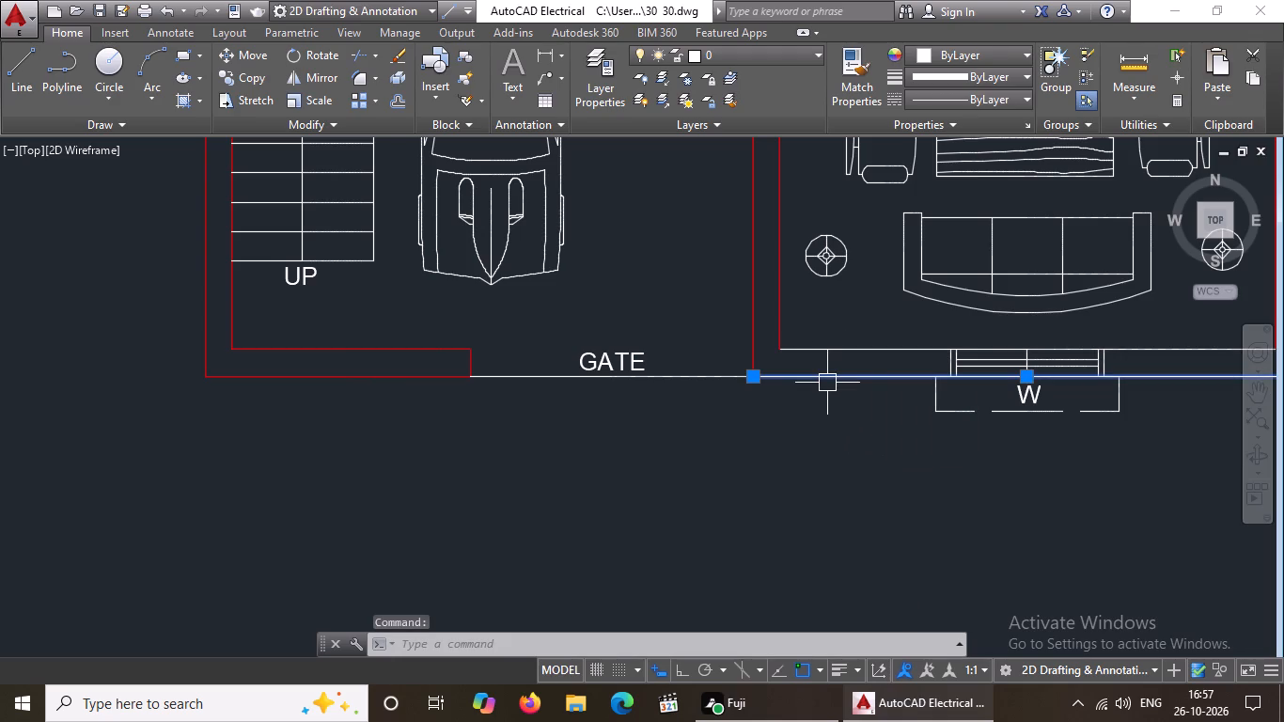
left_click(979, 46)
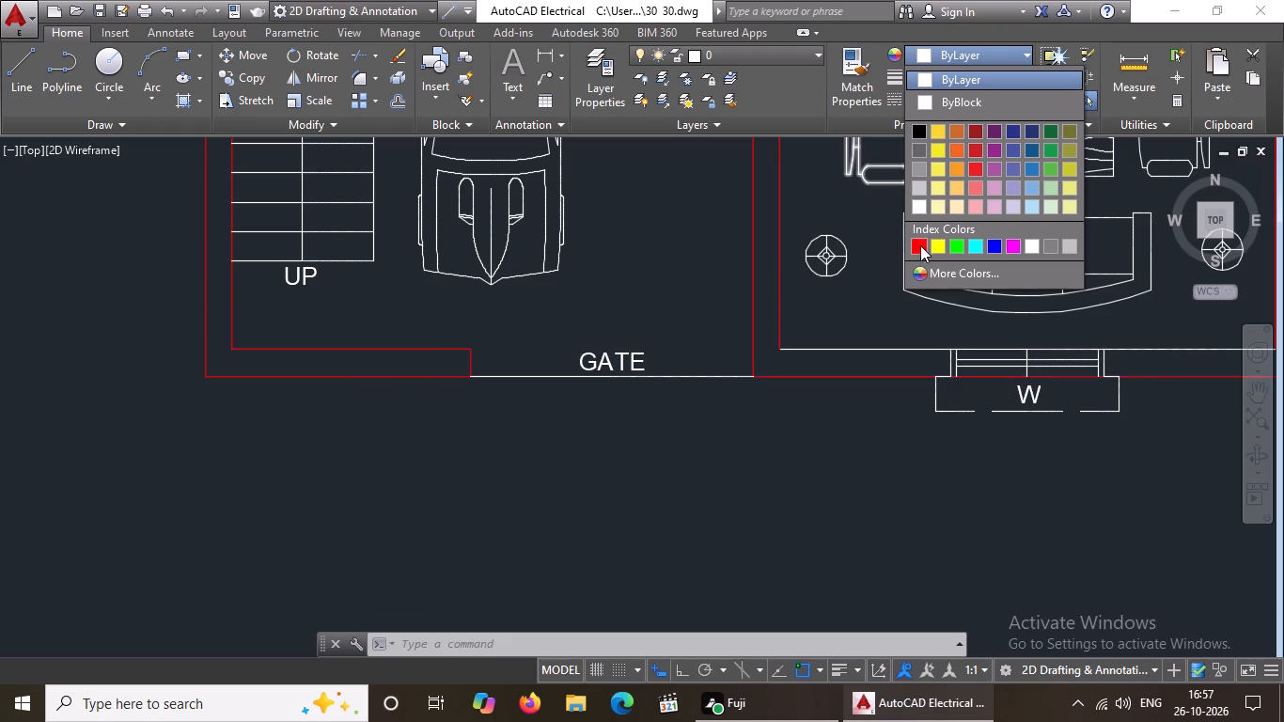
left_click(920, 242)
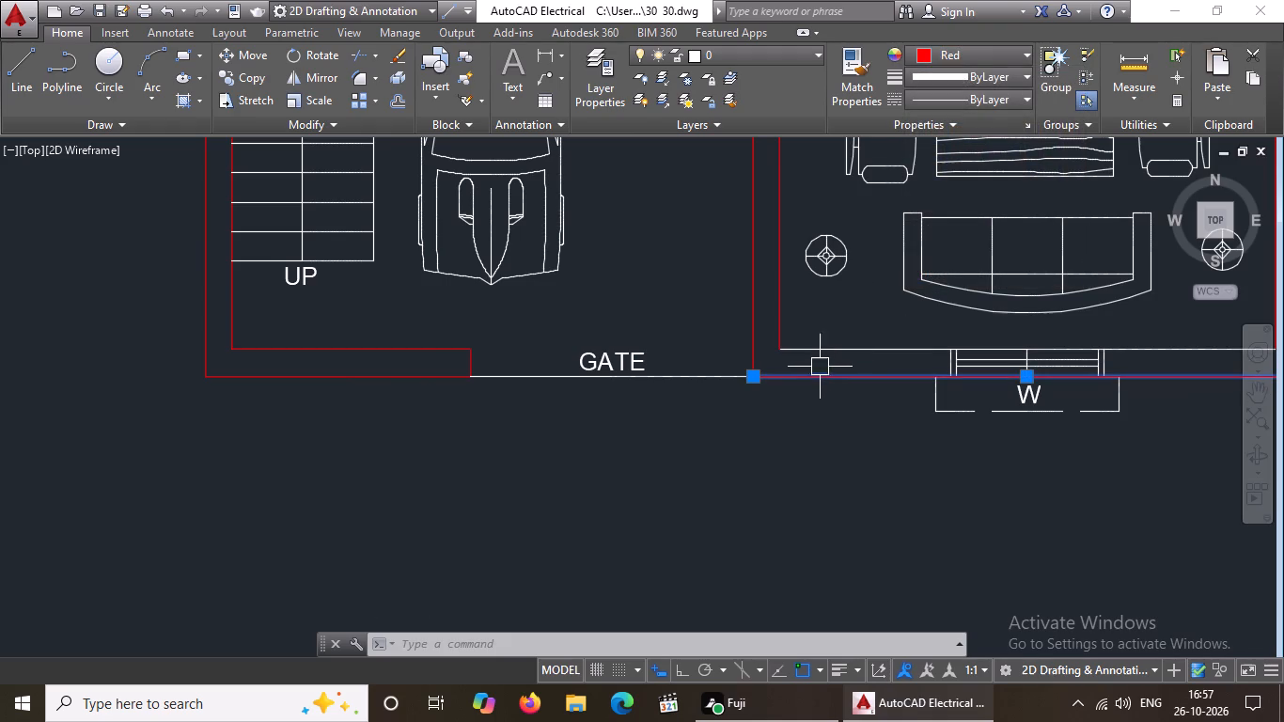
left_click(824, 352)
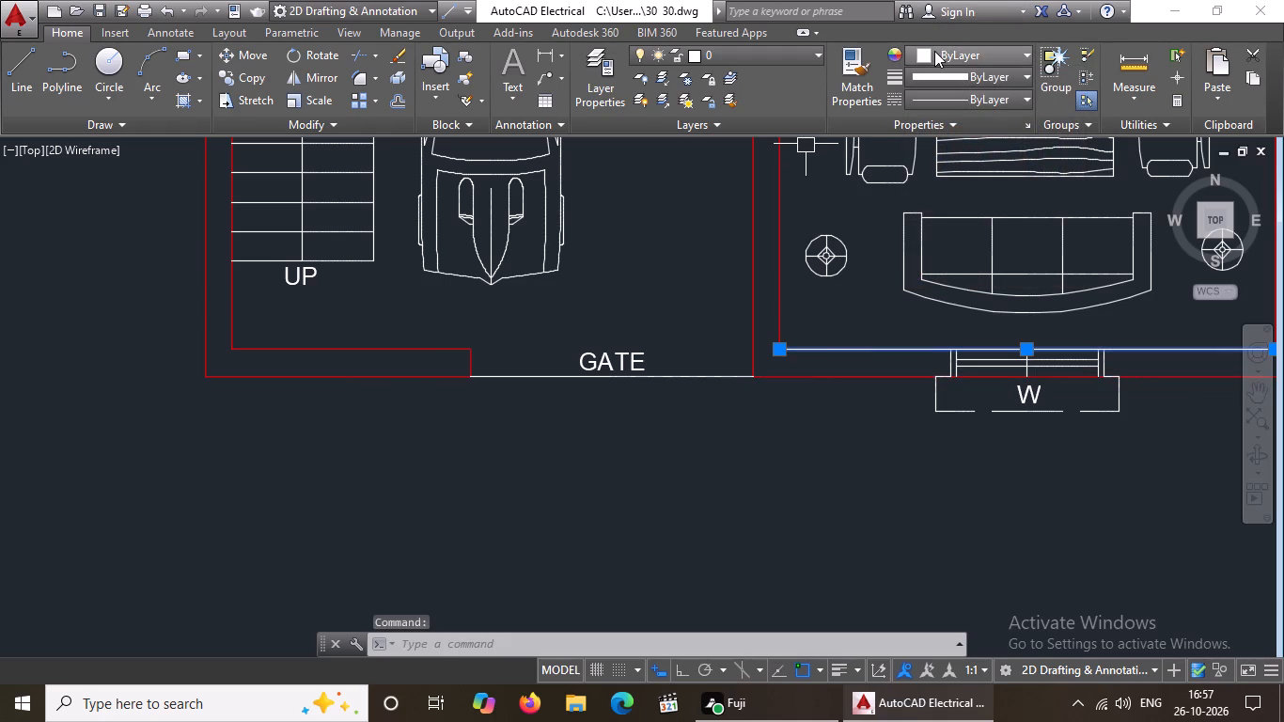
left_click(934, 51)
left_click(919, 243)
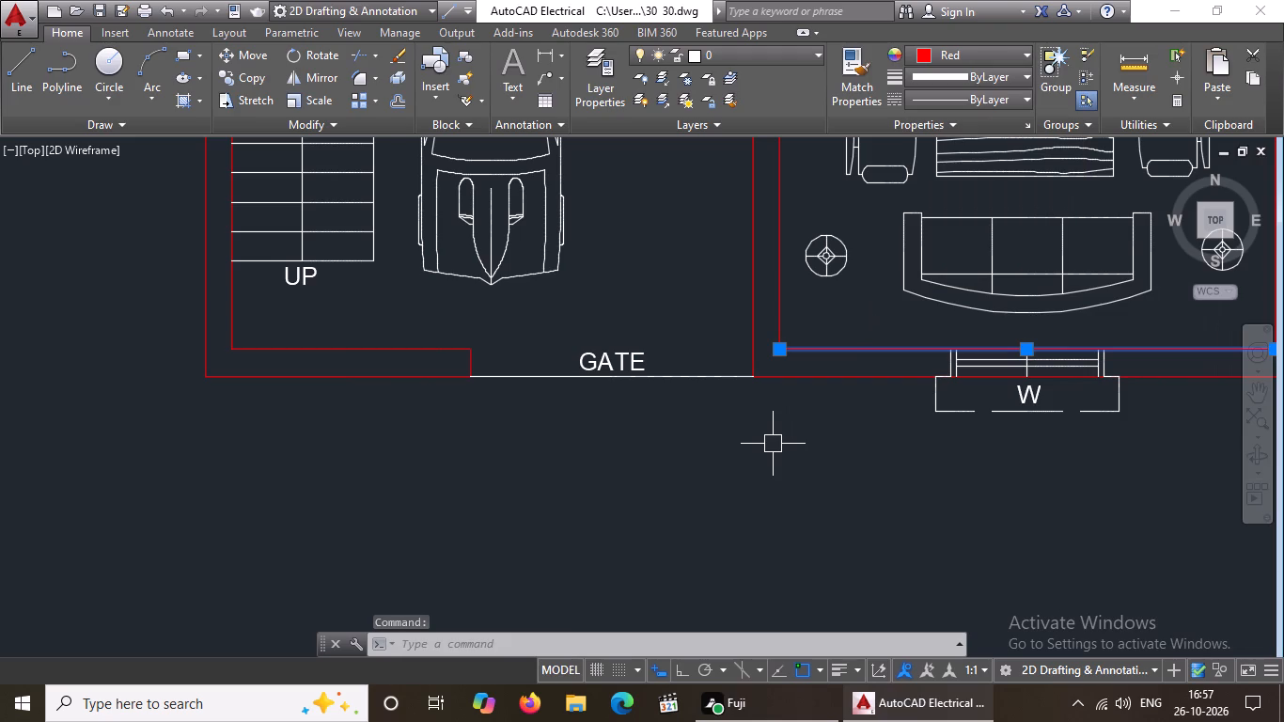
Recolour the gate line at the front of the car porch to yellow.
scroll(773, 444, "down", 2)
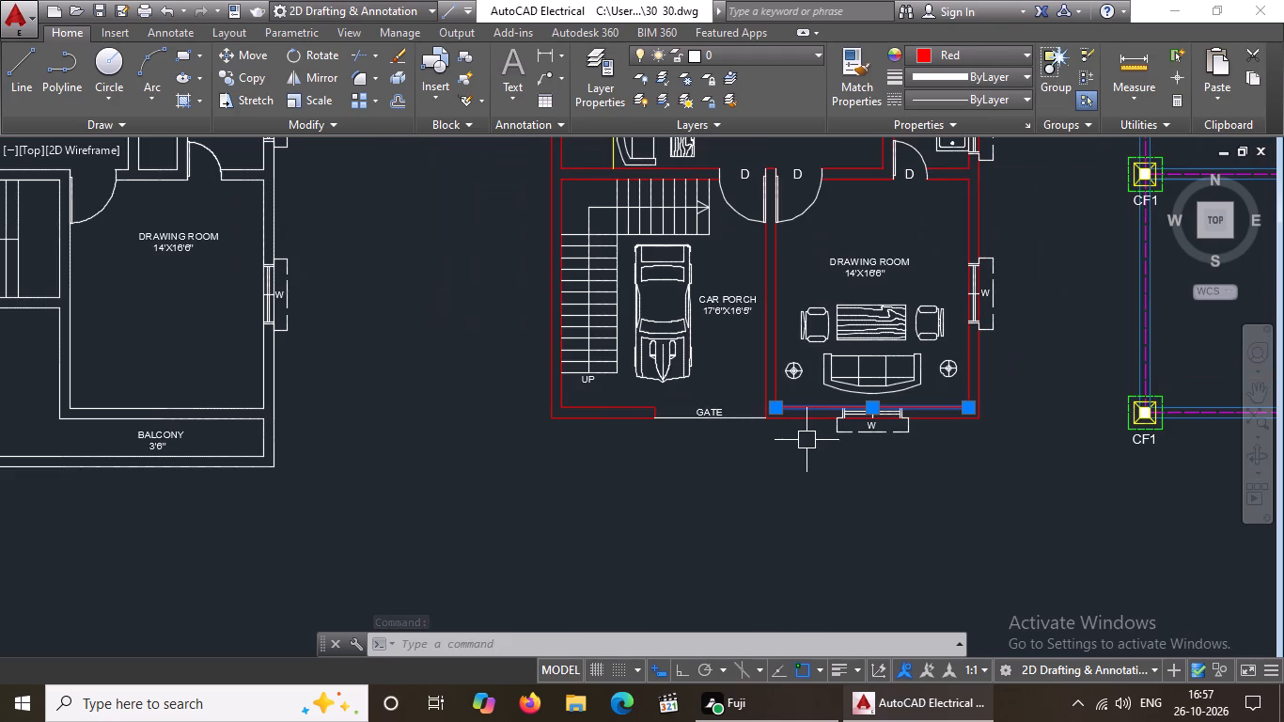
scroll(682, 420, "up", 2)
left_click(681, 416)
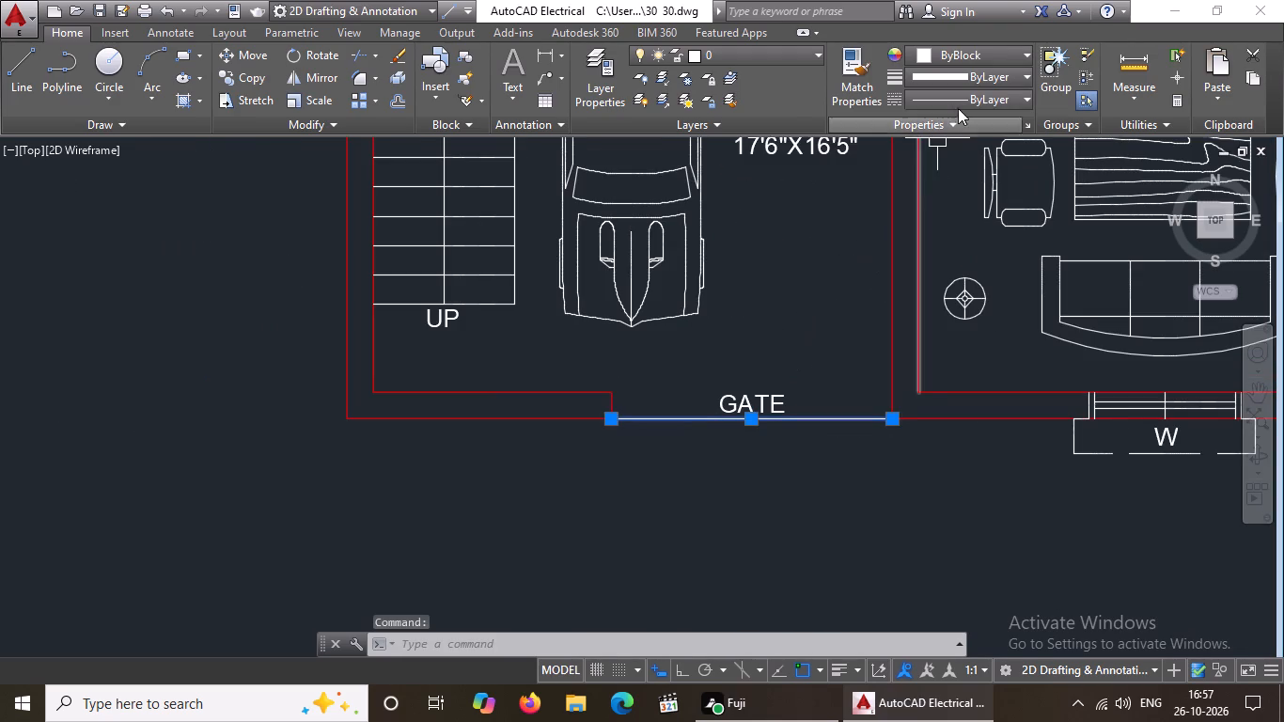
left_click(975, 51)
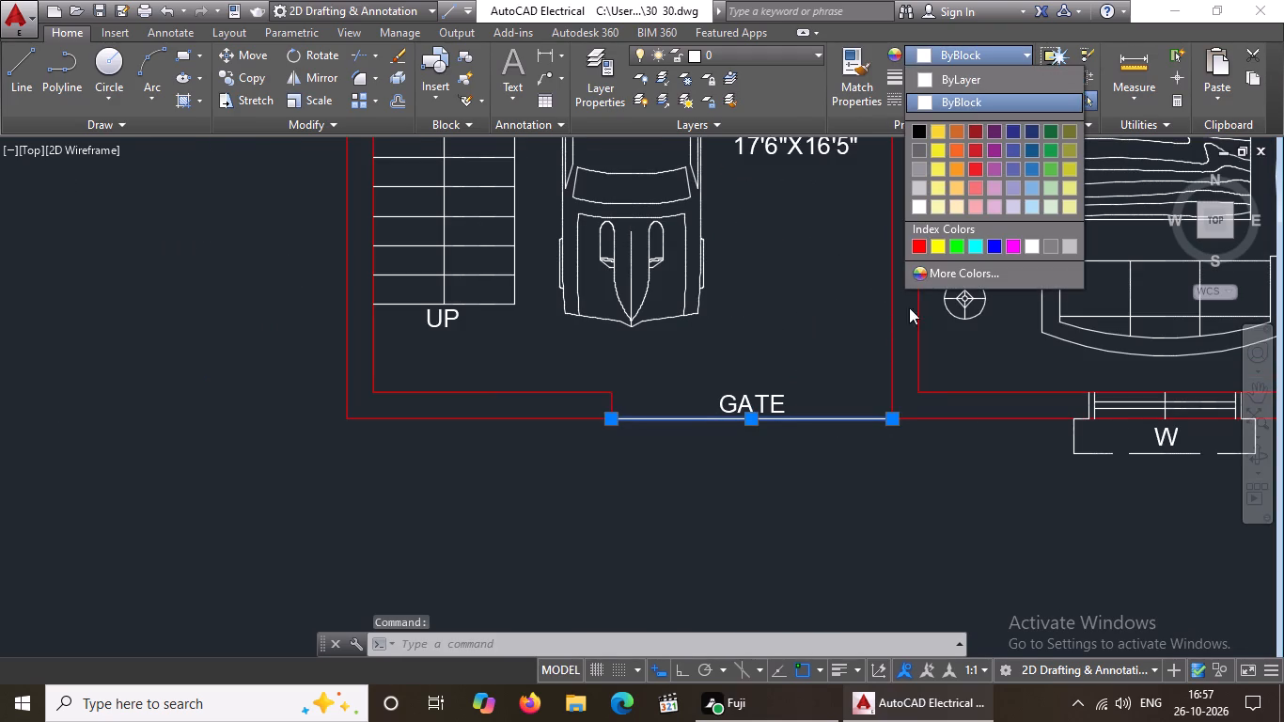
left_click(935, 247)
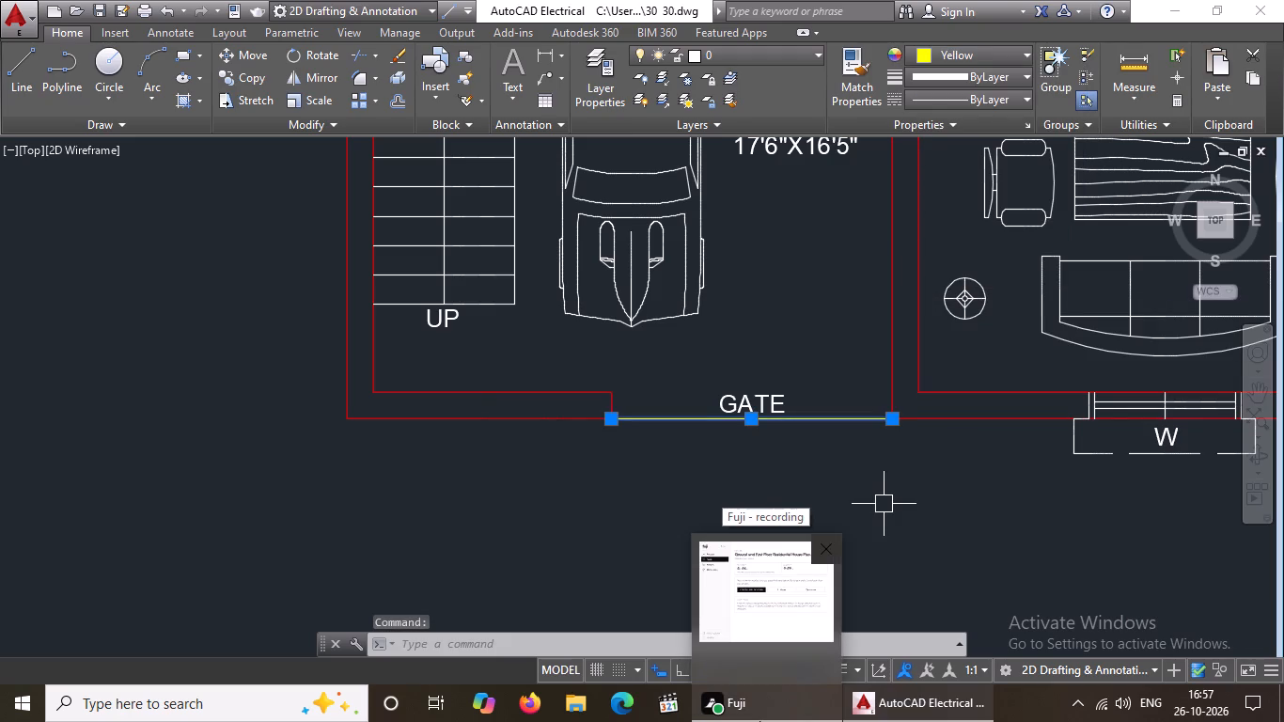
key("Escape")
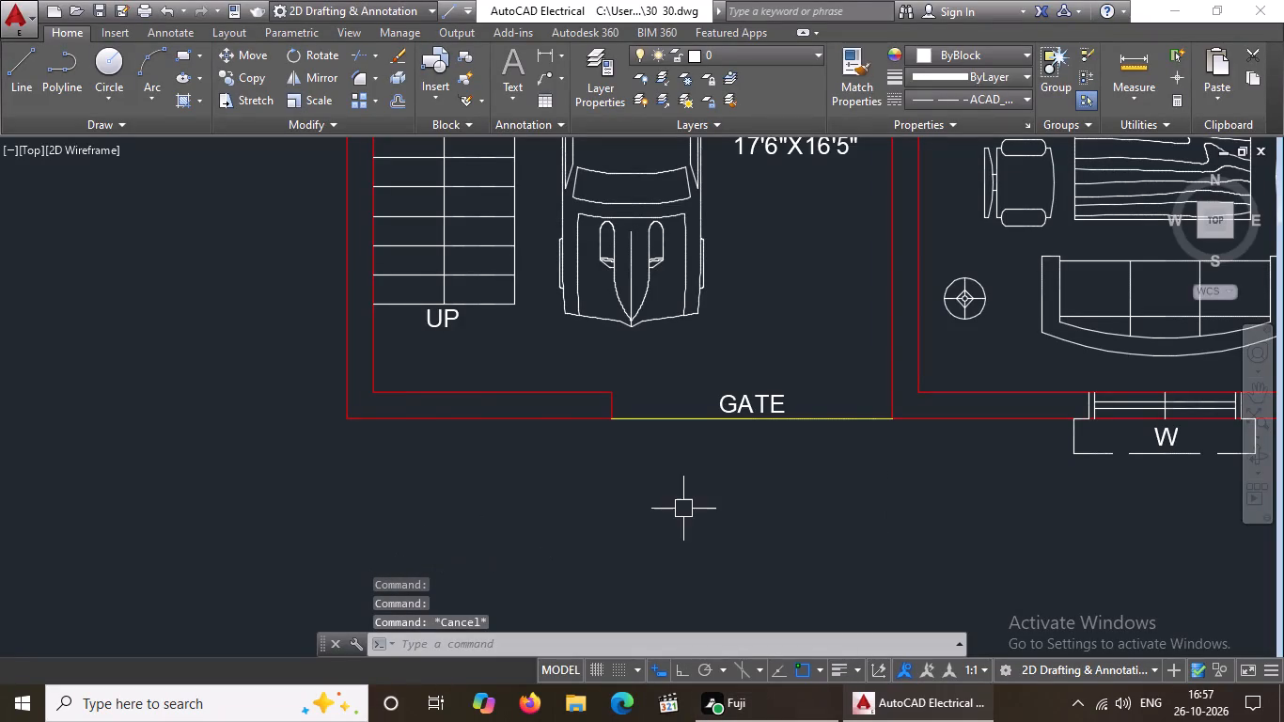
Recolour the four lowest tread lines of the car porch staircase, starting at the UP label, to yellow.
middle_click_drag(683, 510, 695, 646)
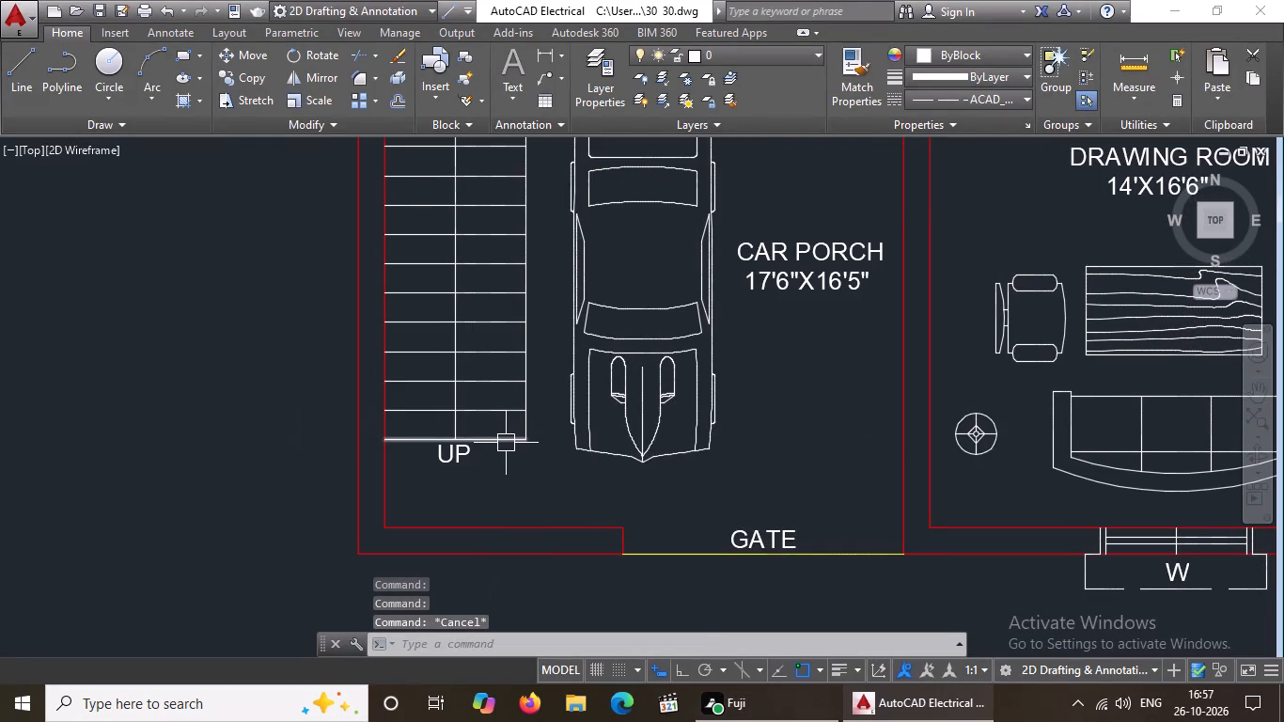
left_click(506, 443)
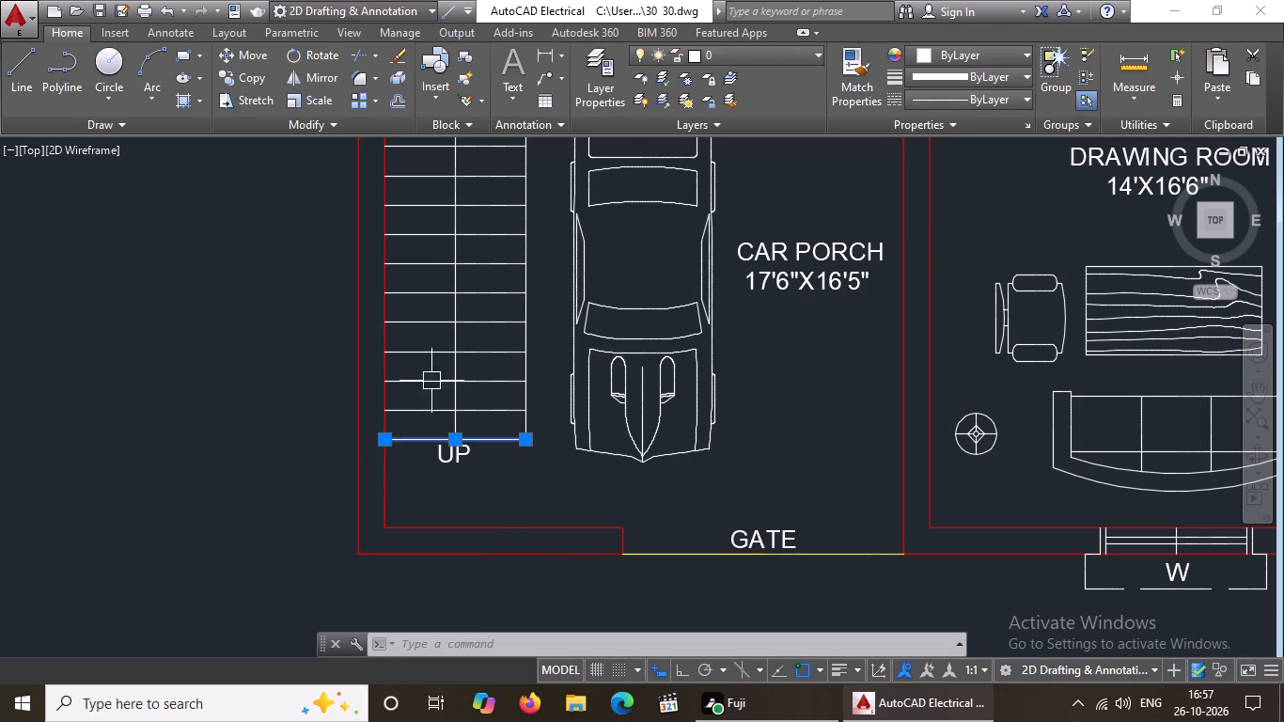
left_click(970, 55)
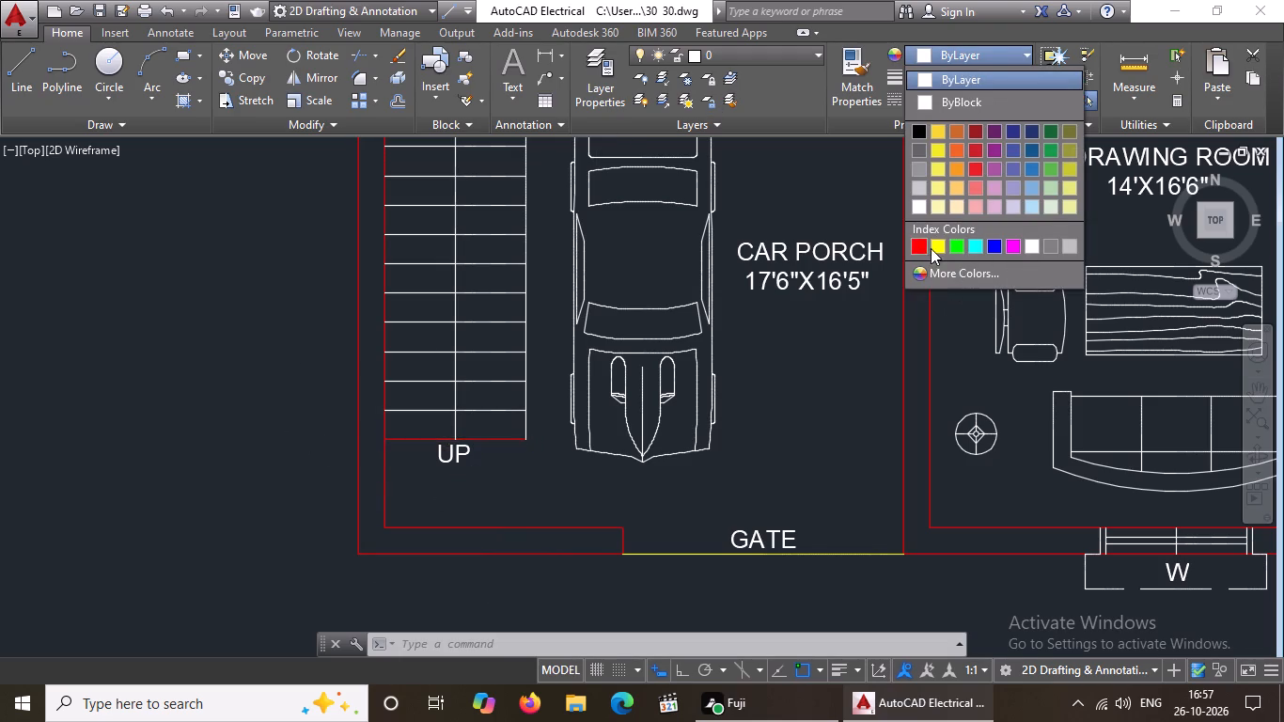
left_click(933, 245)
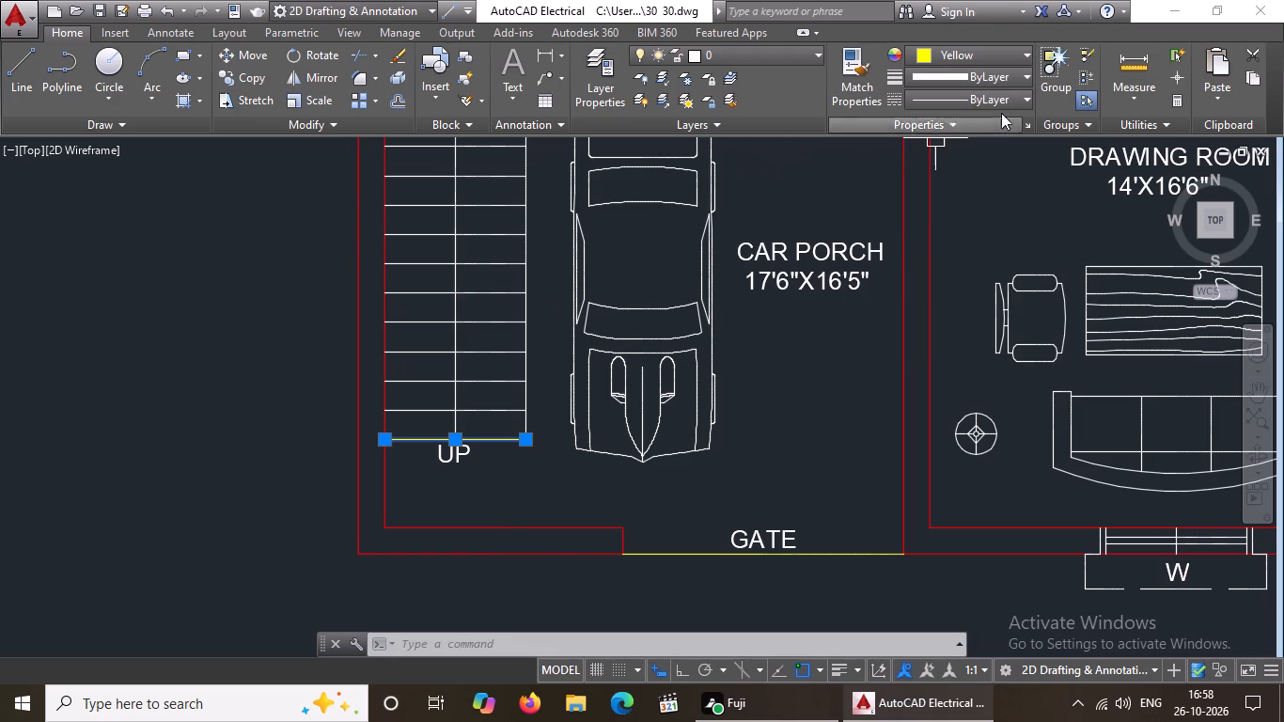
left_click(499, 413)
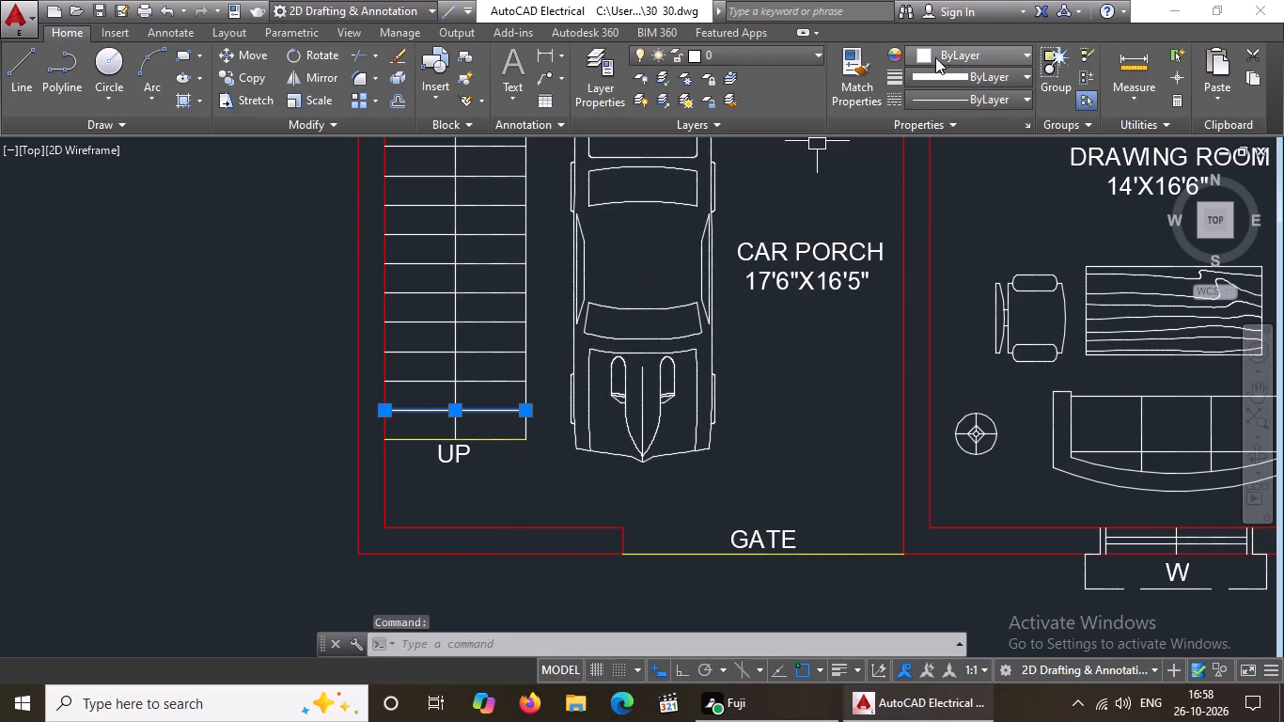
left_click(947, 47)
left_click(940, 248)
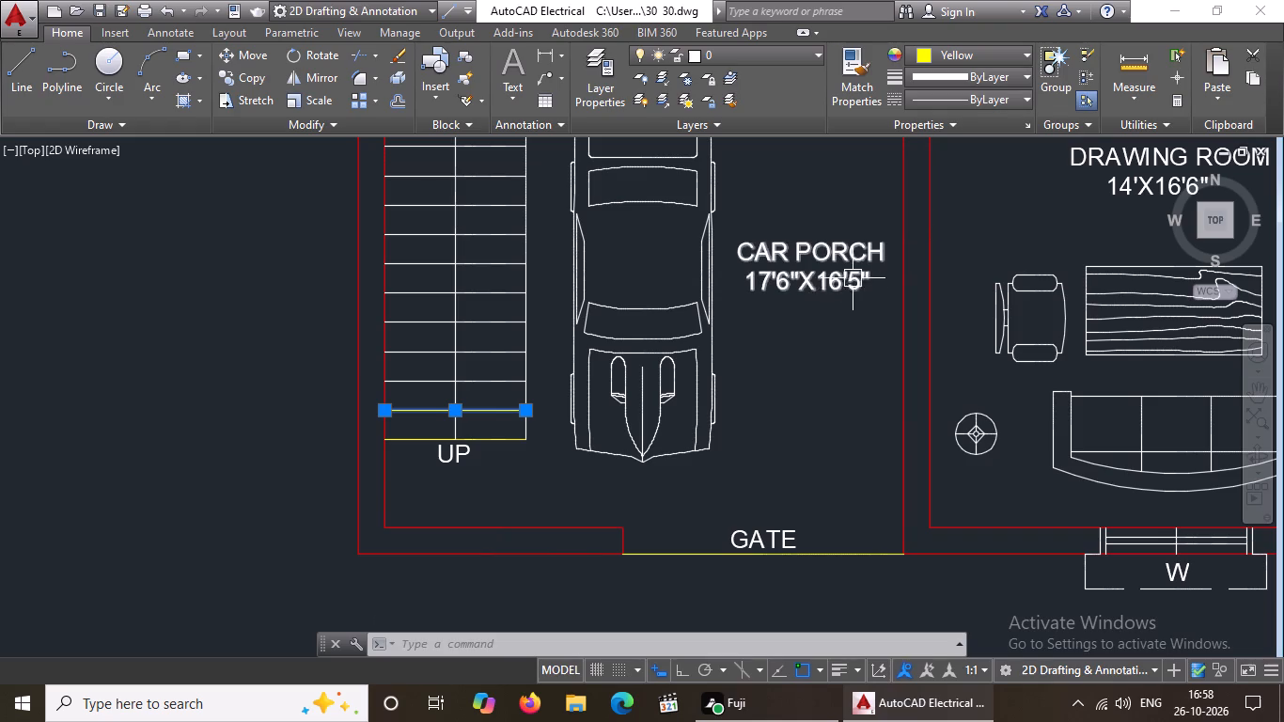
left_click(494, 385)
left_click(960, 56)
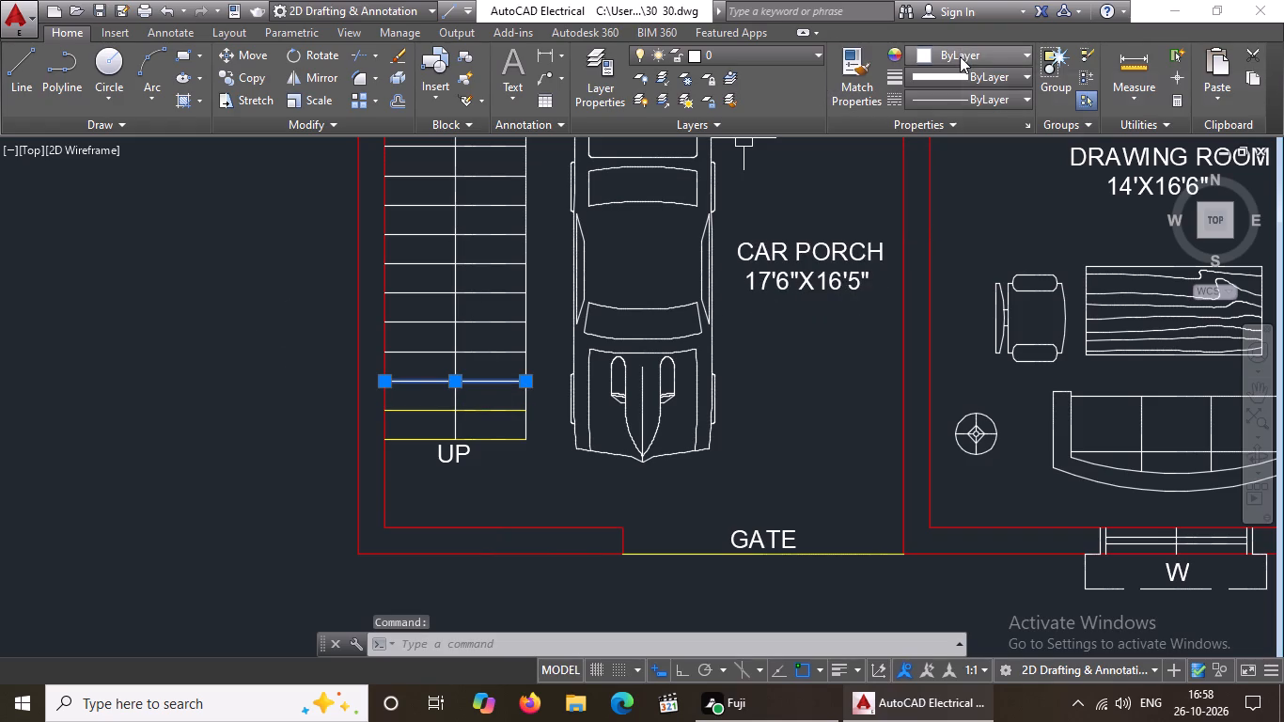
left_click(936, 243)
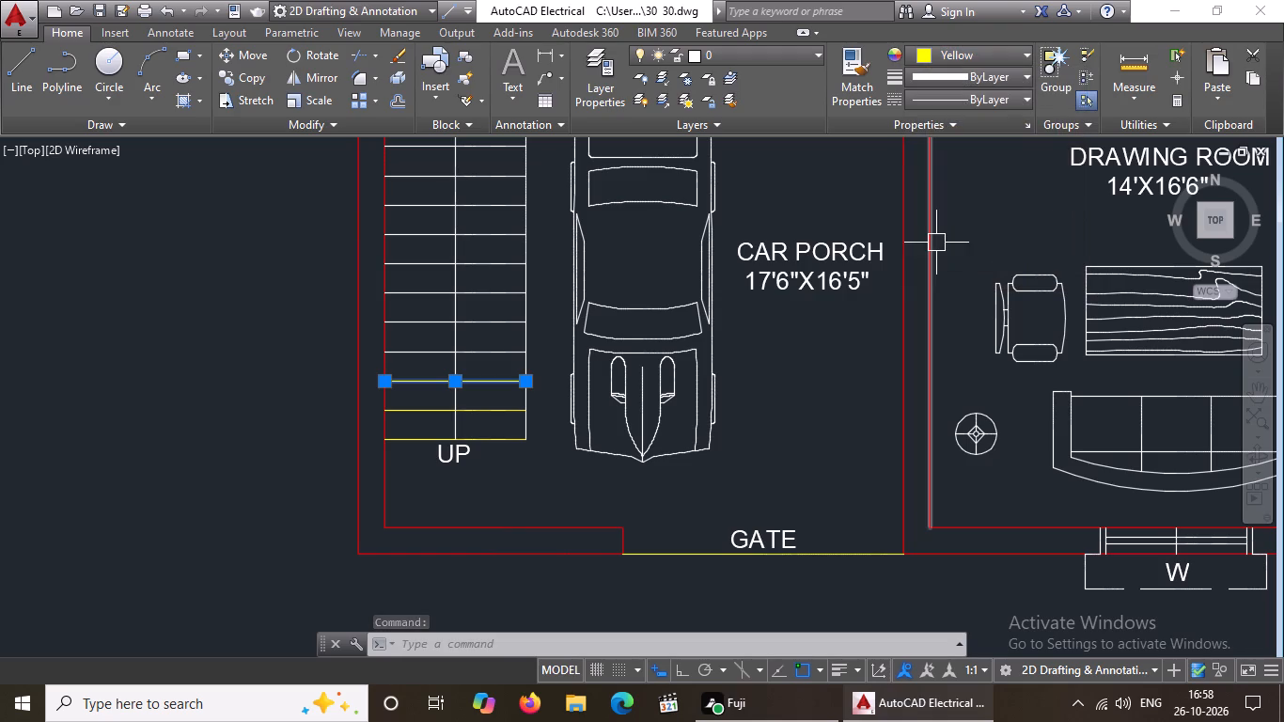
left_click(494, 354)
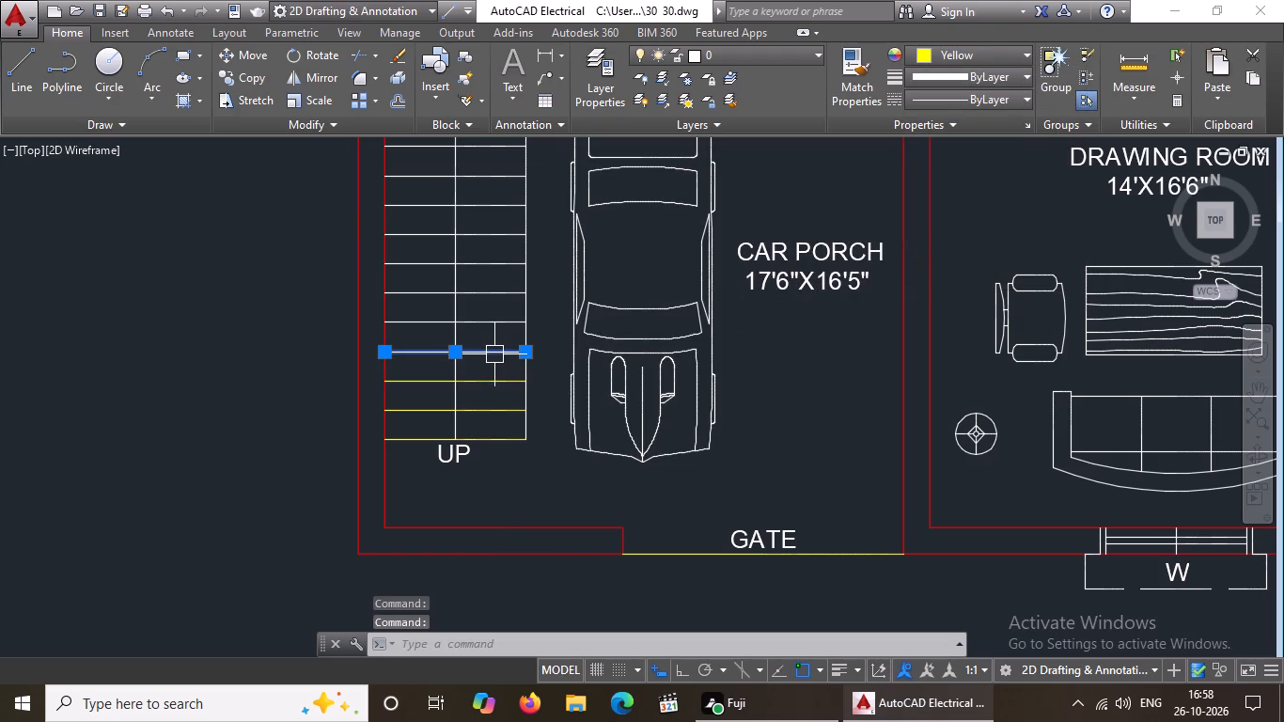
left_click(937, 58)
left_click(938, 241)
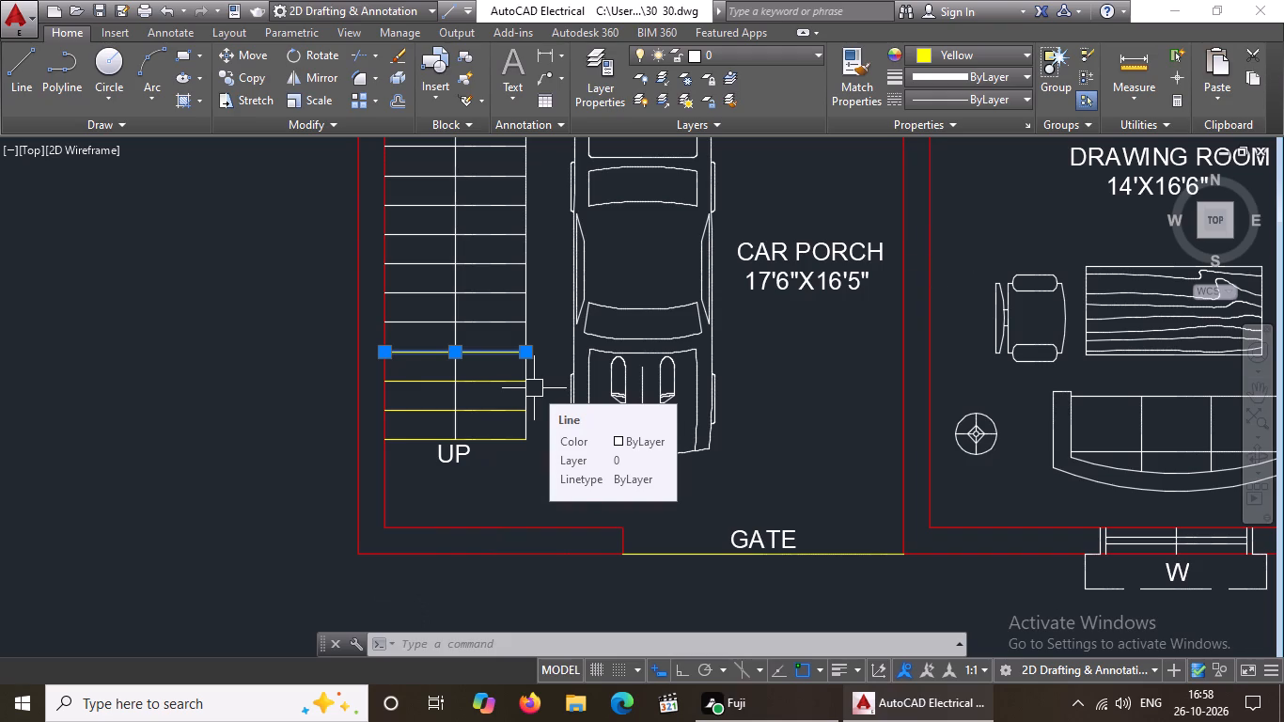
Recolour the next four tread lines up the car porch staircase, the fifth to eighth from the UP label, to yellow.
left_click(496, 324)
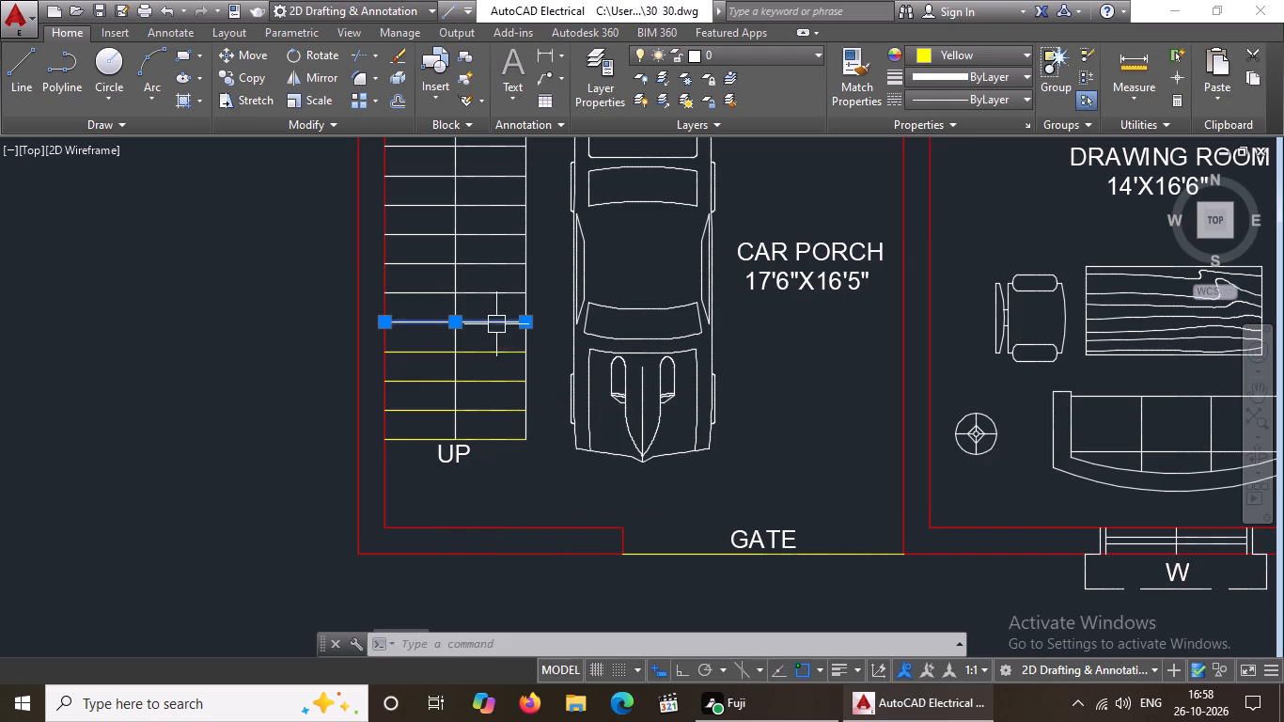
left_click(934, 50)
left_click(933, 244)
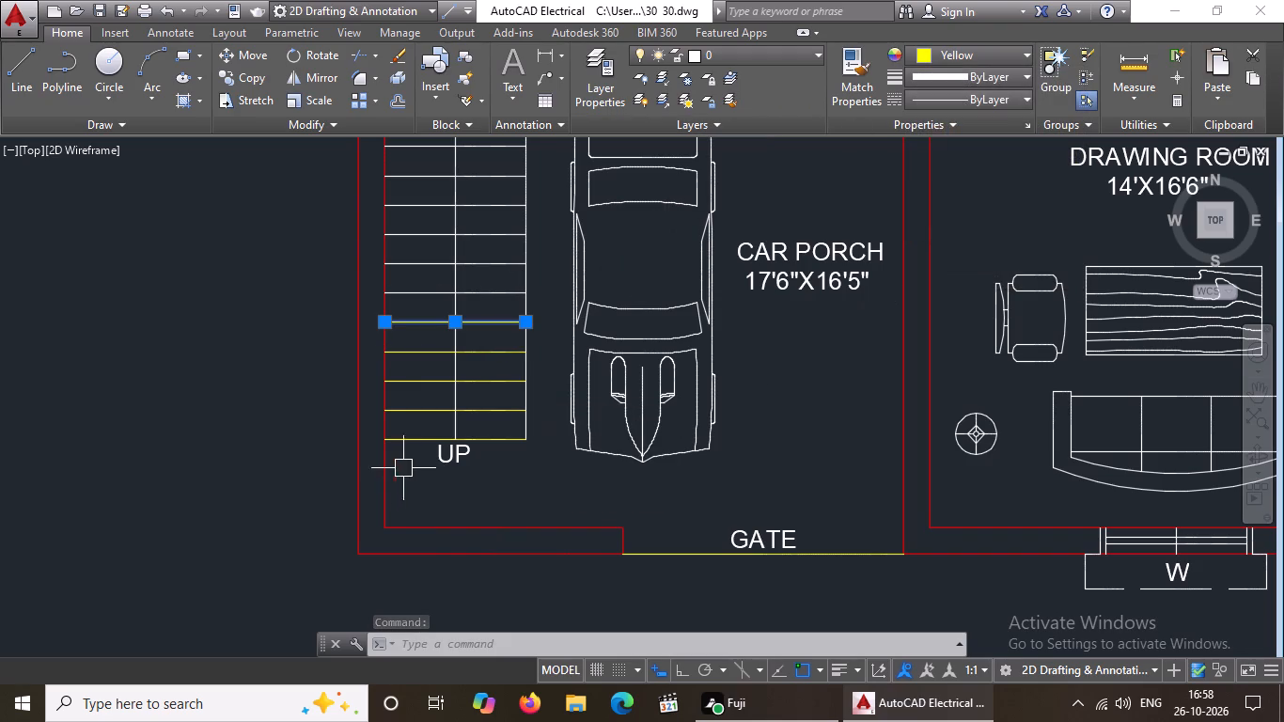
left_click(501, 296)
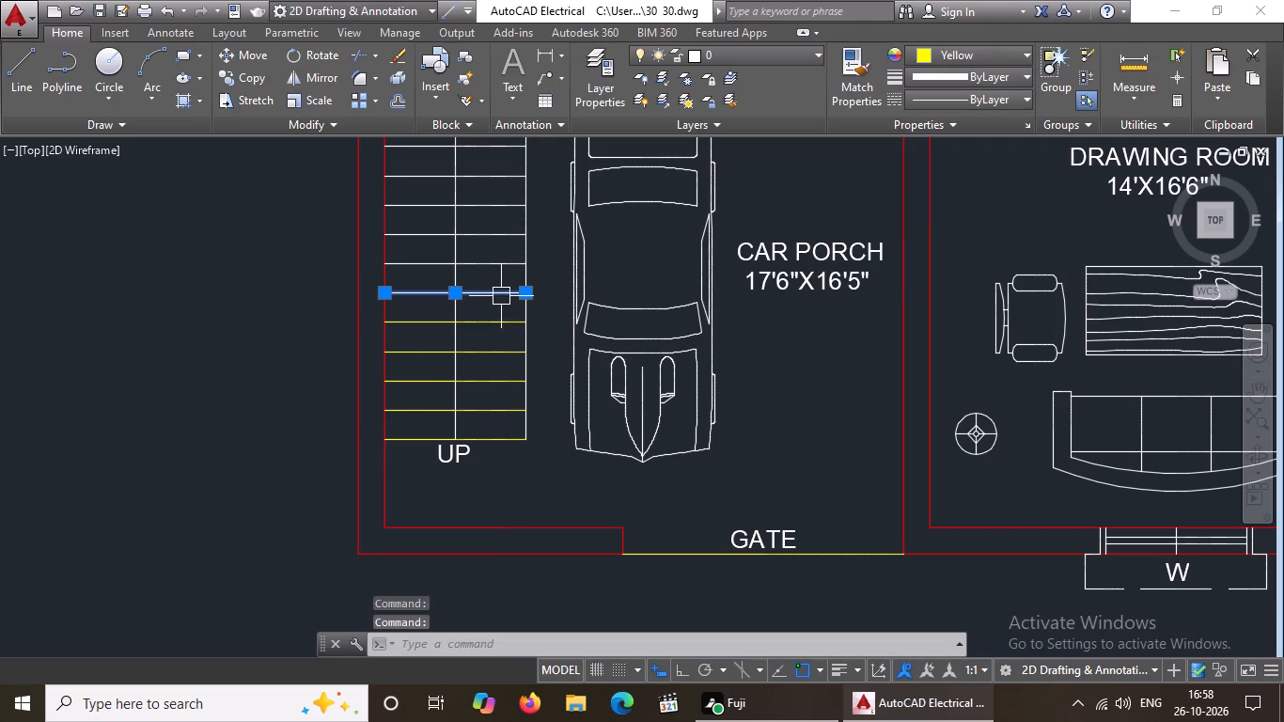
left_click(990, 42)
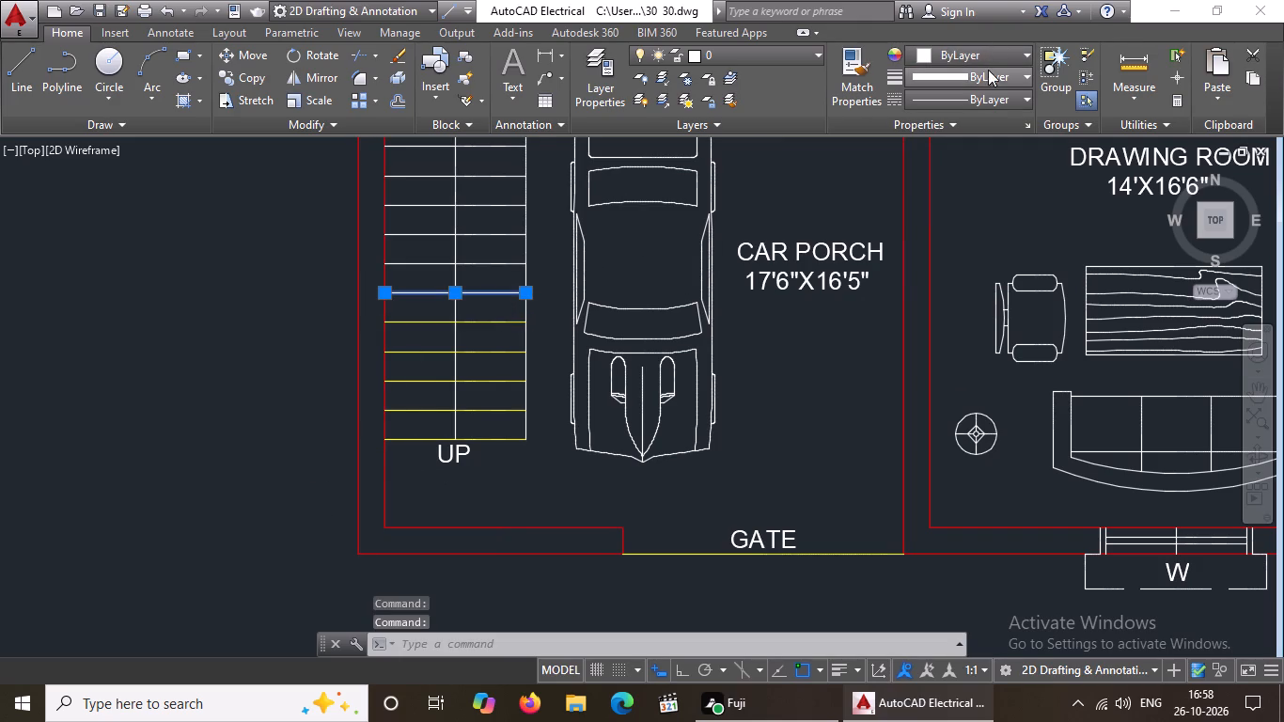
left_click(995, 51)
left_click(940, 245)
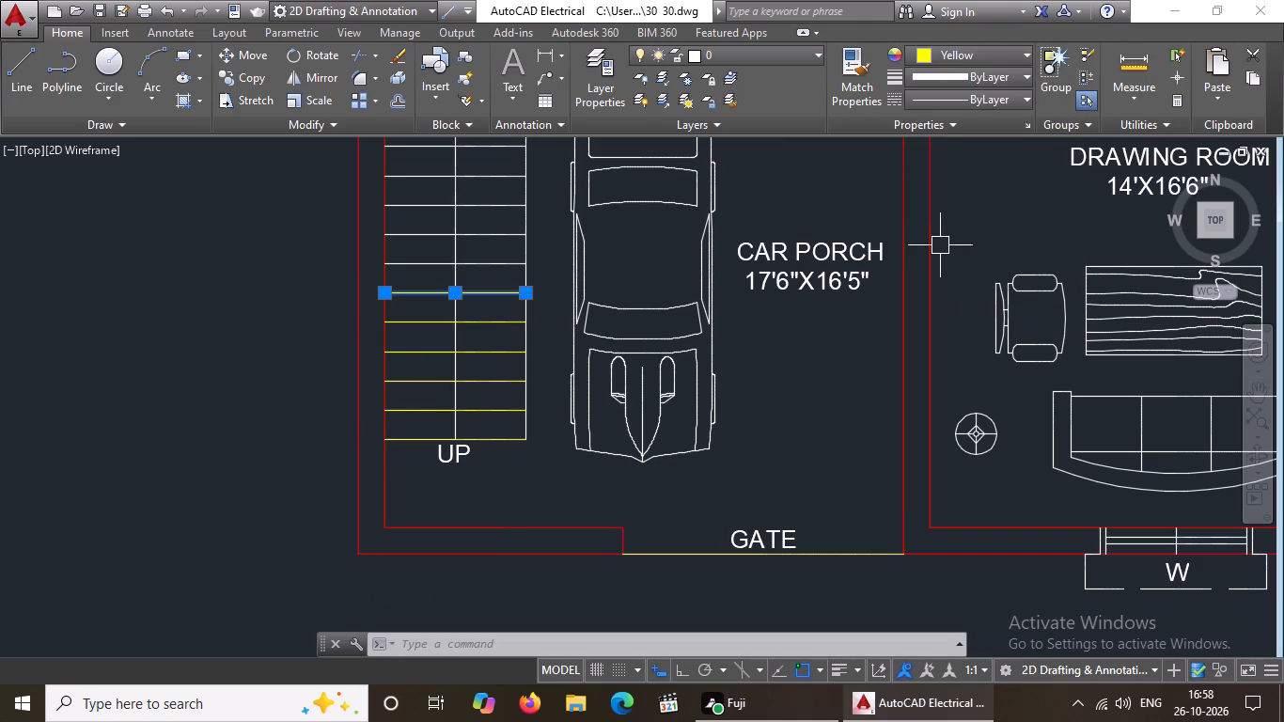
left_click(495, 271)
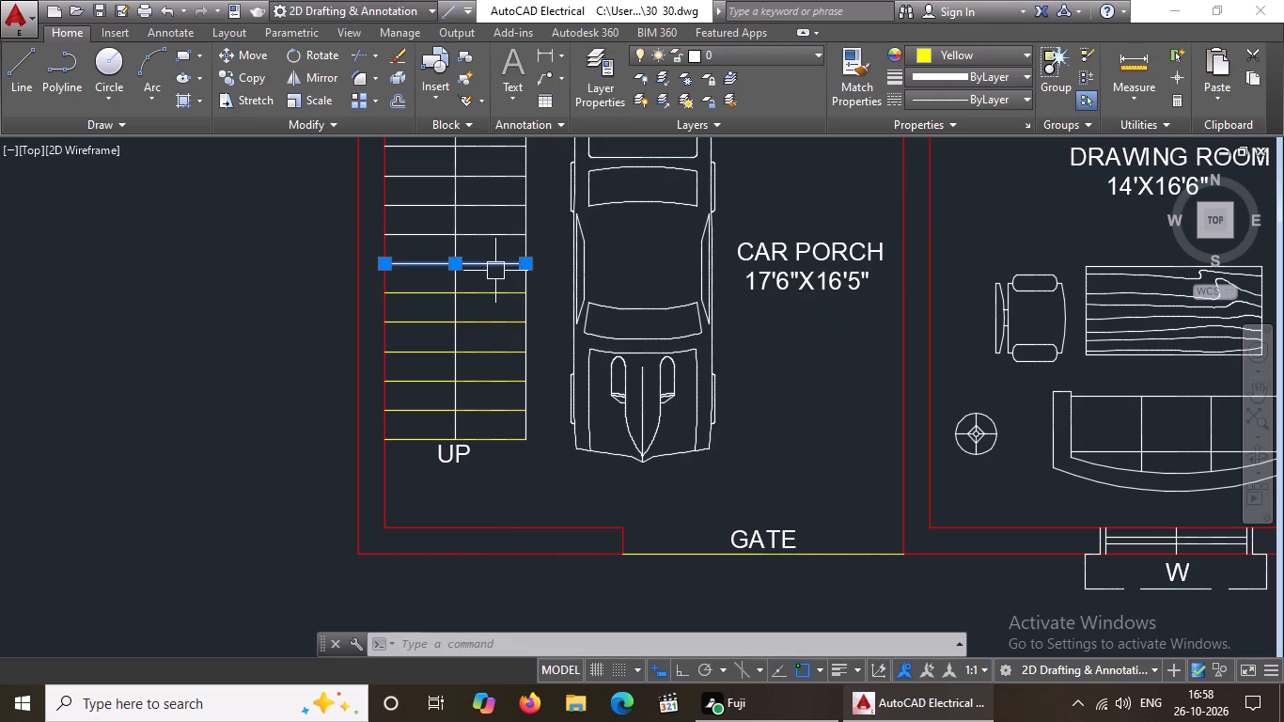
left_click(968, 56)
left_click(938, 243)
left_click(421, 232)
left_click(923, 48)
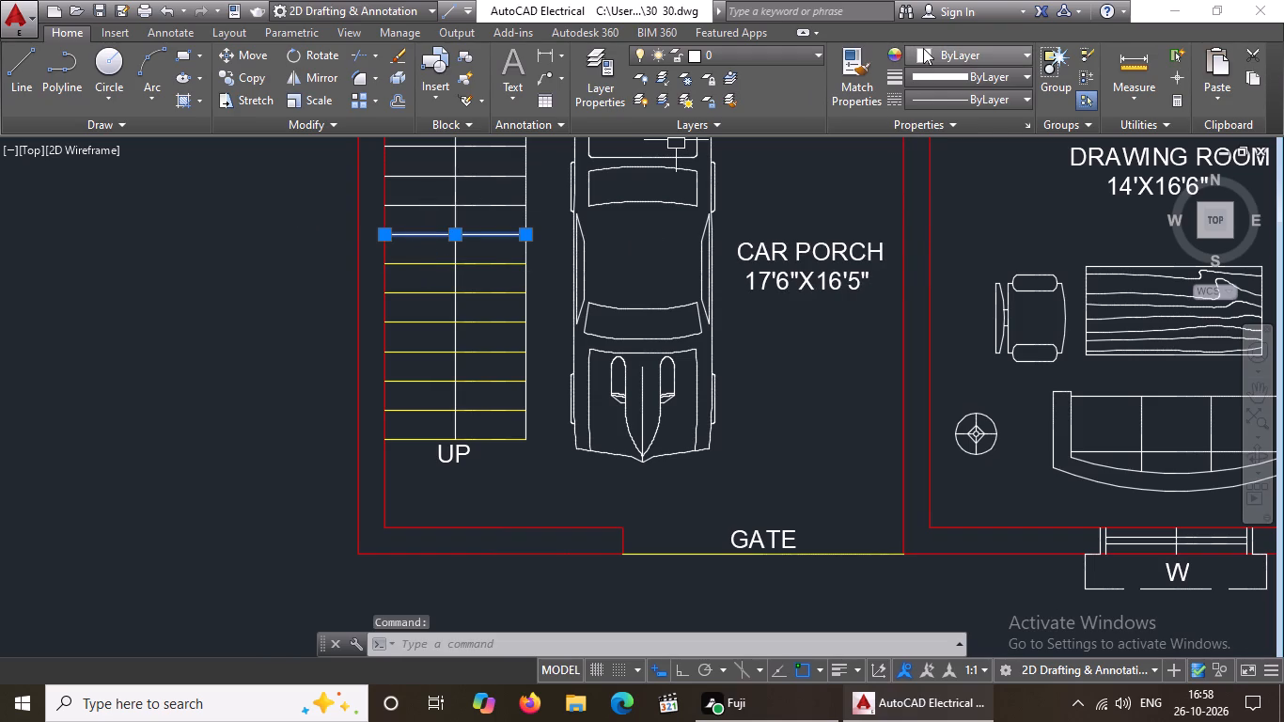
left_click(933, 238)
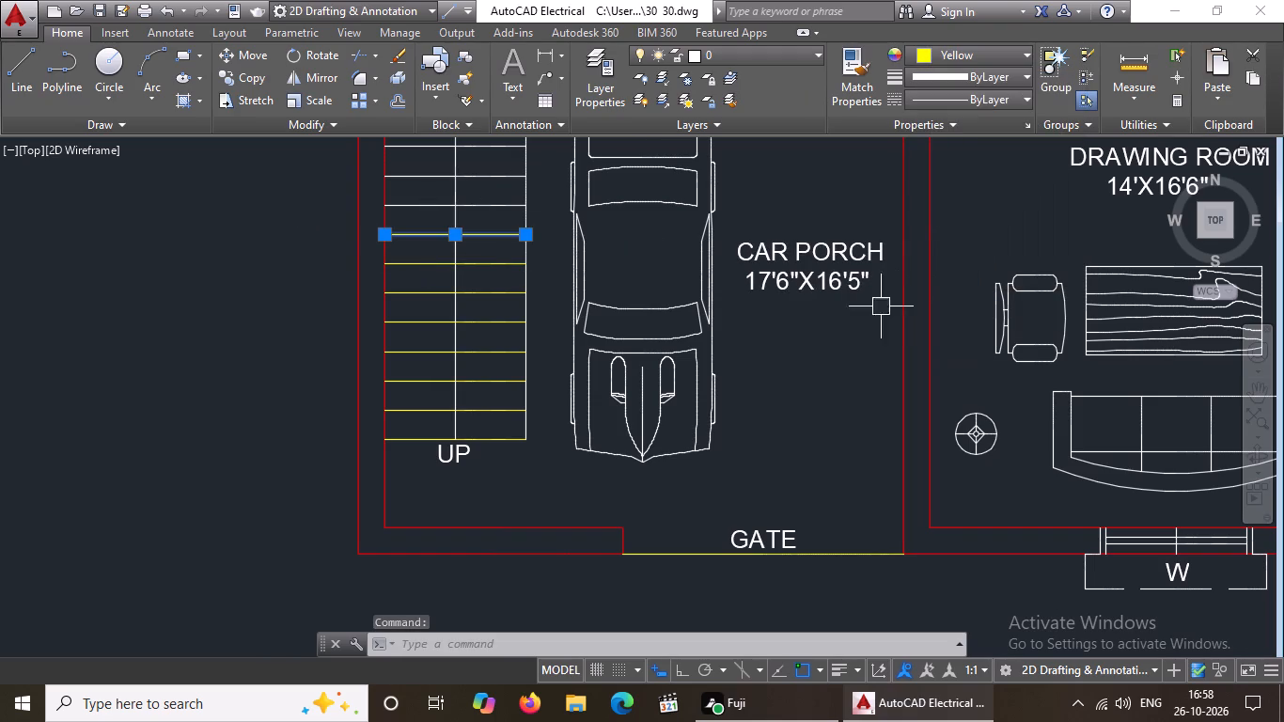
Recolour the long side line of the staircase's lower flight facing the car to yellow.
left_click(523, 419)
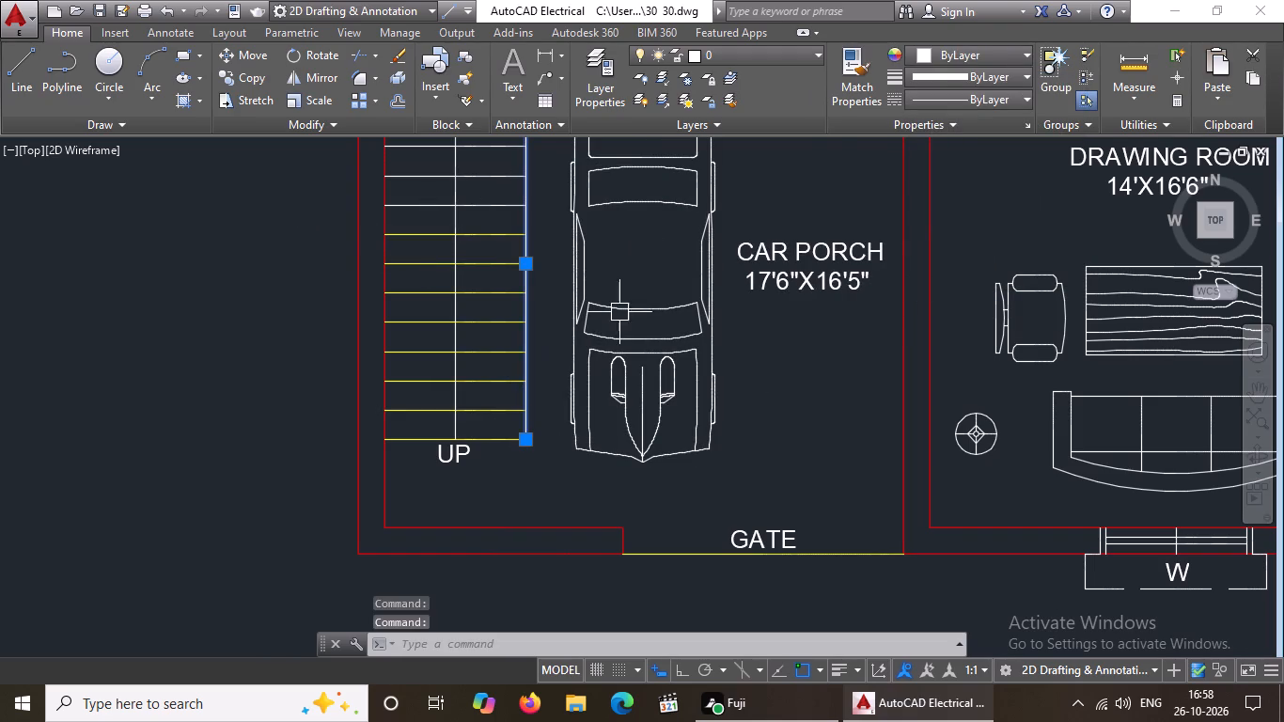
left_click(949, 55)
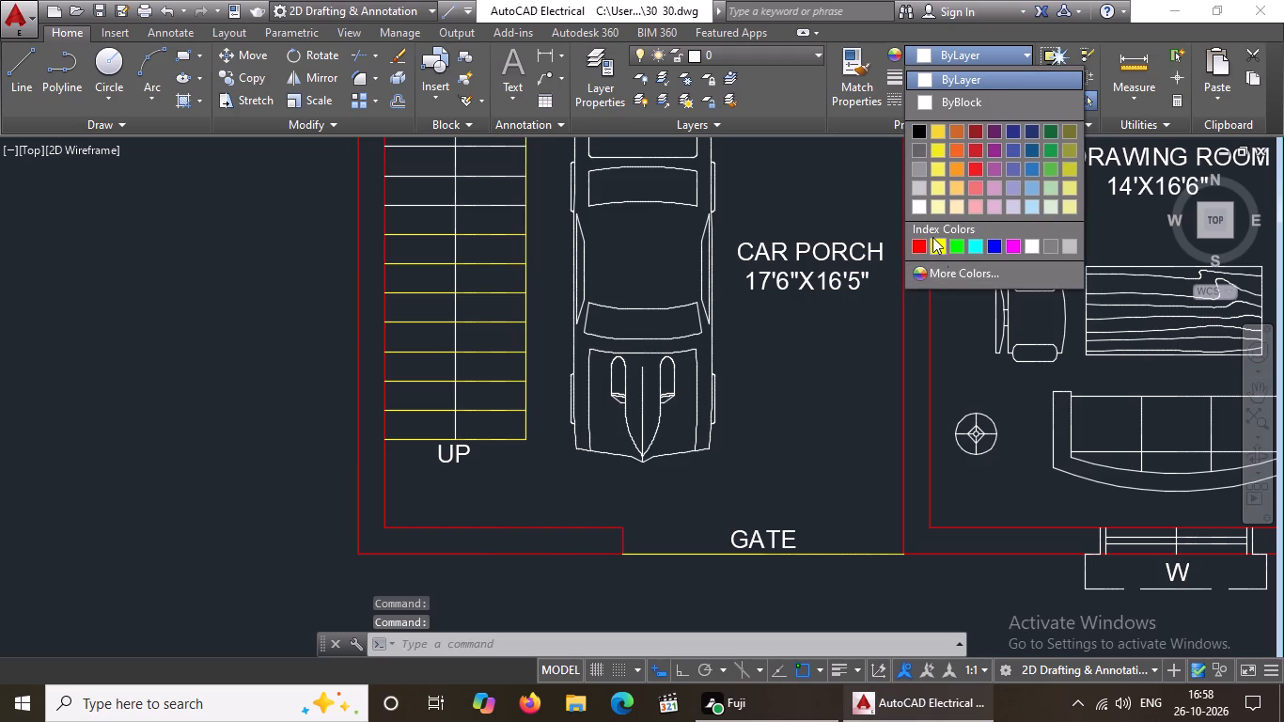
left_click(939, 244)
Recolour the ninth to twelfth tread lines of the lower flight, counted from the UP label, to yellow.
scroll(653, 374, "down", 3)
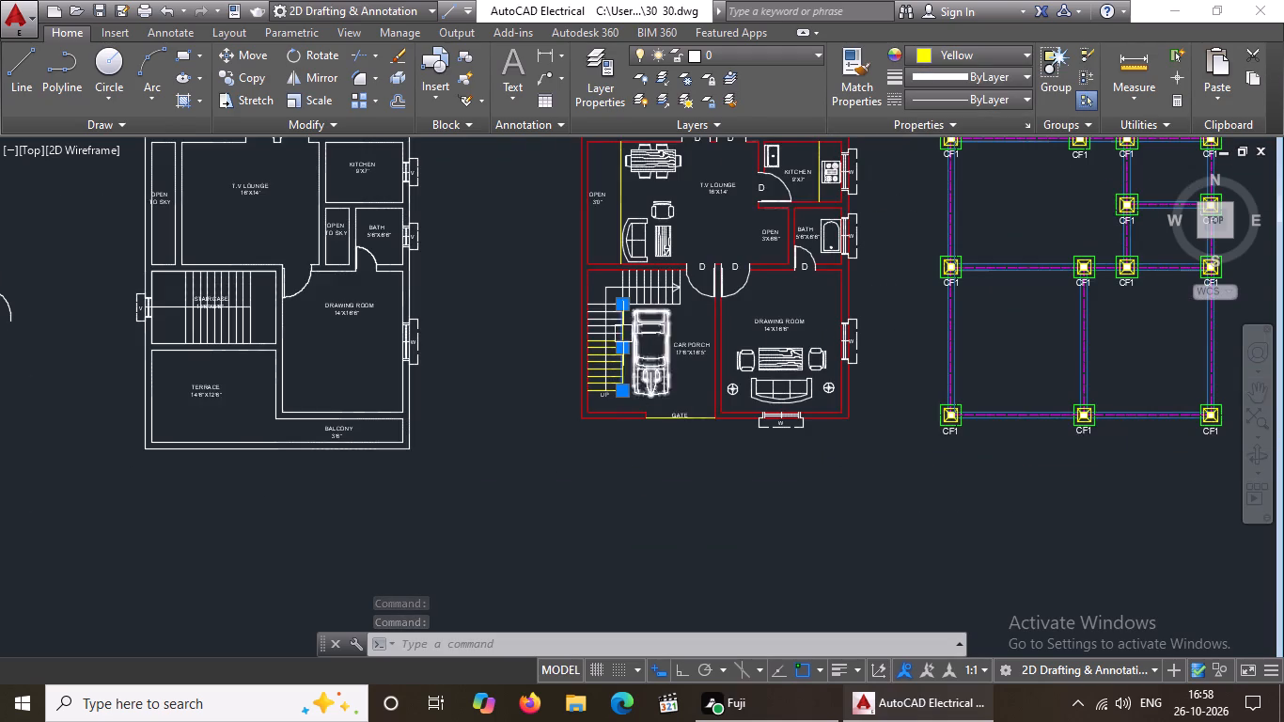
scroll(622, 330, "up", 4)
left_click(593, 334)
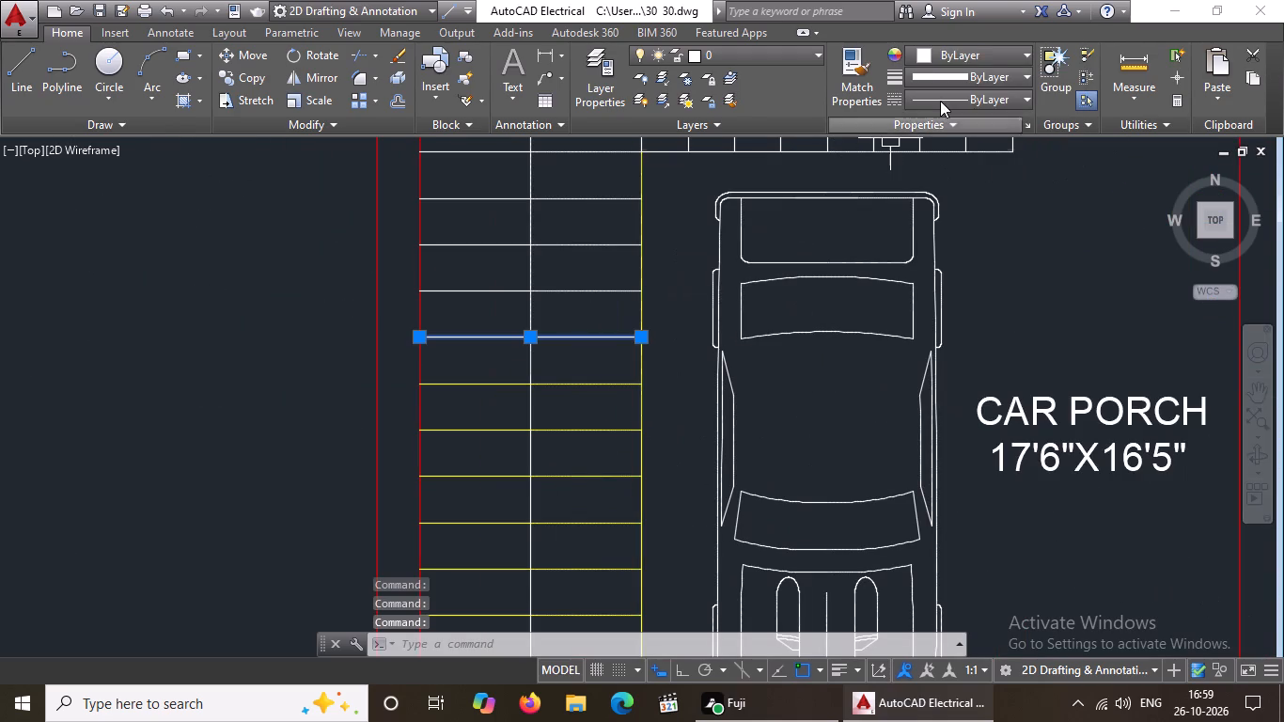
left_click(967, 48)
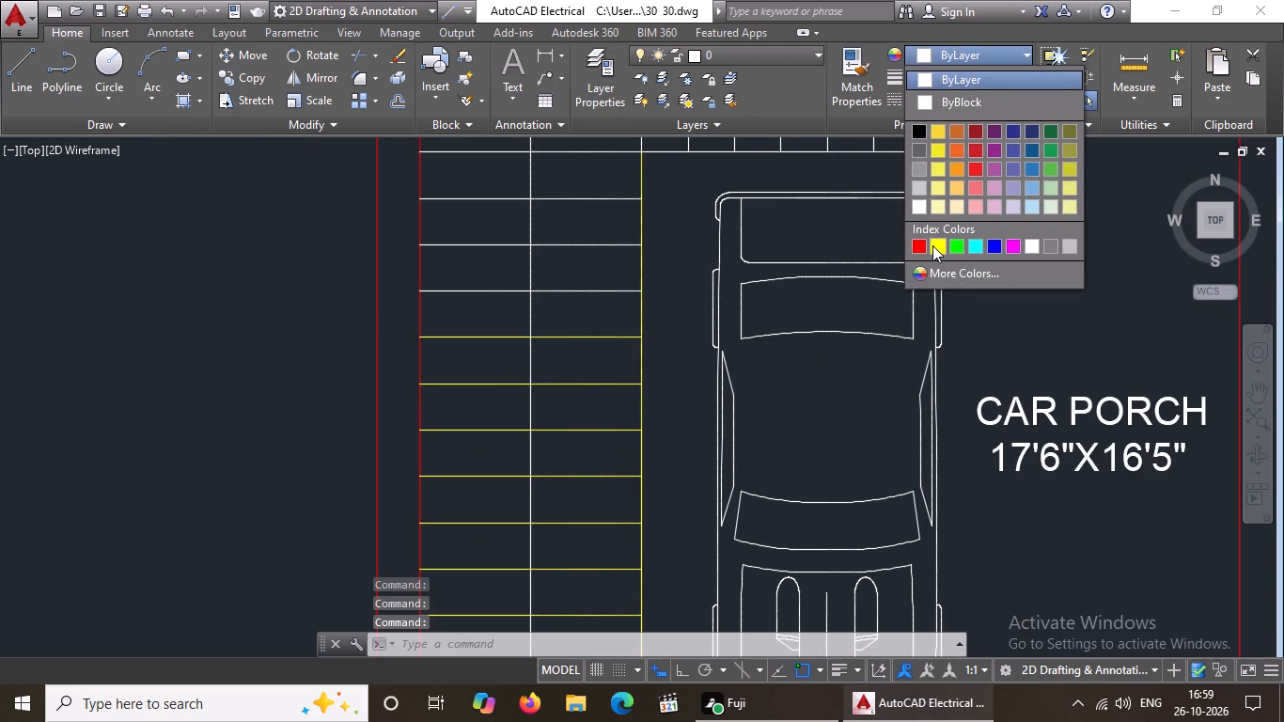
left_click(932, 245)
left_click(557, 296)
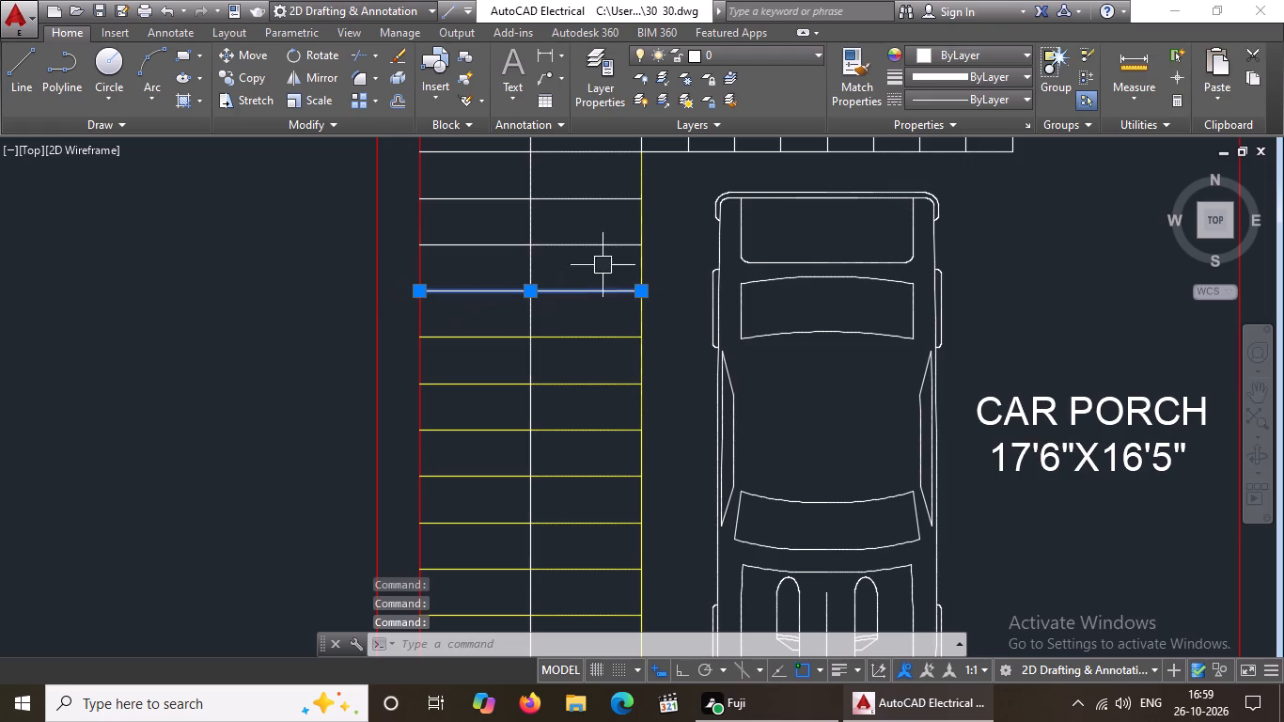
left_click(941, 56)
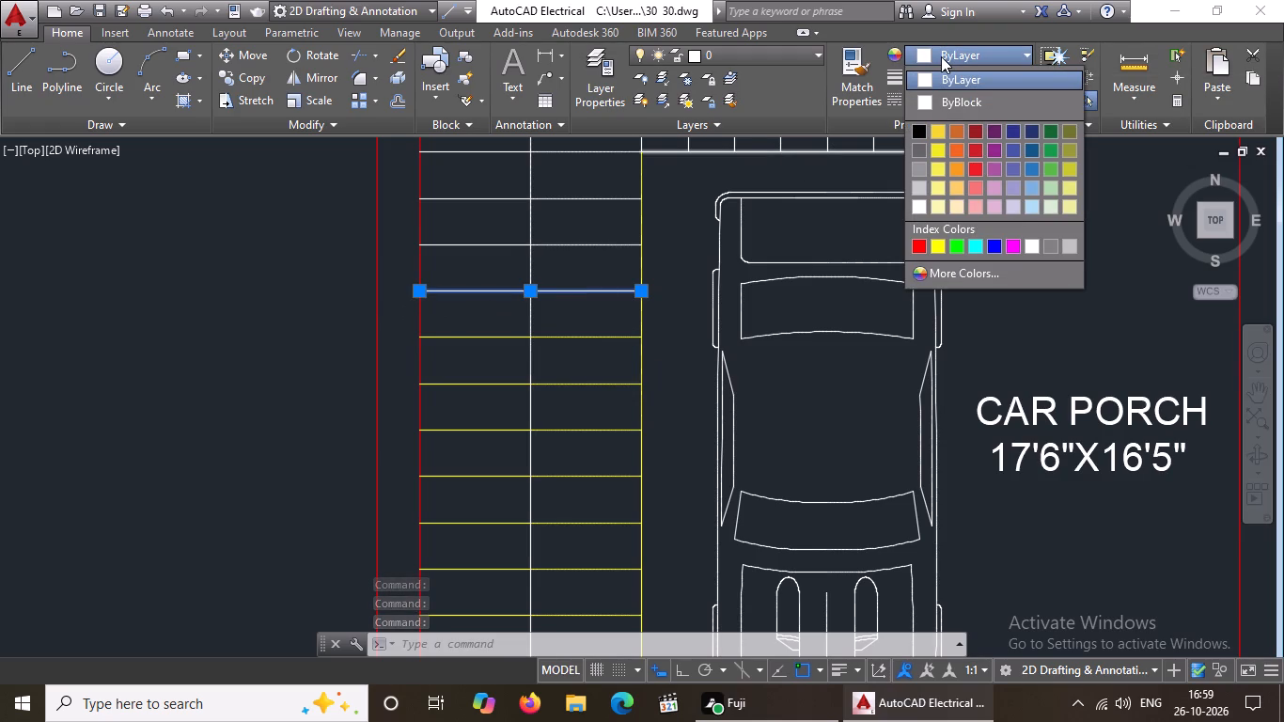
left_click(940, 247)
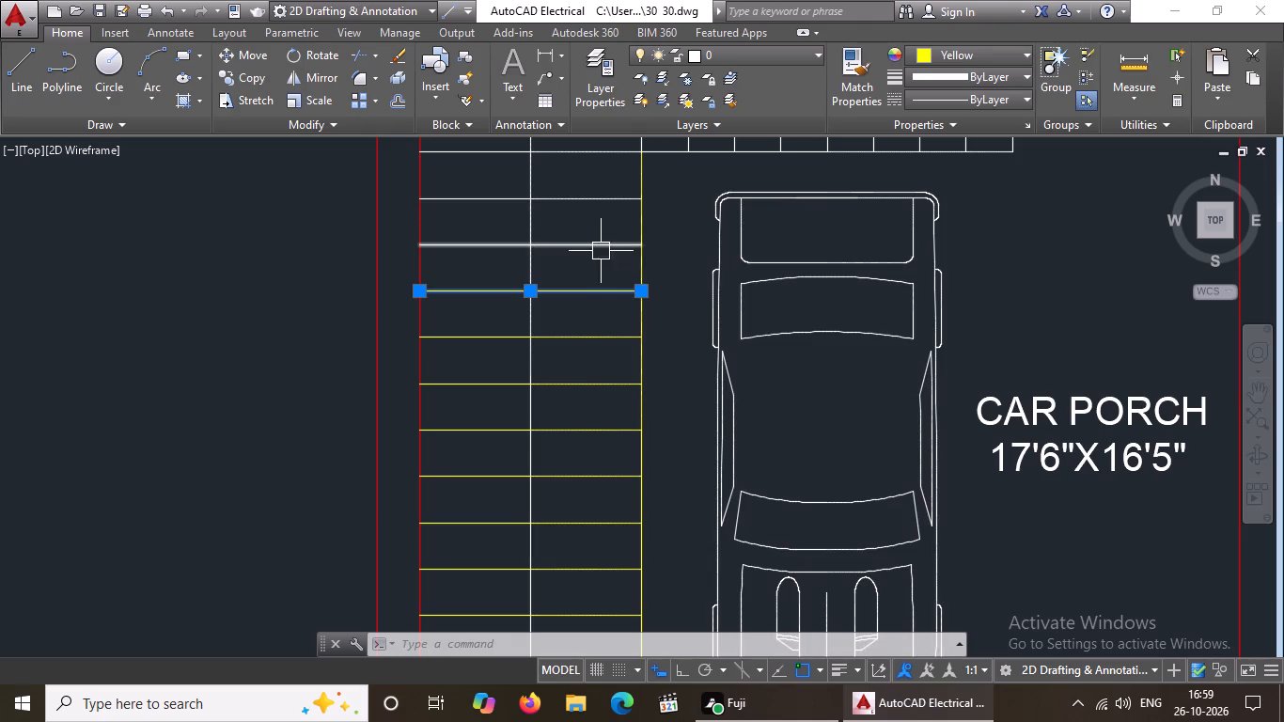
left_click(599, 244)
left_click(970, 58)
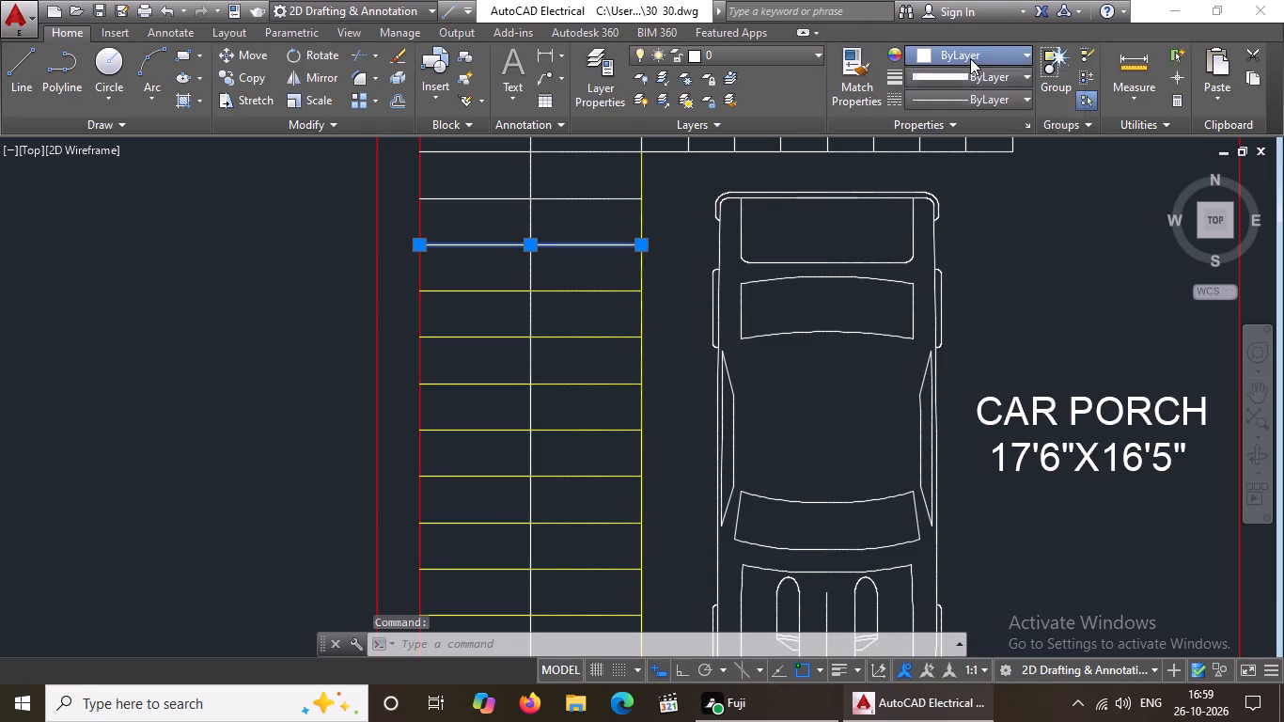
left_click(935, 242)
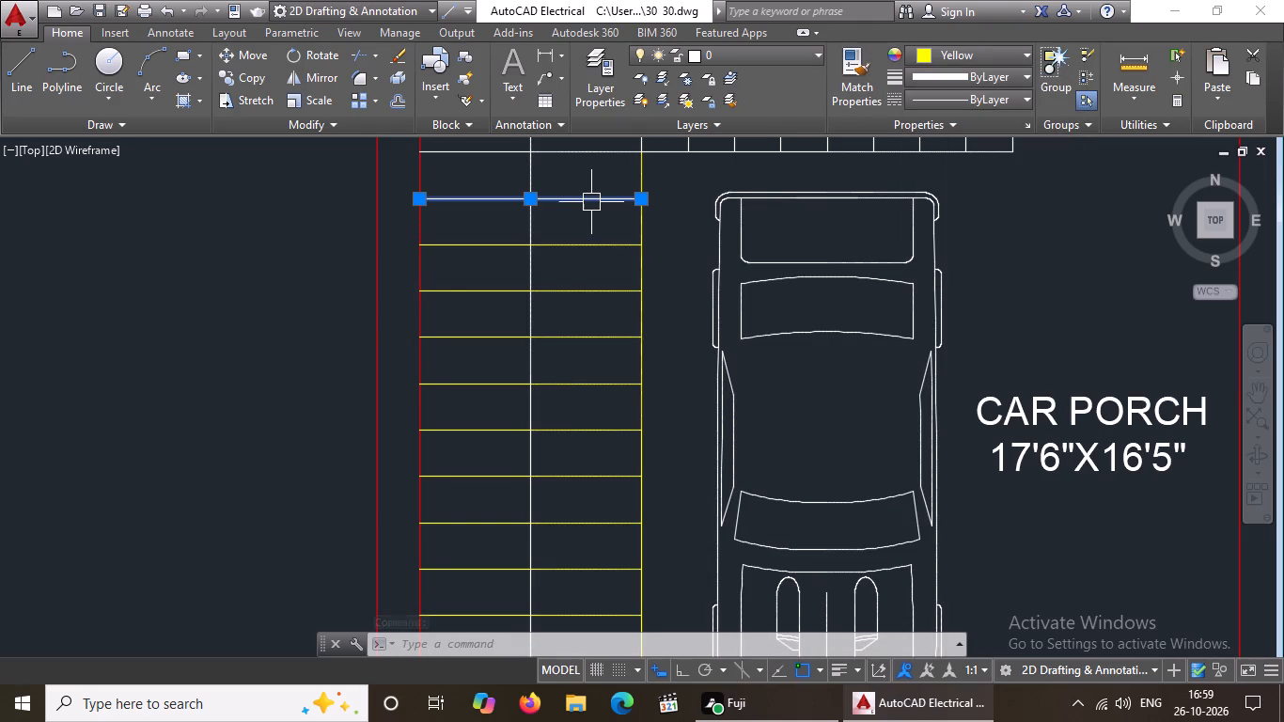
left_click(591, 202)
left_click(1019, 50)
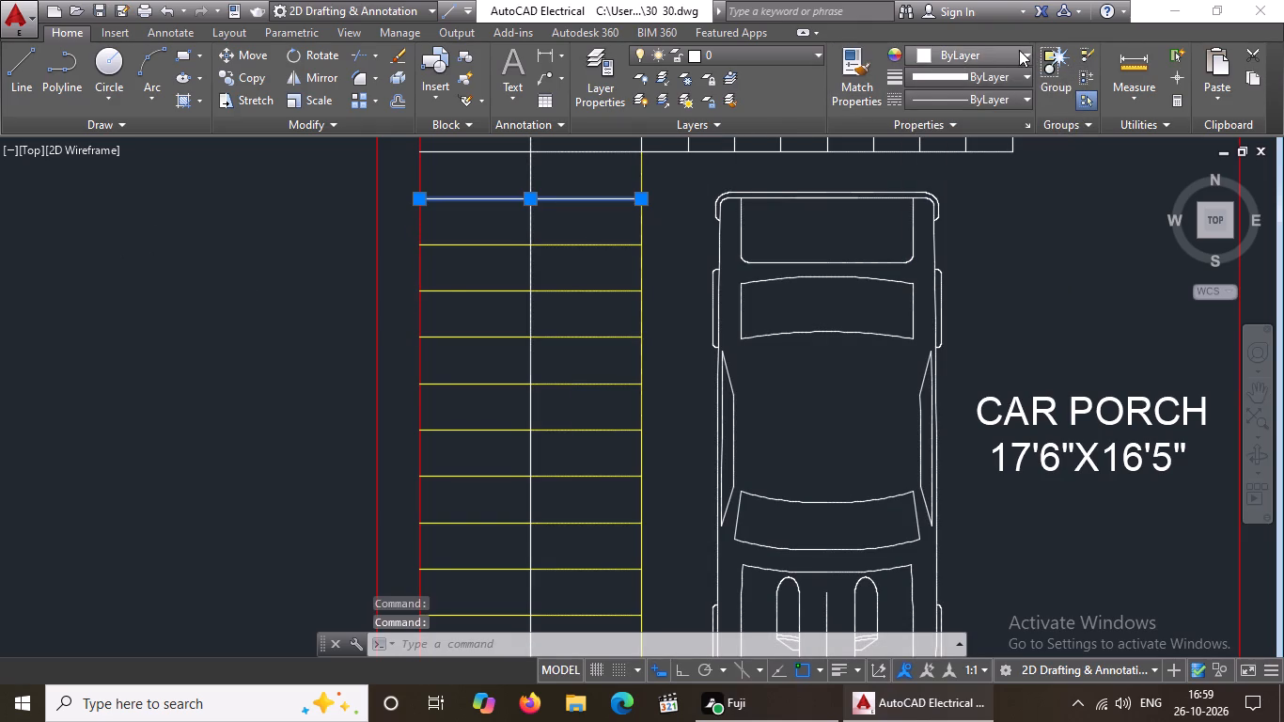
left_click(937, 242)
Recolour the lower flight's topmost tread line, where it meets the landing, to yellow.
scroll(501, 273, "down", 1)
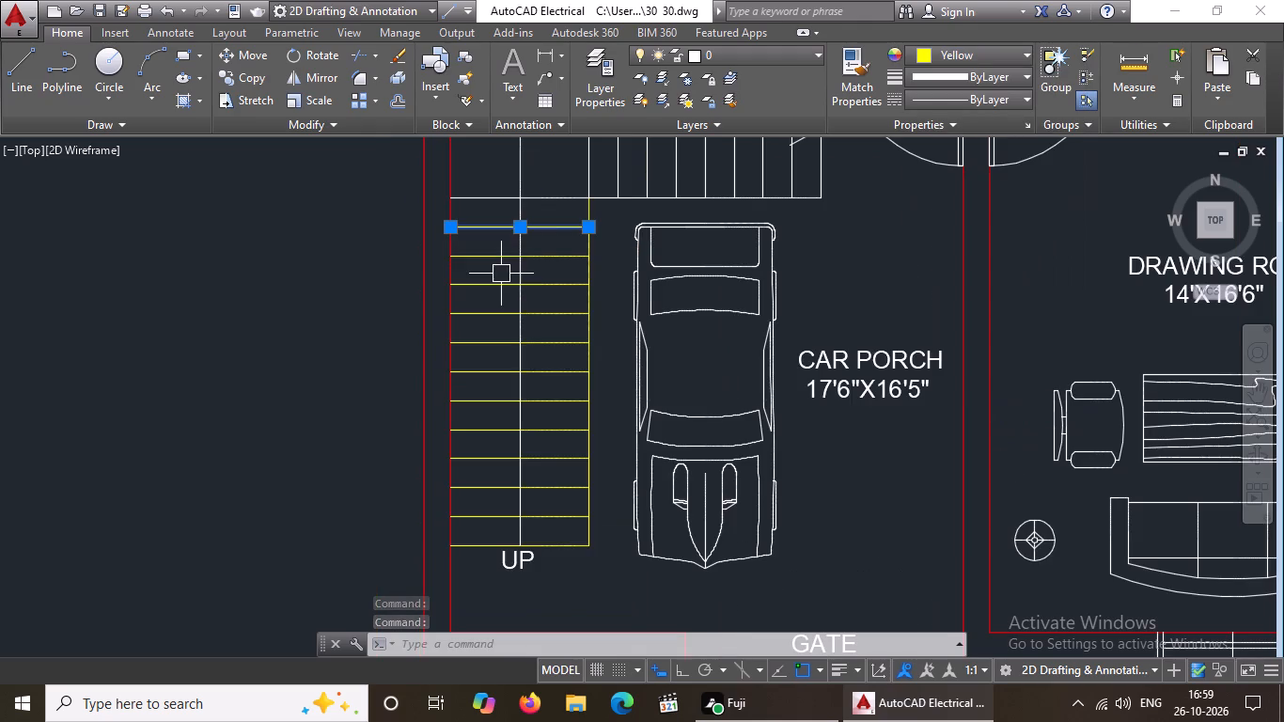
left_click(554, 203)
left_click(943, 52)
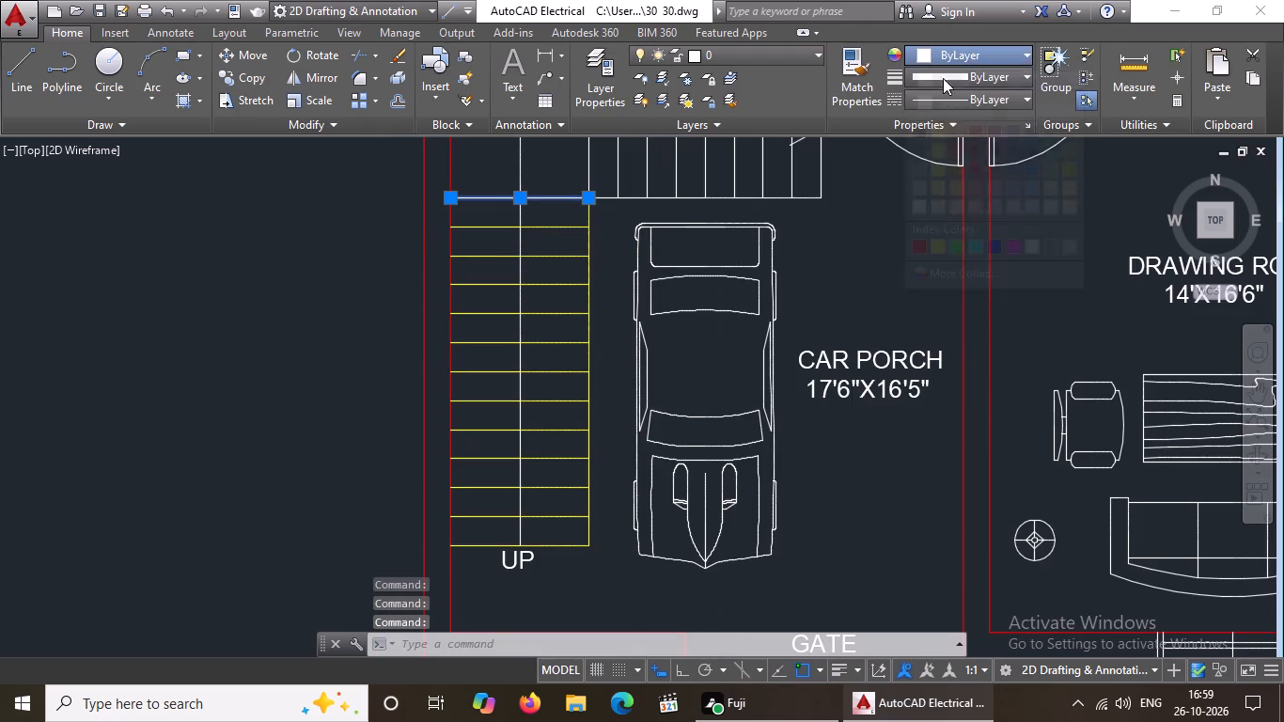
left_click(933, 243)
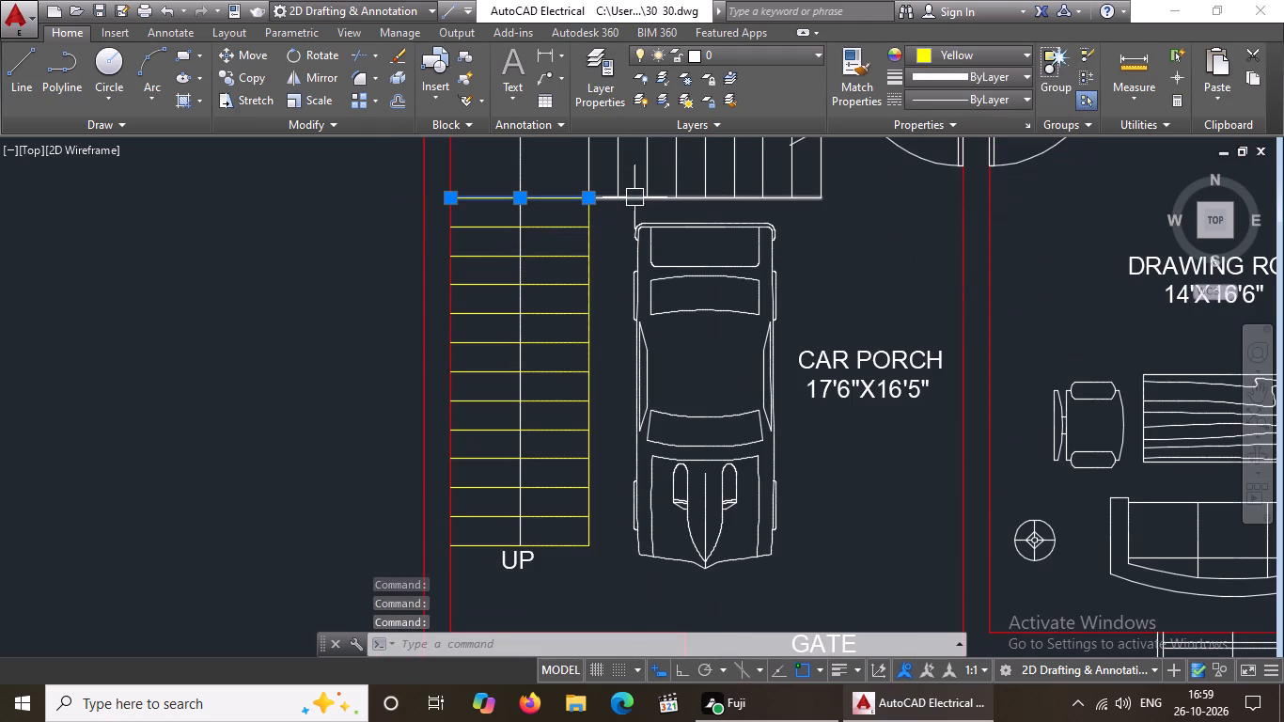
Recolour the long edge line of the staircase's upper flight, just behind the car, to yellow.
left_click(634, 197)
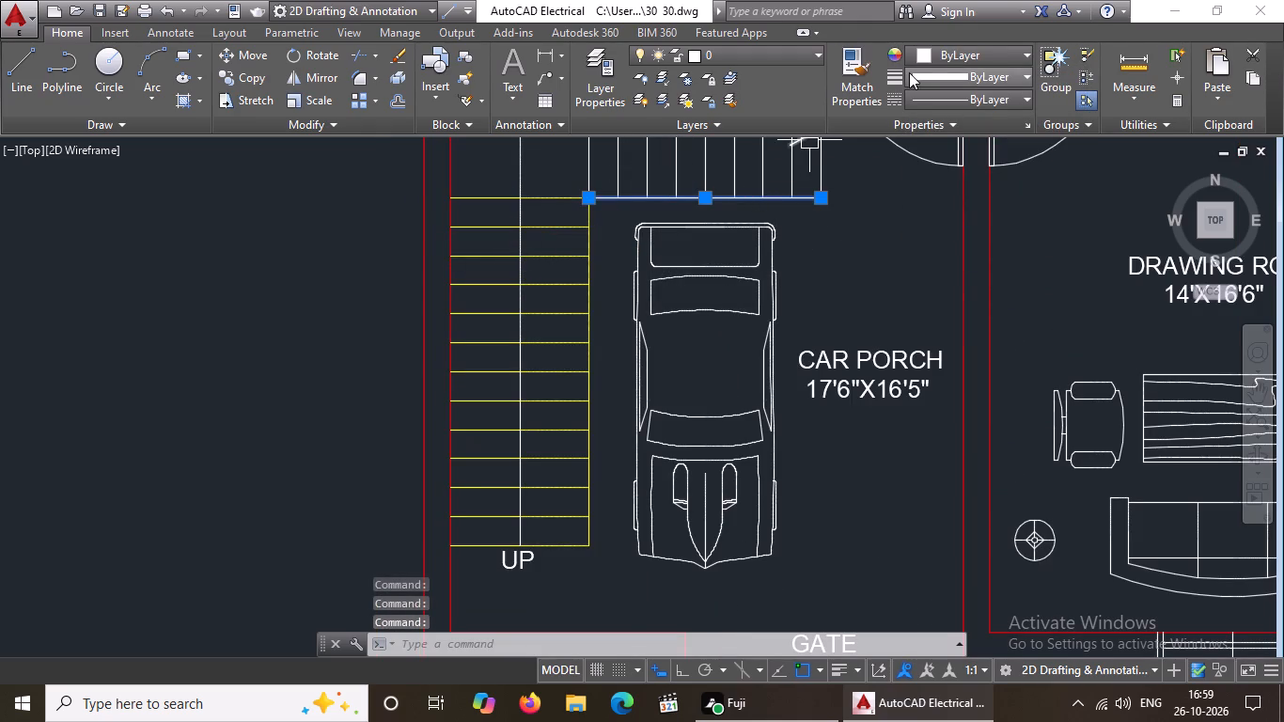
left_click(943, 47)
left_click(937, 246)
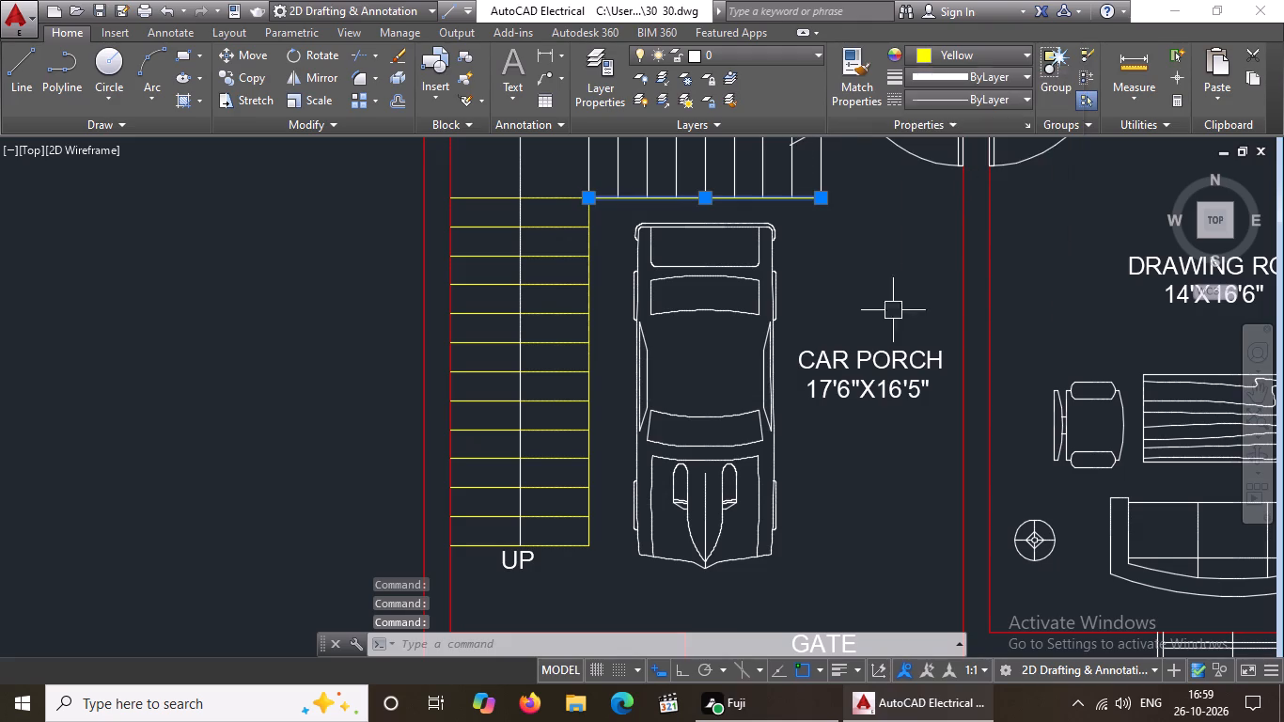
Recolour the first three tread lines of the staircase's upper flight, counted from the landing, to yellow.
scroll(815, 358, "down", 2)
scroll(770, 248, "up", 1)
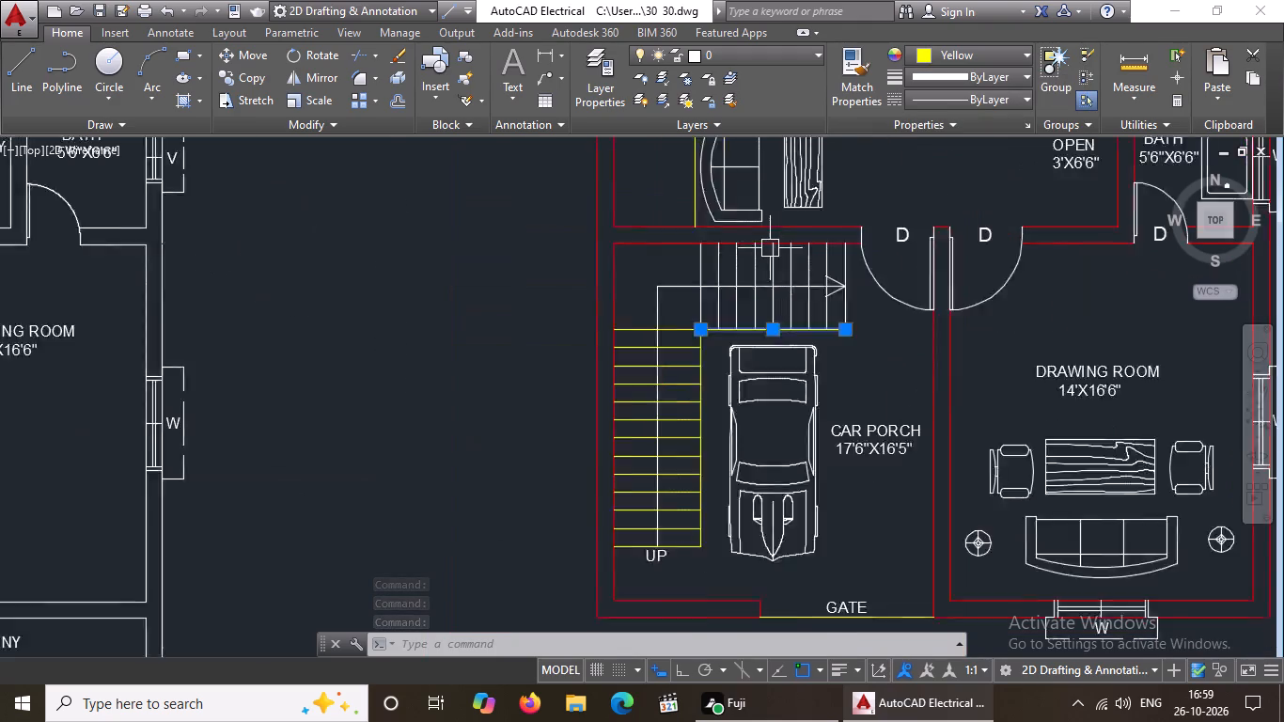
scroll(770, 248, "up", 1)
left_click(654, 275)
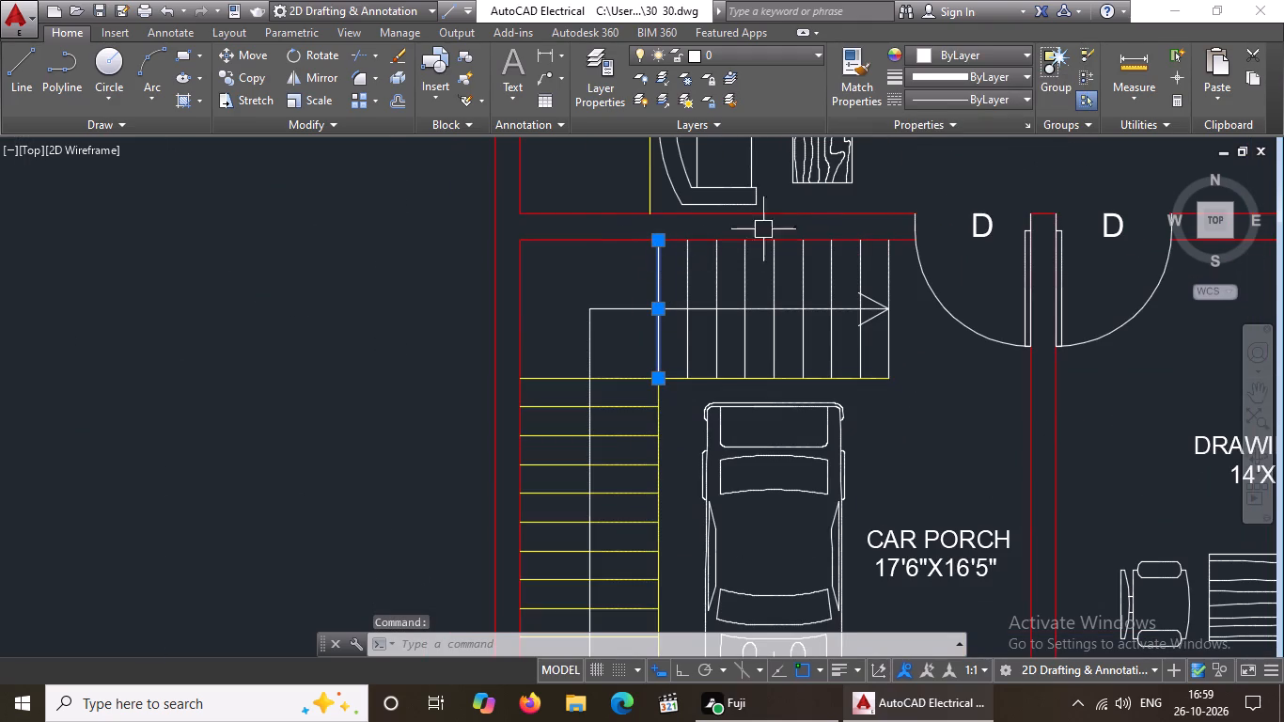
left_click(930, 54)
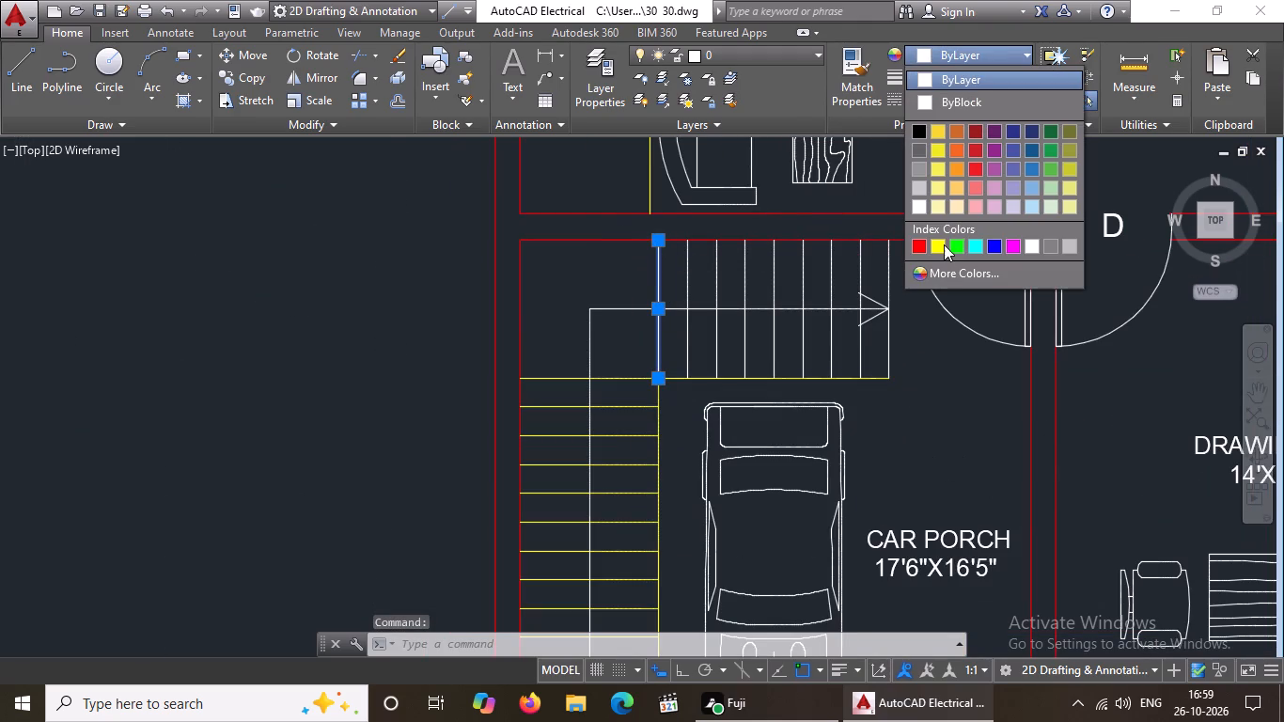
left_click(938, 244)
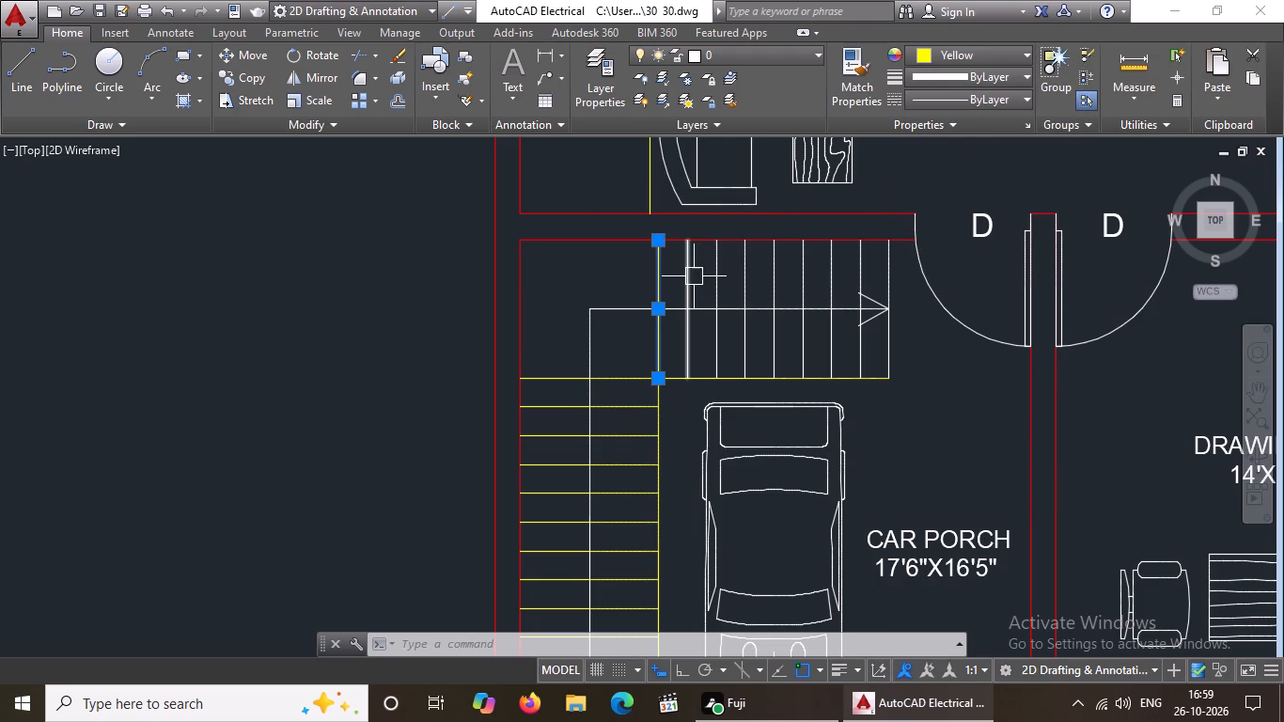
left_click(694, 276)
left_click(960, 53)
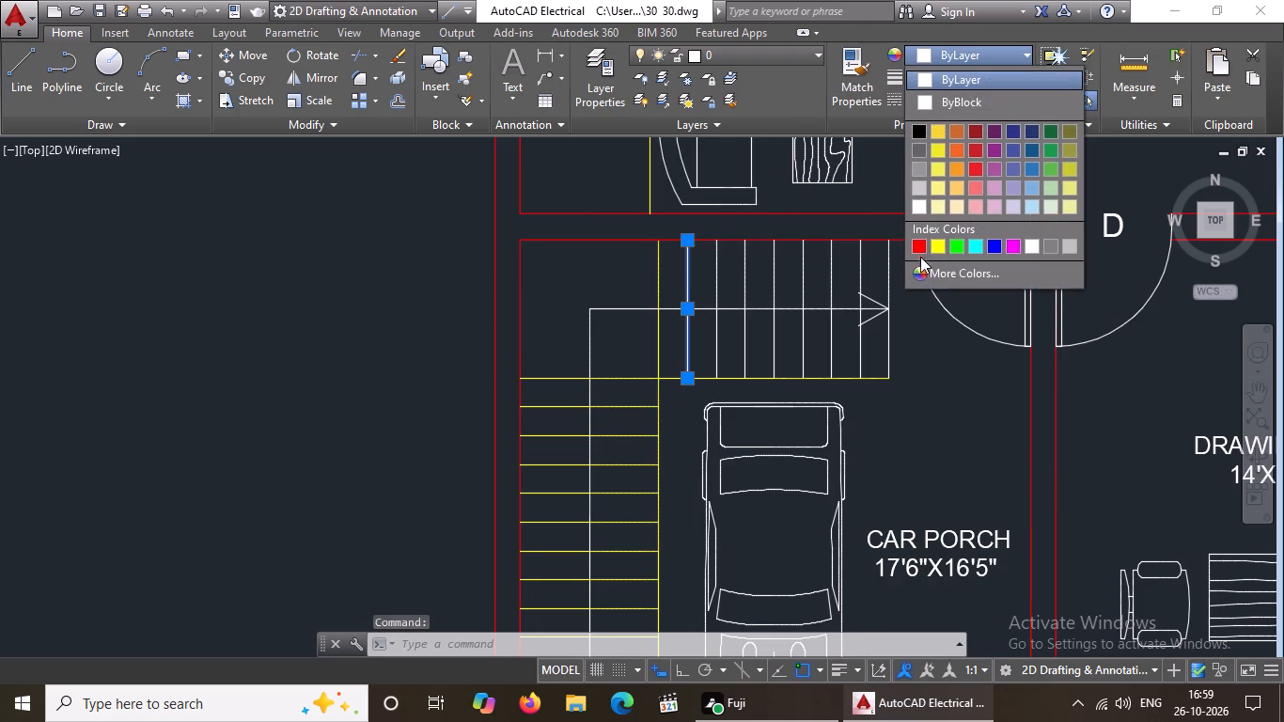
left_click(936, 239)
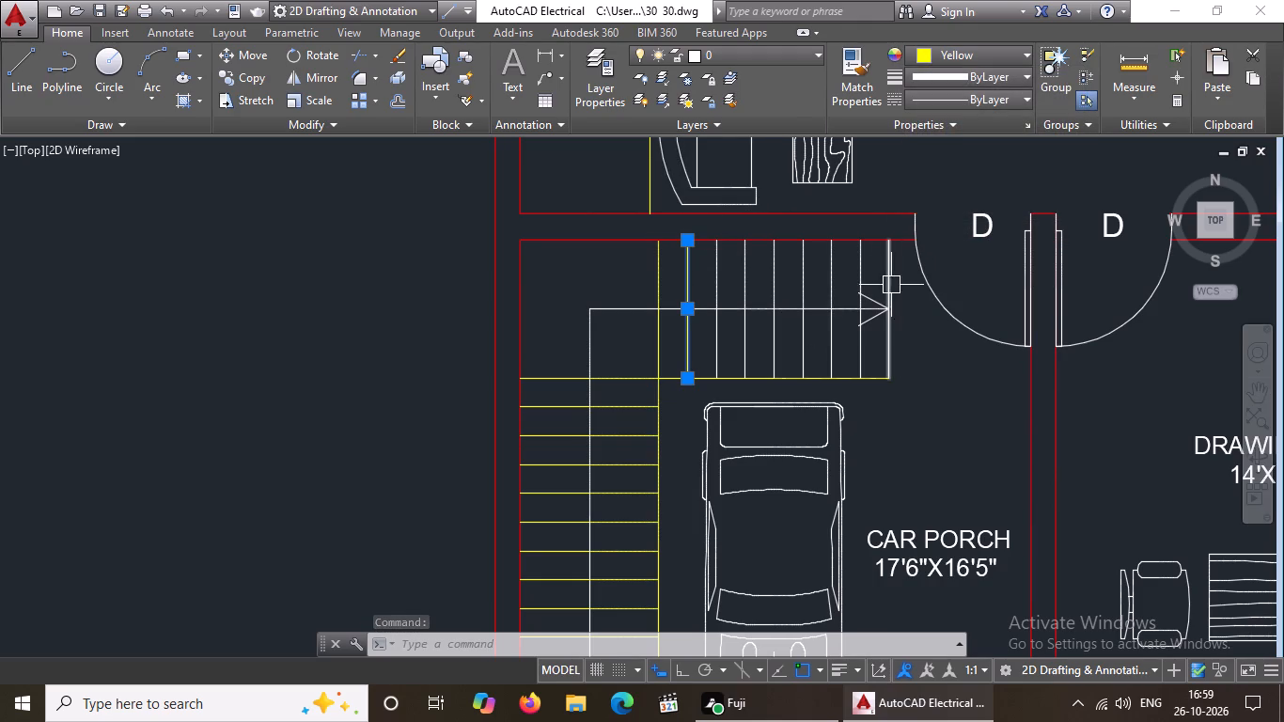
left_click(714, 279)
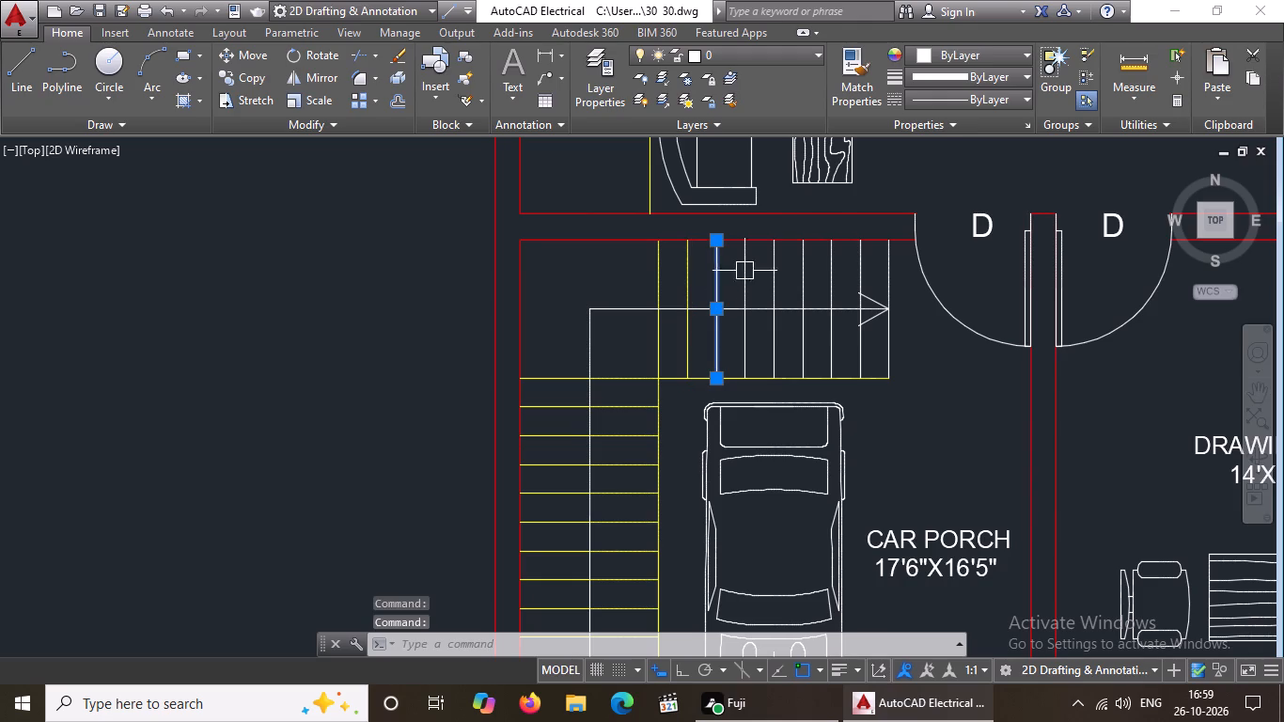
left_click(976, 48)
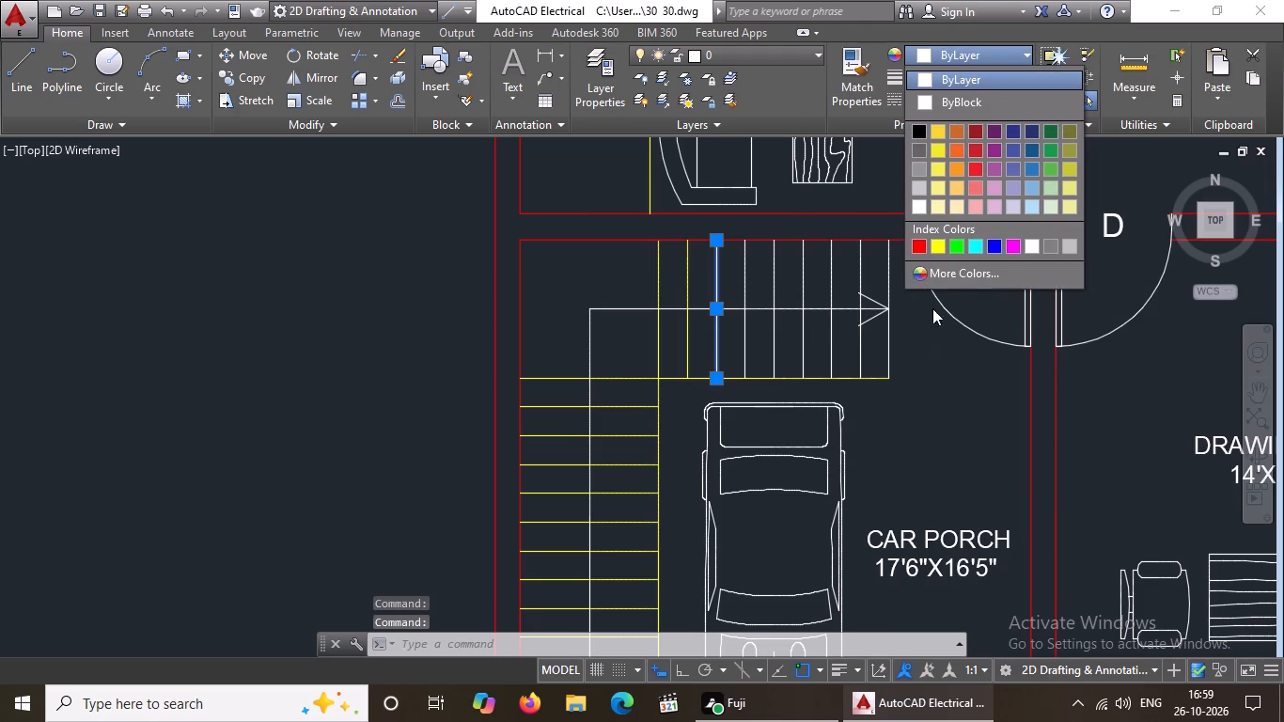
left_click(936, 248)
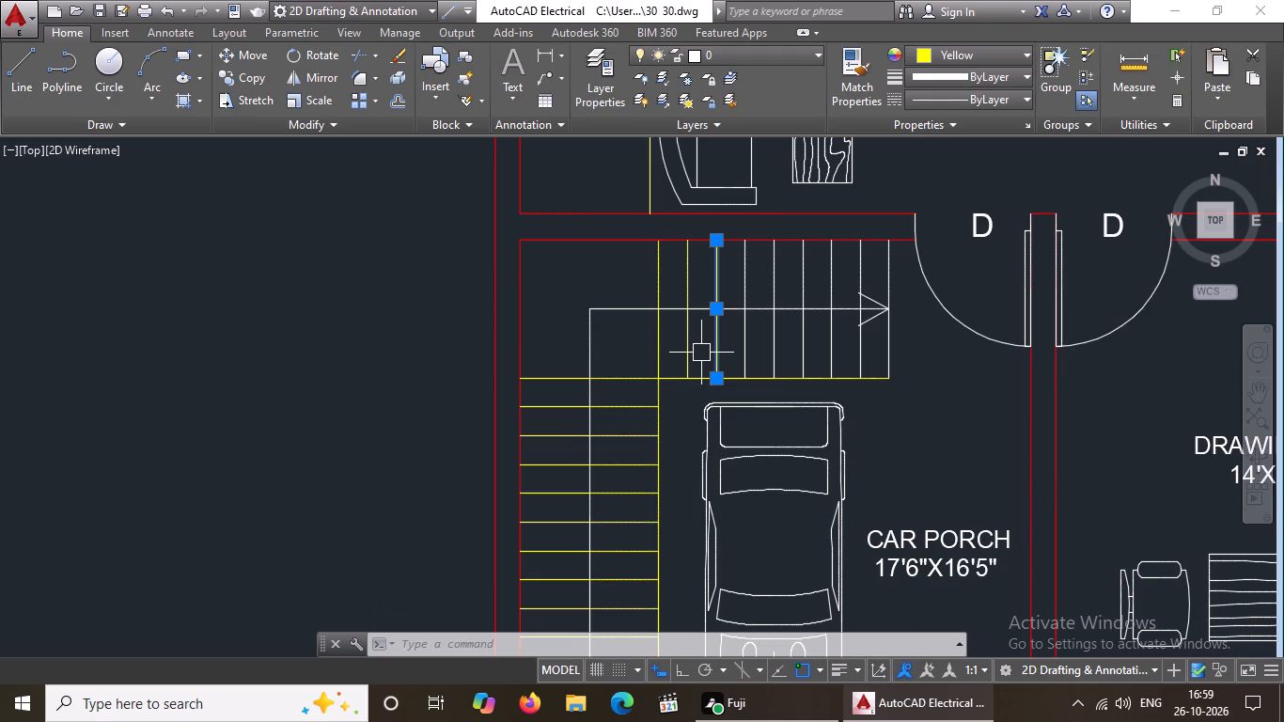
Recolour the fourth to sixth tread lines of the upper flight, counted from the landing, to yellow.
left_click(742, 265)
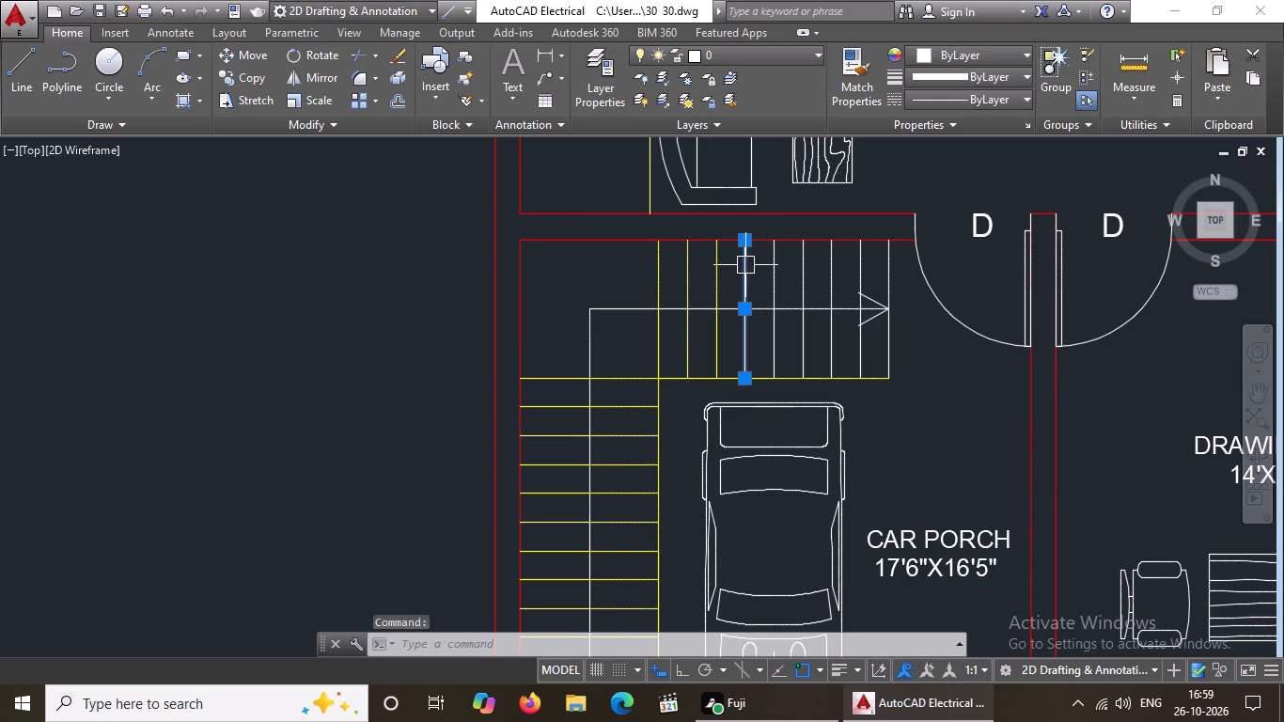
left_click(967, 48)
left_click(938, 243)
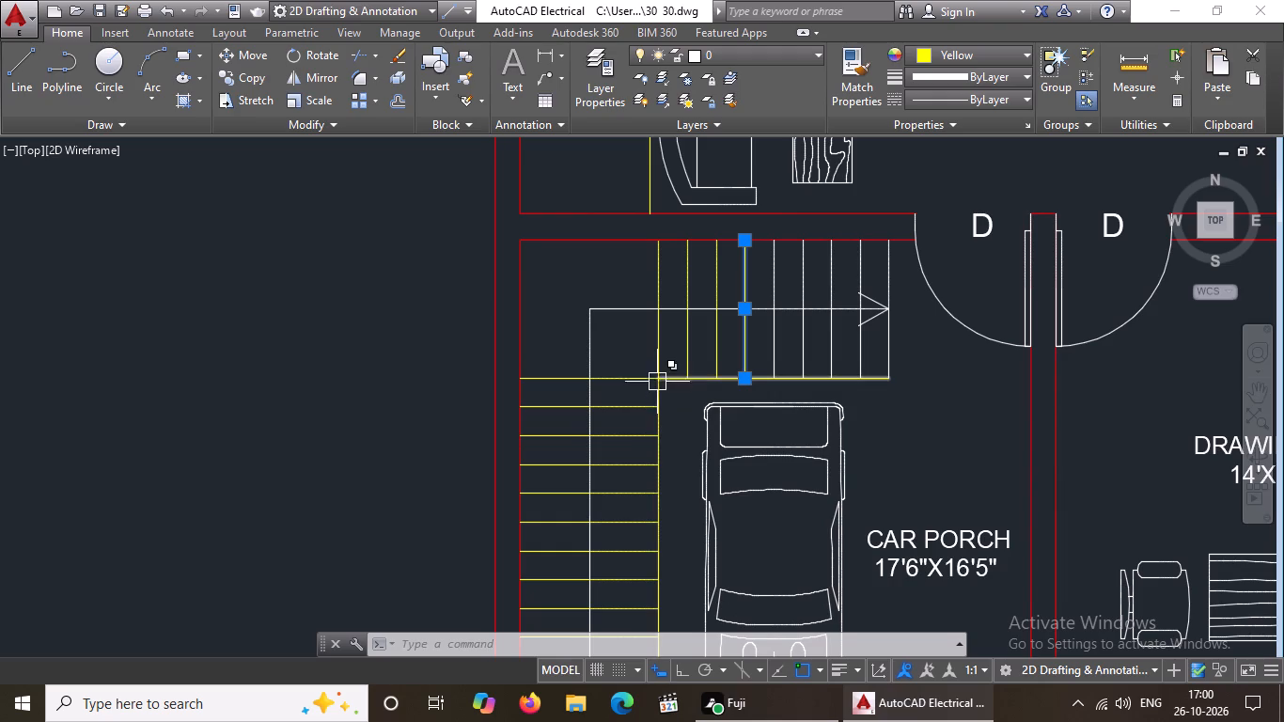
left_click(775, 275)
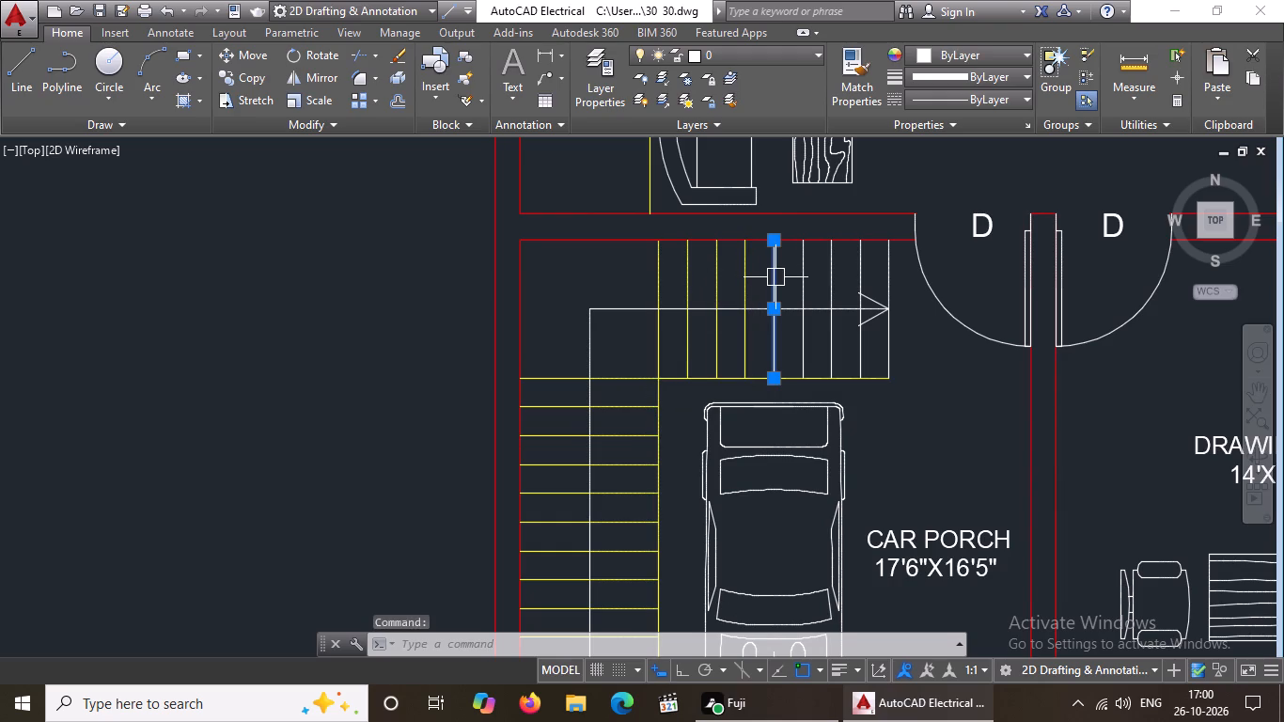
left_click(988, 60)
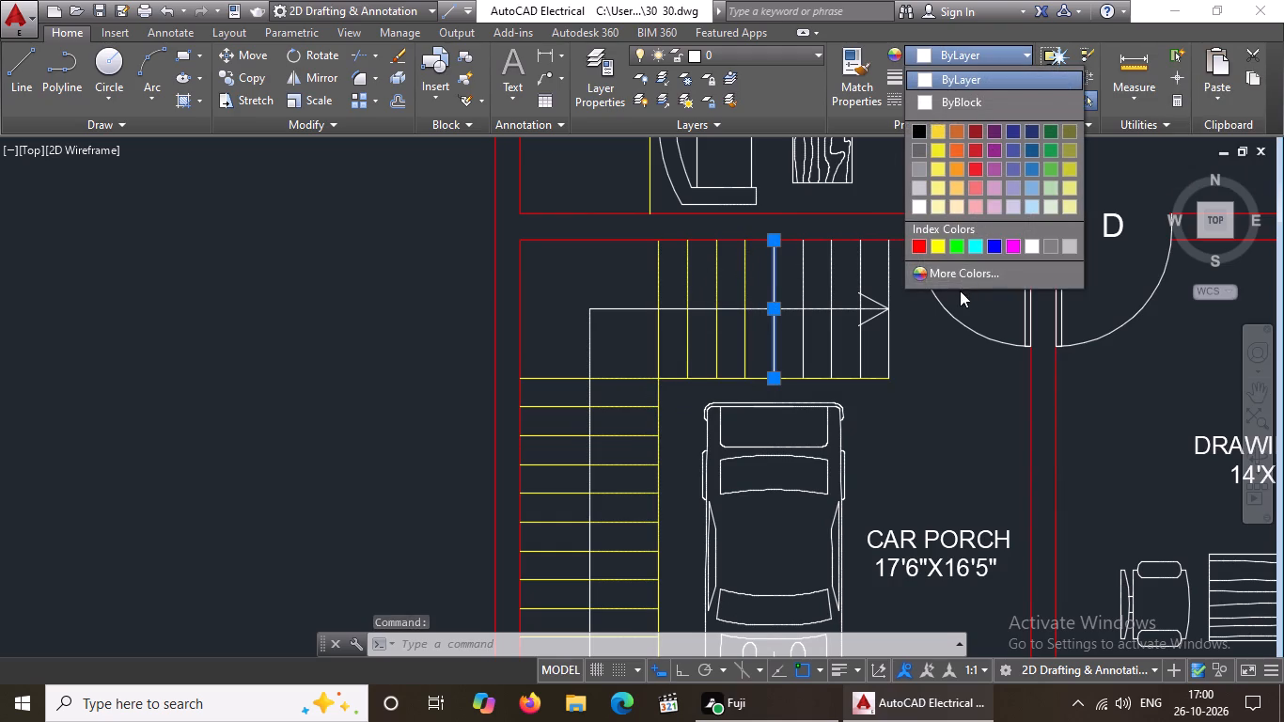
left_click(936, 240)
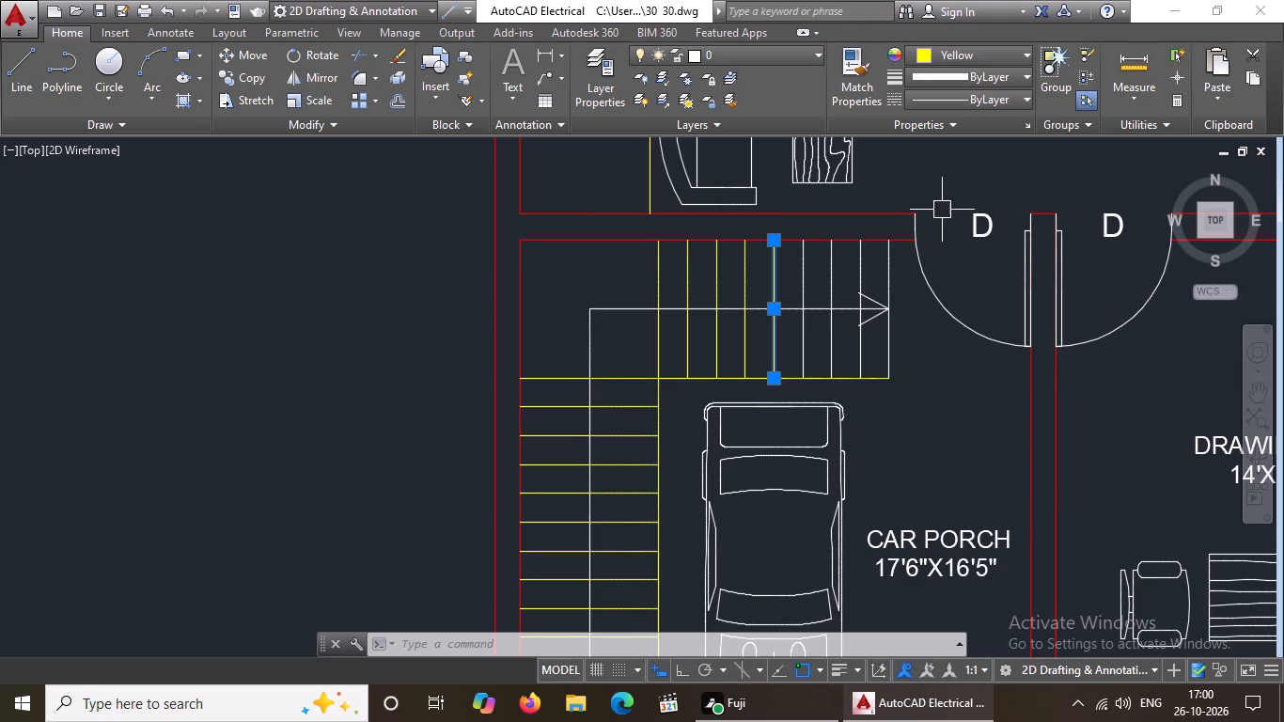
left_click(799, 274)
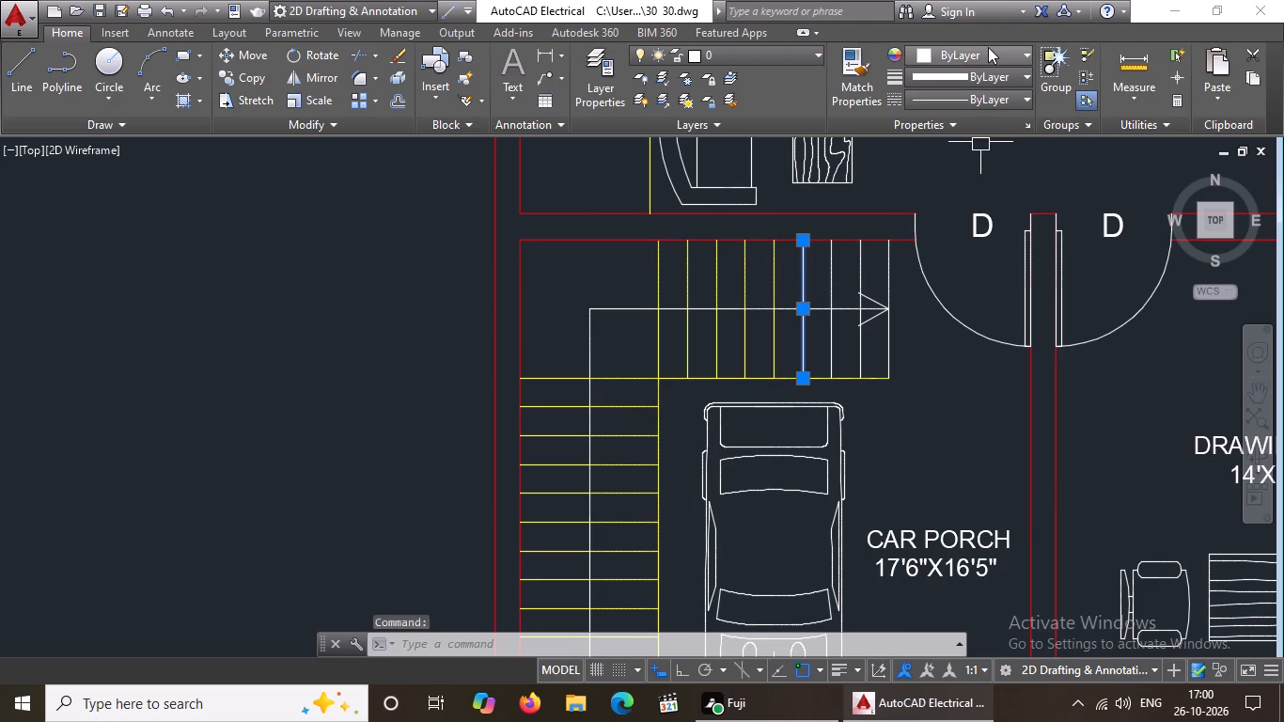
left_click(988, 46)
left_click(933, 247)
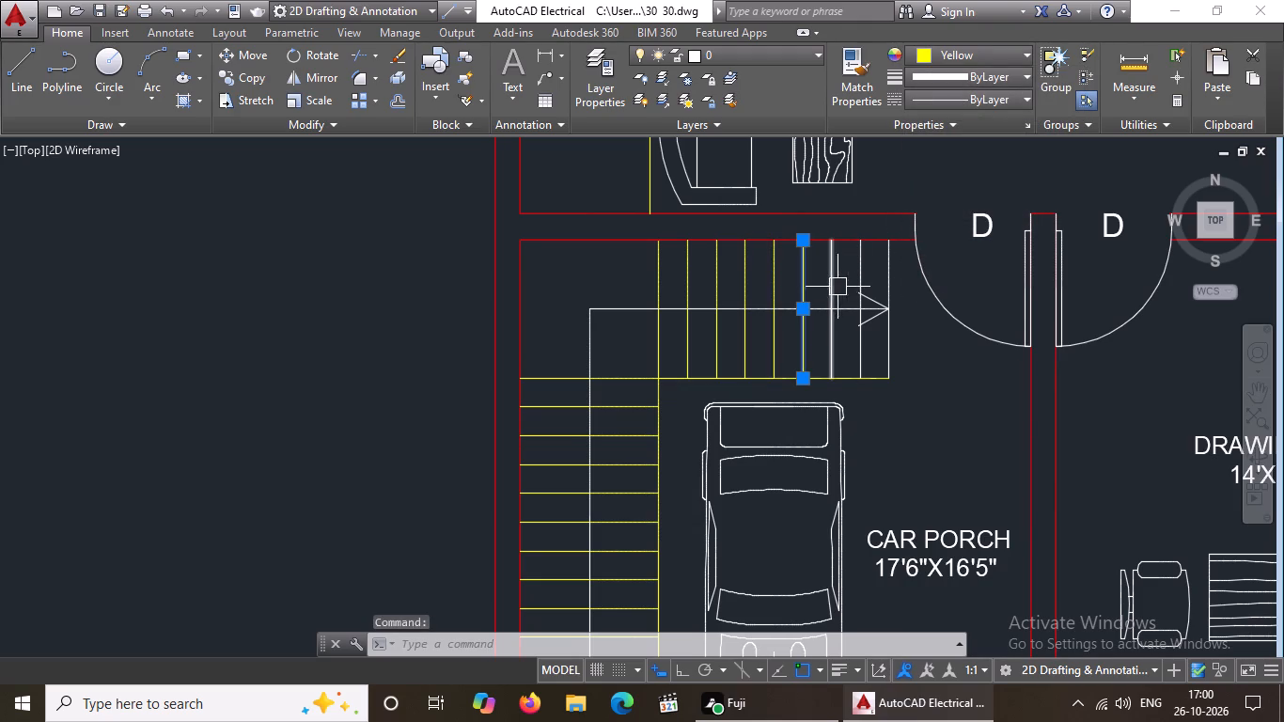
Recolour the last three tread lines of the upper flight, up to the arrowhead end, to yellow.
left_click(831, 289)
left_click(939, 53)
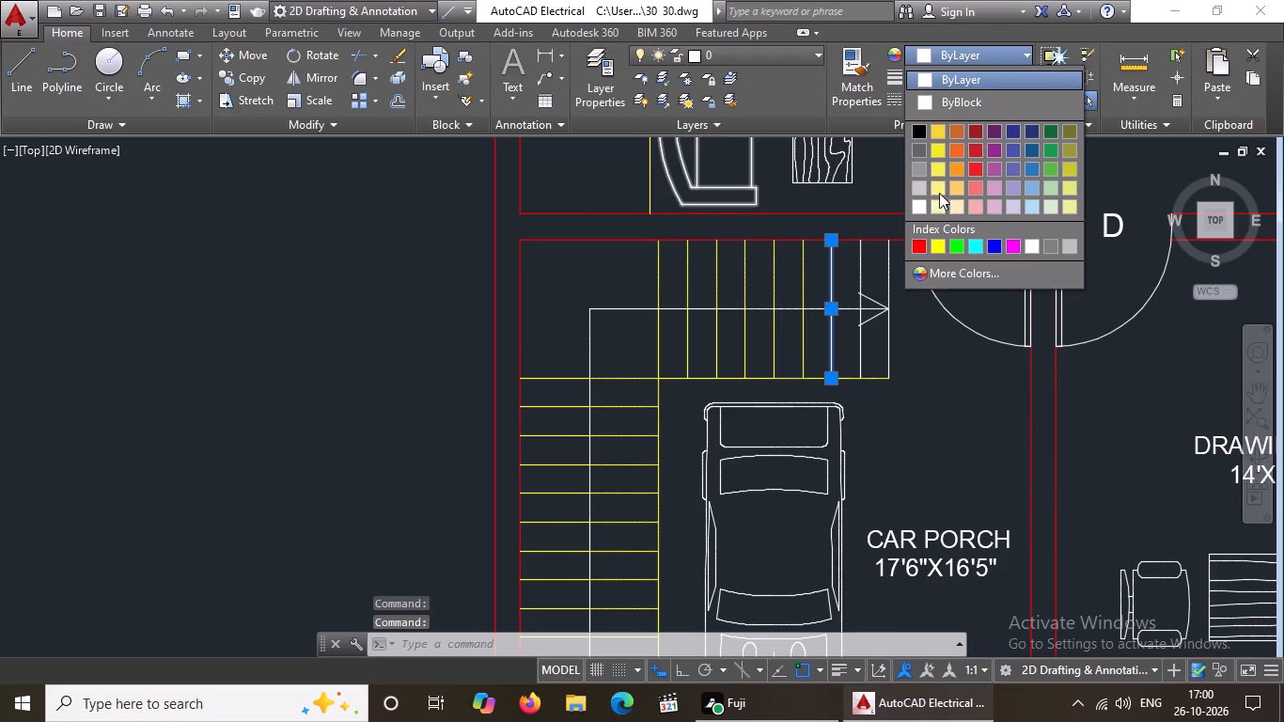
left_click(936, 248)
left_click(859, 275)
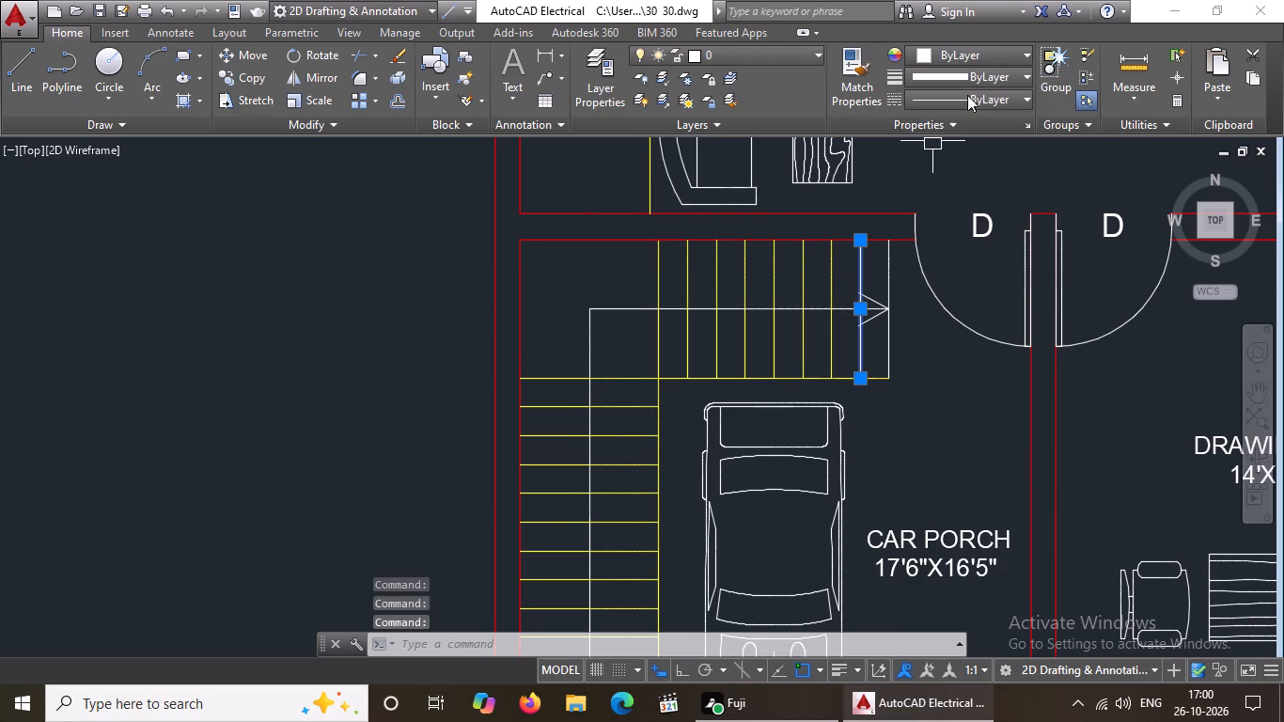
left_click(982, 56)
left_click(937, 245)
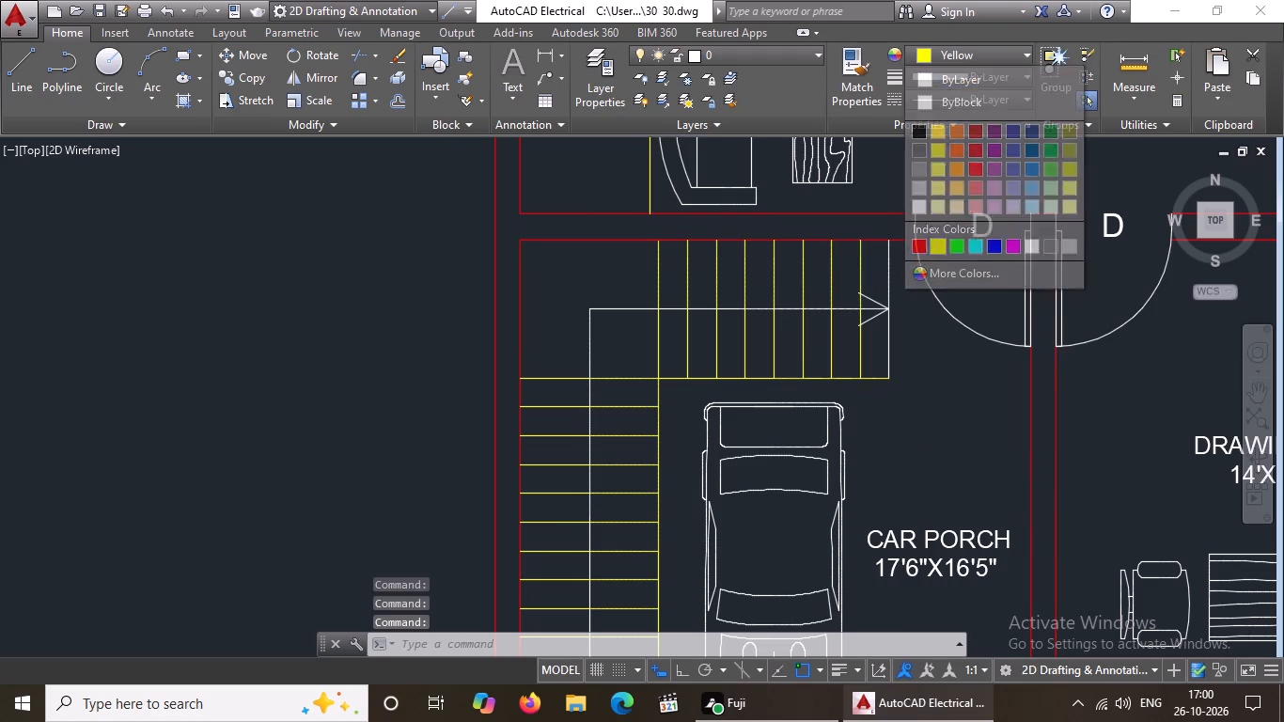
left_click(887, 260)
left_click(1013, 53)
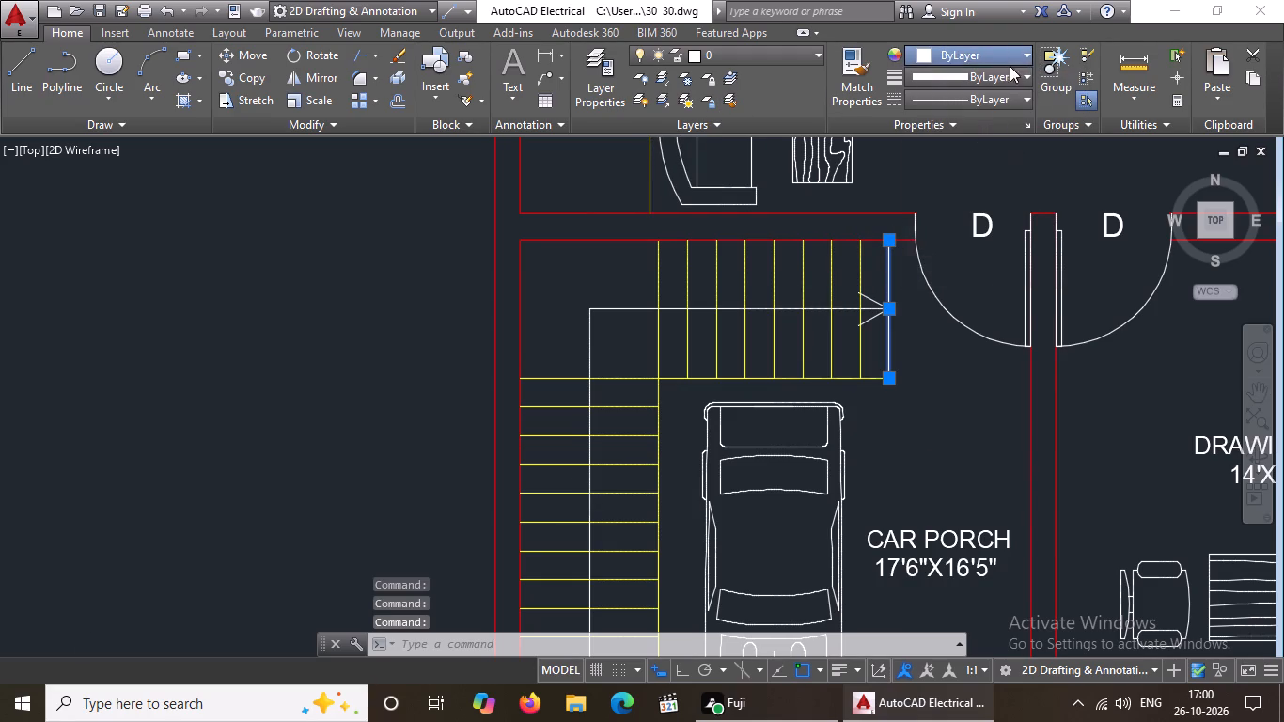
left_click(939, 244)
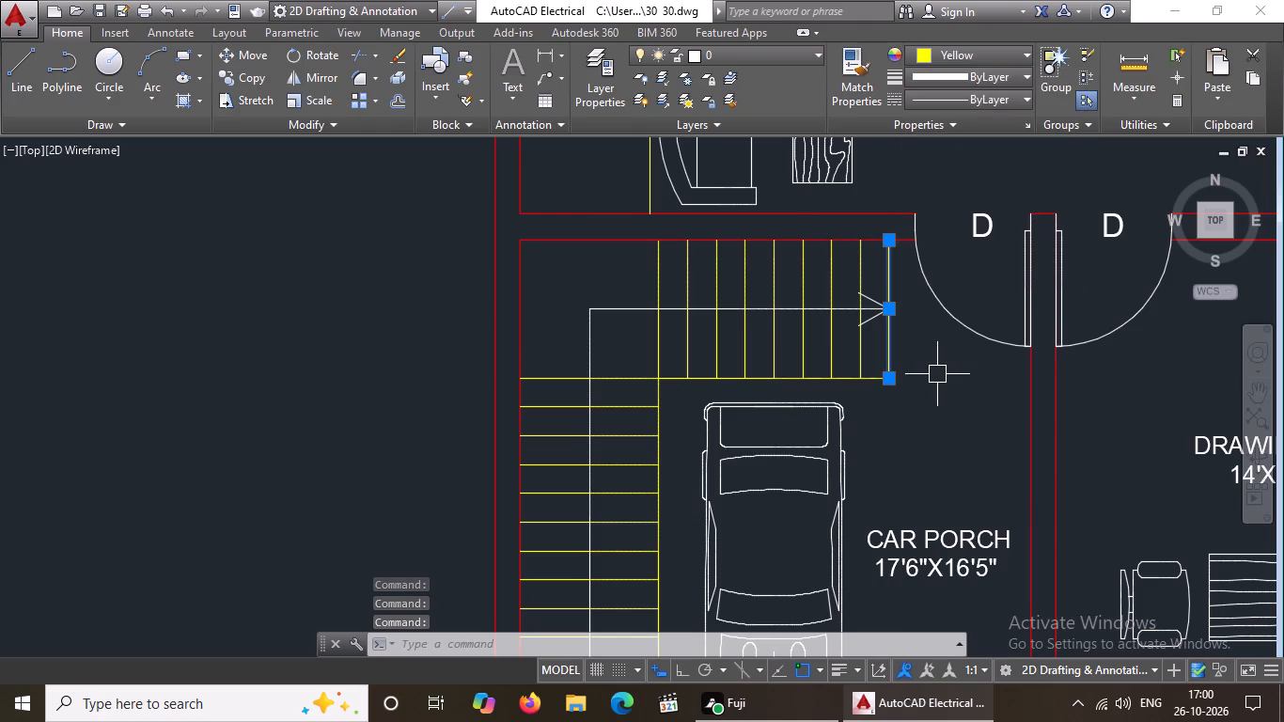
key("Escape")
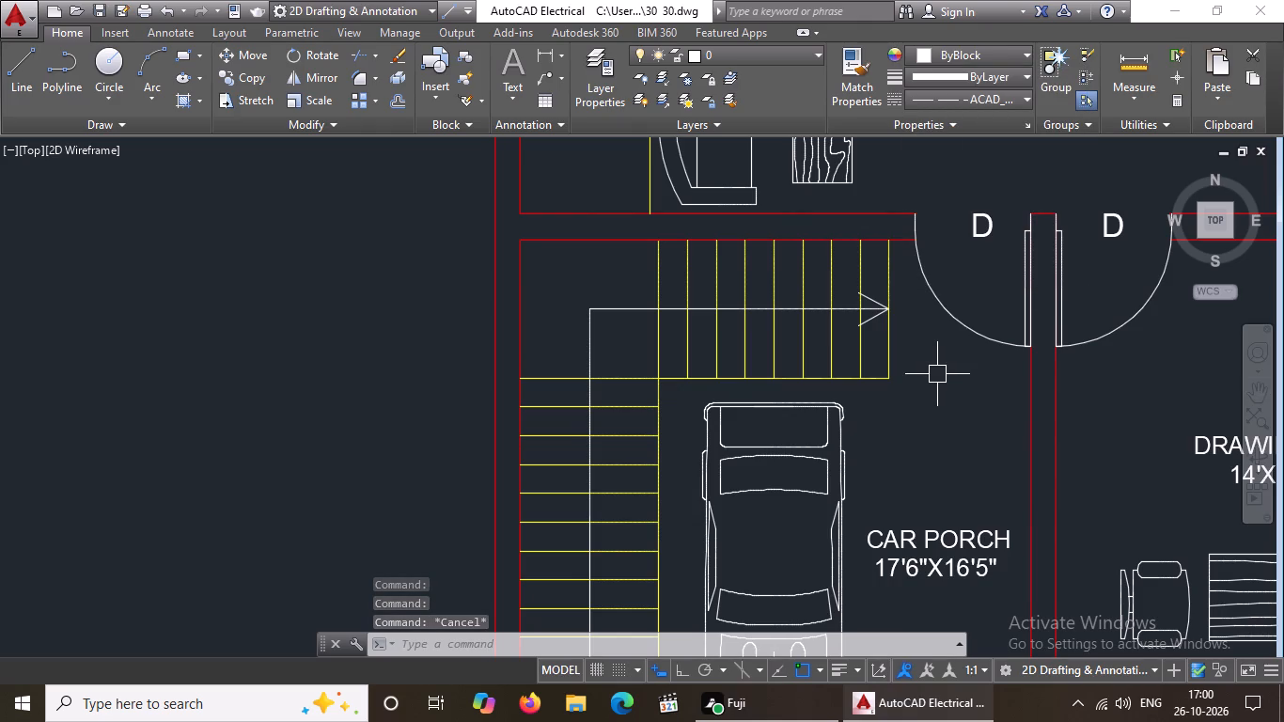
In the neighbouring plan with the terrace, draw a 9" line straight across the drawing room–balcony wall from its midpoint, with Ortho on.
scroll(919, 389, "down", 3)
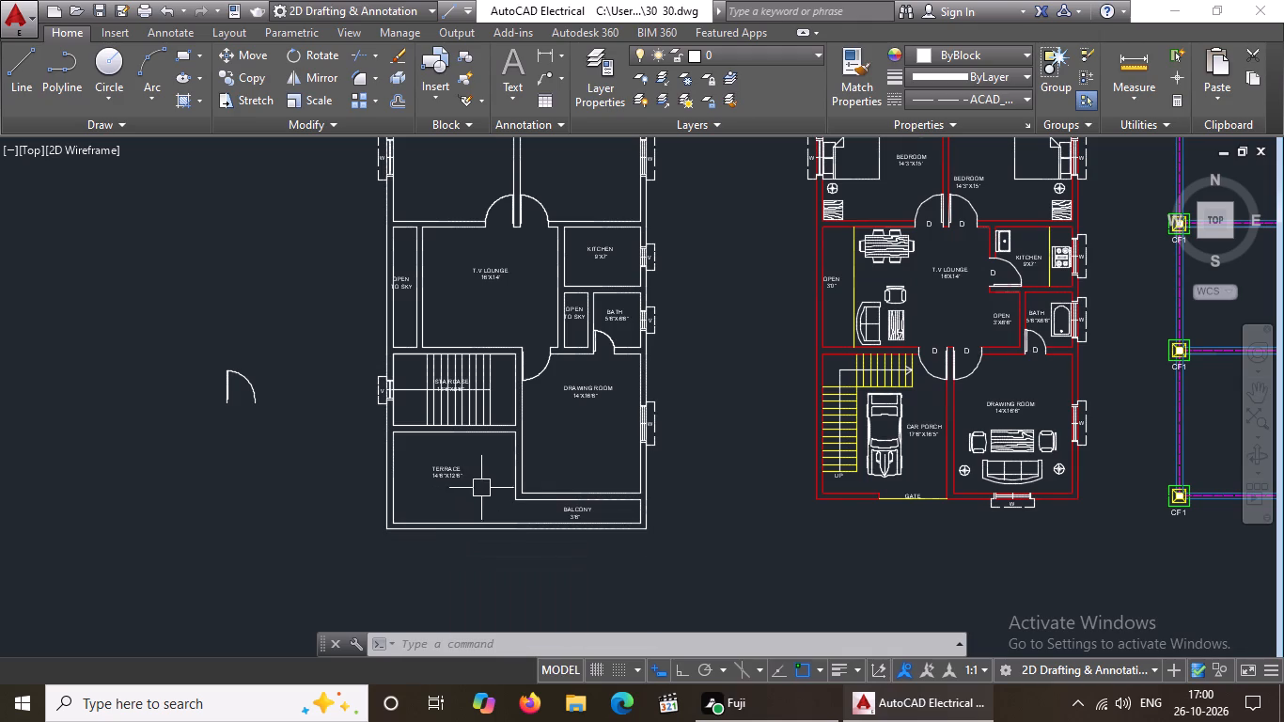
scroll(526, 502, "up", 2)
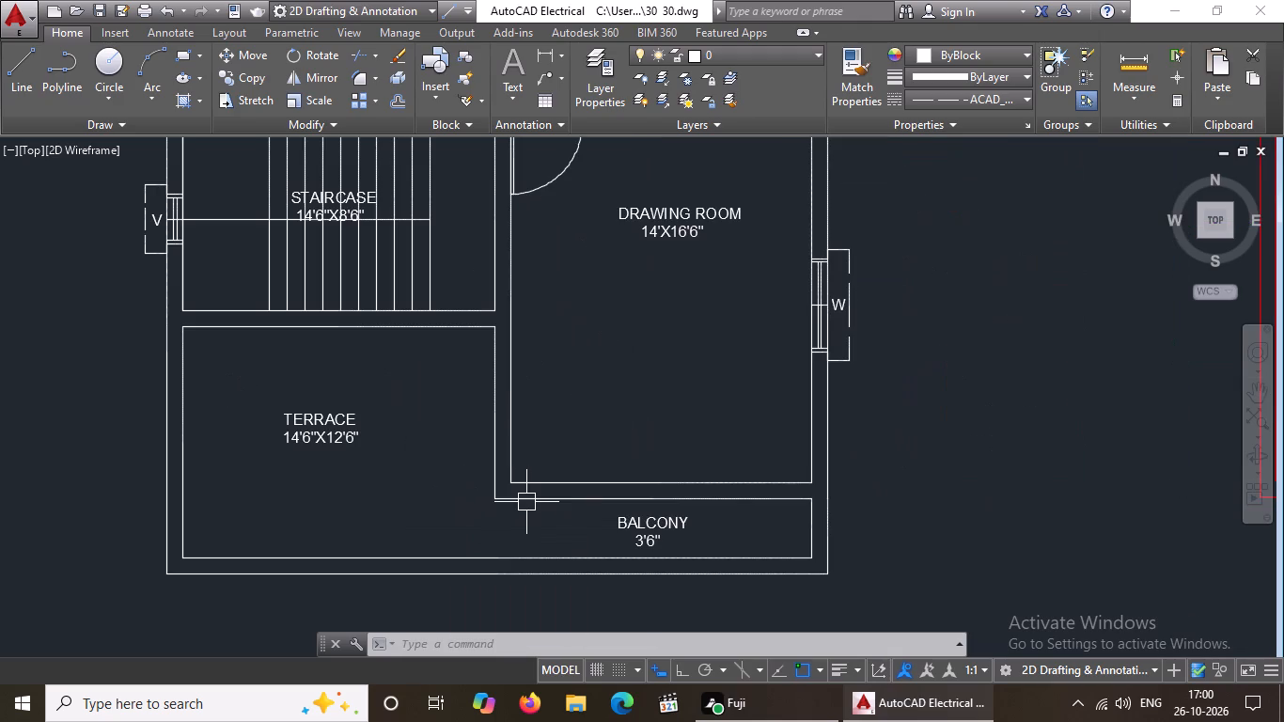
scroll(583, 499, "up", 1)
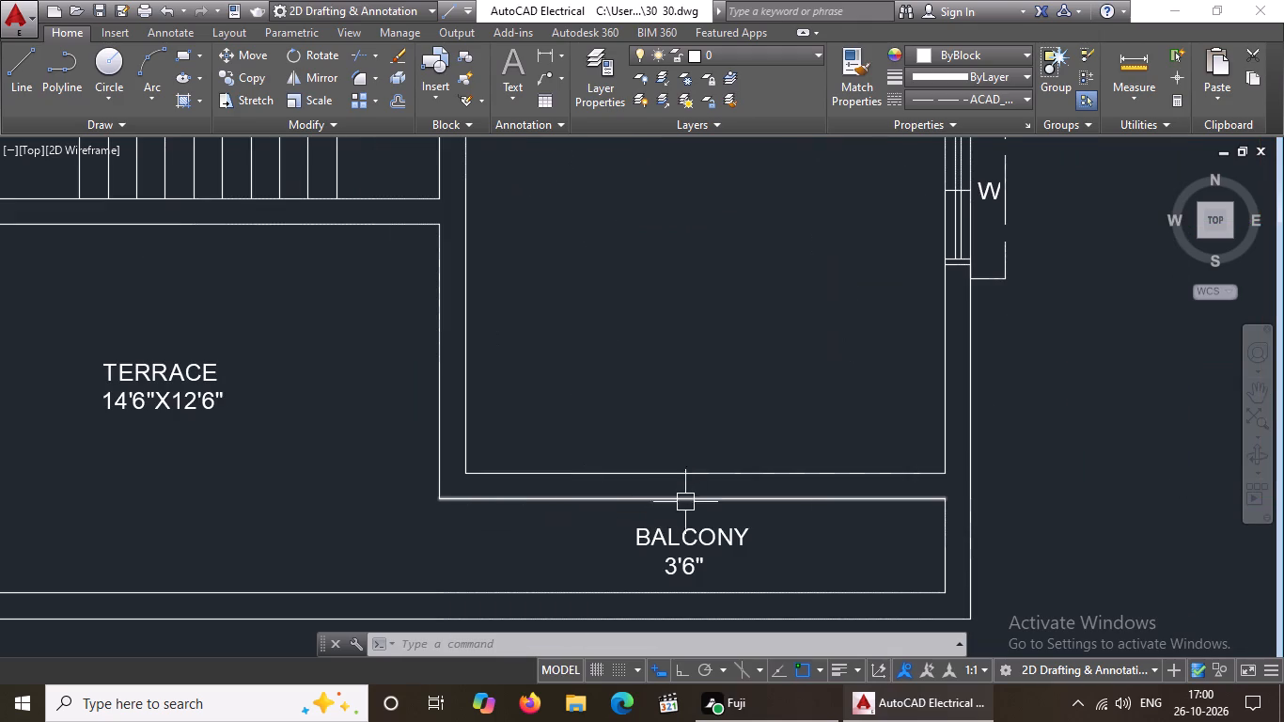
key("l")
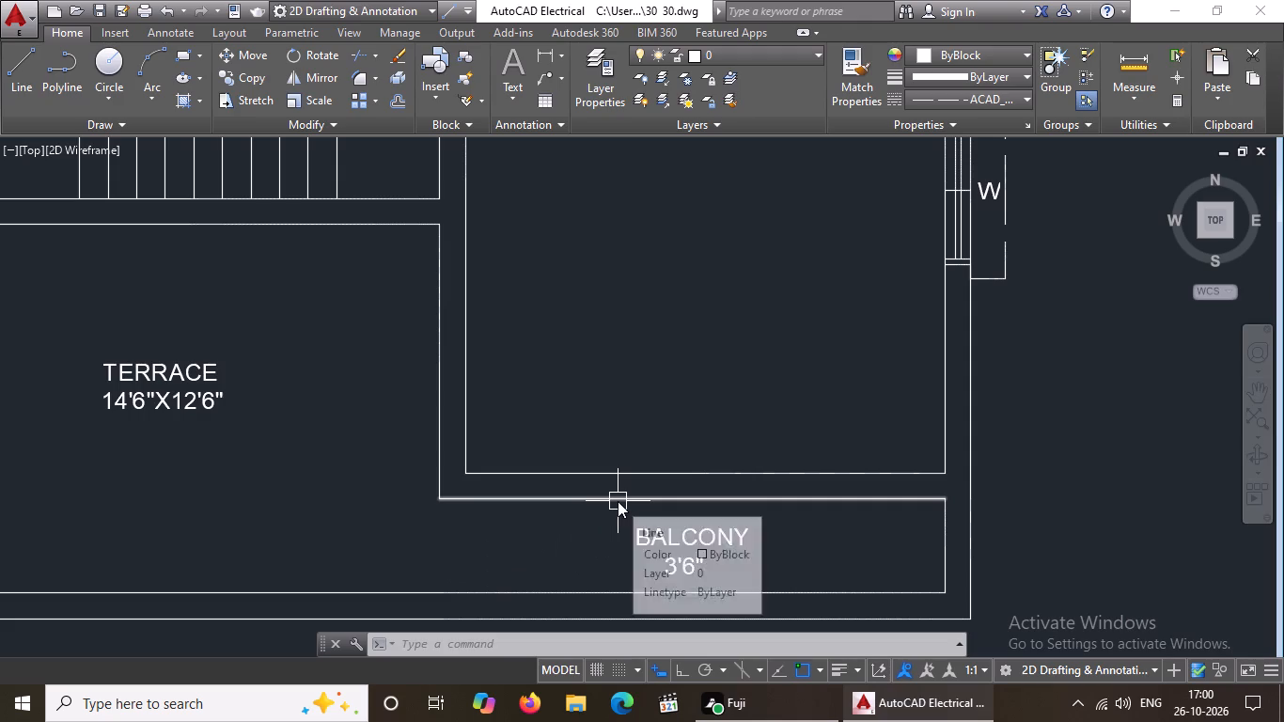
key("Return")
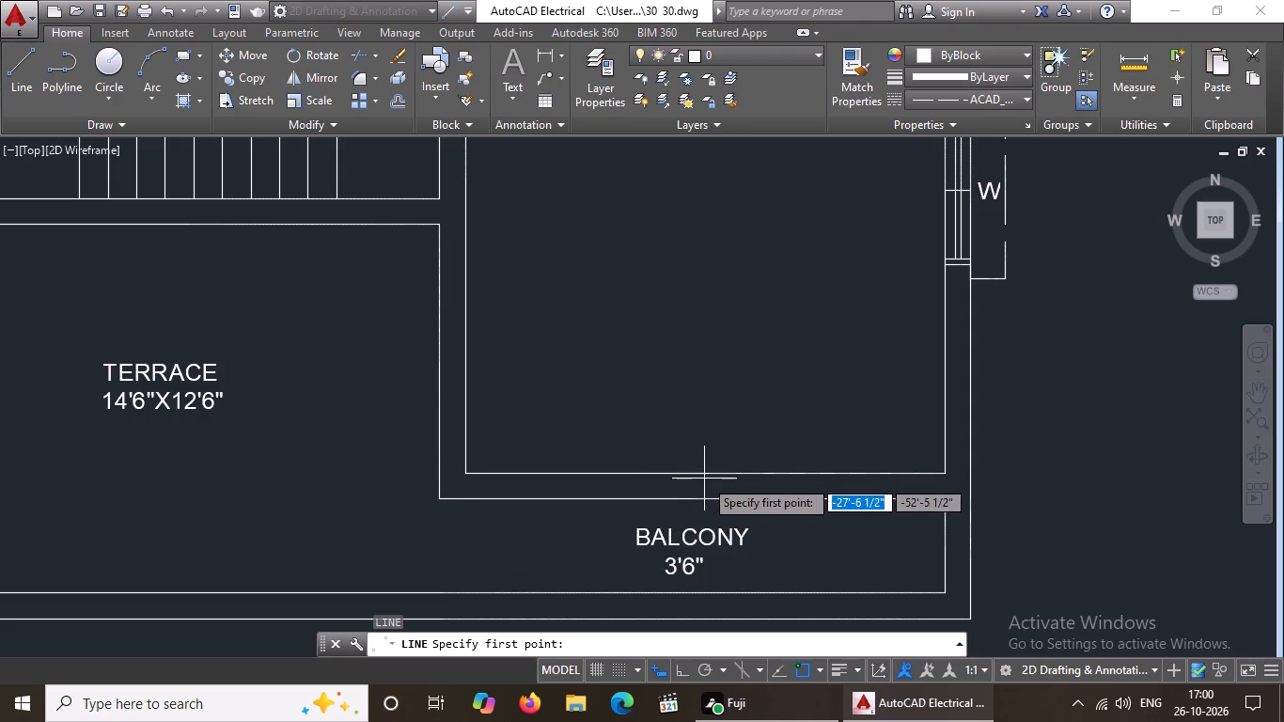
left_click(707, 472)
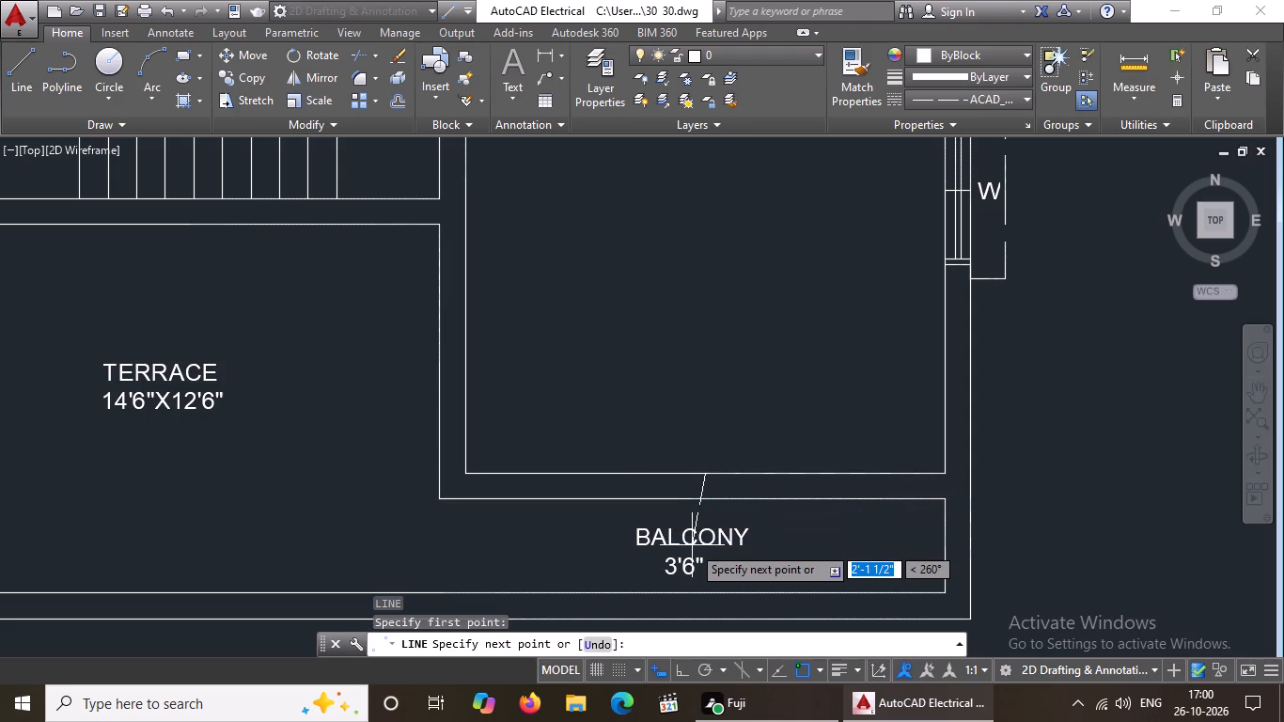
left_click_drag(680, 657, 680, 668)
left_click(680, 673)
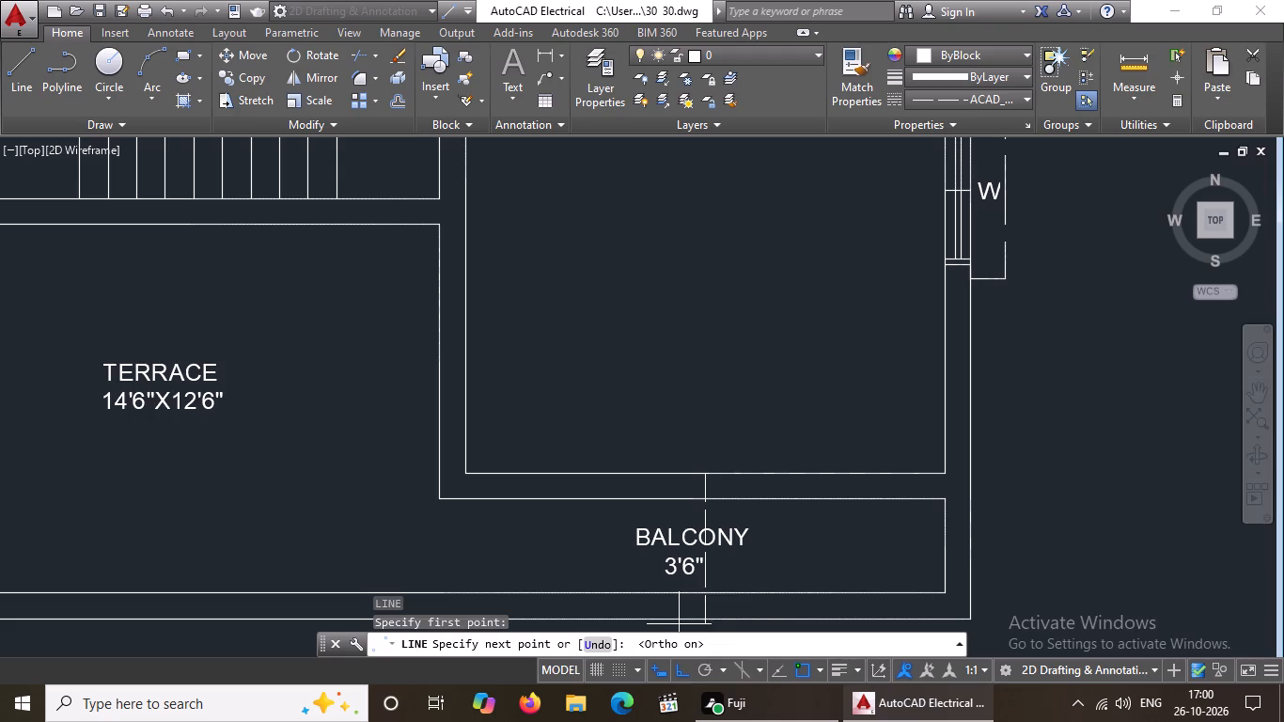
key("9")
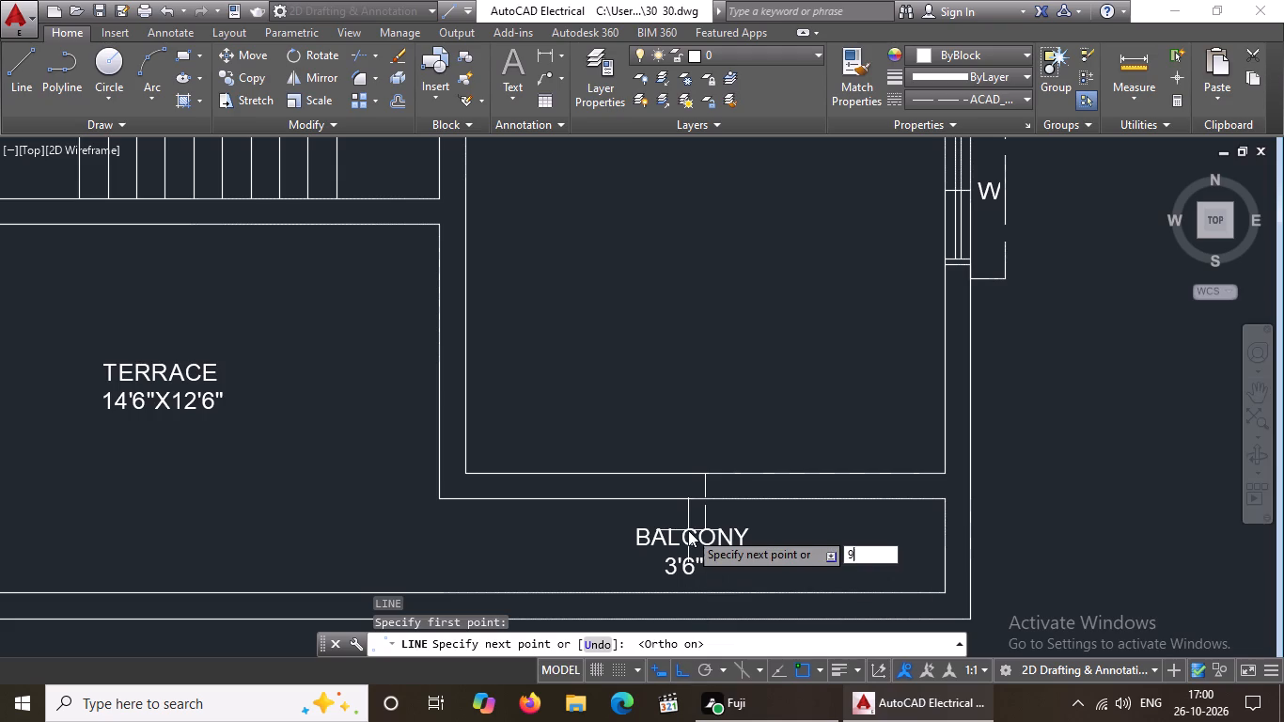
key("shift+quotedbl")
key("Return")
key("Return")
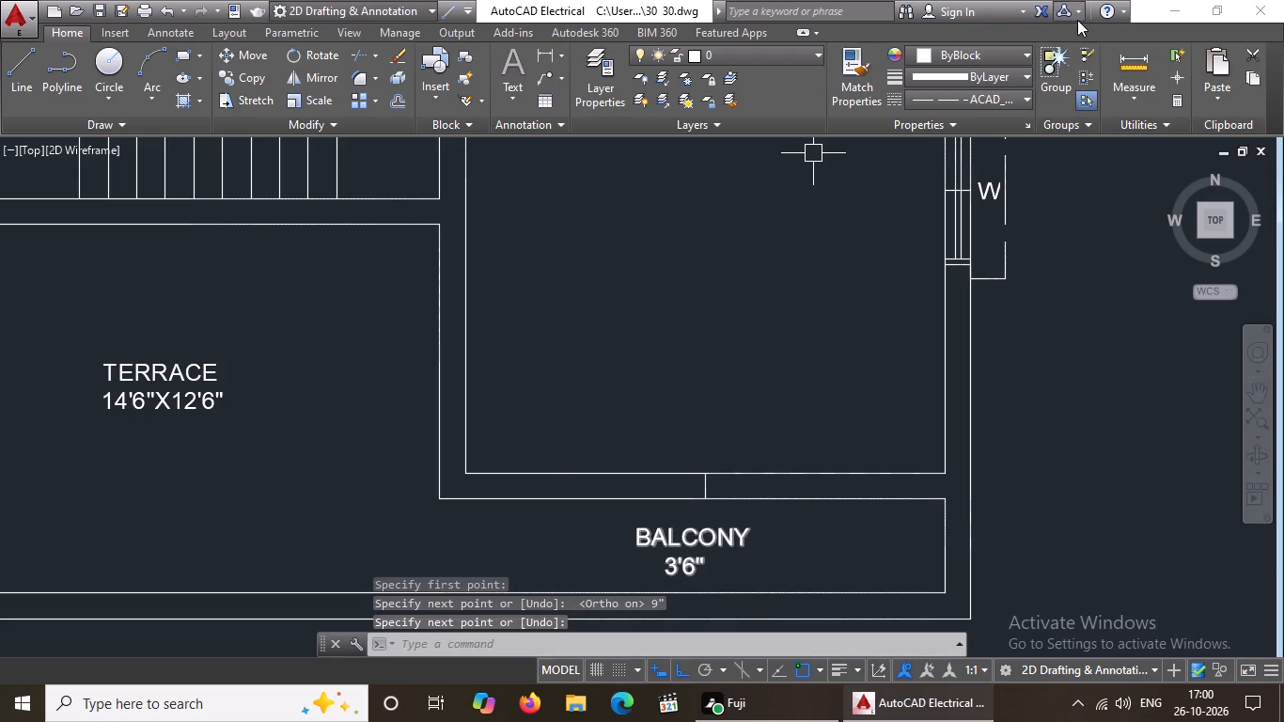
Set the current linetype for new objects to Continuous.
left_click(994, 98)
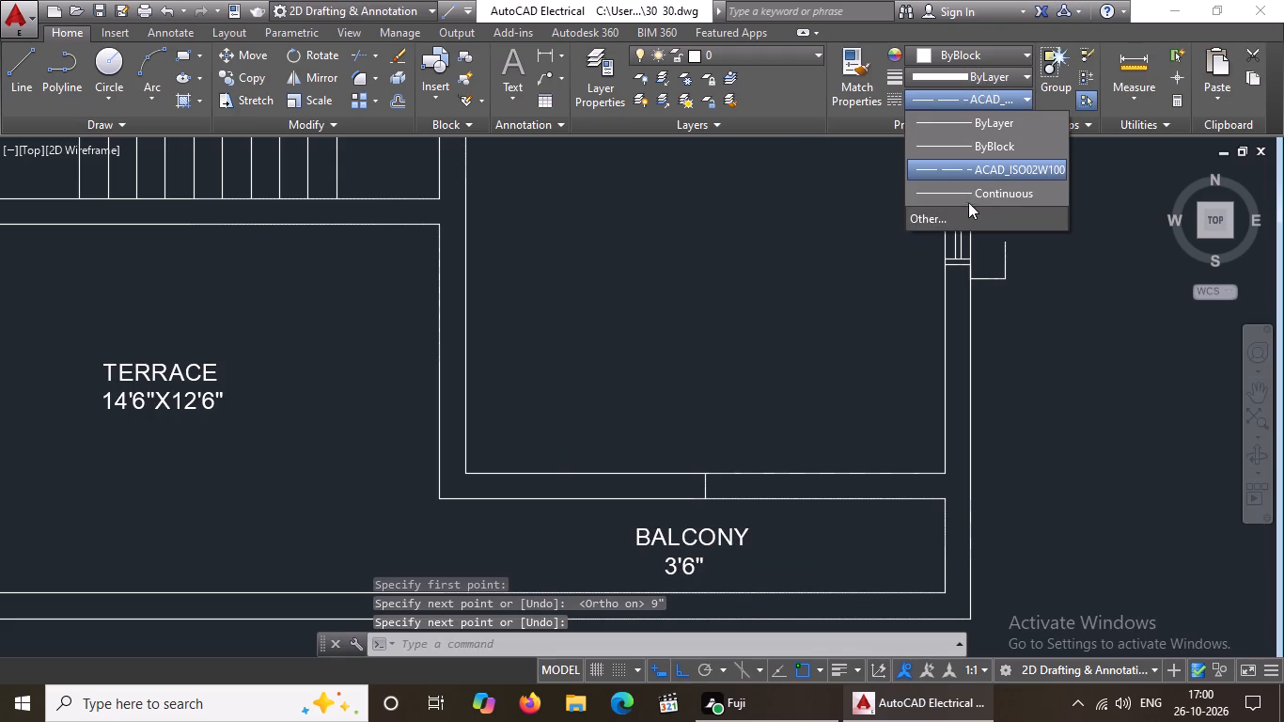
left_click(979, 195)
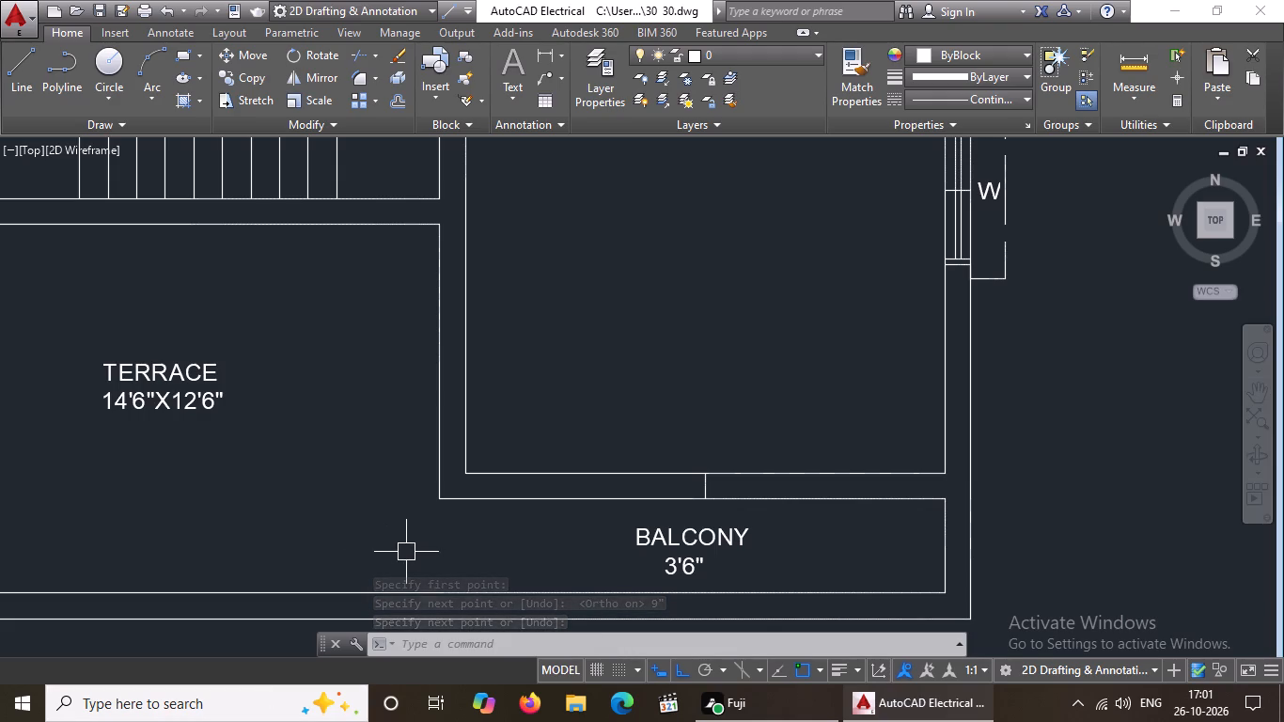
key("Escape")
Offset the 9" line across the drawing room–balcony wall by 3' to each side.
key("o")
key("Return")
key("2")
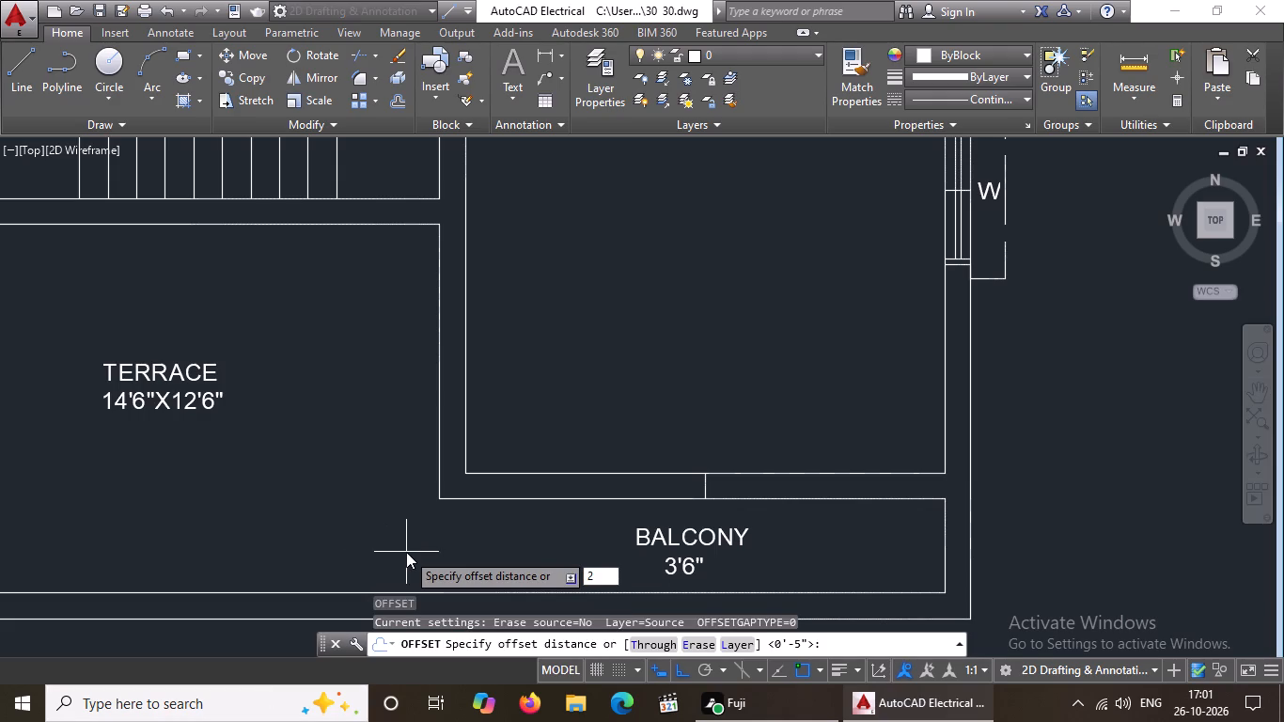
key("BackSpace")
key("BackSpace")
key("BackSpace")
type("3'")
key("Return")
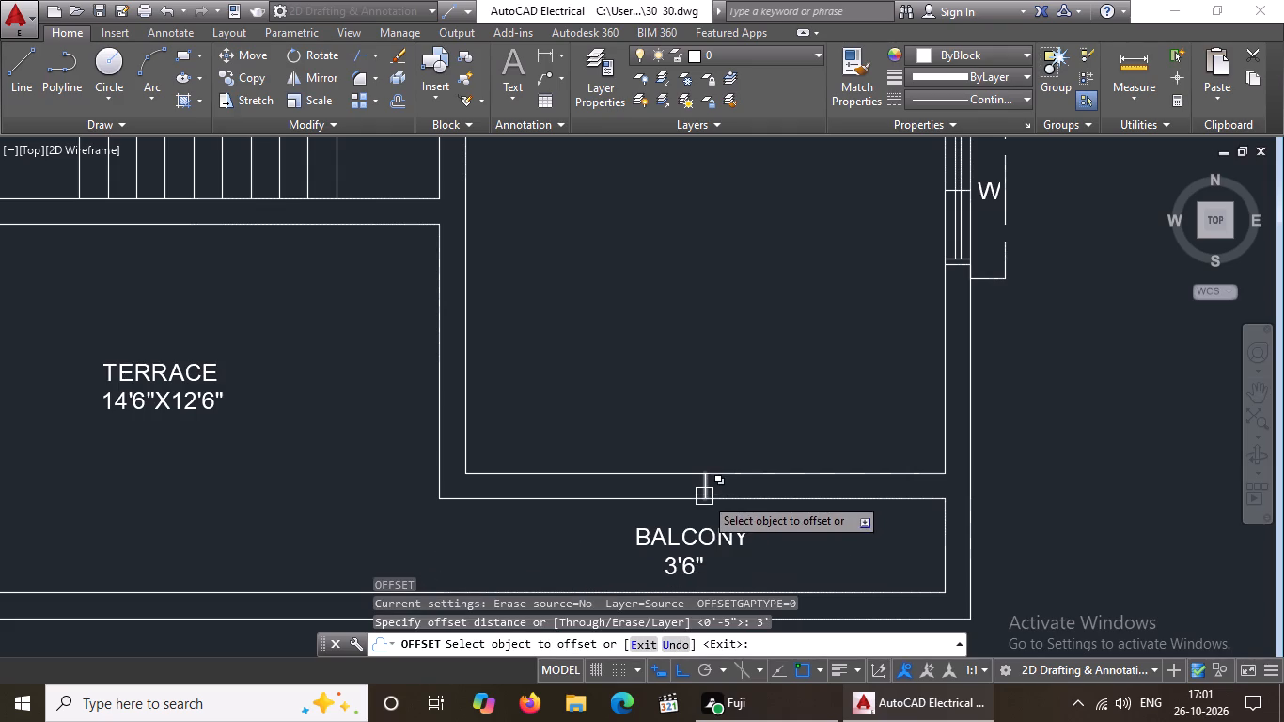
left_click(705, 486)
left_click(571, 497)
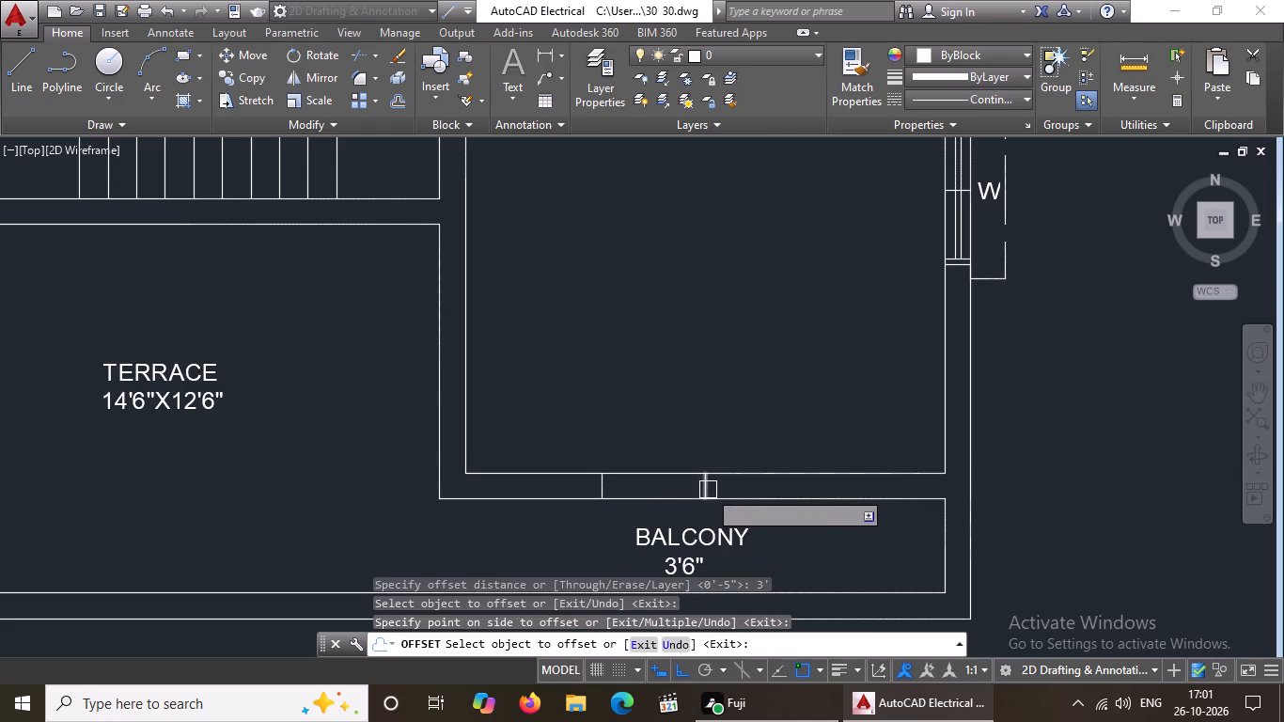
left_click_drag(708, 490, 723, 486)
left_click(773, 484)
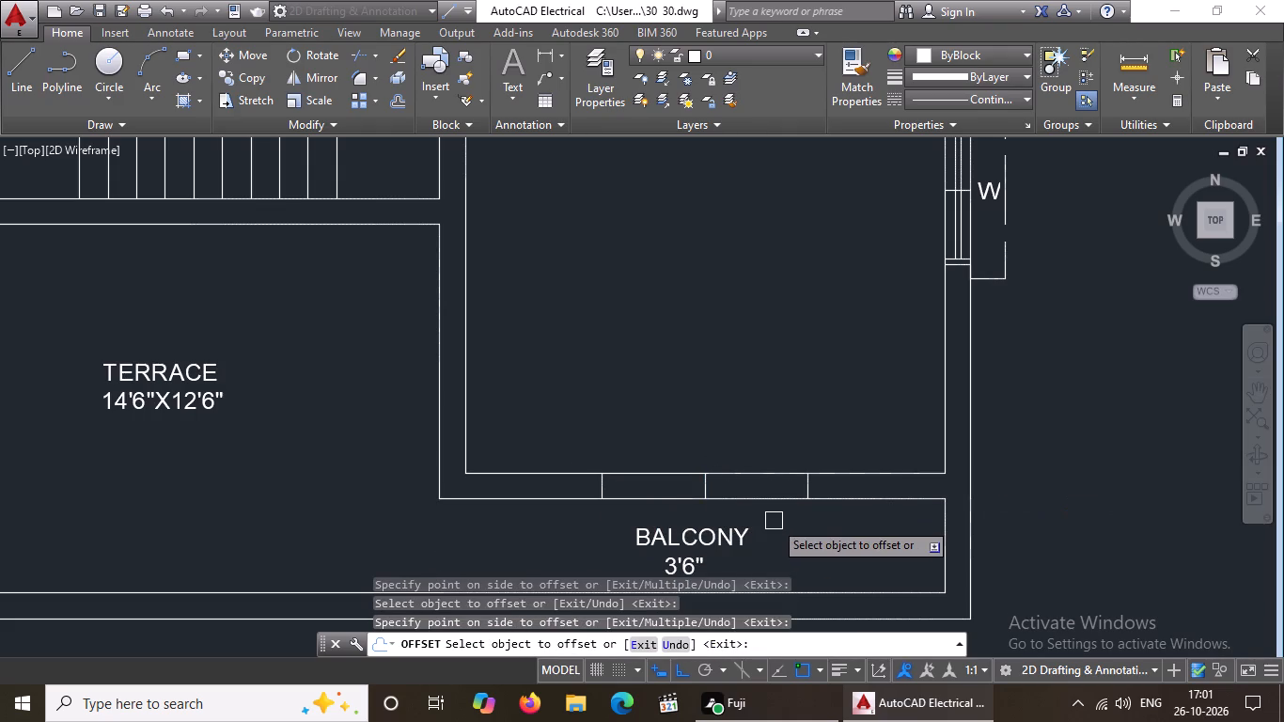
key("Escape")
Trim both faces of the drawing room–balcony wall between the two offset lines to form the opening.
type("TR")
key("Return")
key("Return")
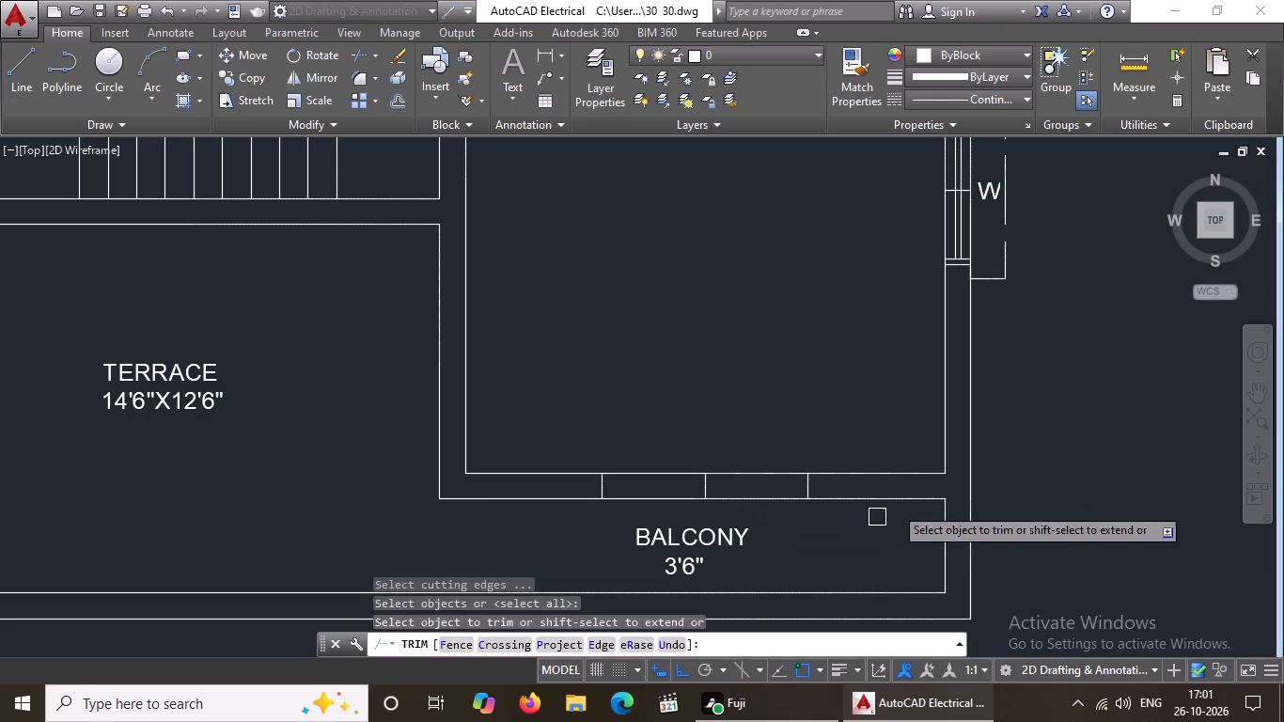
left_click(788, 495)
left_click(788, 470)
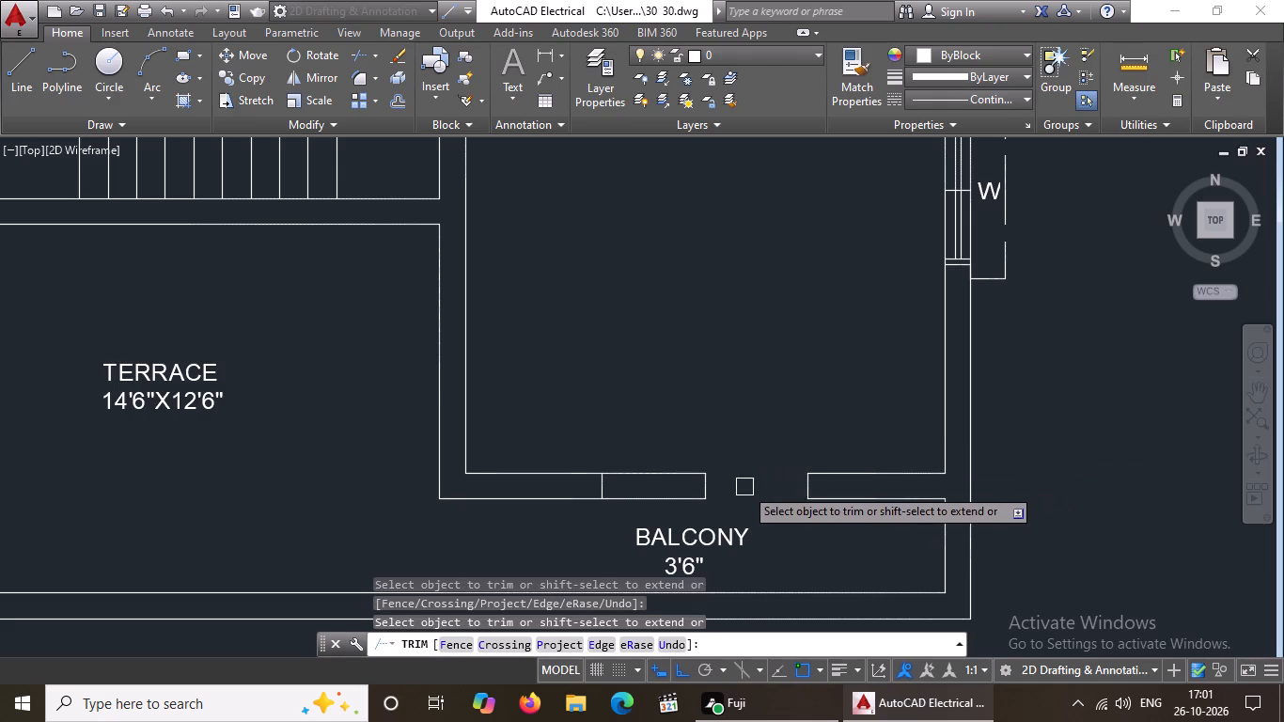
left_click(674, 494)
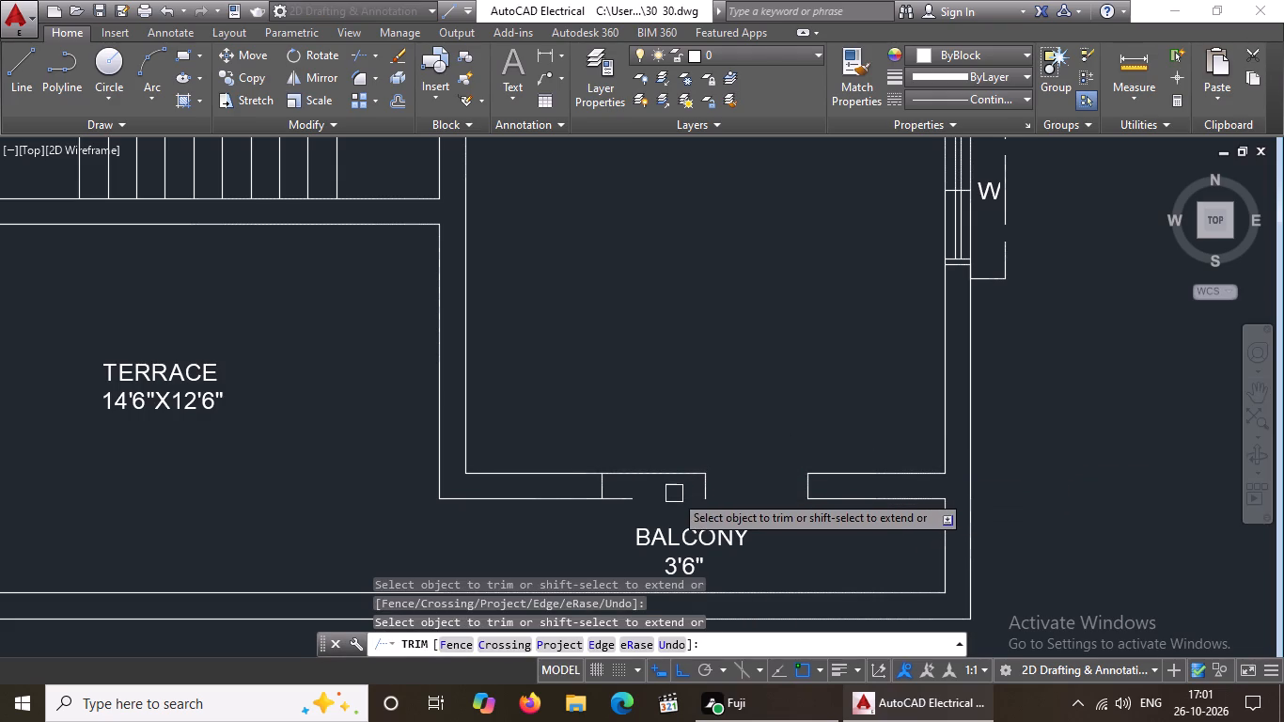
left_click(678, 476)
left_click(633, 475)
left_click(625, 499)
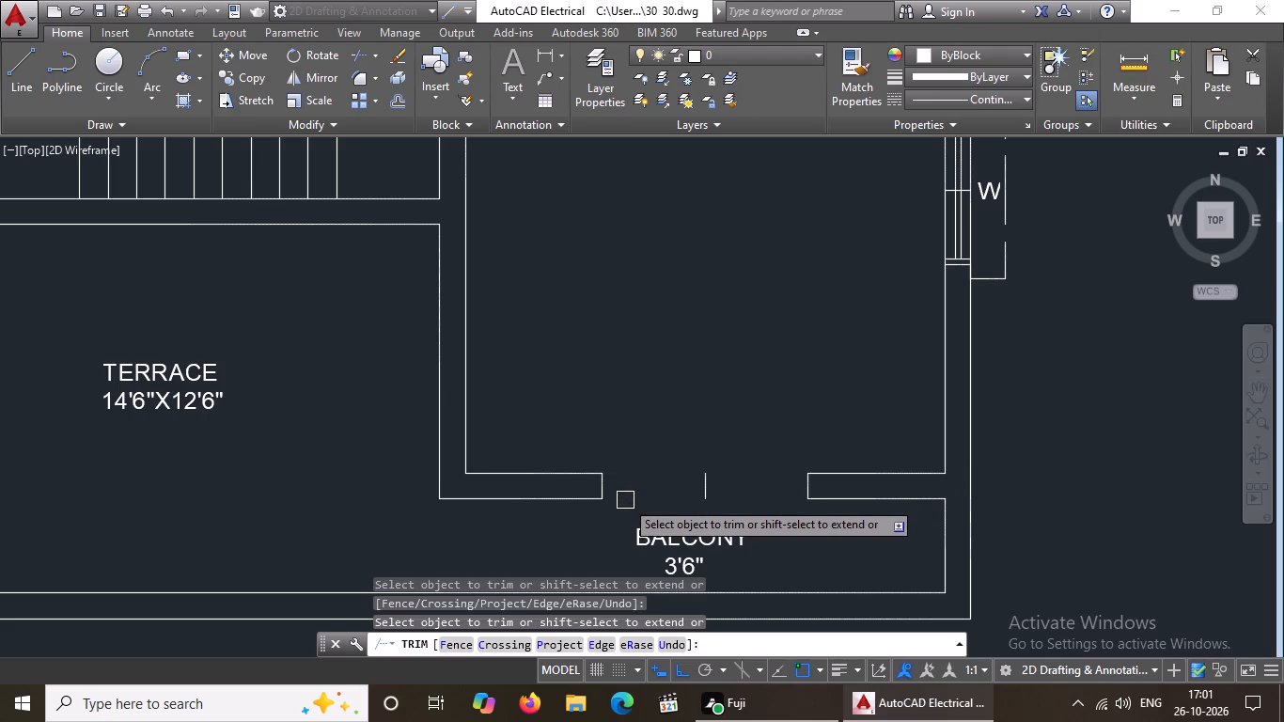
key("Escape")
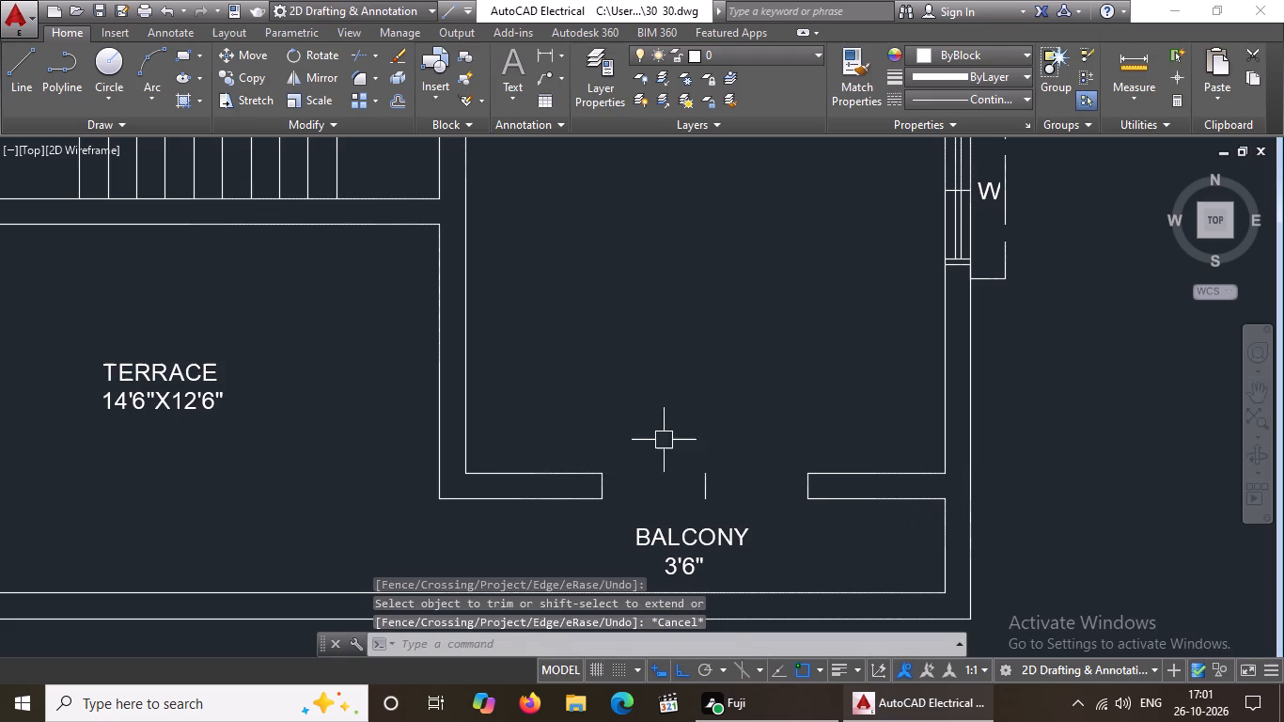
Delete the leftover middle line inside the new drawing room–balcony opening.
left_click(668, 437)
left_click(728, 504)
key("Delete")
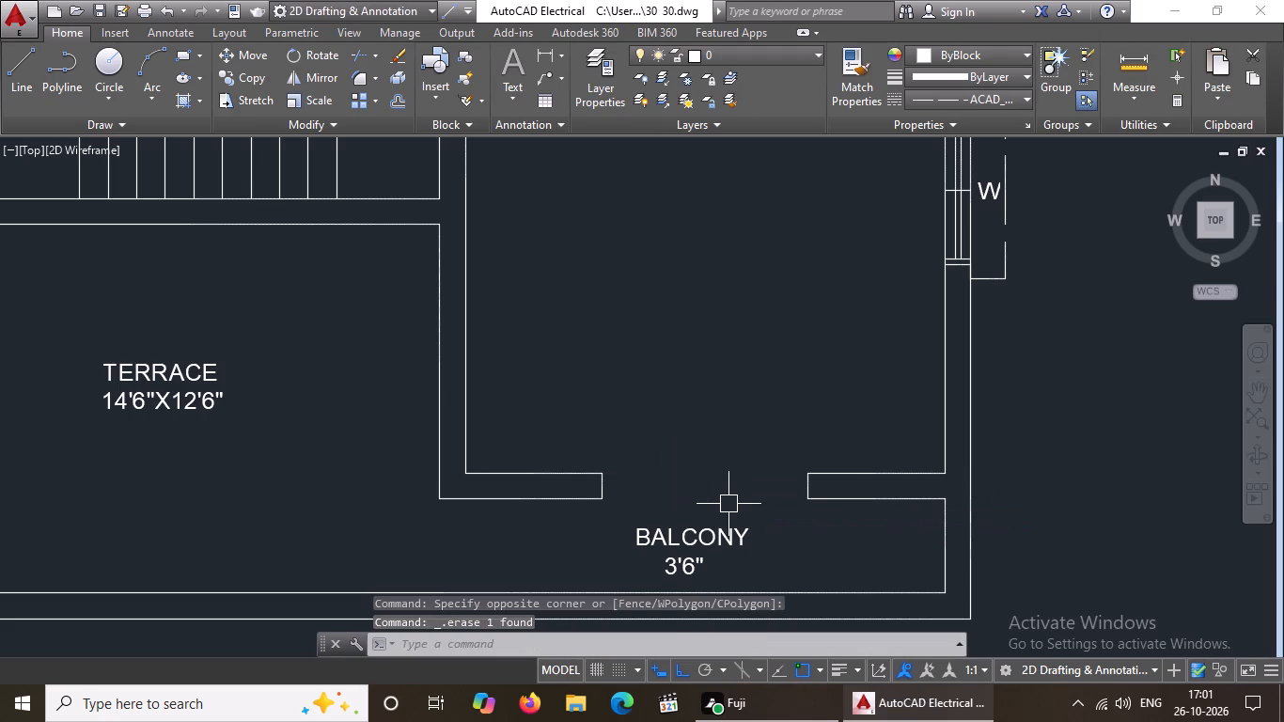
Draw a straight line across the opening along its balcony side, joining the two wall ends.
scroll(728, 504, "down", 2)
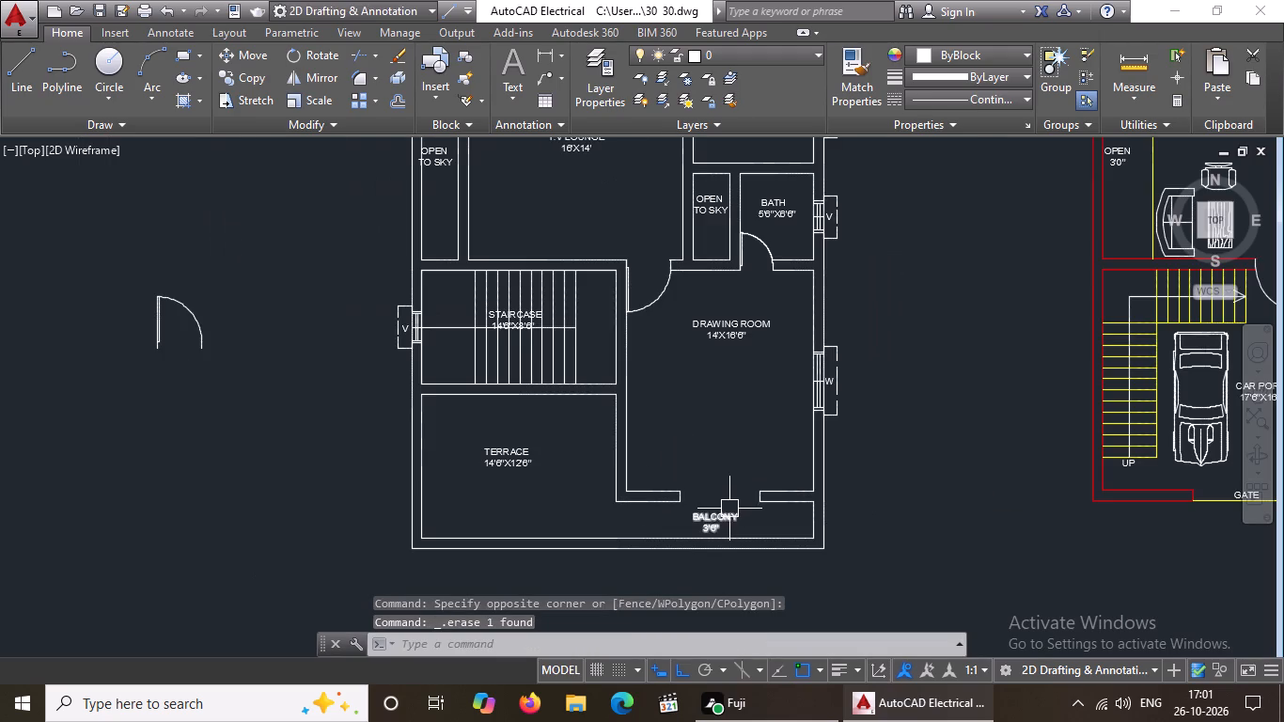
scroll(729, 554, "up", 1)
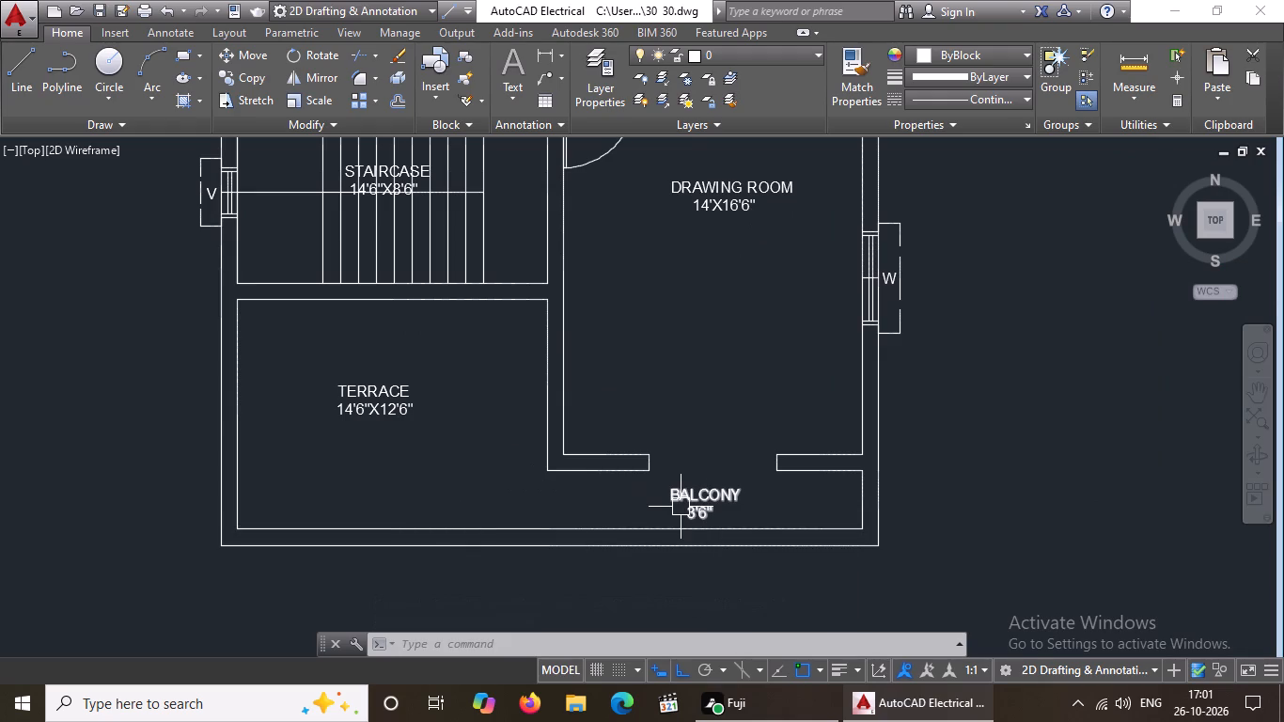
scroll(681, 507, "down", 1)
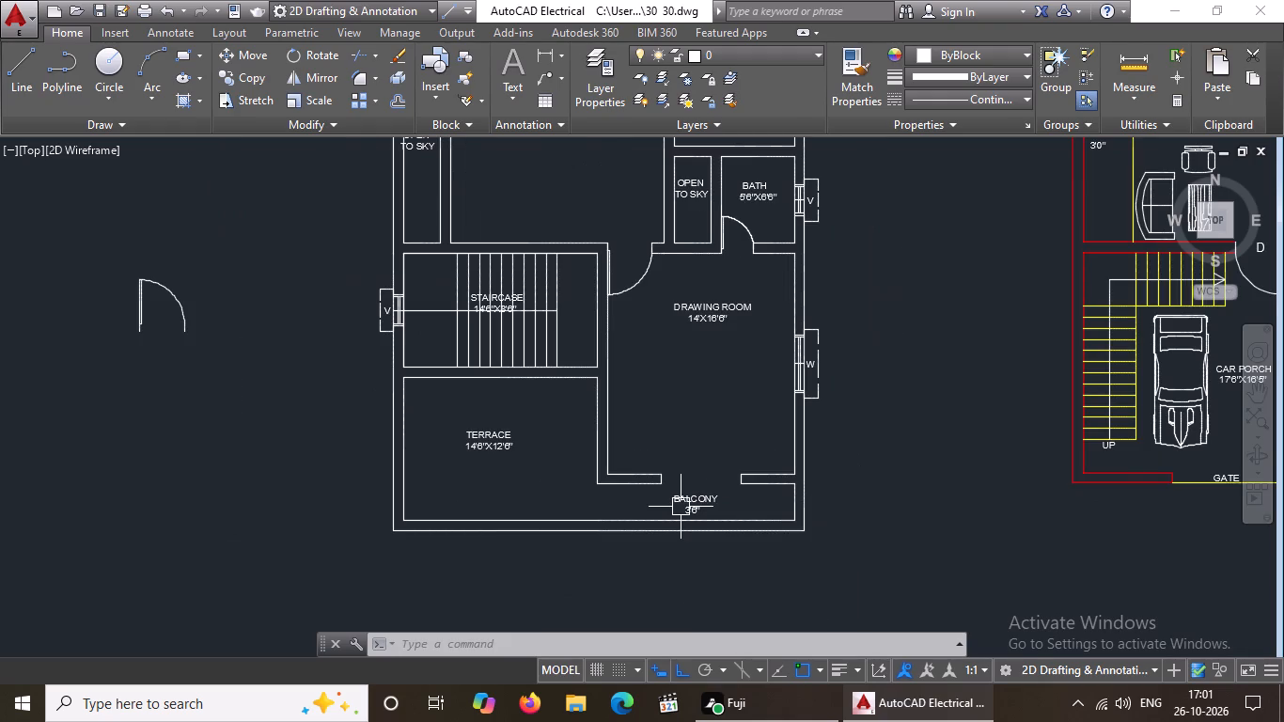
left_click(17, 70)
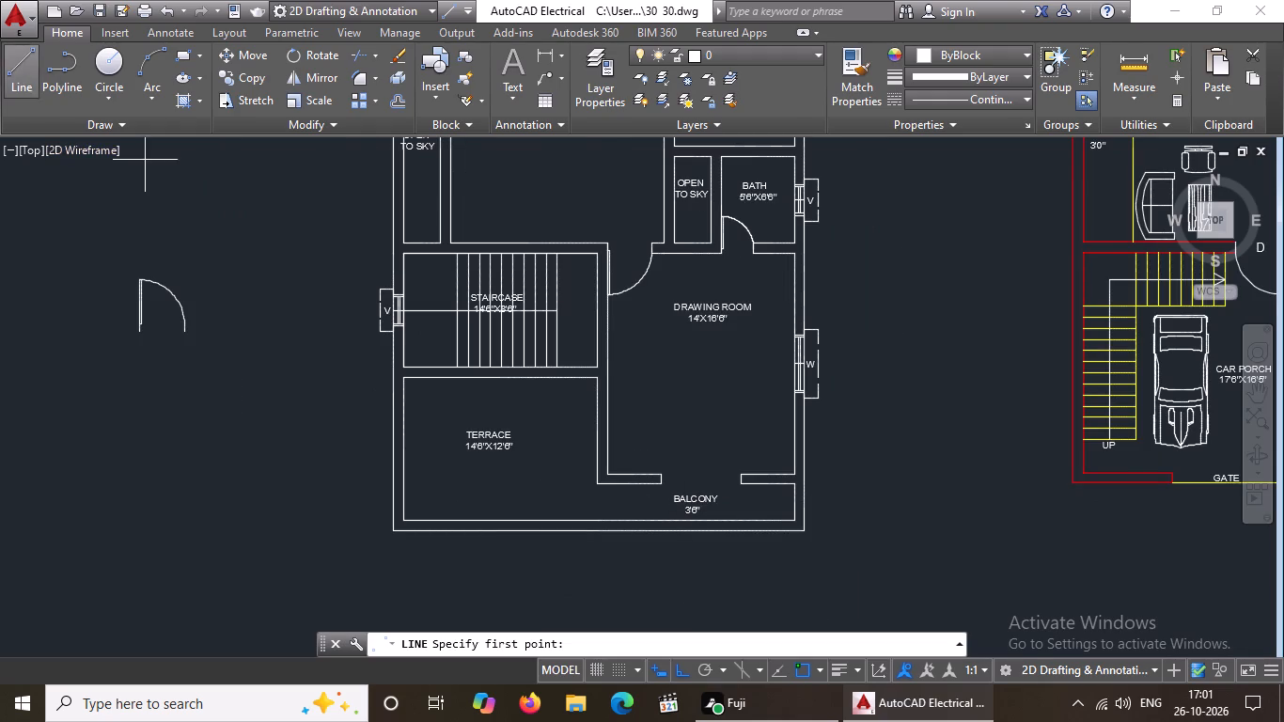
scroll(688, 455, "up", 2)
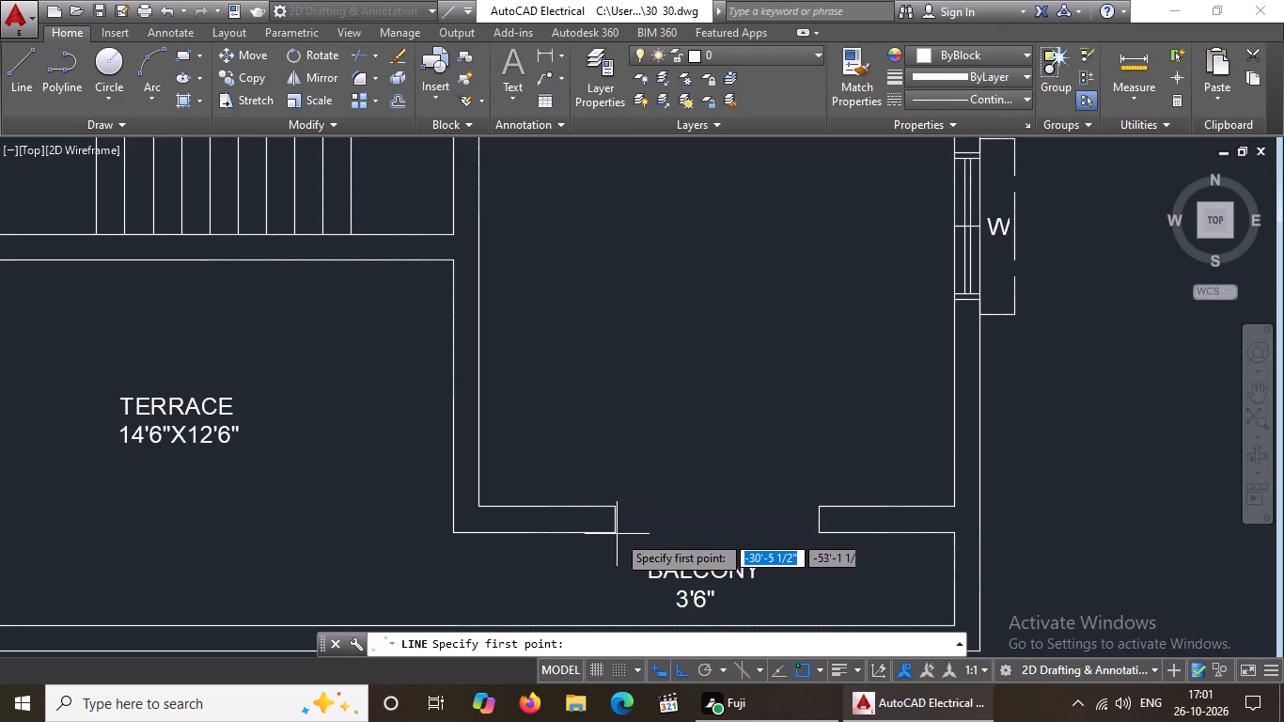
left_click(613, 533)
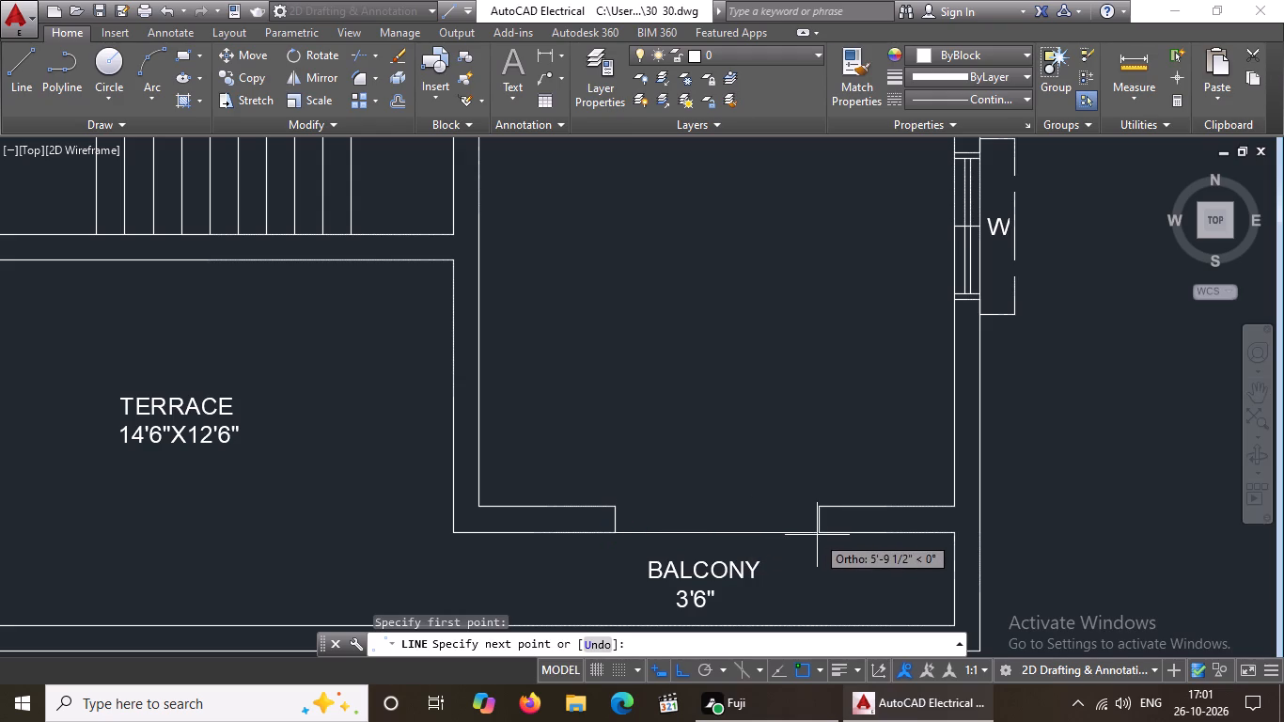
left_click(822, 531)
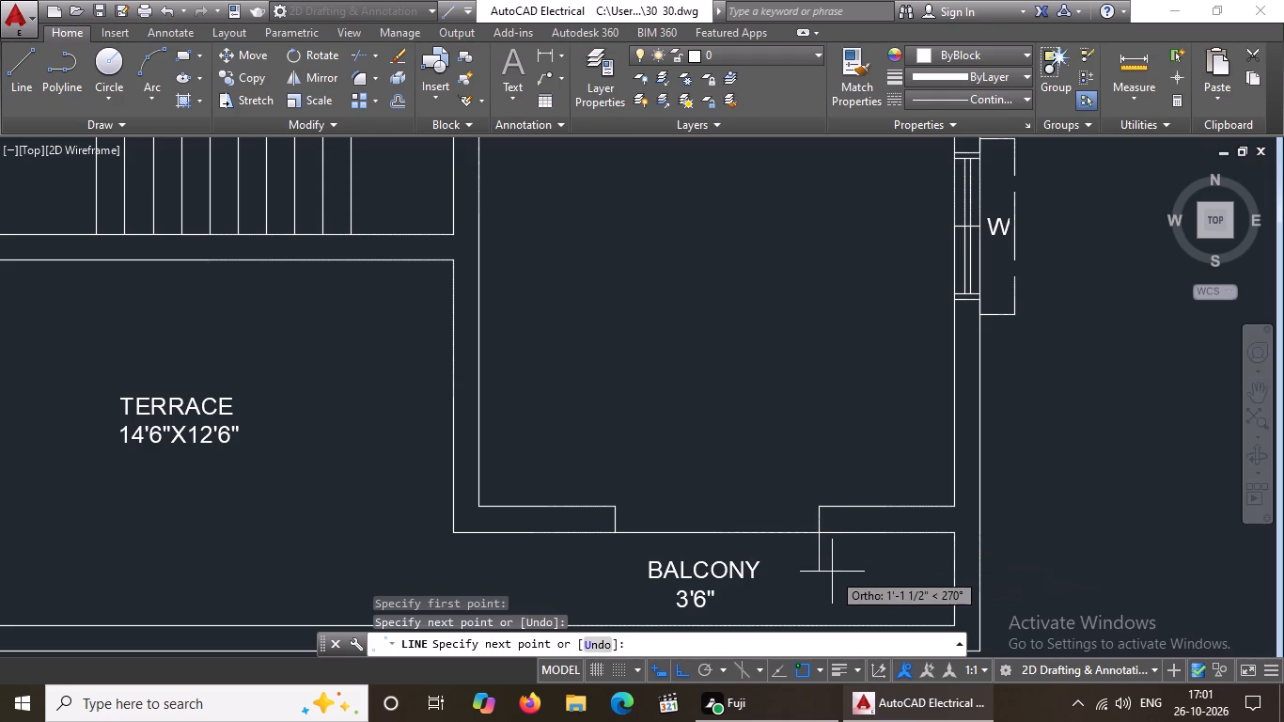
key("Escape")
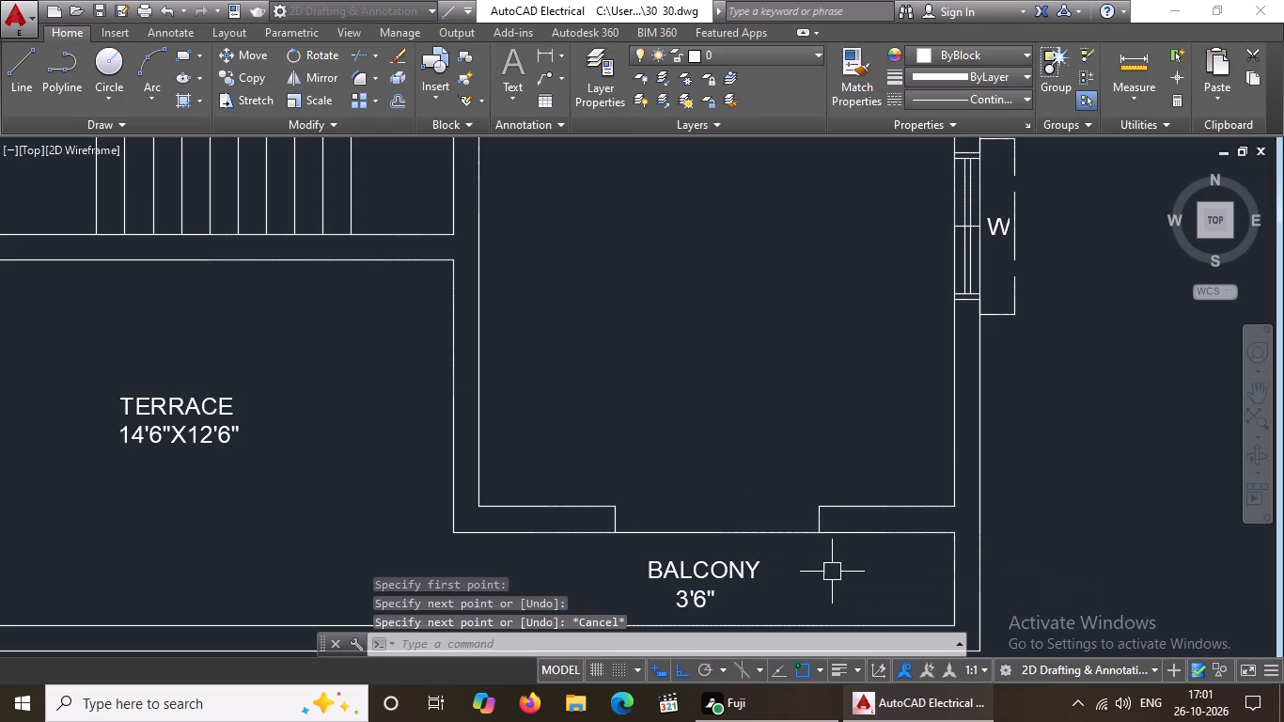
Delete the staircase's last tread line, the one nearest the drawing room.
scroll(828, 577, "down", 2)
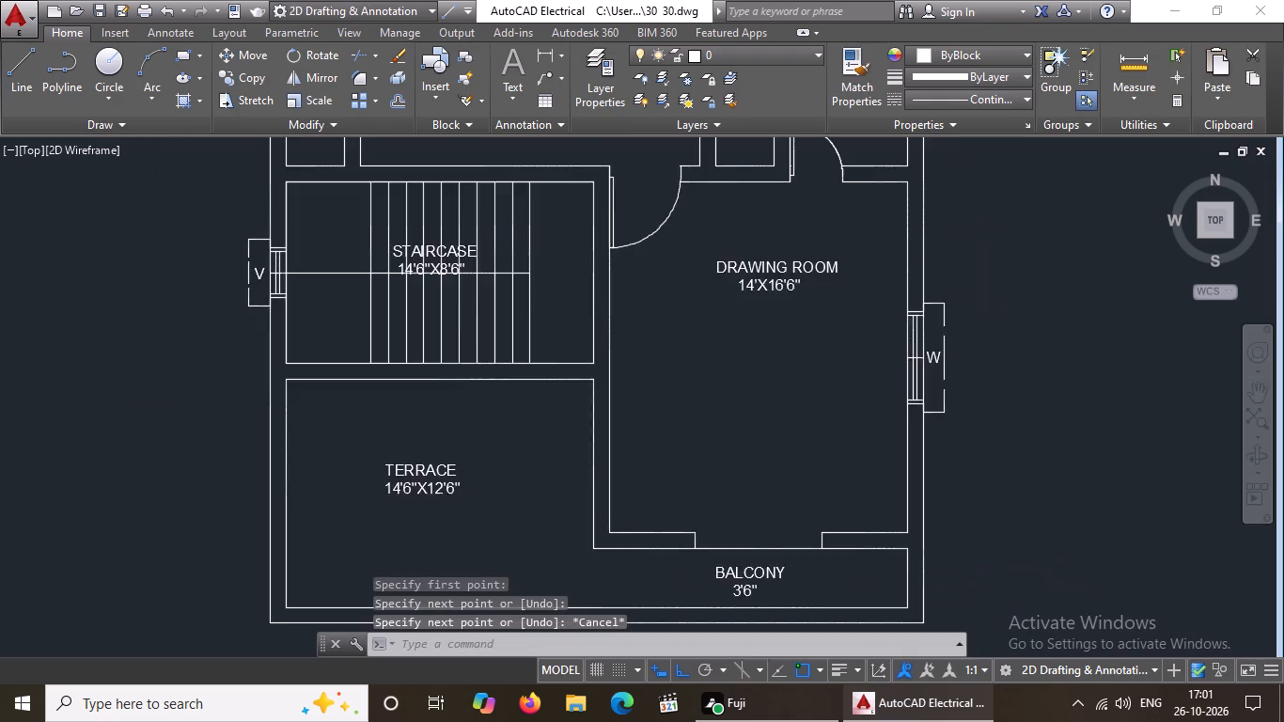
scroll(663, 383, "up", 1)
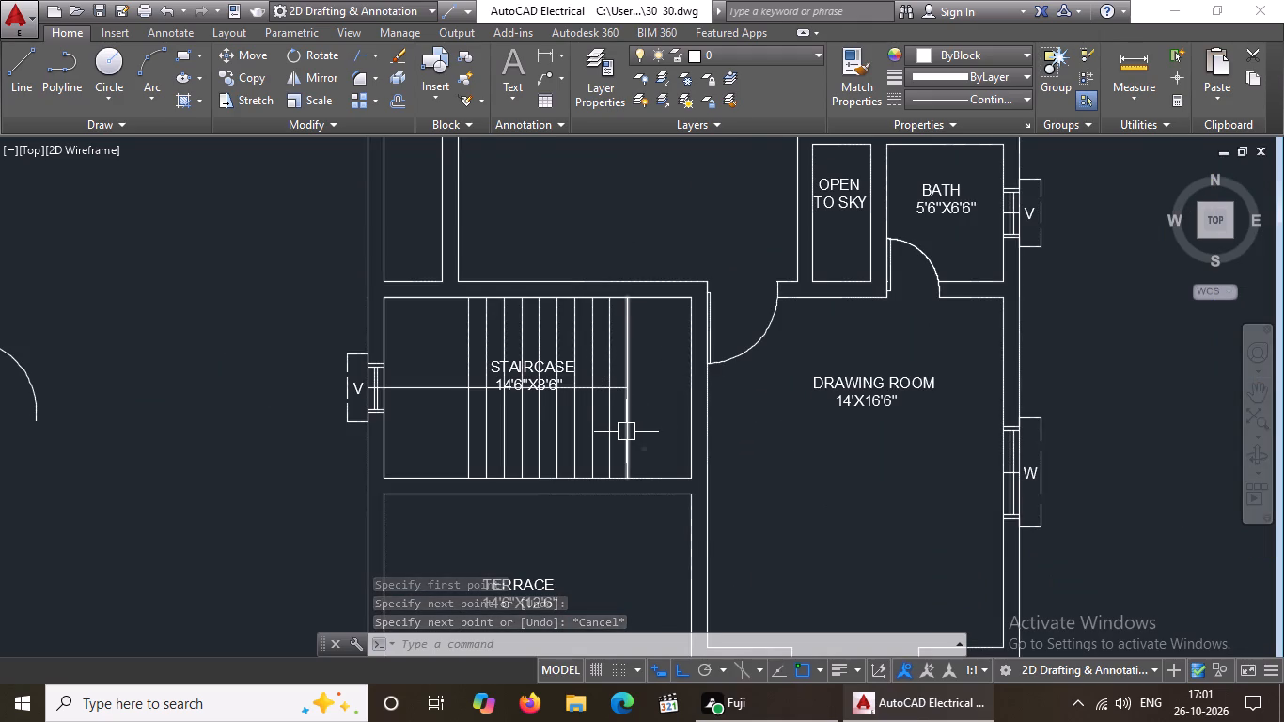
left_click(626, 432)
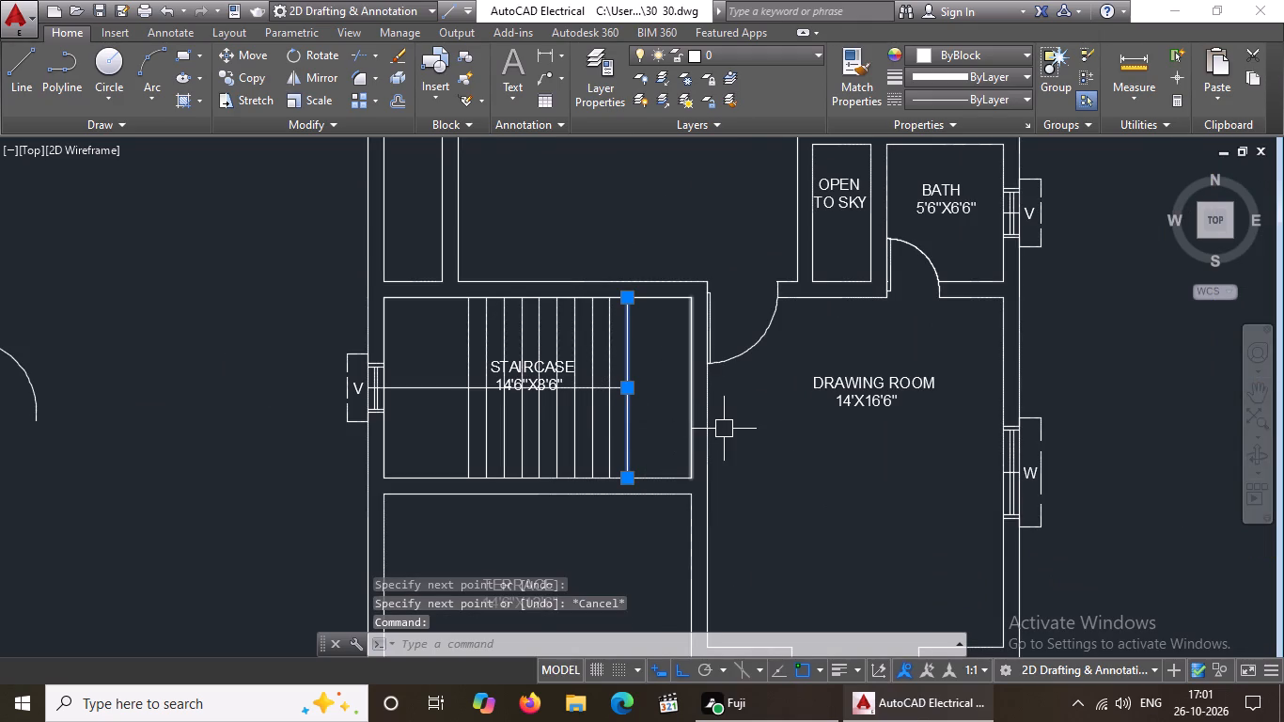
key("Escape")
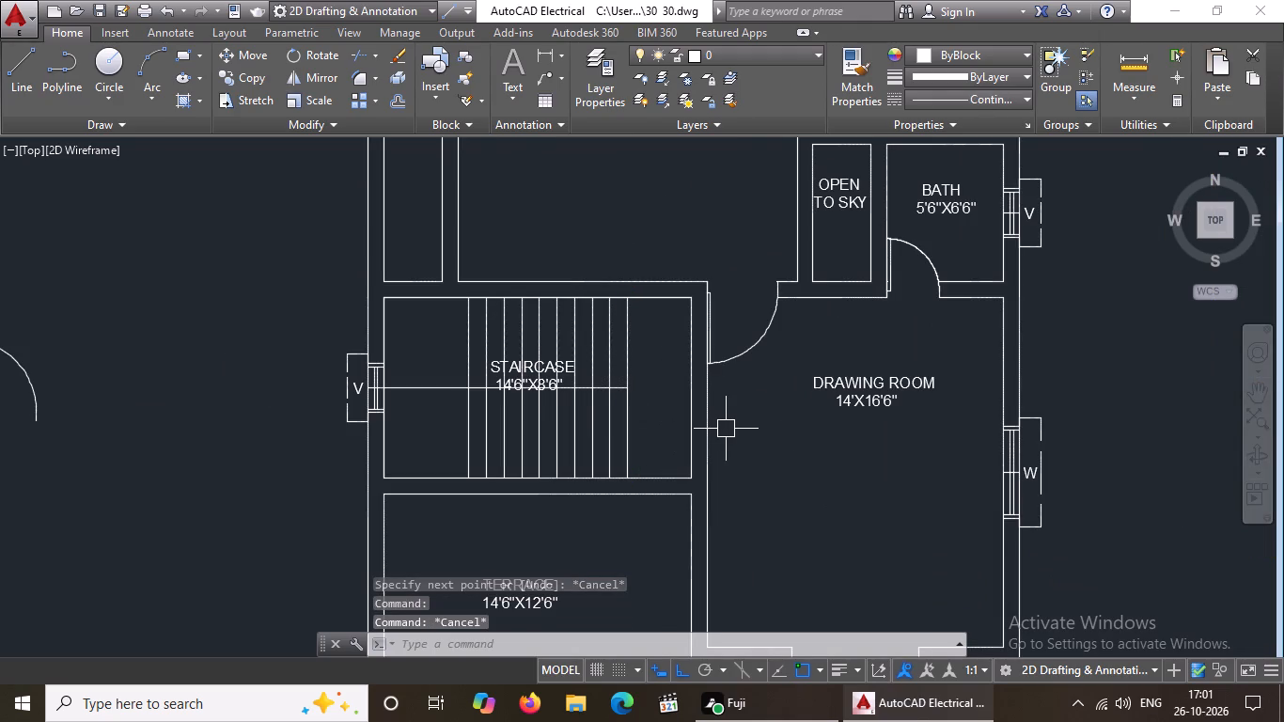
scroll(627, 407, "up", 2)
scroll(679, 510, "down", 1)
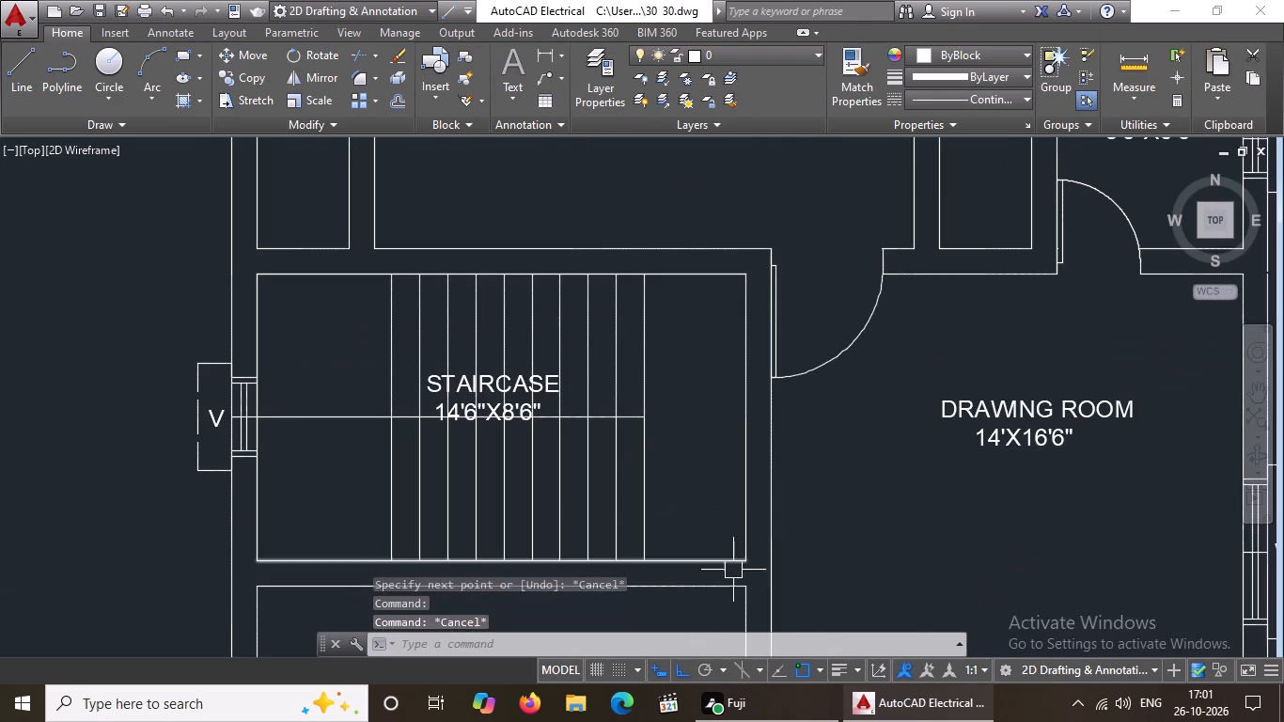
left_click(643, 515)
key("Delete")
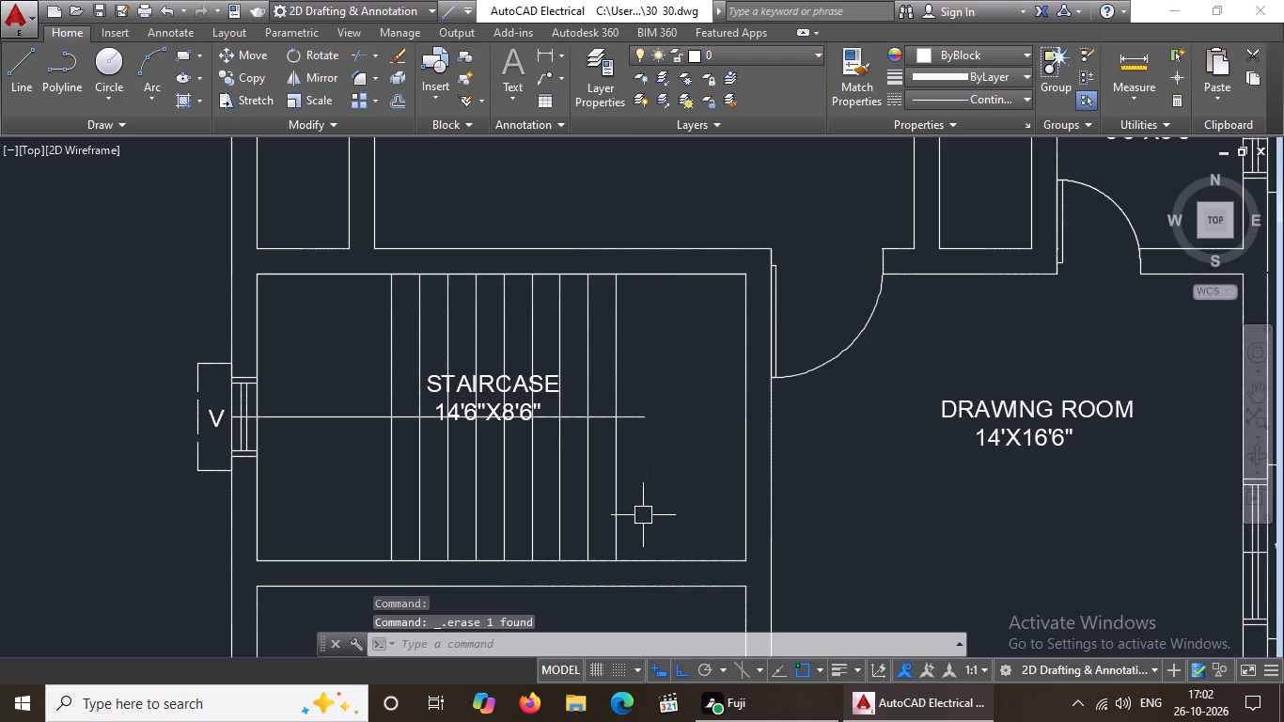
Trim the staircase's centre line back to the last remaining tread line.
type("TR")
key("Return")
key("Return")
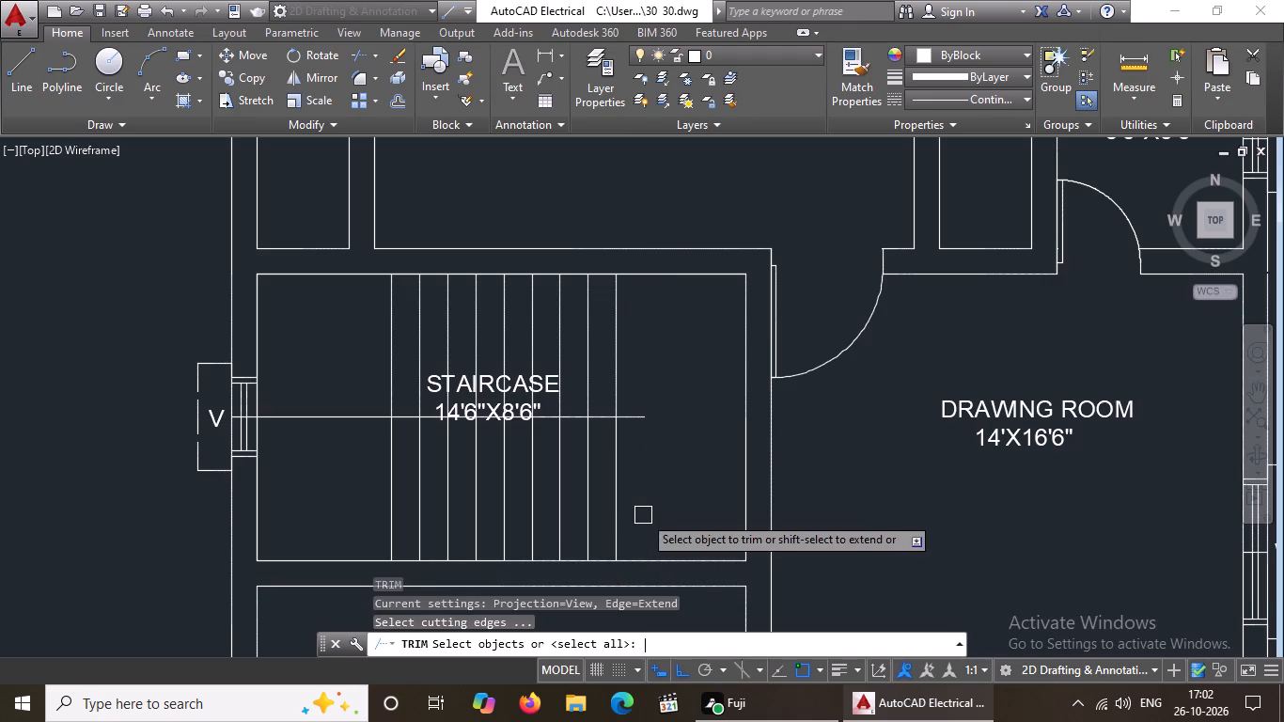
left_click(649, 415)
left_click(637, 419)
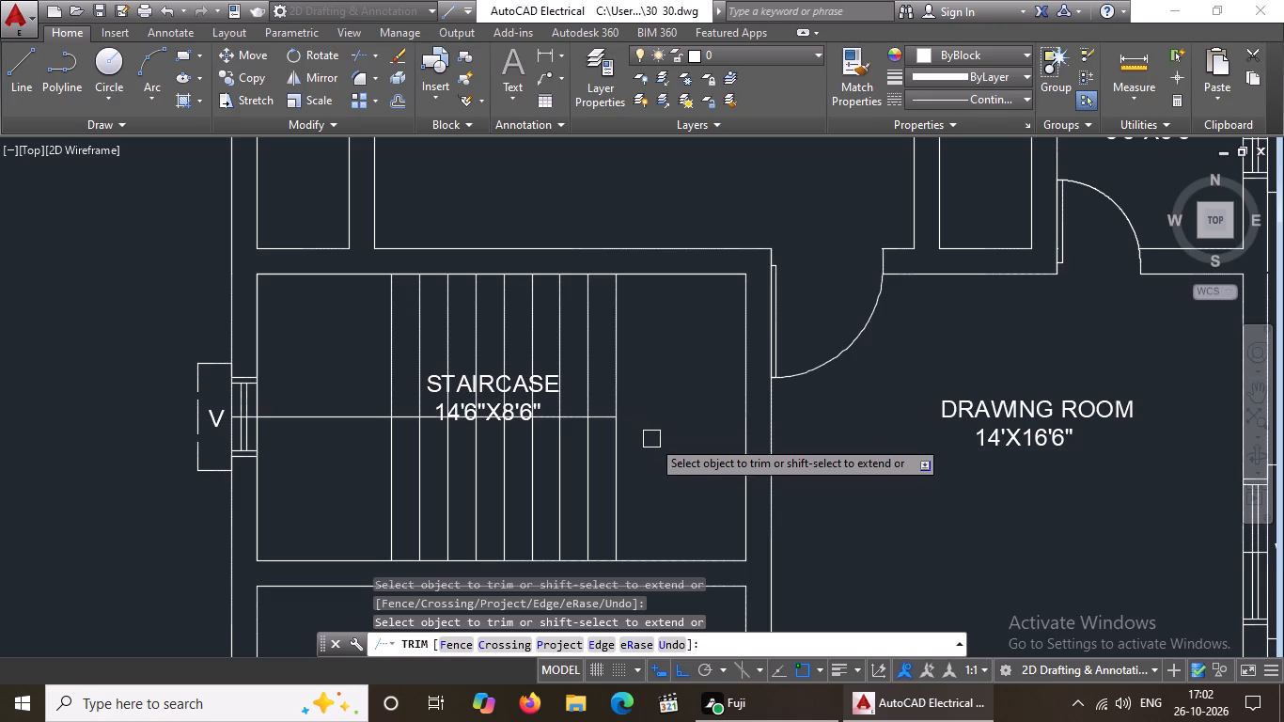
key("Escape")
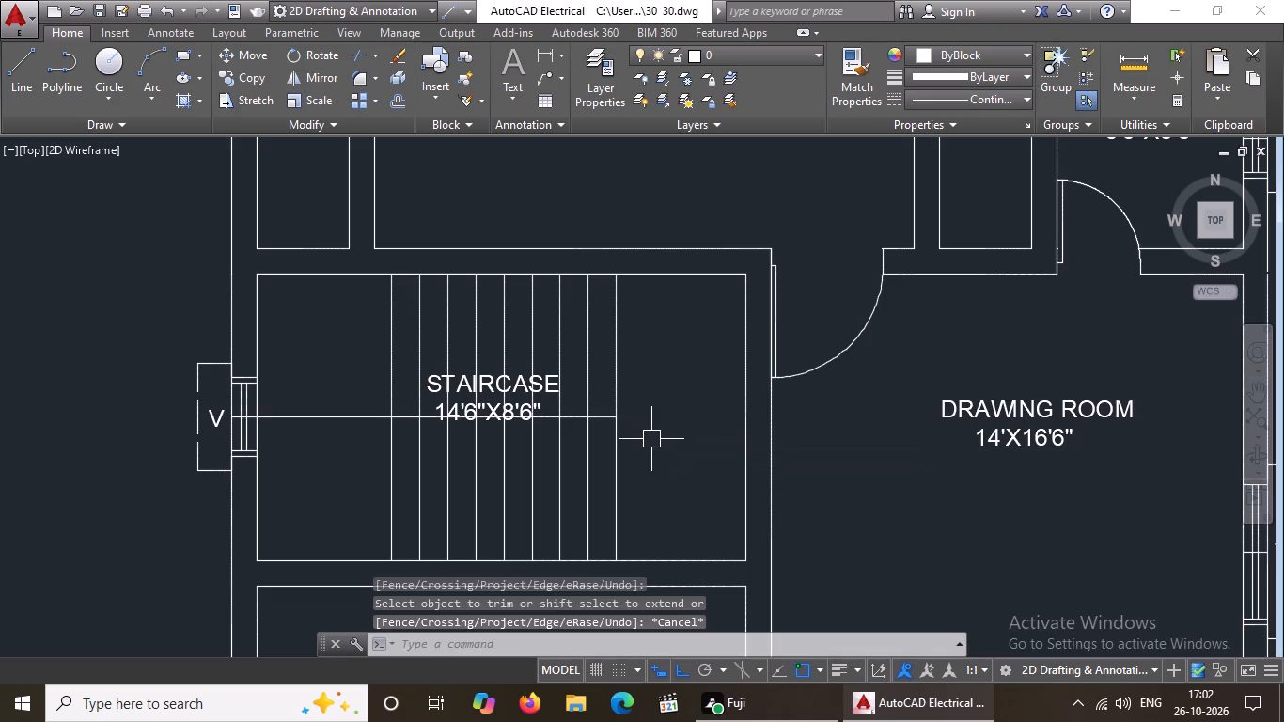
Extend the last remaining tread line and the staircase's inner wall line on the drawing room side across the adjoining walls at both ends.
type("EX")
key("Return")
key("Return")
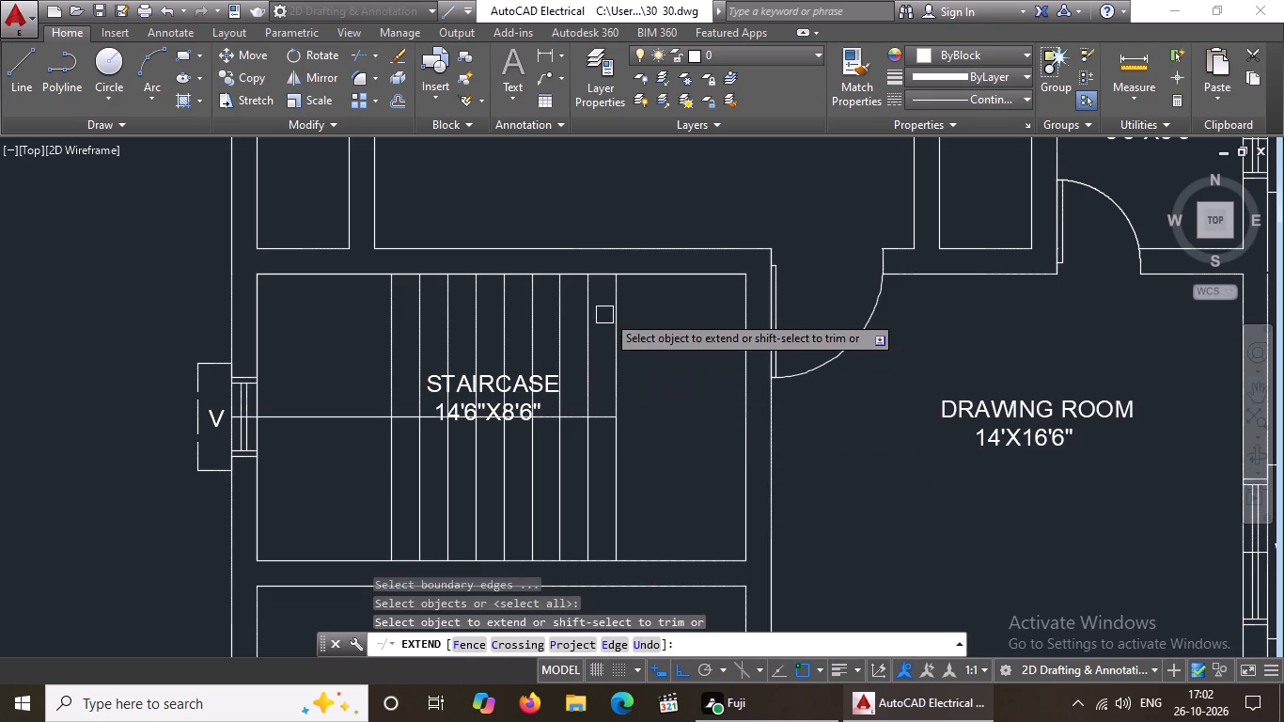
left_click(623, 307)
left_click_drag(617, 536, 627, 534)
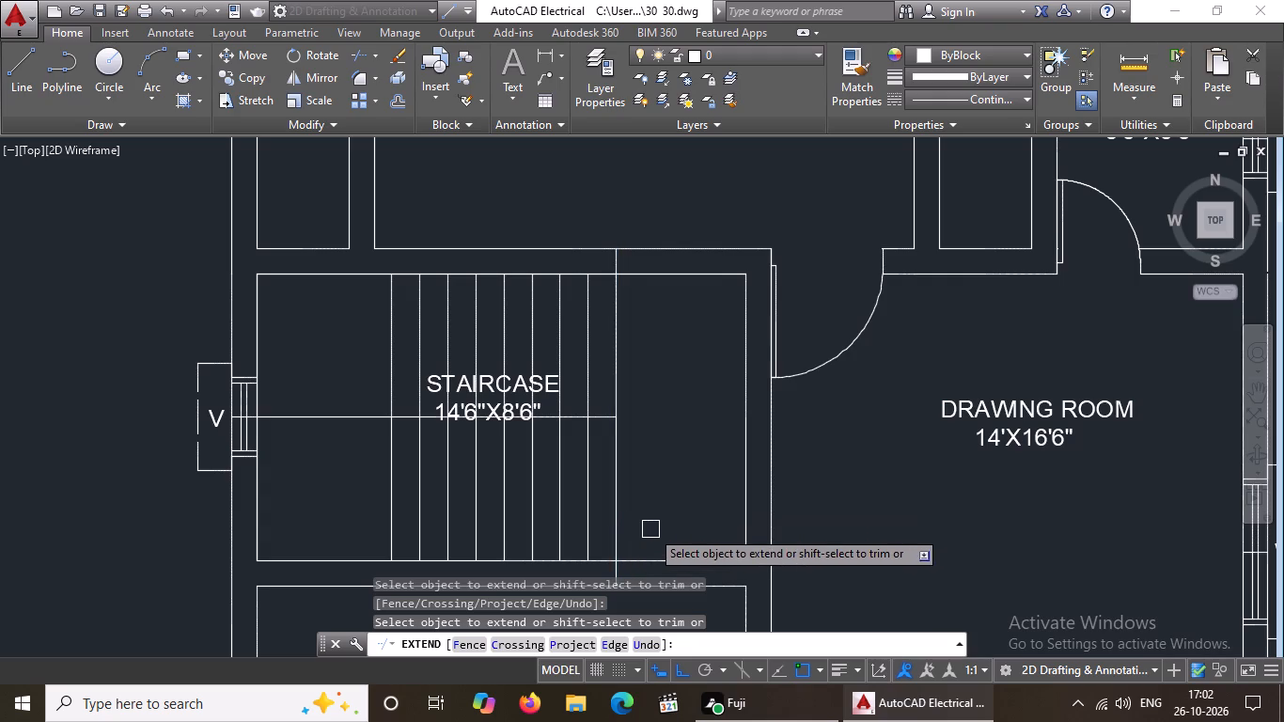
scroll(689, 516, "down", 1)
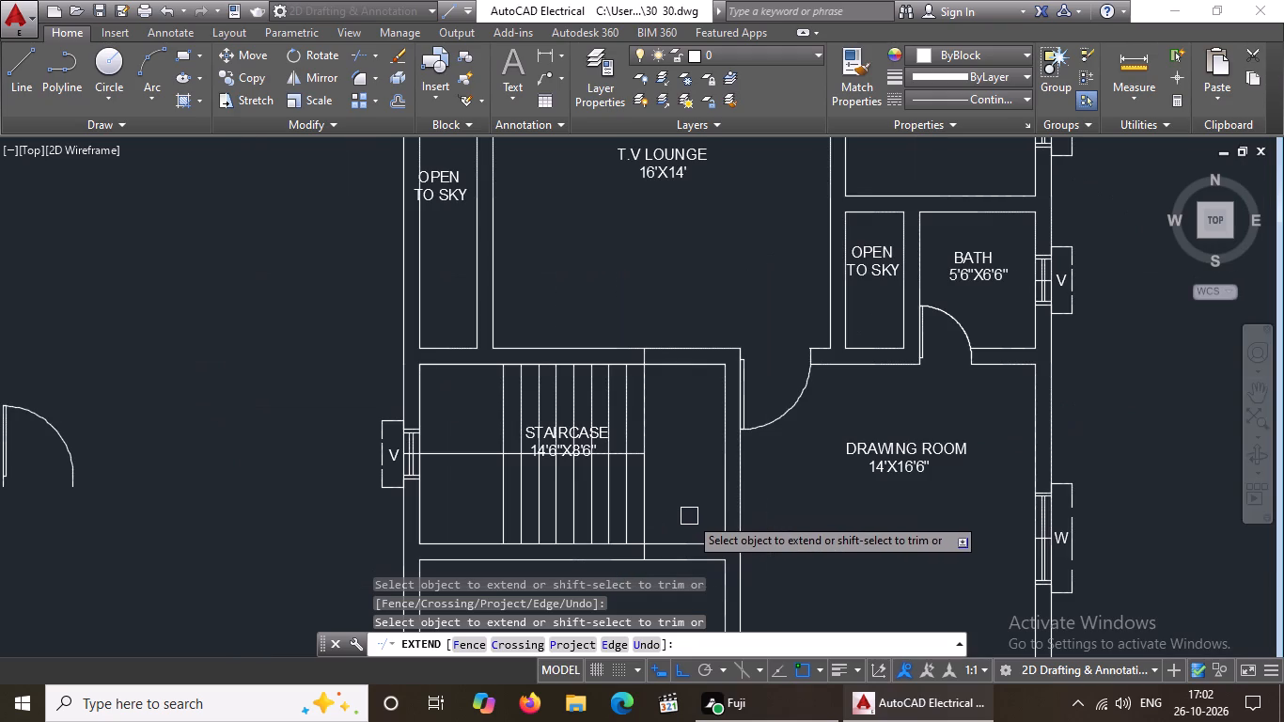
left_click(721, 399)
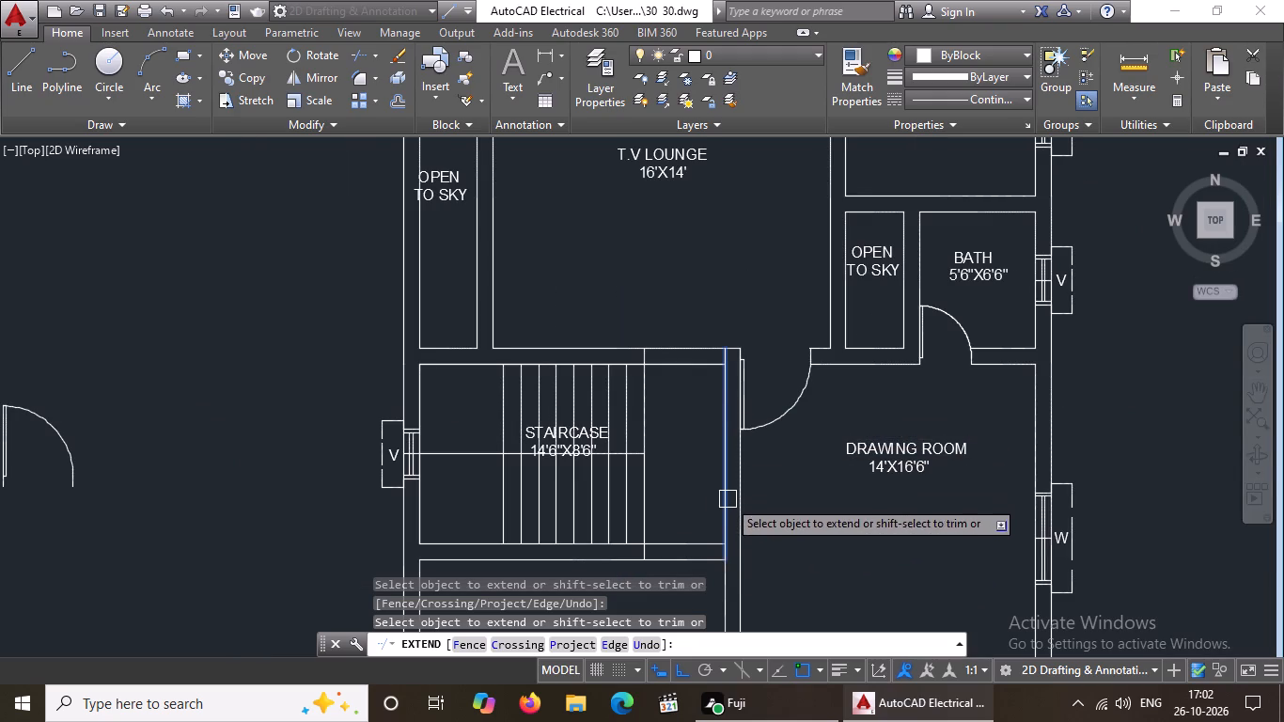
left_click(728, 500)
scroll(832, 470, "down", 3)
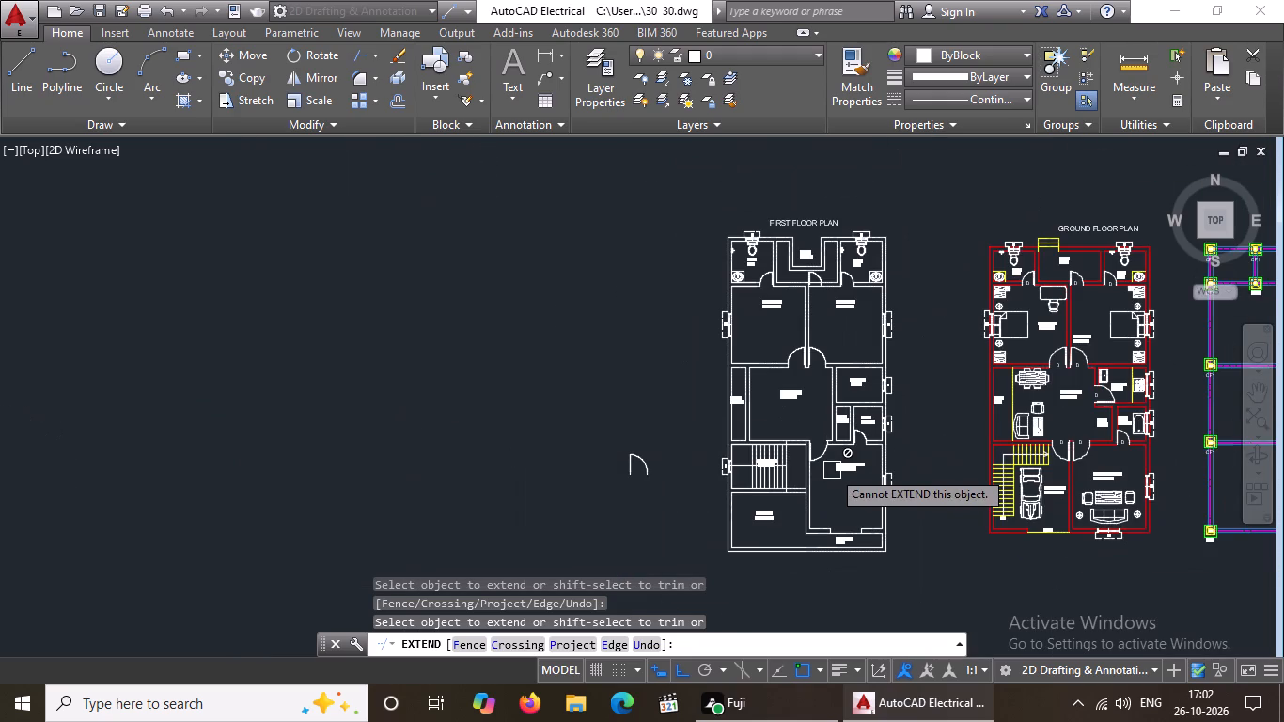
key("Escape")
Trim away both lines of the staircase–terrace wall between the last tread line and the drawing room wall.
type("TR")
key("Return")
key("Return")
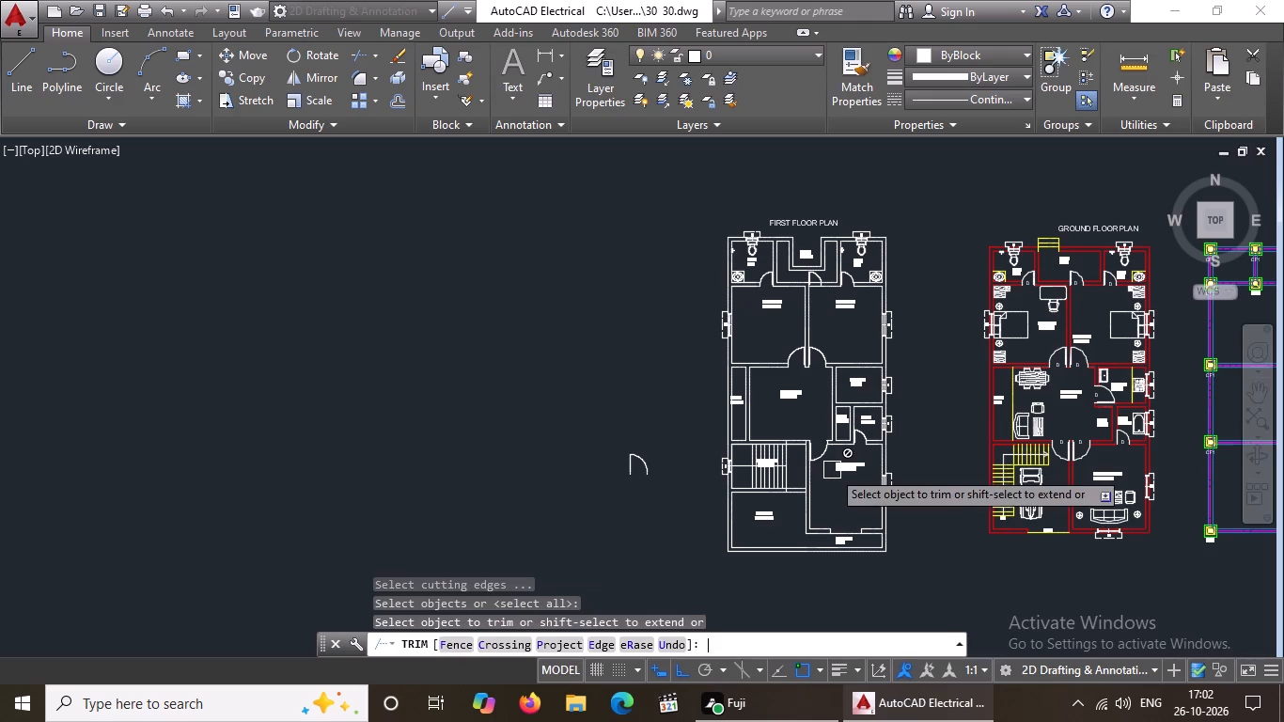
scroll(789, 500, "up", 3)
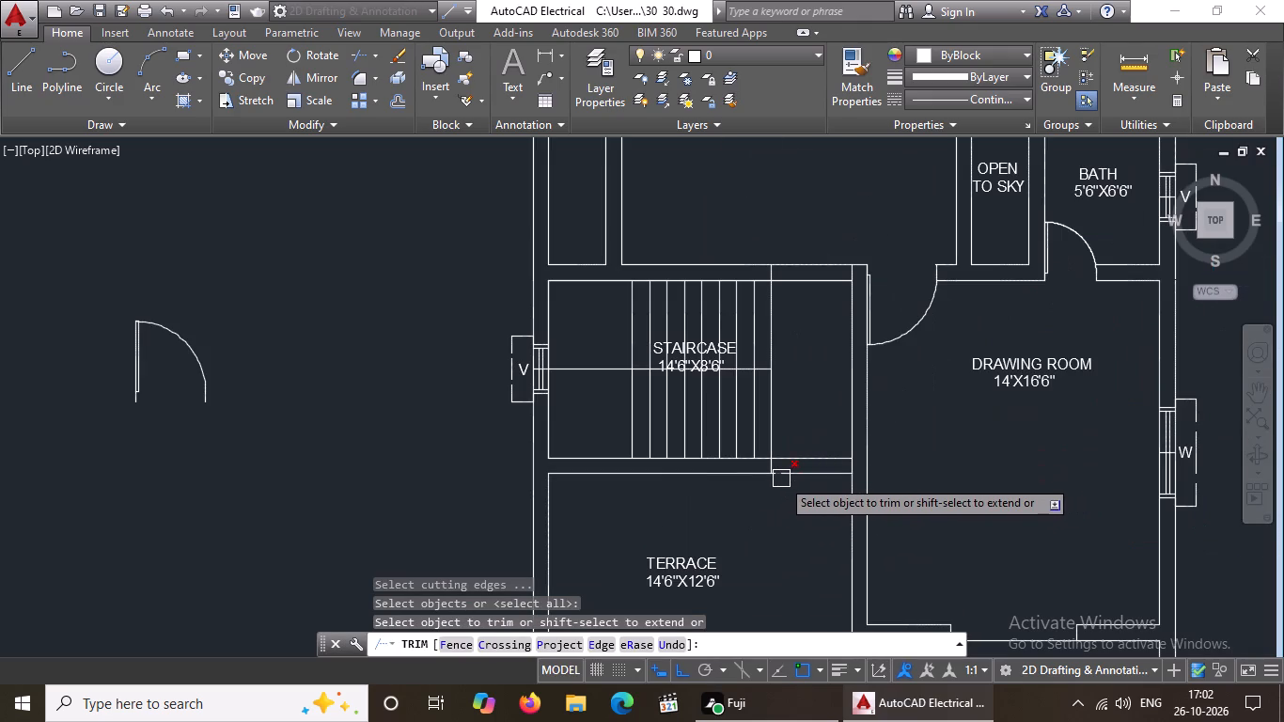
scroll(792, 477, "up", 3)
left_click(739, 462)
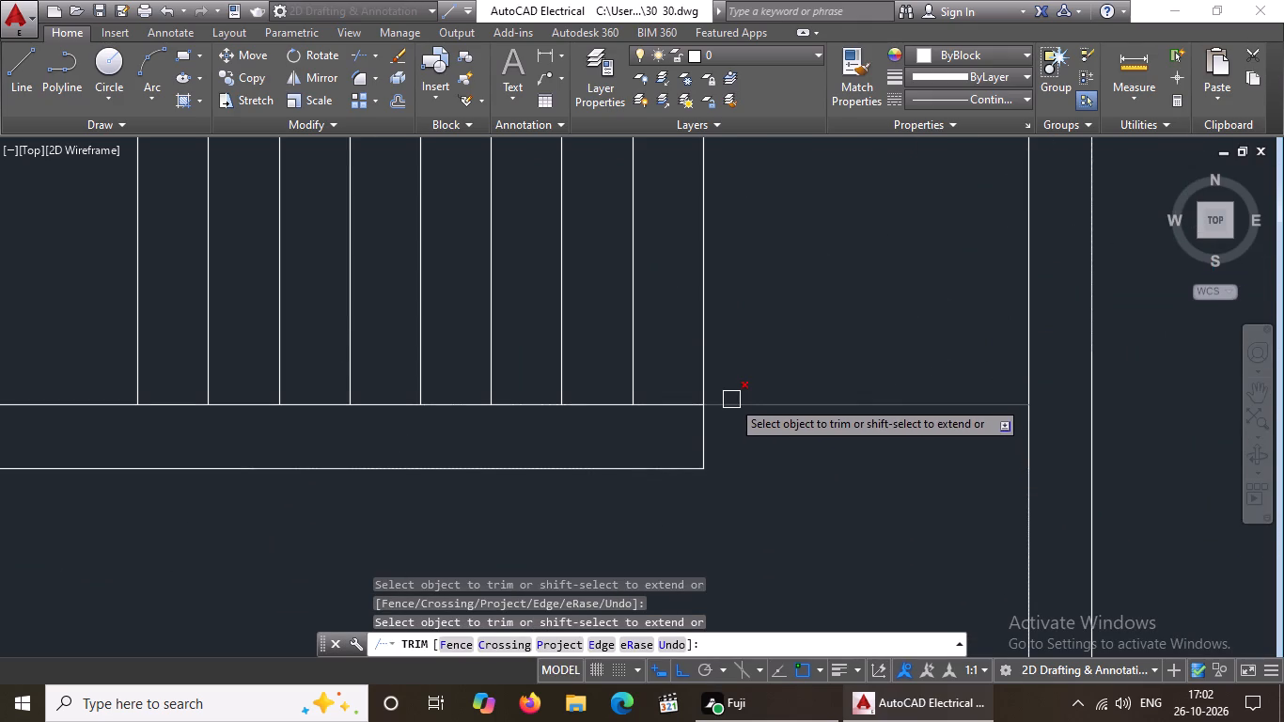
left_click(731, 400)
scroll(774, 407, "down", 6)
Trim away both lines of the staircase–T.V. lounge wall between the last tread line and the drawing room wall.
scroll(786, 348, "up", 2)
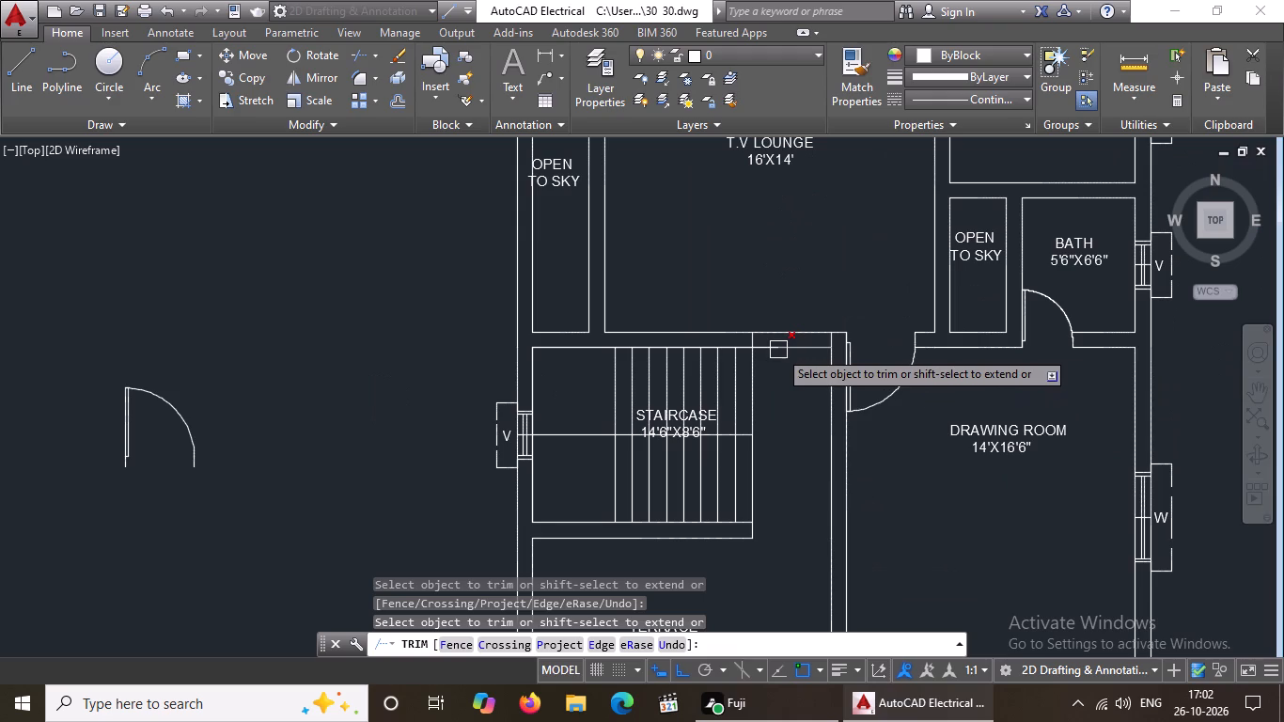
scroll(772, 348, "up", 4)
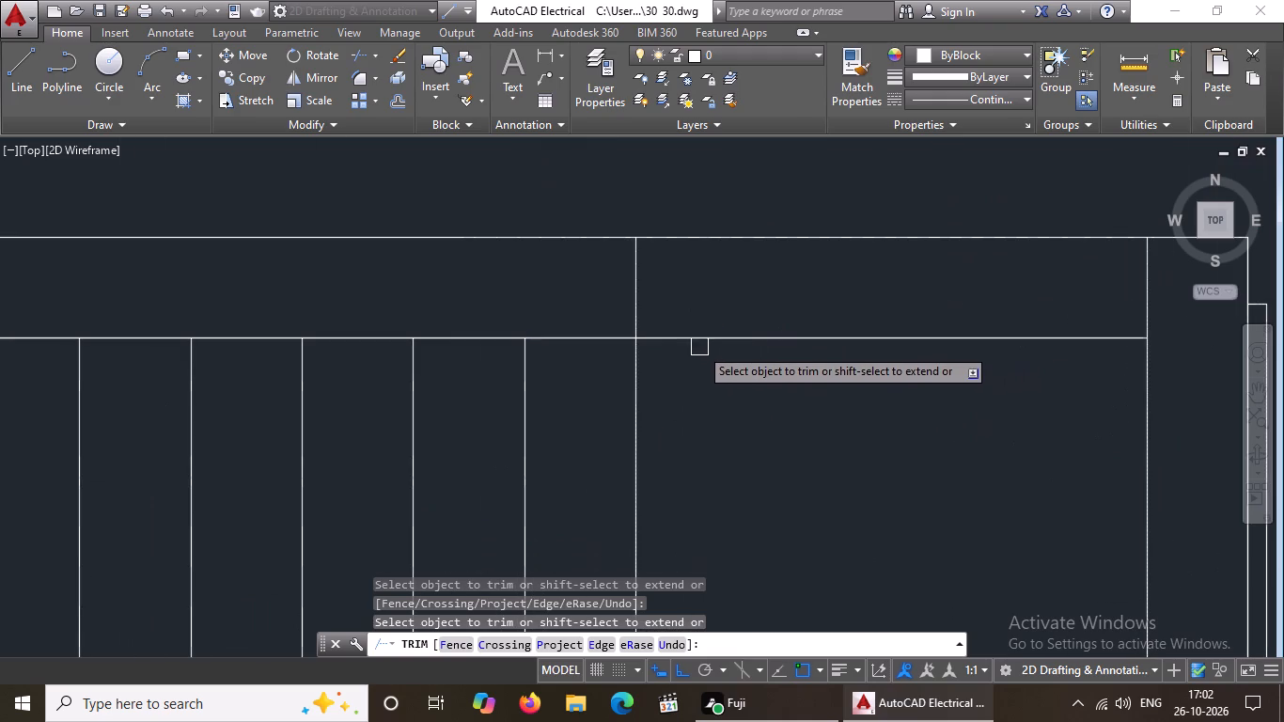
left_click(705, 338)
left_click(704, 337)
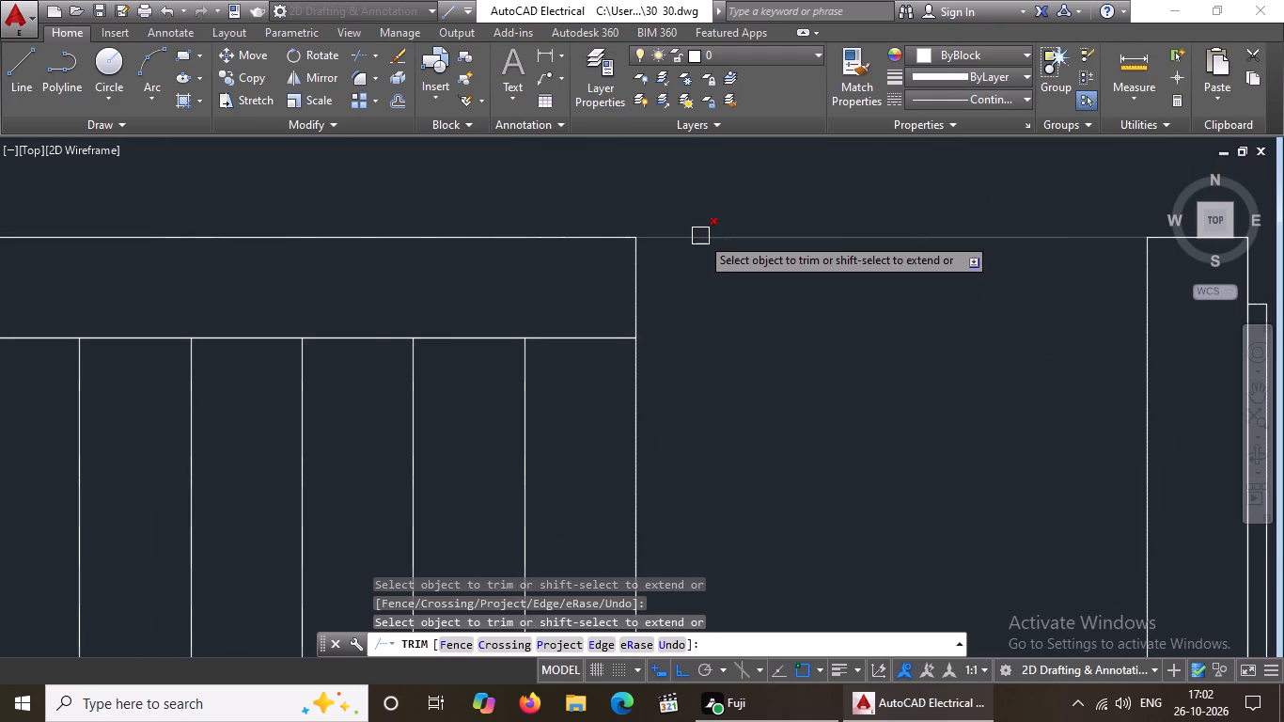
left_click(700, 234)
scroll(709, 235, "down", 5)
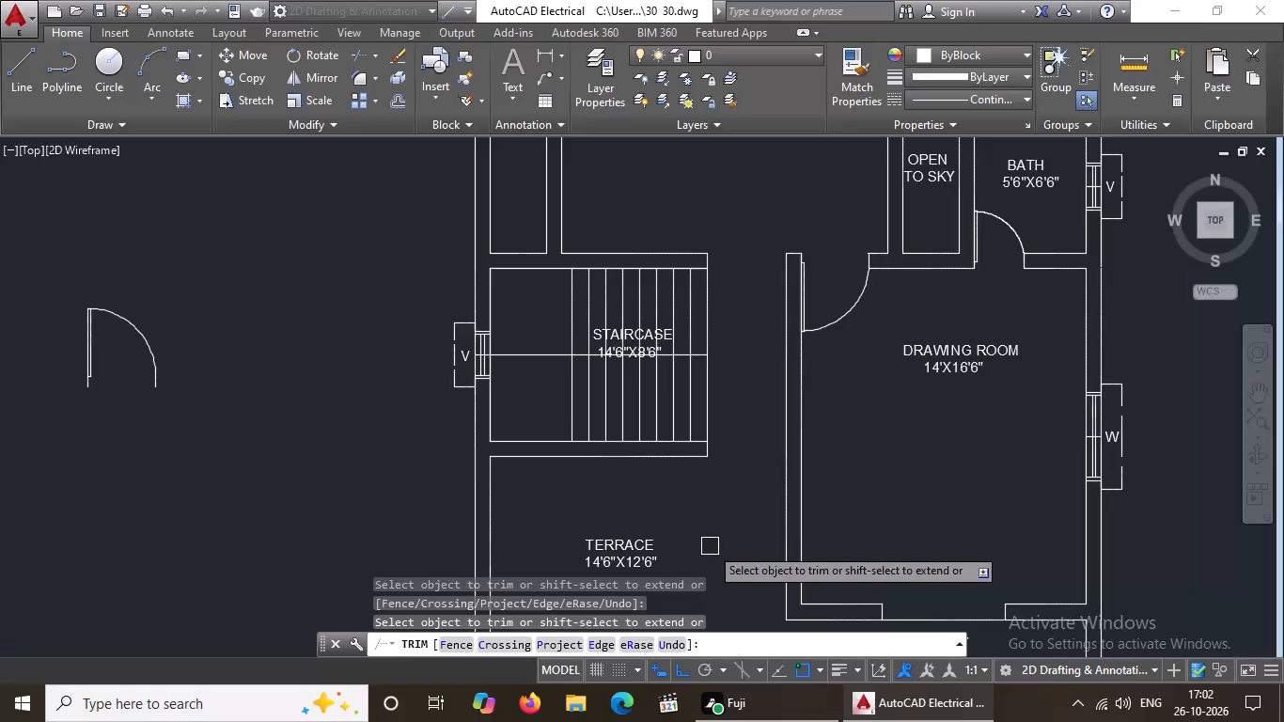
key("Escape")
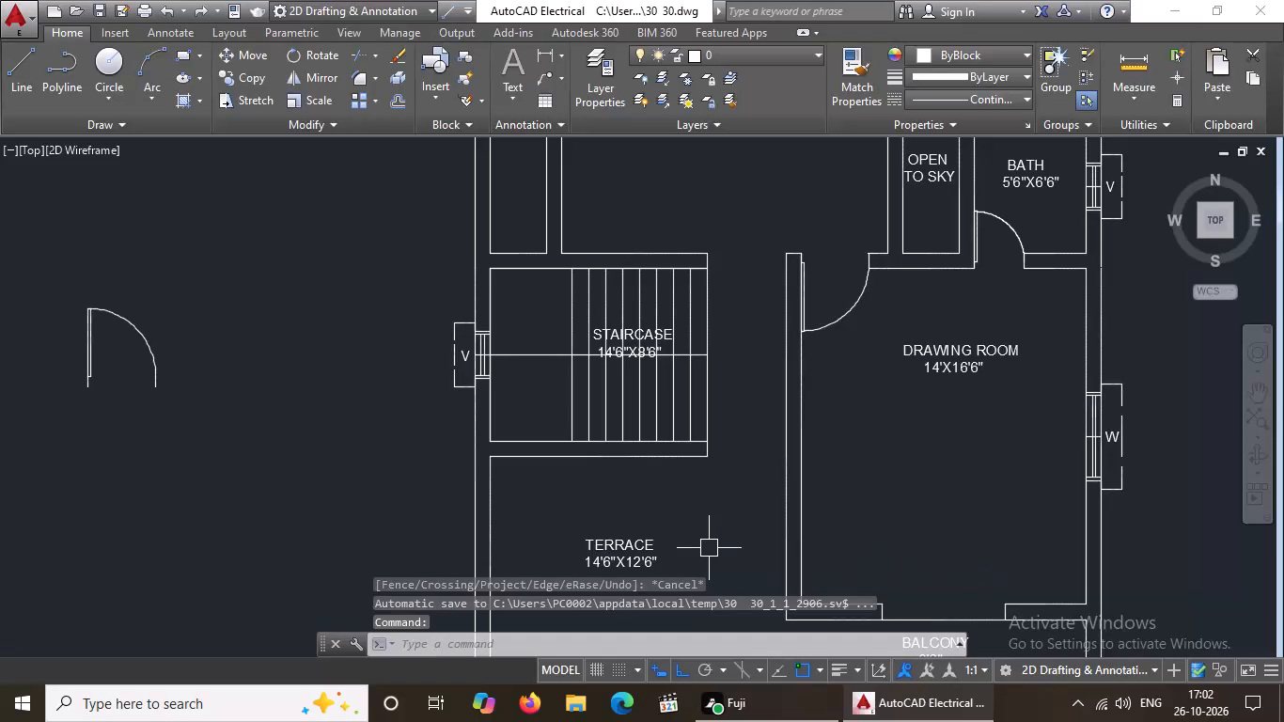
Draw a horizontal line about 4'-2 1/2" long from the last tread's terrace-side inner wall corner into the drawing room wall.
key("l")
key("Return")
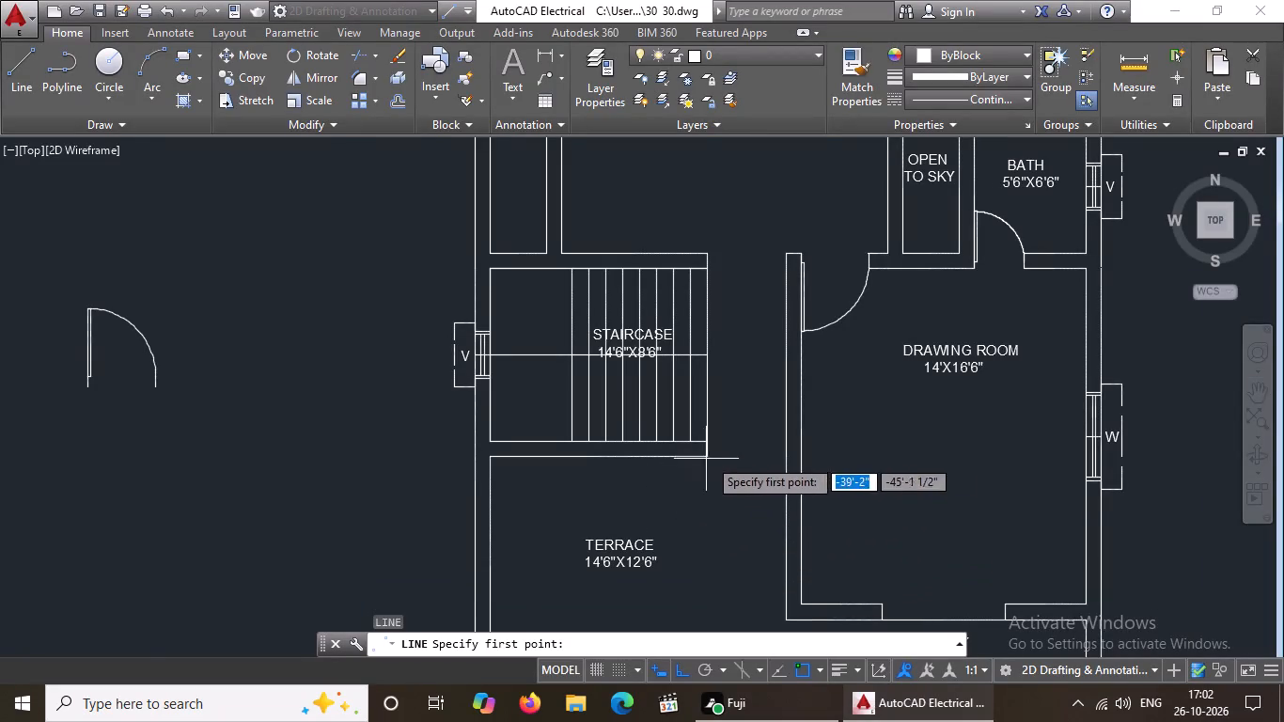
scroll(715, 454, "up", 2)
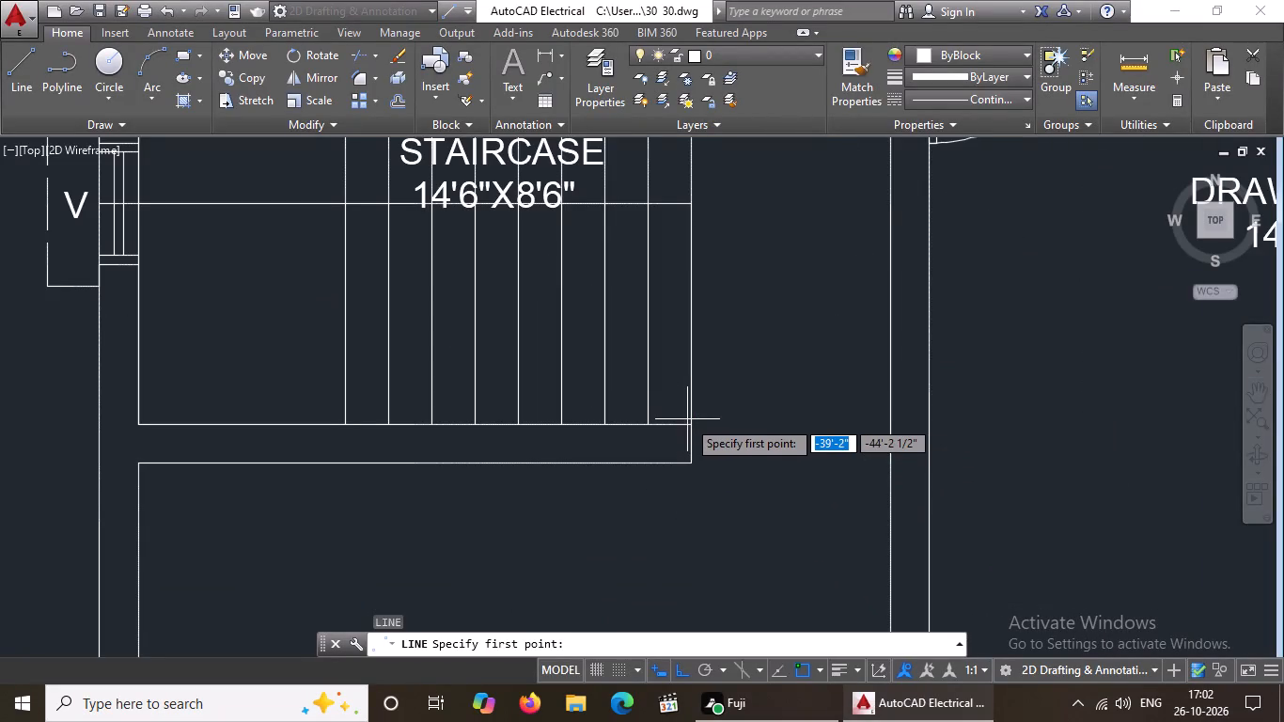
left_click_drag(691, 425, 703, 424)
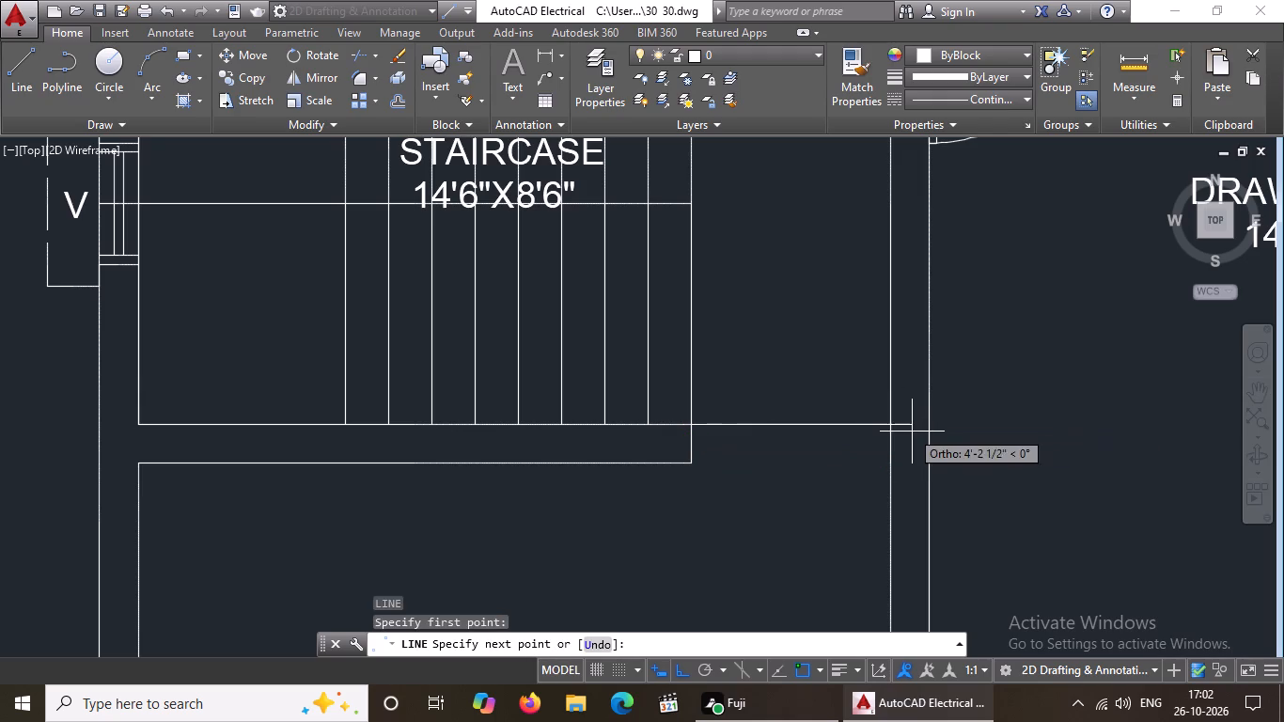
left_click(912, 432)
key("Escape")
Trim the new landing line's overshoot inside the drawing room wall back to the wall's landing-side face.
type("TR")
key("Return")
key("Return")
left_click(912, 431)
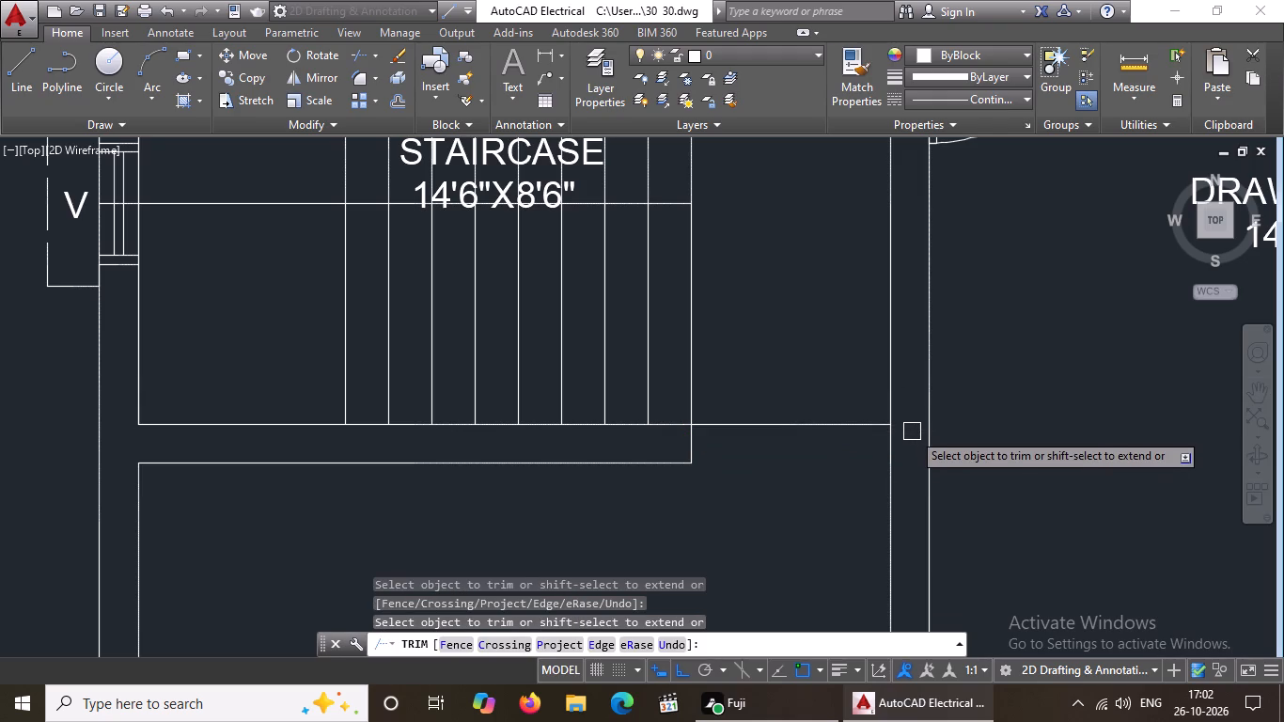
scroll(908, 441, "down", 5)
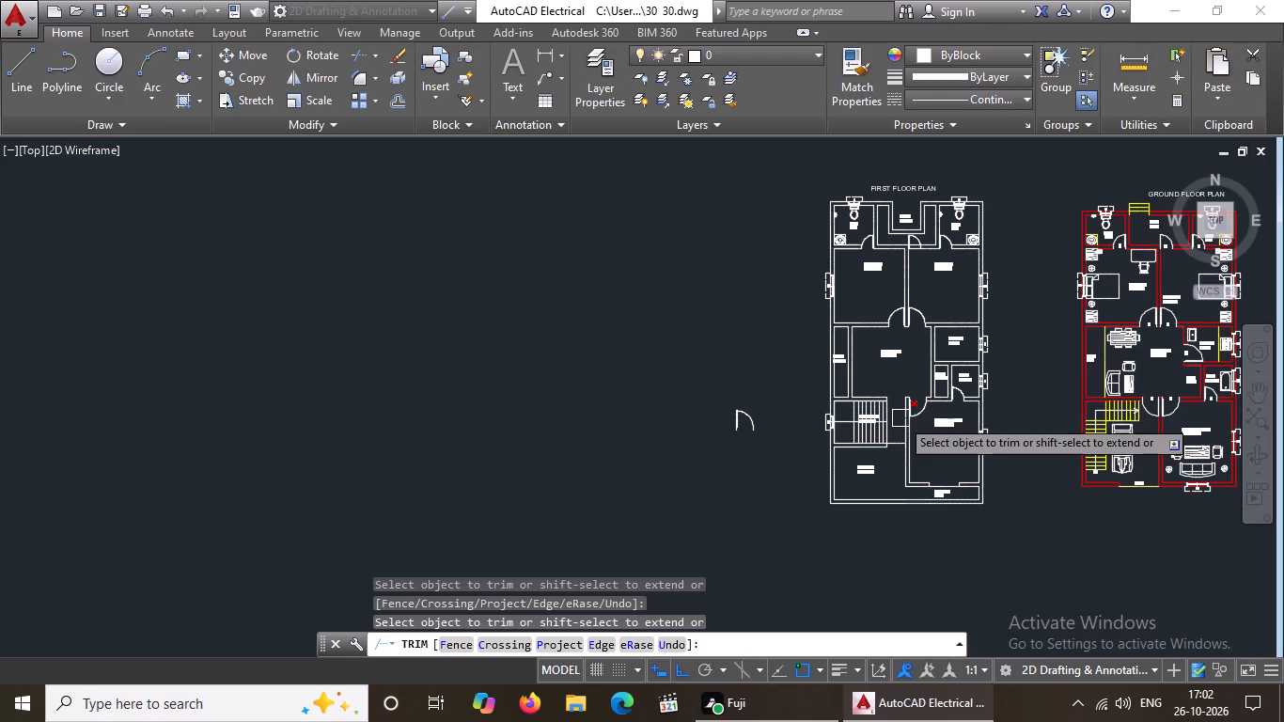
middle_click_drag(716, 400, 716, 477)
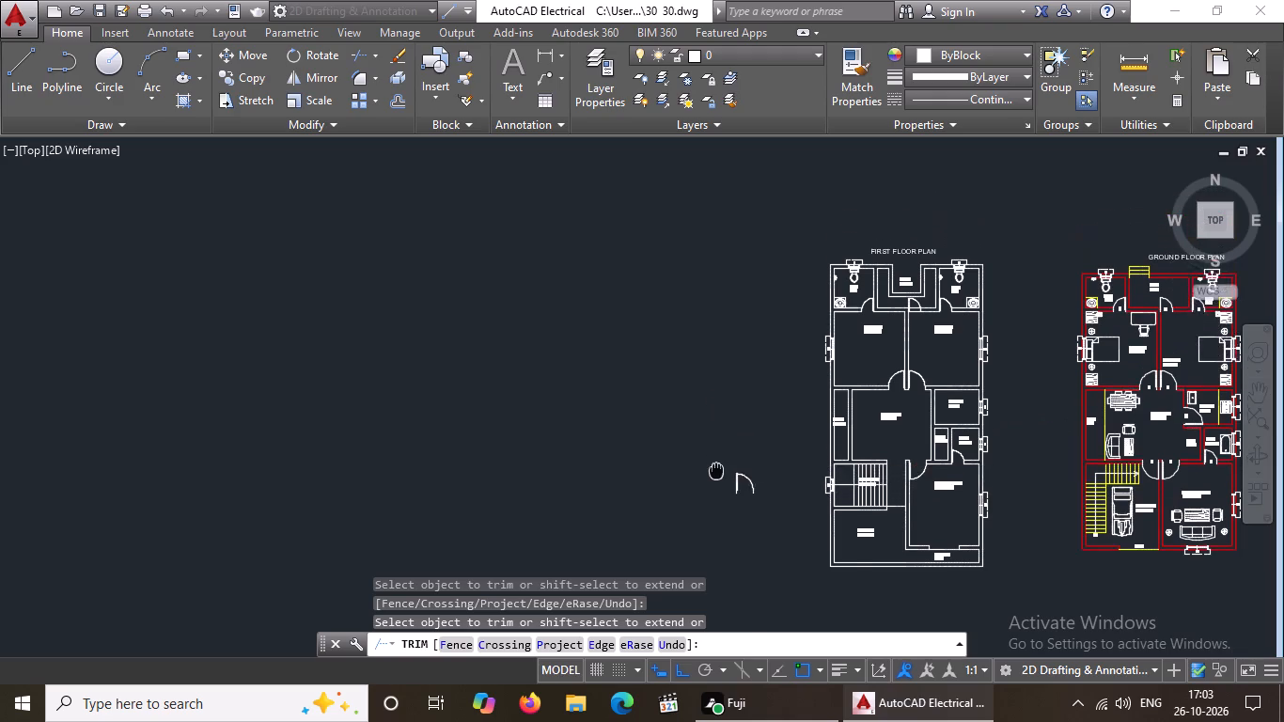
middle_click_drag(716, 477, 717, 494)
scroll(717, 494, "up", 1)
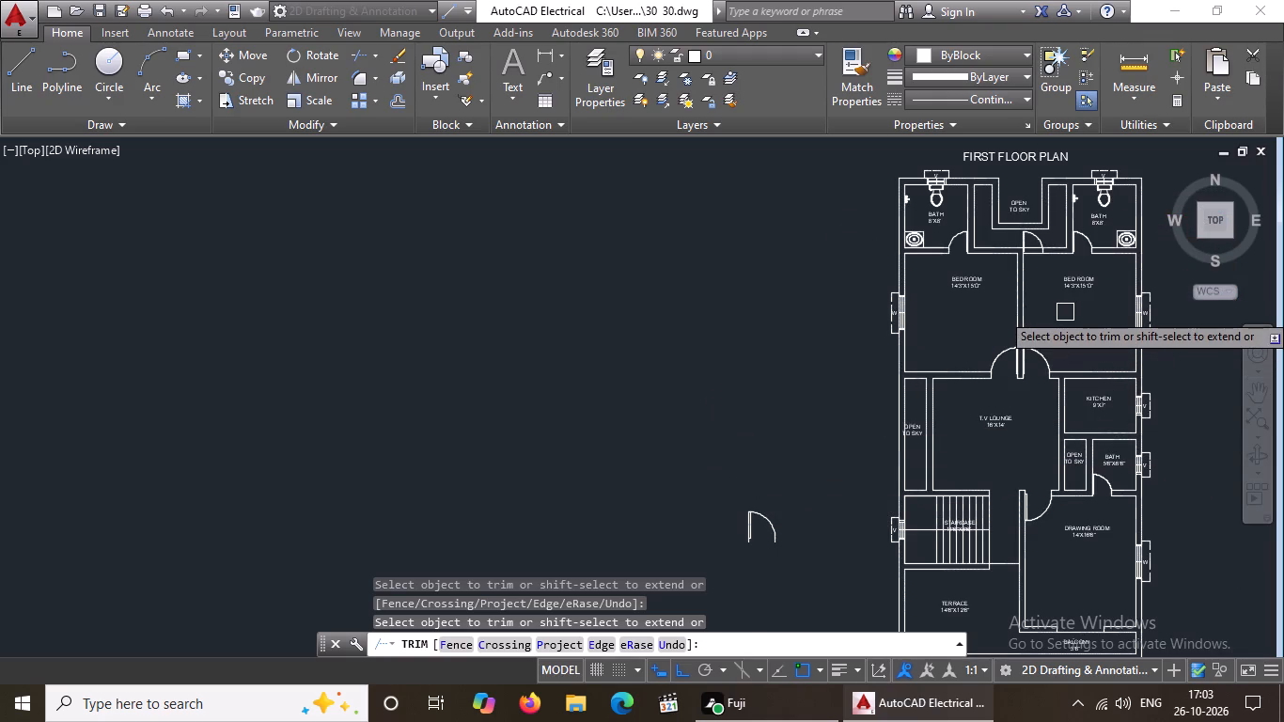
middle_click_drag(1052, 324, 957, 396)
scroll(986, 396, "up", 1)
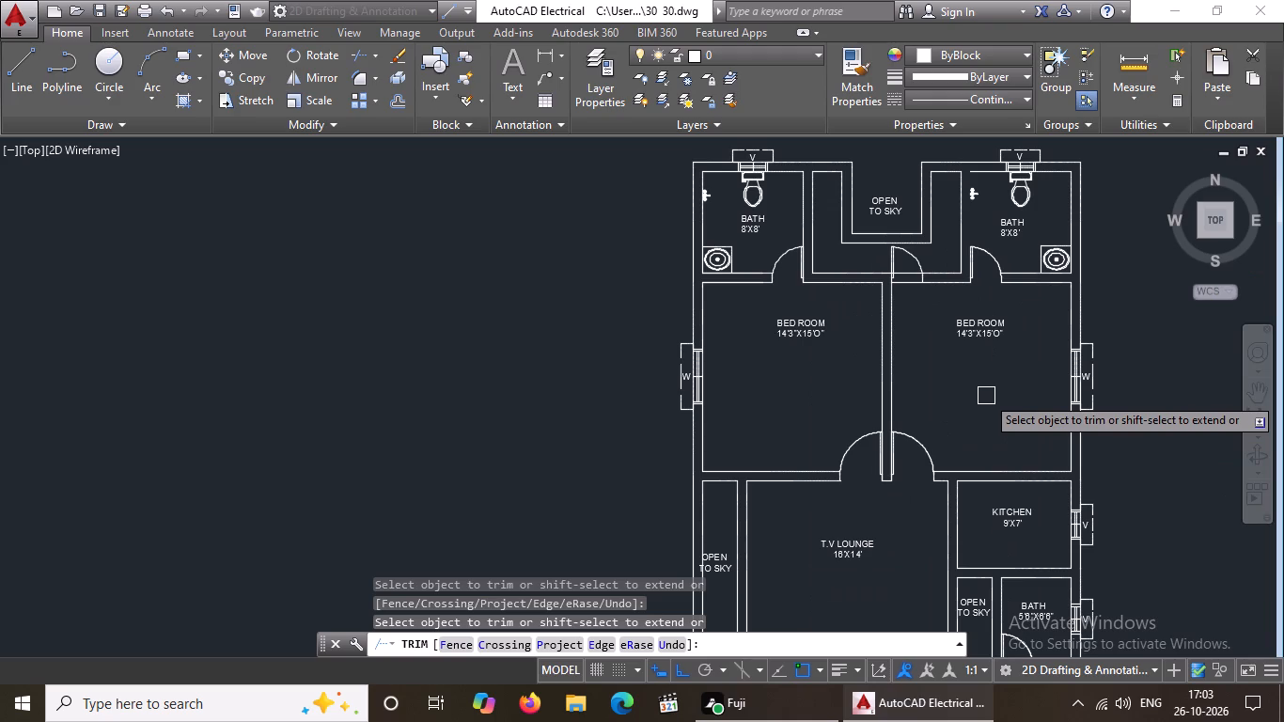
key("Escape")
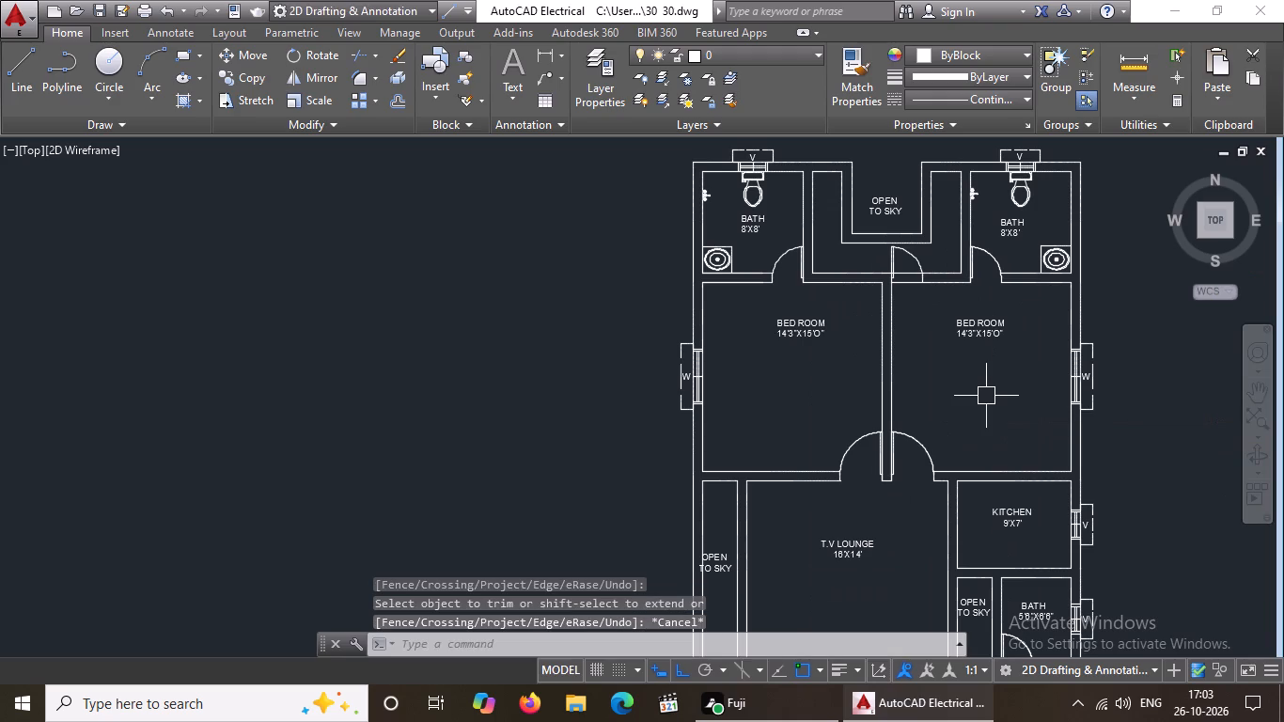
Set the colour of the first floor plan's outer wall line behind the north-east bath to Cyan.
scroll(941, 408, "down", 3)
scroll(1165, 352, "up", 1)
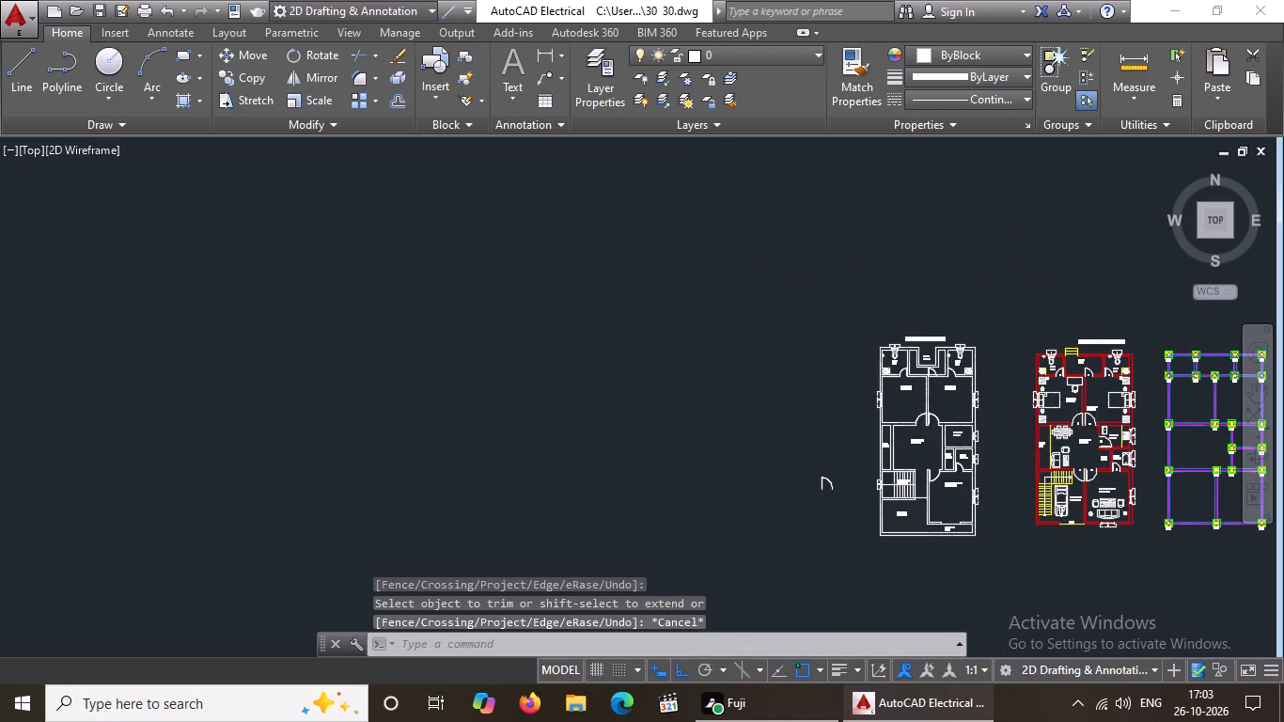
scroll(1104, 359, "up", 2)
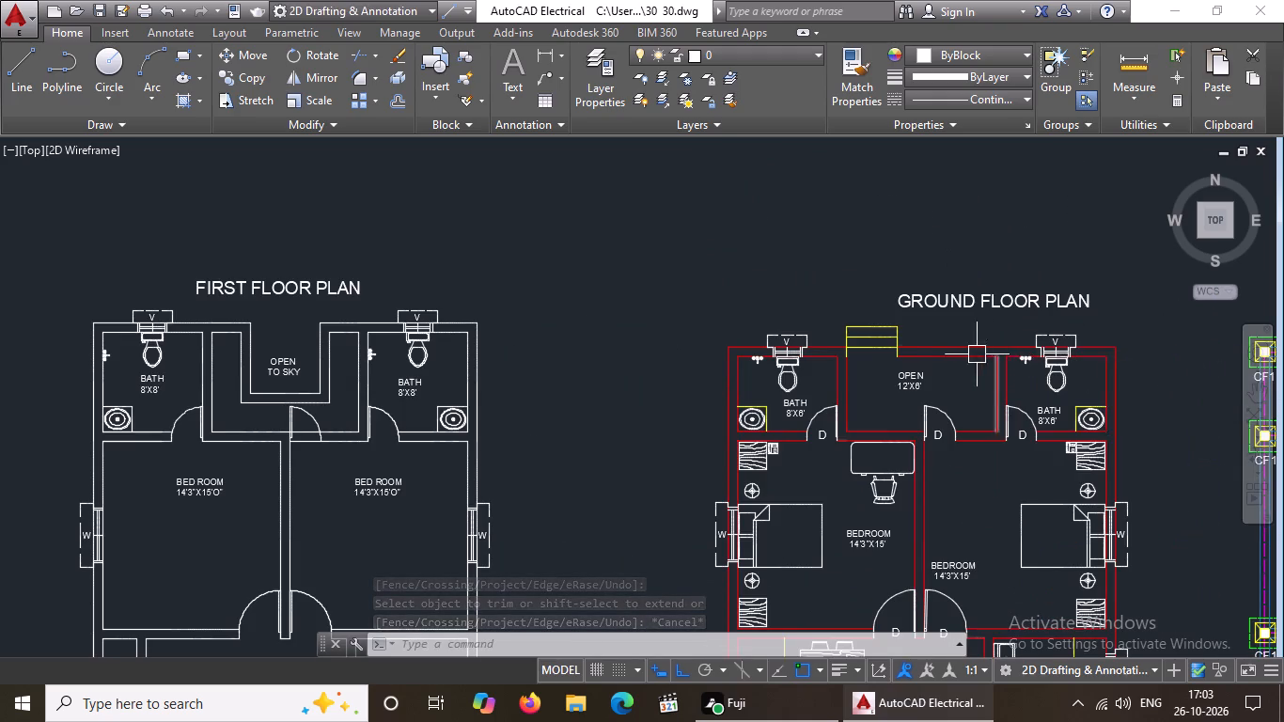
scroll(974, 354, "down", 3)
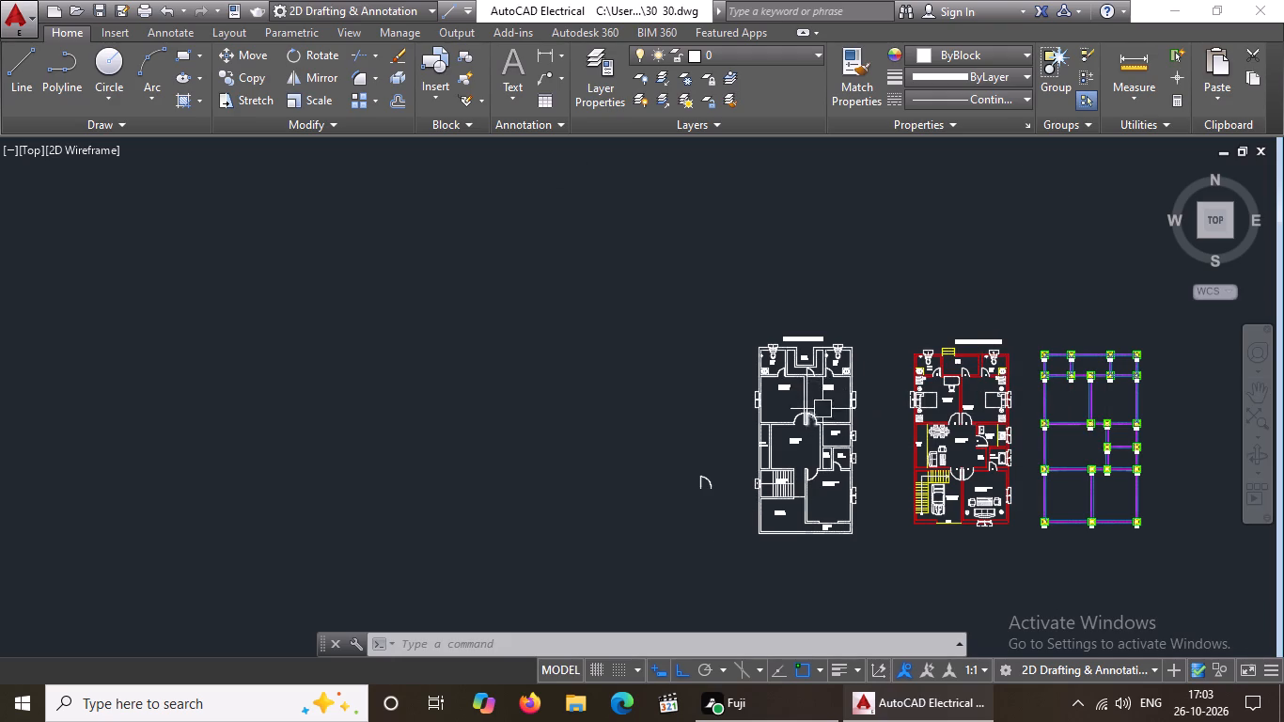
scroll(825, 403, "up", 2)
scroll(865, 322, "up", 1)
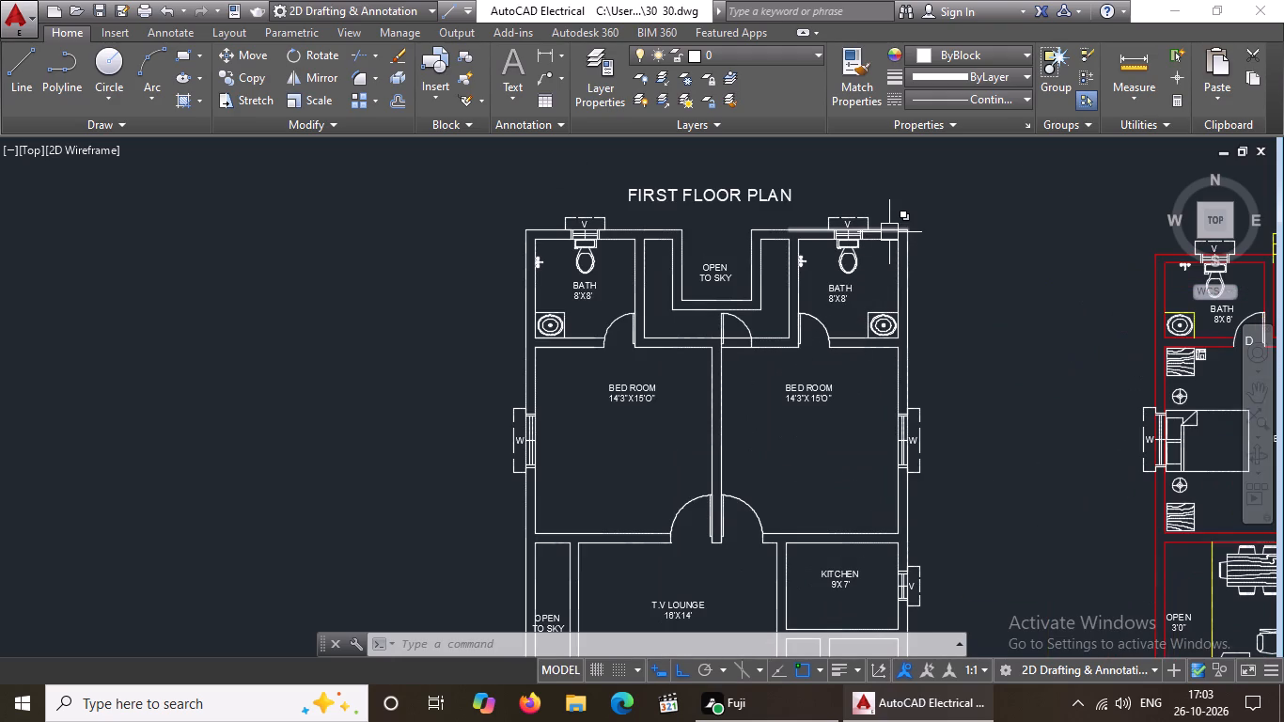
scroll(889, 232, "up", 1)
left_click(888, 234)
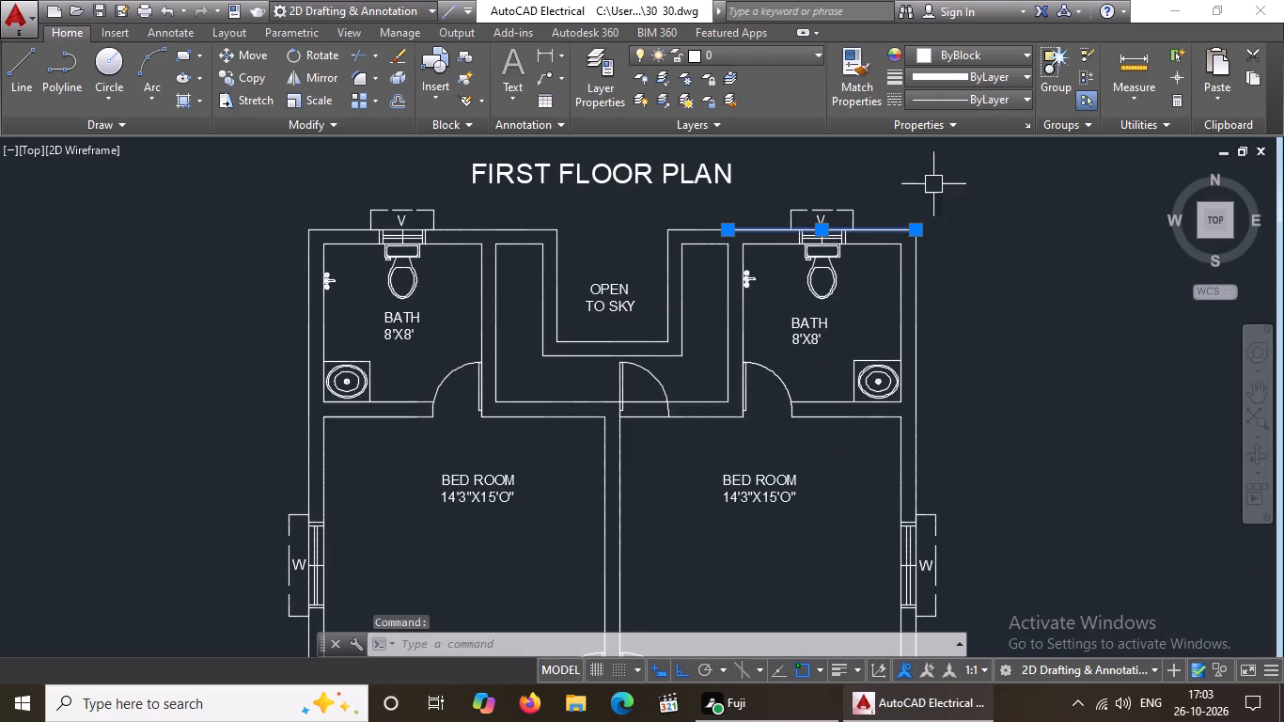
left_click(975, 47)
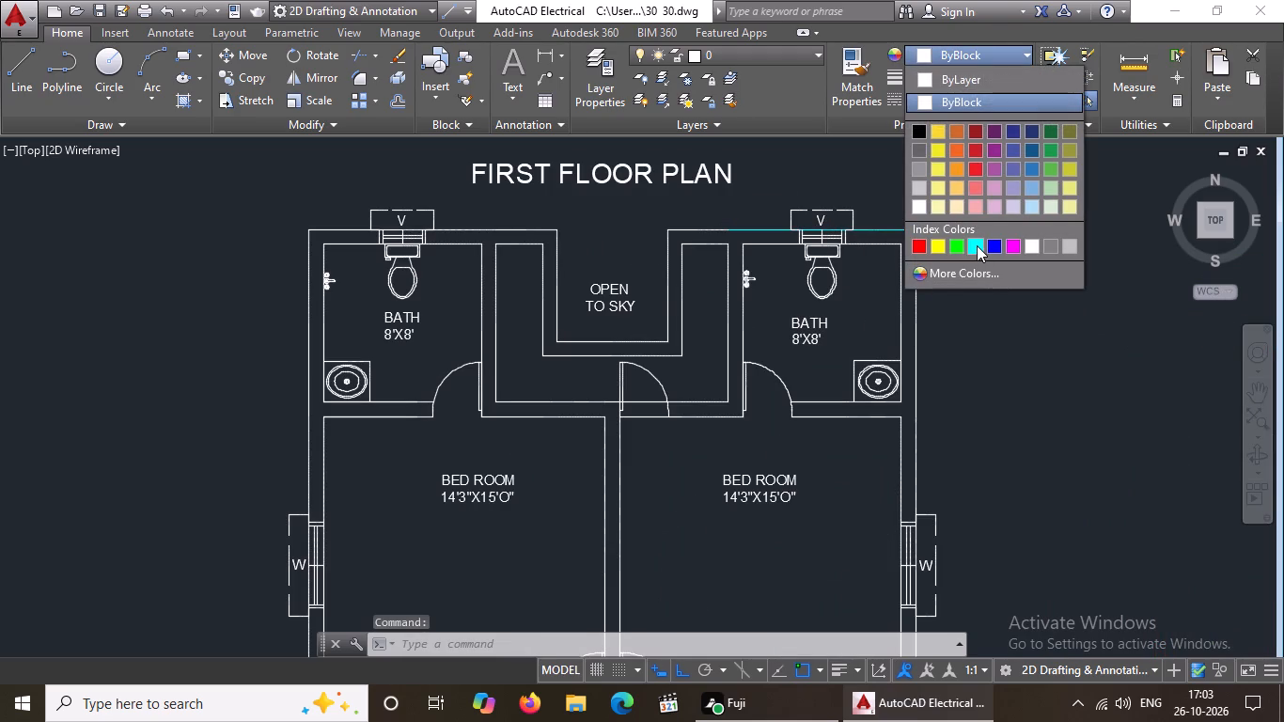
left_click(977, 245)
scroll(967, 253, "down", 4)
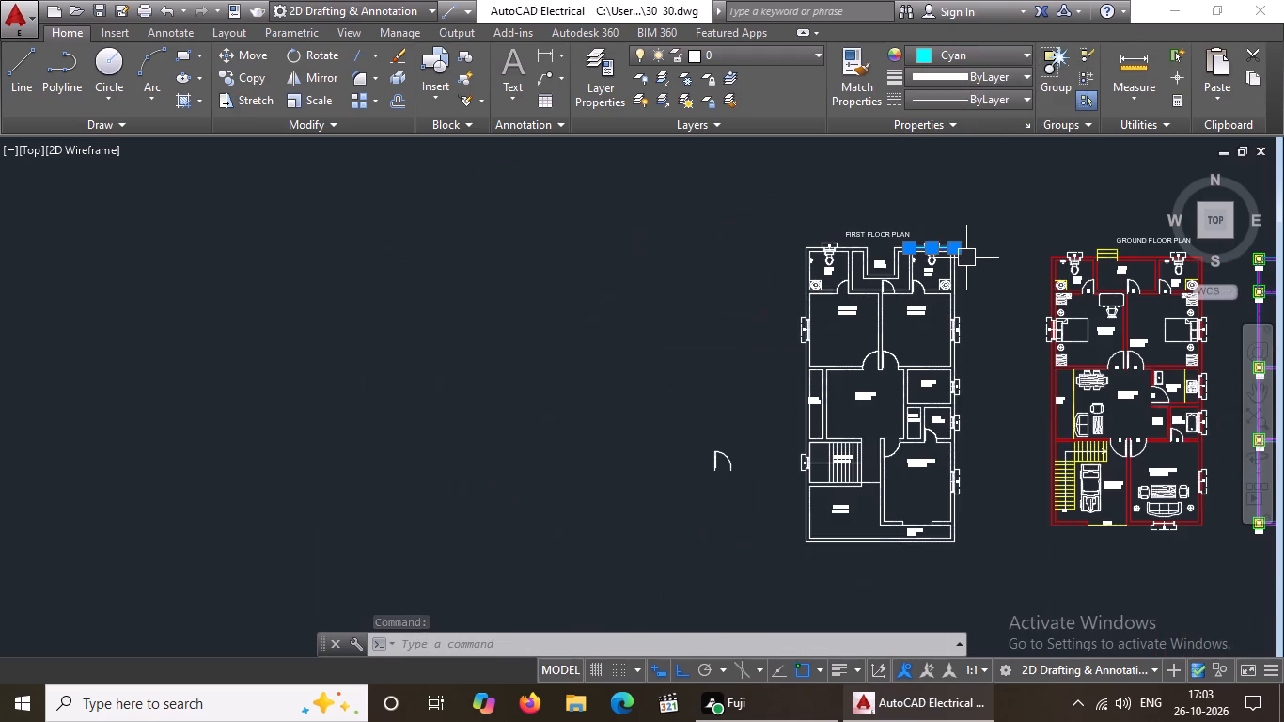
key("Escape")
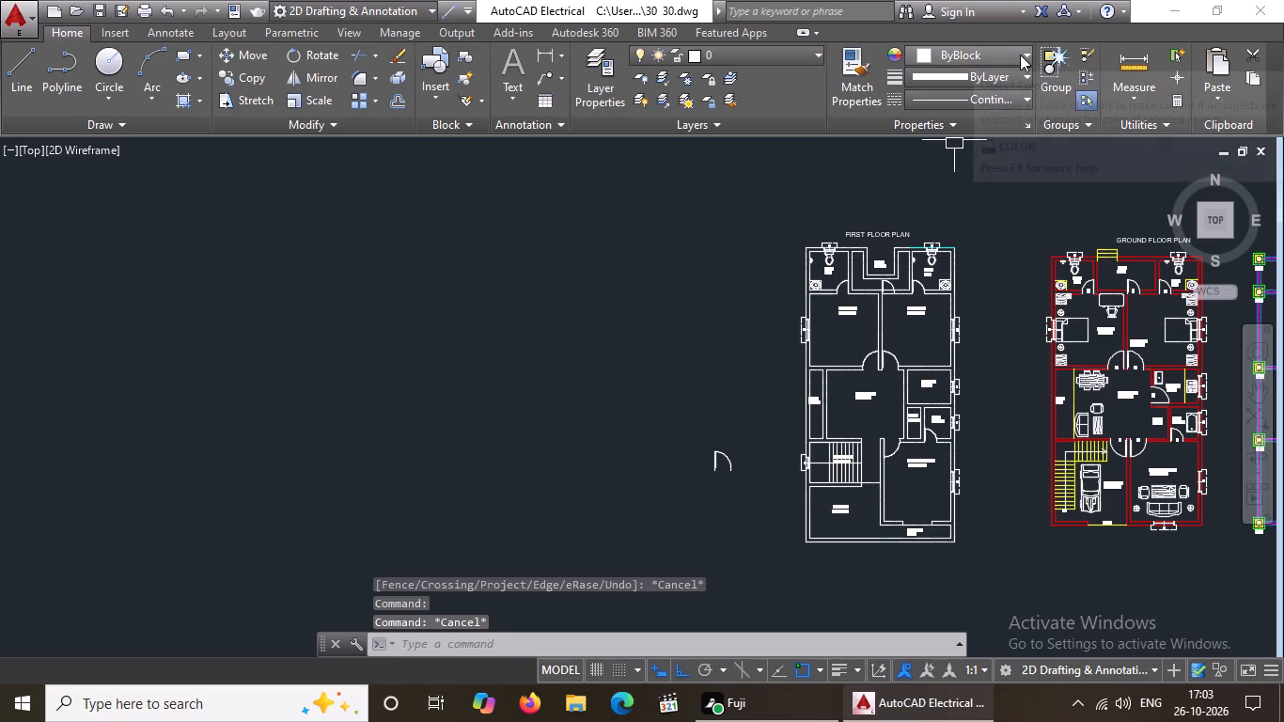
Set the colour of the outer wall line behind the first floor's north-east bath to Magenta.
scroll(969, 194, "up", 3)
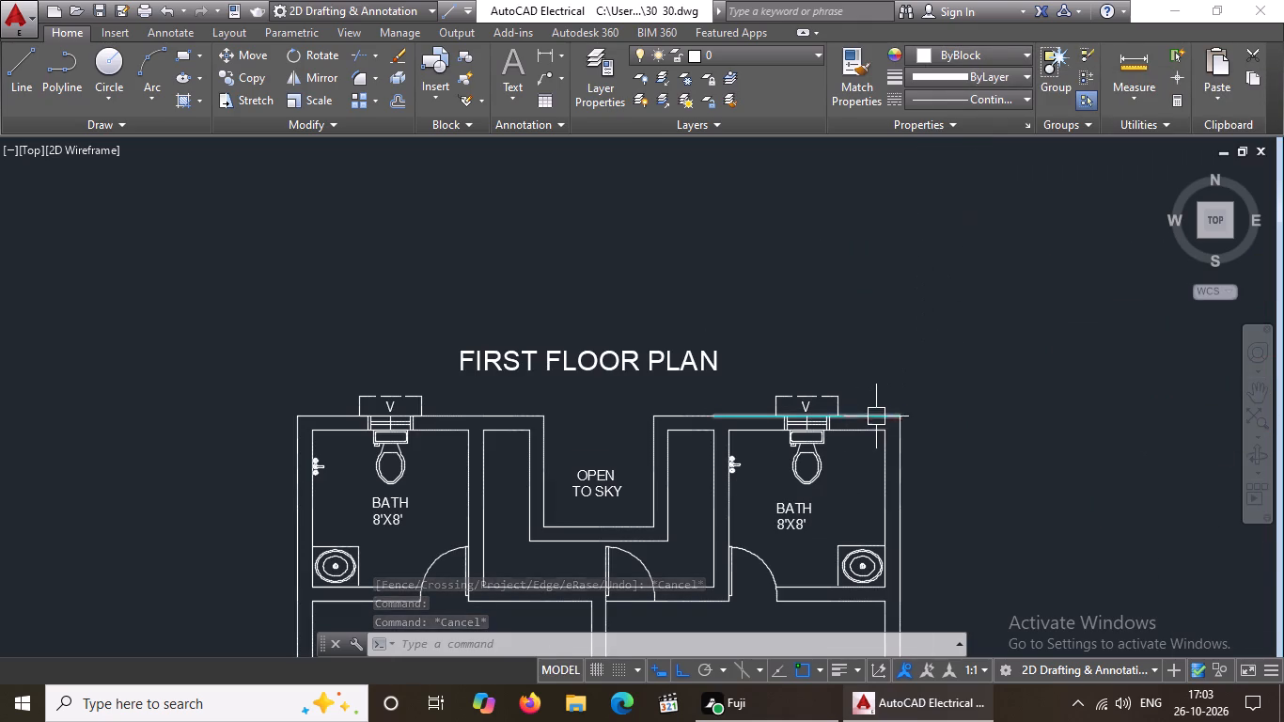
left_click(876, 416)
left_click(1025, 46)
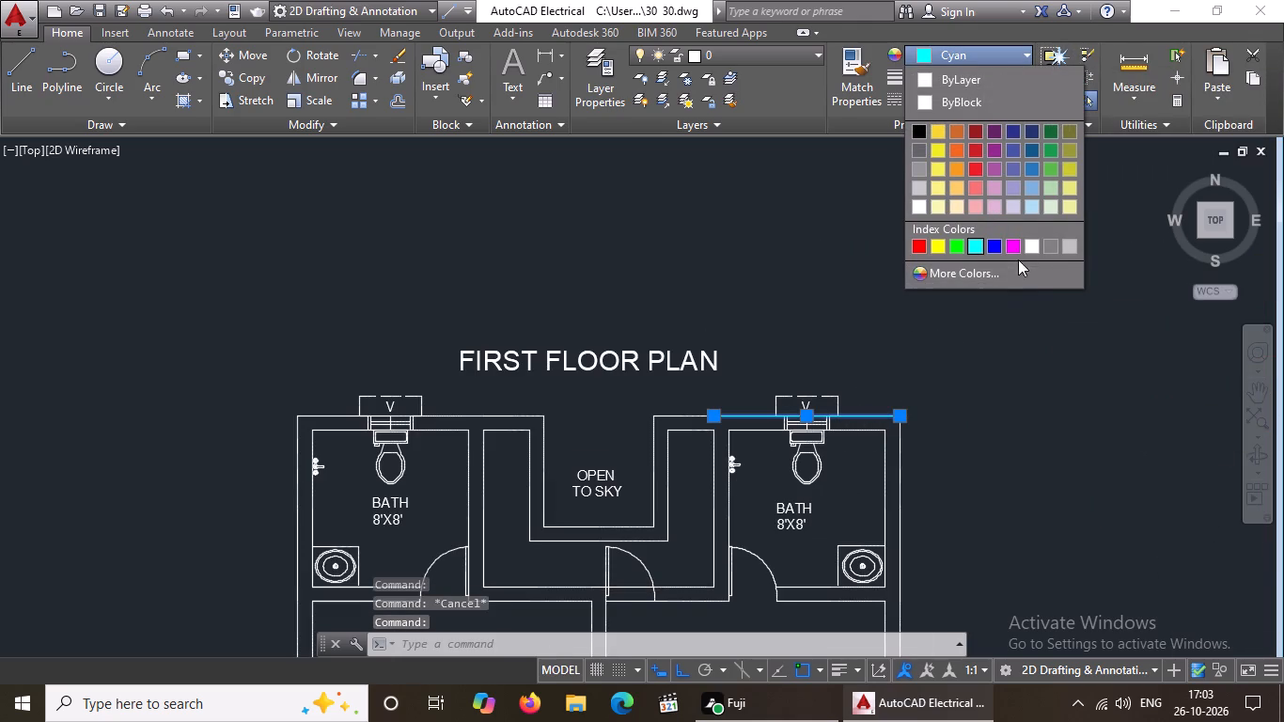
left_click(1019, 246)
scroll(980, 439, "down", 5)
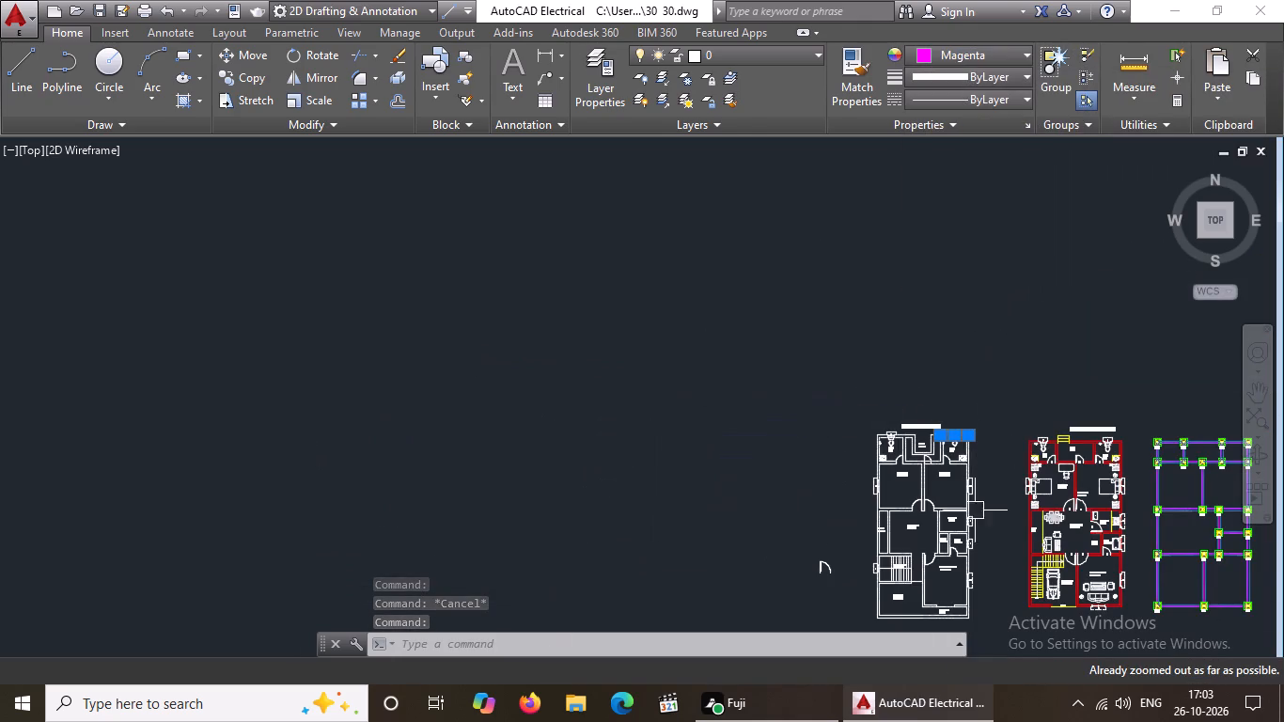
key("Escape")
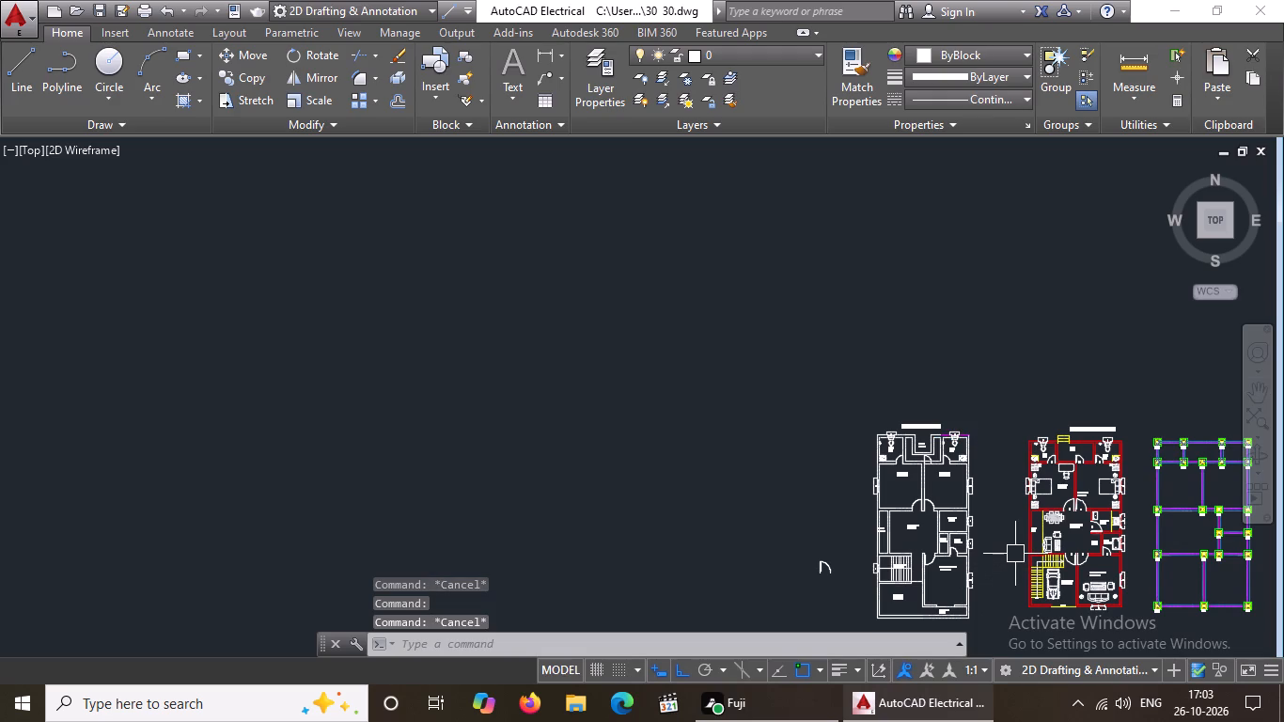
Examine the line colours of the first floor plan against the ground floor plan and the CF1 column layout.
scroll(976, 459, "up", 3)
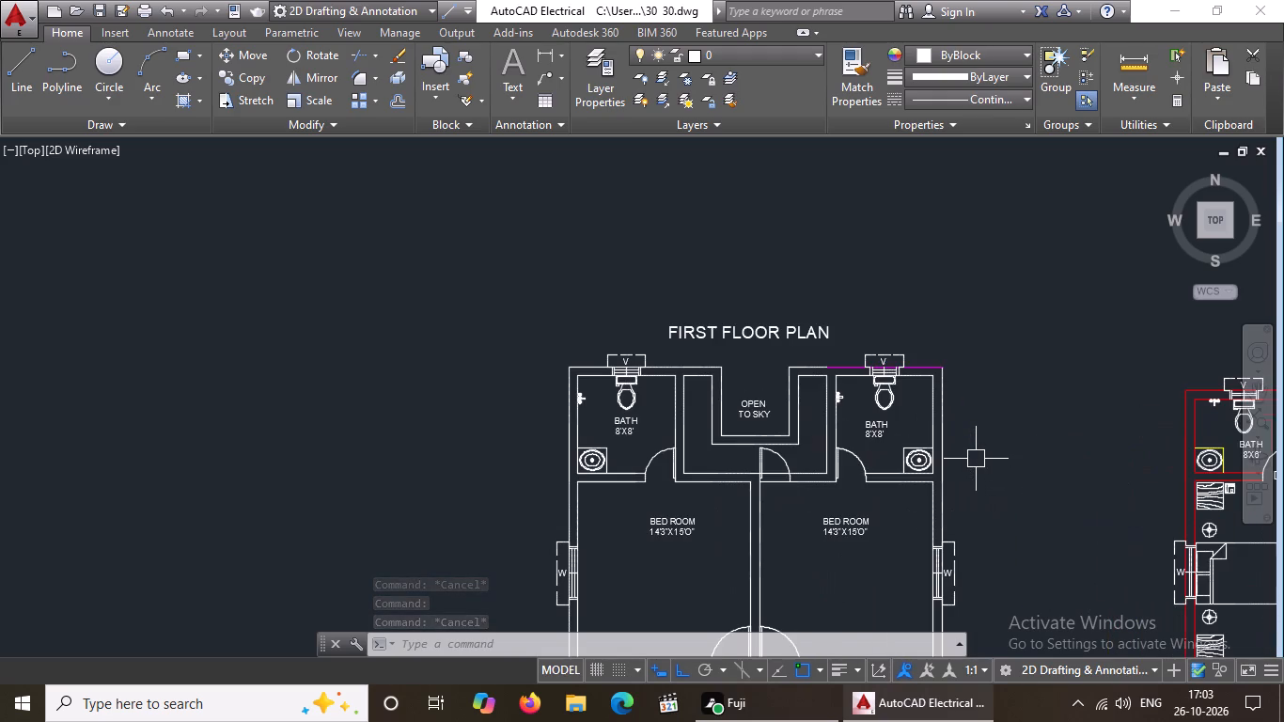
scroll(887, 371, "up", 2)
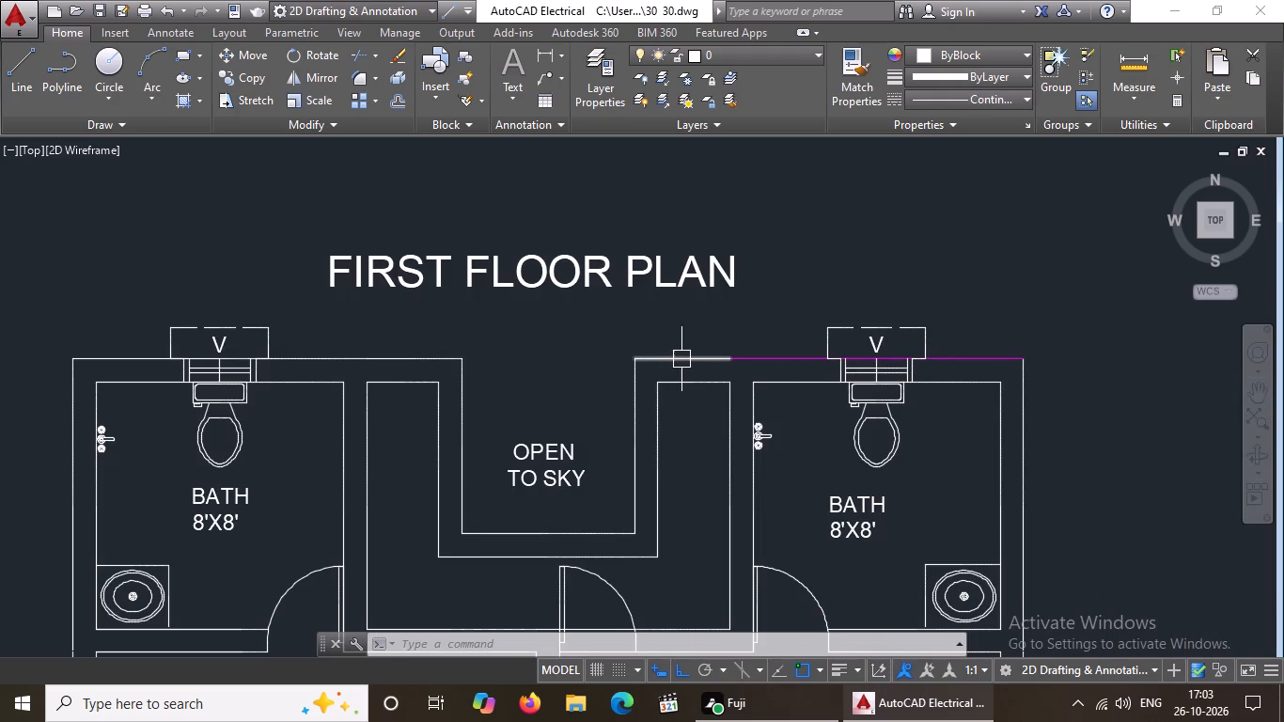
scroll(706, 350, "down", 4)
scroll(1047, 380, "down", 1)
scroll(1136, 474, "up", 2)
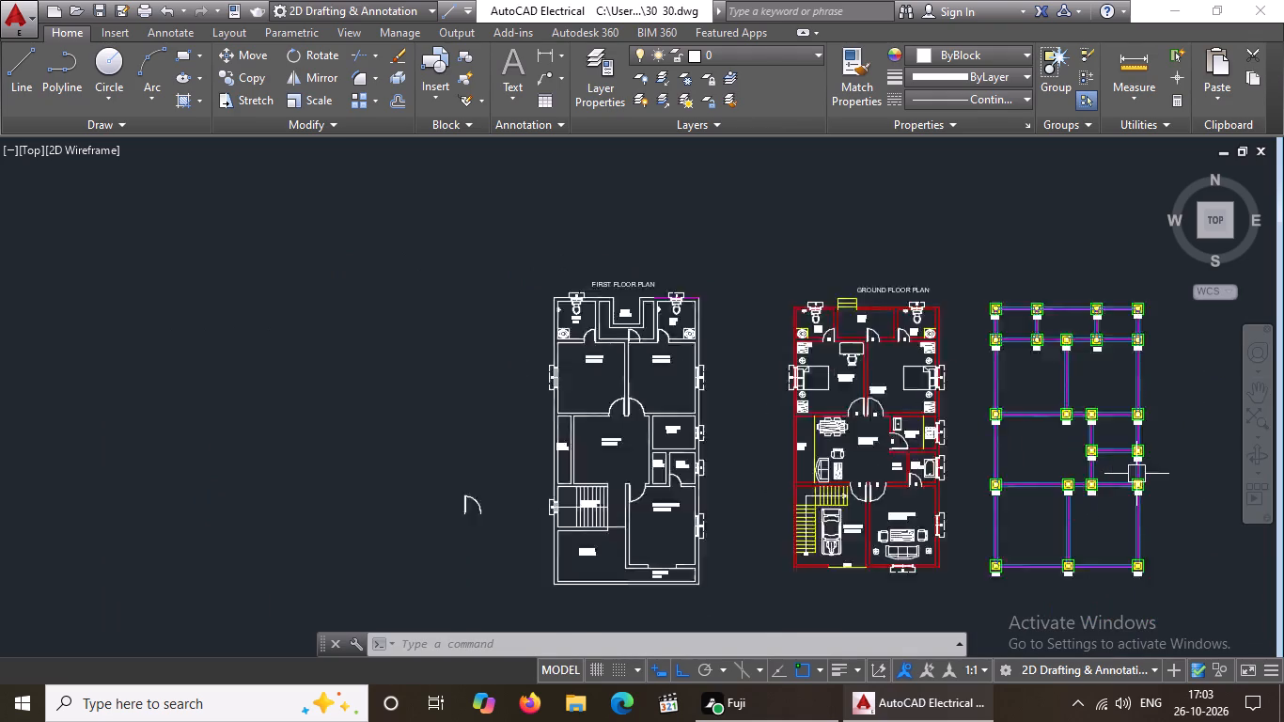
scroll(1136, 474, "up", 1)
scroll(806, 521, "up", 1)
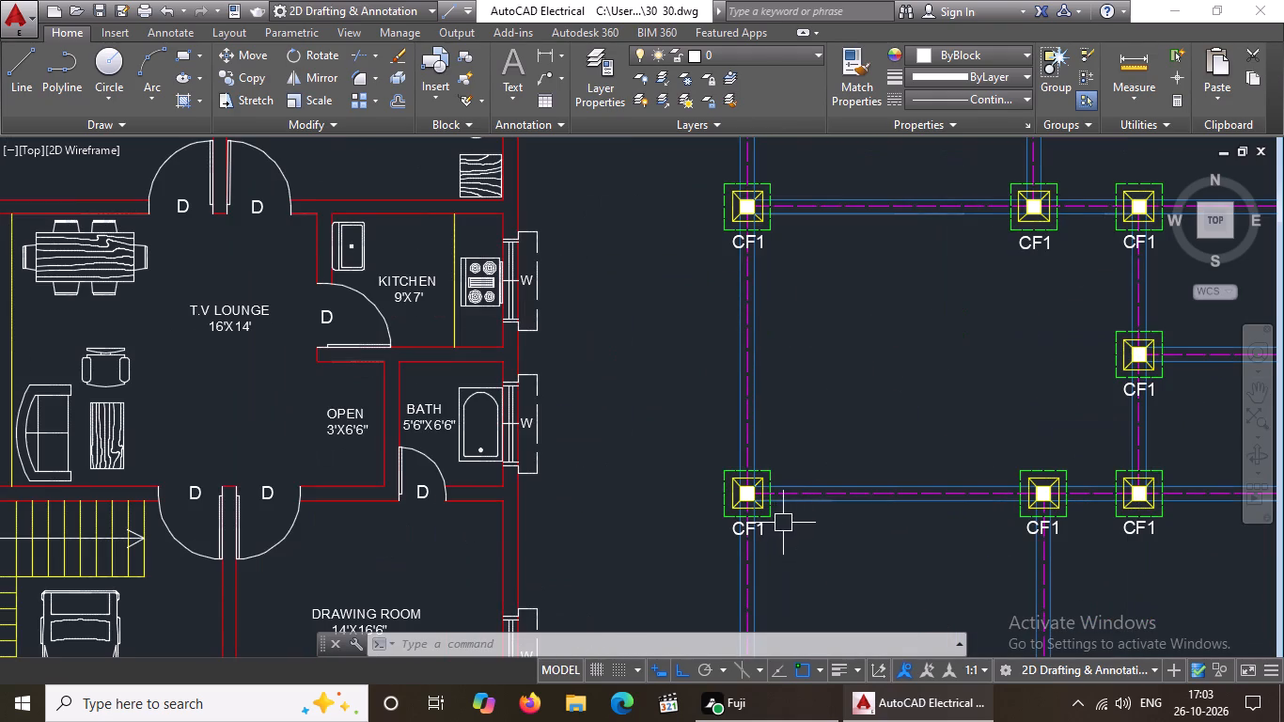
scroll(818, 502, "down", 4)
scroll(818, 557, "up", 4)
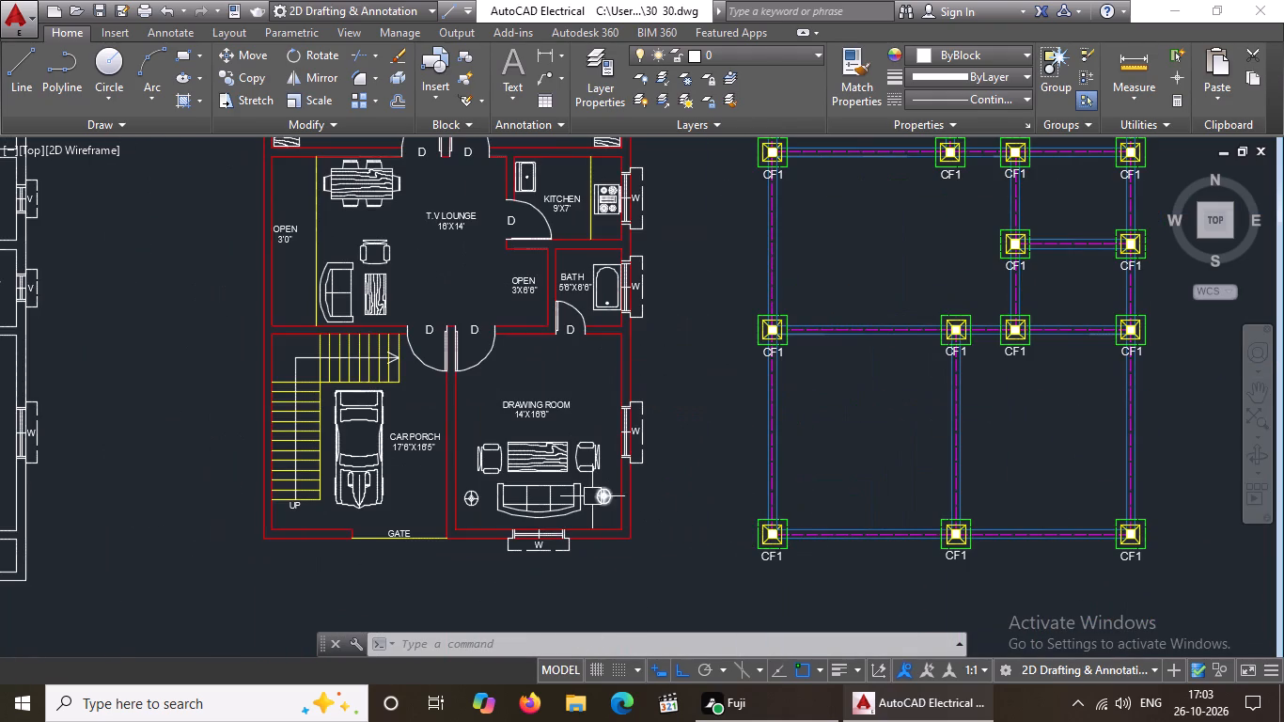
middle_click_drag(588, 491, 1197, 590)
scroll(721, 496, "down", 2)
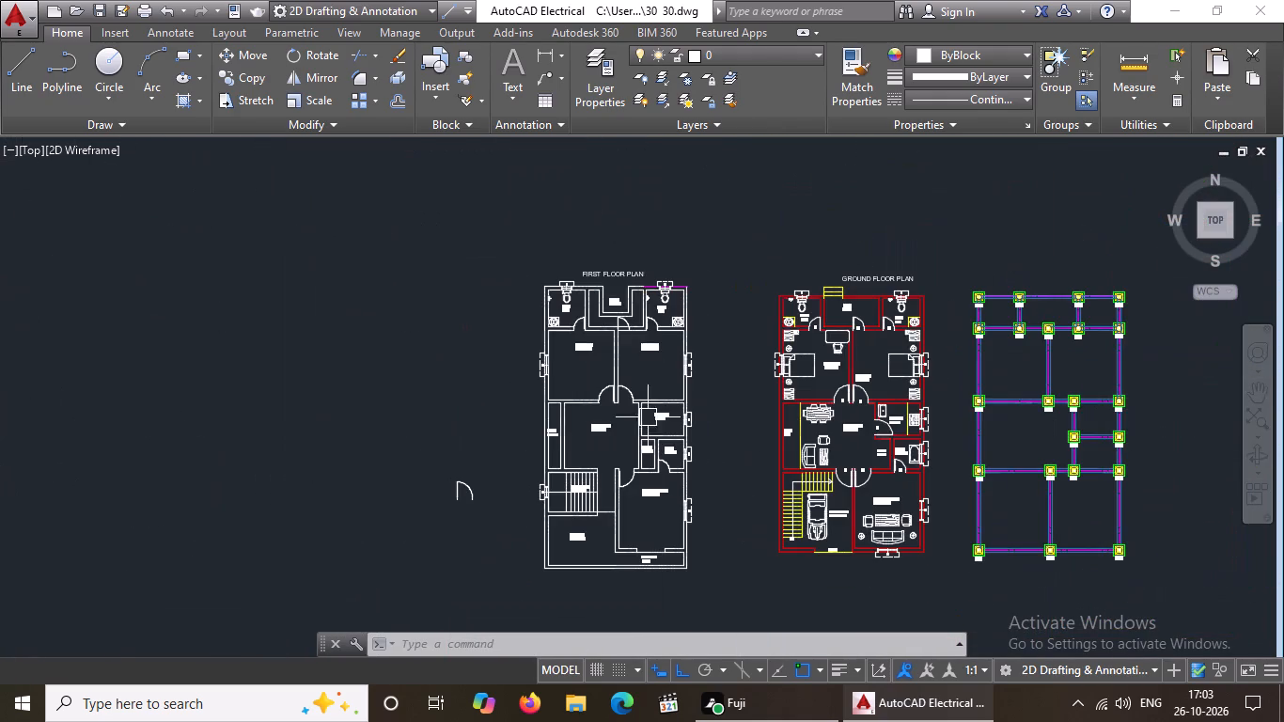
Set the colour of the first floor plan's north outer wall line just east of the open-to-sky recess to Magenta.
scroll(636, 277, "up", 3)
scroll(729, 318, "up", 1)
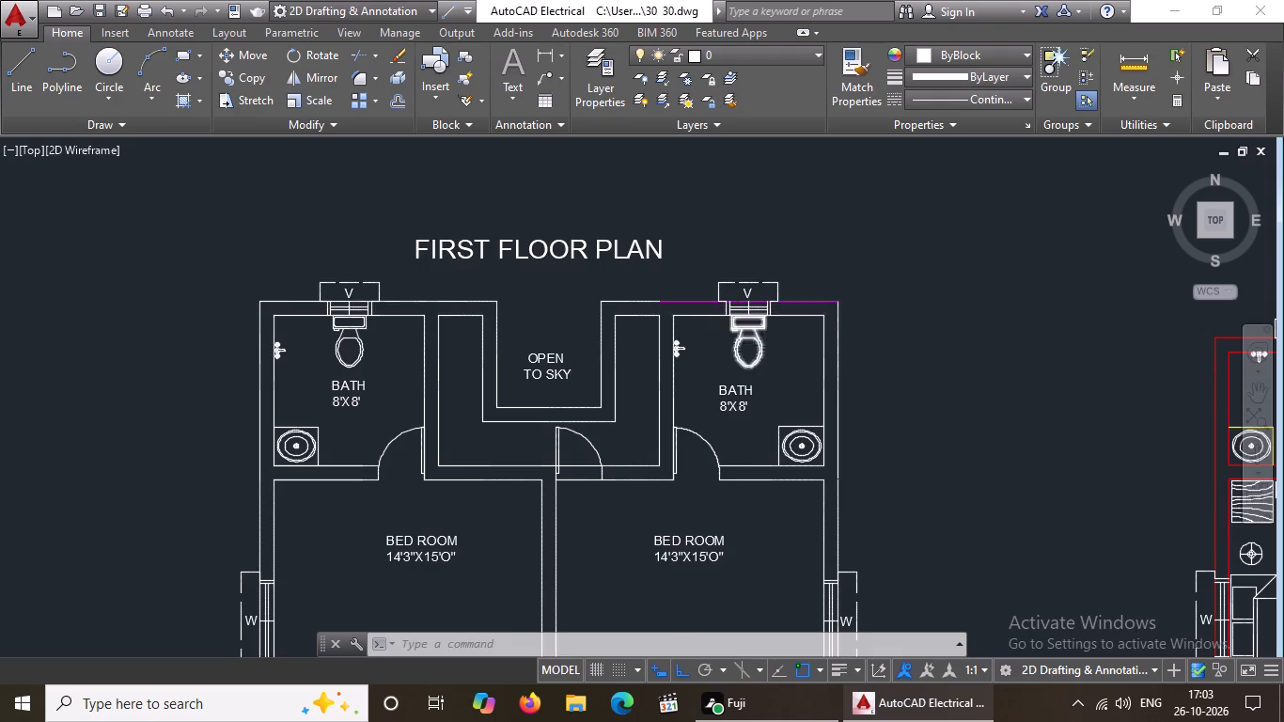
scroll(729, 318, "up", 1)
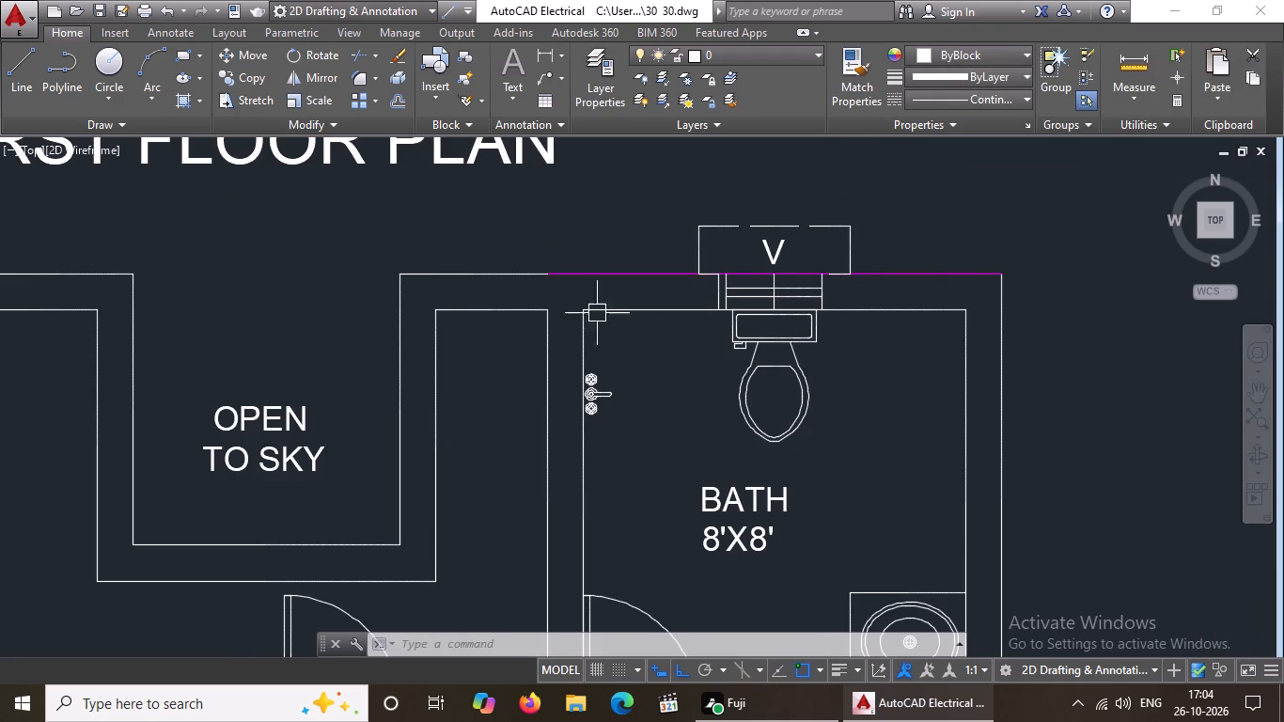
left_click(446, 273)
left_click(1003, 44)
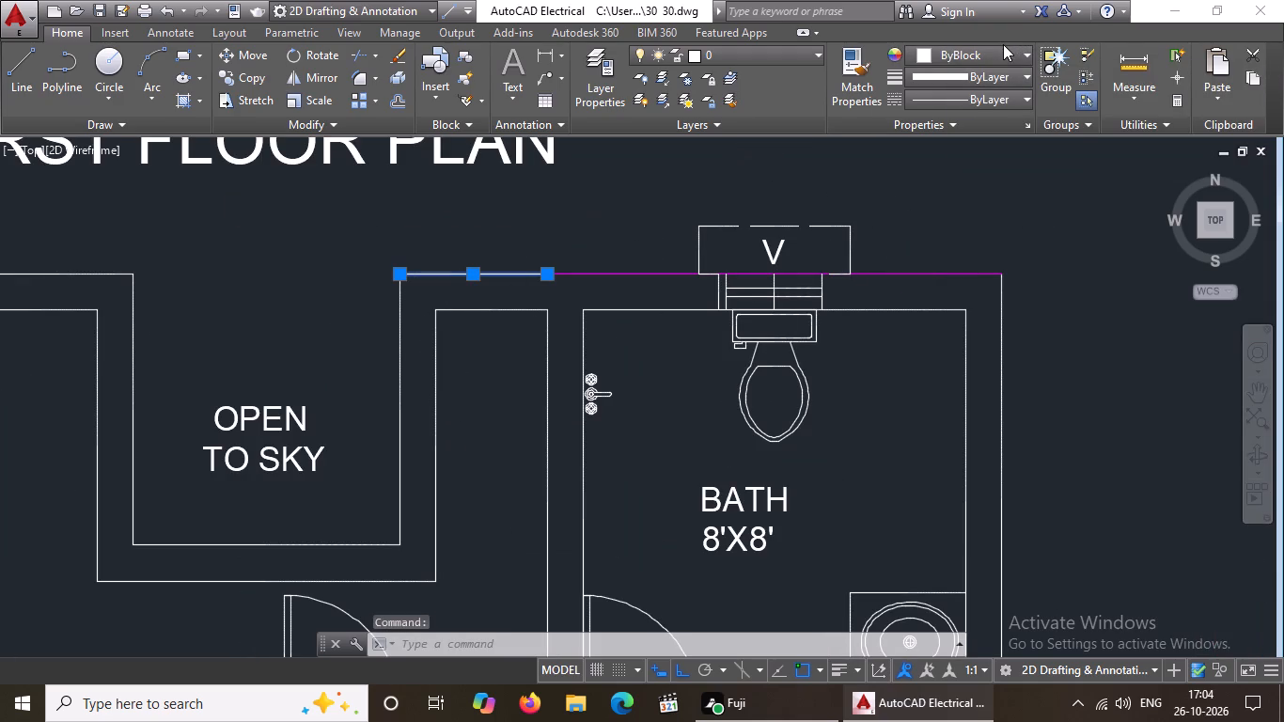
left_click(1002, 51)
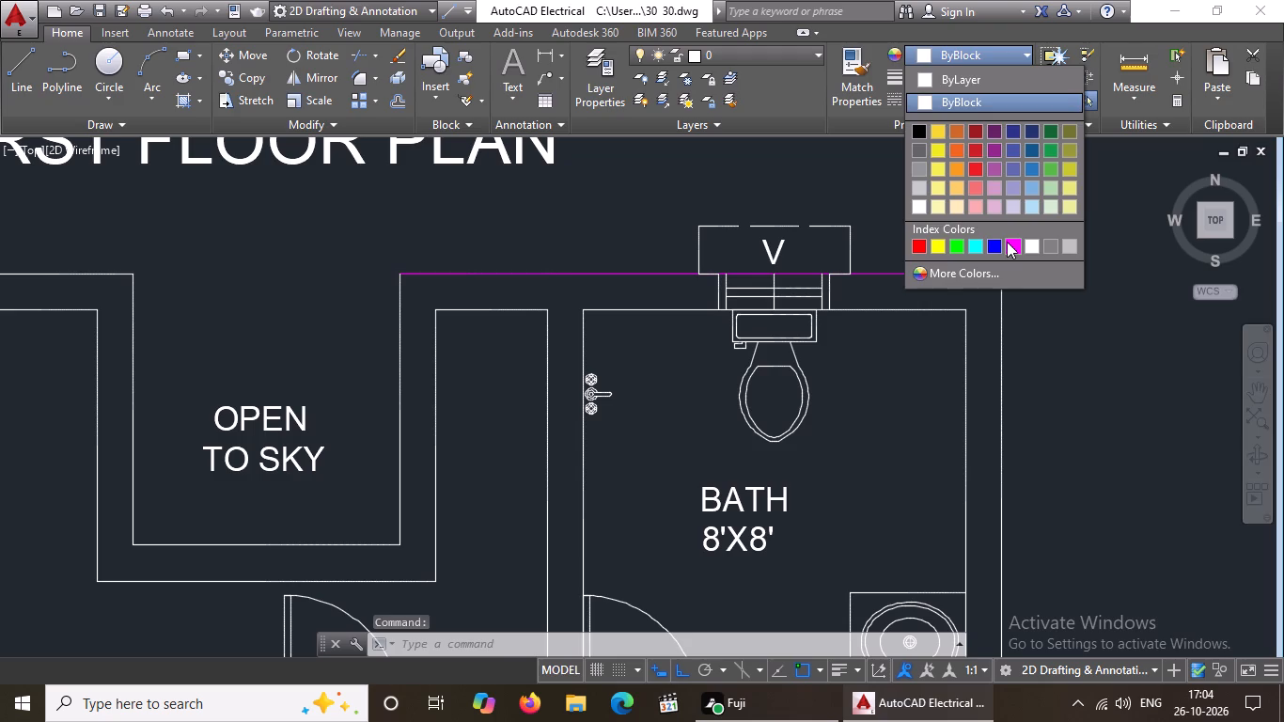
left_click(1008, 242)
scroll(796, 337, "down", 3)
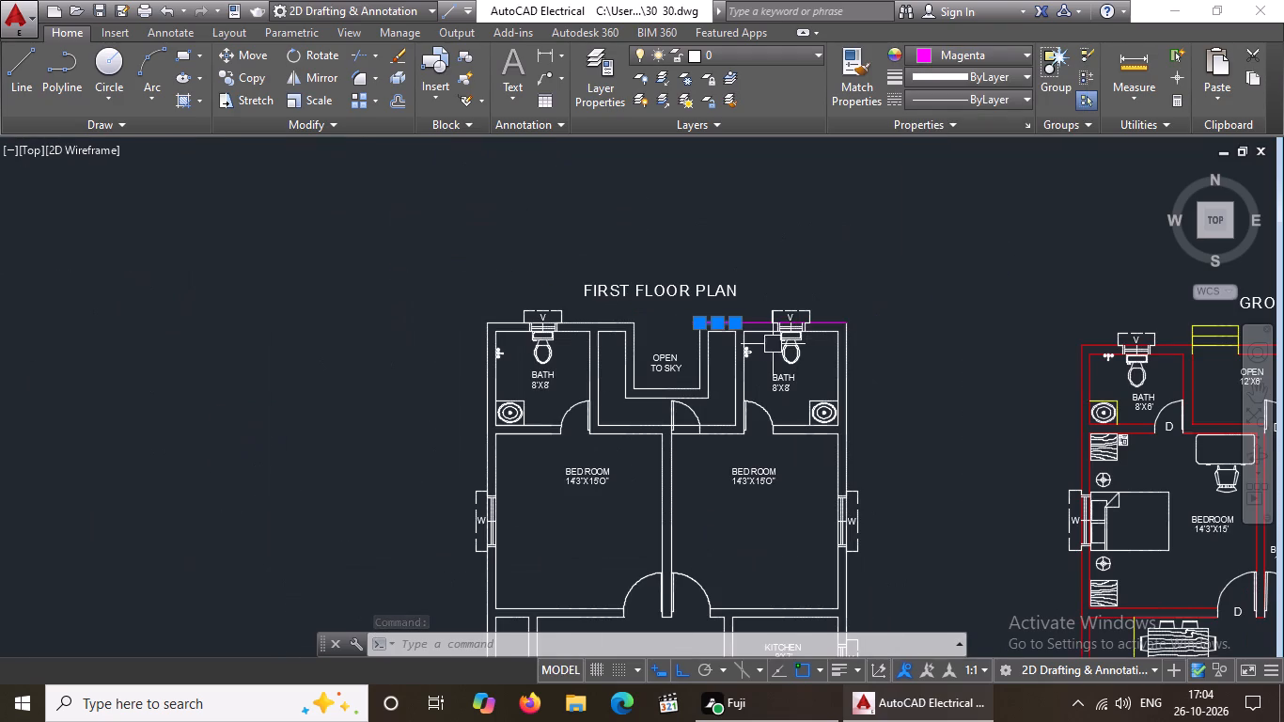
key("Escape")
Set the north outer wall lines west of the open-to-sky recess, including the one behind the north-west bath, to Magenta.
scroll(593, 319, "up", 2)
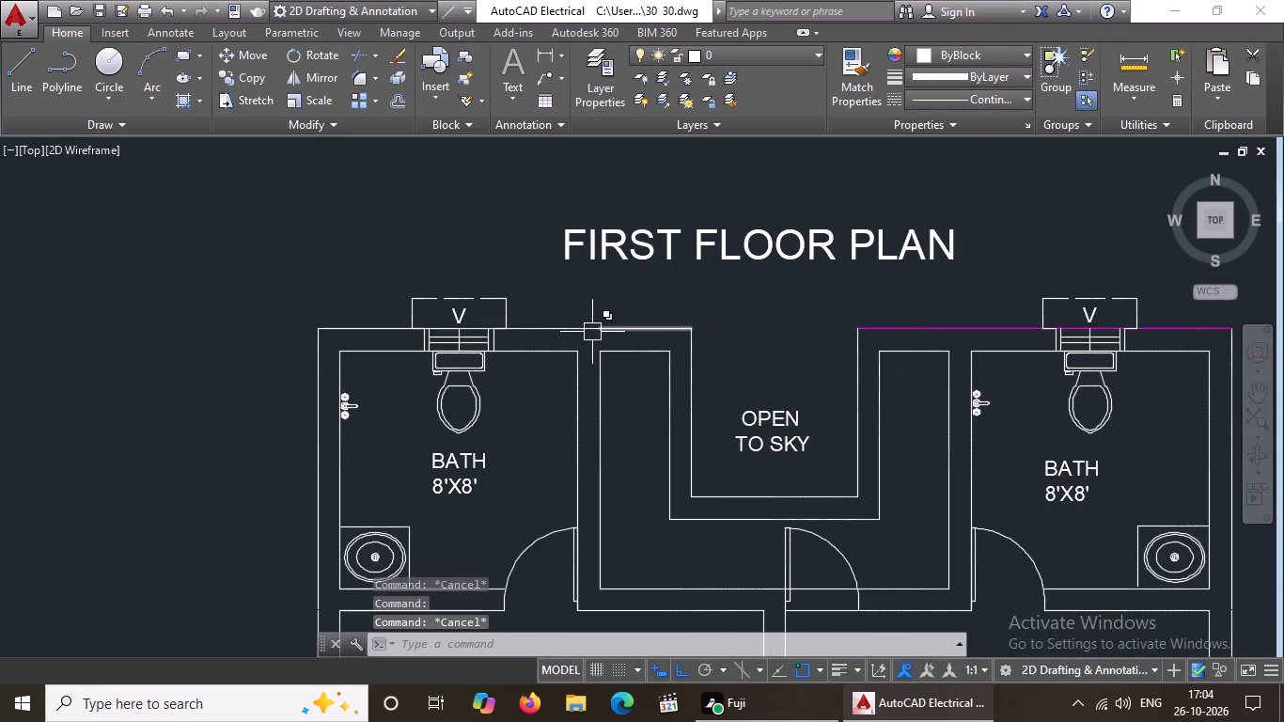
left_click(592, 332)
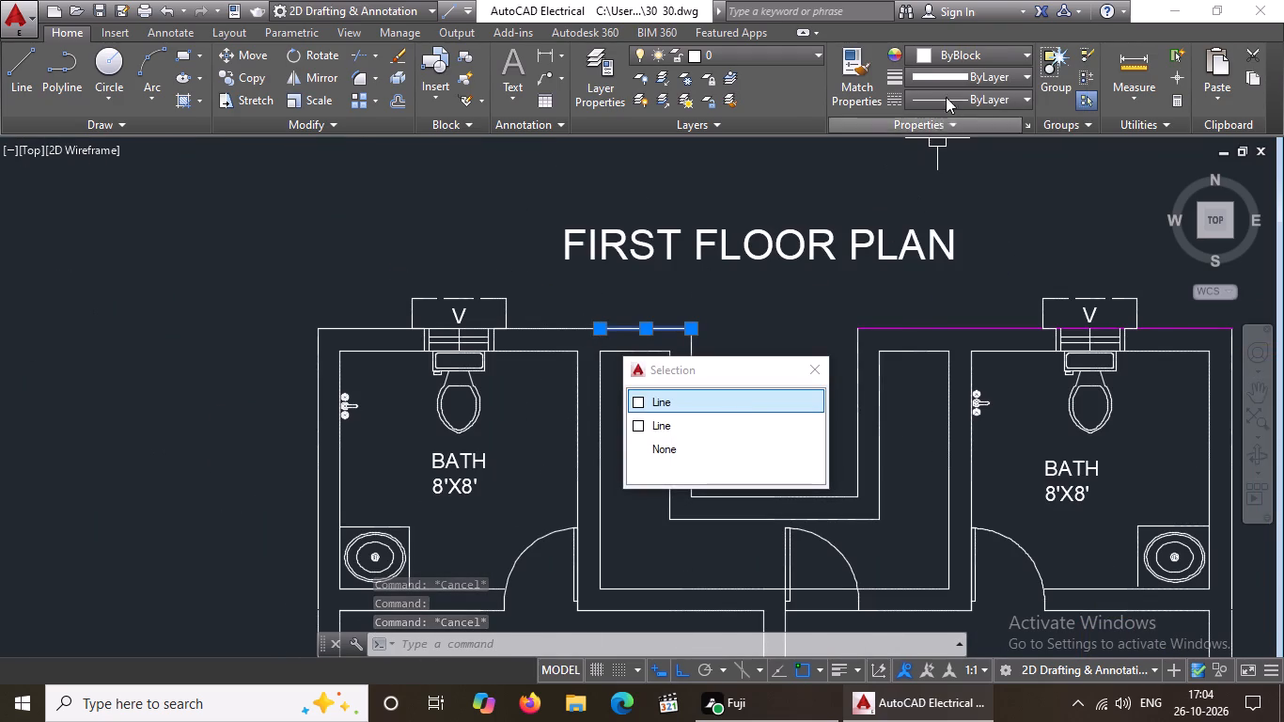
left_click(954, 53)
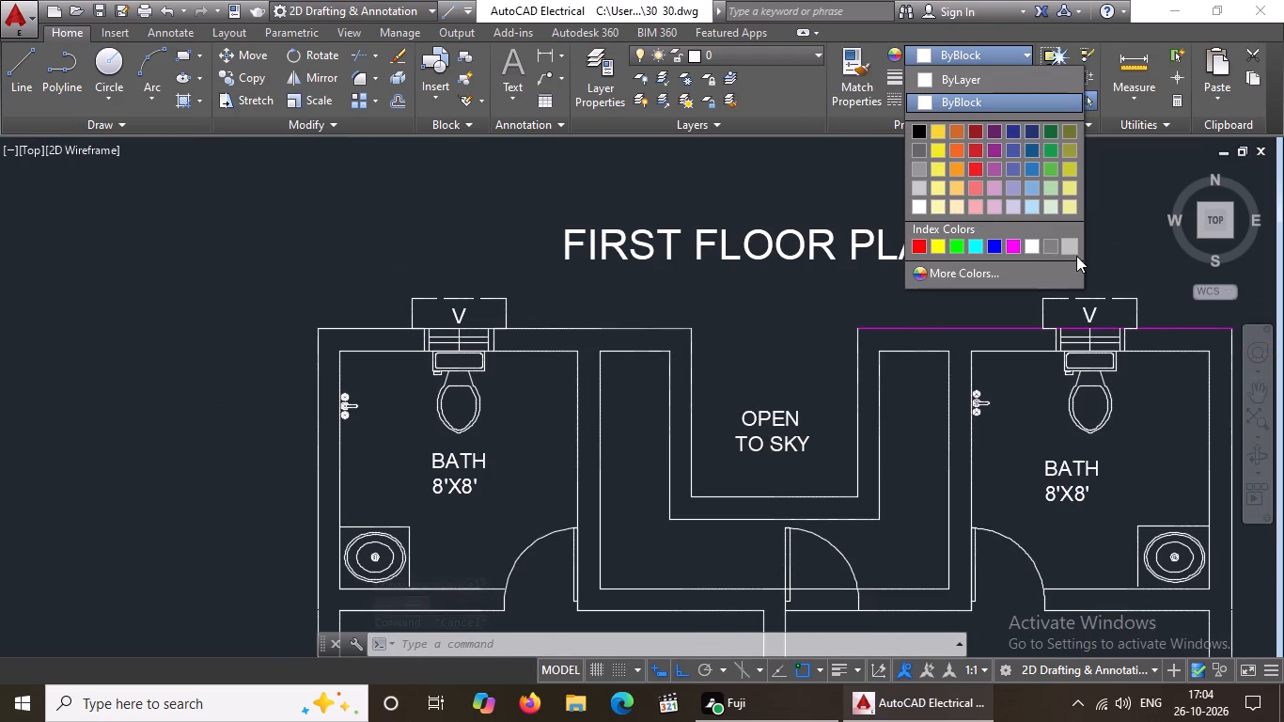
left_click(1012, 243)
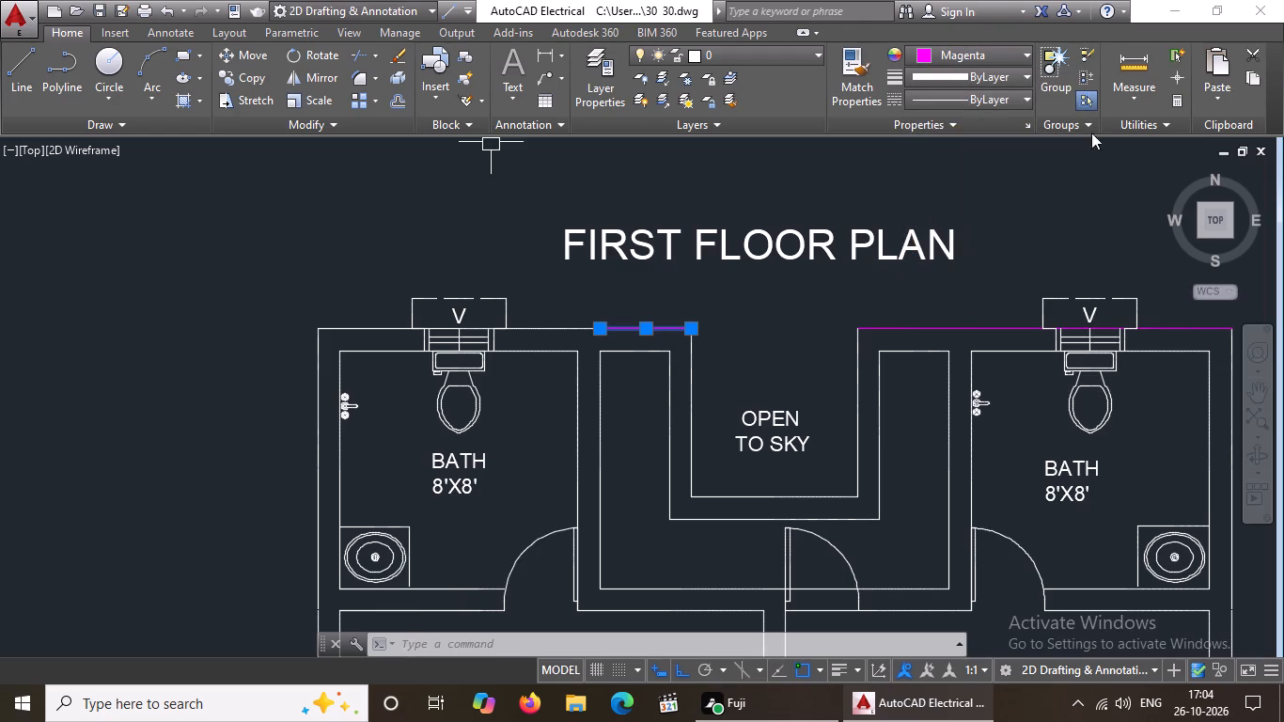
left_click(529, 328)
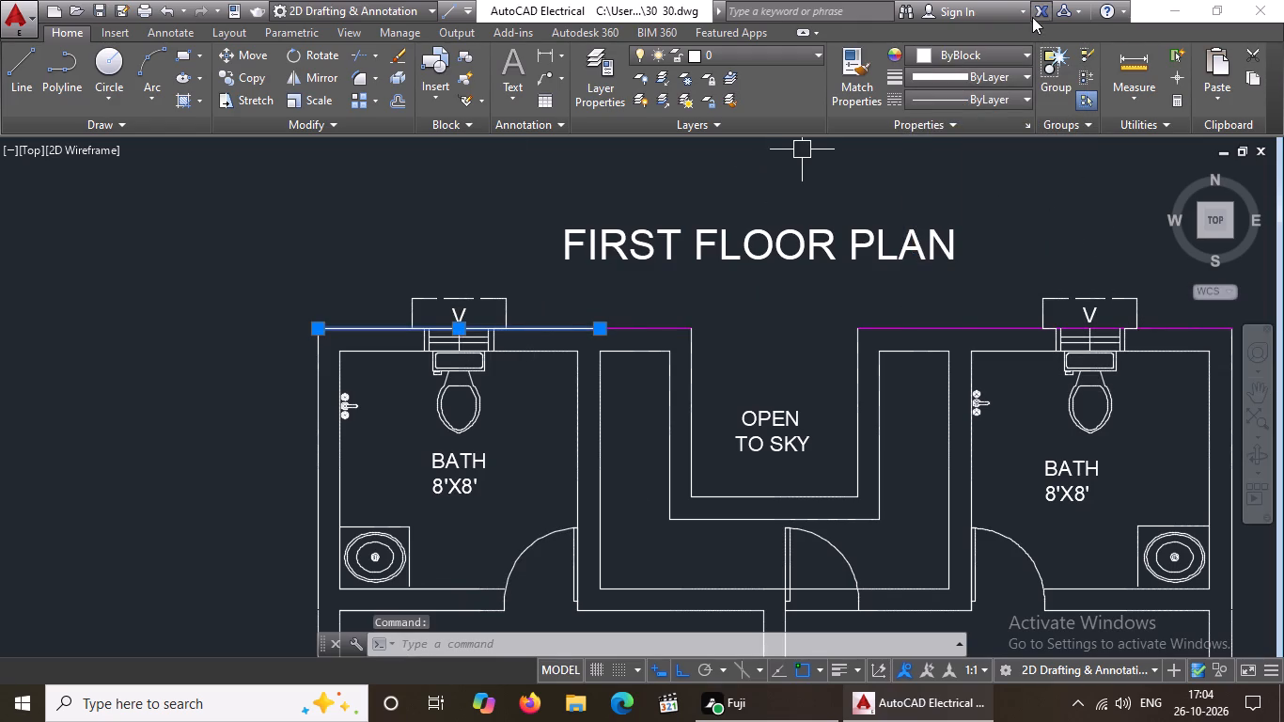
left_click(1010, 53)
left_click(1013, 242)
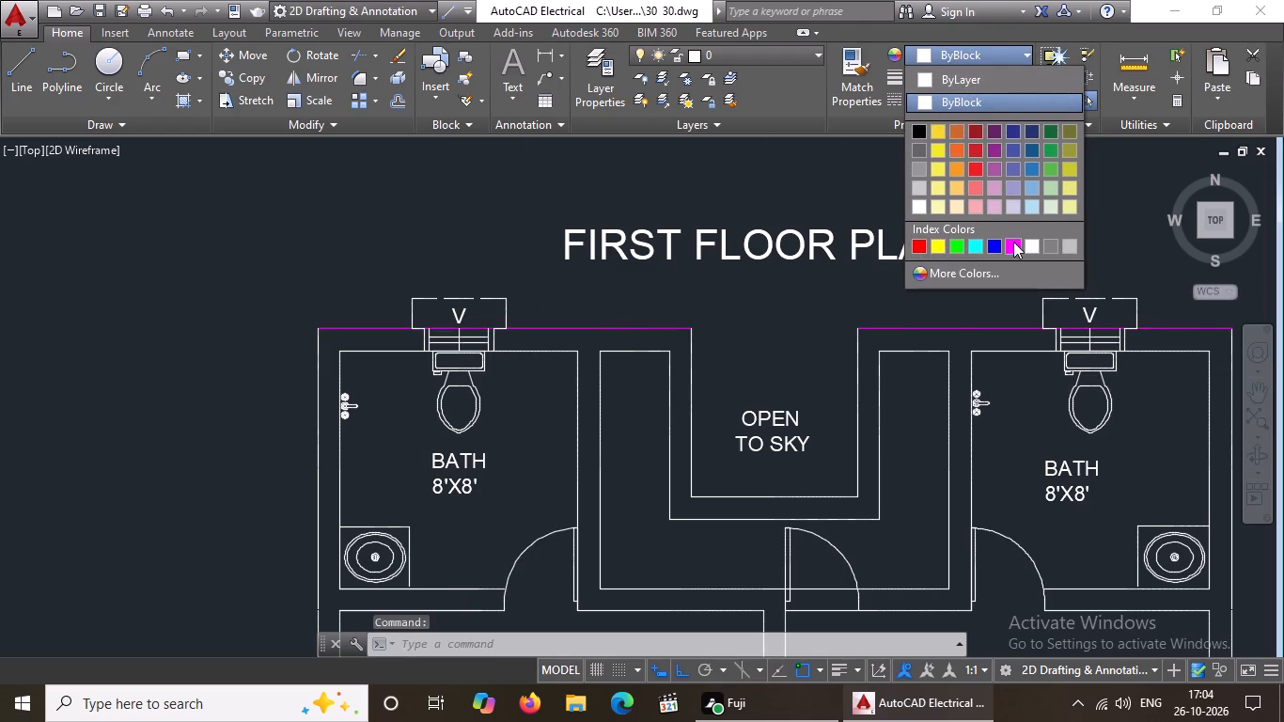
Set the north wall's inner face lines in the north-west bath and just west of the open-to-sky recess to Magenta.
left_click(544, 355)
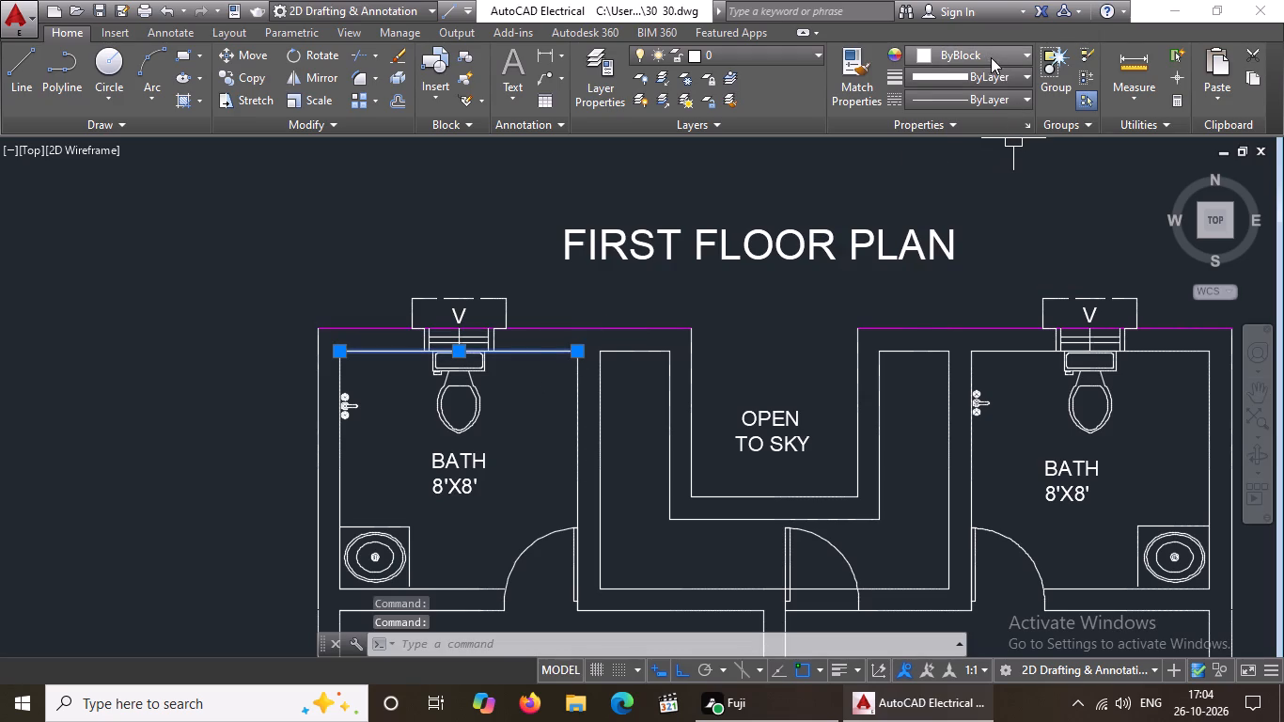
left_click(991, 57)
left_click(1009, 243)
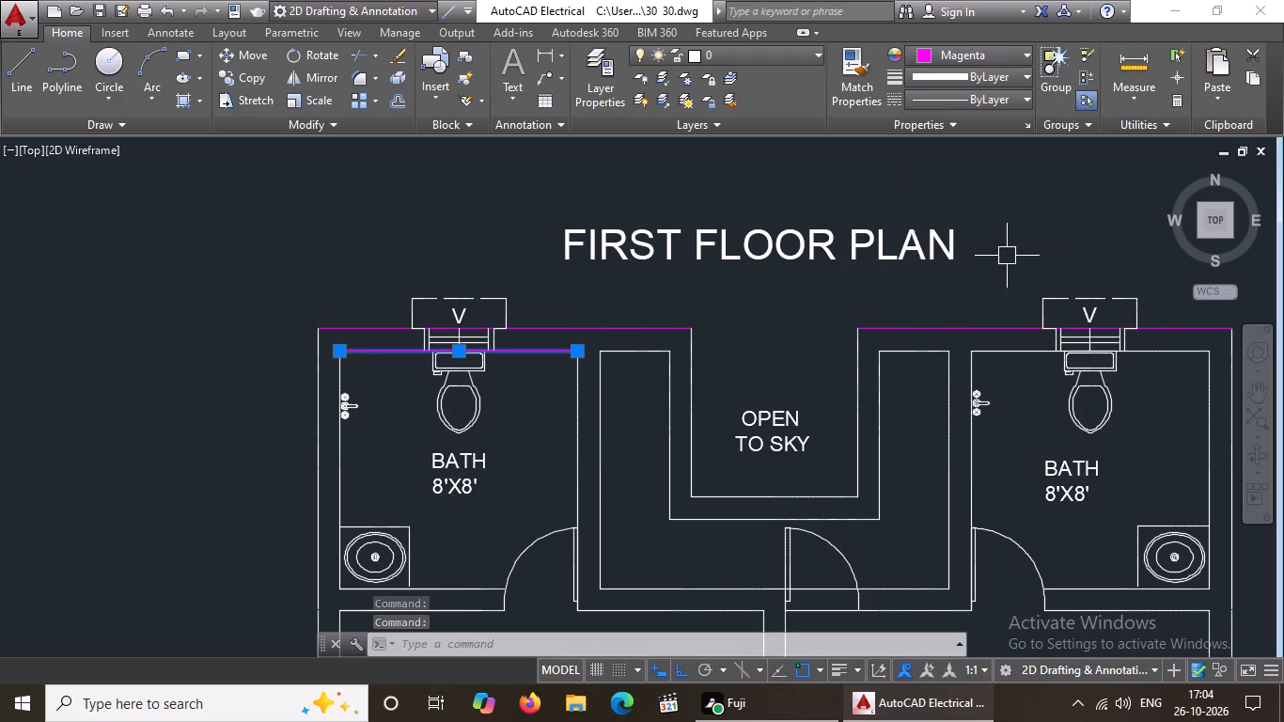
left_click(645, 356)
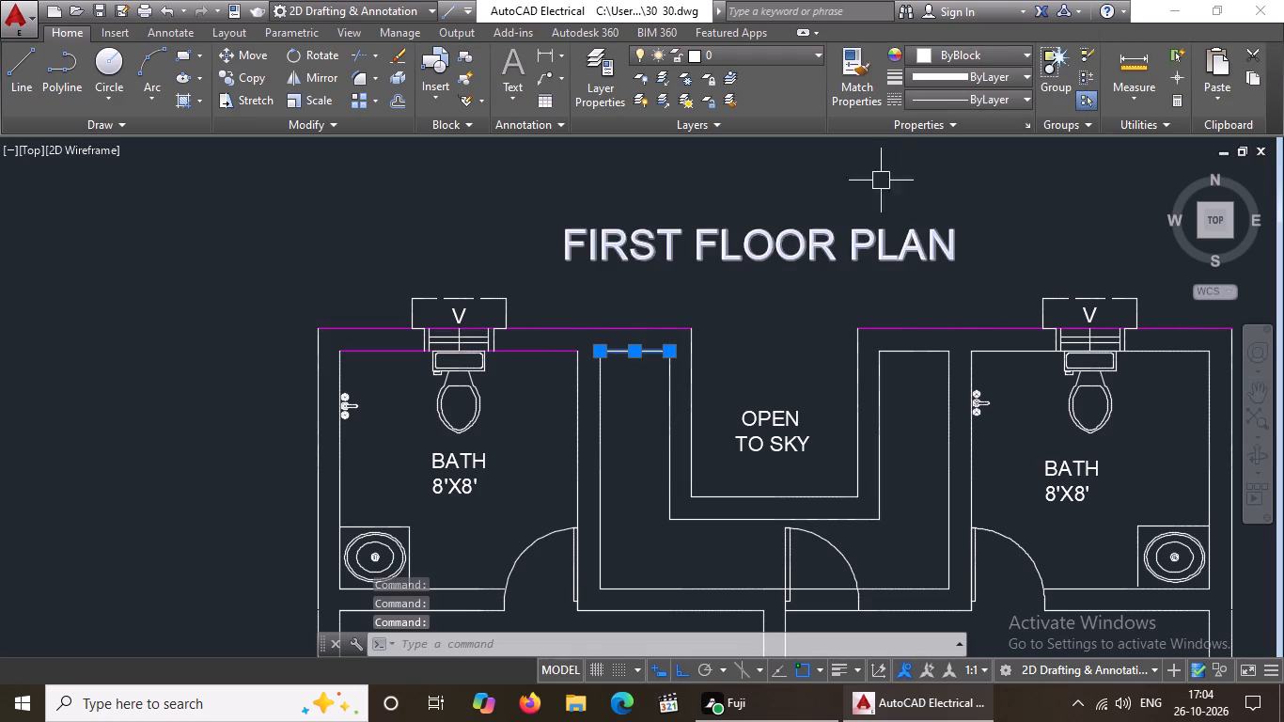
left_click(973, 49)
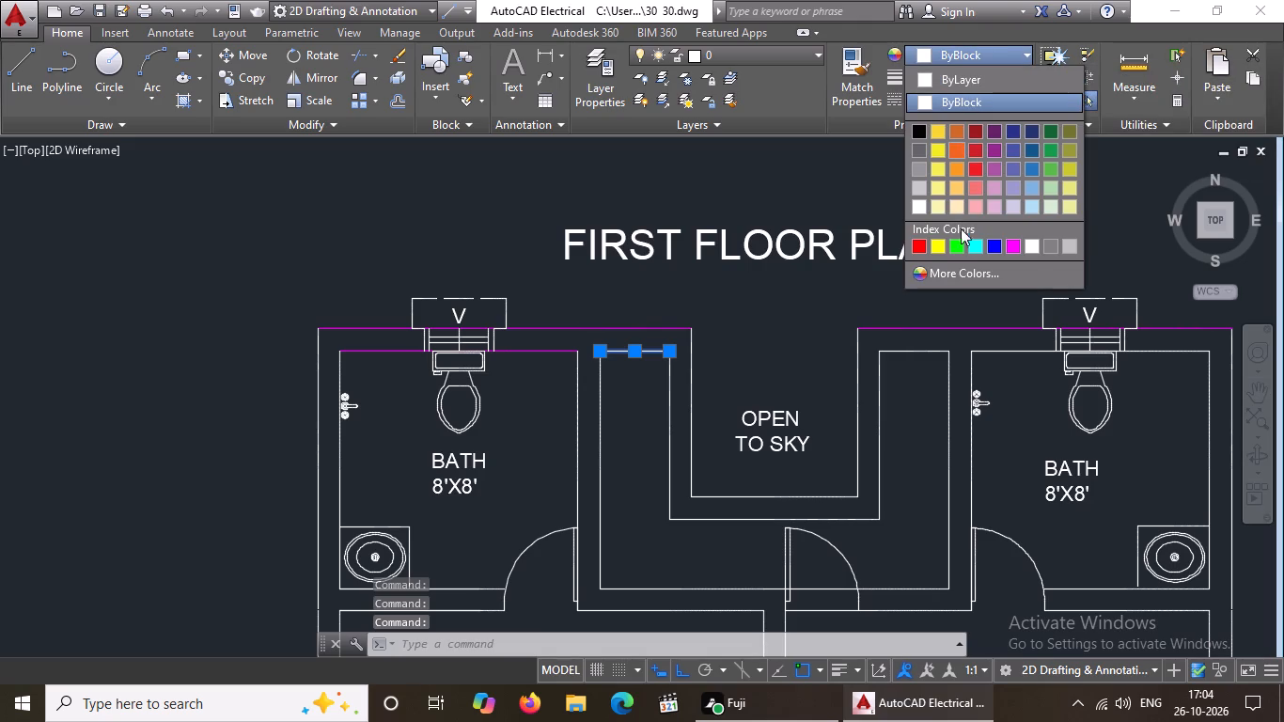
left_click(1015, 245)
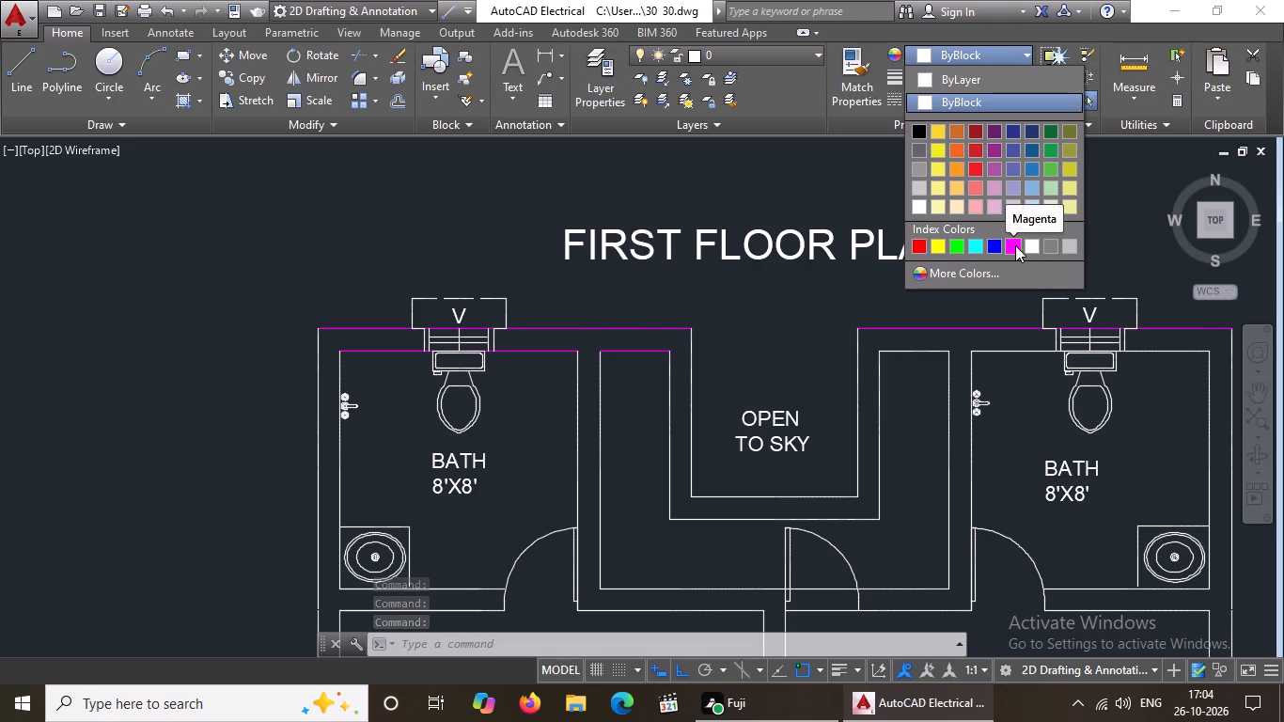
key("Escape")
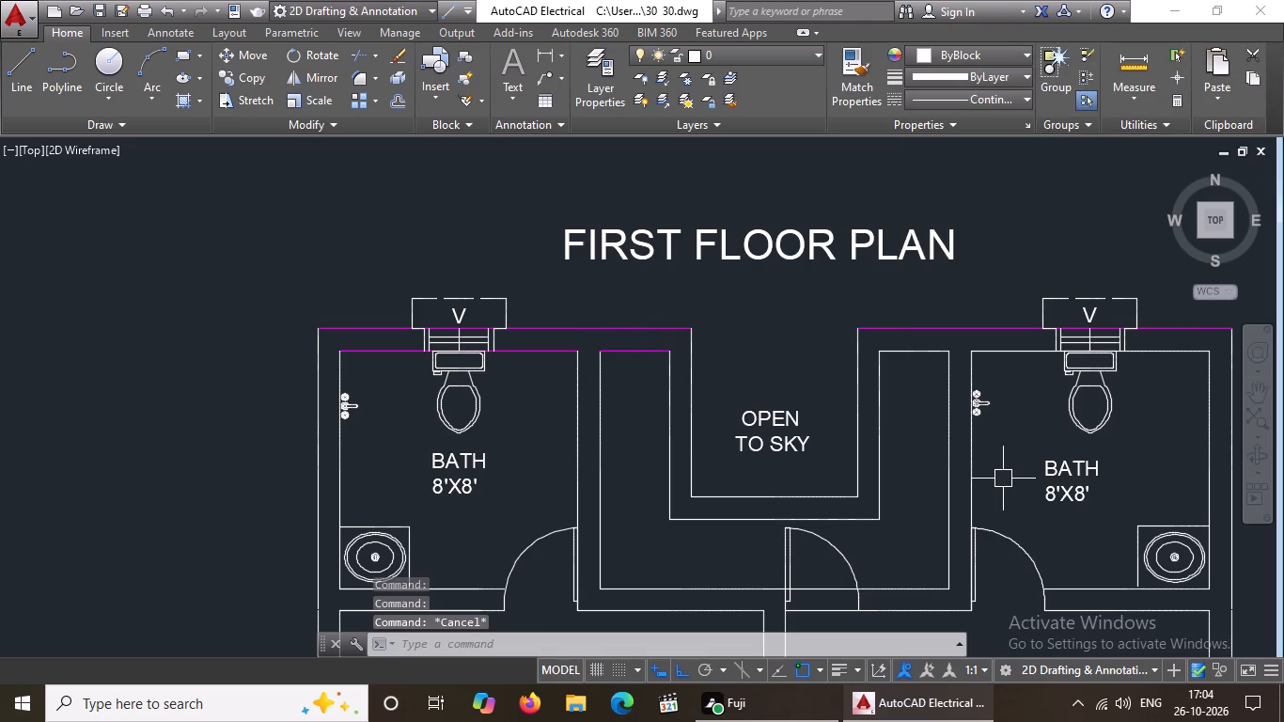
Delete the door just south of the open-to-sky recess on the first floor plan.
left_click(840, 555)
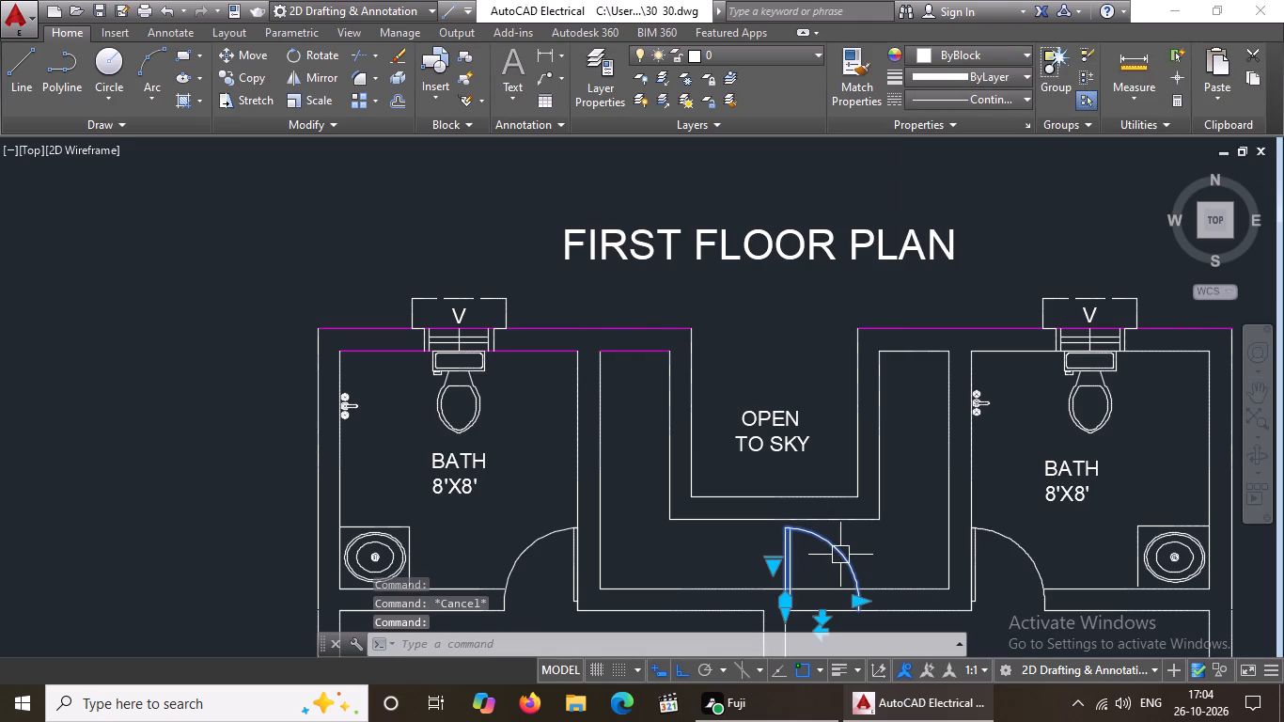
key("Delete")
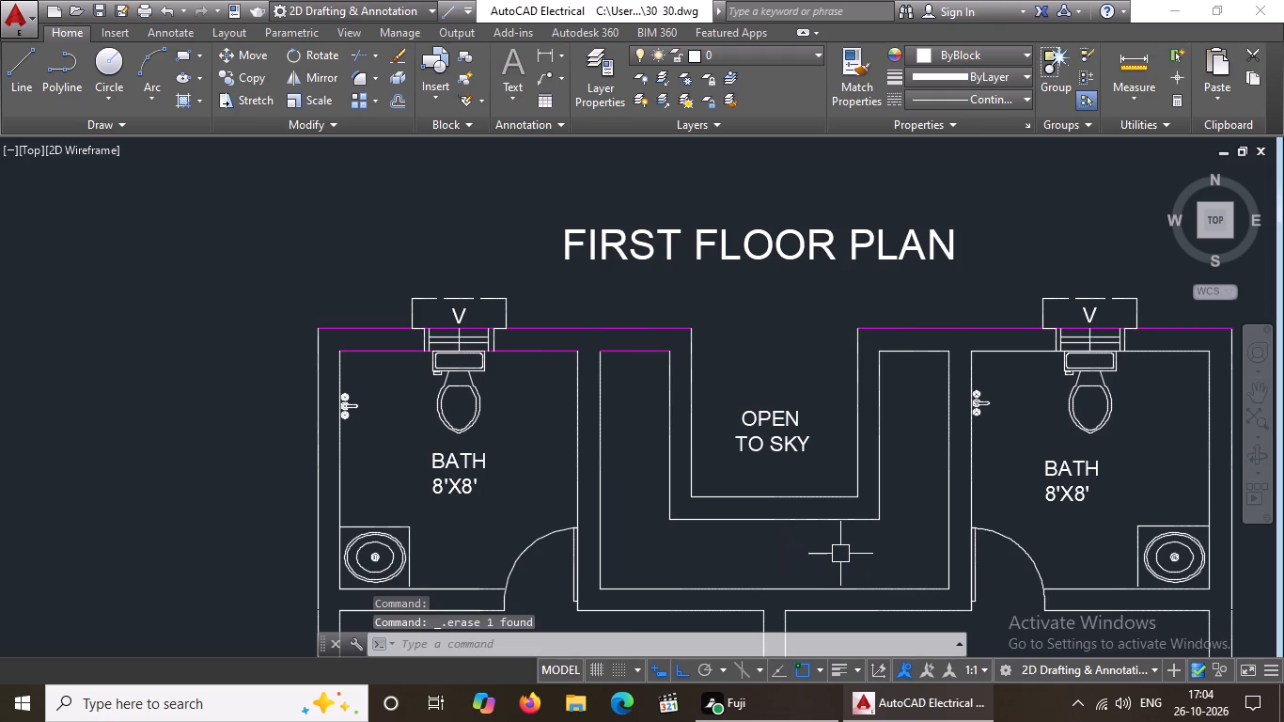
Set the outer and inner lines of the north-west bath's west wall to Magenta.
scroll(901, 332, "down", 3)
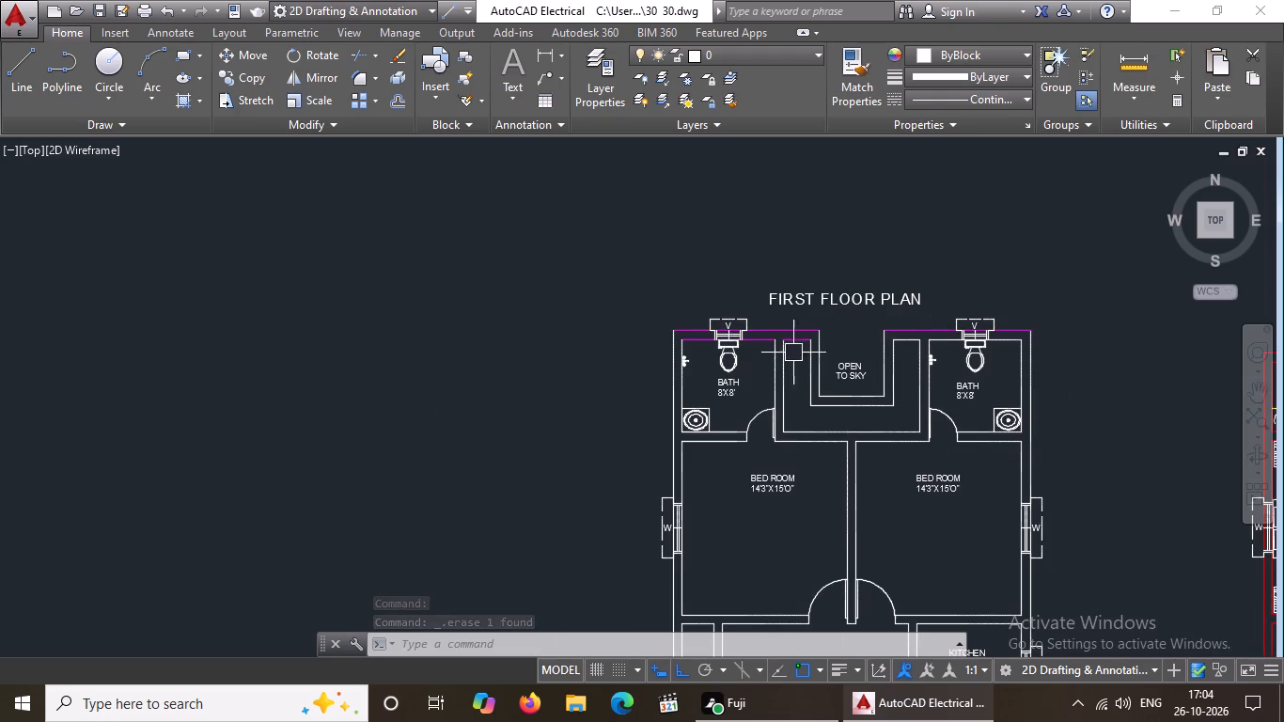
scroll(887, 379, "up", 3)
scroll(475, 337, "down", 2)
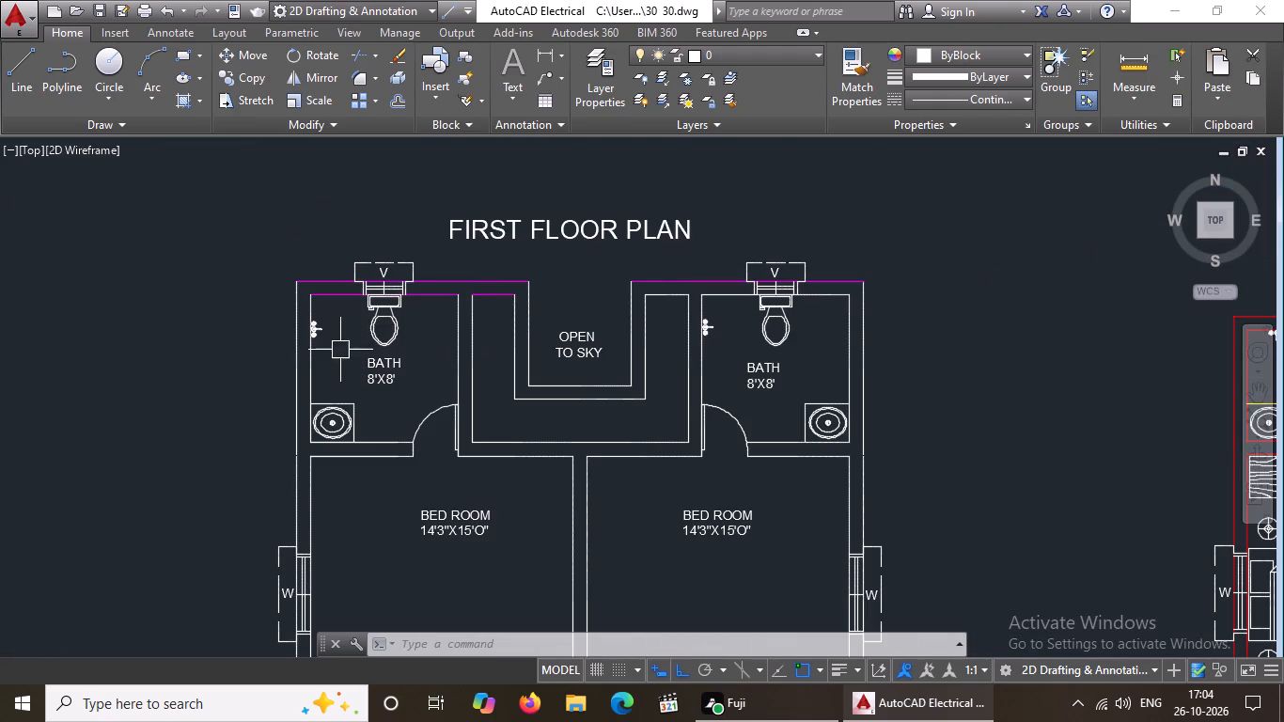
left_click(292, 341)
left_click(932, 48)
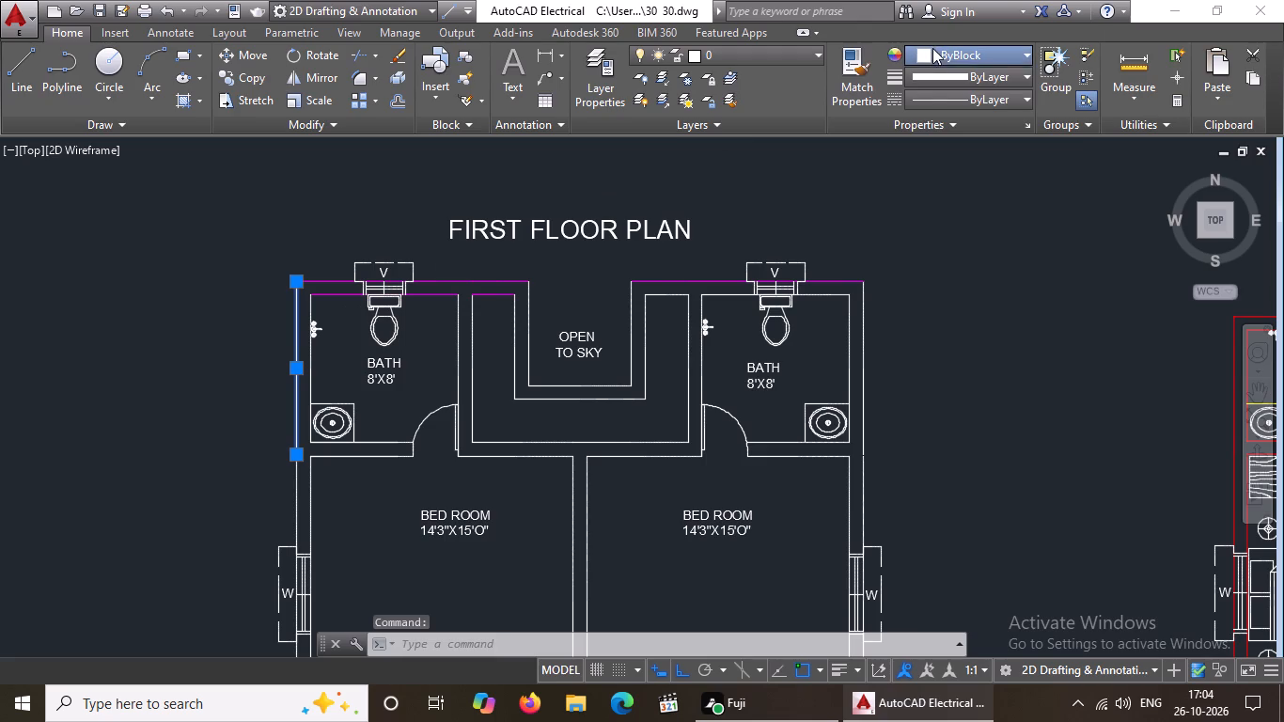
left_click(1016, 239)
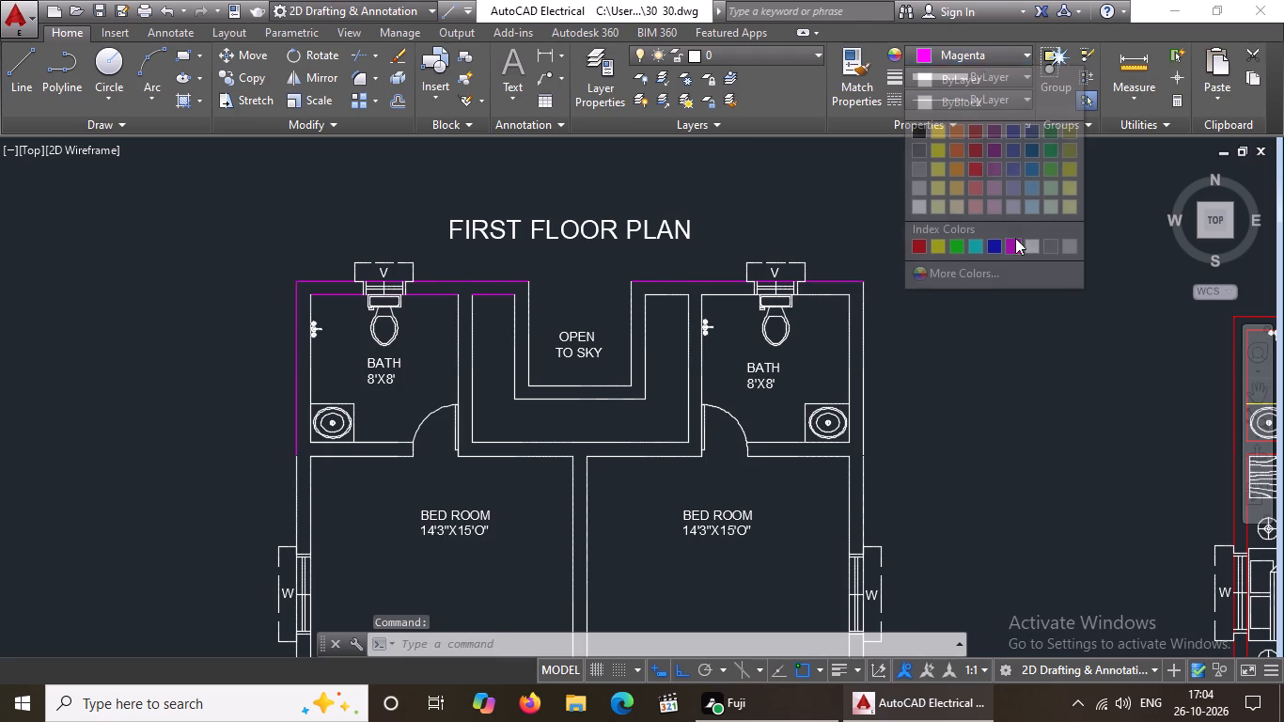
left_click(308, 372)
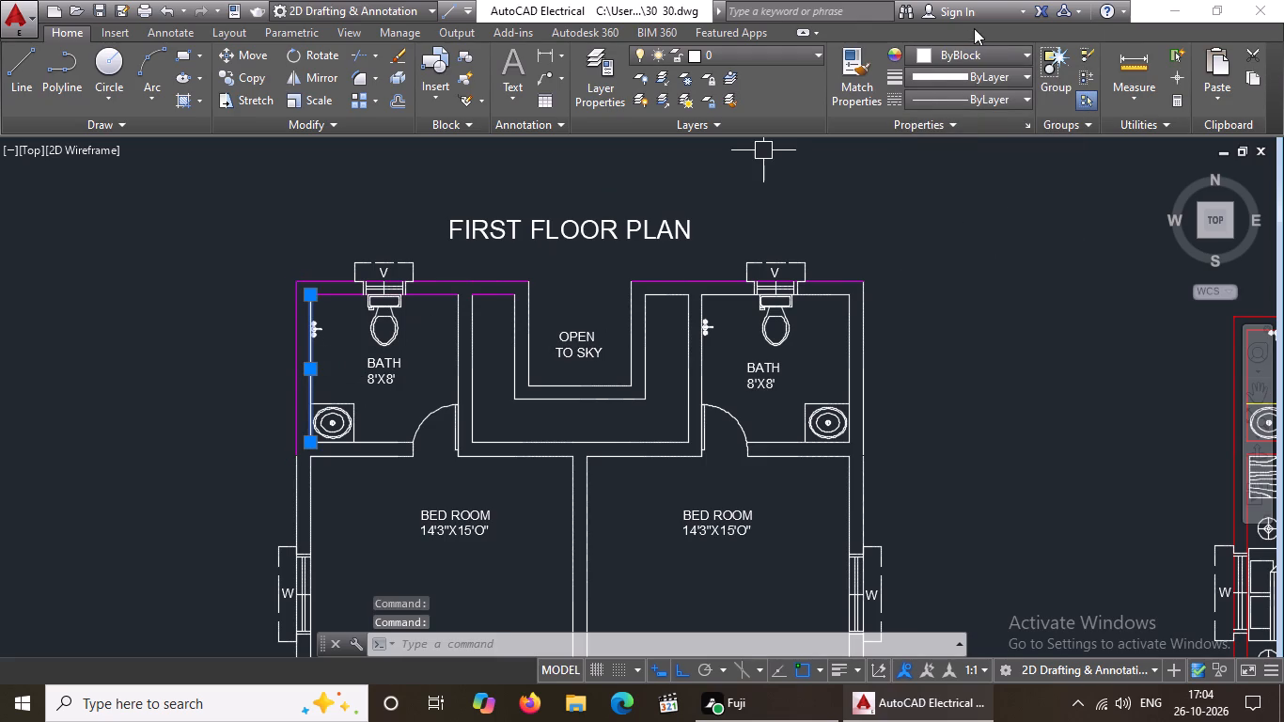
left_click(964, 48)
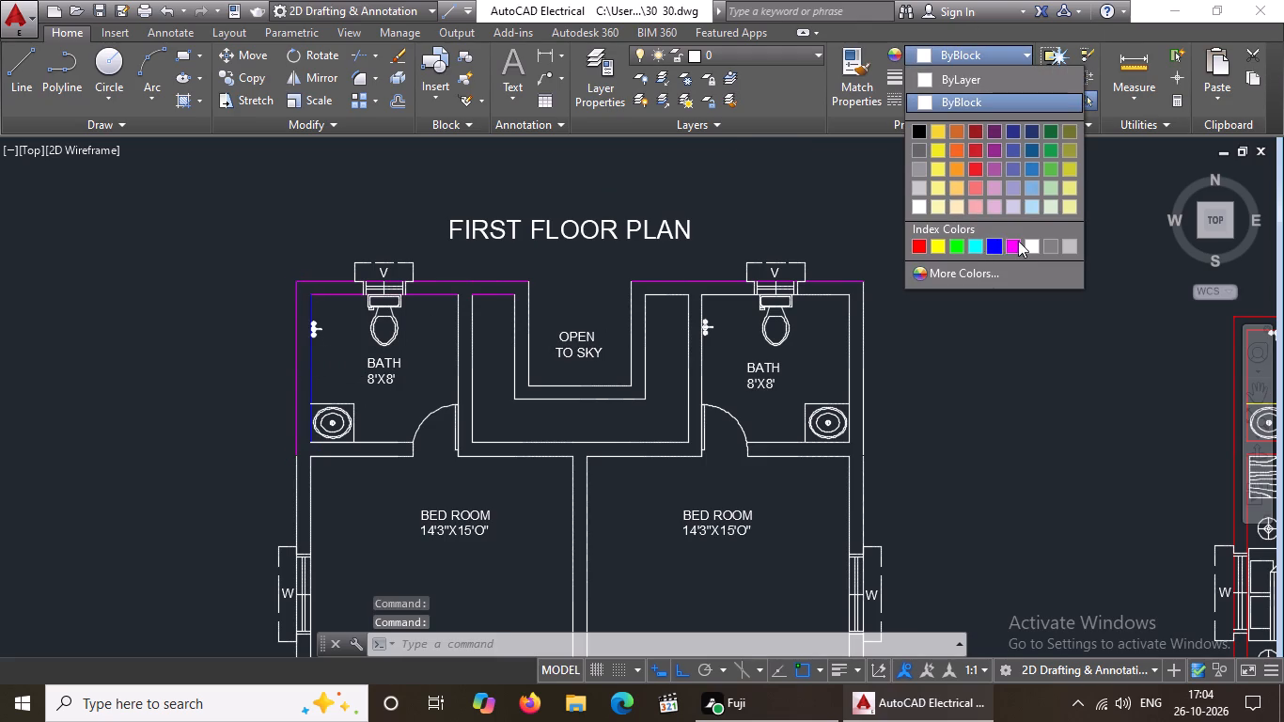
left_click(1019, 242)
key("Escape")
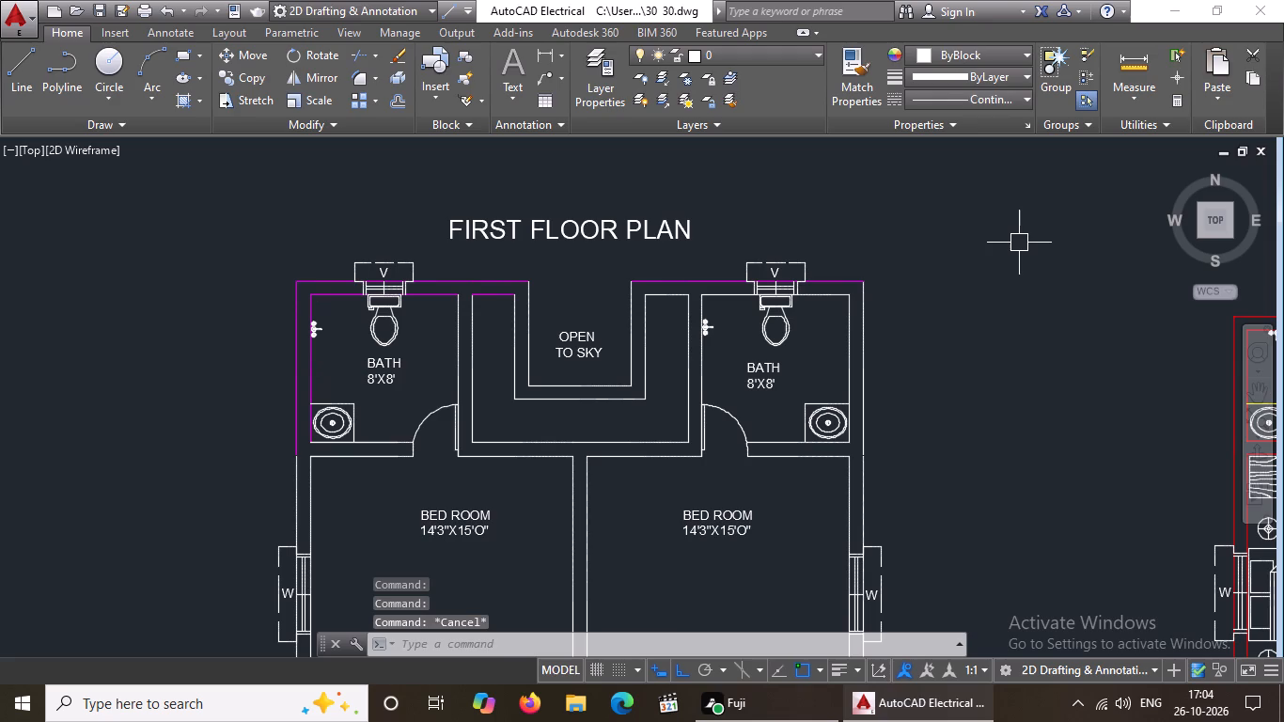
Set both face lines of the north-west bath's east partition wall to Magenta.
left_click(461, 360)
left_click(987, 45)
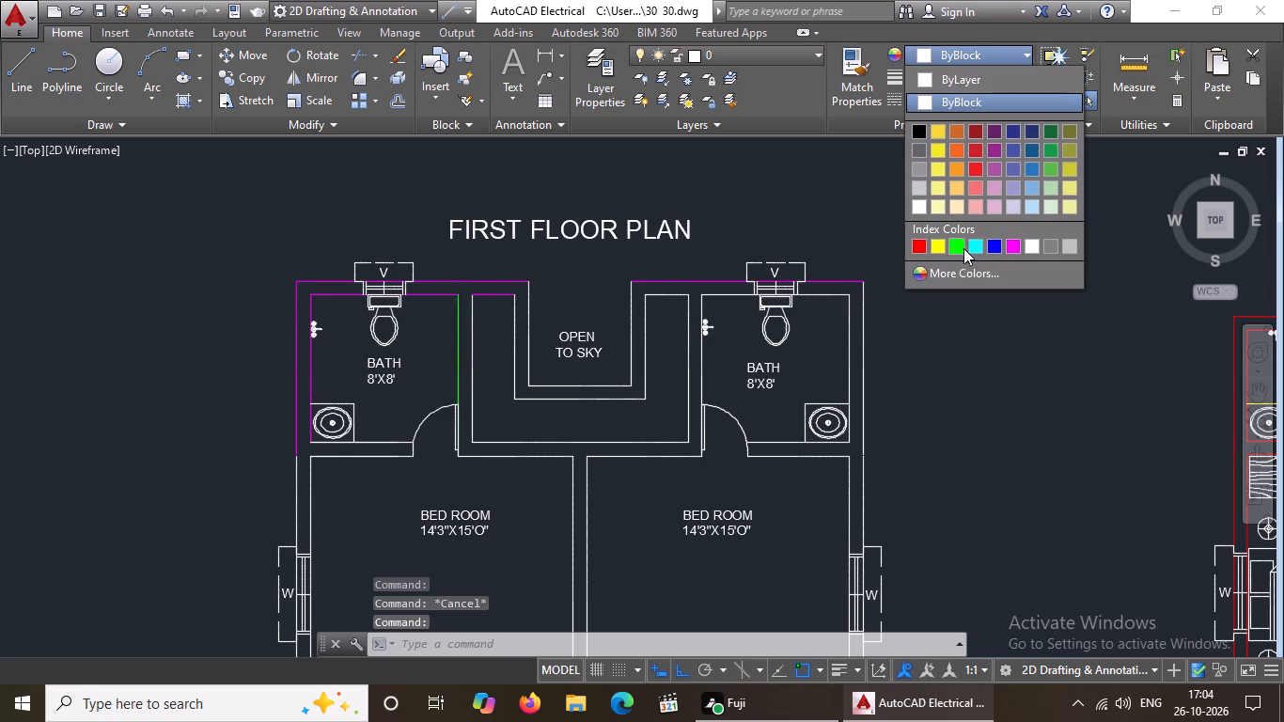
left_click(1016, 246)
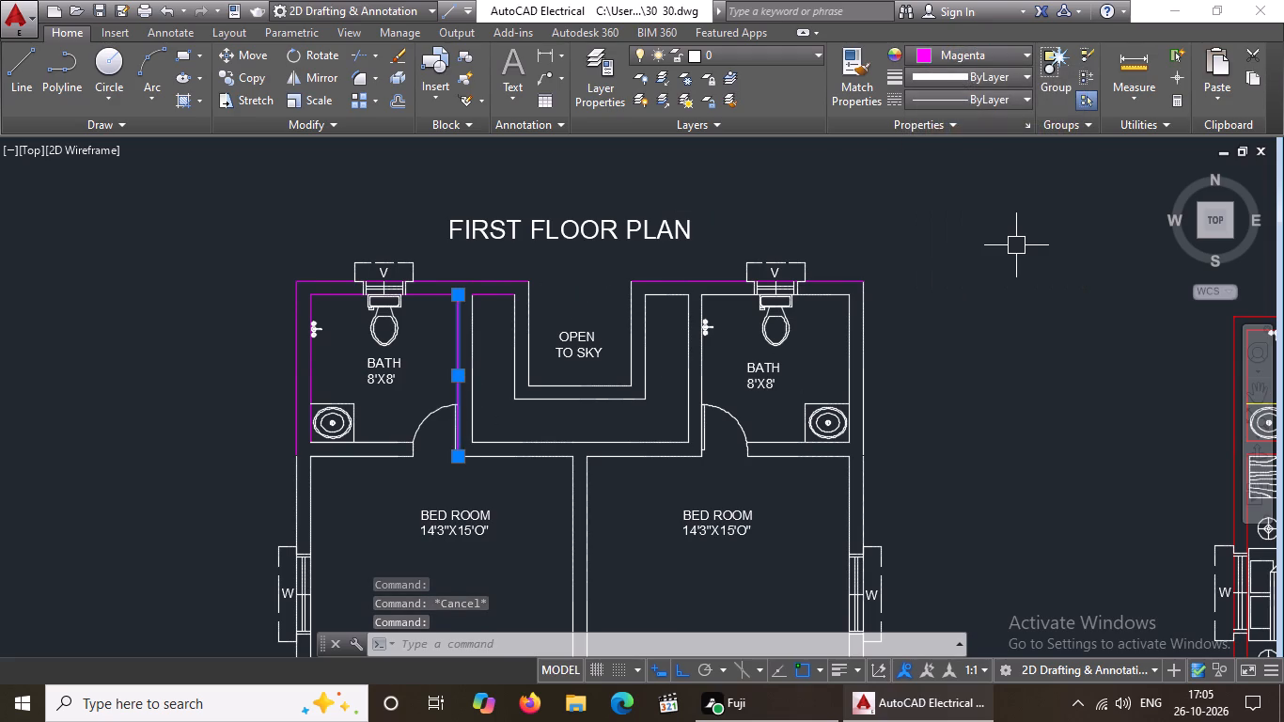
key("Escape")
left_click(470, 366)
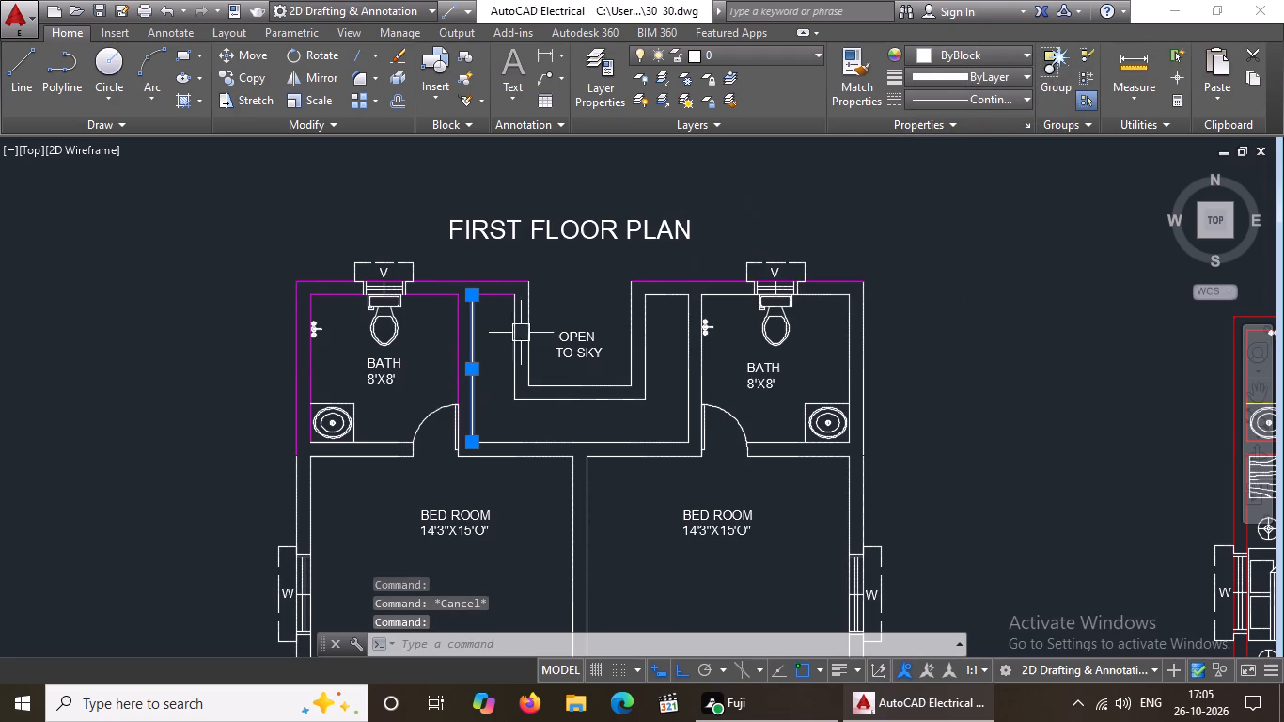
left_click(979, 51)
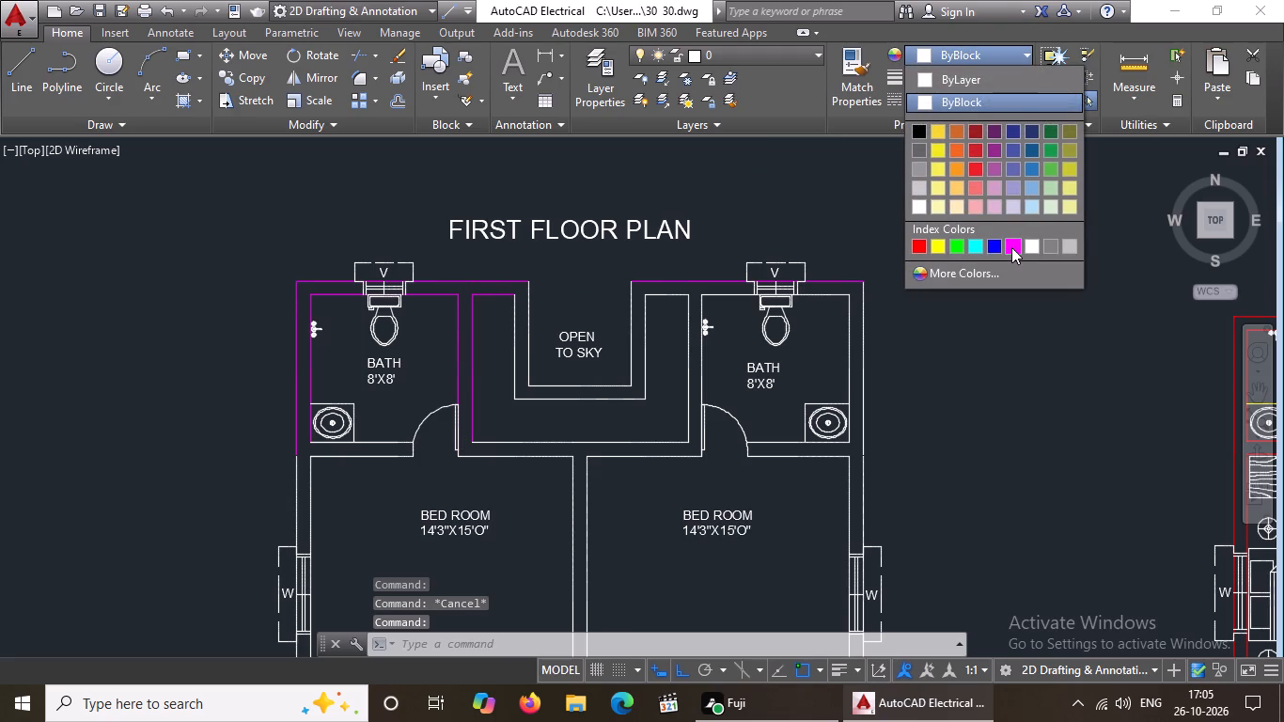
left_click(1011, 245)
key("Escape")
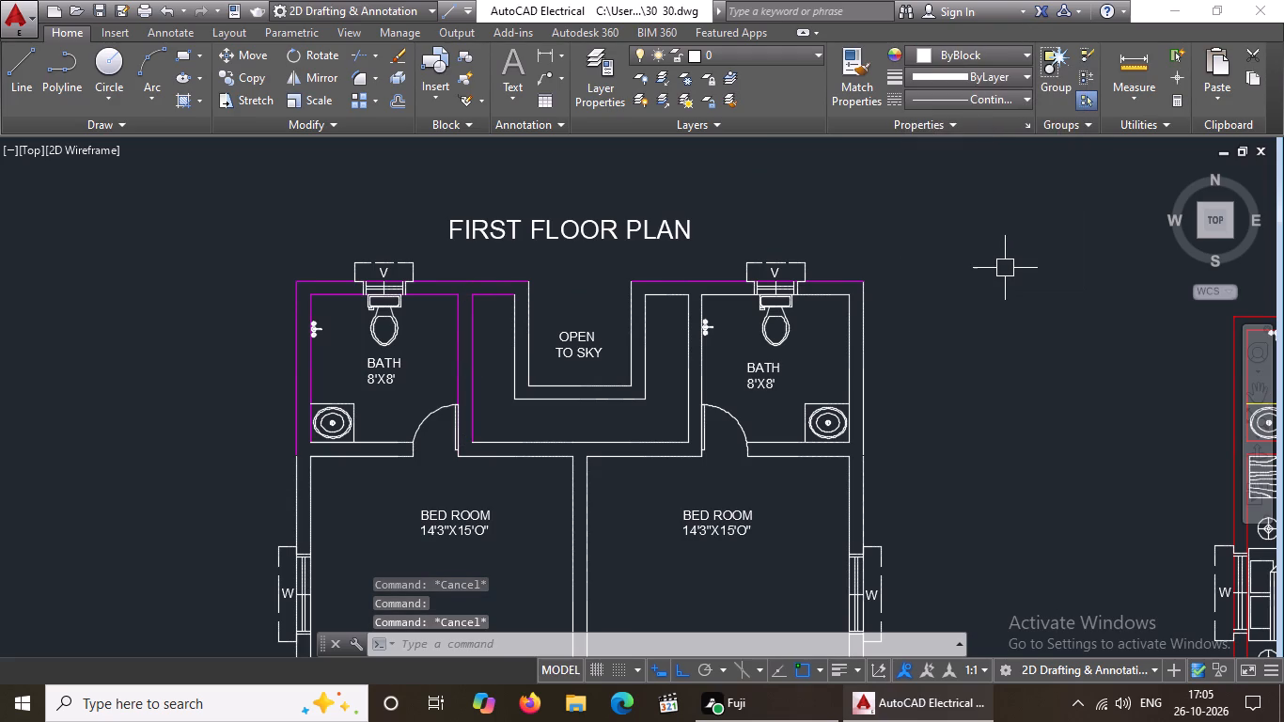
Set both face lines of the open-to-sky recess's west wall to Magenta.
left_click(535, 341)
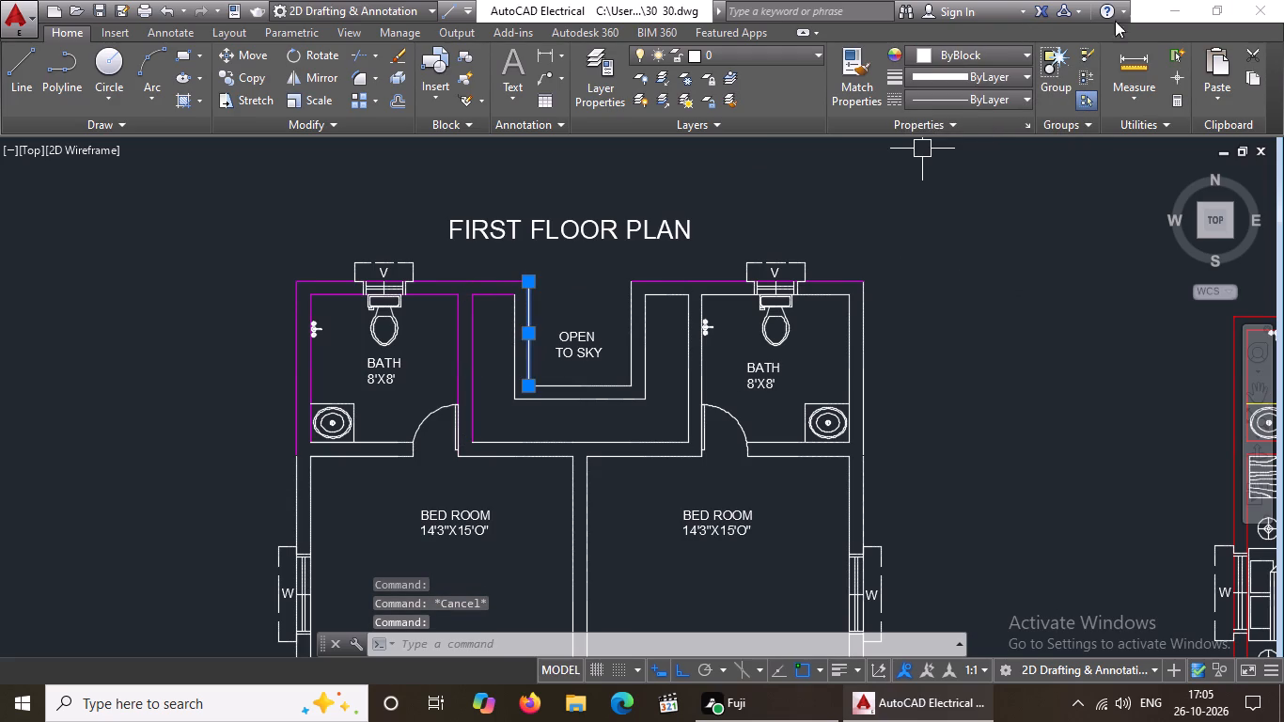
left_click(1002, 58)
left_click(1011, 241)
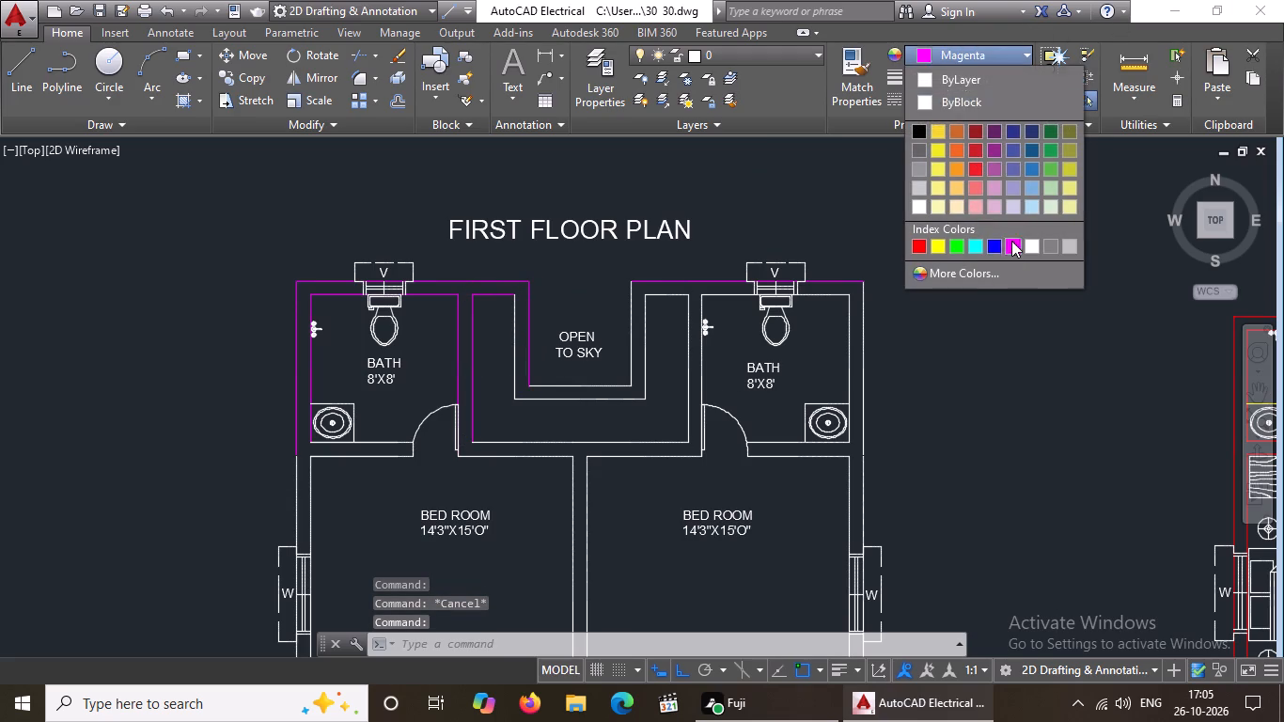
key("Escape")
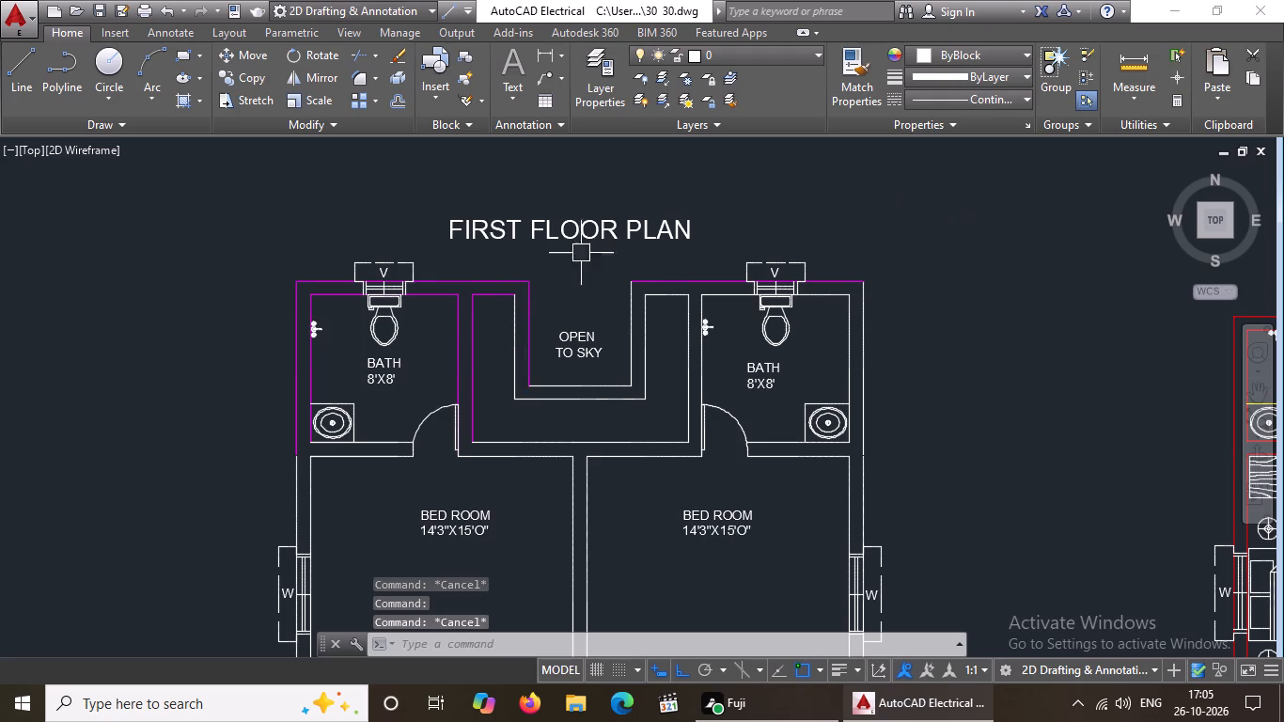
left_click(511, 342)
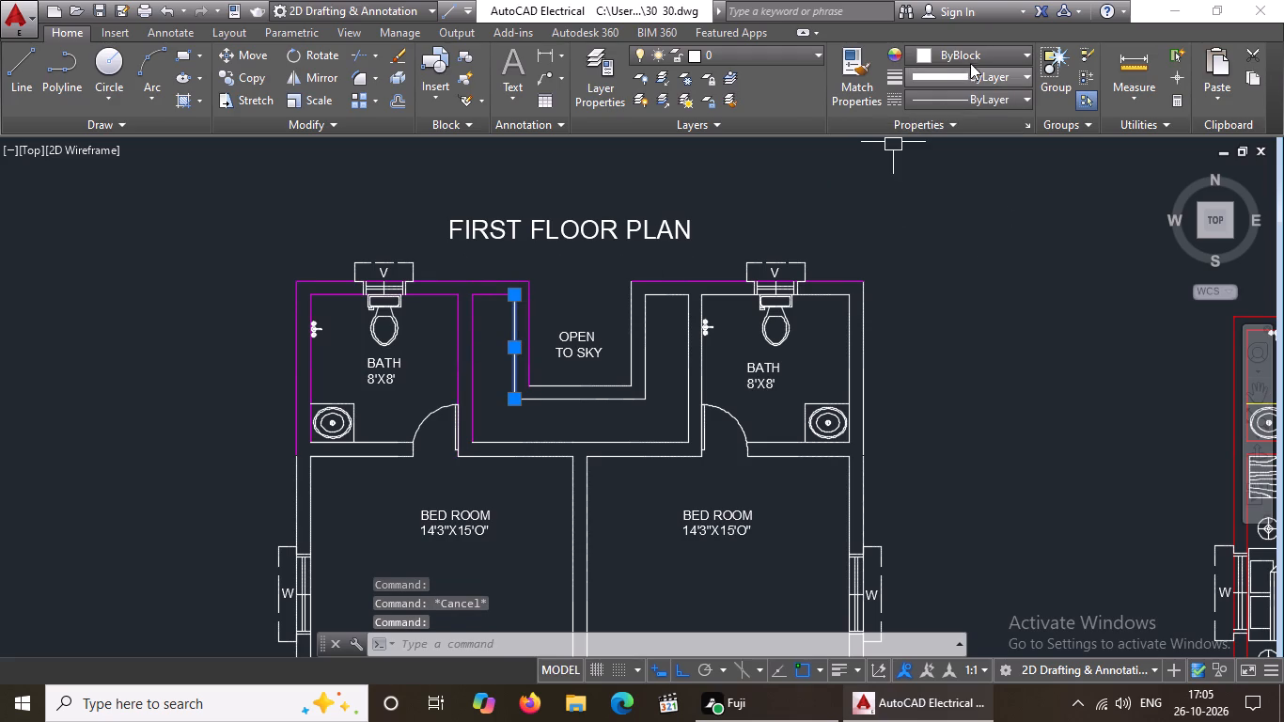
left_click(972, 53)
left_click(1014, 244)
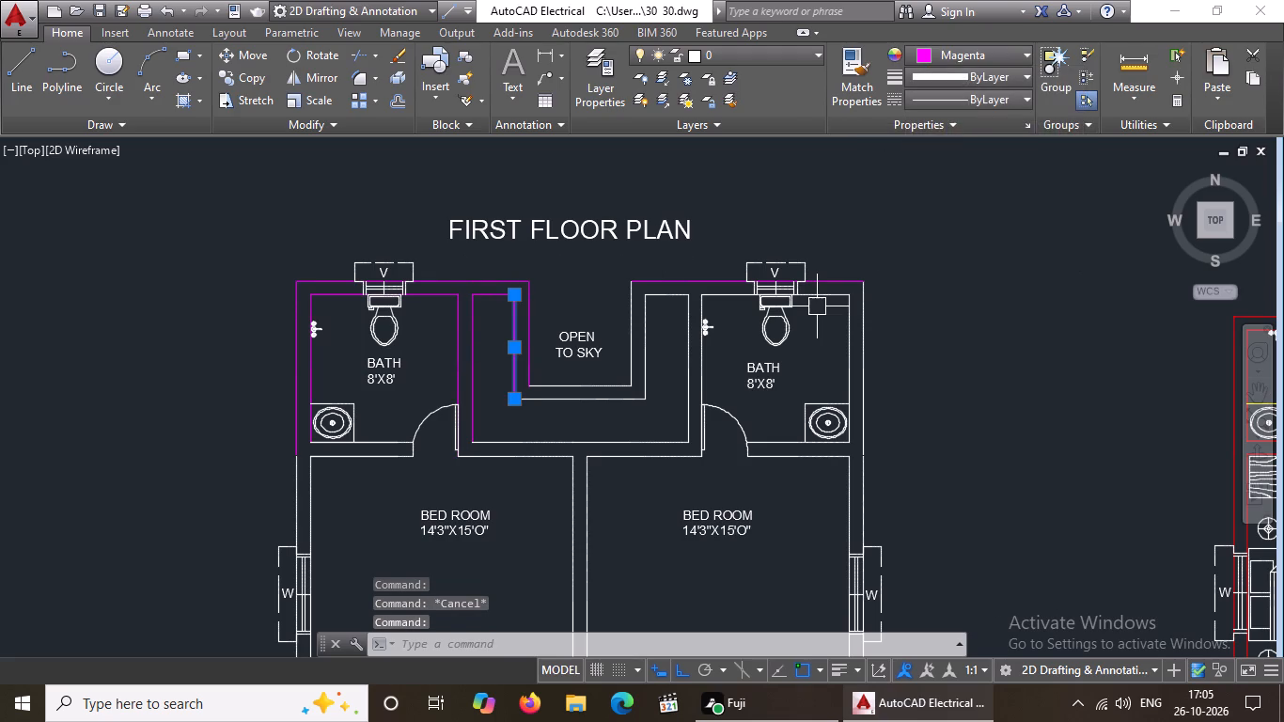
key("Escape")
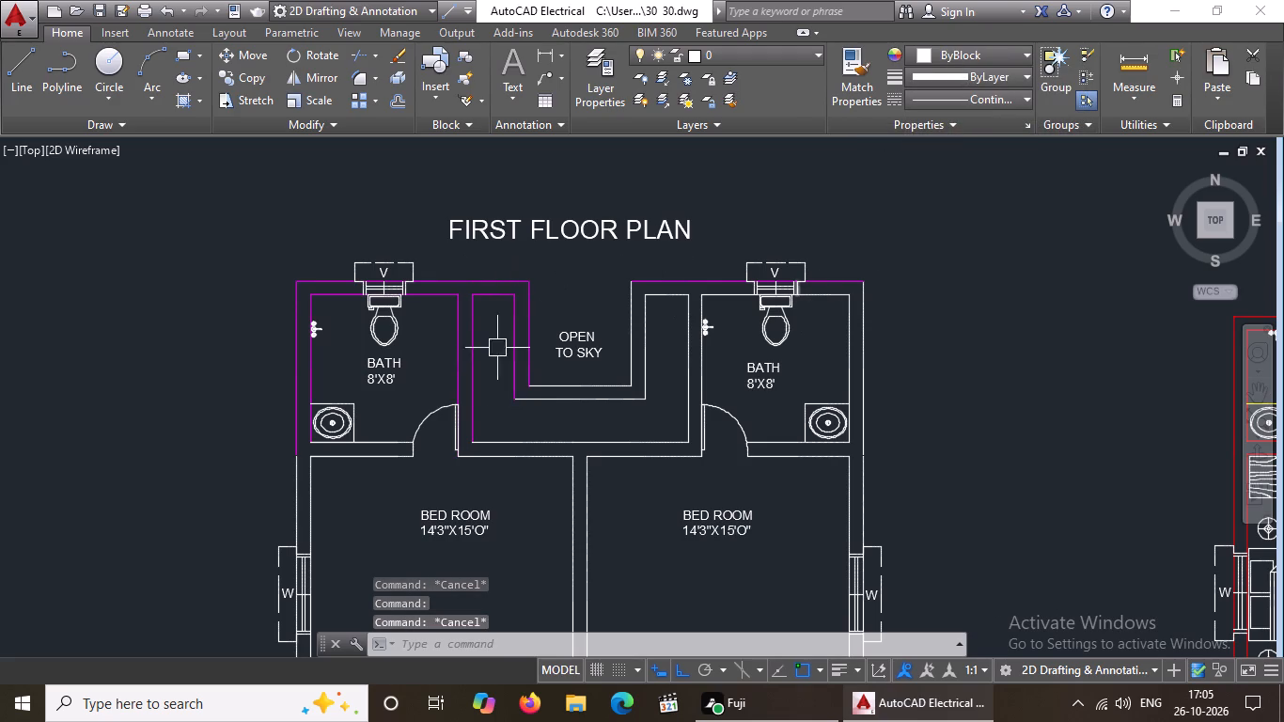
Set both face lines of the open-to-sky recess's south wall to Magenta.
left_click(587, 402)
left_click(976, 55)
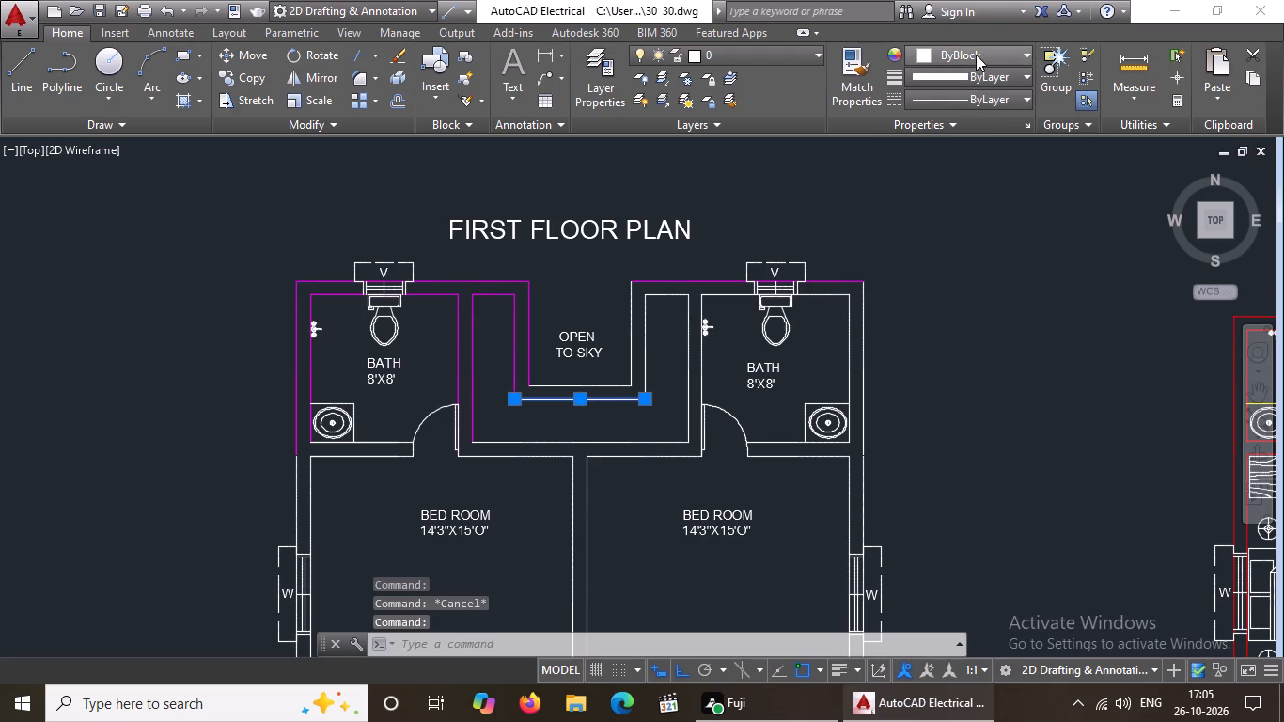
left_click(1012, 243)
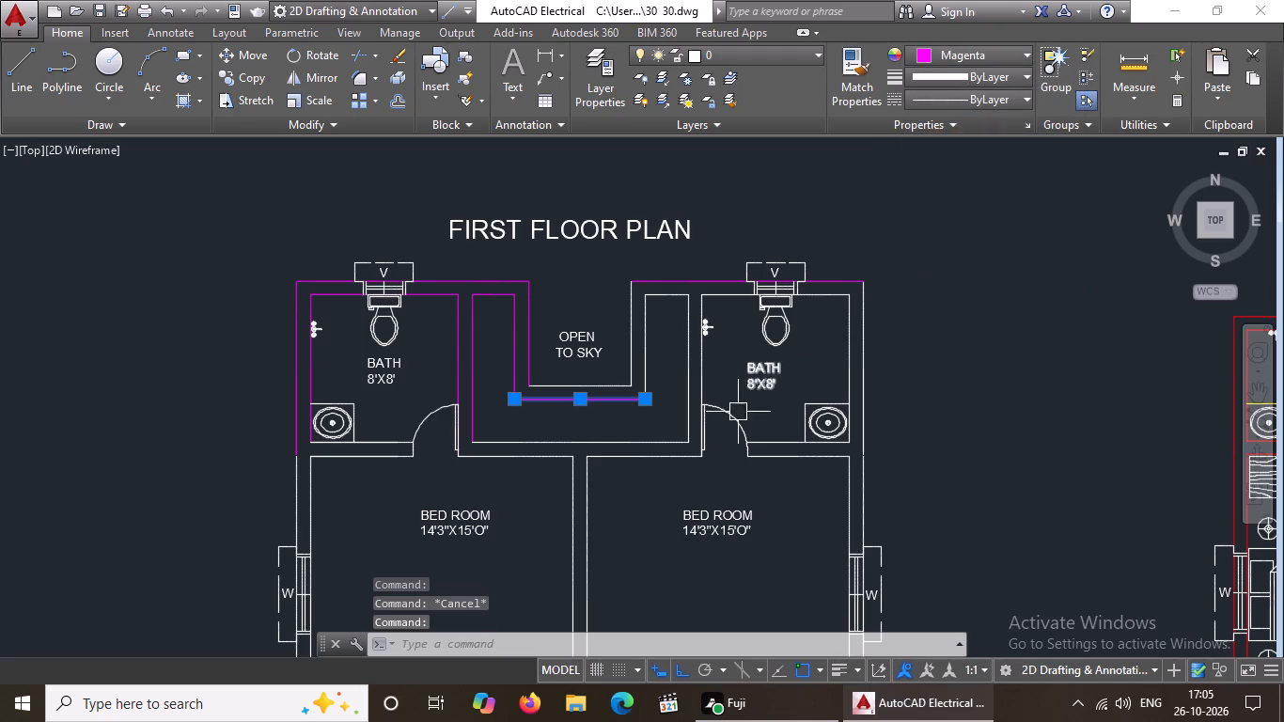
key("Escape")
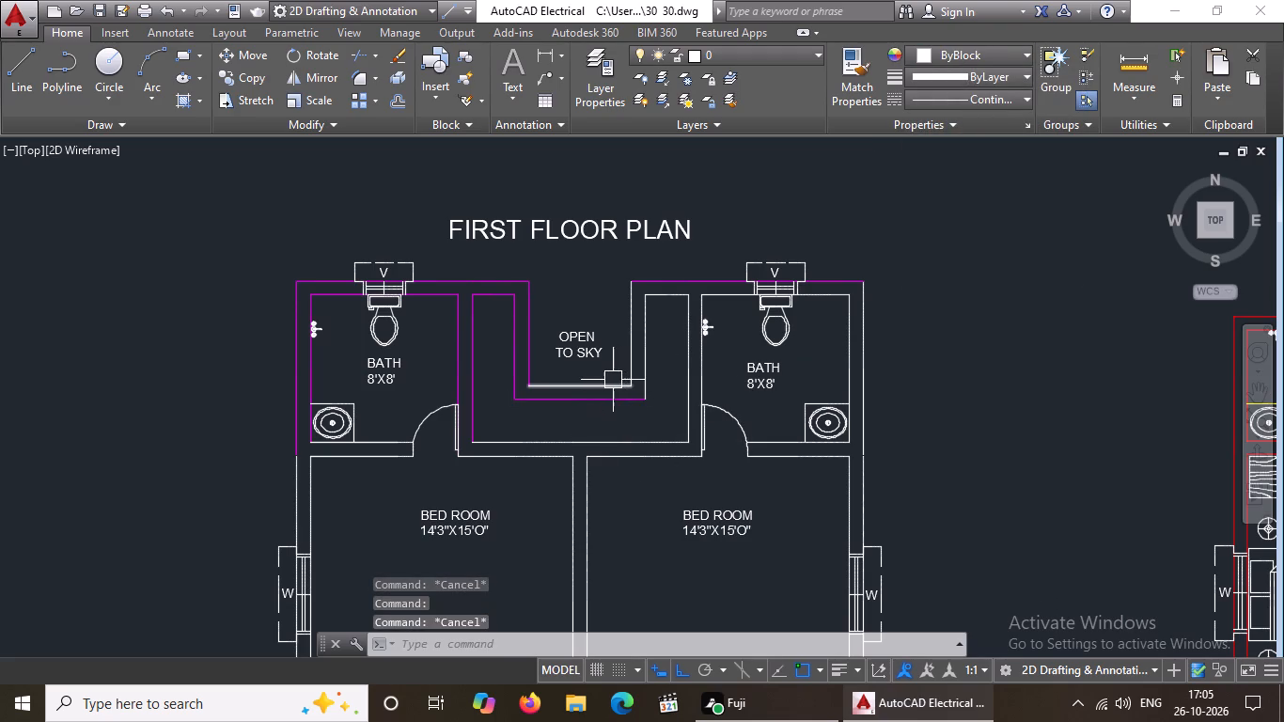
left_click(613, 380)
left_click(928, 50)
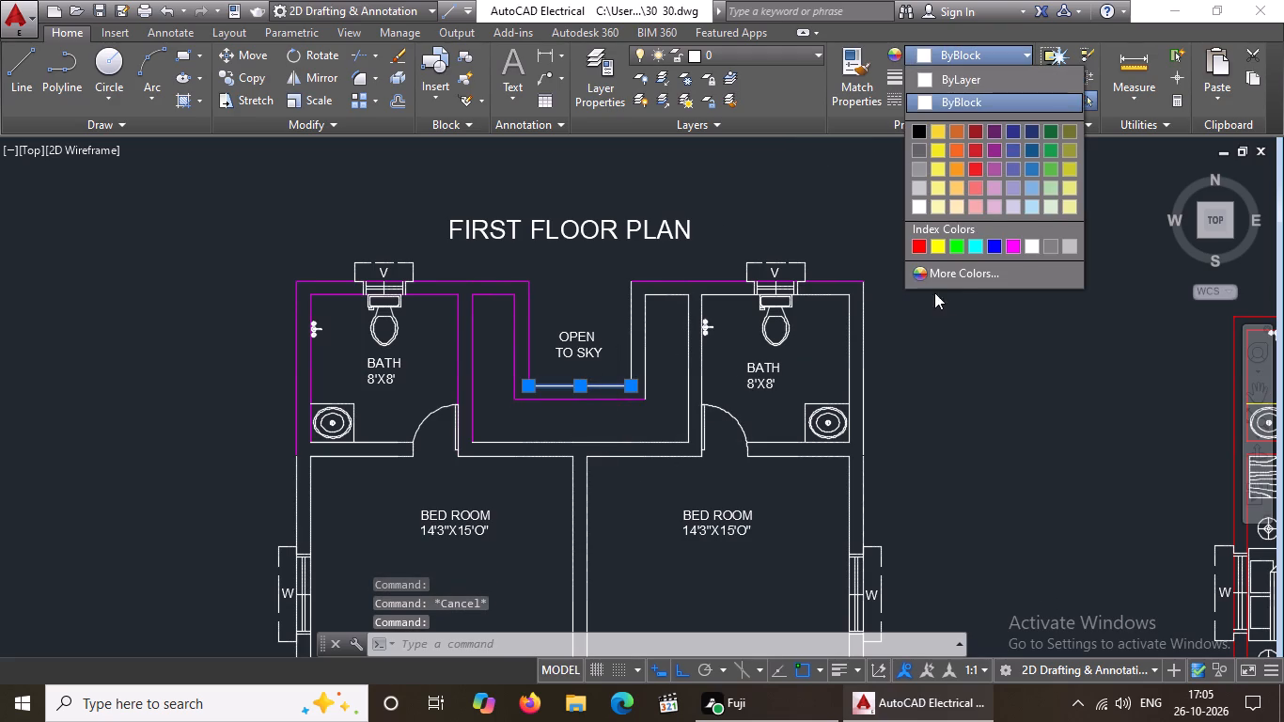
left_click(1016, 247)
key("Escape")
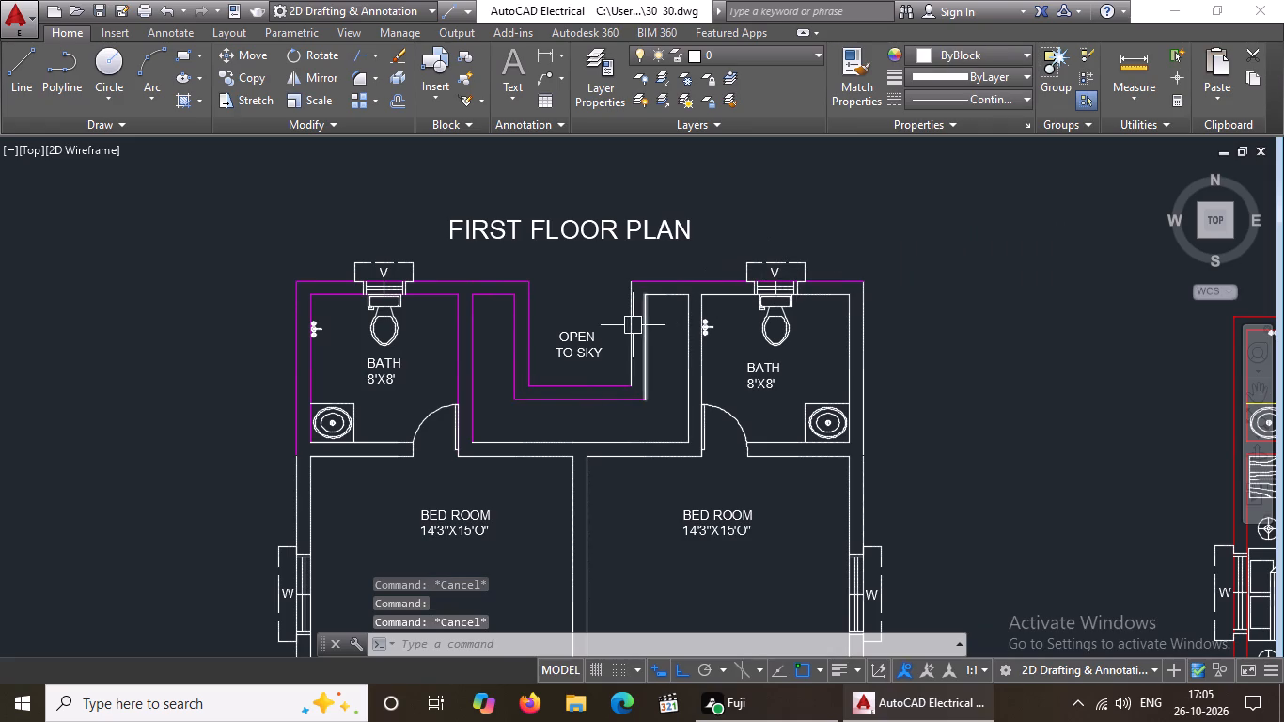
Set both face lines of the open-to-sky recess's east wall to Magenta.
left_click(630, 325)
left_click(962, 55)
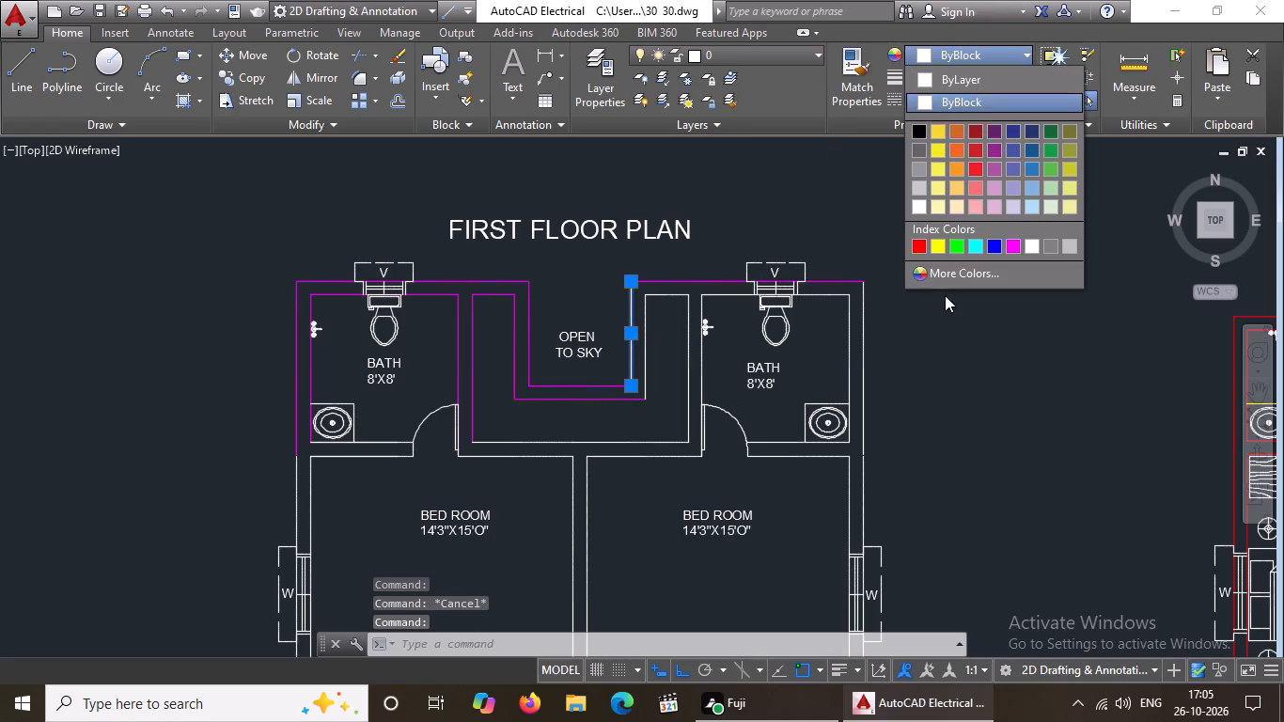
left_click(1018, 244)
key("Escape")
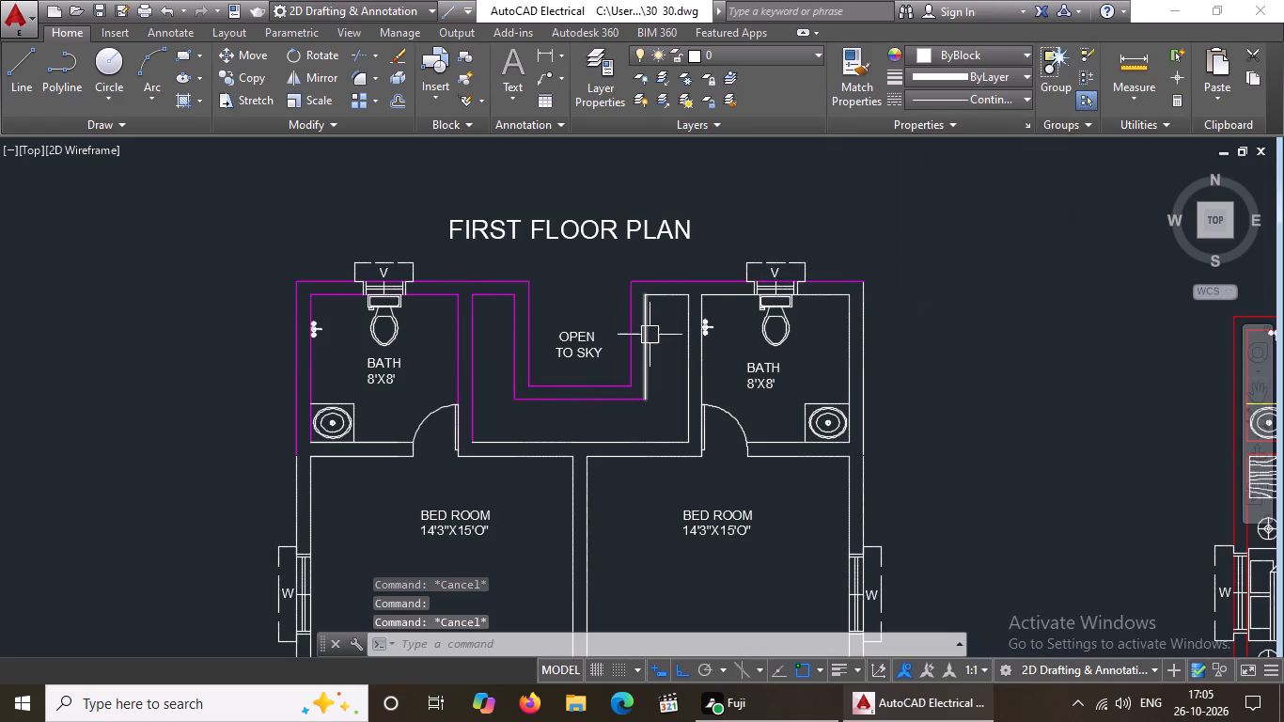
left_click(643, 337)
left_click(949, 57)
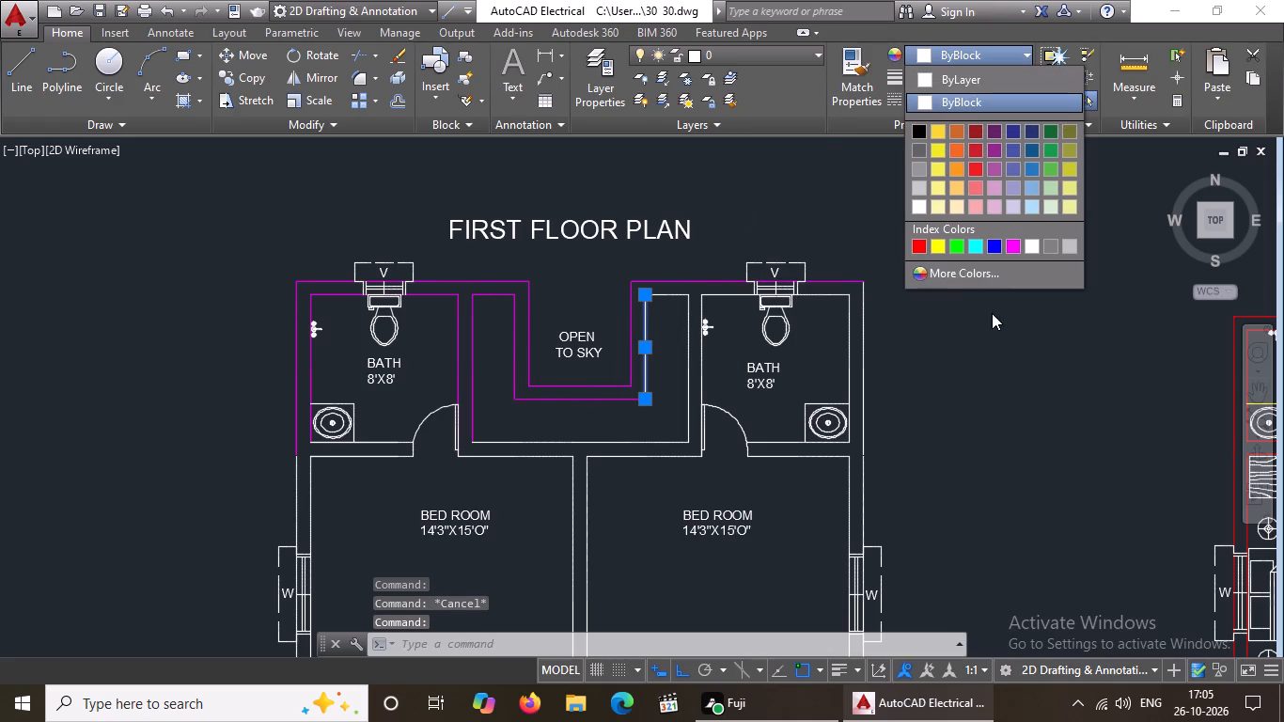
left_click(1010, 249)
scroll(698, 298, "down", 1)
key("Escape")
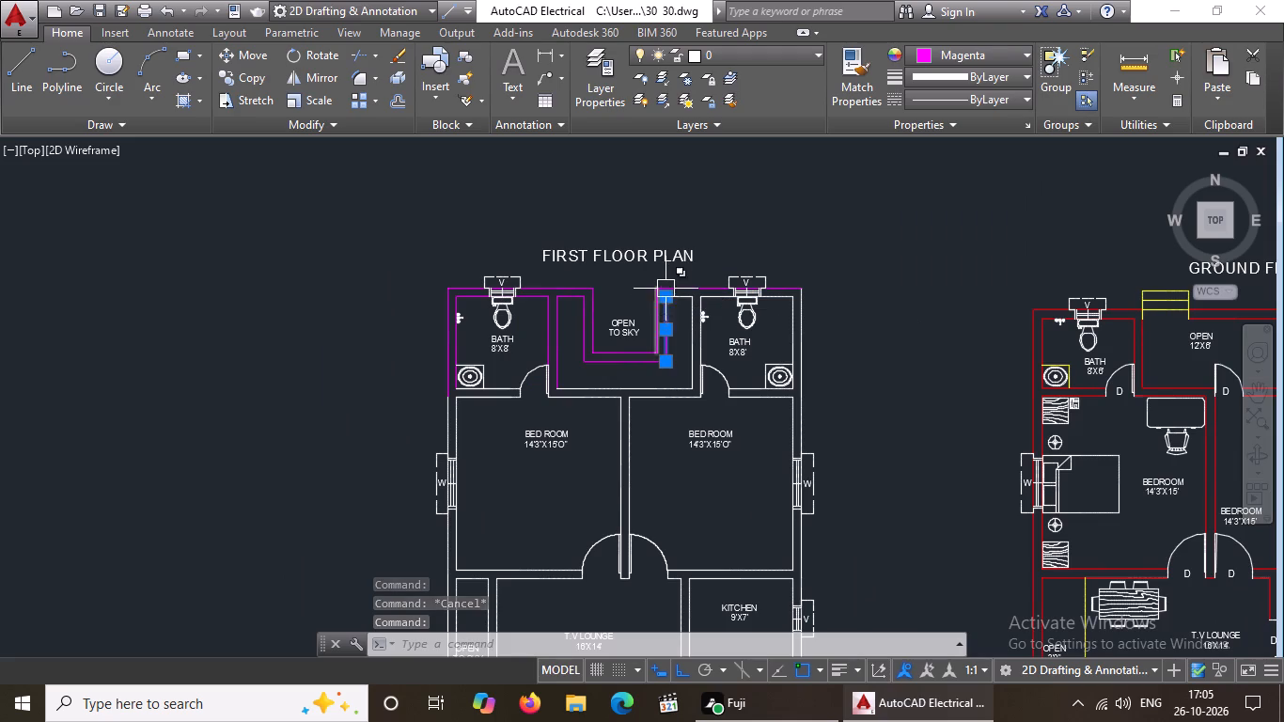
Set the north wall's short inner face line just east of the open-to-sky recess to Magenta.
scroll(670, 288, "up", 3)
left_click_drag(681, 325, 691, 313)
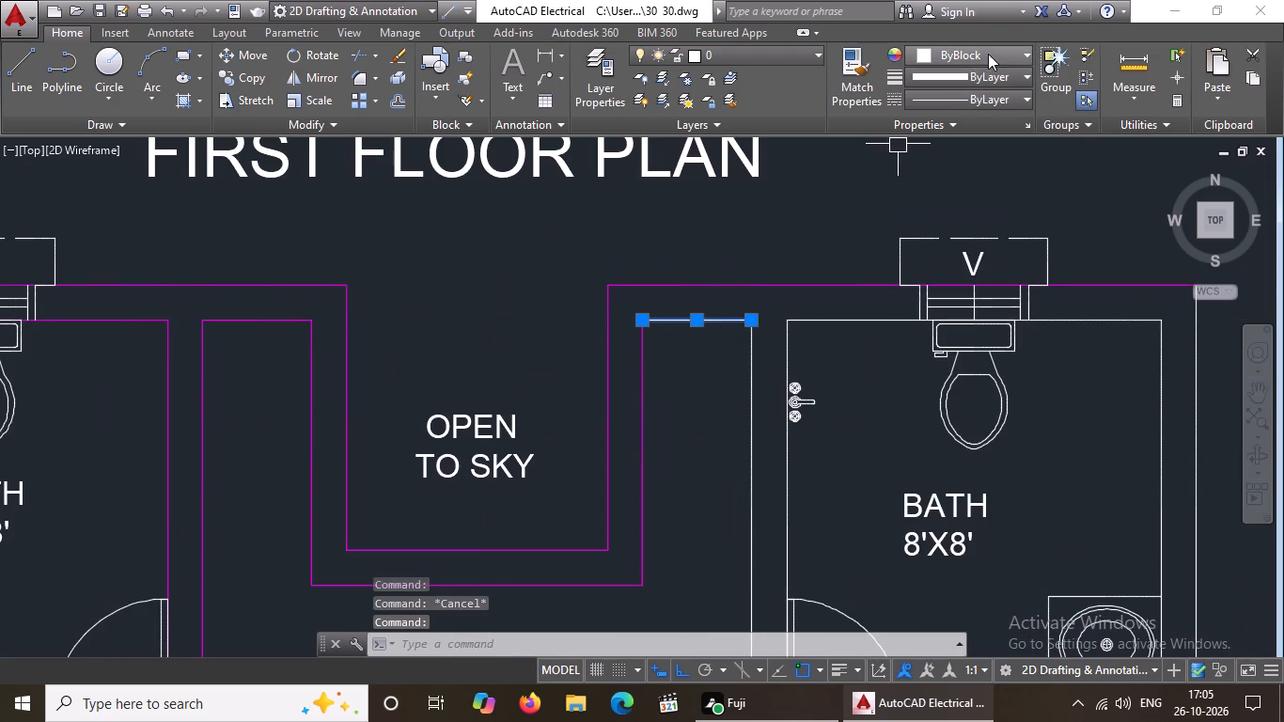
left_click(988, 54)
left_click(1012, 240)
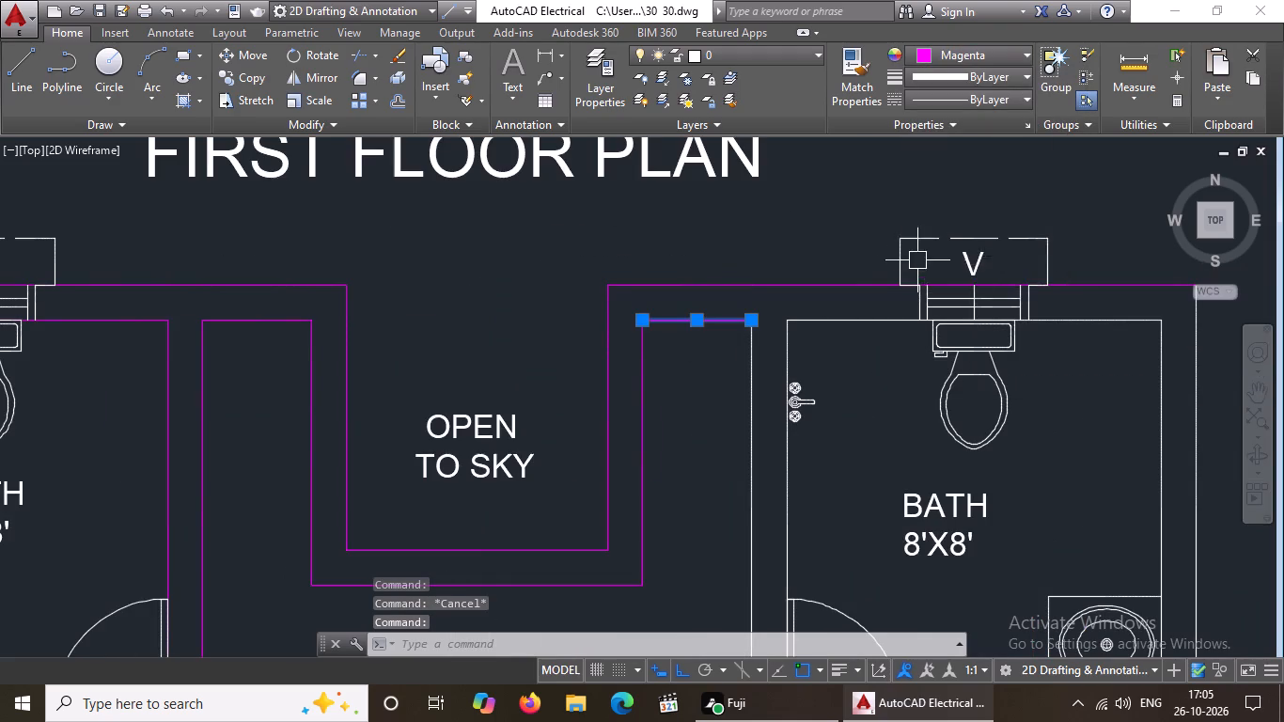
scroll(919, 247, "down", 2)
key("Escape")
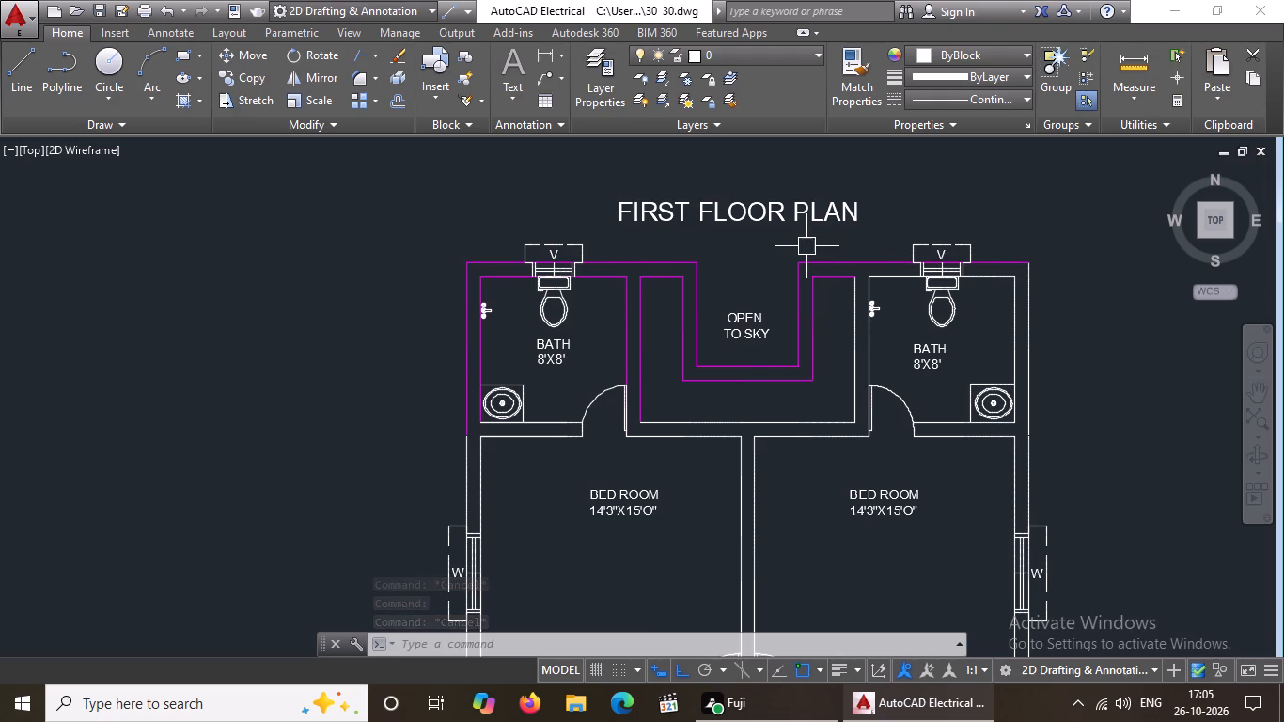
Set both face lines of the north-east bath's west partition wall to Magenta.
scroll(855, 333, "up", 2)
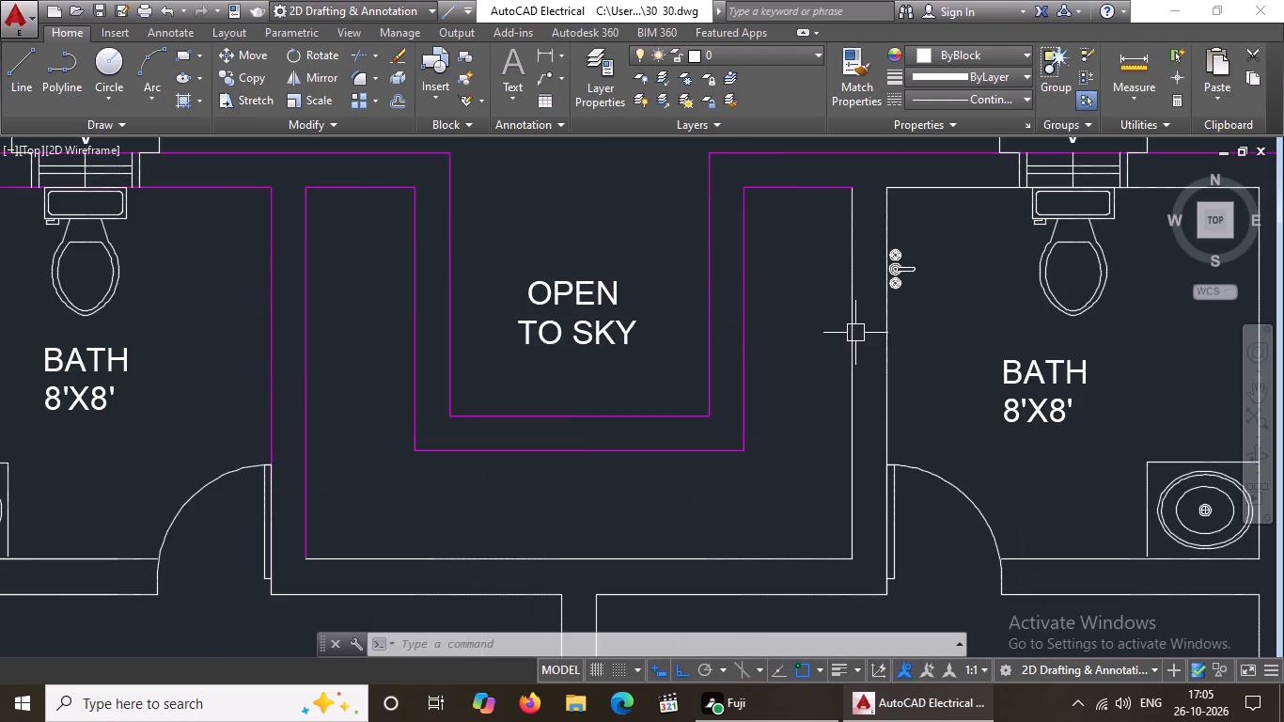
left_click(852, 333)
left_click(1015, 49)
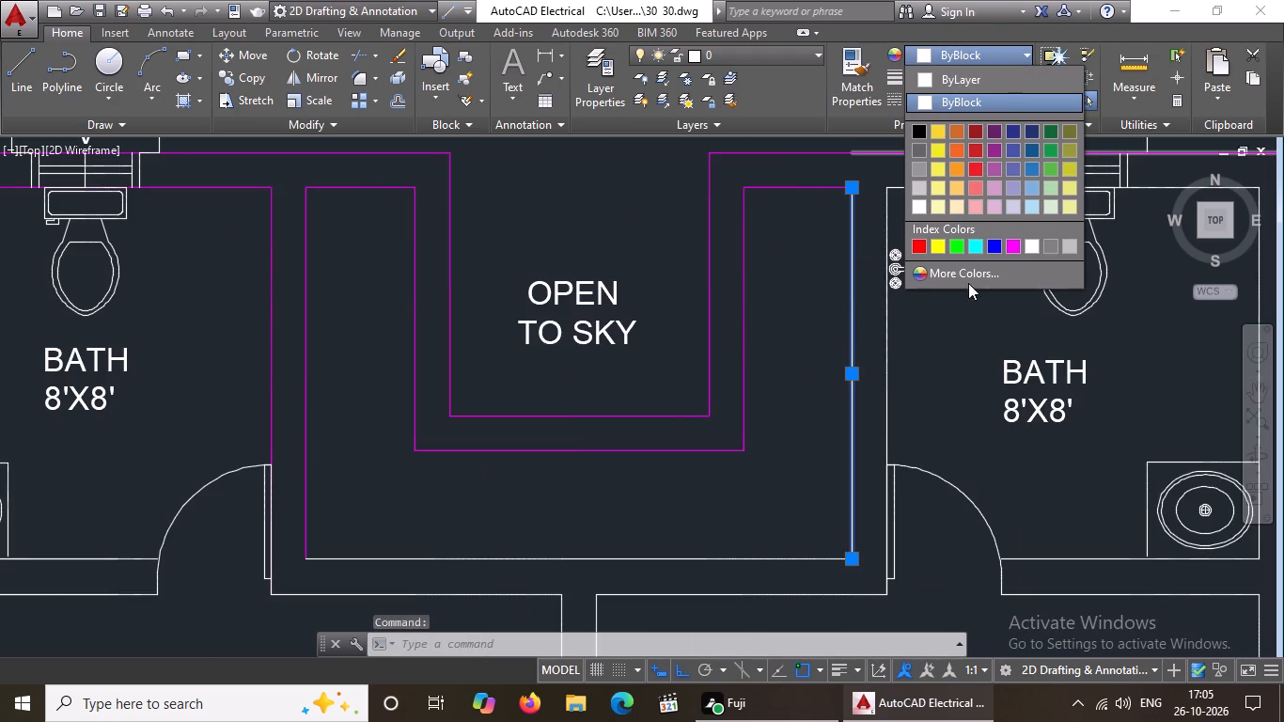
left_click(1013, 243)
scroll(903, 258, "down", 5)
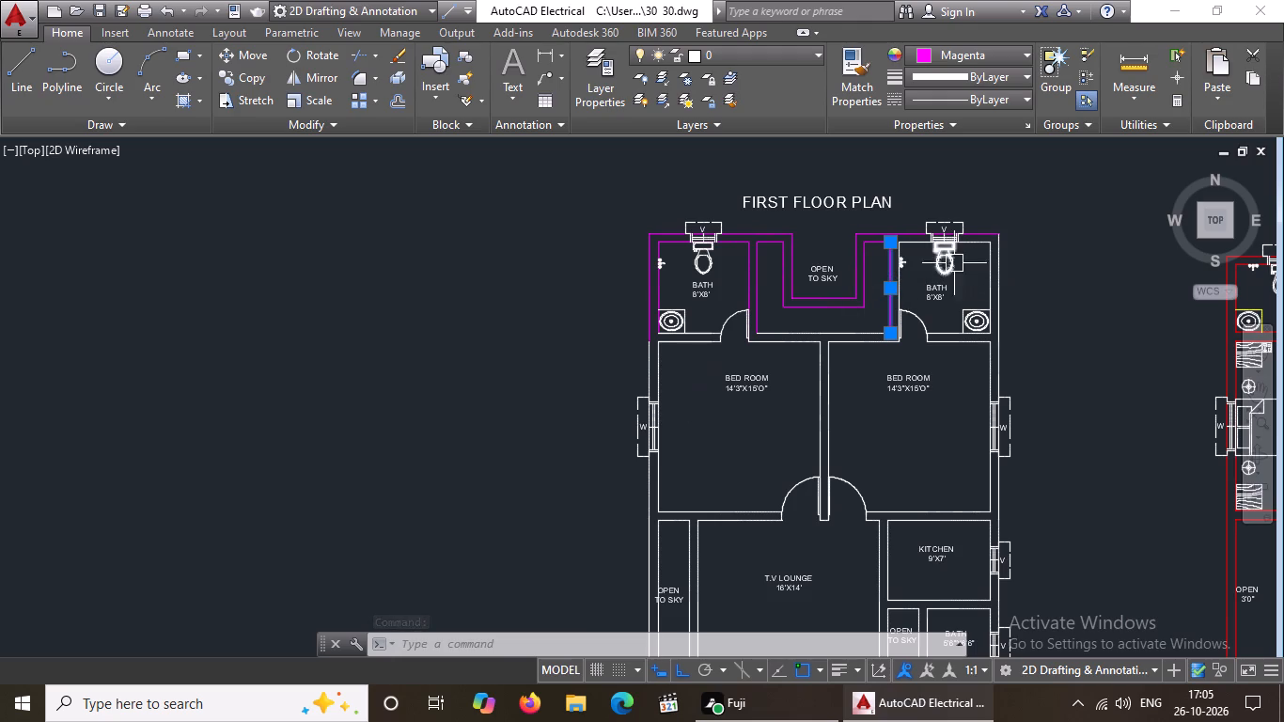
scroll(951, 243, "up", 3)
left_click(730, 385)
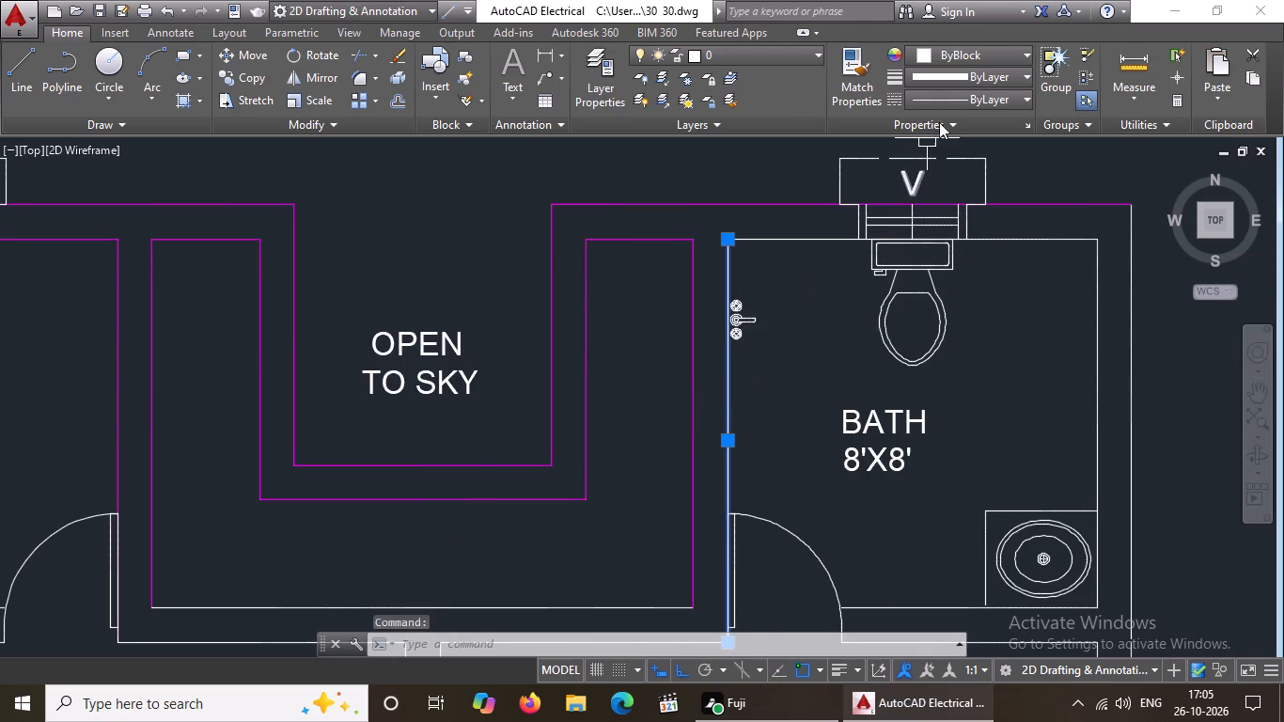
left_click(1007, 52)
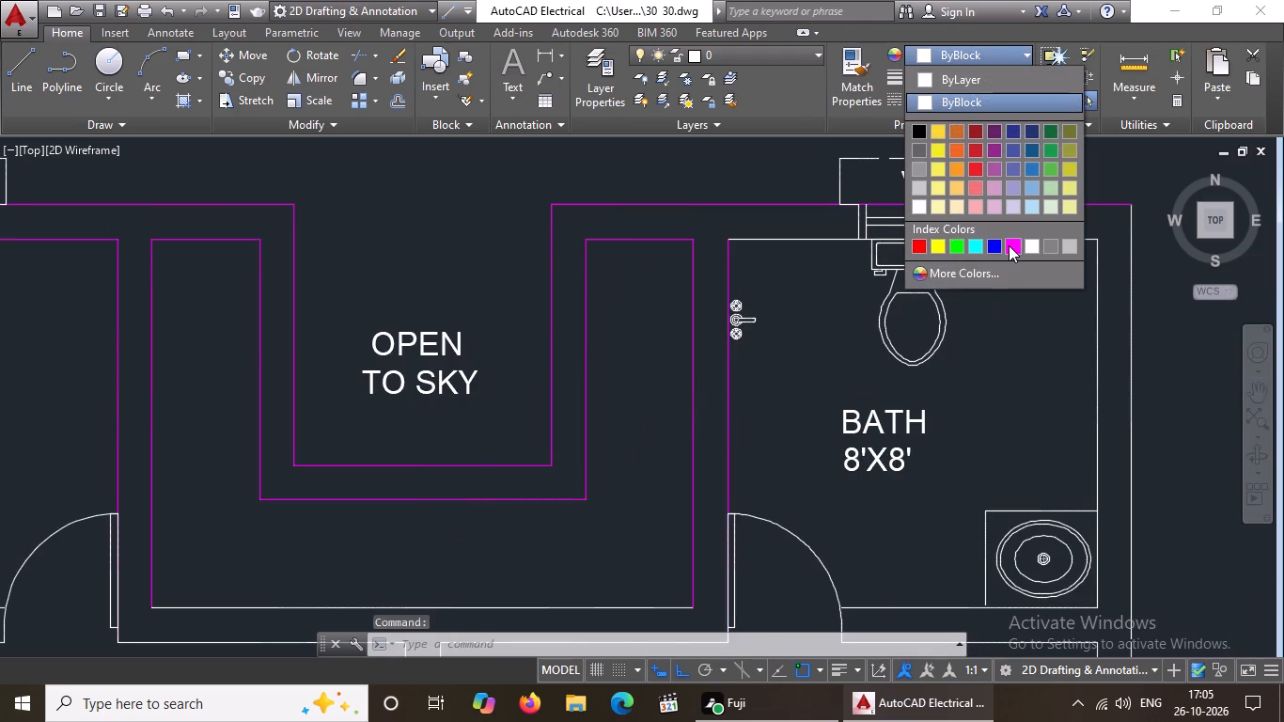
left_click(1009, 245)
Set the north wall's inner face line in the north-east bath to Magenta.
left_click(1005, 236)
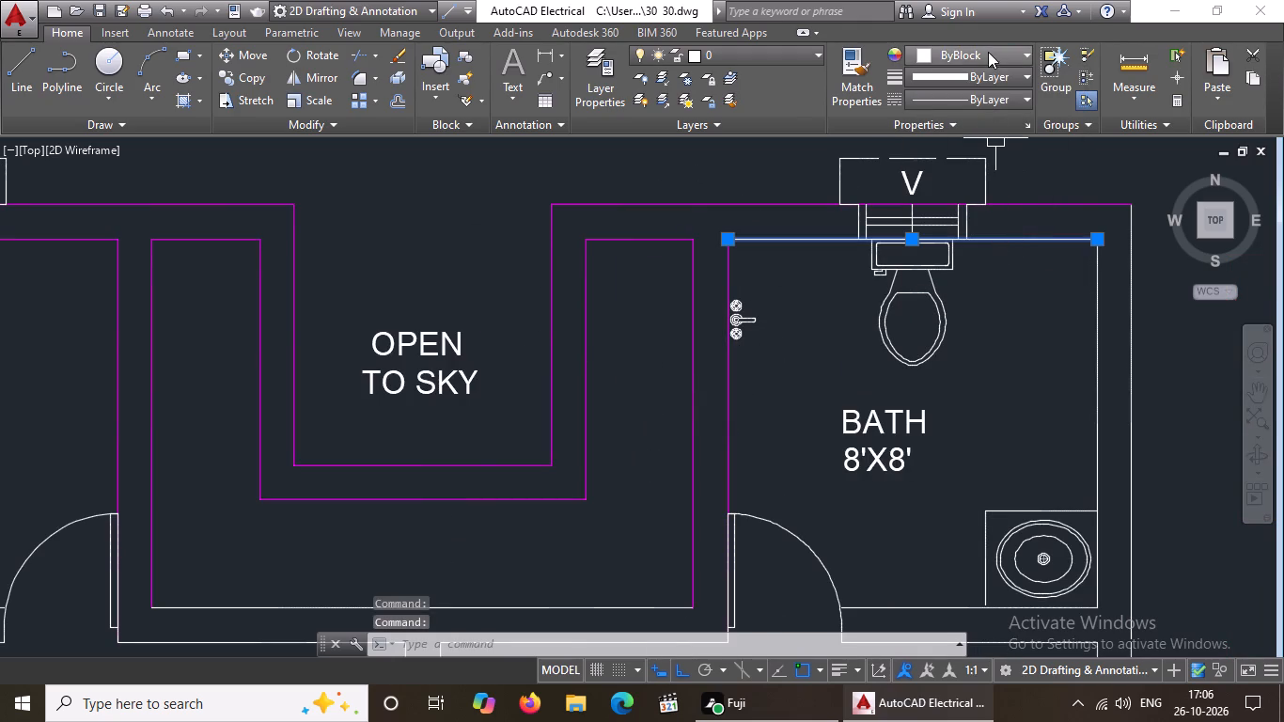
left_click(988, 52)
left_click(1011, 242)
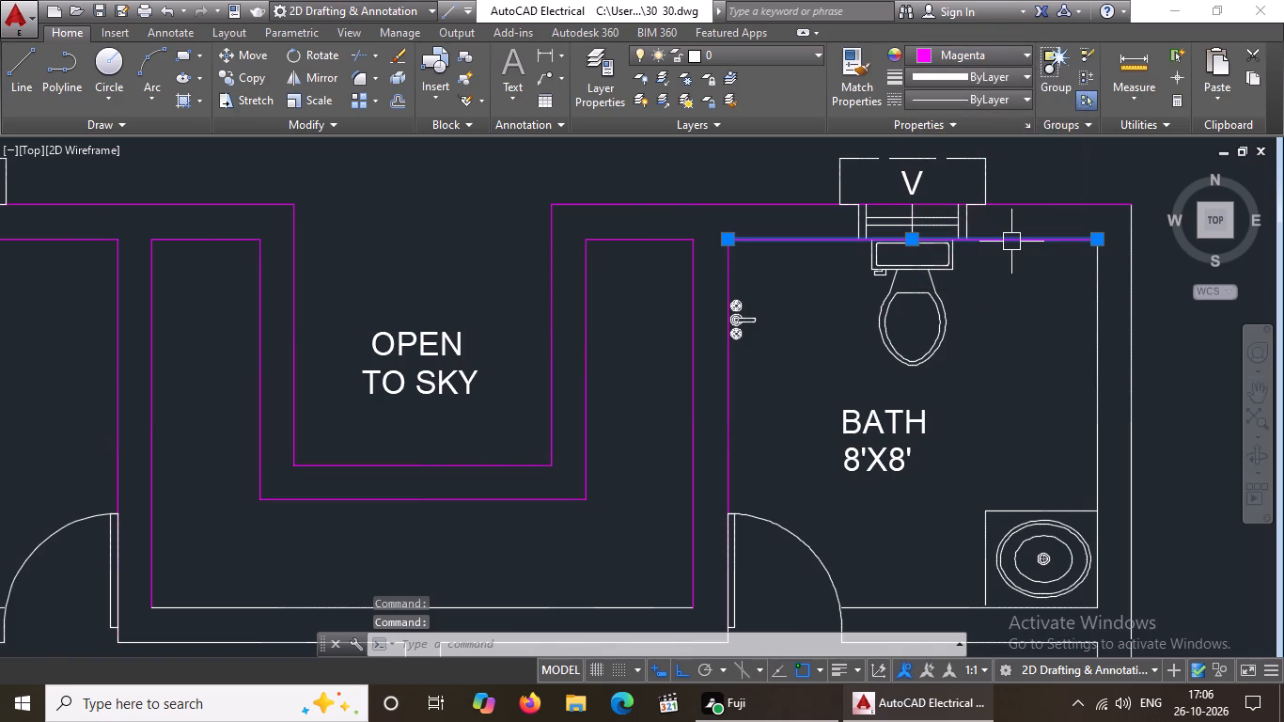
key("Escape")
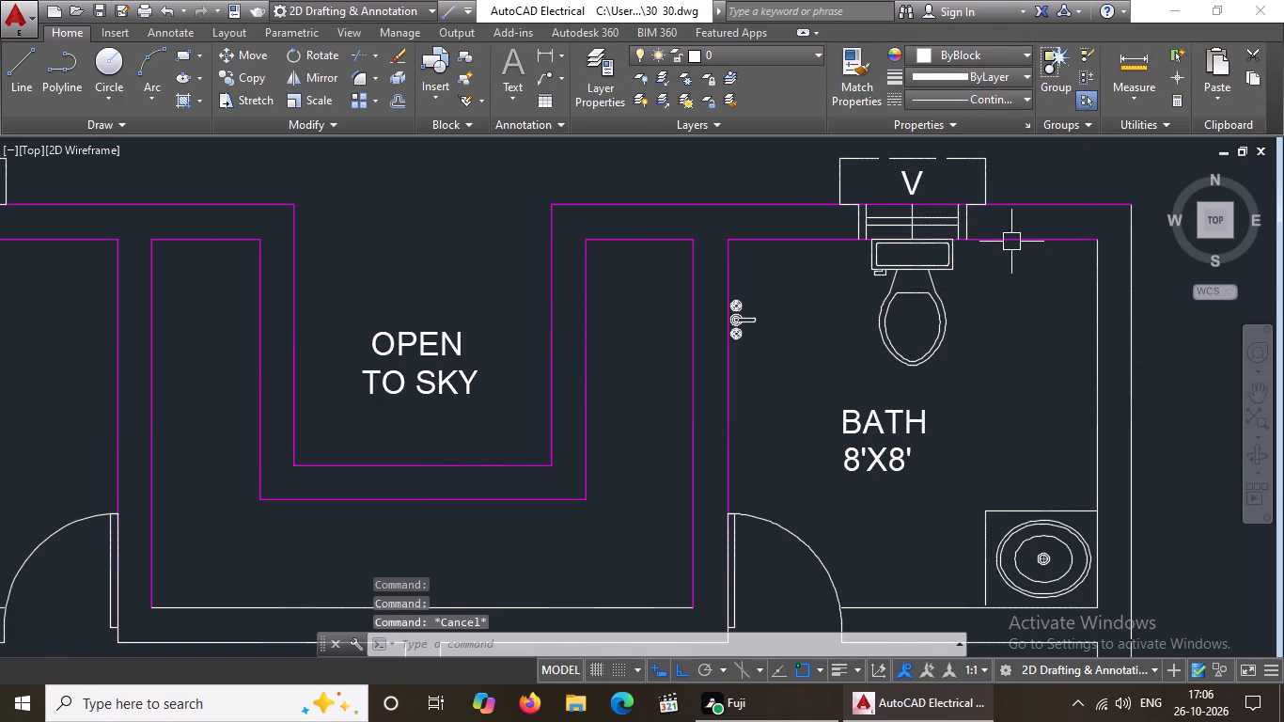
Set the inner and outer lines of the north-east bath's east wall to Magenta.
left_click(1088, 340)
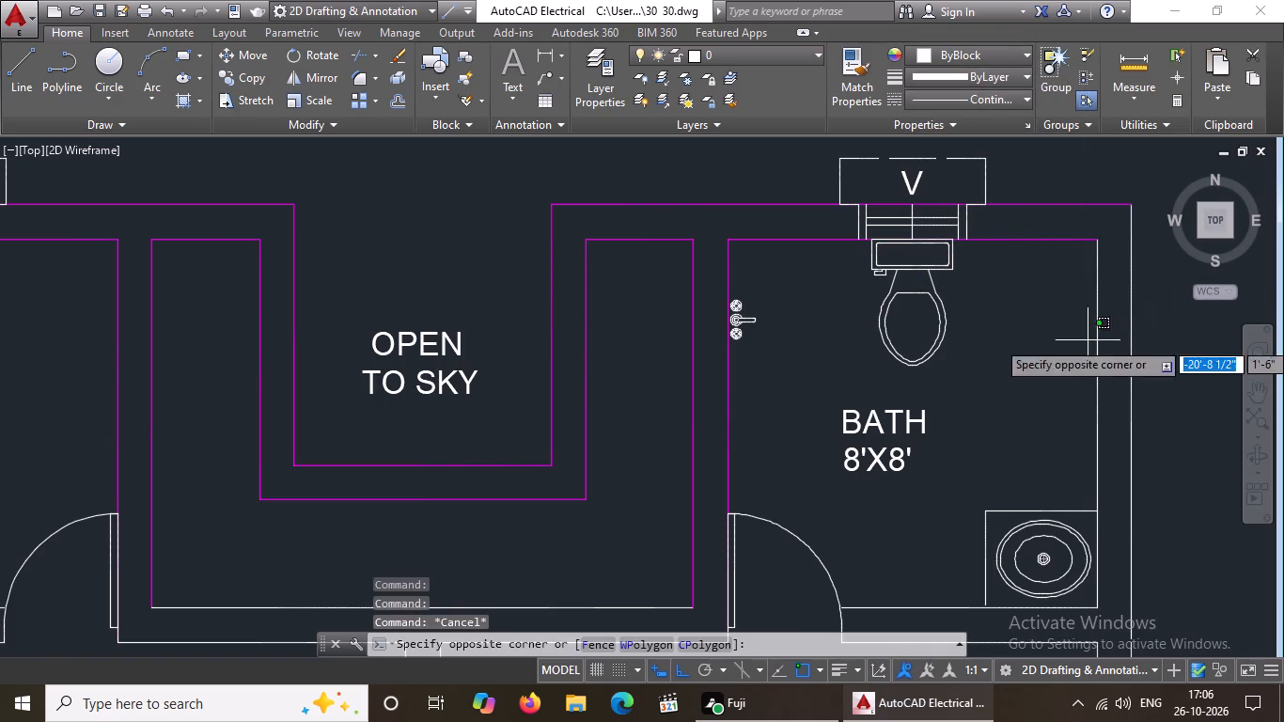
left_click(1101, 326)
left_click(1098, 336)
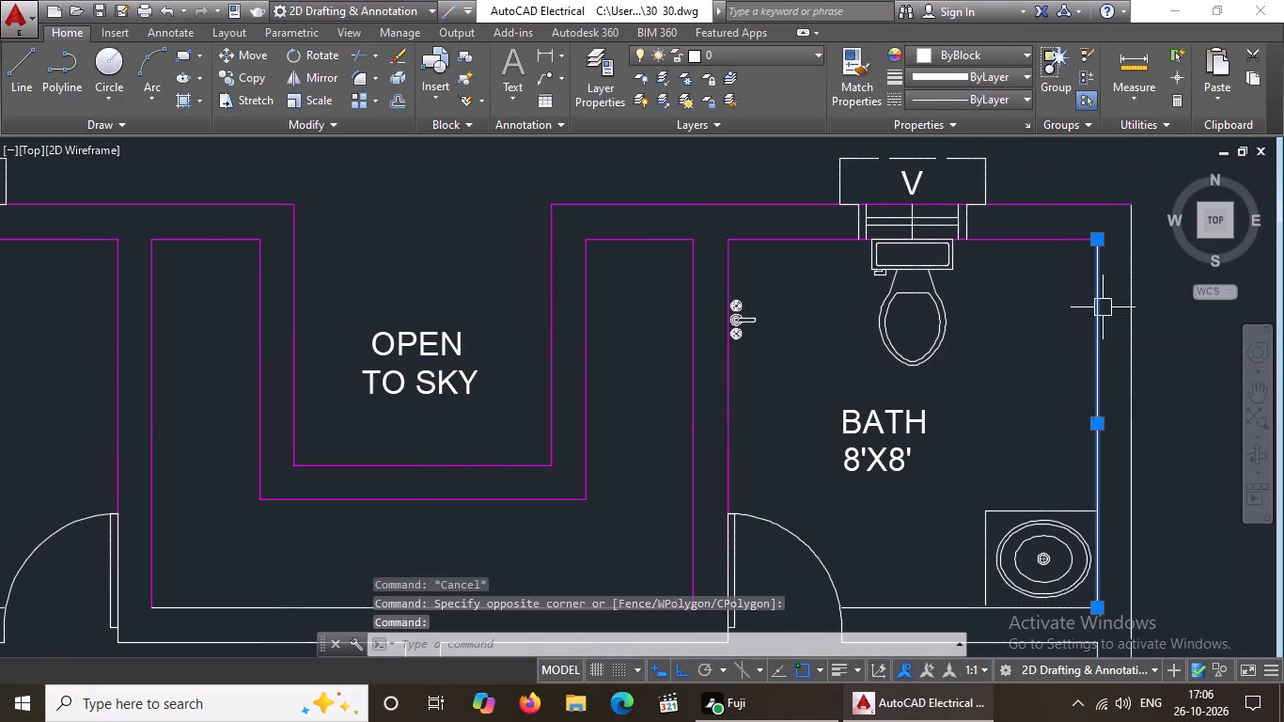
left_click(1005, 52)
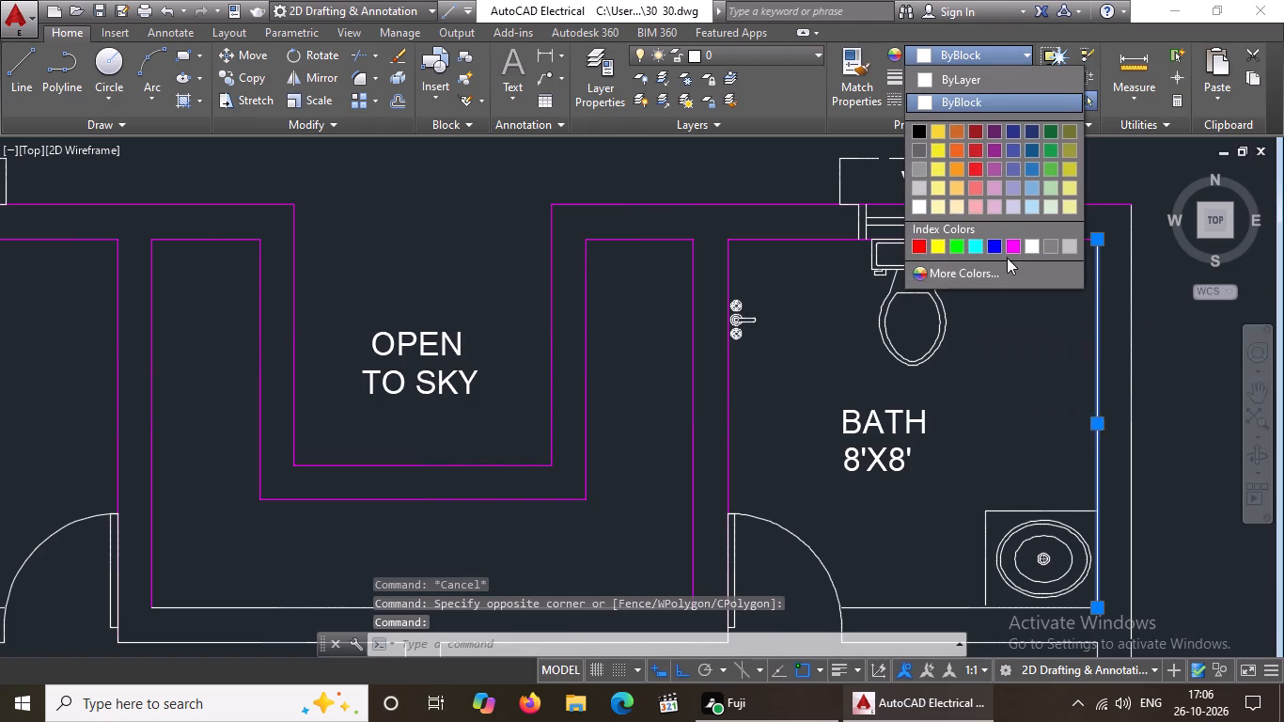
left_click(1010, 241)
key("Escape")
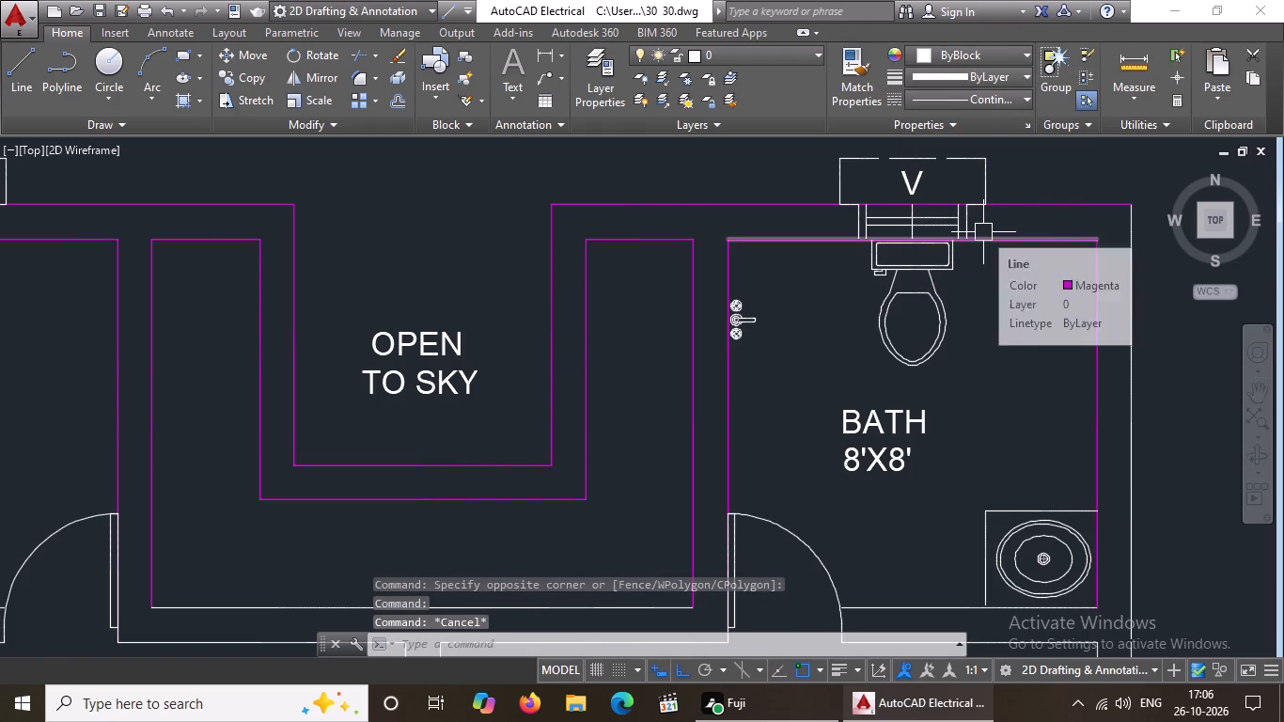
scroll(988, 231, "down", 3)
scroll(1009, 273, "up", 3)
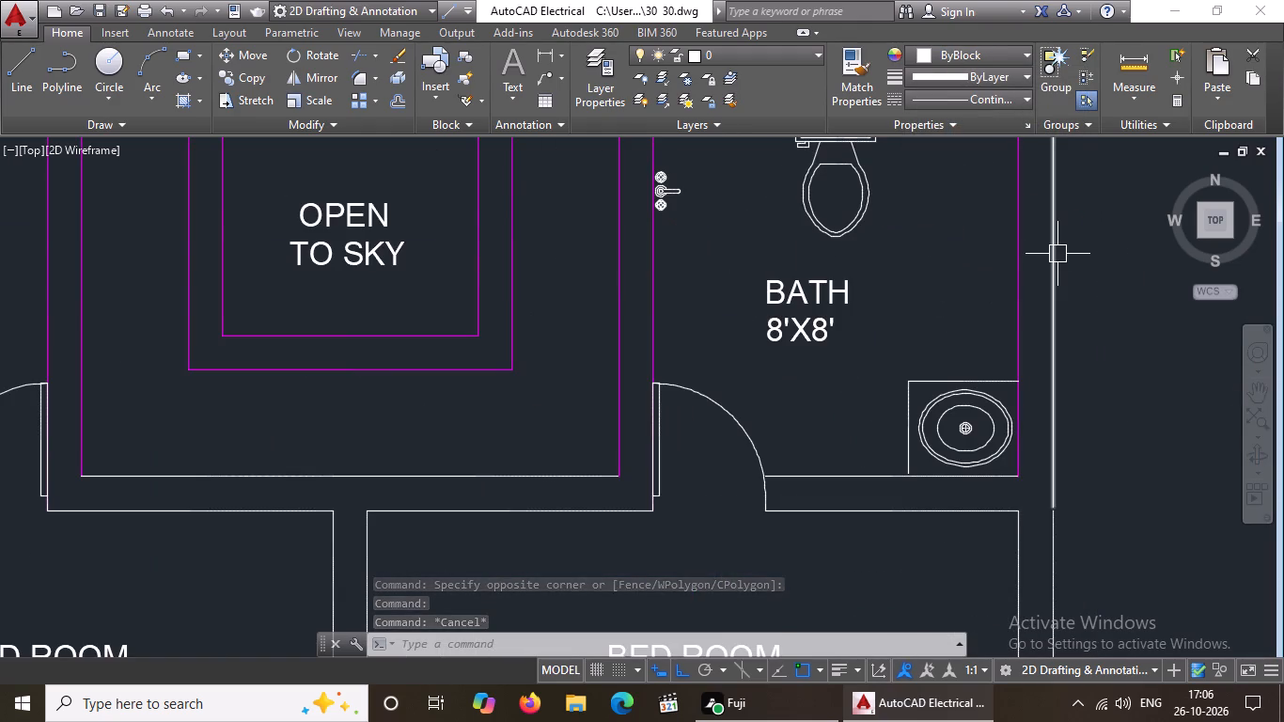
left_click(1057, 254)
left_click(967, 56)
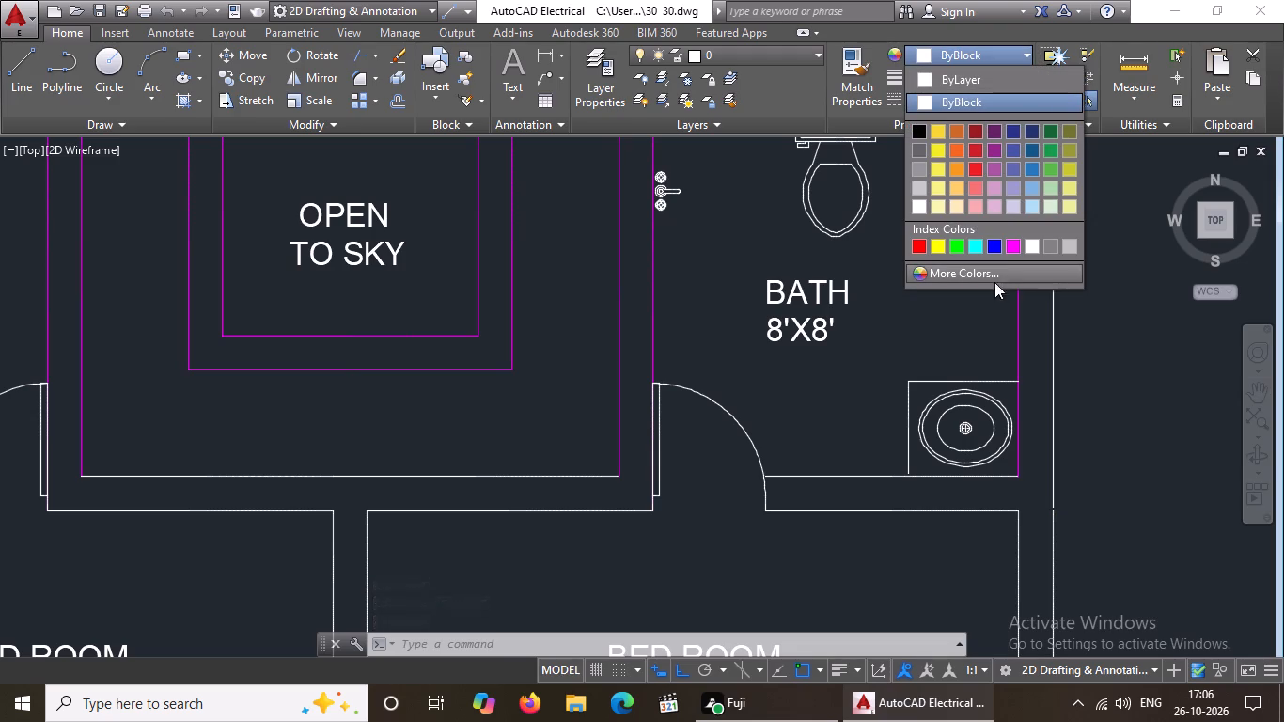
left_click(1012, 243)
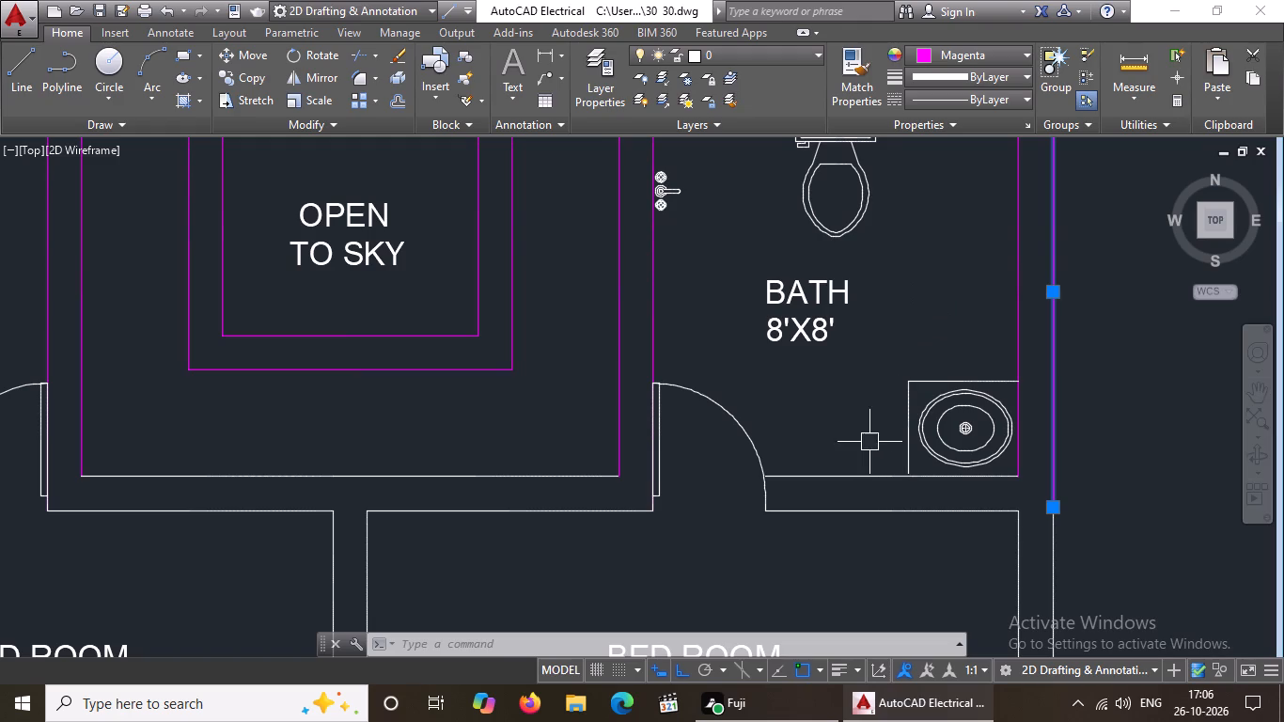
Set both face lines of the north-east bath's south wall, east of its door, to Magenta.
left_click(854, 476)
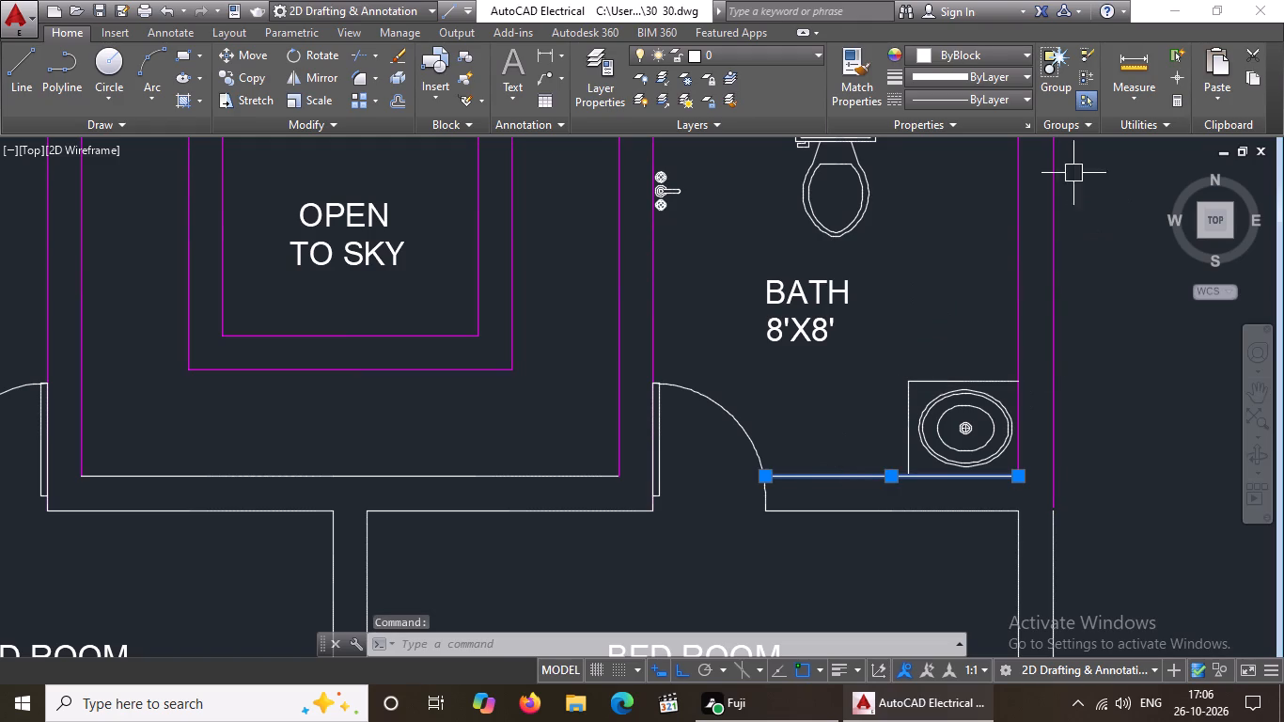
left_click(1005, 48)
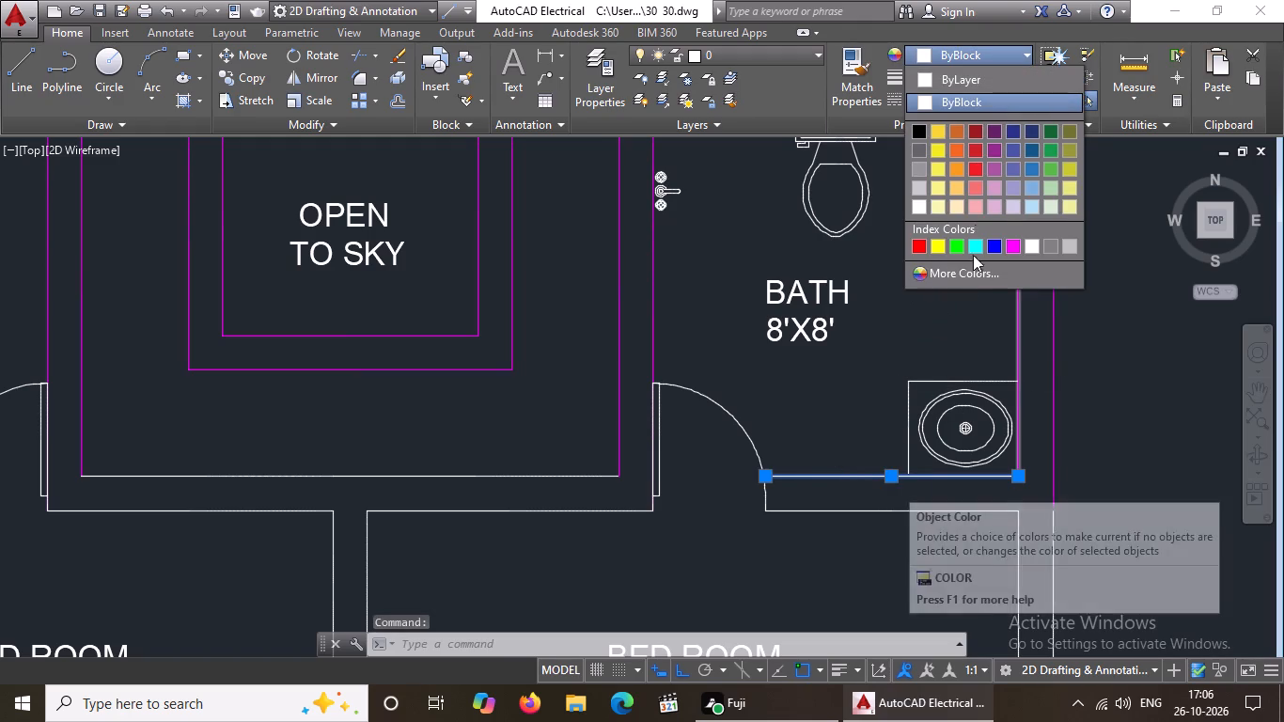
left_click(1012, 245)
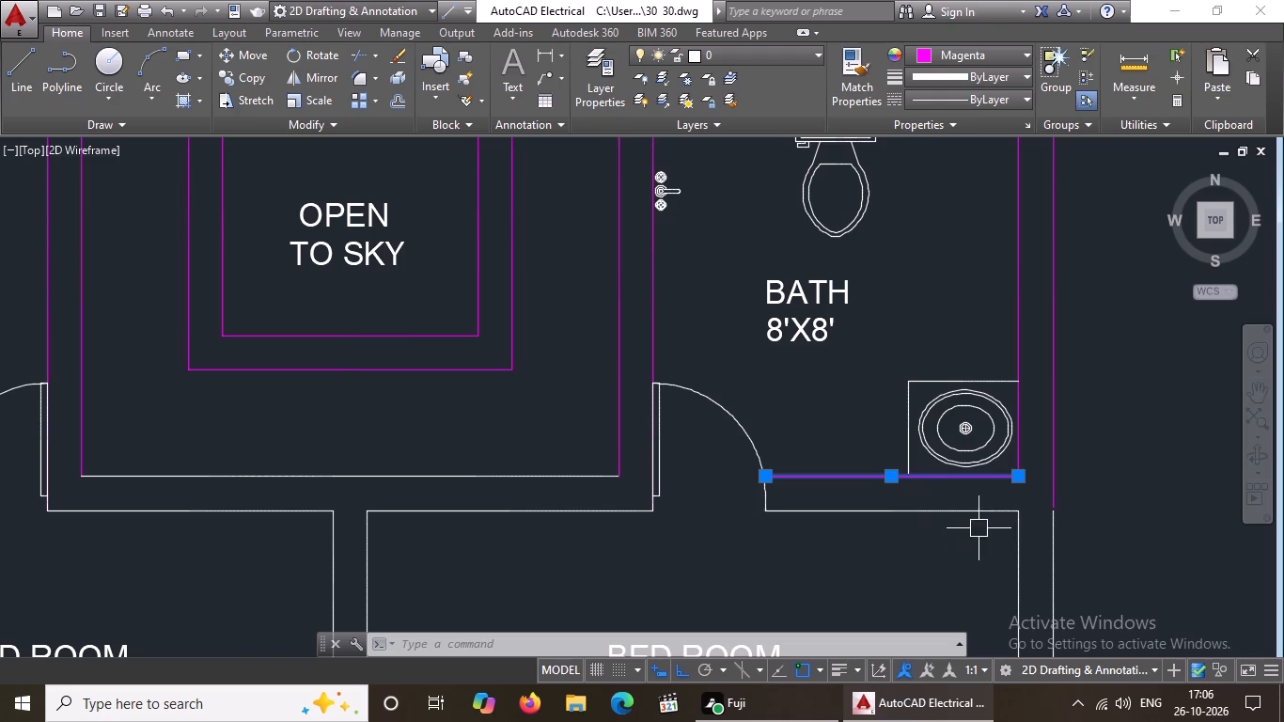
left_click(945, 514)
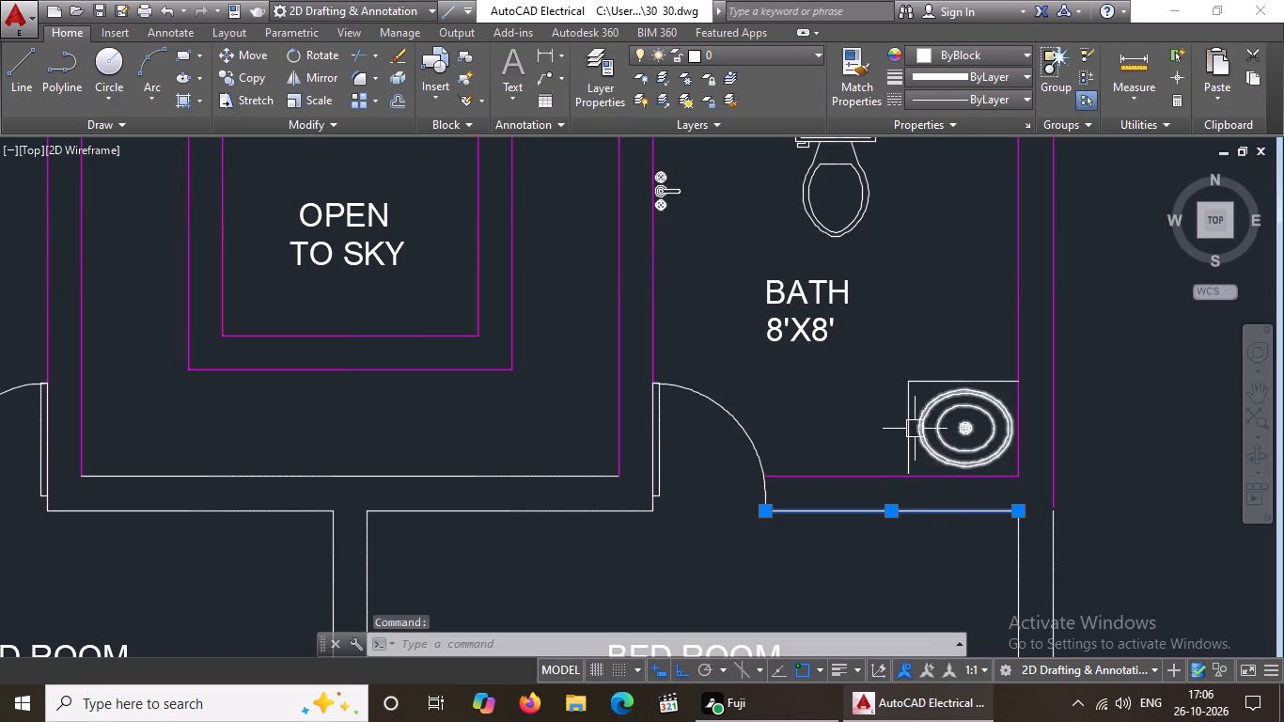
left_click(1010, 49)
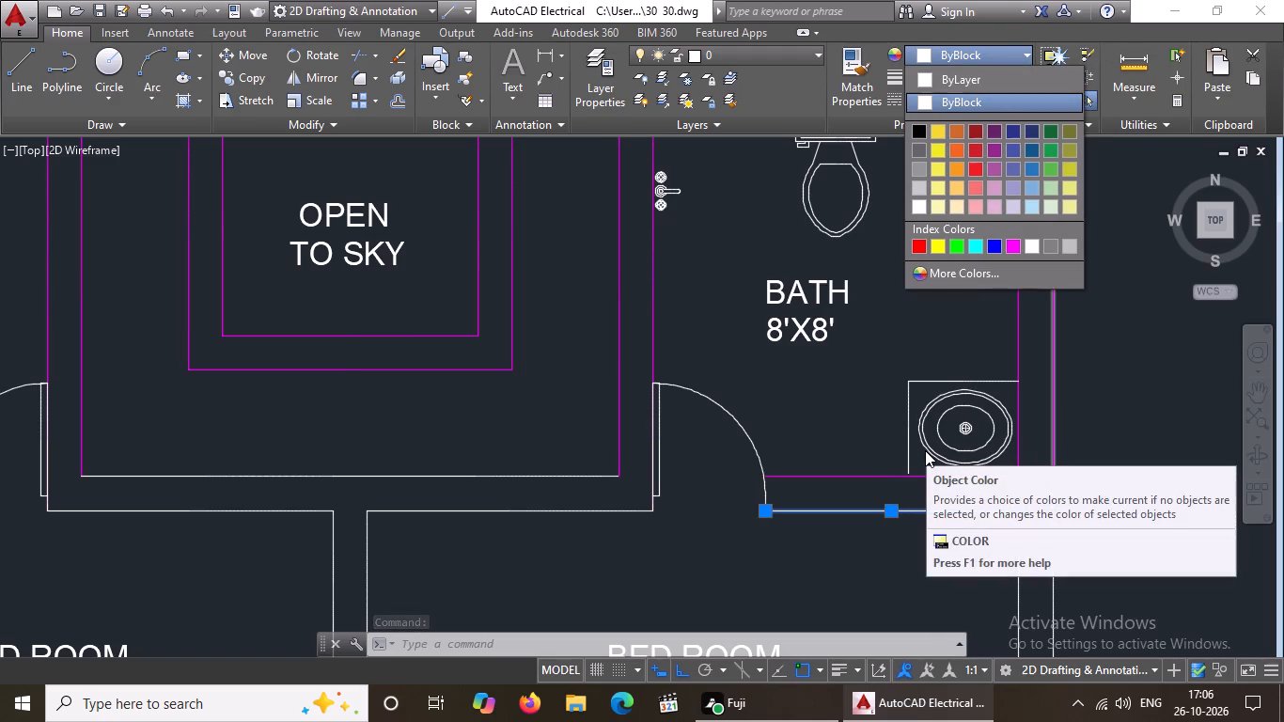
left_click(1010, 247)
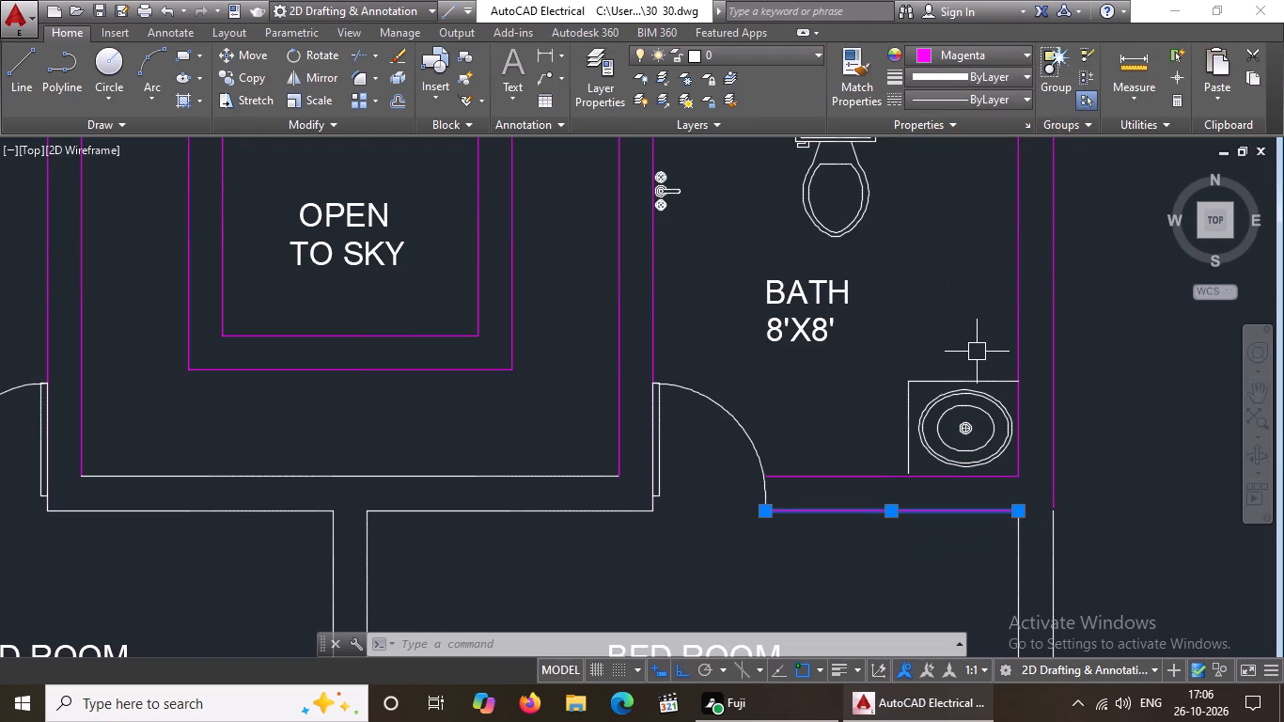
key("Escape")
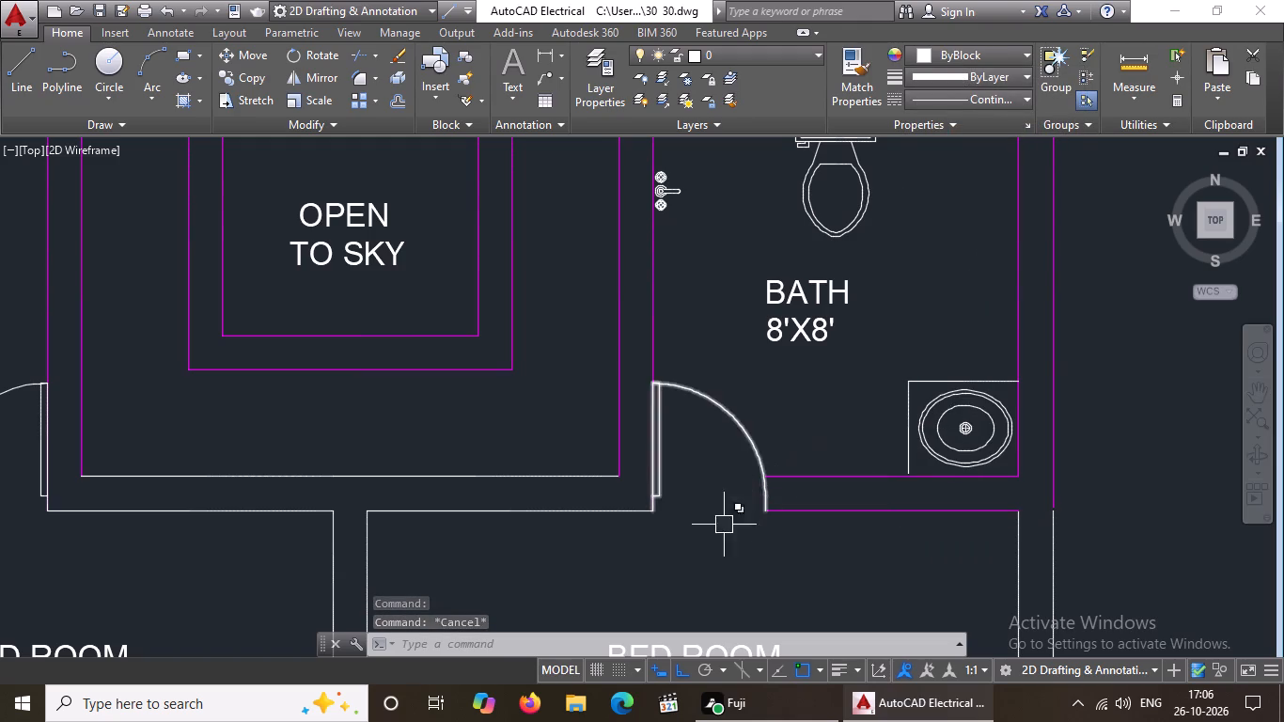
Set both segments of the wall face line directly south of the open-to-sky recess, between the two baths, to Magenta.
left_click(550, 479)
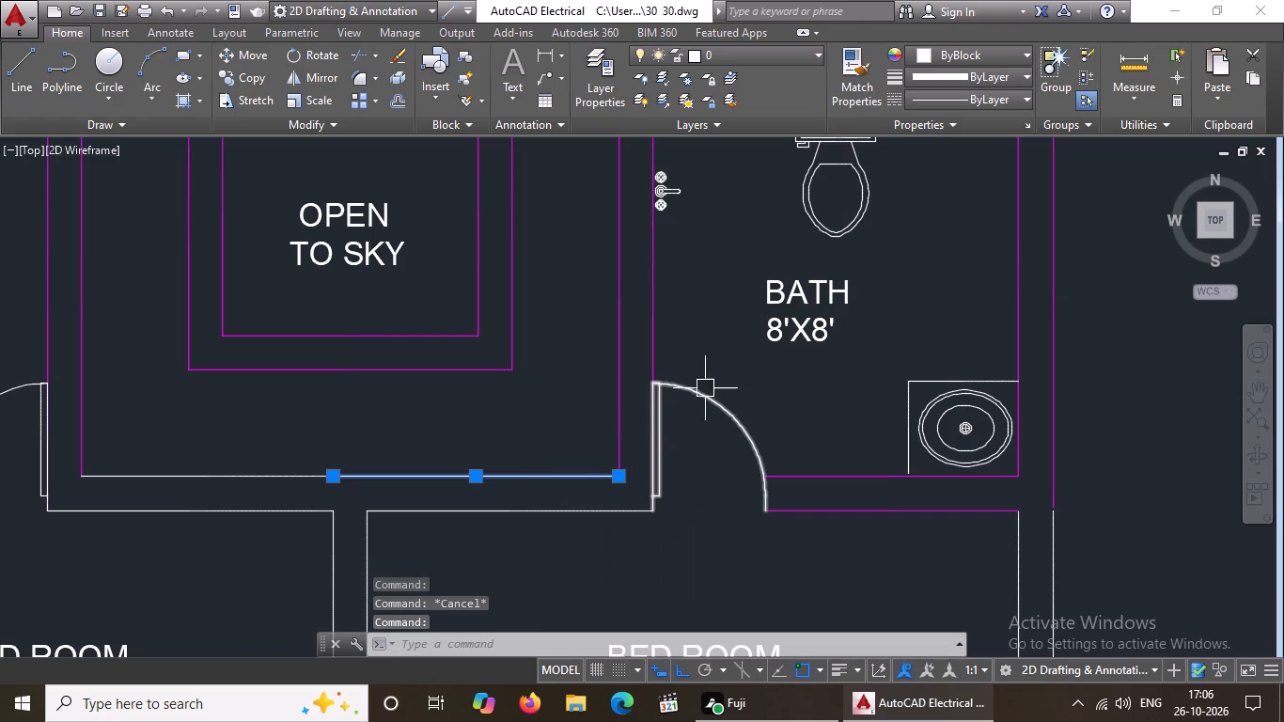
left_click(1005, 58)
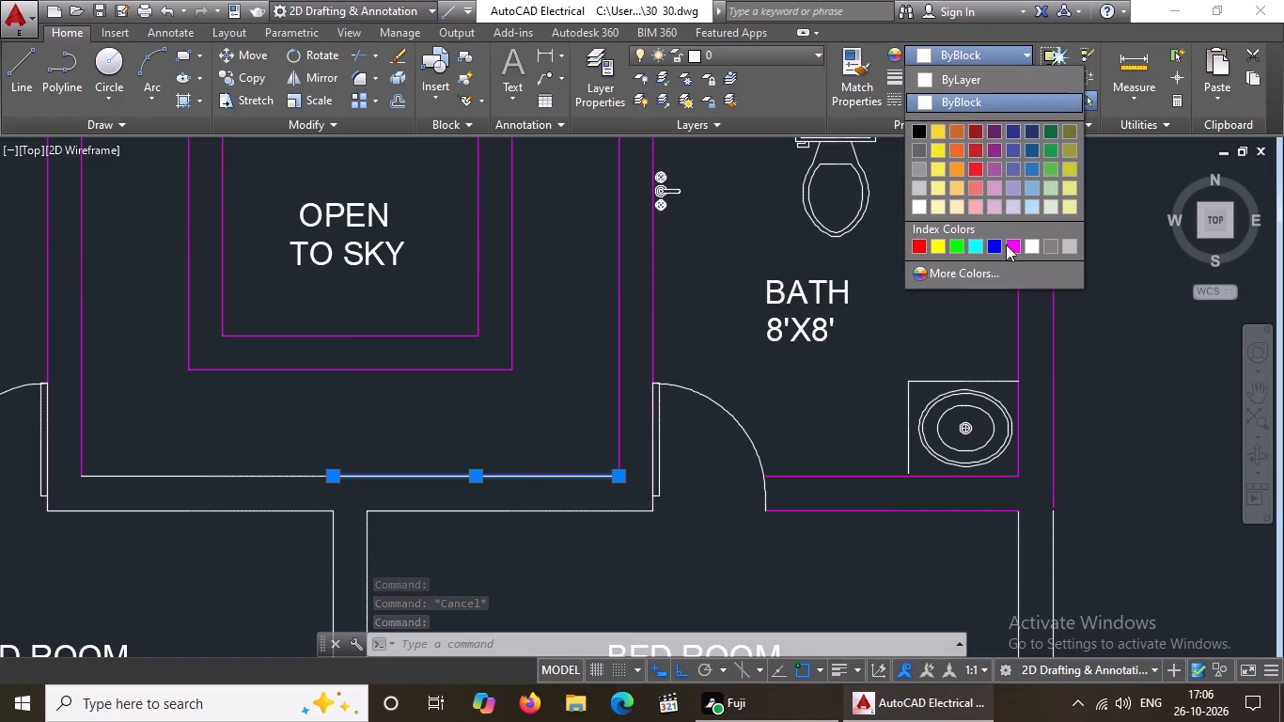
left_click(1013, 243)
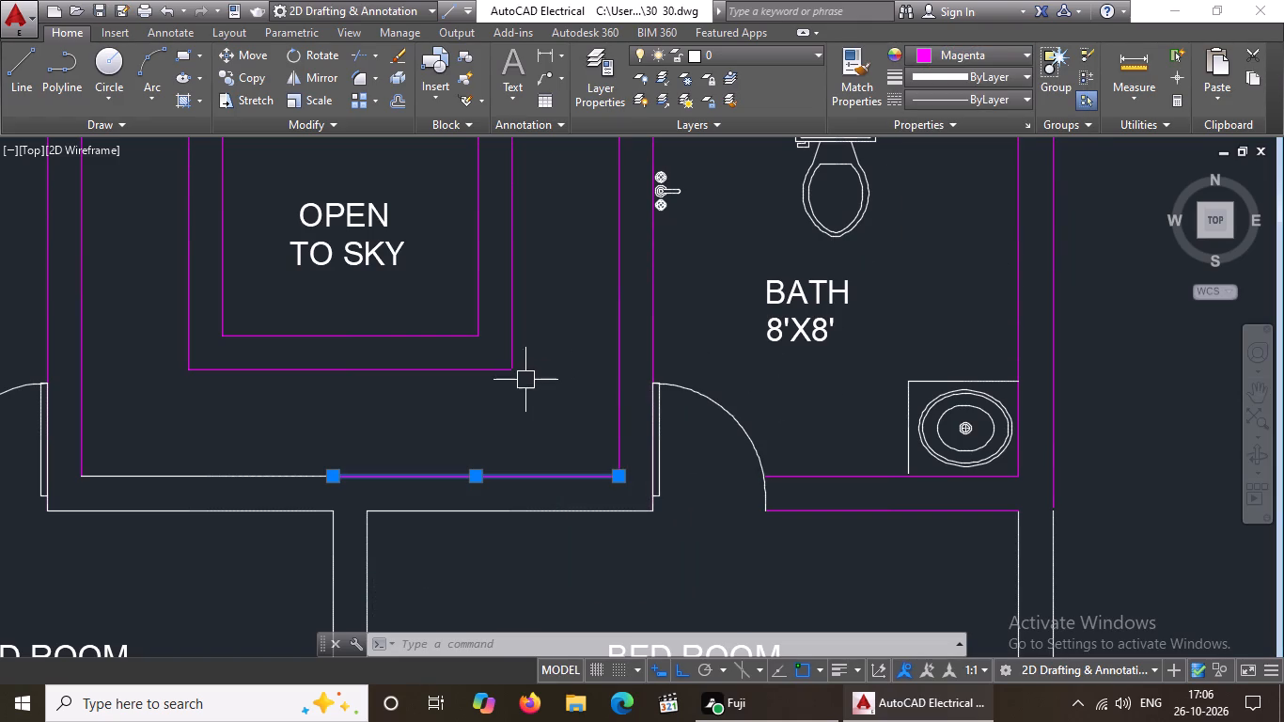
left_click(261, 479)
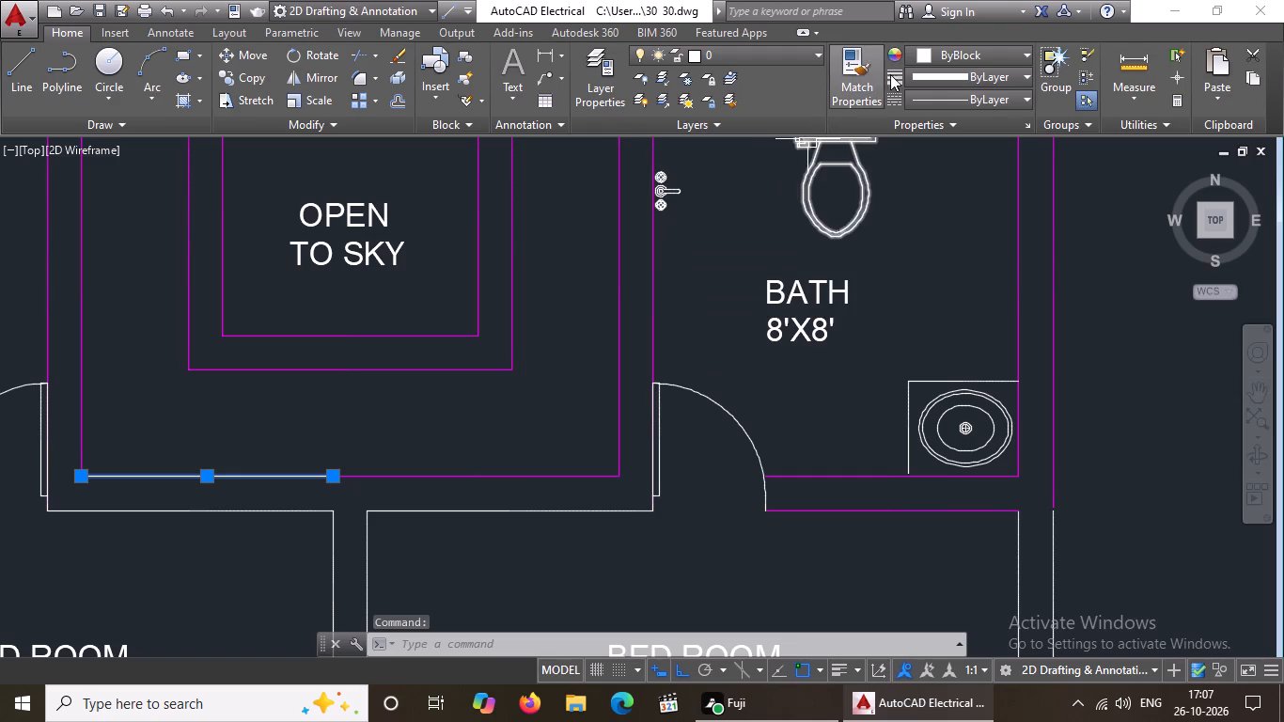
left_click(933, 49)
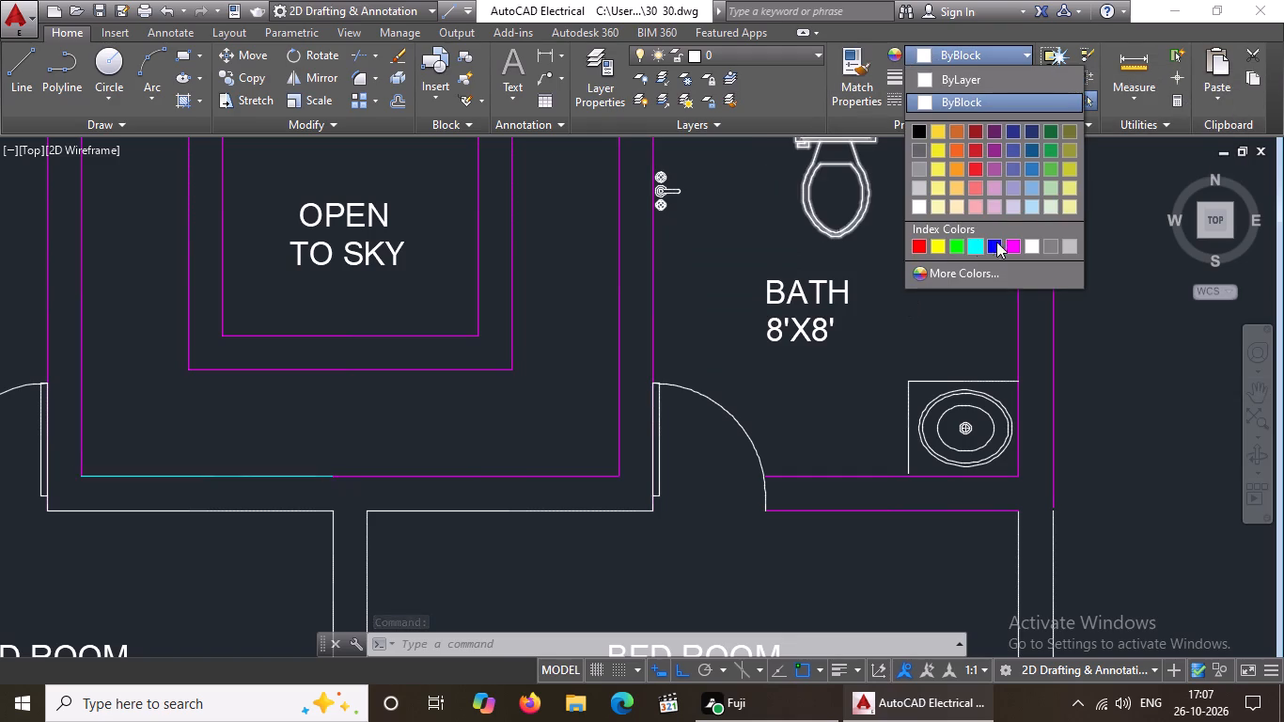
left_click(1012, 243)
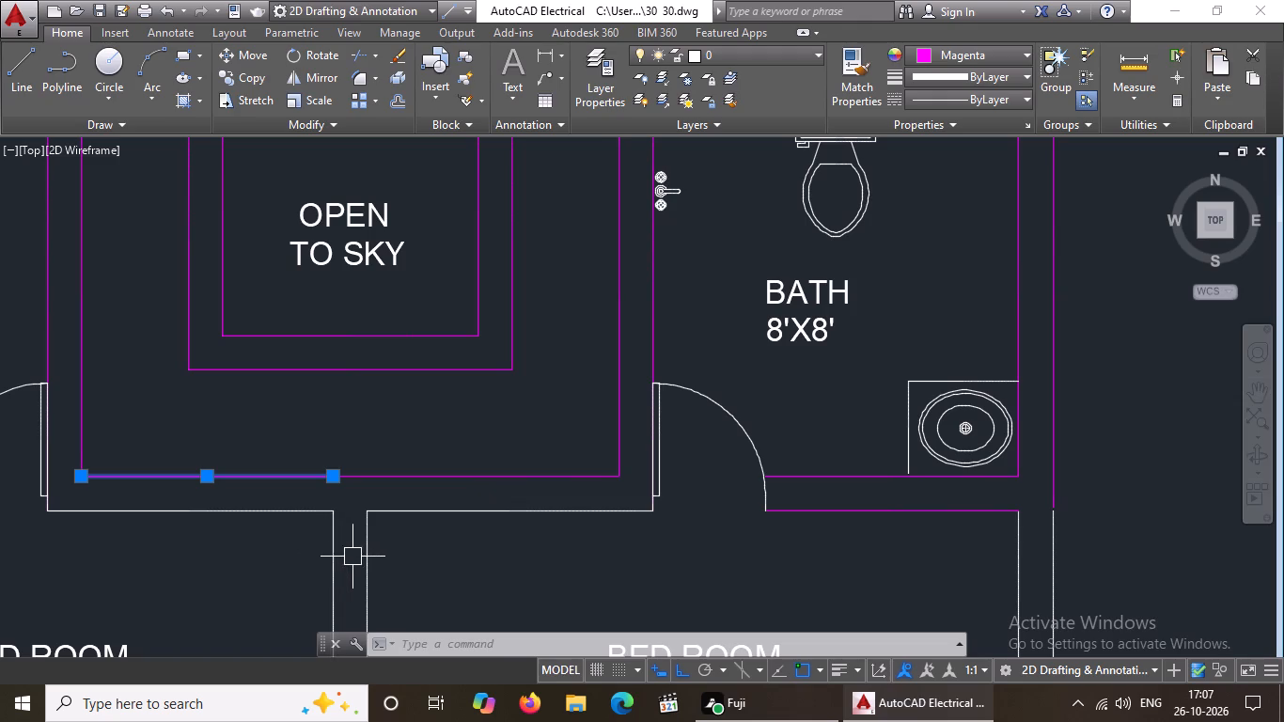
scroll(536, 482, "down", 1)
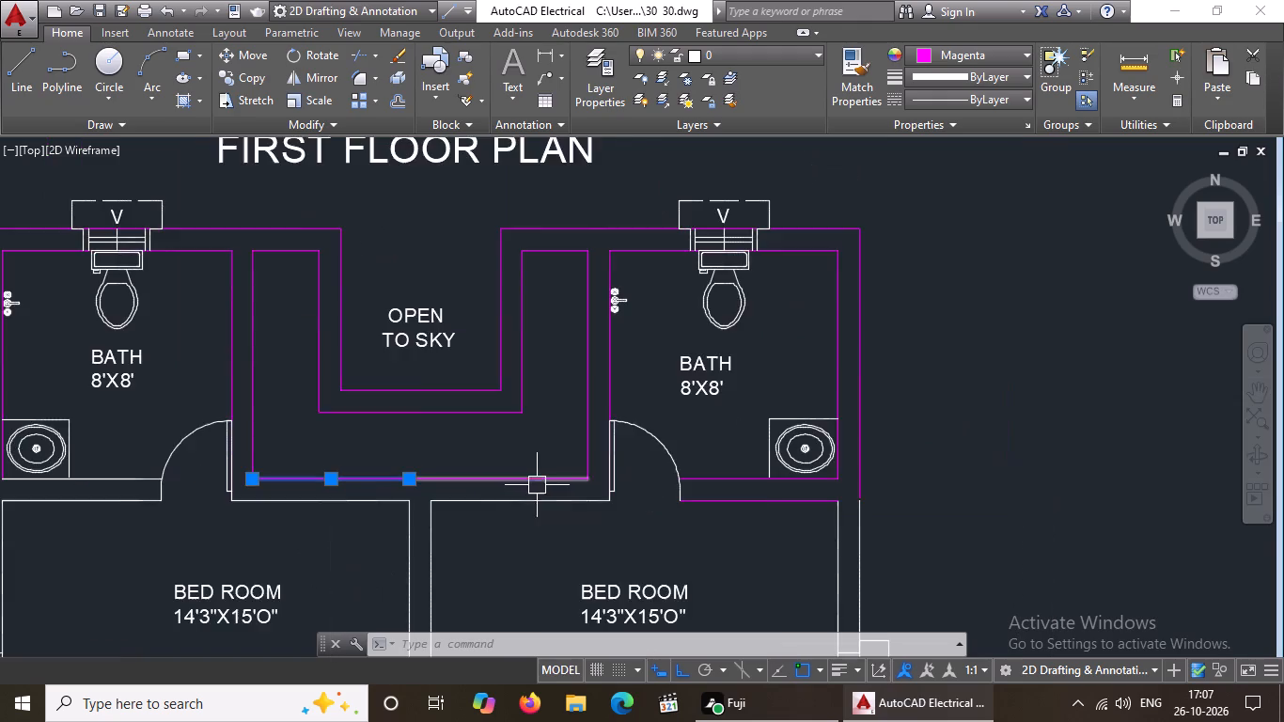
scroll(505, 494, "down", 1)
scroll(213, 479, "up", 2)
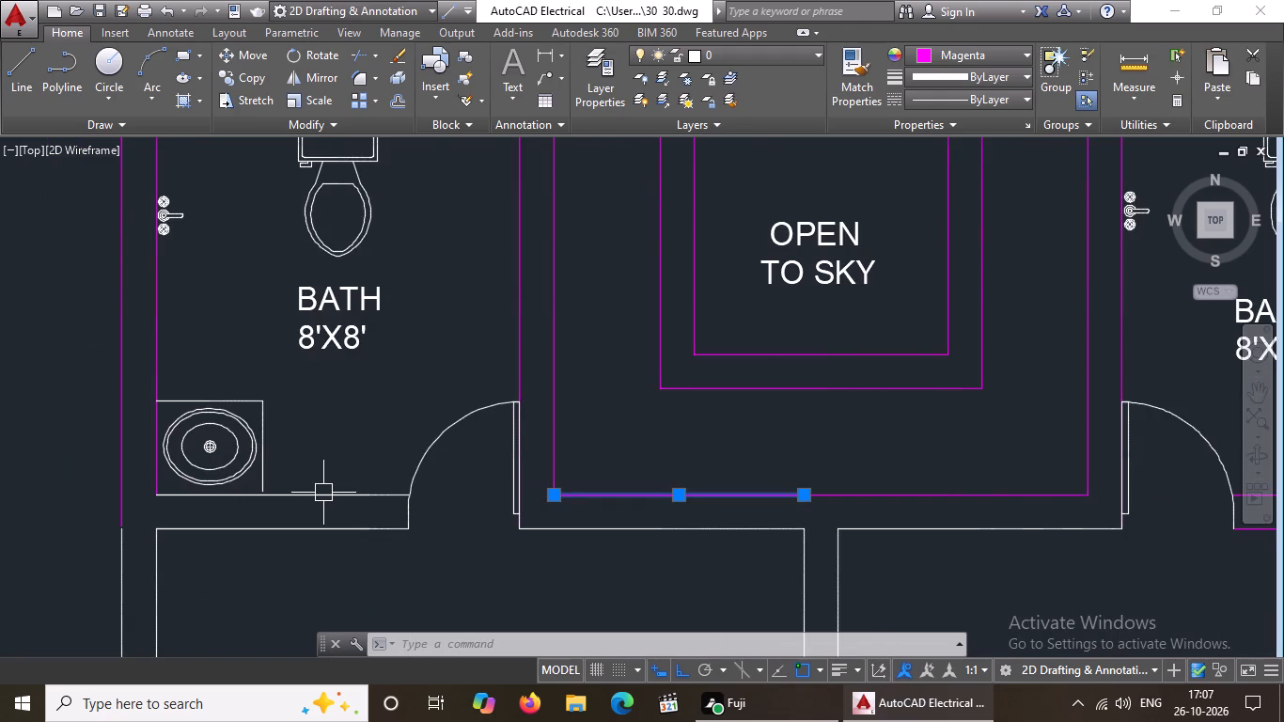
key("Escape")
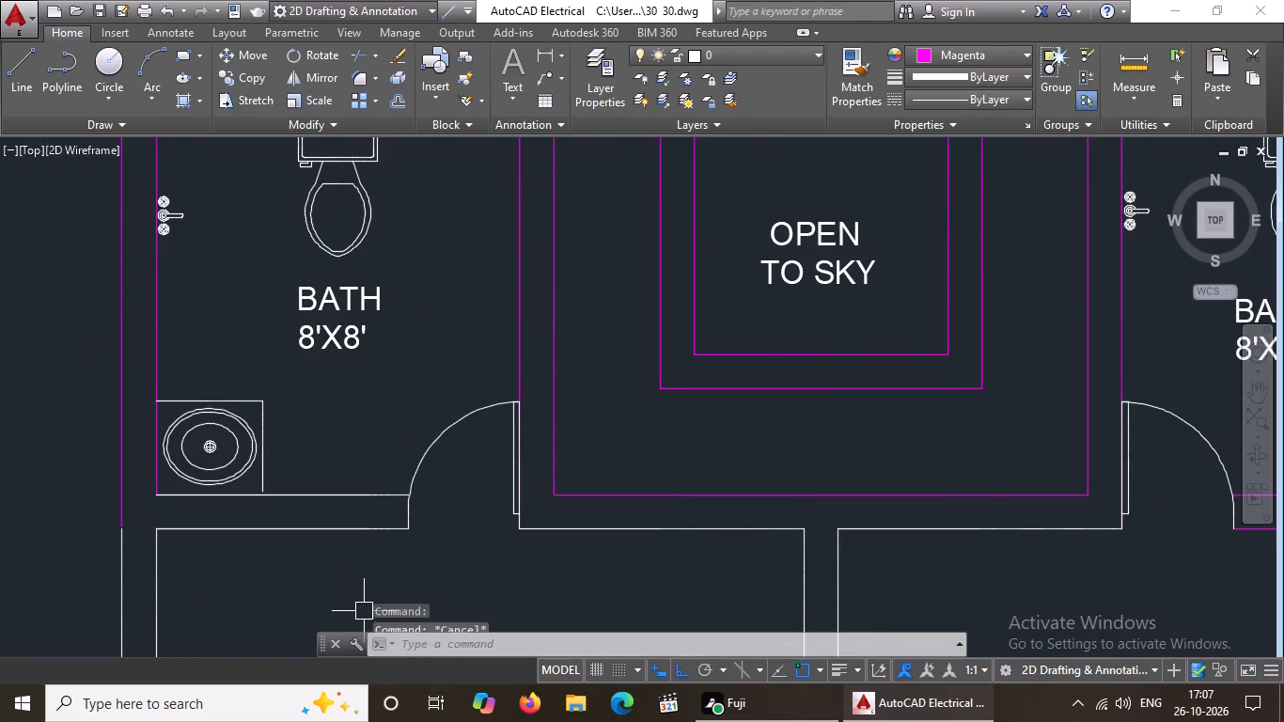
Extend the east edge of the north-west bath's washbasin counter down to the bath's south wall line.
type("EX")
key("space")
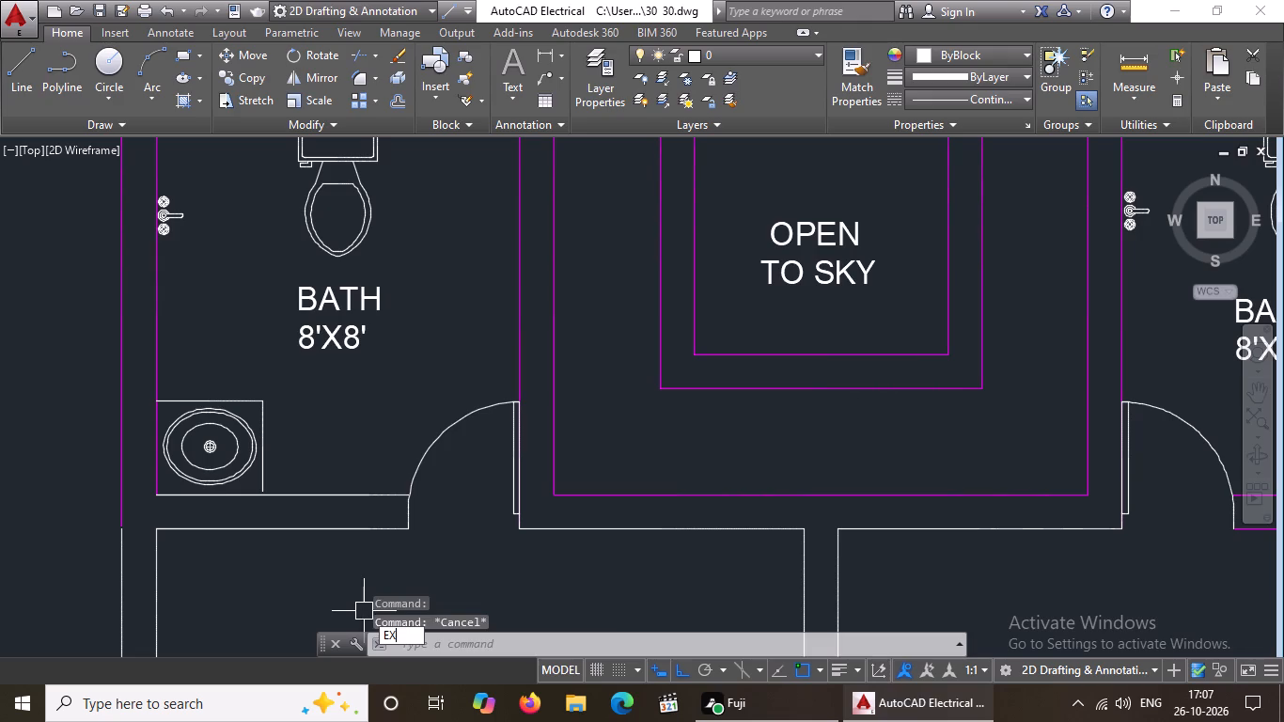
key("space")
scroll(290, 468, "up", 3)
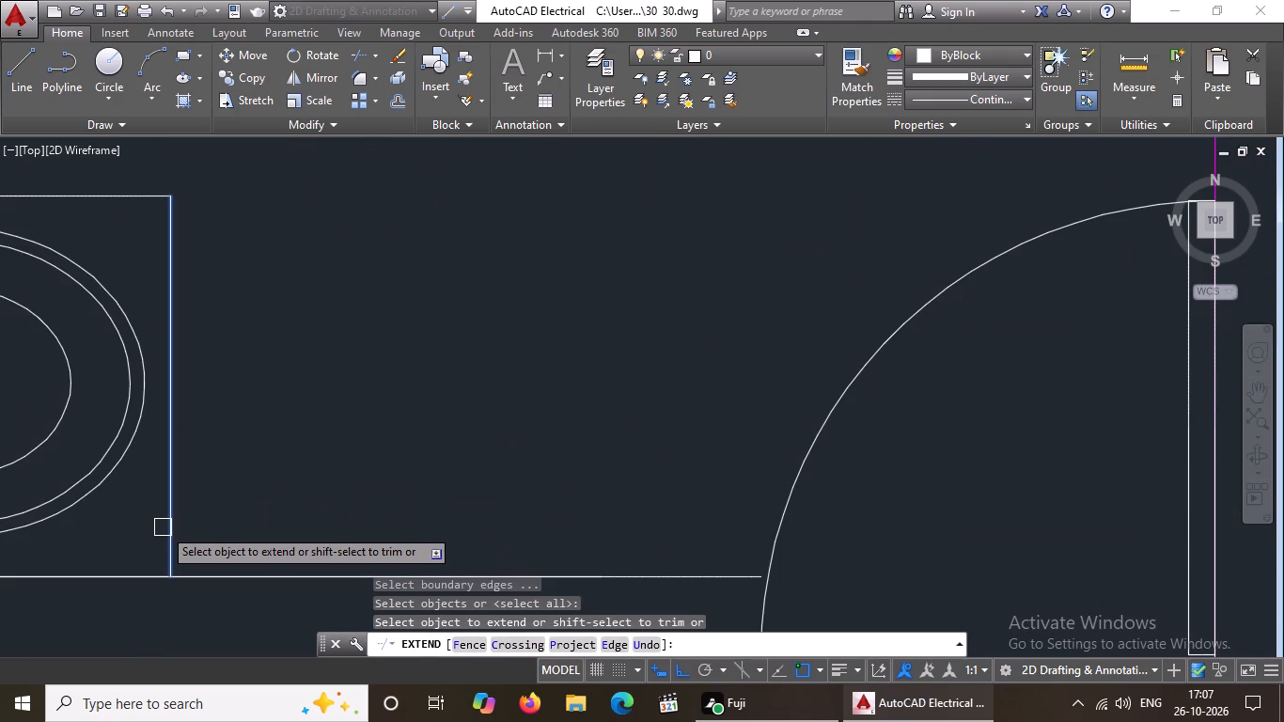
left_click(163, 527)
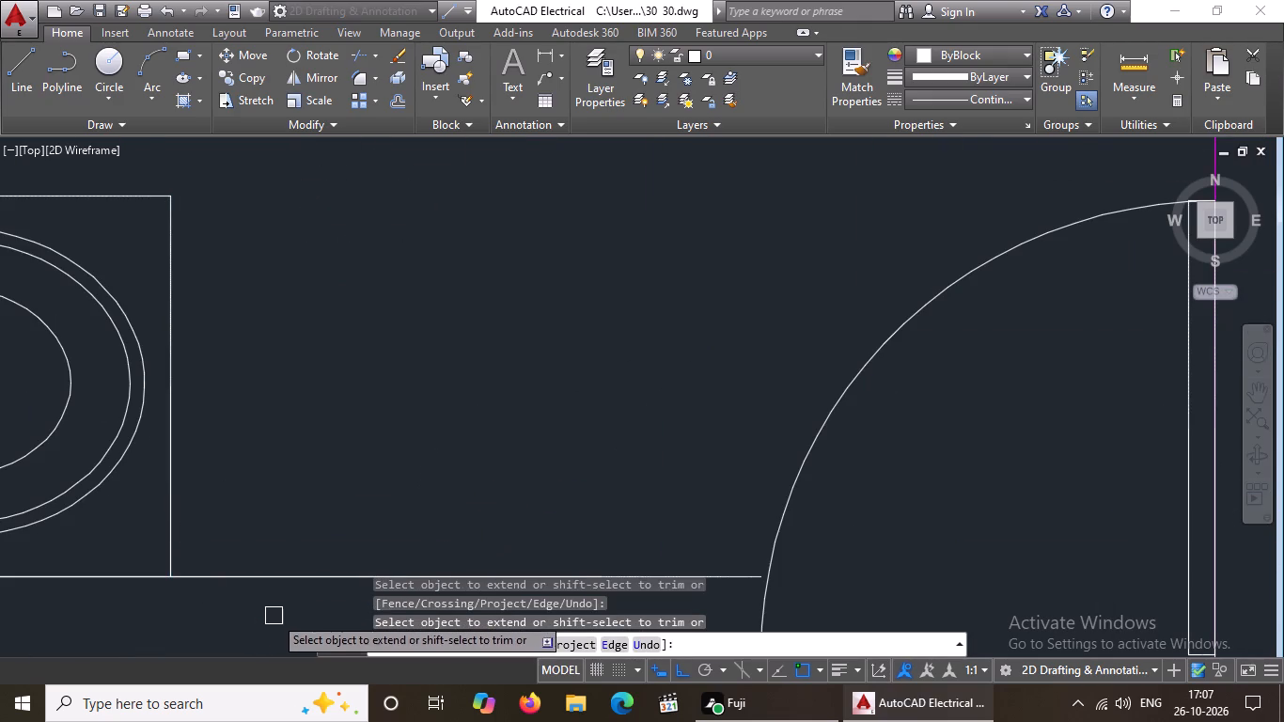
key("Escape")
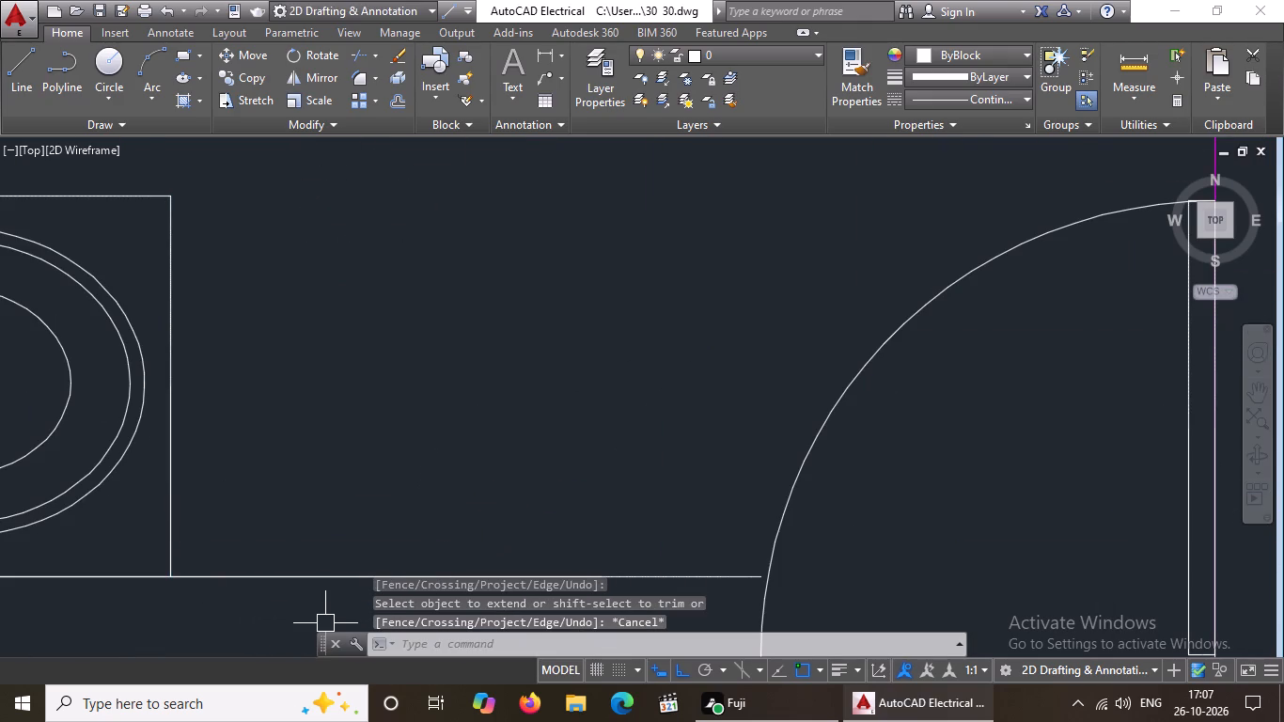
Set both face lines of the north-west bath's south wall, west of its door, to Magenta.
scroll(264, 569, "down", 2)
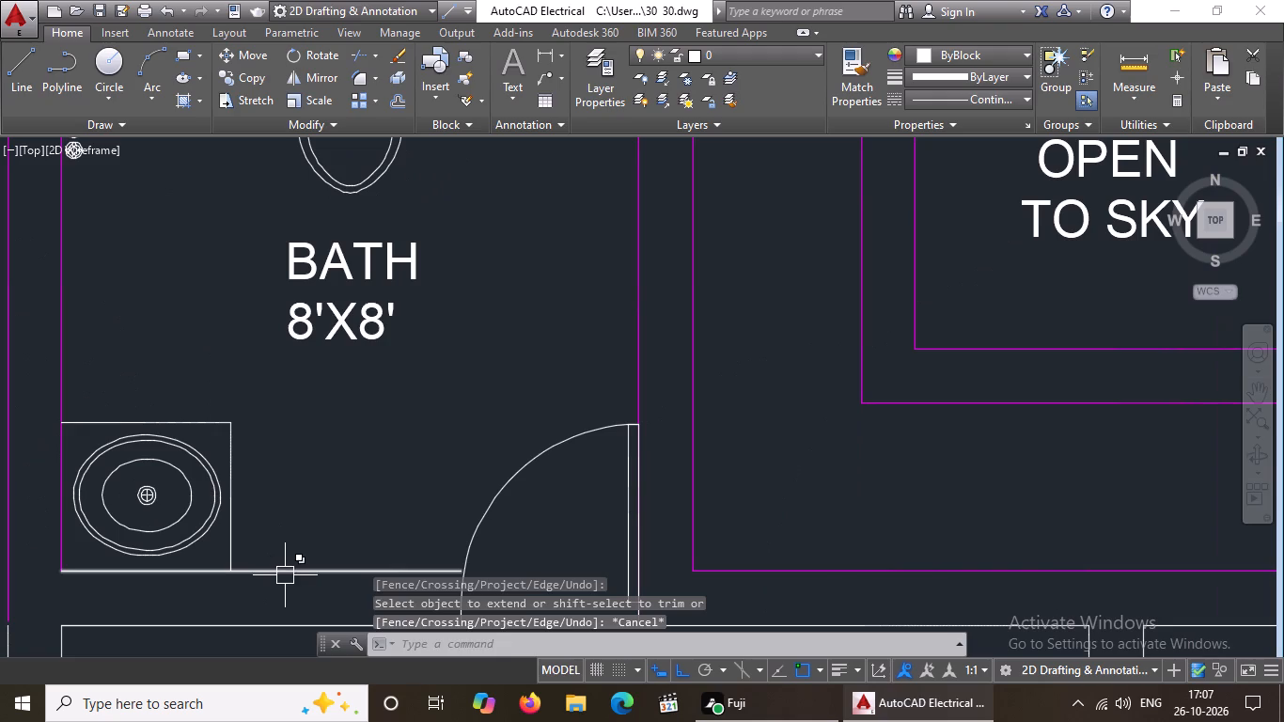
left_click(285, 575)
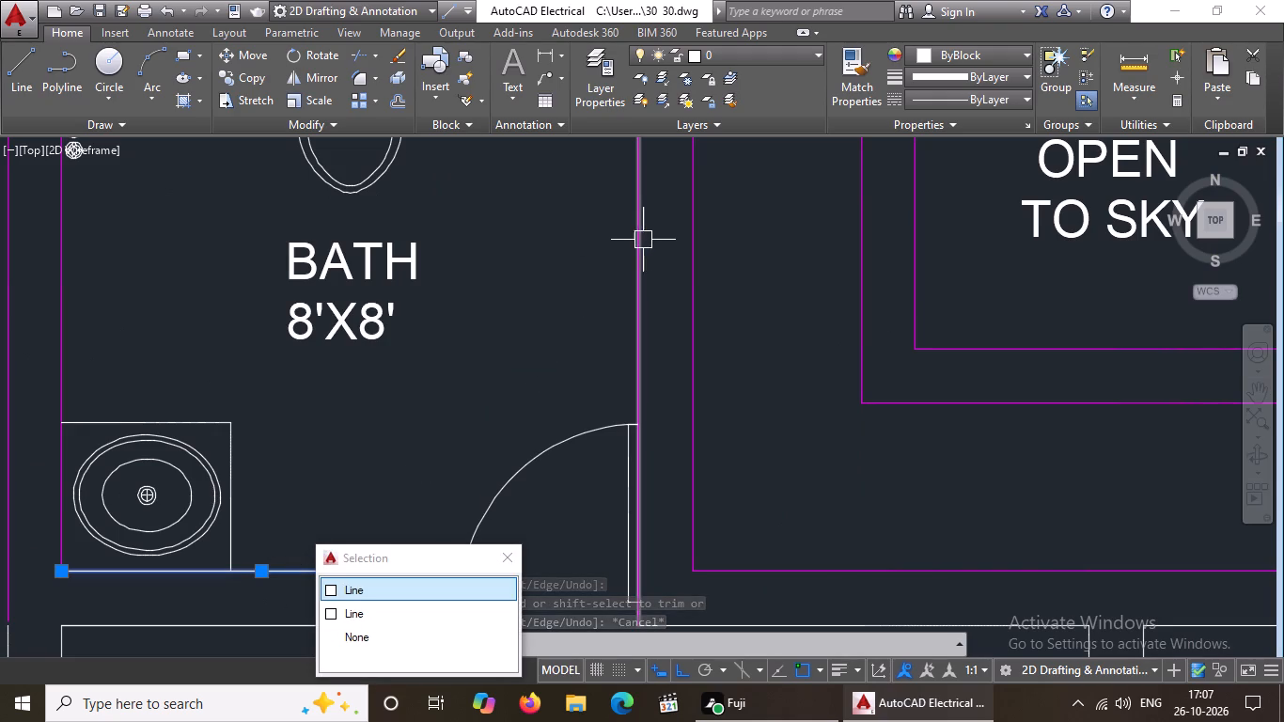
left_click(972, 54)
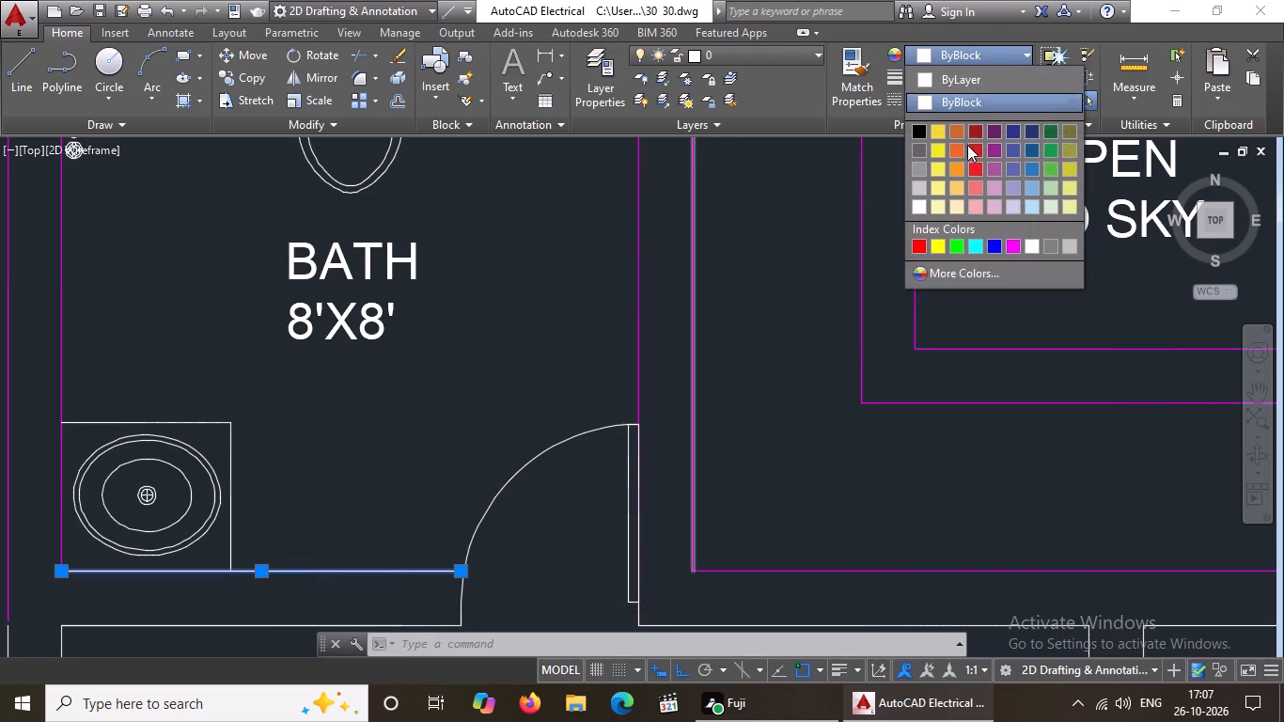
left_click(1015, 241)
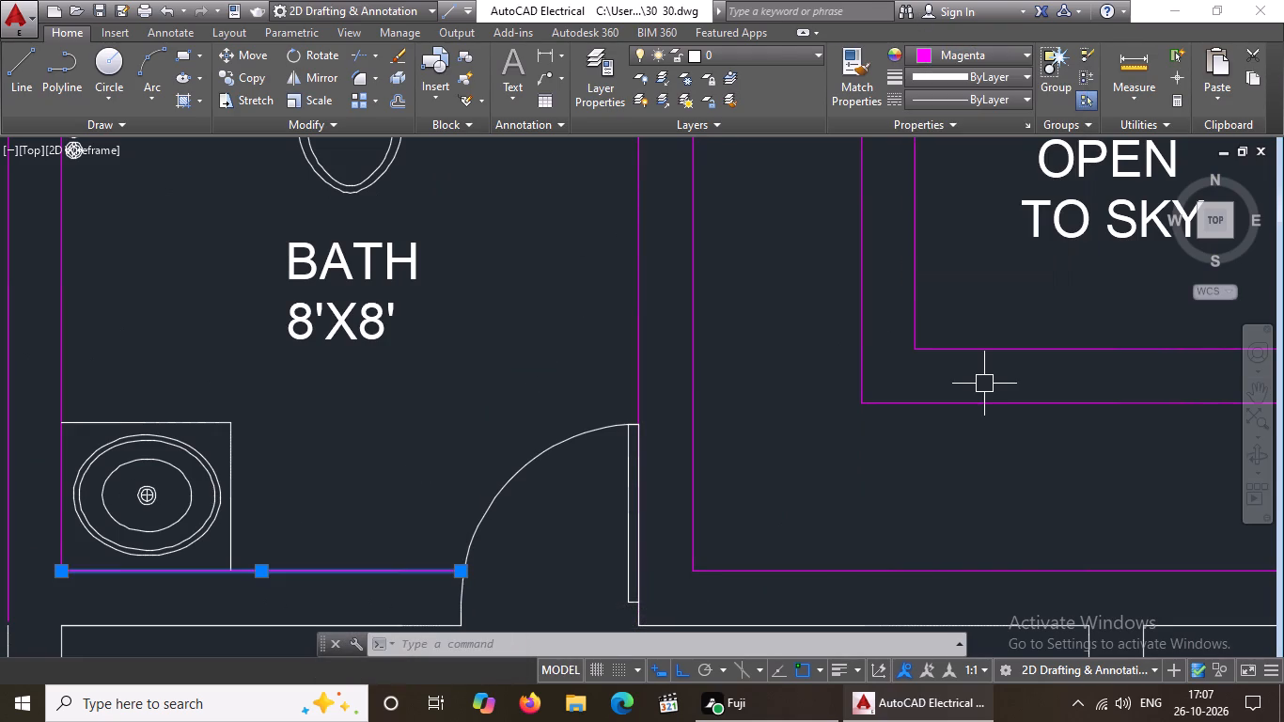
key("Escape")
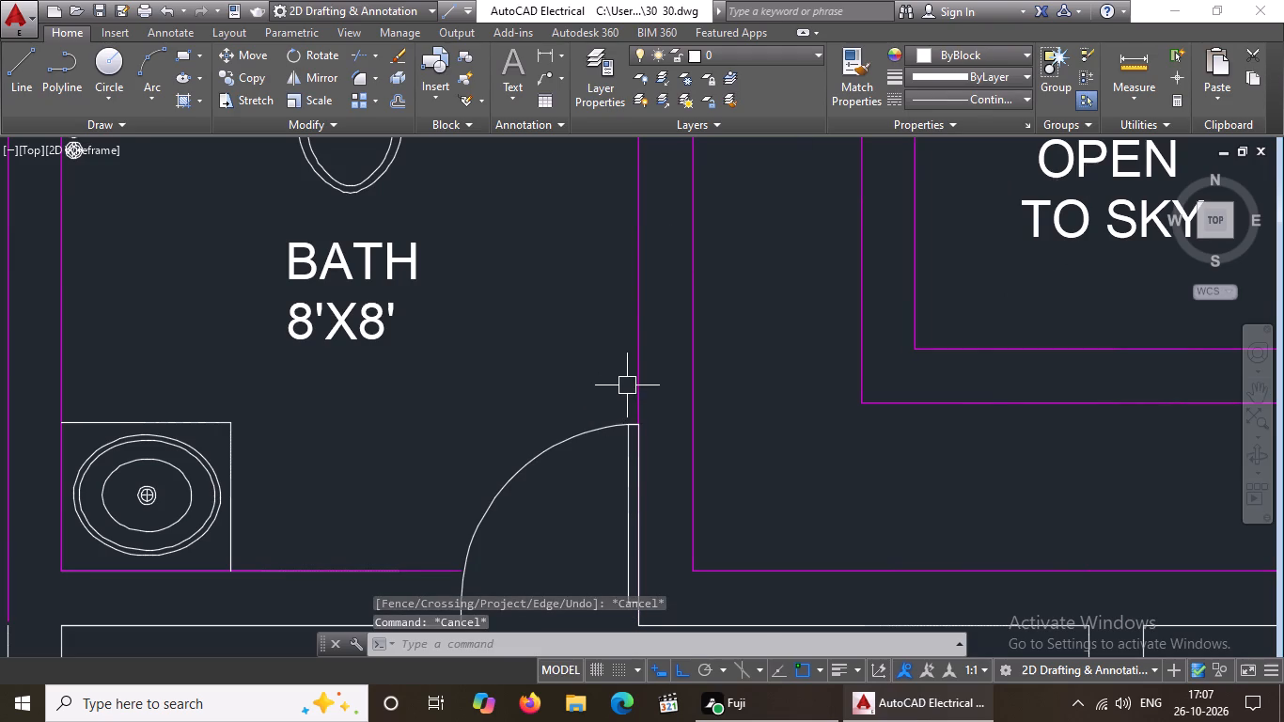
scroll(627, 385, "down", 4)
scroll(603, 425, "up", 1)
left_click(562, 432)
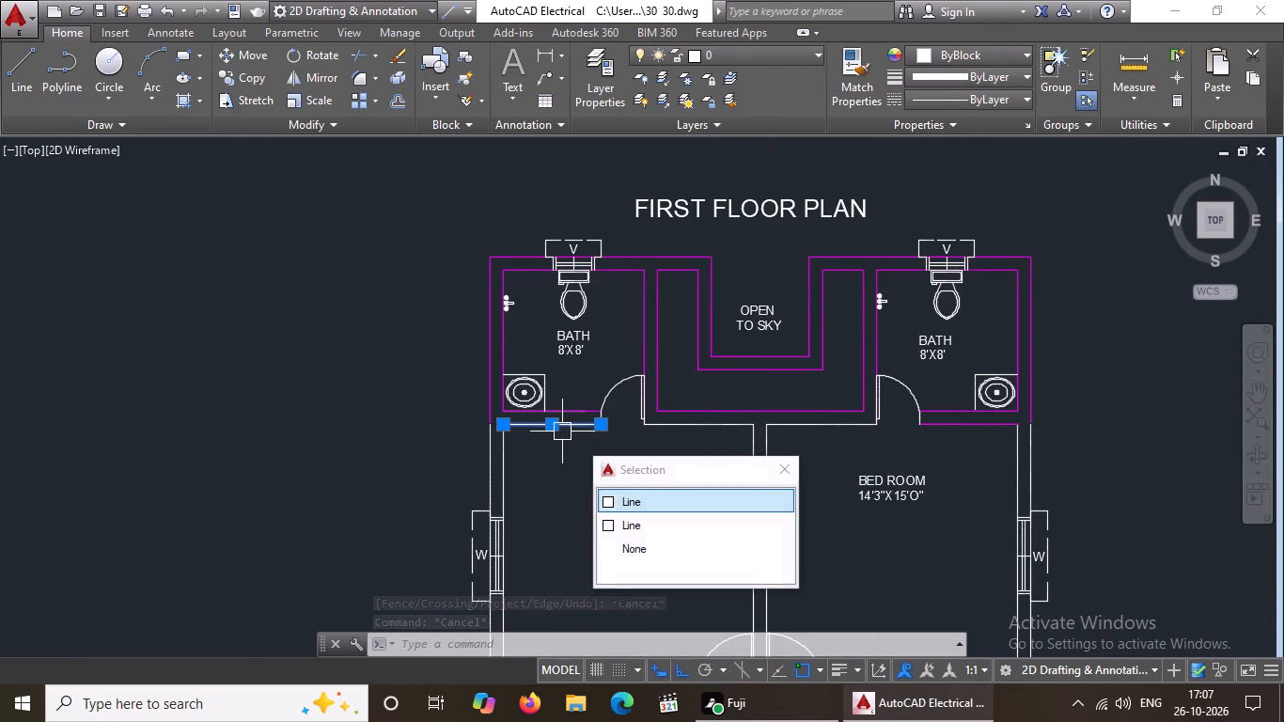
left_click(970, 53)
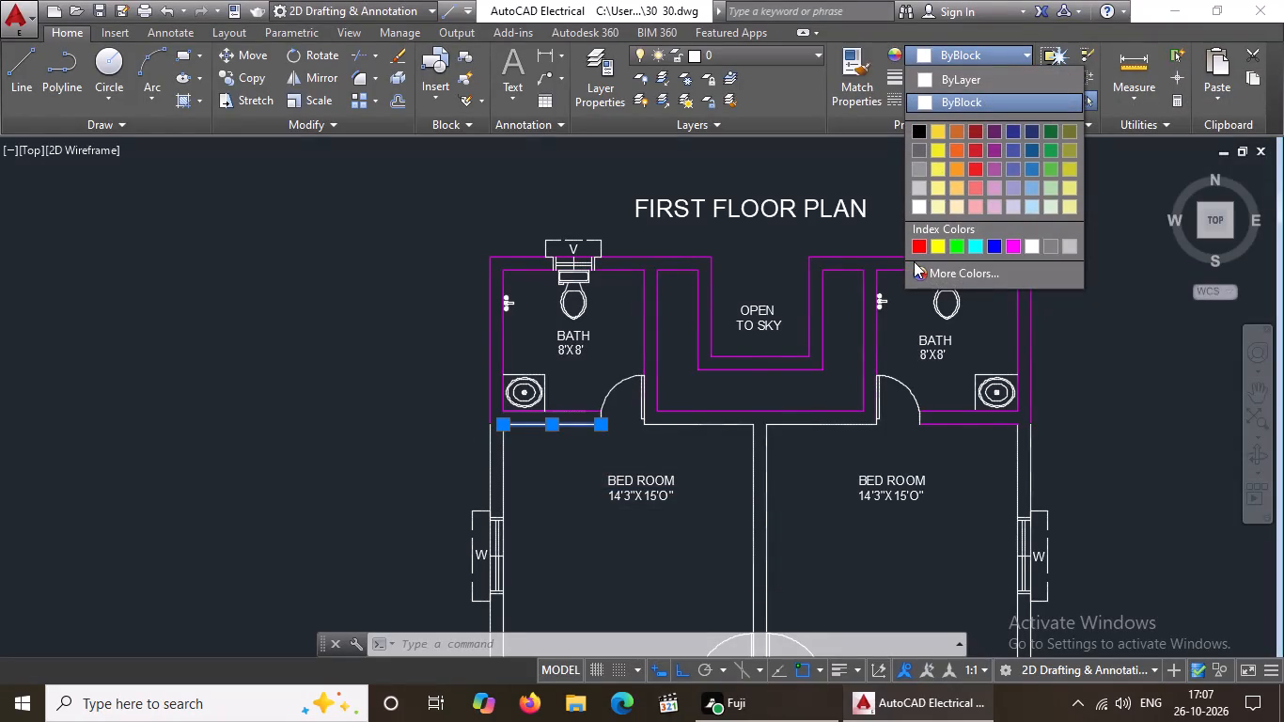
left_click(1013, 246)
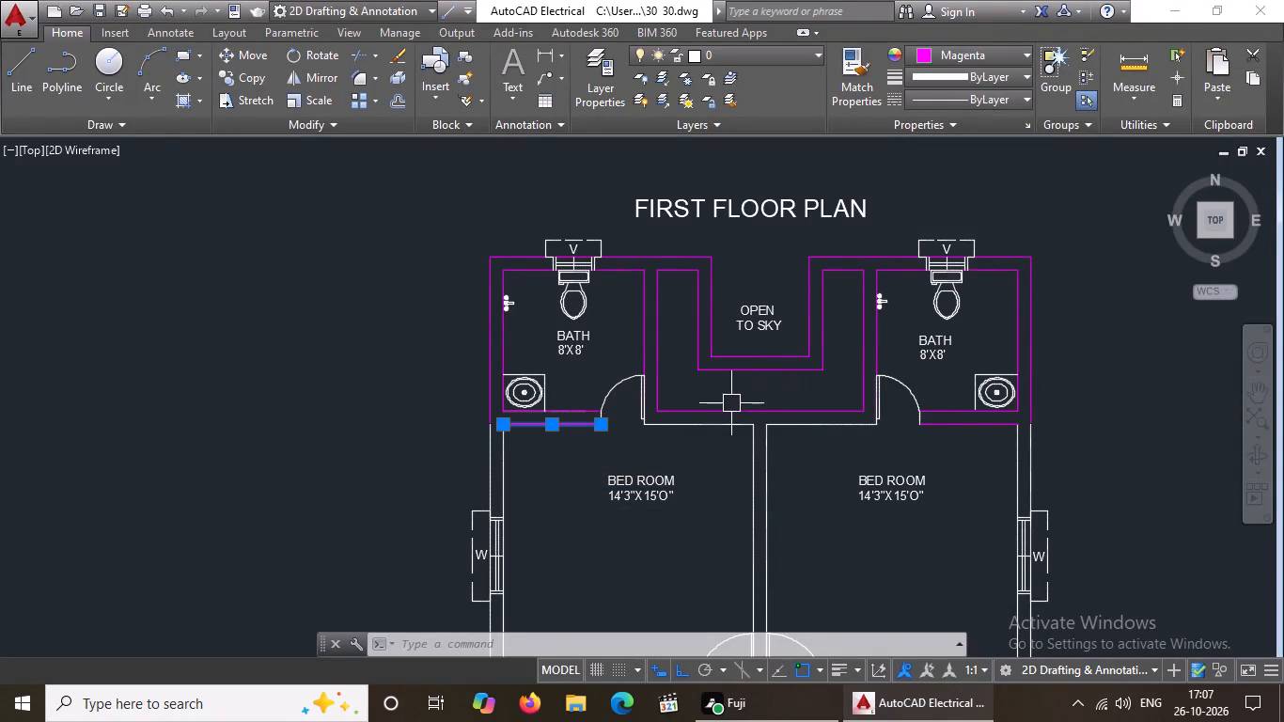
Set both bedroom-side wall lines between the two bath doors, on either side of the central partition, to Magenta.
scroll(728, 404, "up", 3)
left_click(631, 494)
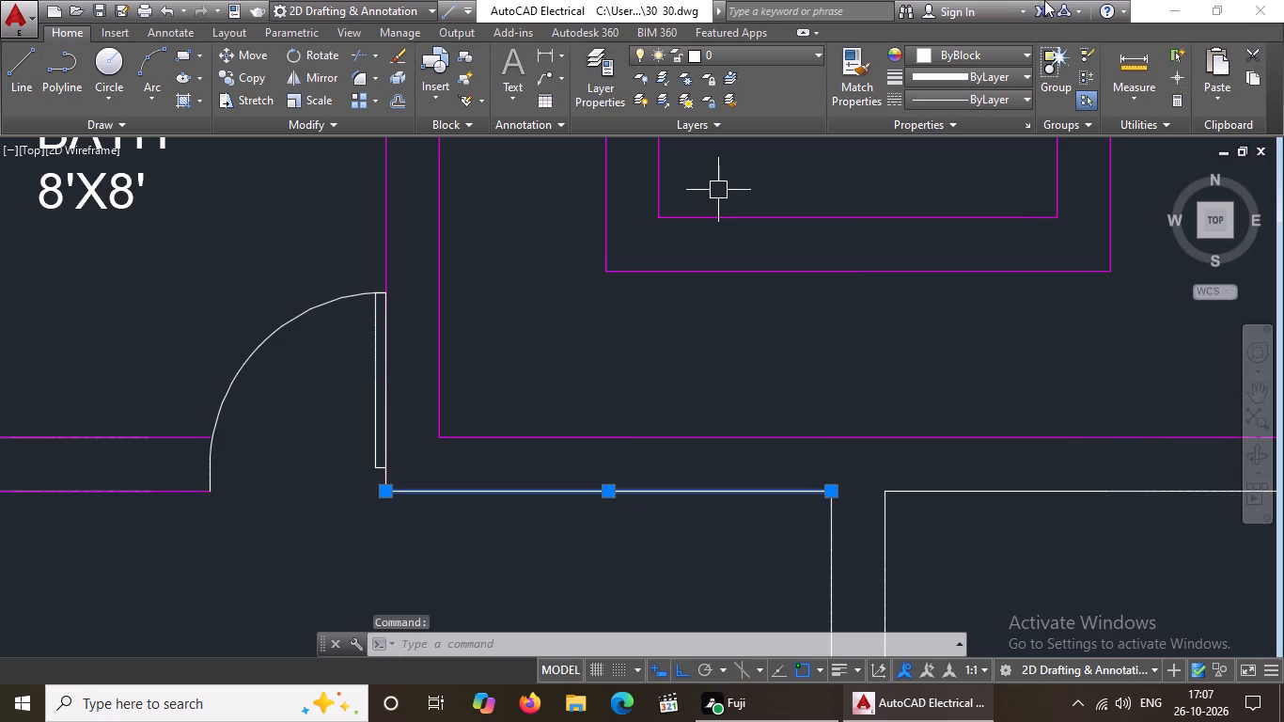
left_click(1014, 55)
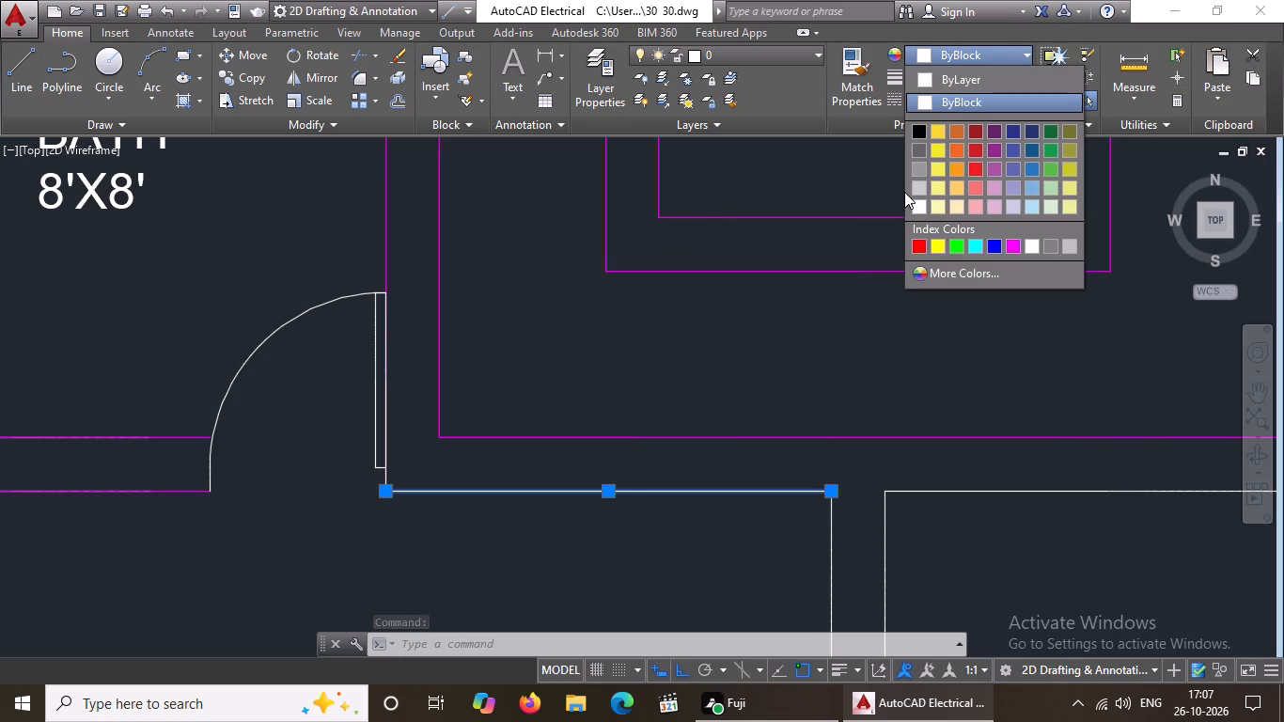
left_click(1016, 244)
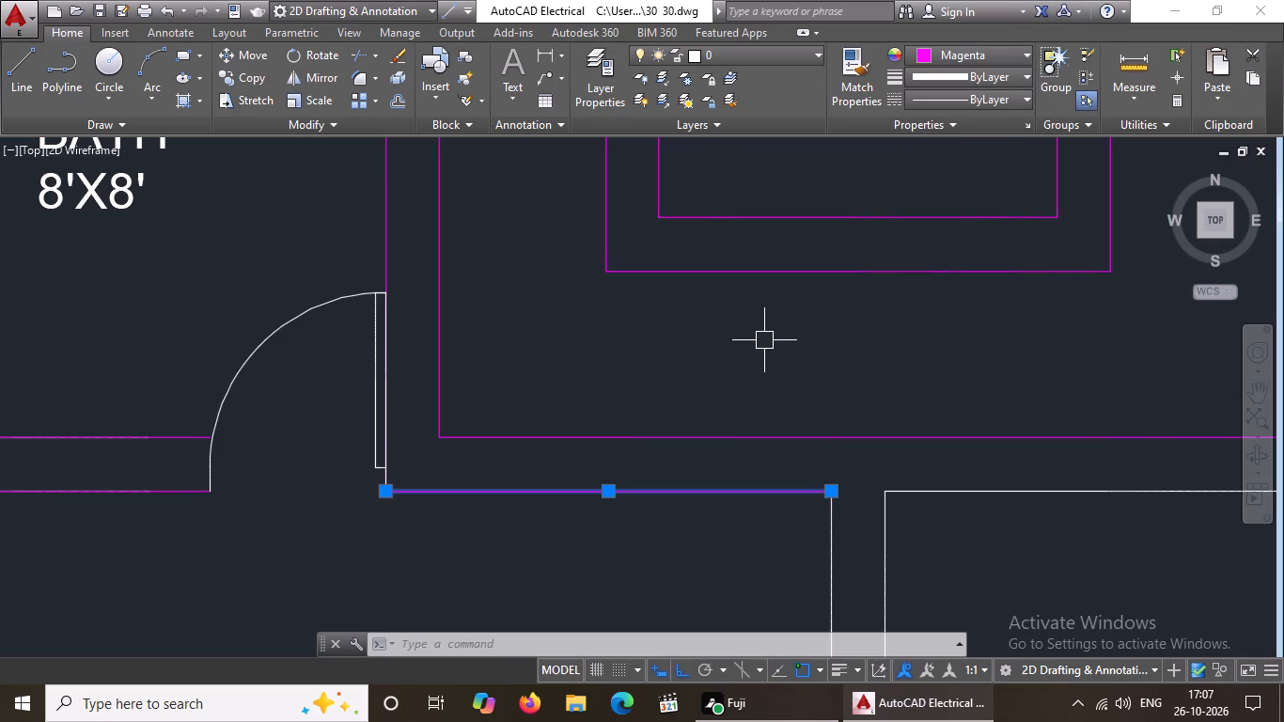
scroll(765, 337, "down", 3)
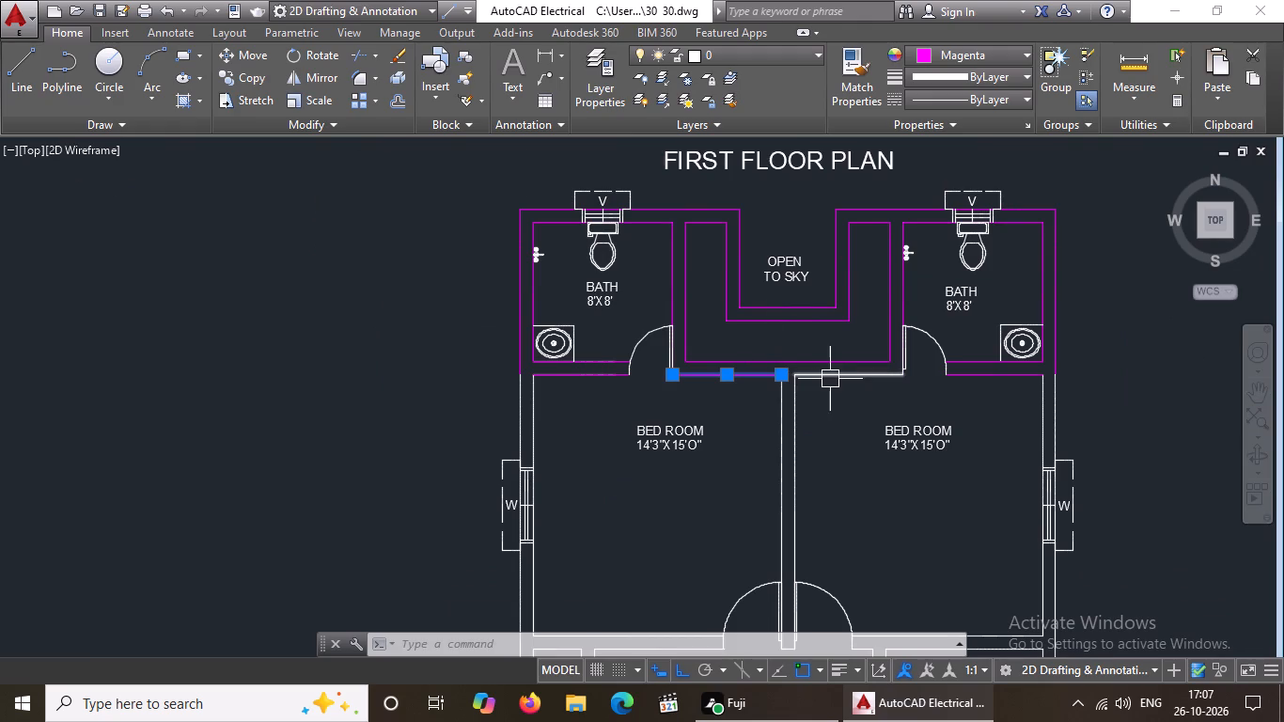
scroll(853, 380, "up", 3)
left_click(849, 370)
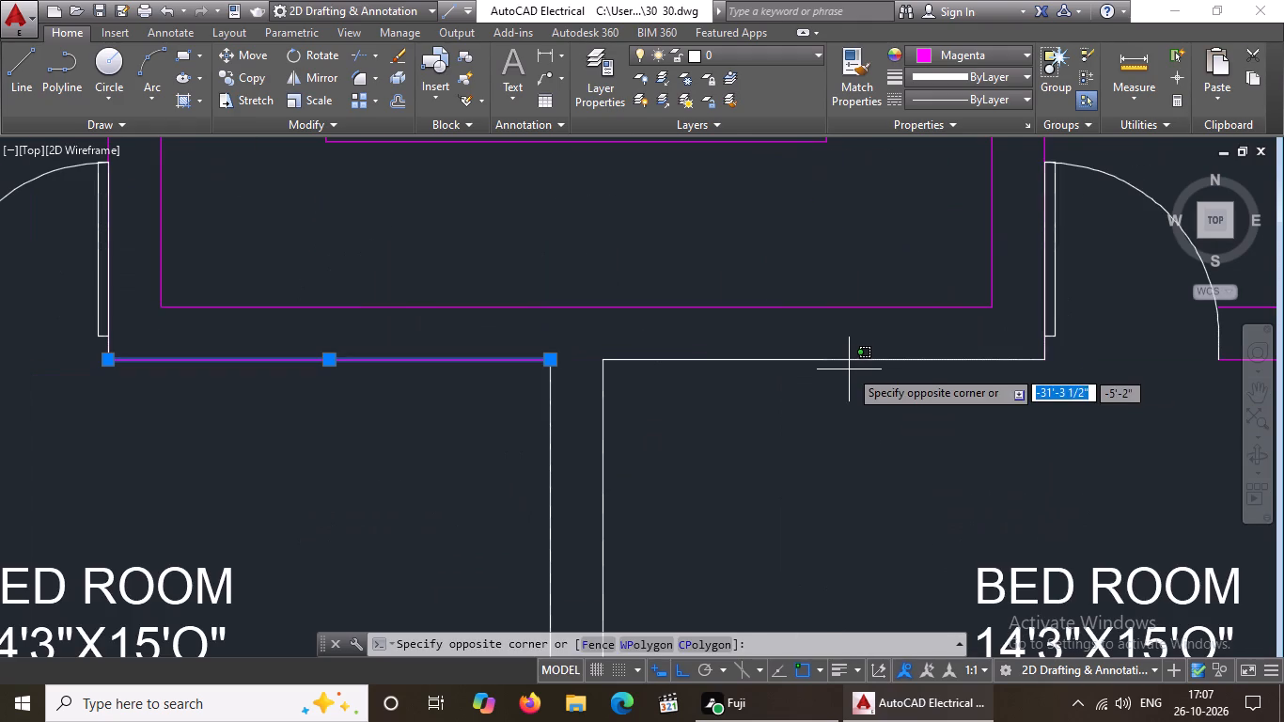
left_click(847, 362)
left_click(848, 359)
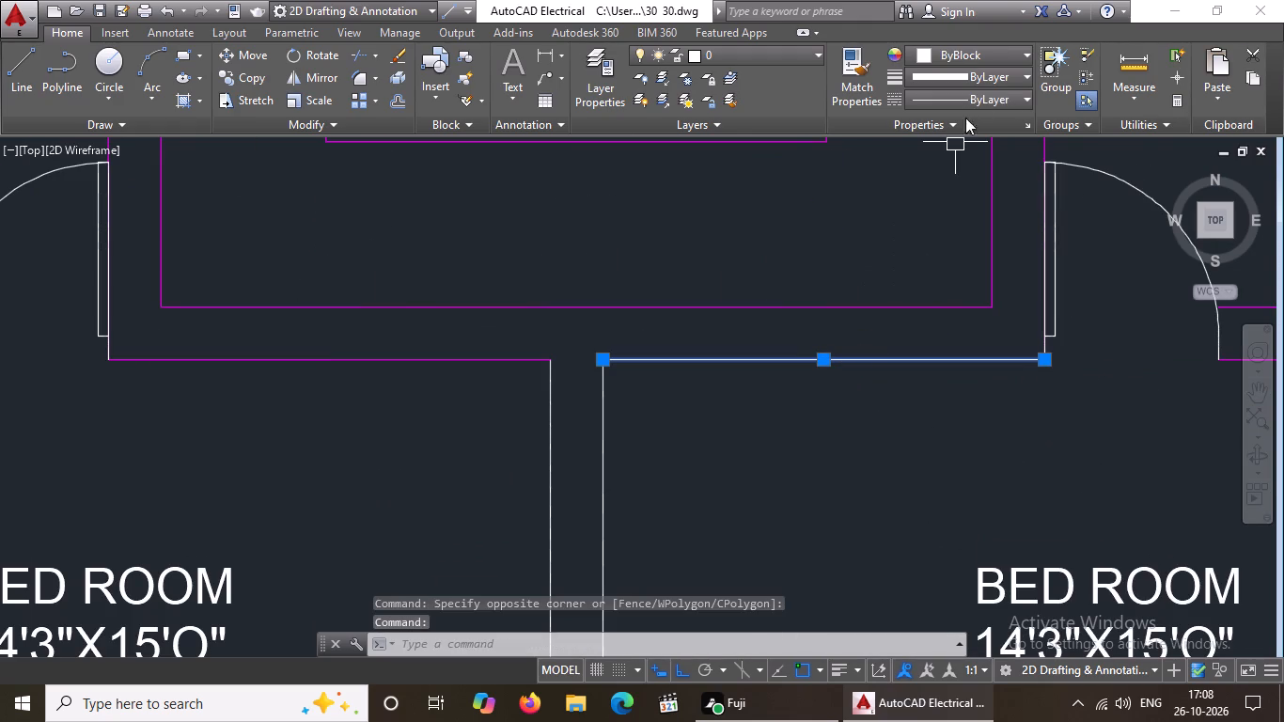
left_click(982, 50)
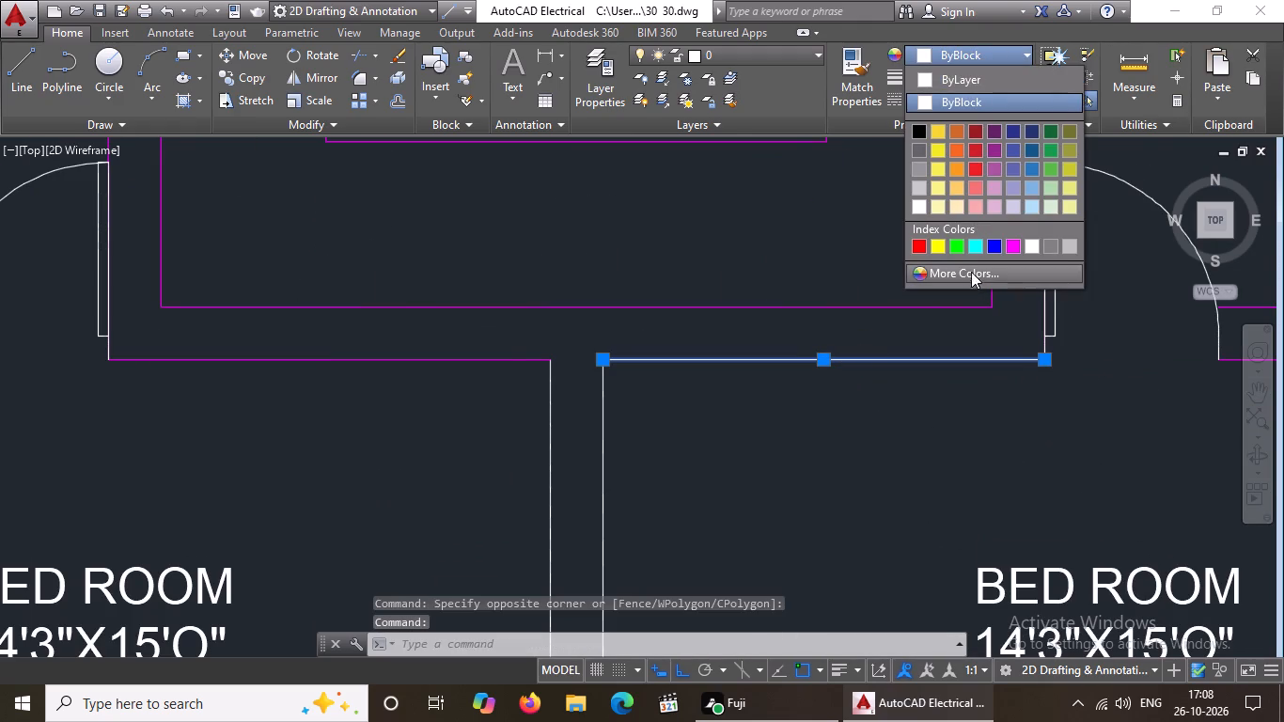
left_click(1011, 237)
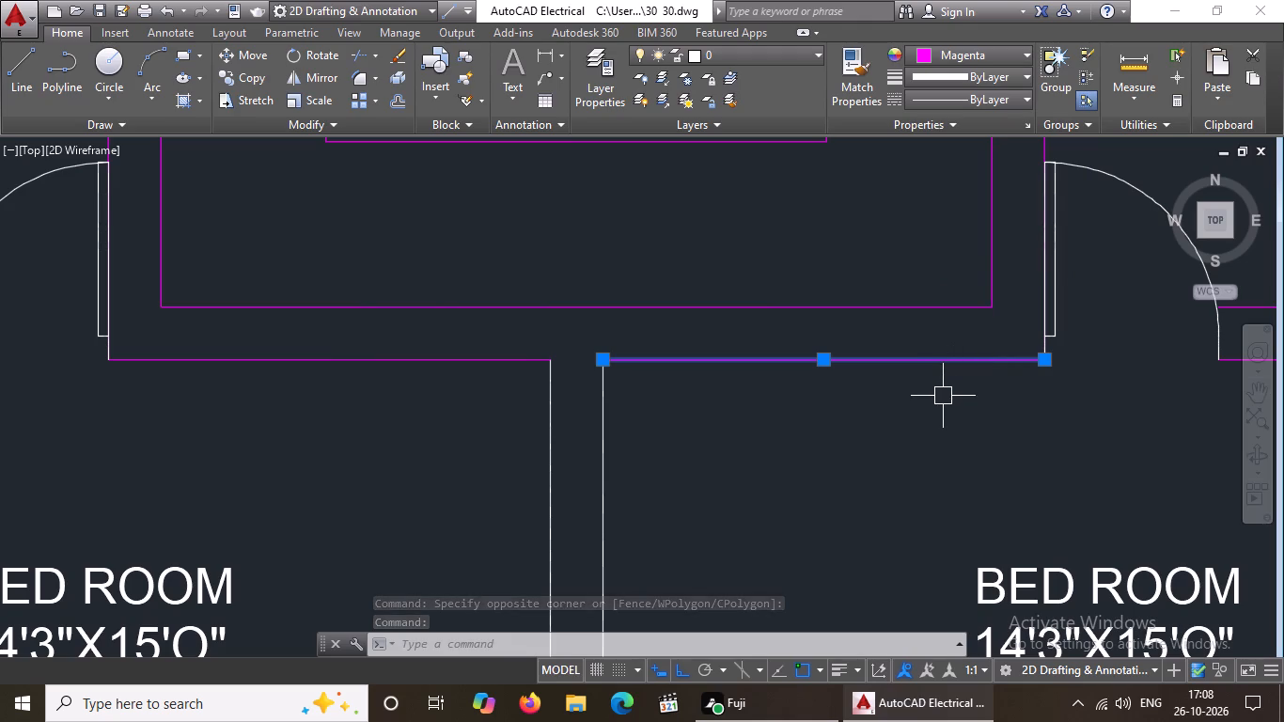
key("Escape")
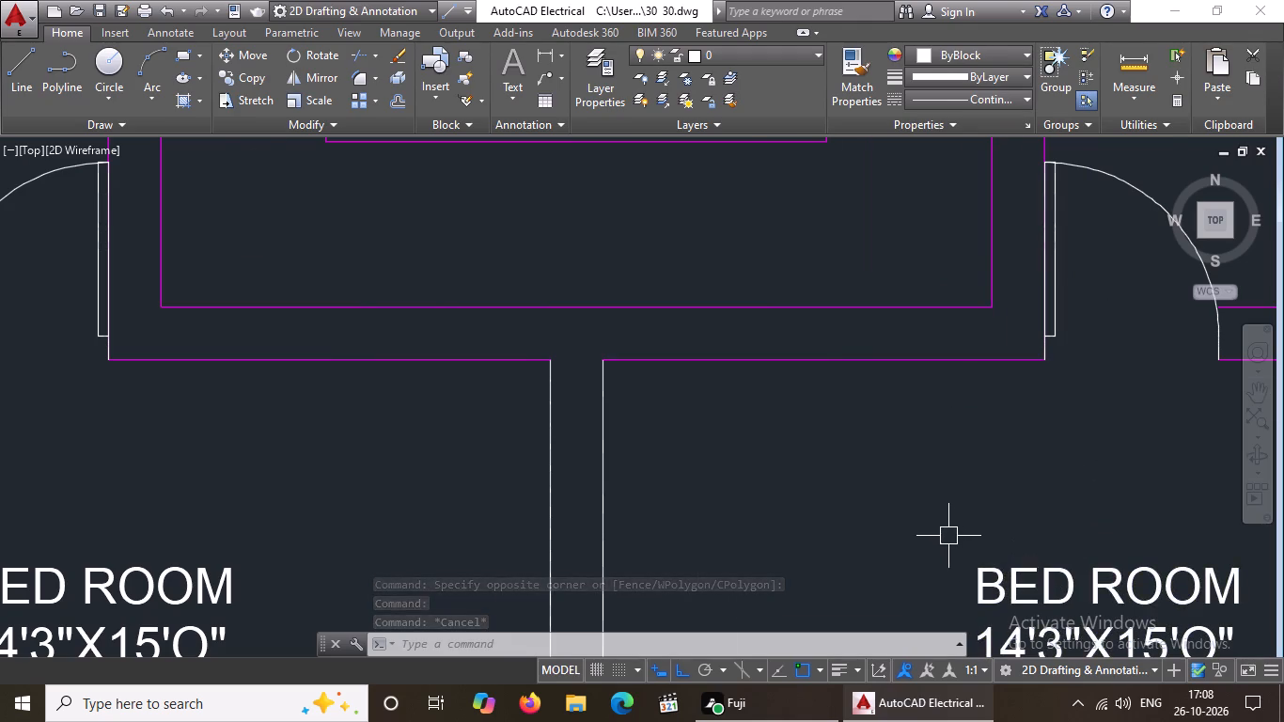
Set the outer and inner face lines of the west bedroom's exterior west wall to Magenta.
scroll(948, 536, "down", 2)
scroll(1085, 465, "down", 1)
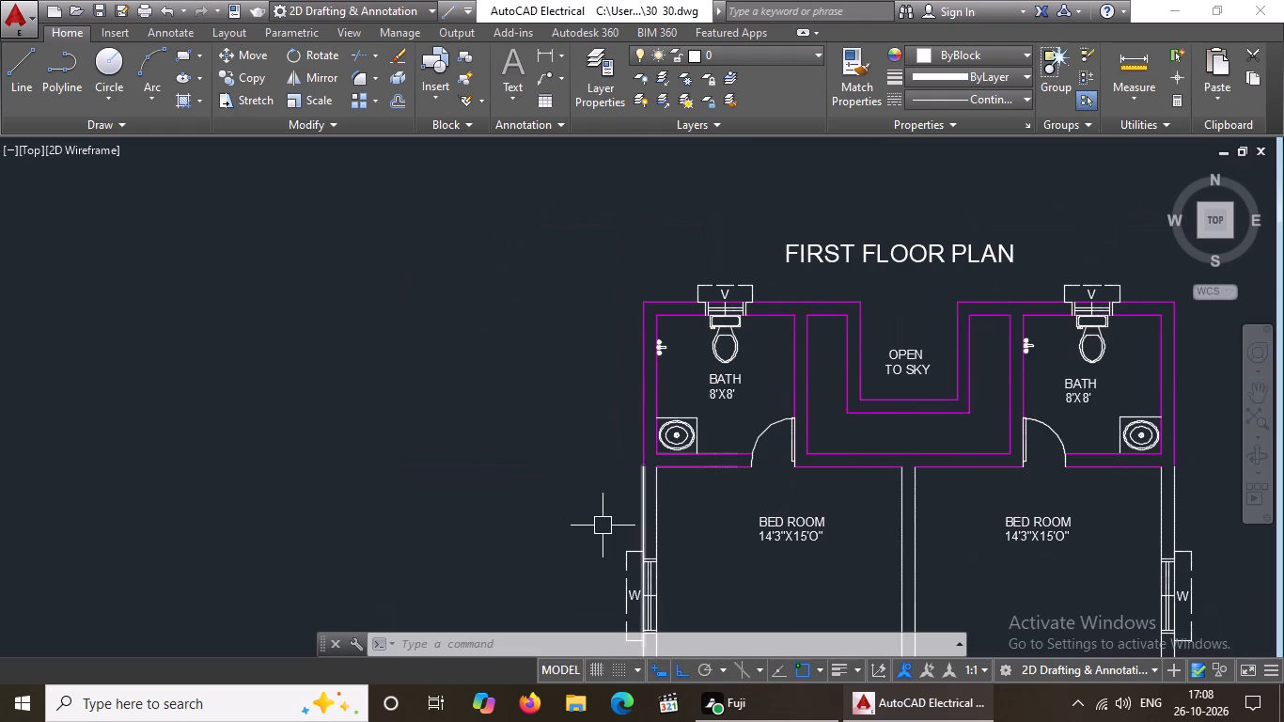
scroll(770, 520, "down", 1)
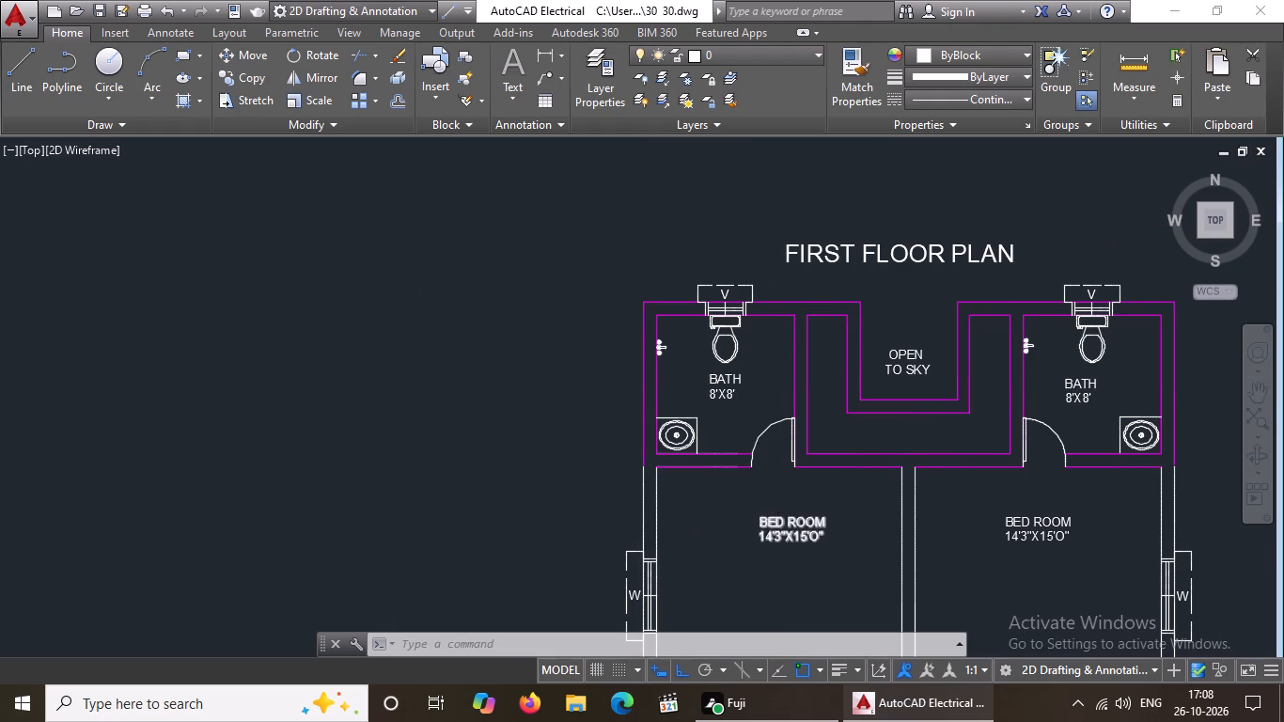
scroll(813, 533, "up", 2)
left_click(497, 461)
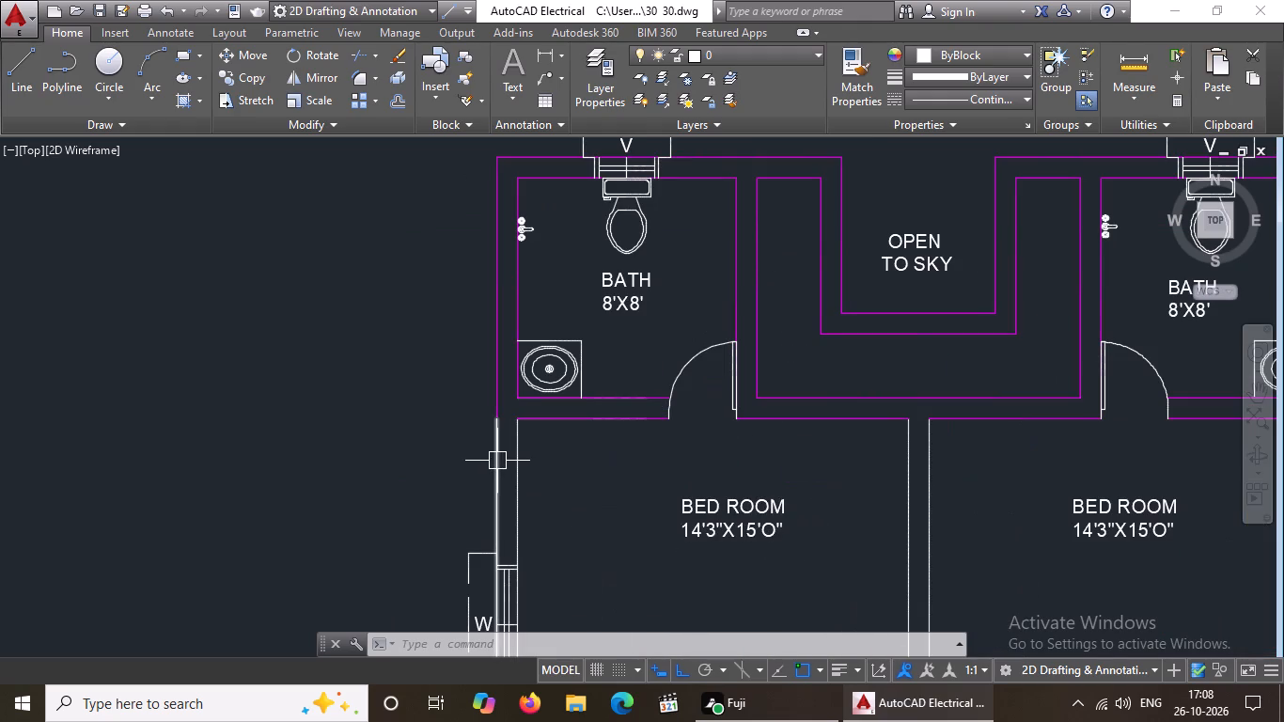
left_click(1029, 46)
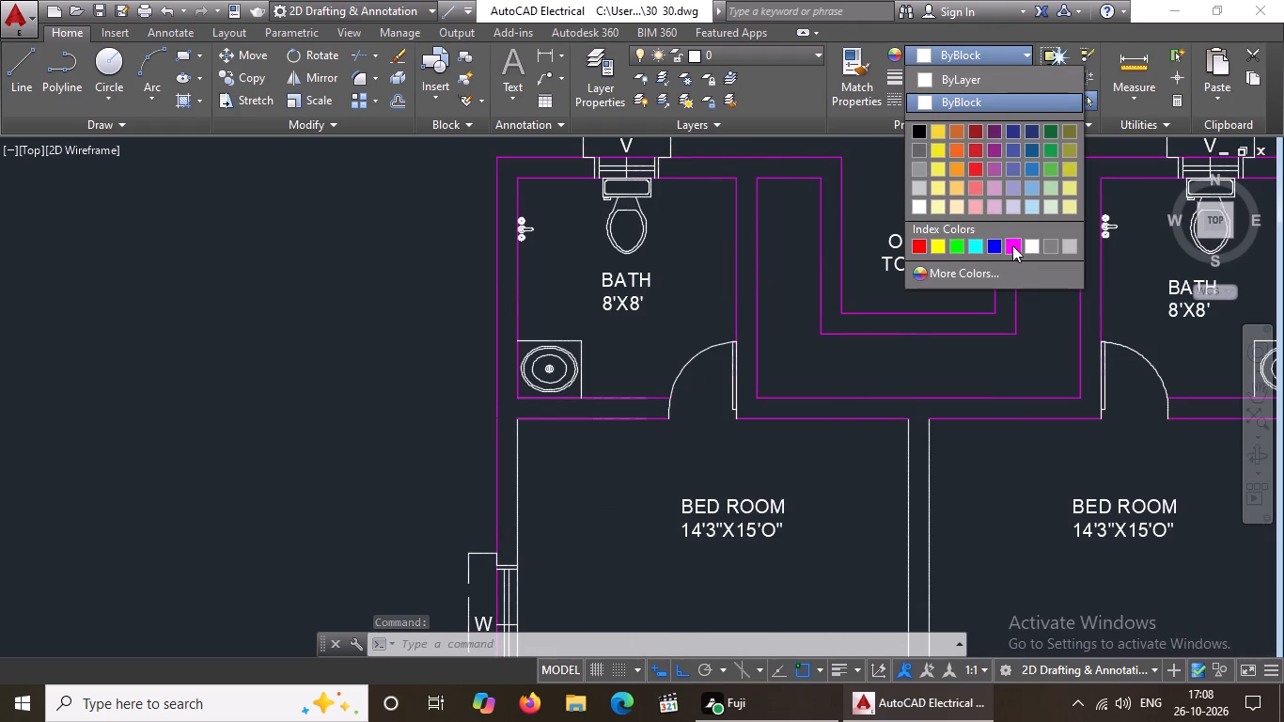
left_click(1020, 239)
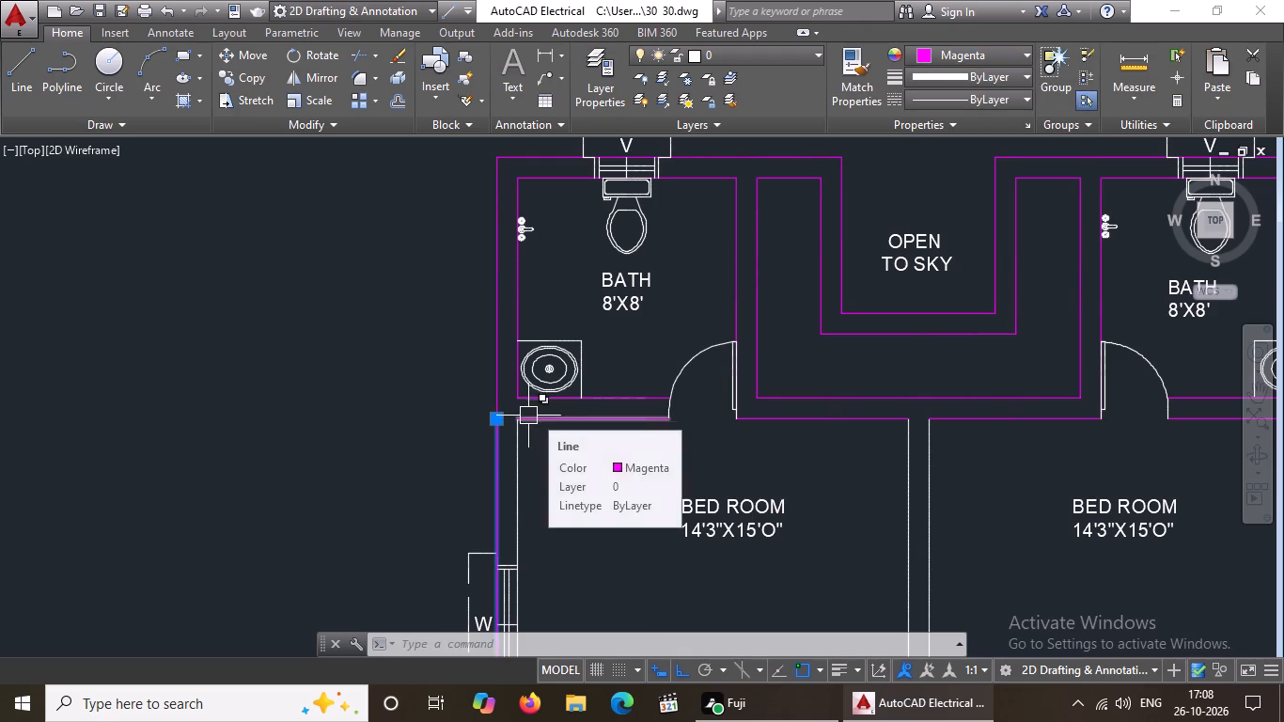
left_click(517, 480)
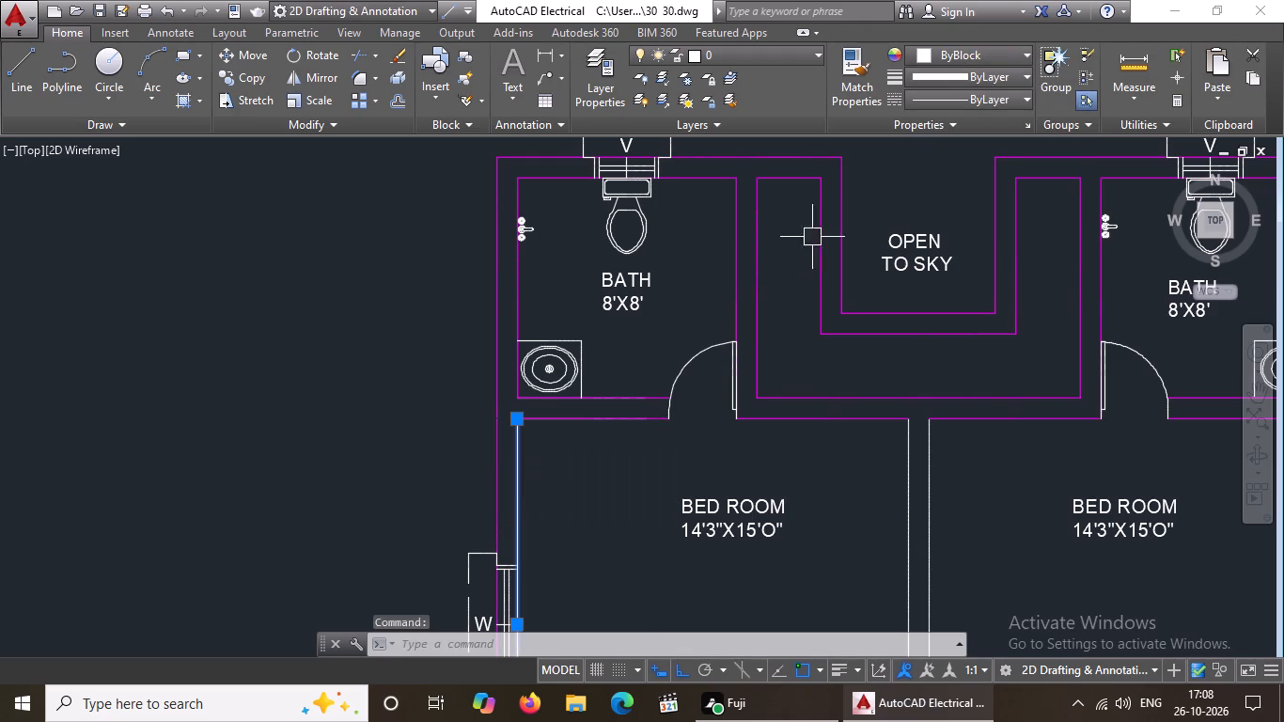
left_click(947, 46)
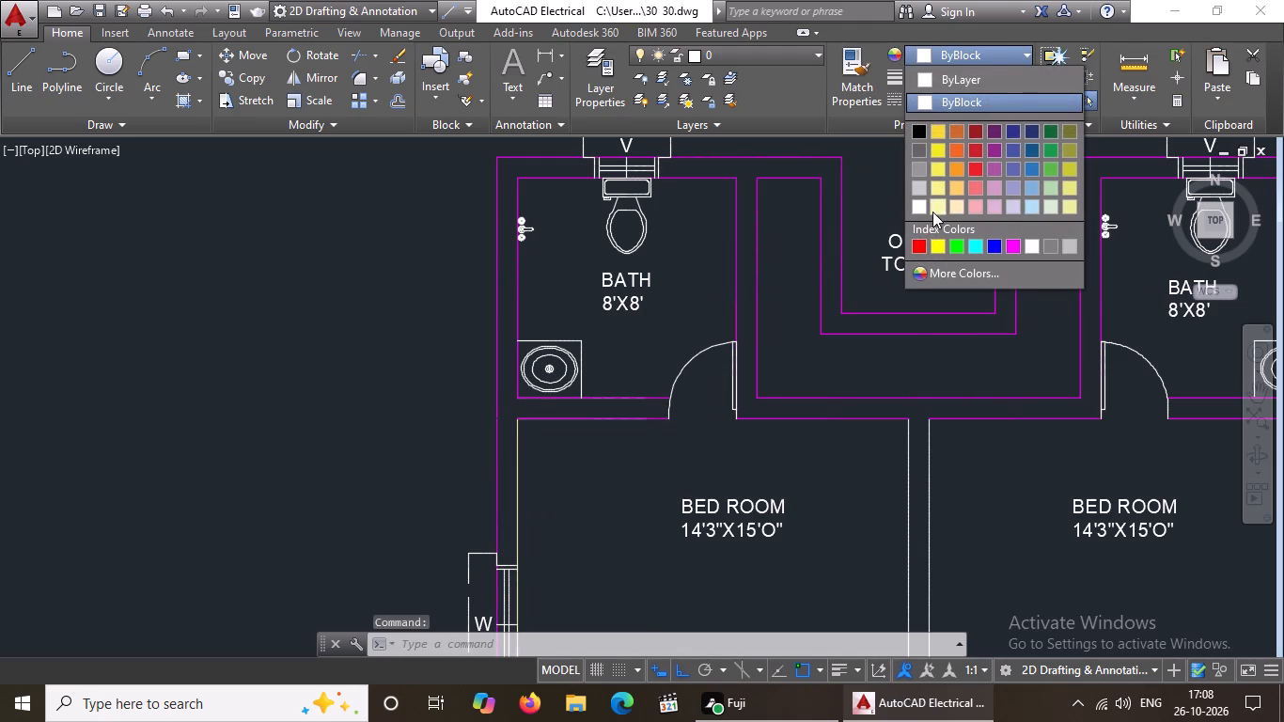
left_click(1009, 242)
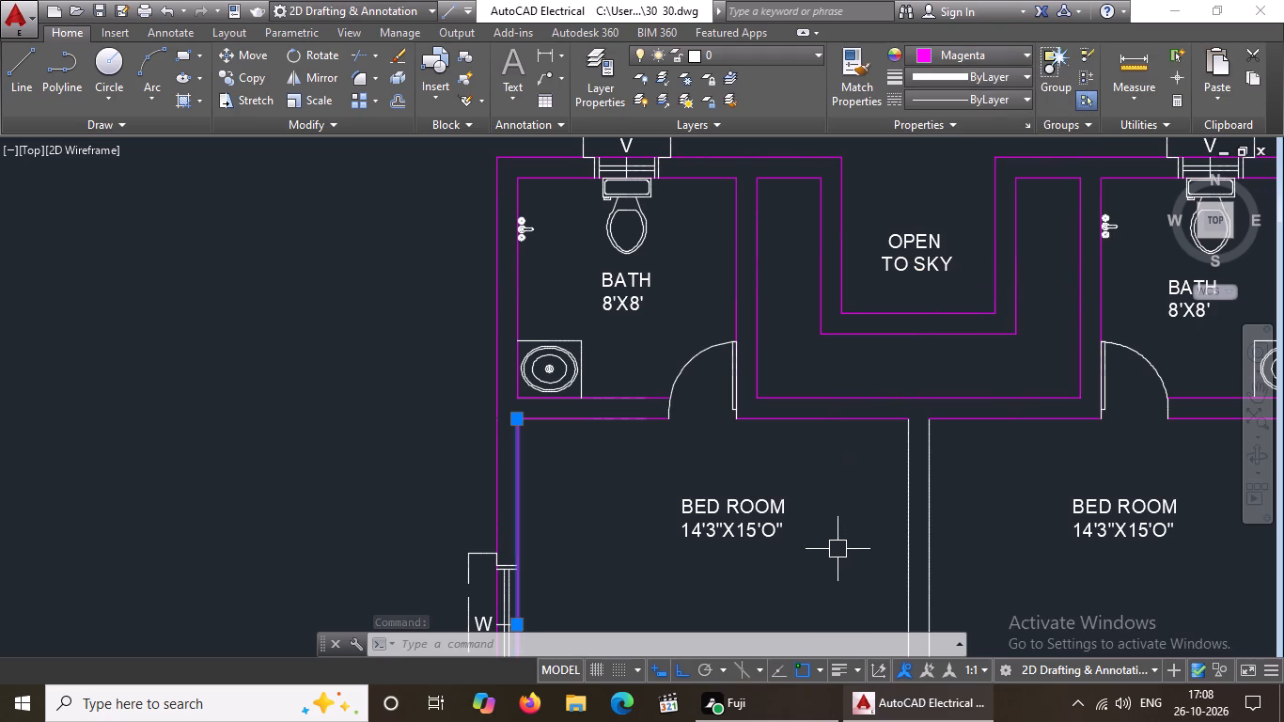
Set both face lines of the partition wall between the two bedrooms to Magenta.
left_click(907, 514)
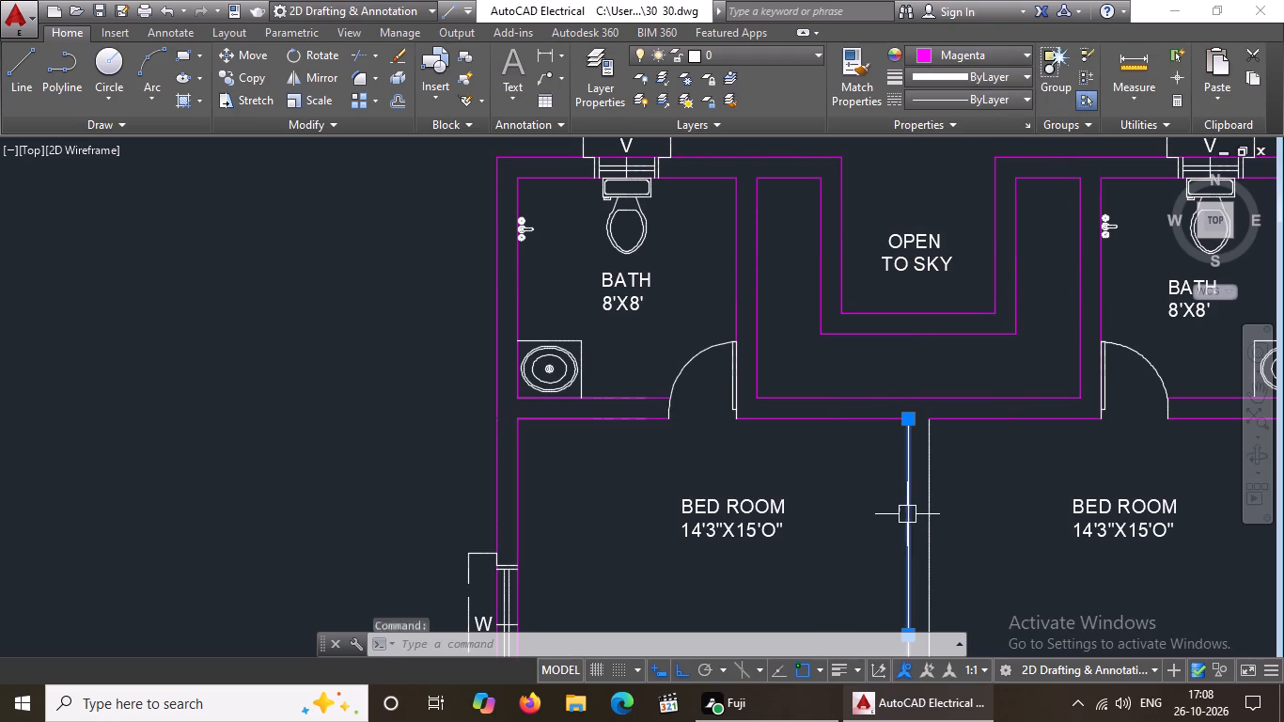
left_click(1001, 52)
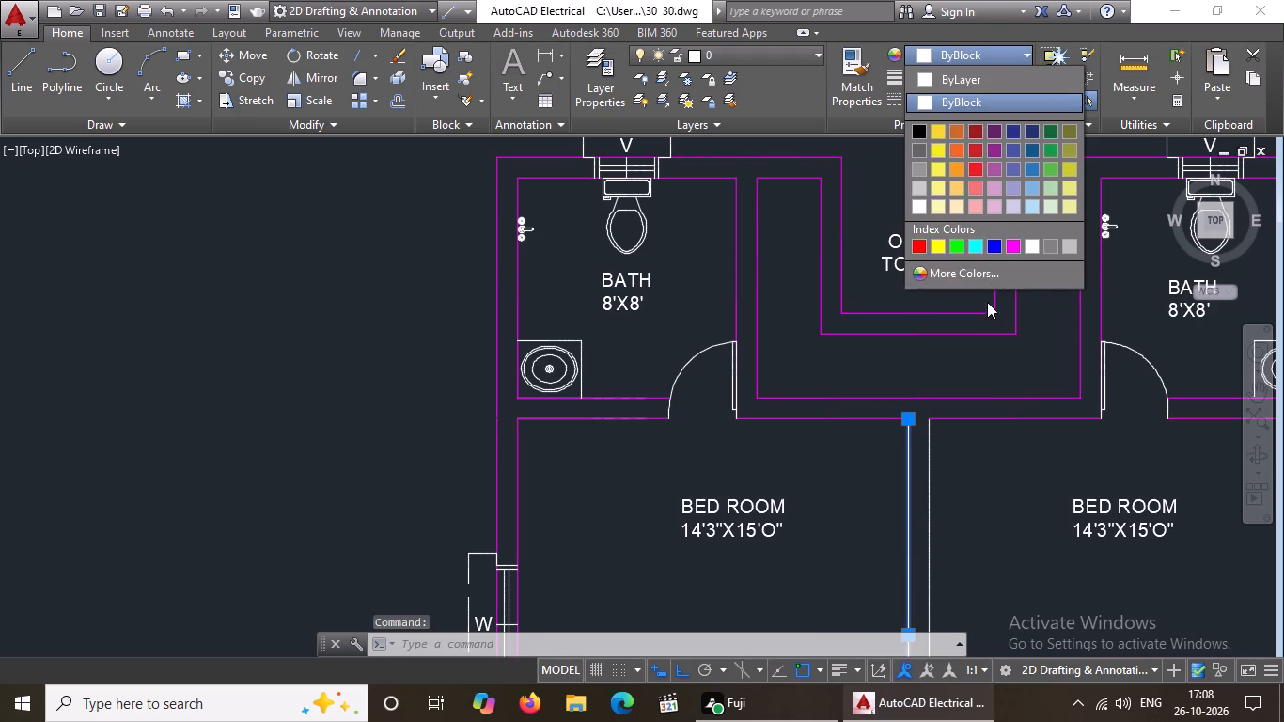
left_click(1010, 241)
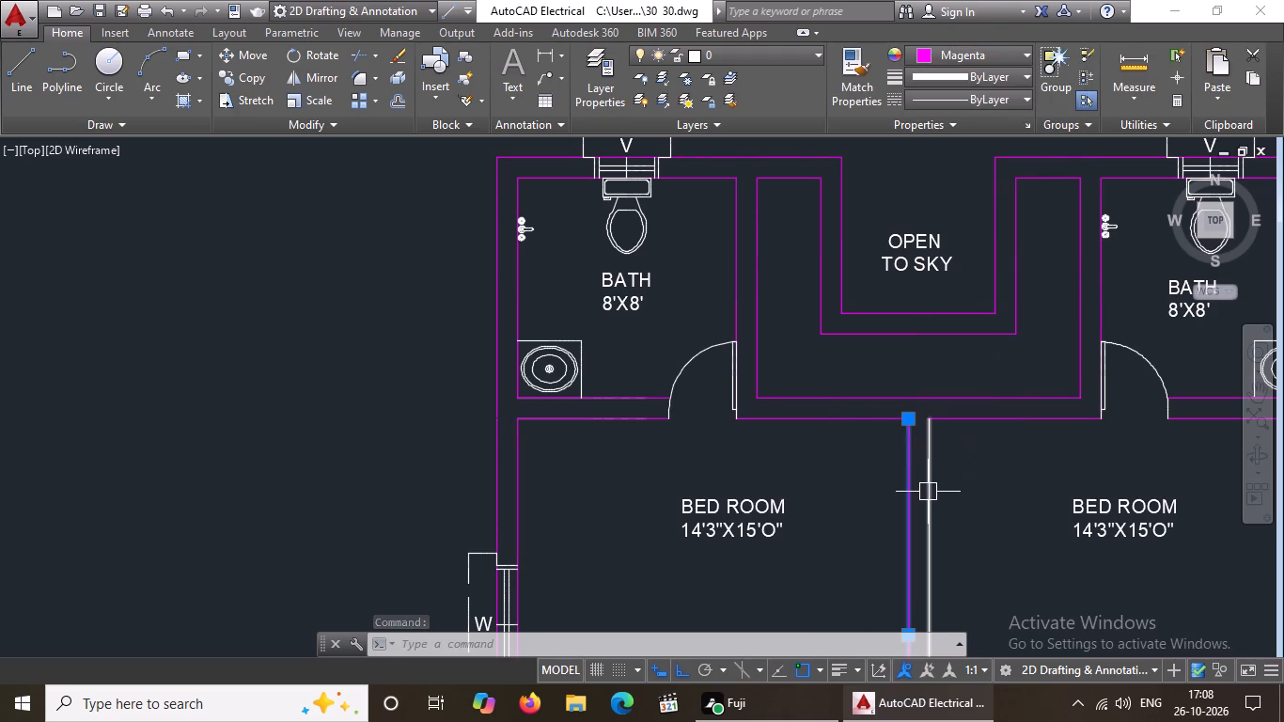
left_click(928, 492)
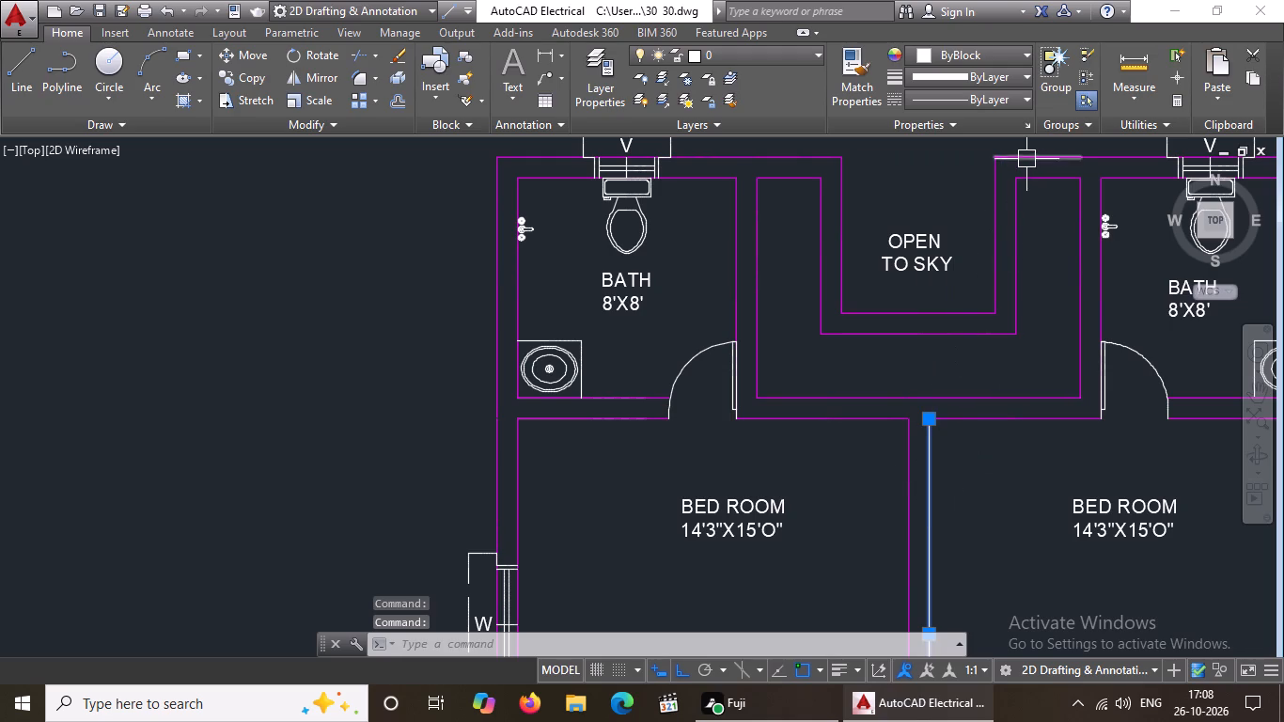
left_click(1003, 48)
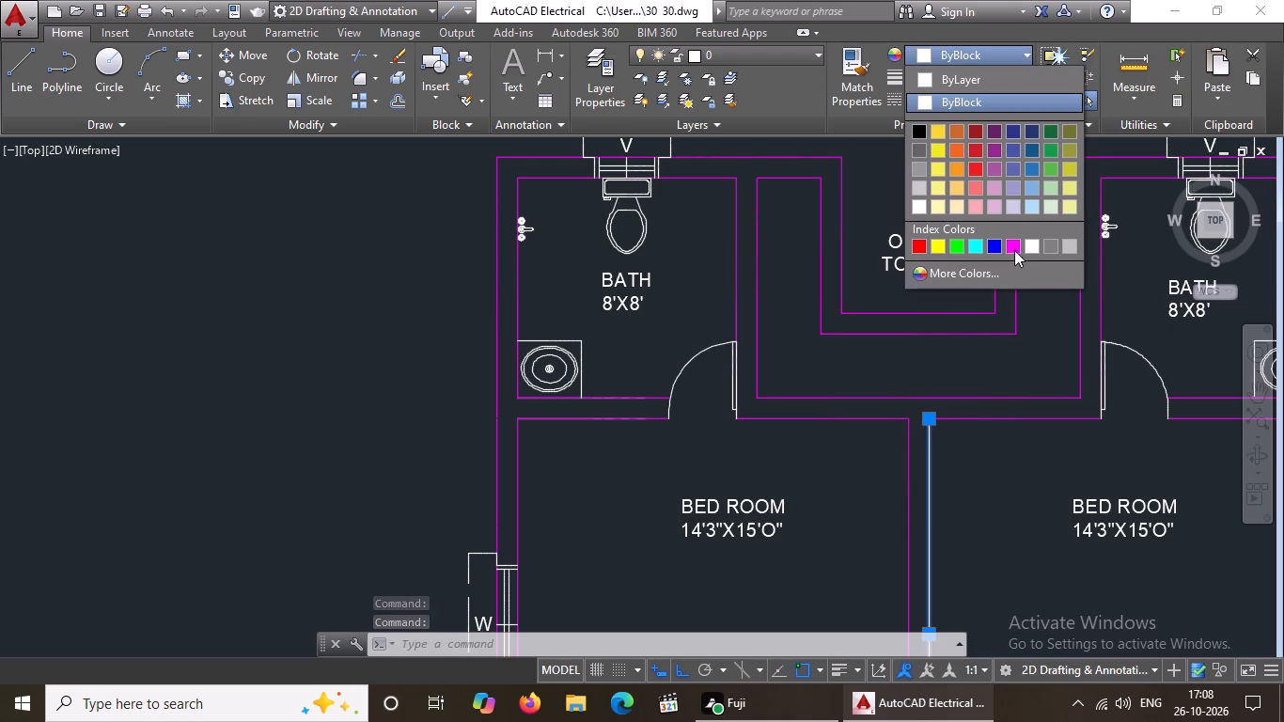
left_click(1014, 244)
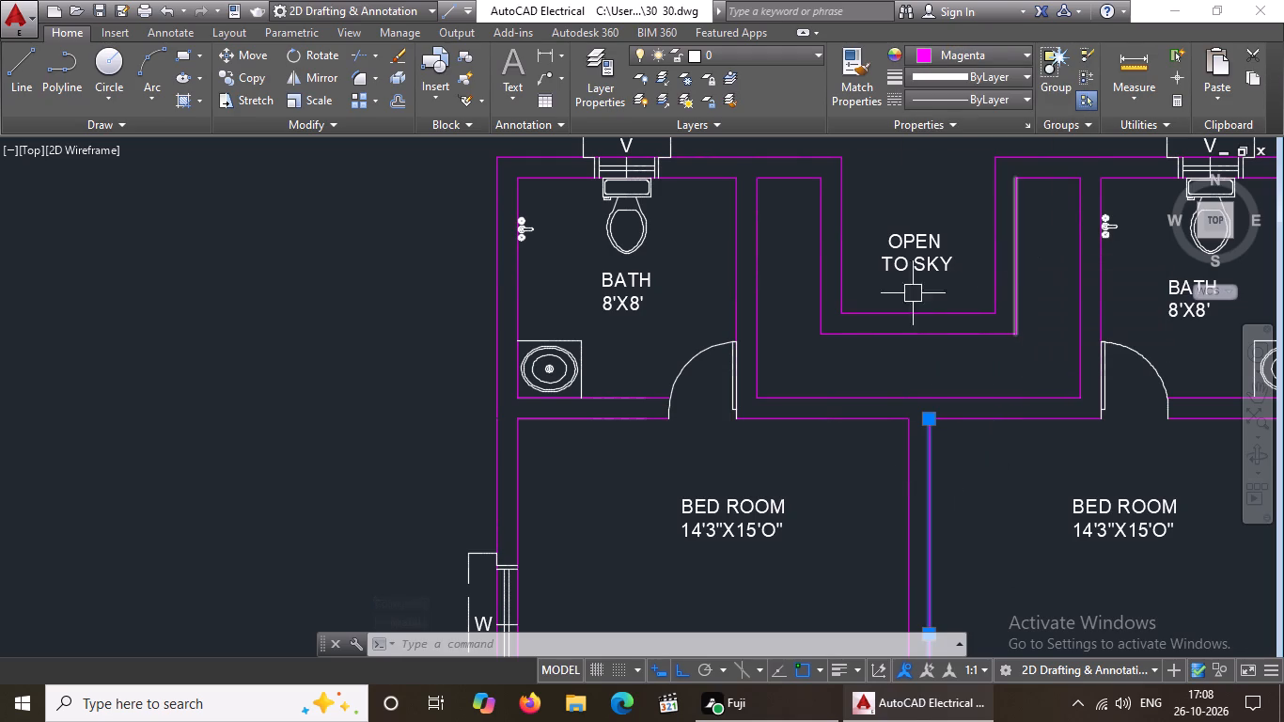
Set the inner and outer face lines of the east bedroom's exterior east wall to Magenta.
scroll(808, 357, "down", 3)
scroll(931, 415, "up", 2)
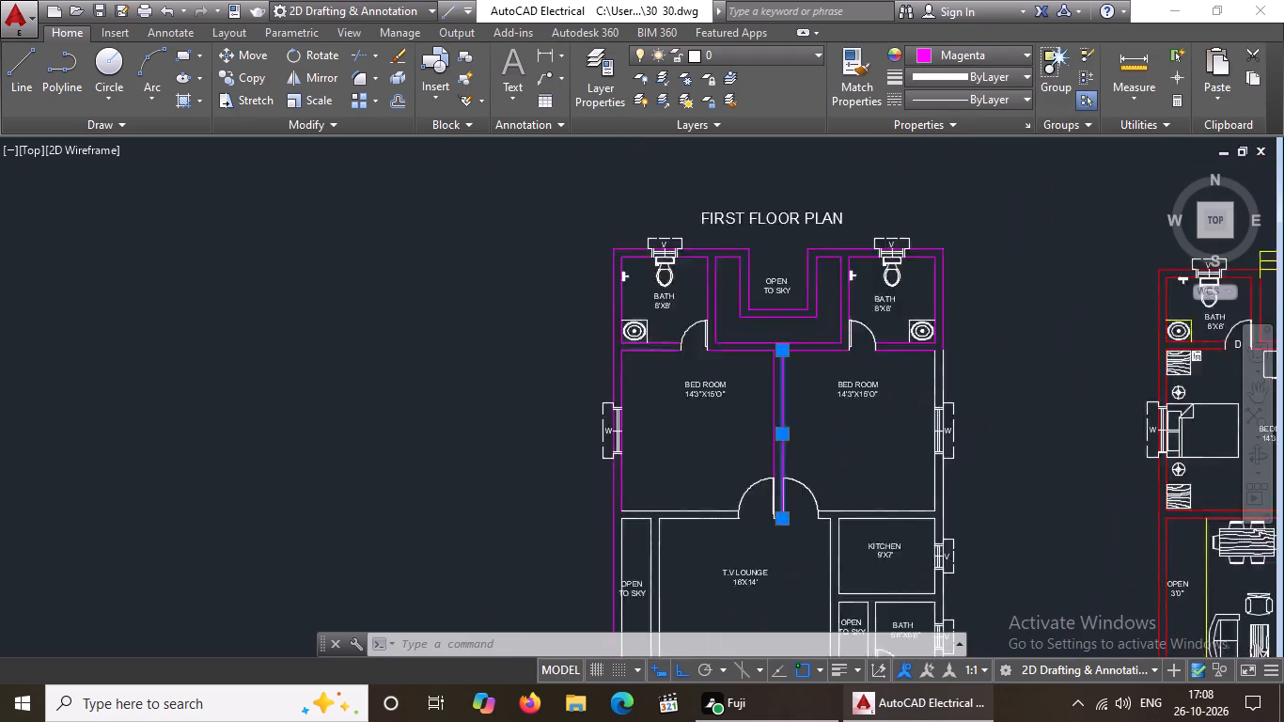
scroll(931, 415, "up", 4)
left_click(964, 379)
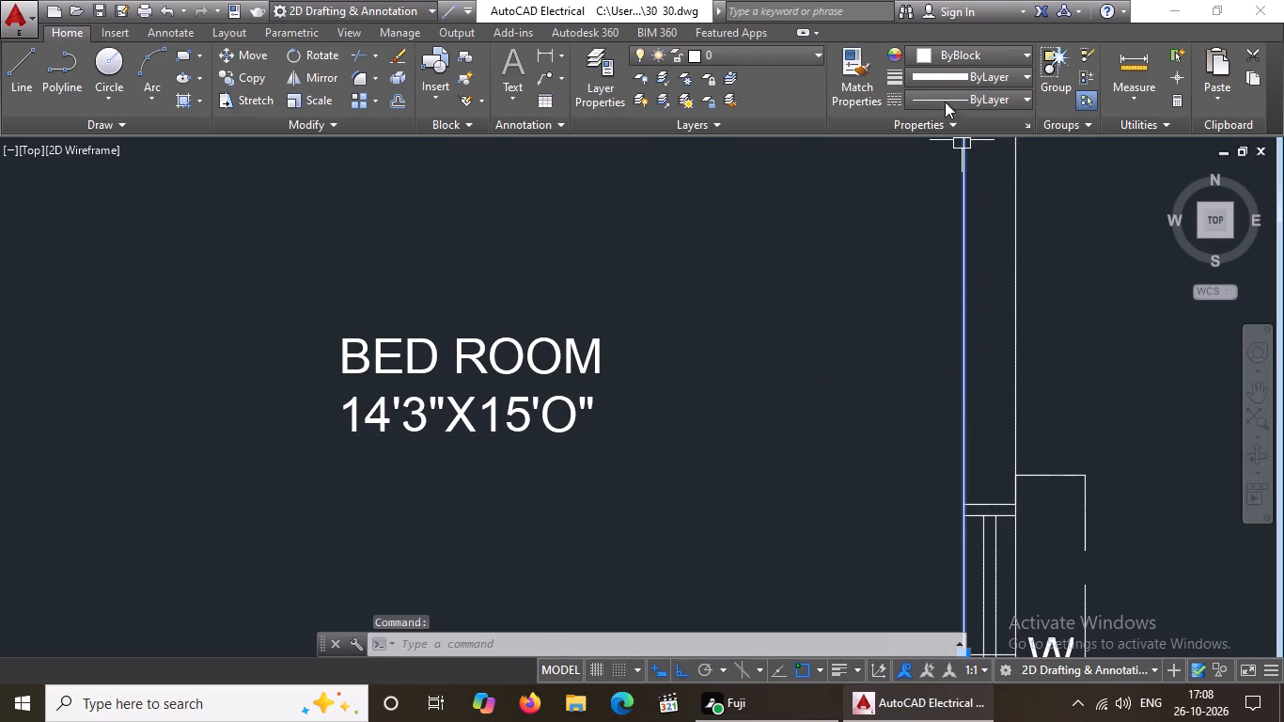
left_click(947, 47)
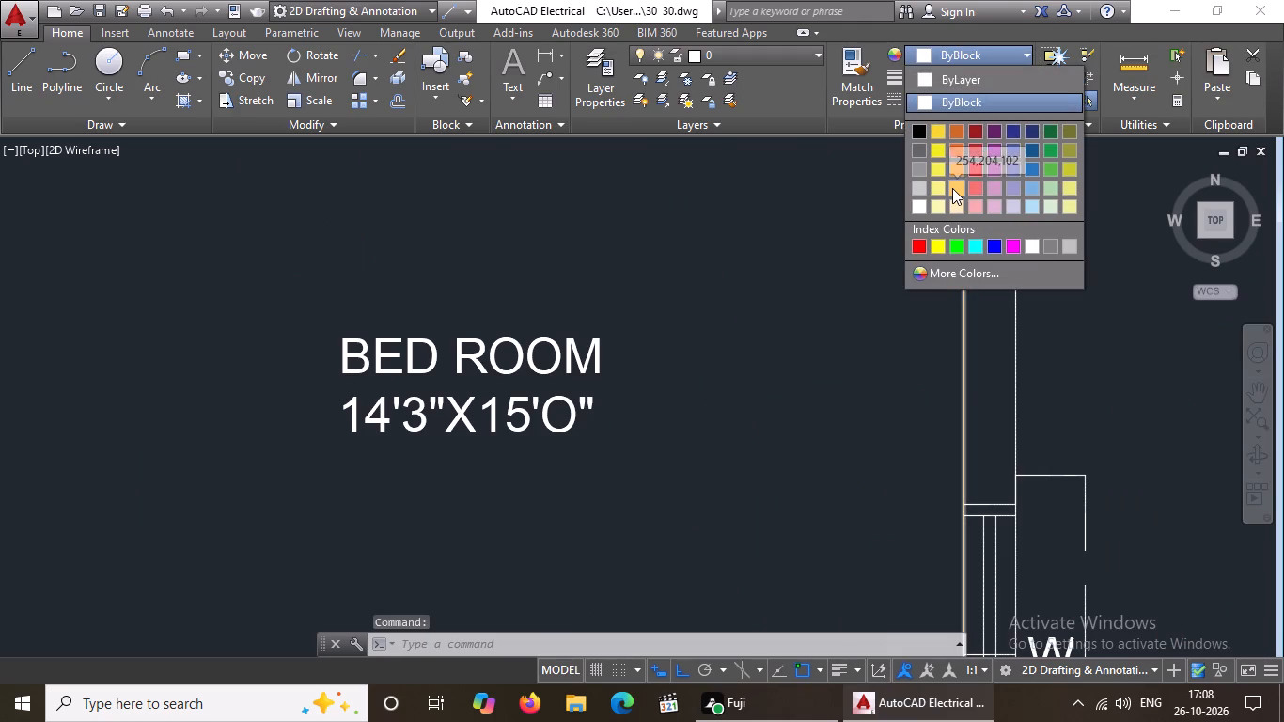
left_click(1010, 244)
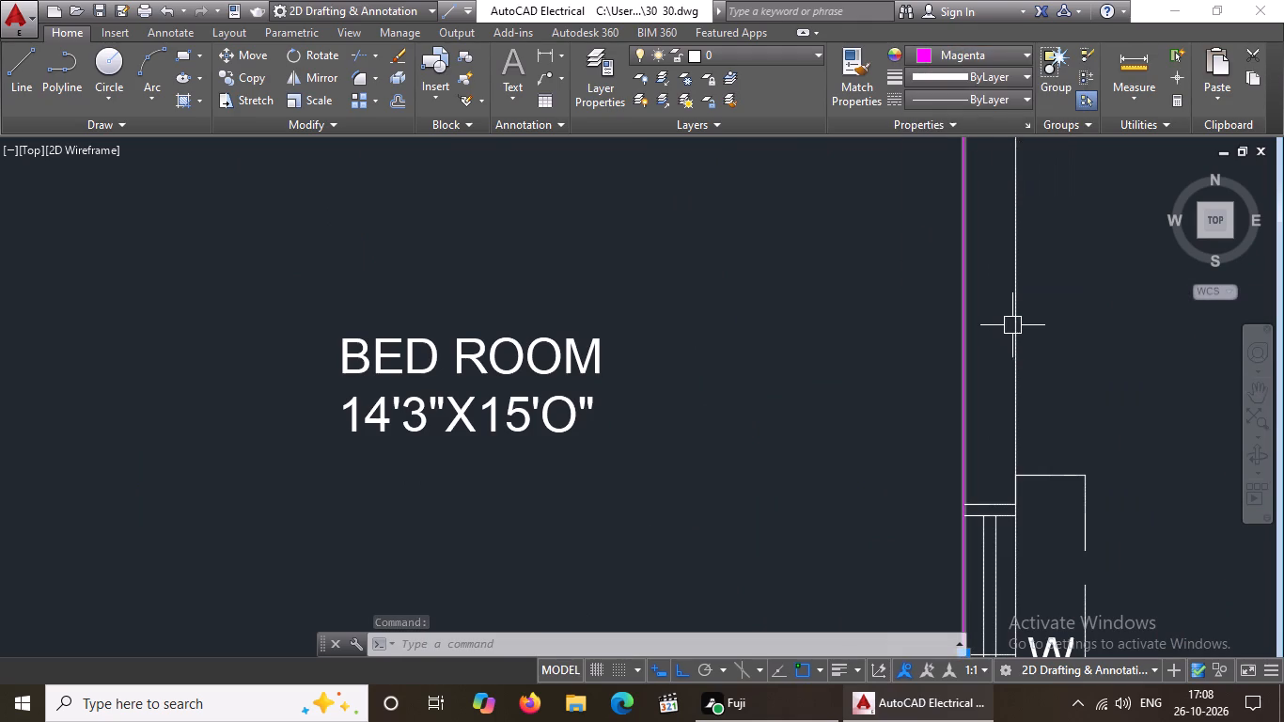
left_click(1012, 327)
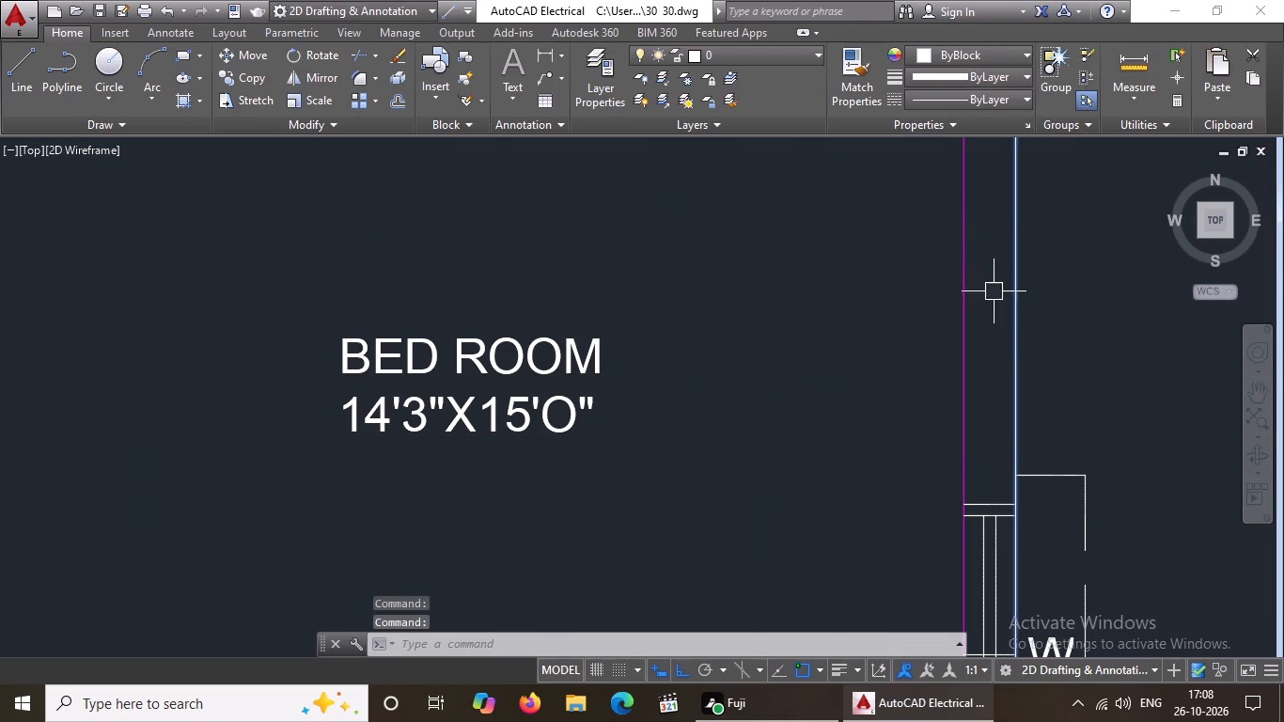
left_click(966, 59)
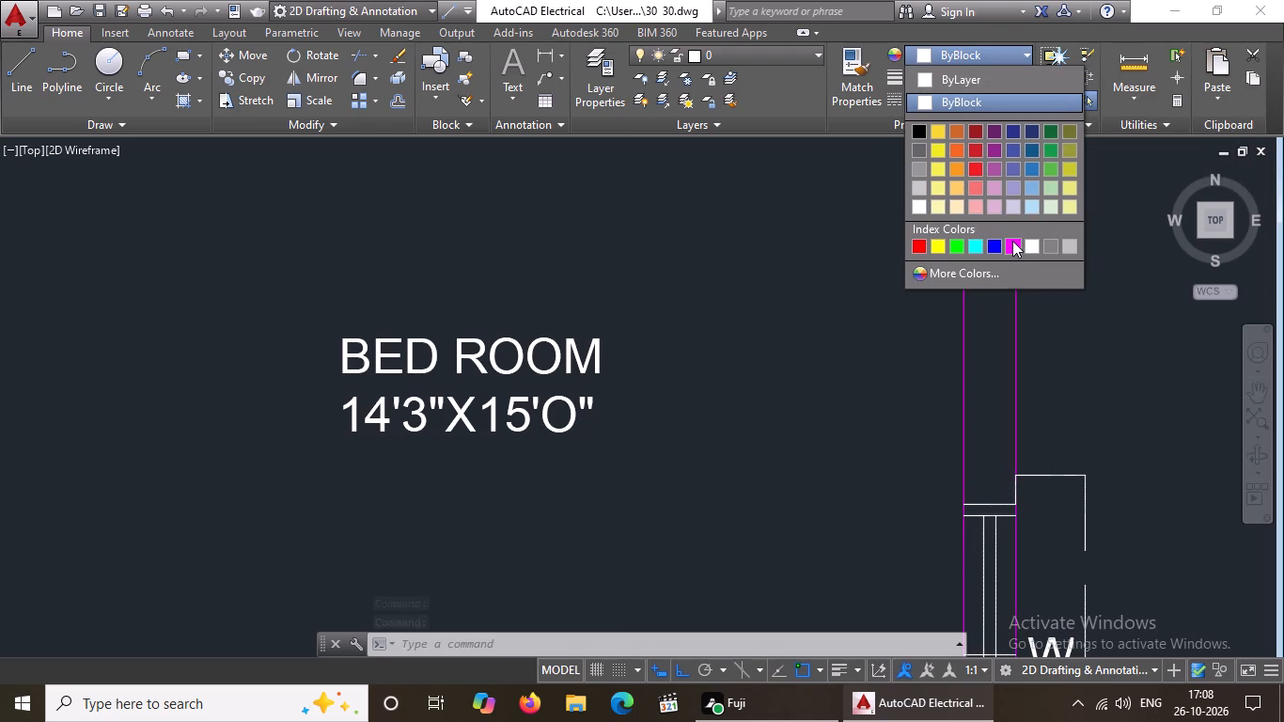
left_click(1013, 239)
Set the bedroom-side and lounge-side lines of the west bedroom's south wall, including the segment above the open-to-sky shaft, to Magenta.
scroll(869, 342, "down", 5)
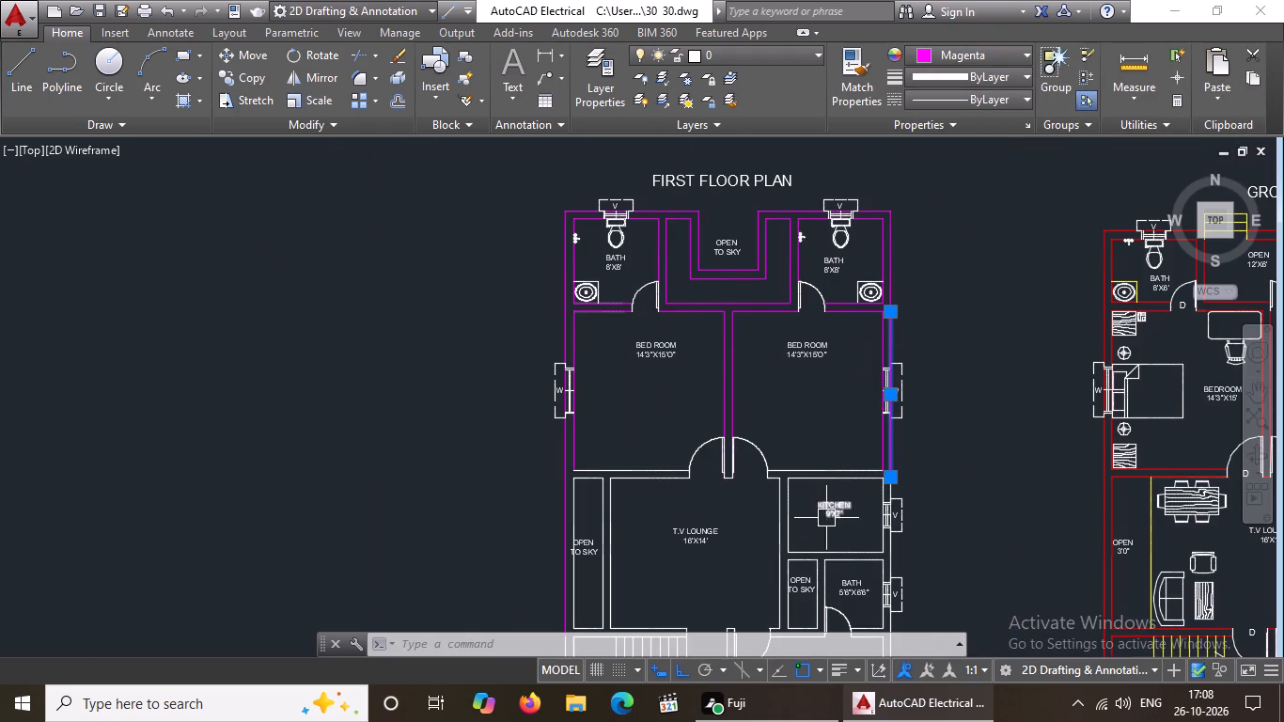
scroll(752, 504, "up", 3)
left_click(483, 418)
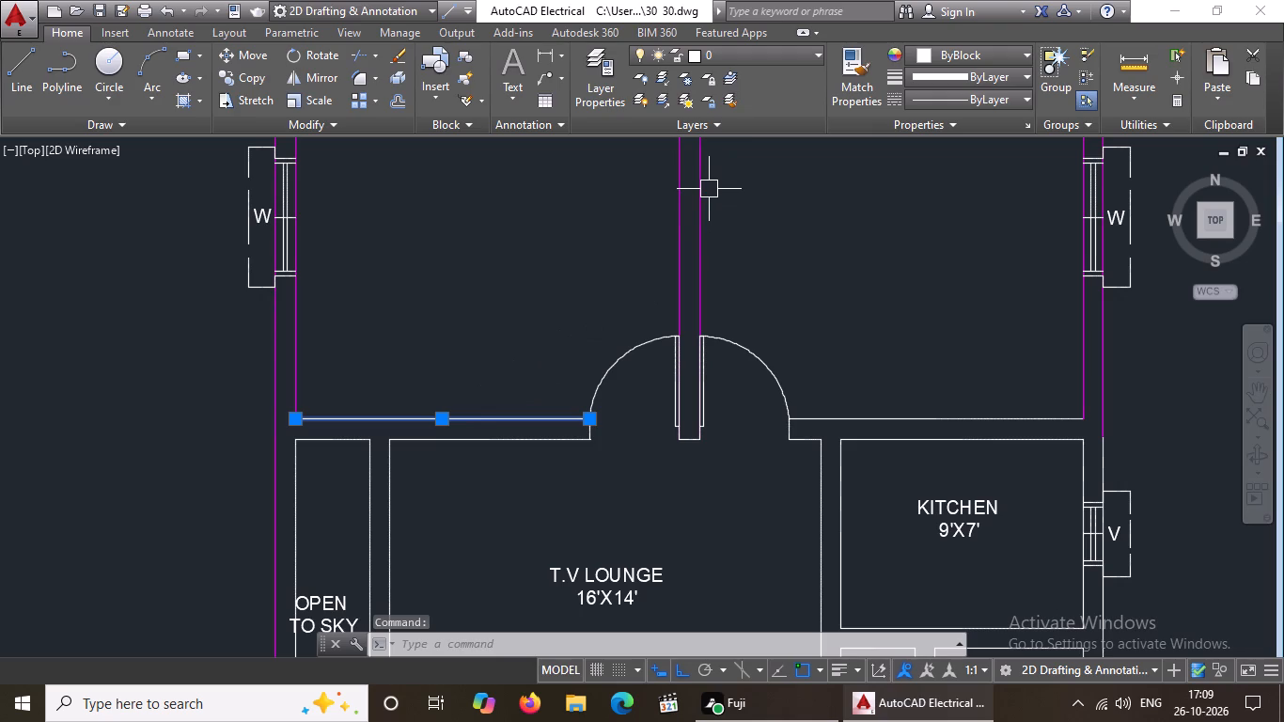
left_click(971, 56)
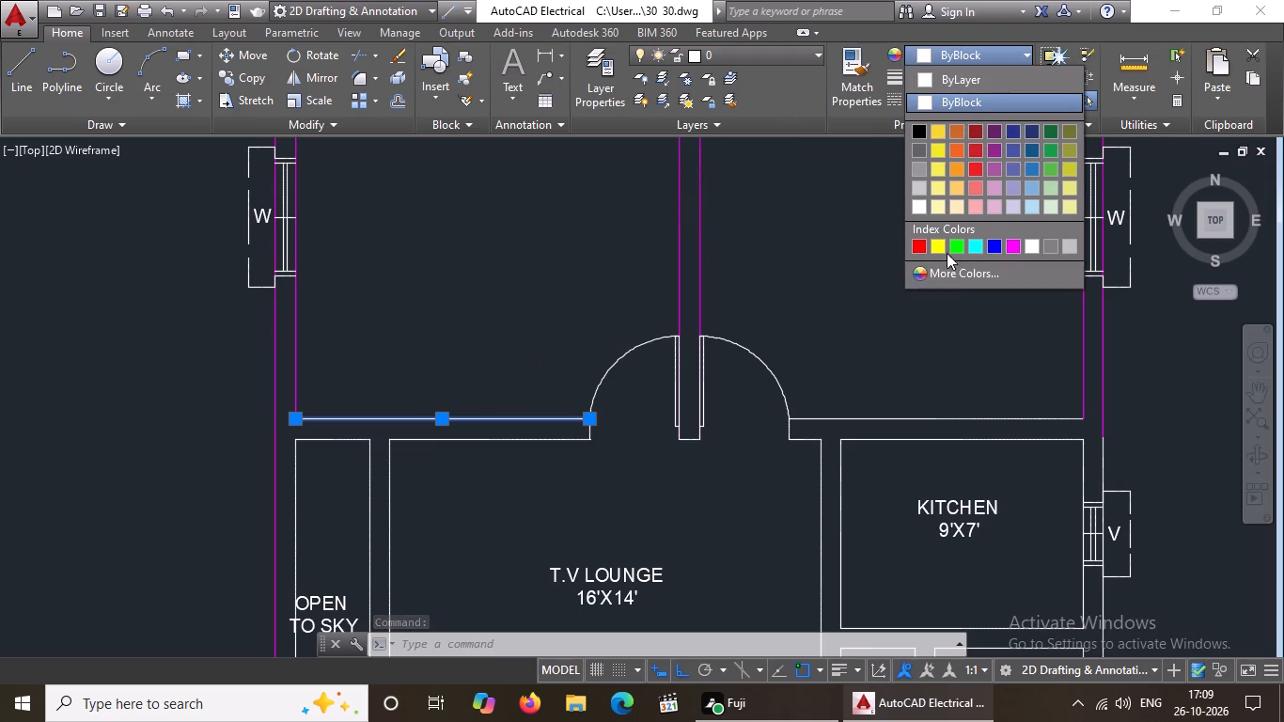
left_click(1016, 240)
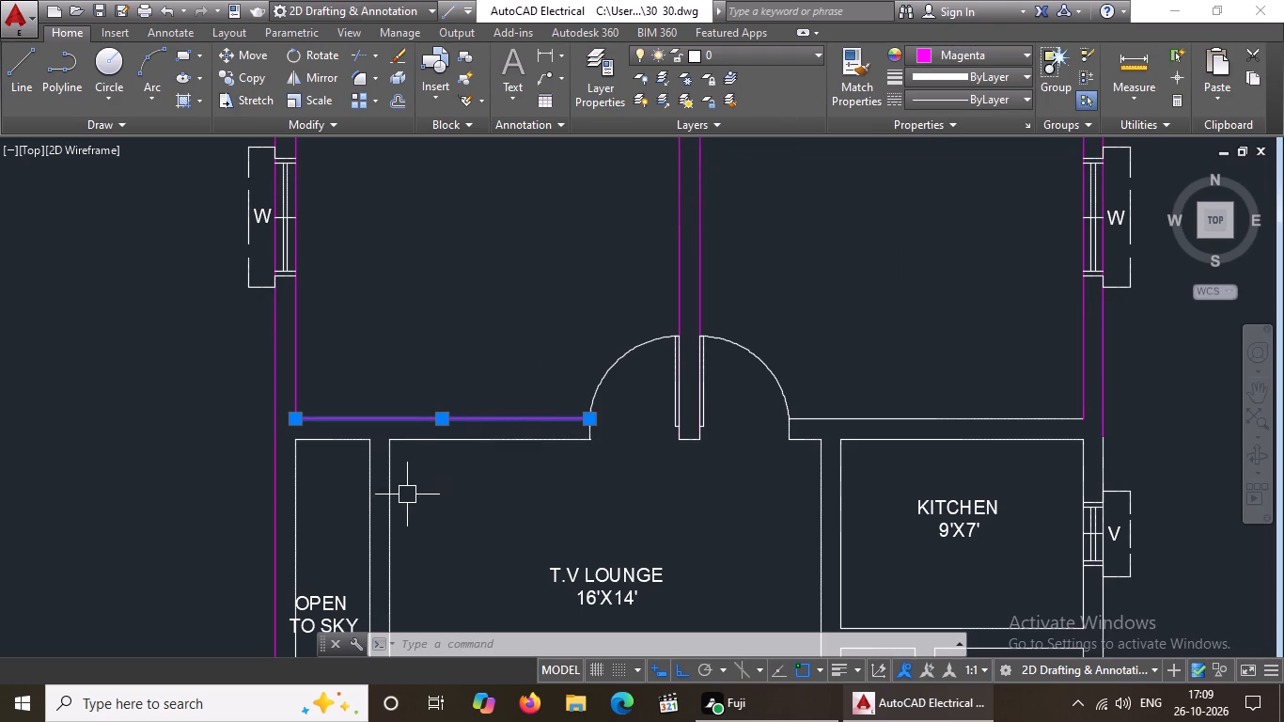
left_click(243, 412)
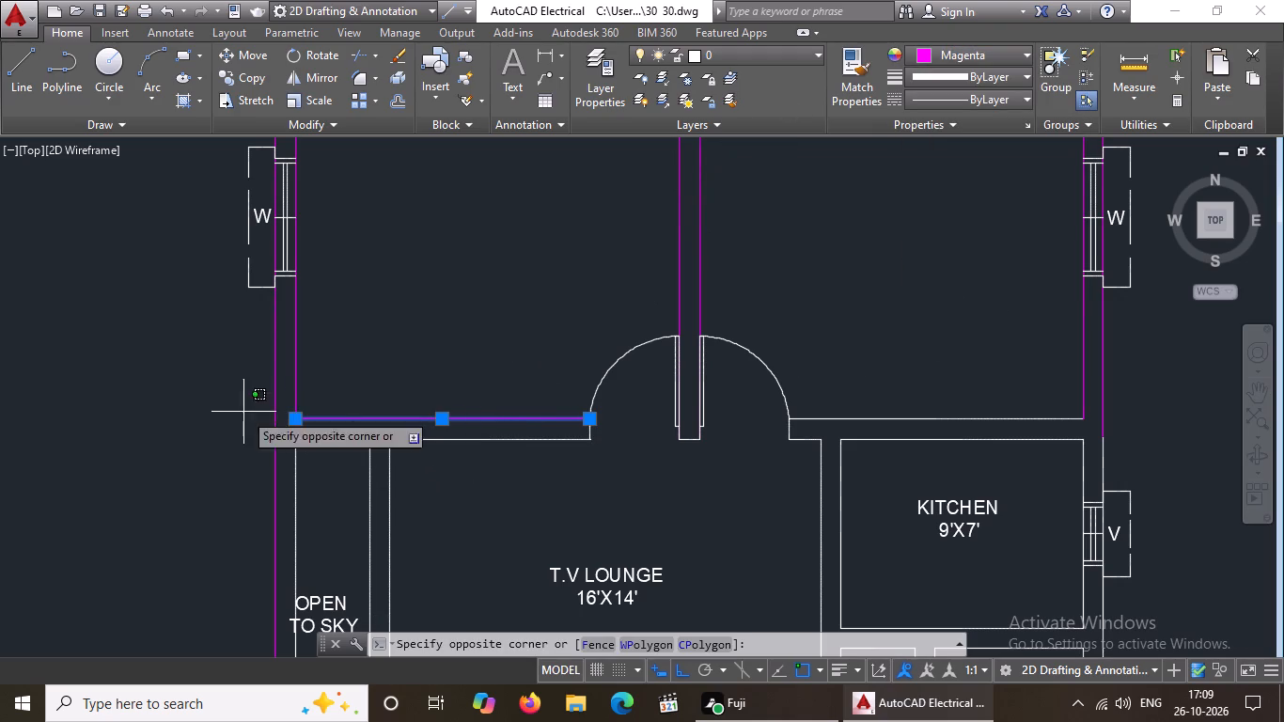
left_click(628, 464)
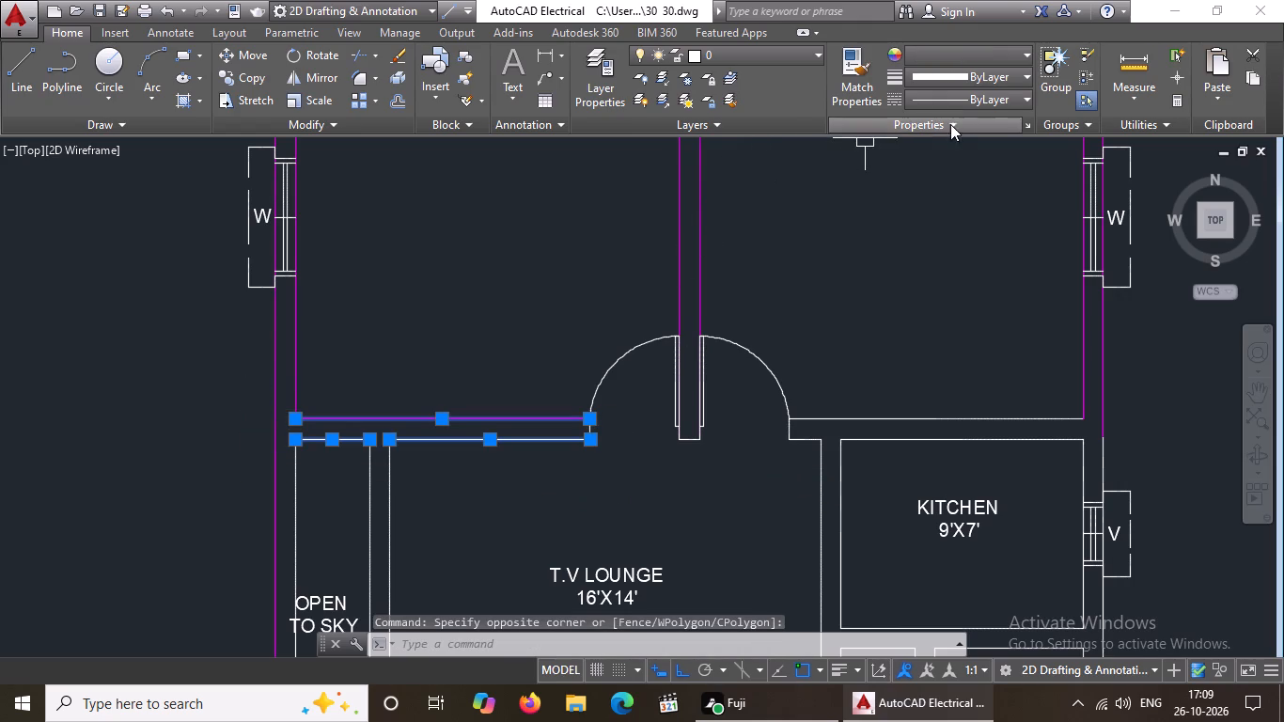
left_click(959, 58)
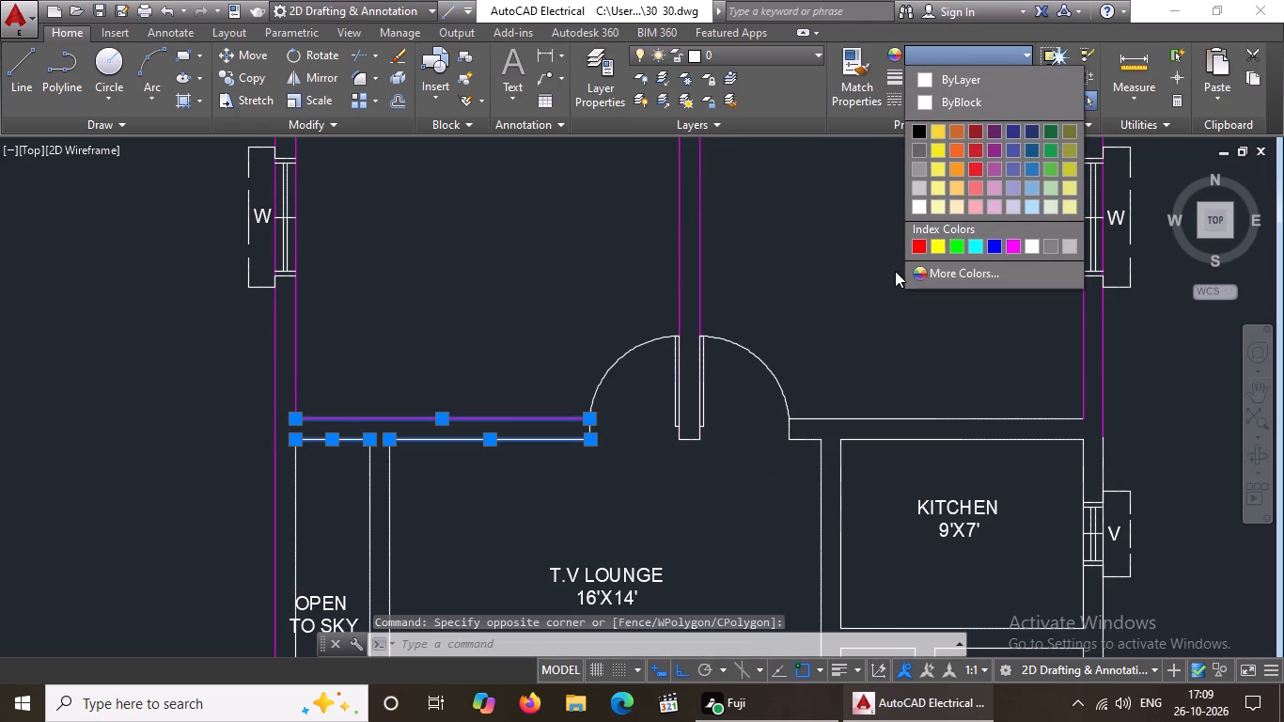
left_click(1013, 246)
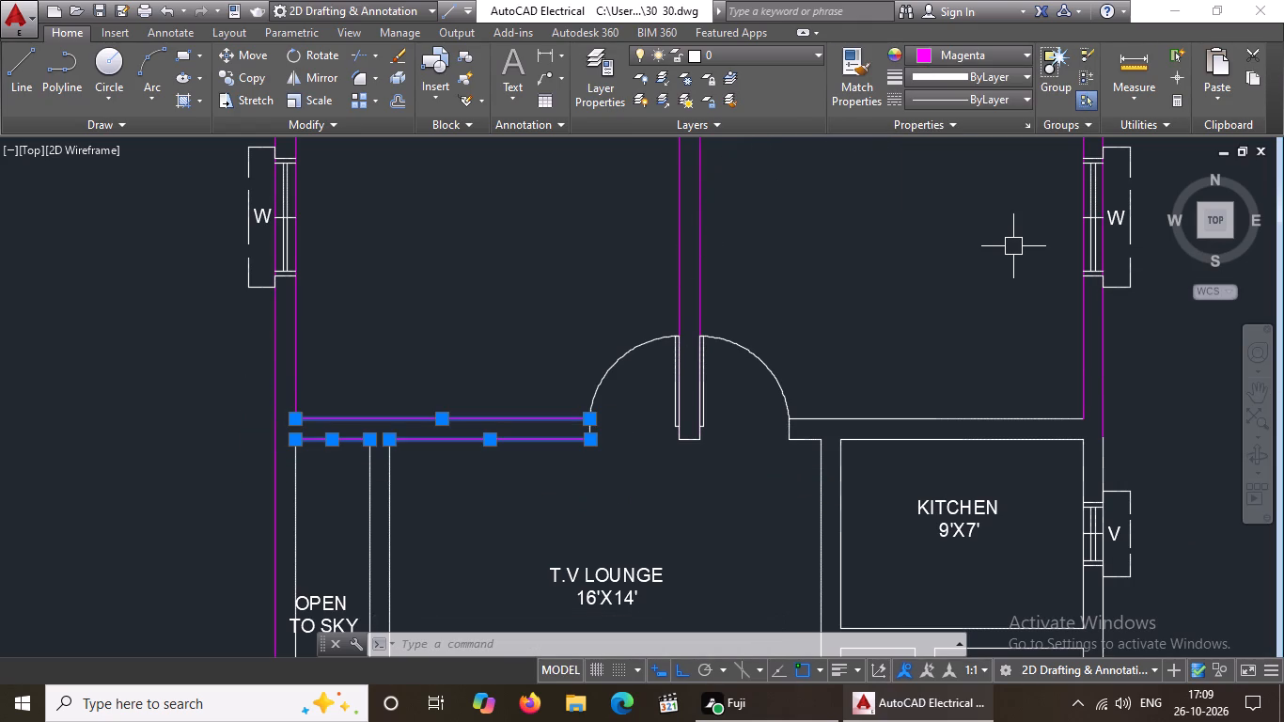
key("Escape")
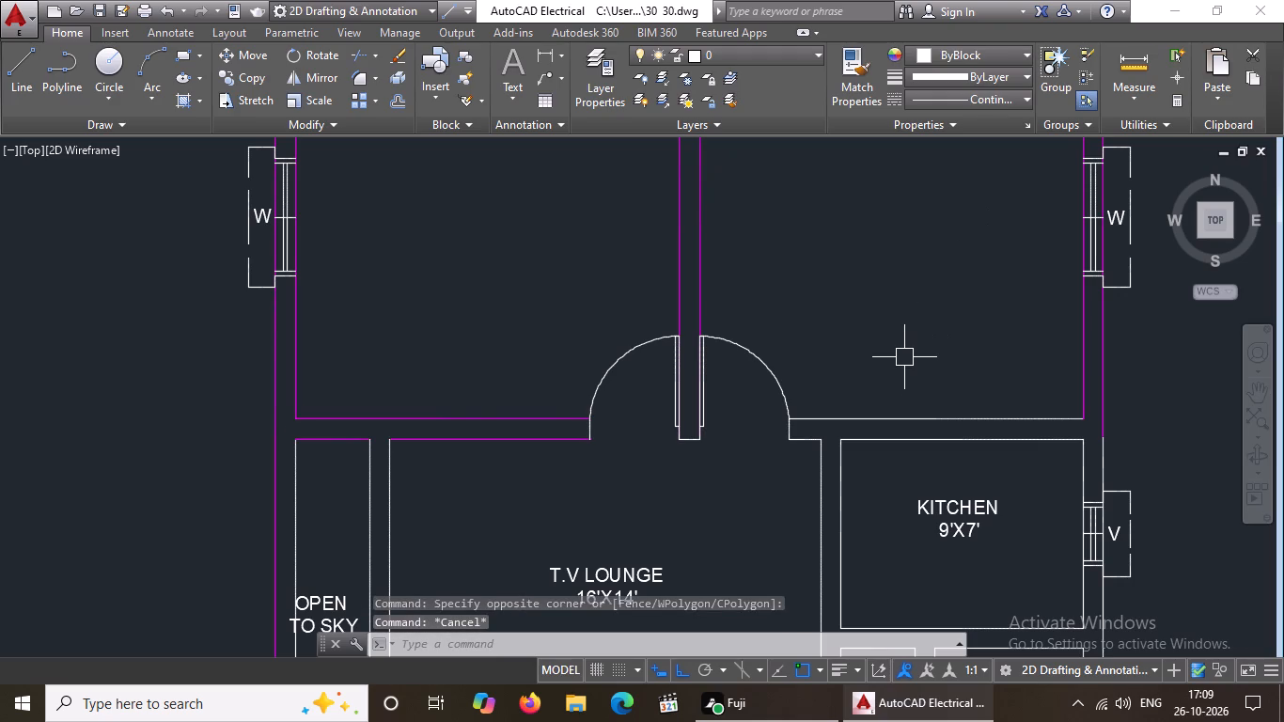
Set the bedroom-side line and the lounge and kitchen-side segments of the east bedroom's south wall to Magenta.
left_click(957, 425)
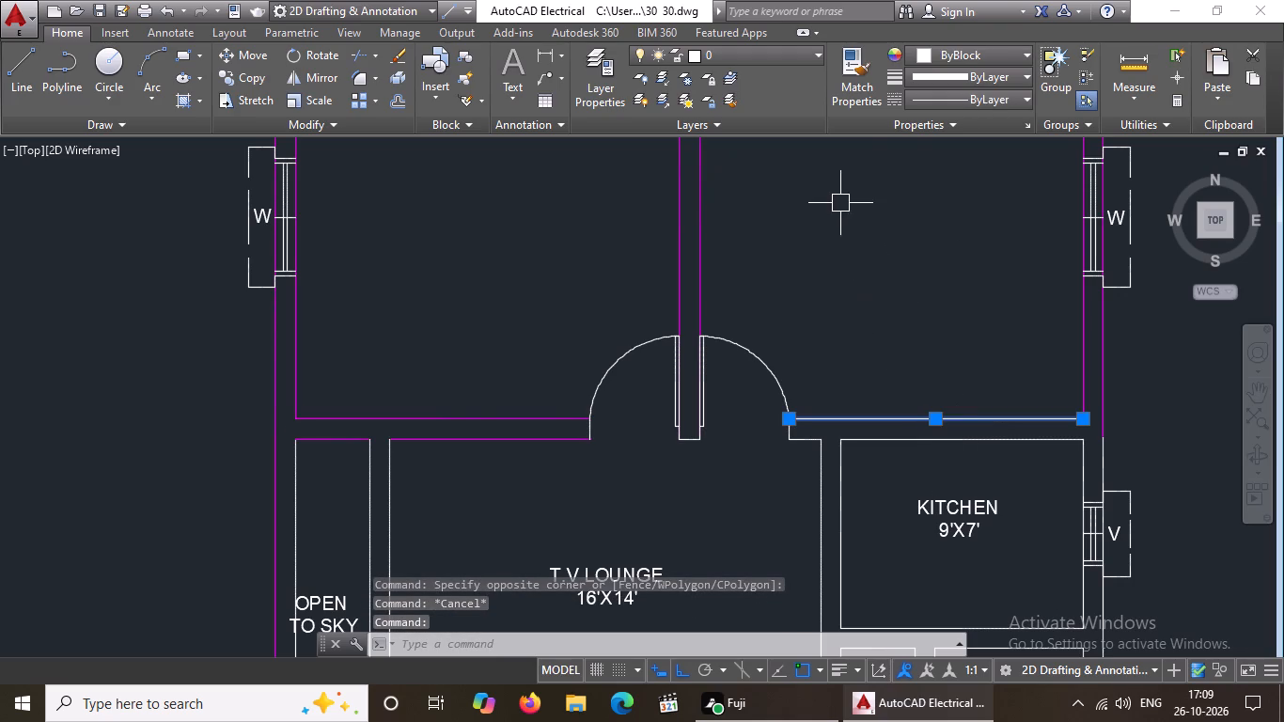
left_click(981, 49)
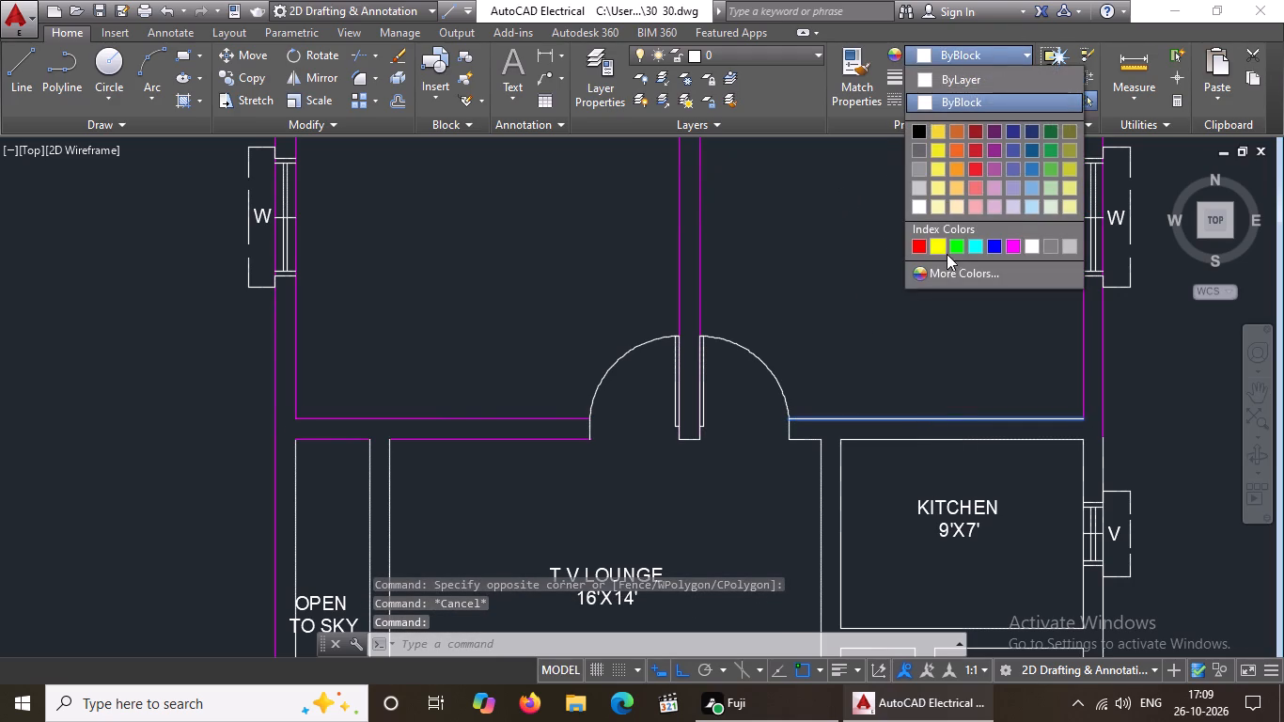
left_click(1016, 246)
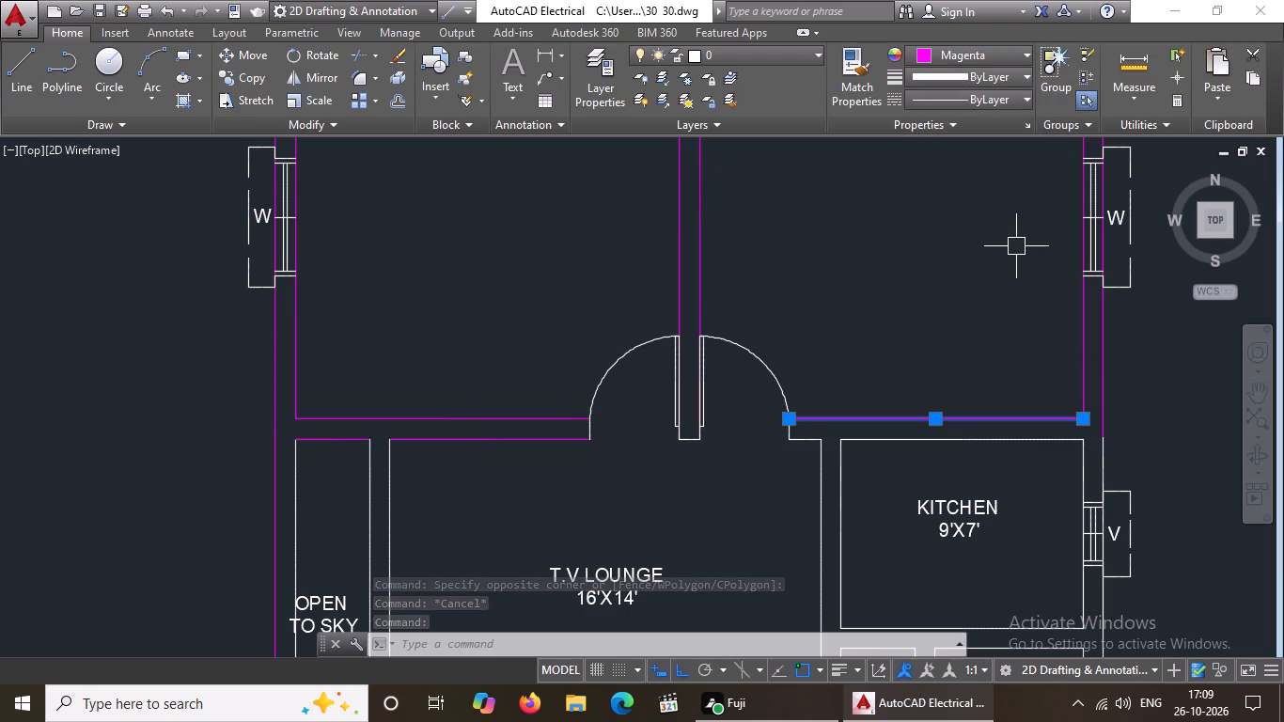
key("Escape")
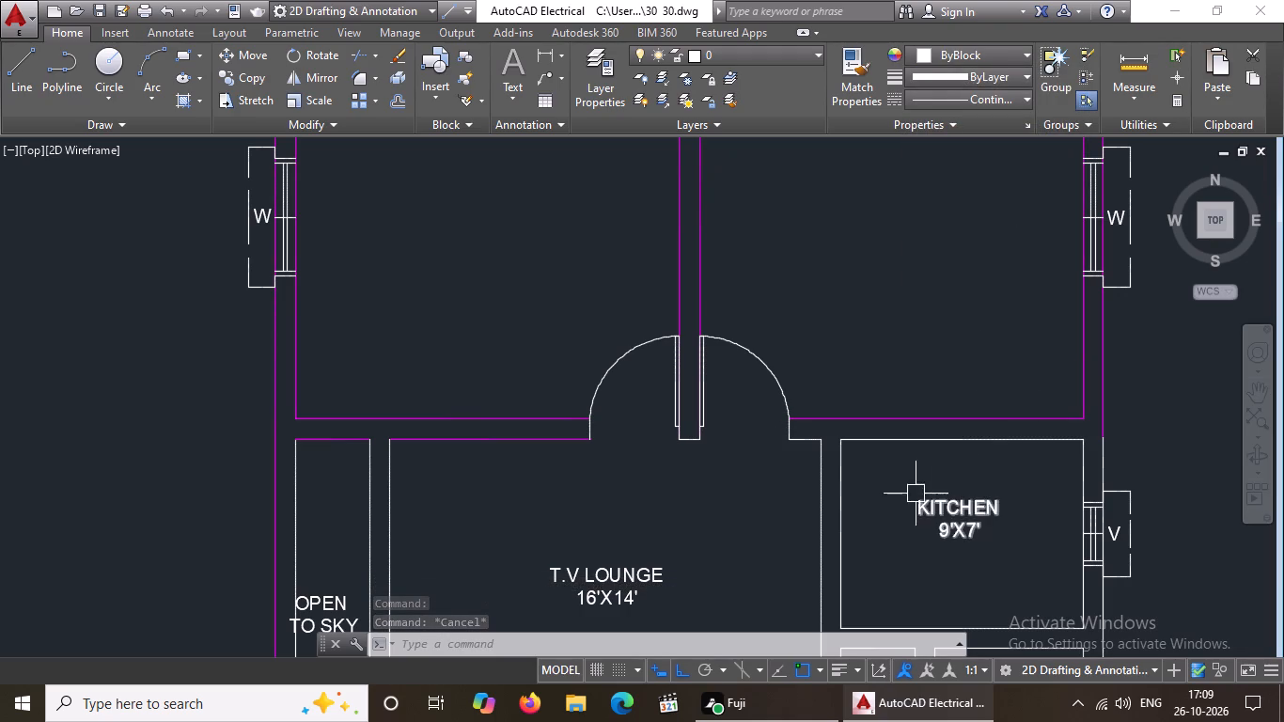
left_click_drag(754, 402, 760, 412)
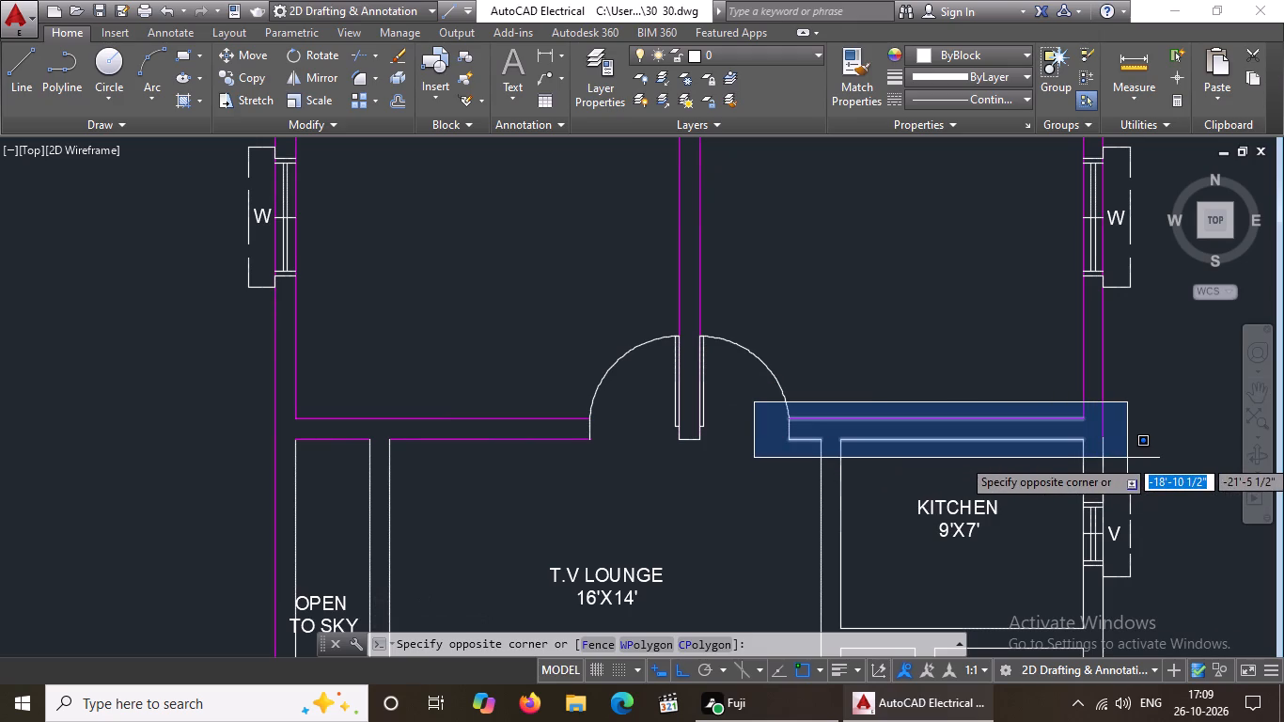
left_click(1132, 460)
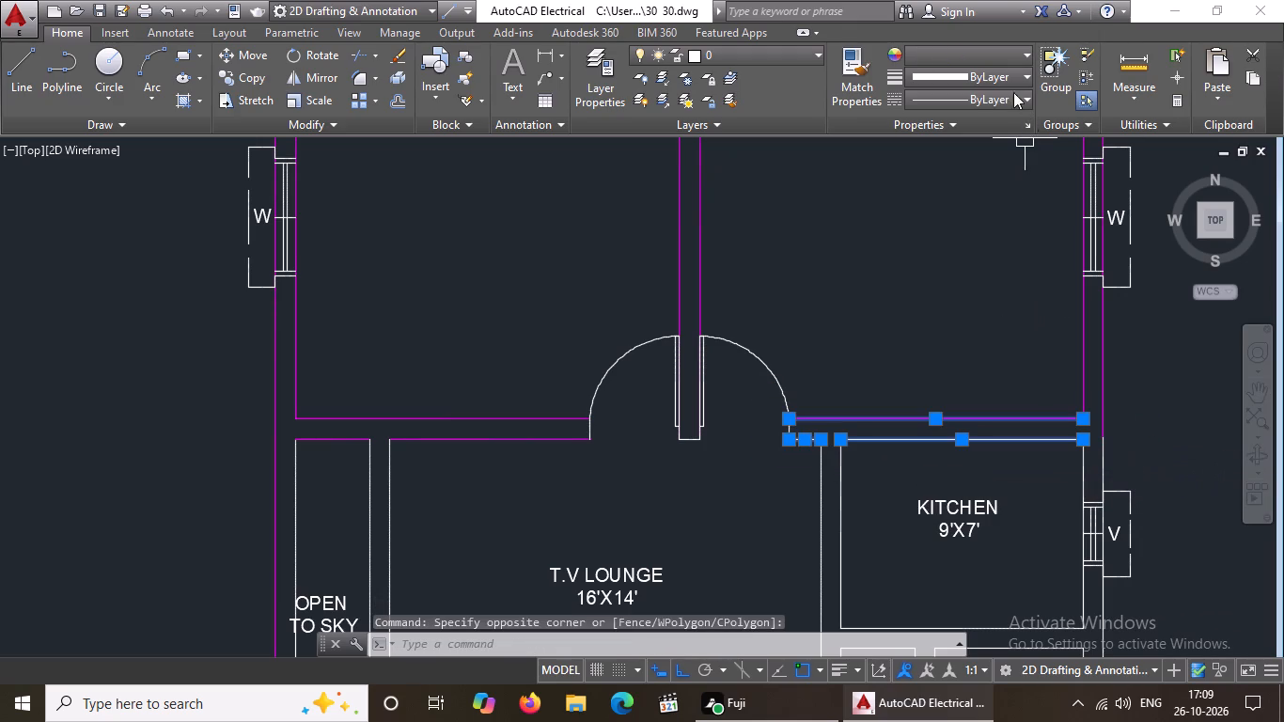
left_click(995, 50)
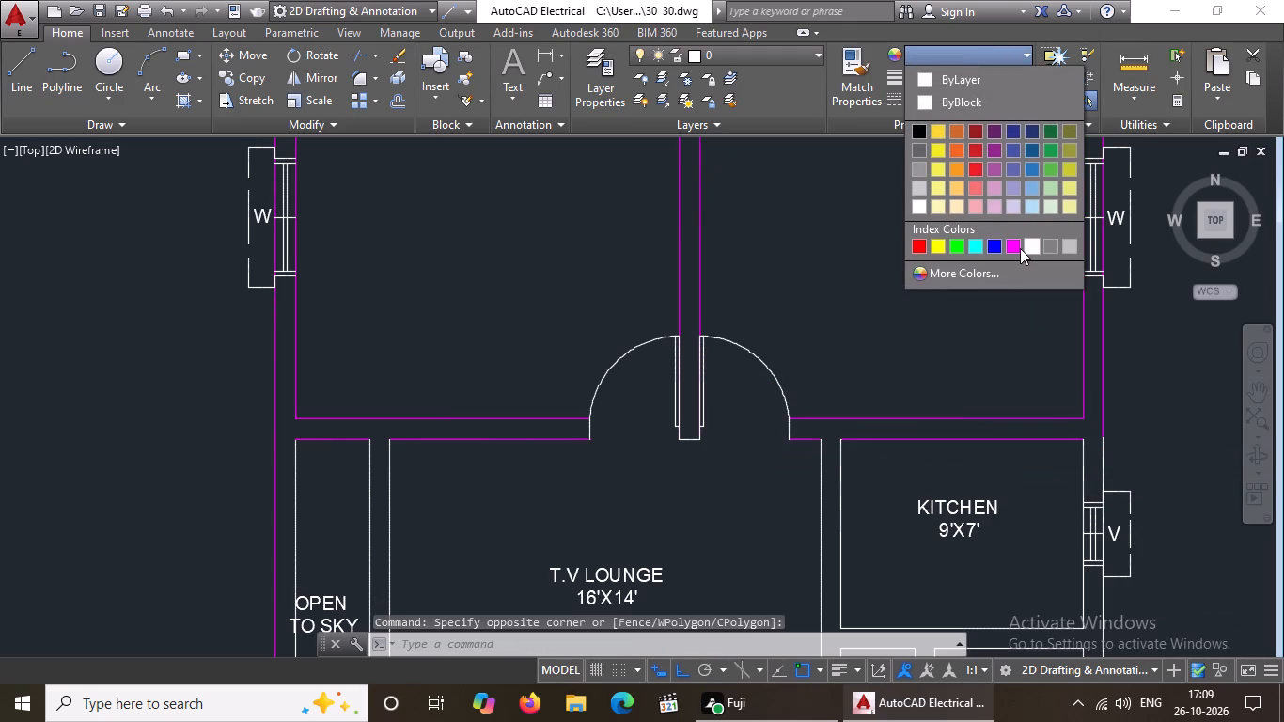
left_click(1016, 245)
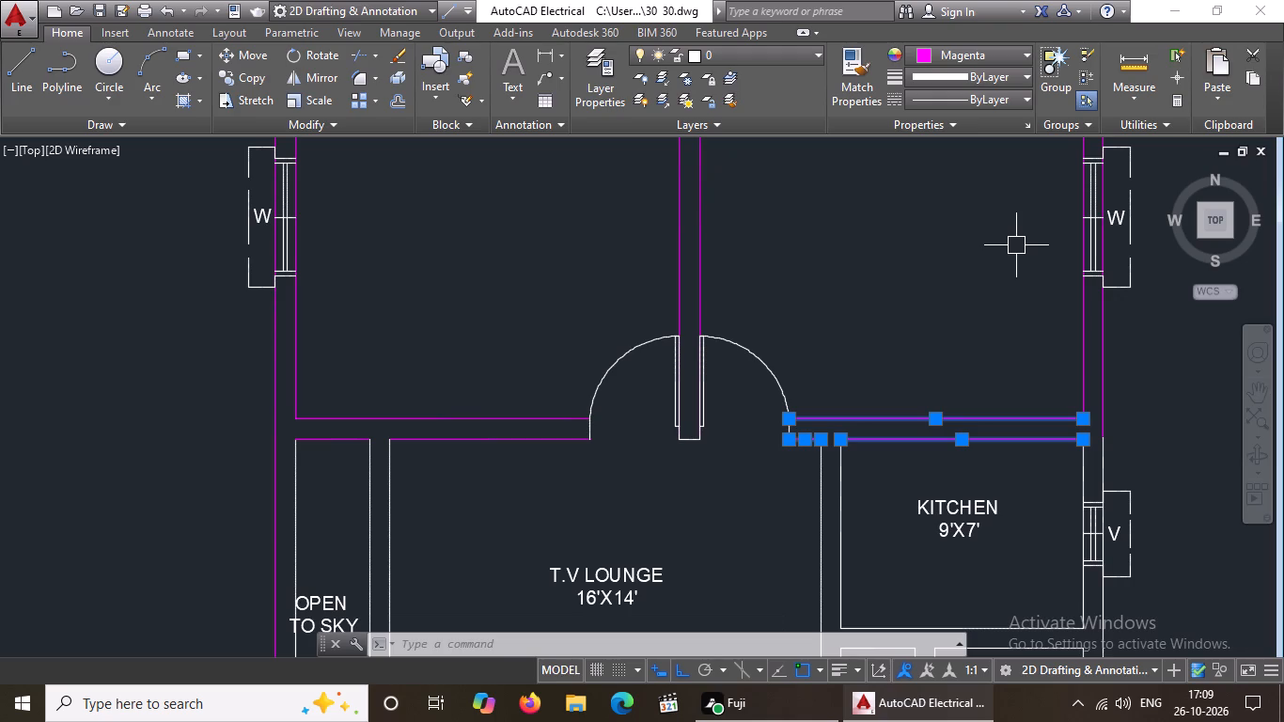
key("Escape")
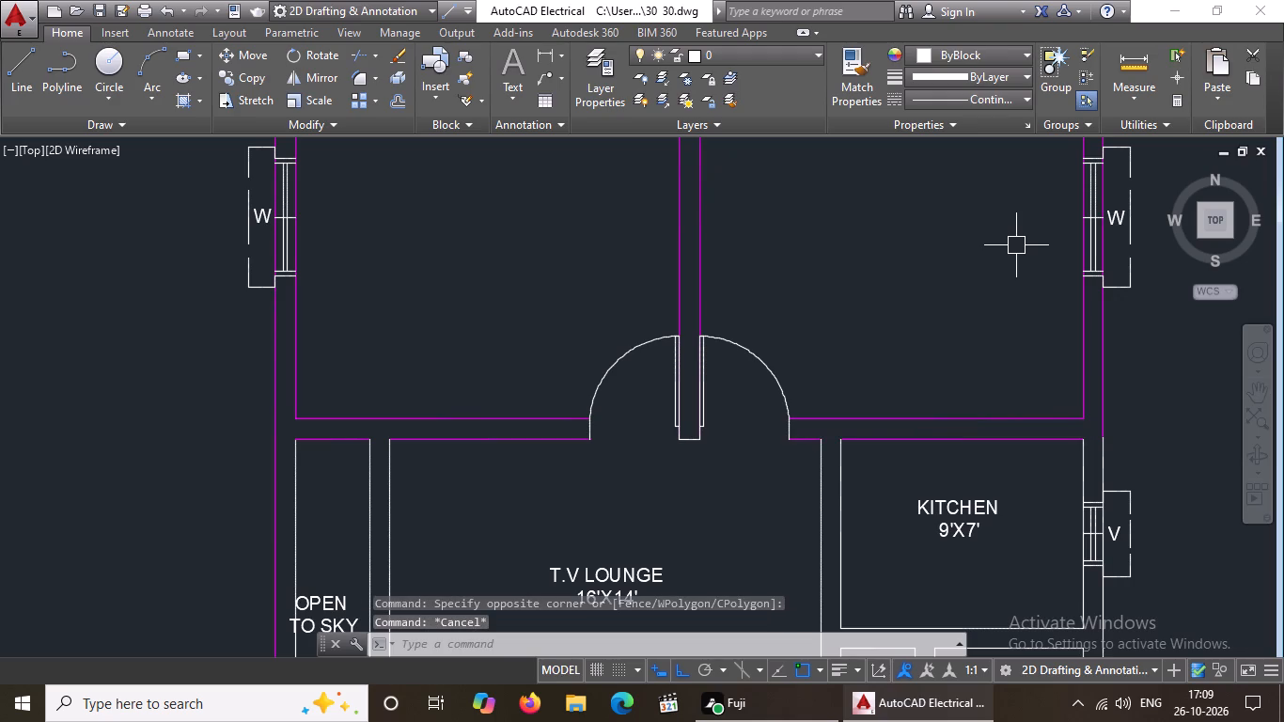
Set the exterior west wall's inner face line along the open-to-sky shaft beside the T.V lounge to Magenta.
scroll(1017, 273, "down", 1)
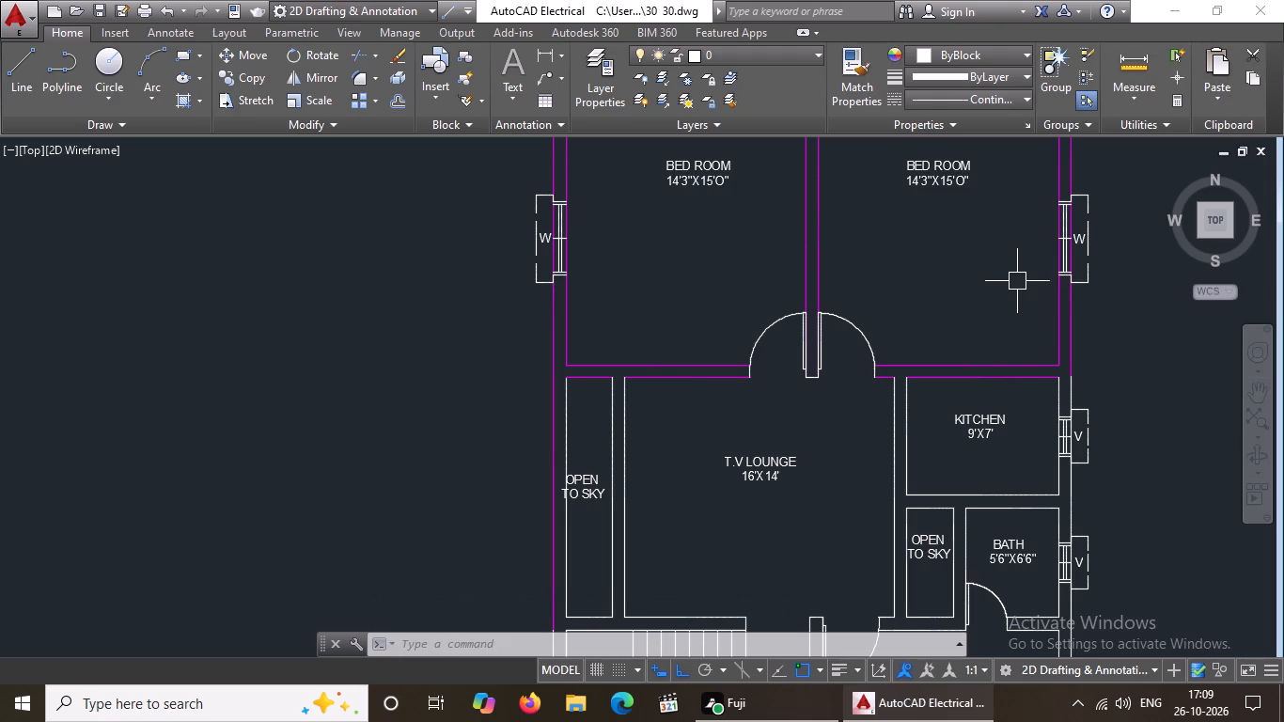
scroll(967, 473, "down", 1)
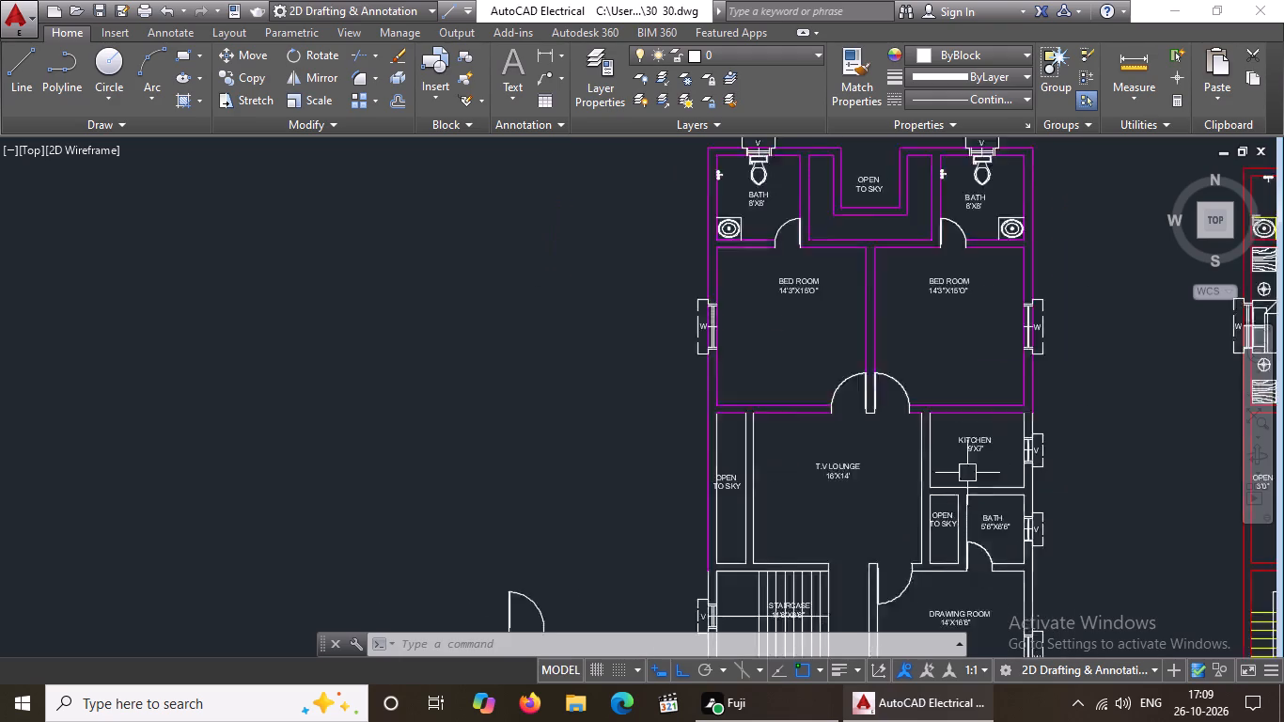
scroll(967, 473, "down", 1)
scroll(823, 505, "up", 2)
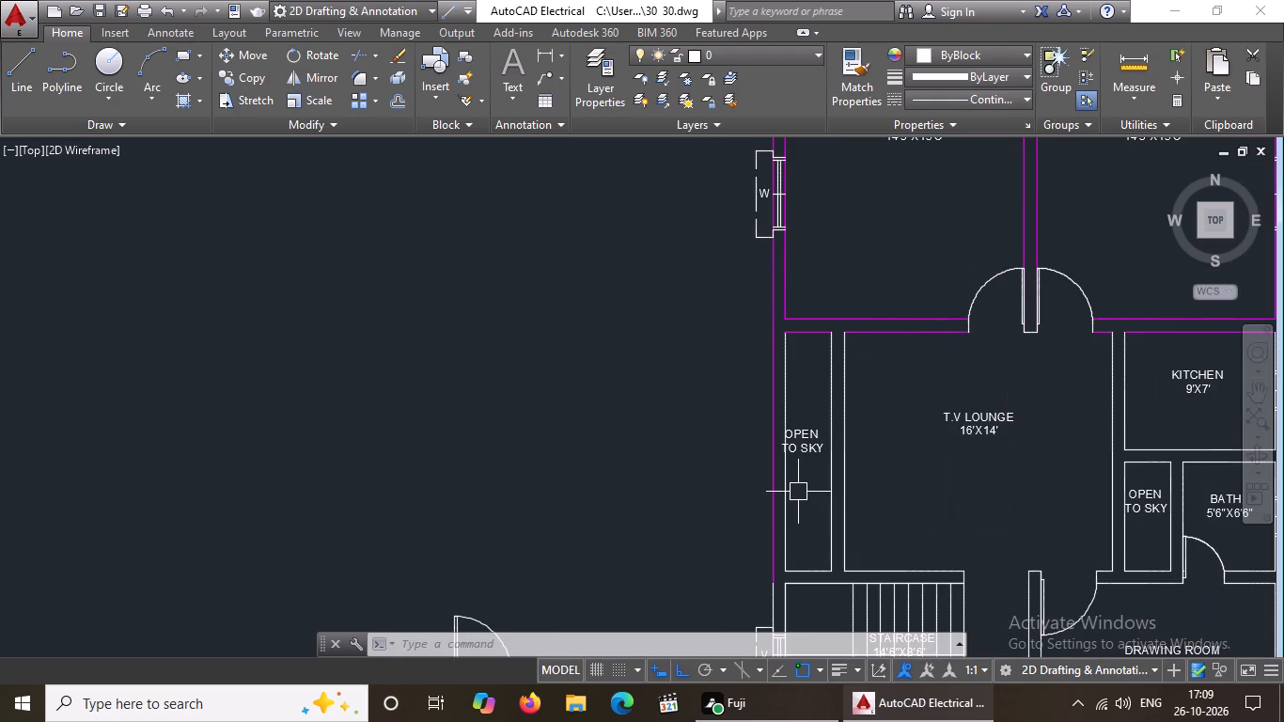
left_click(793, 489)
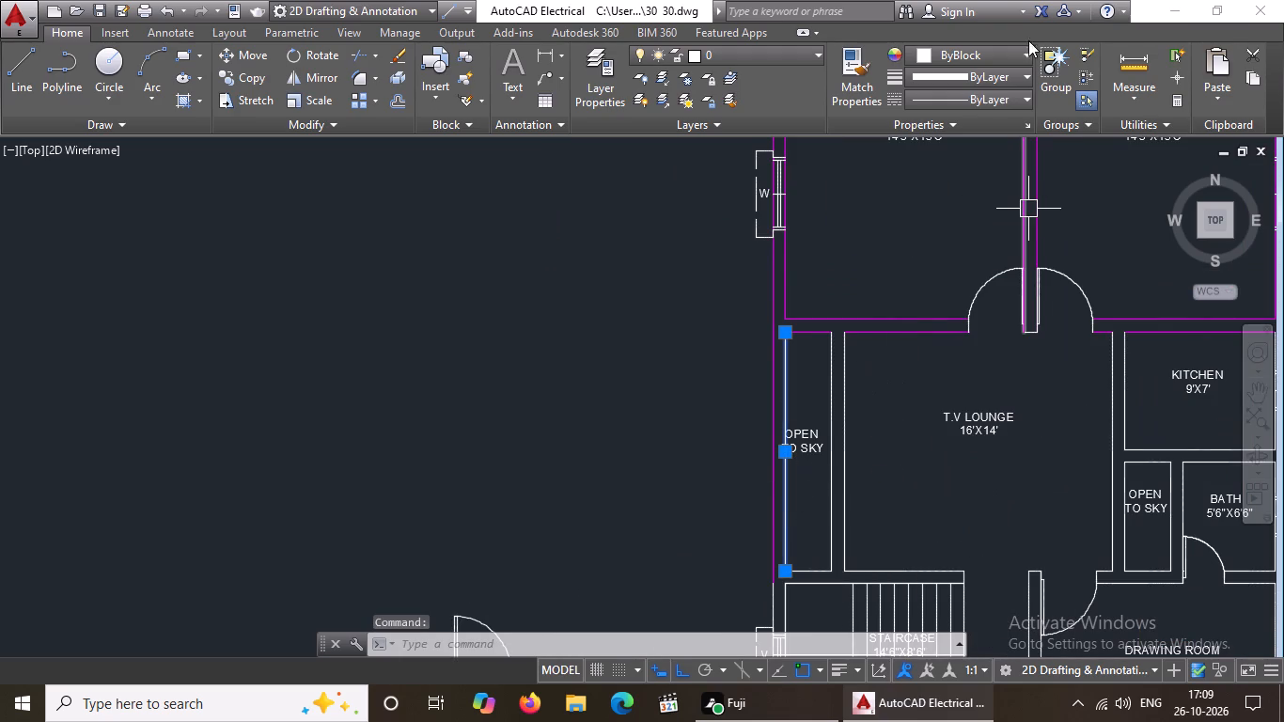
left_click(984, 52)
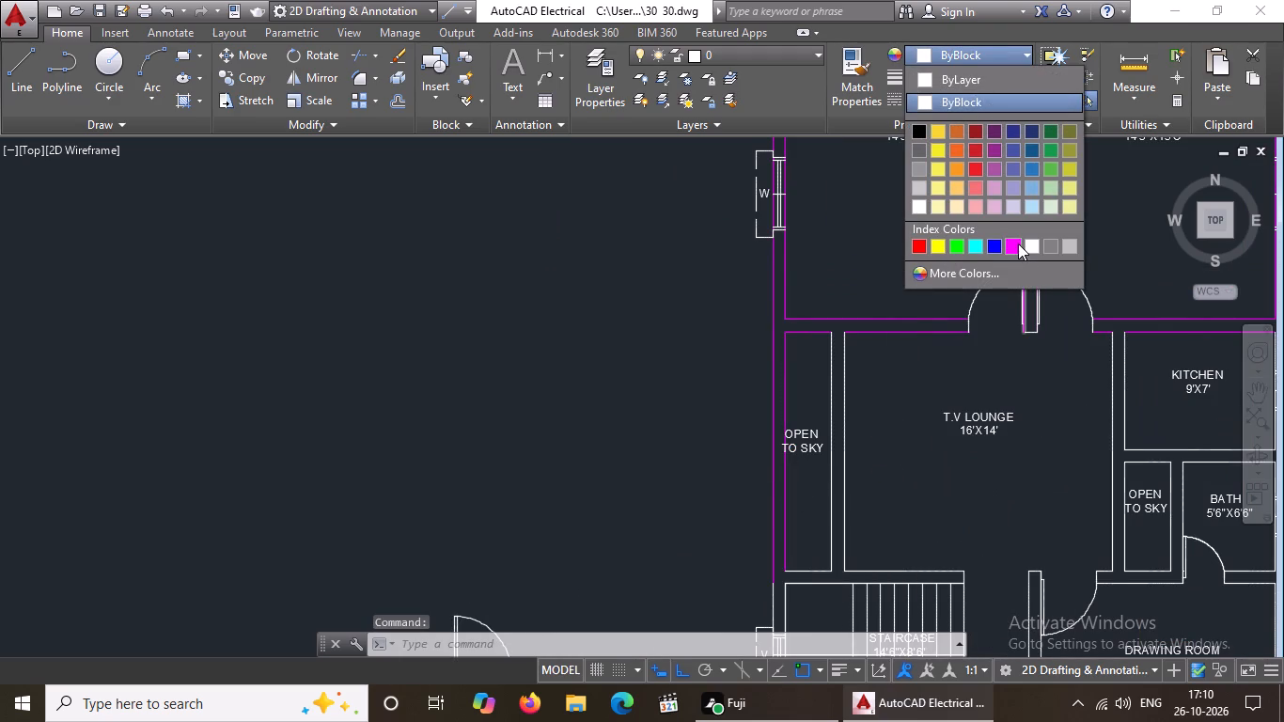
left_click(1018, 243)
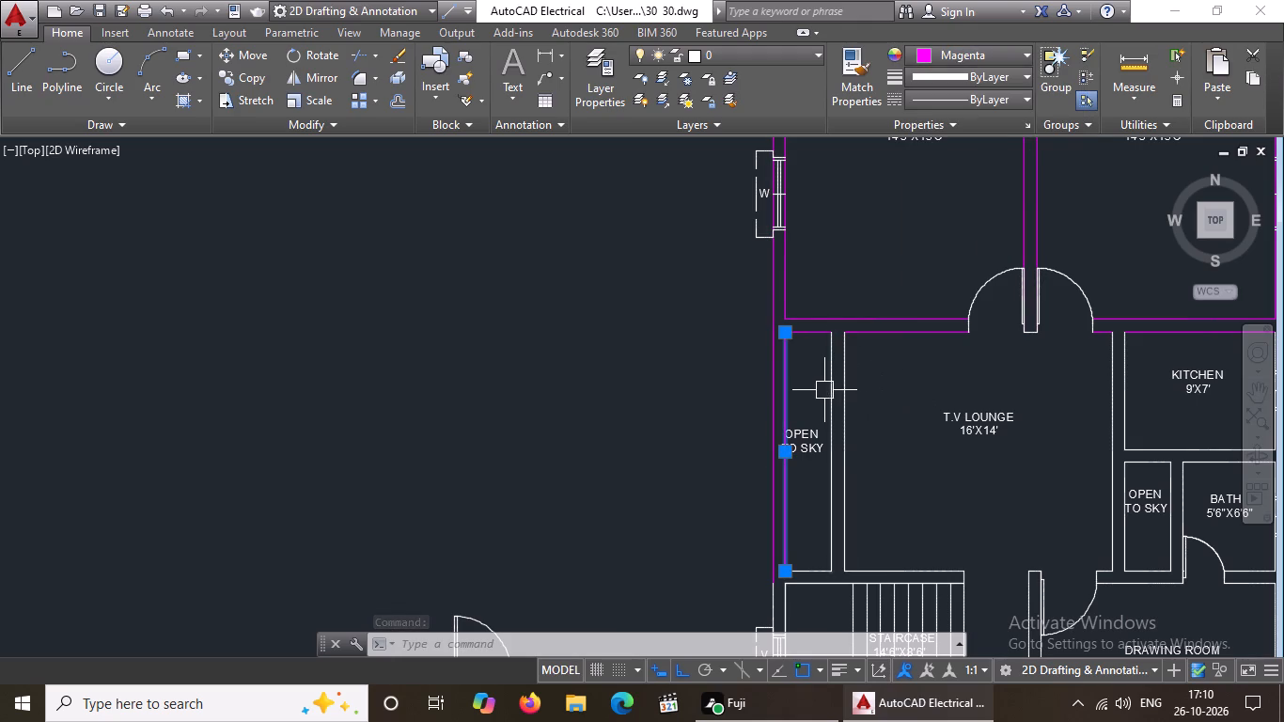
Set both face lines of the wall between the west open-to-sky shaft and the T.V lounge to Magenta.
left_click(827, 386)
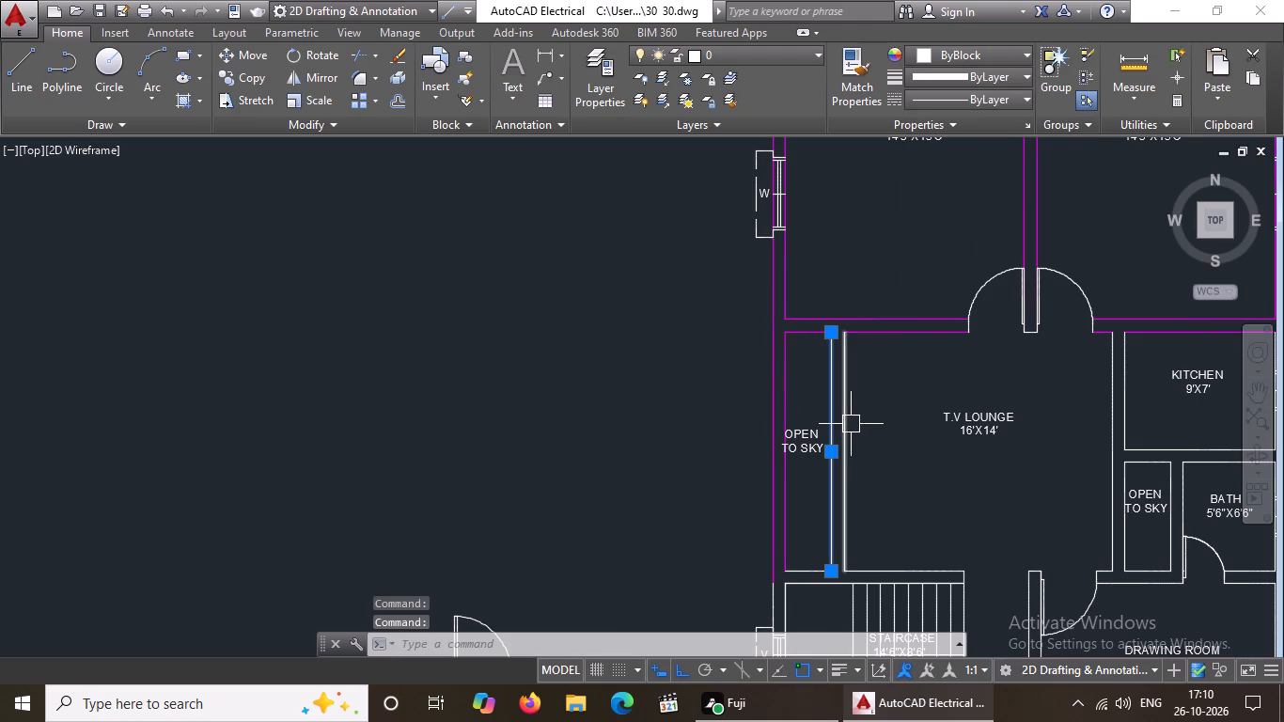
left_click(840, 426)
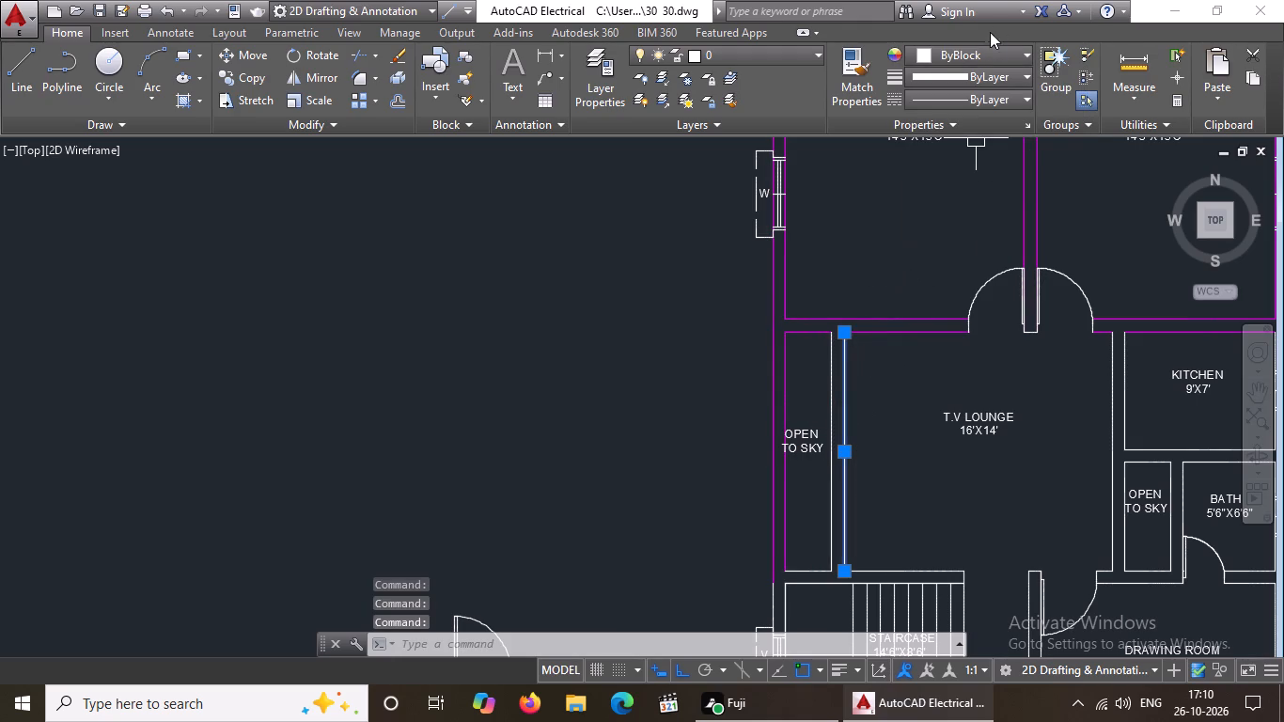
left_click(985, 52)
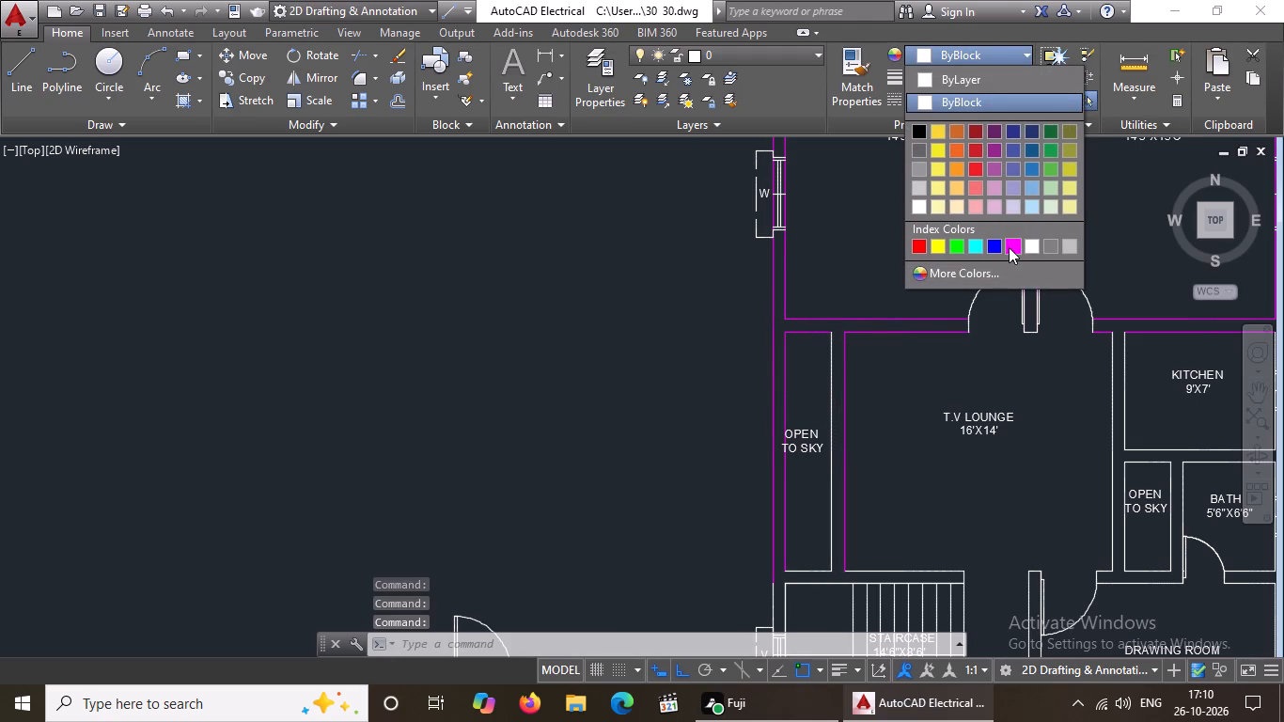
left_click(1011, 243)
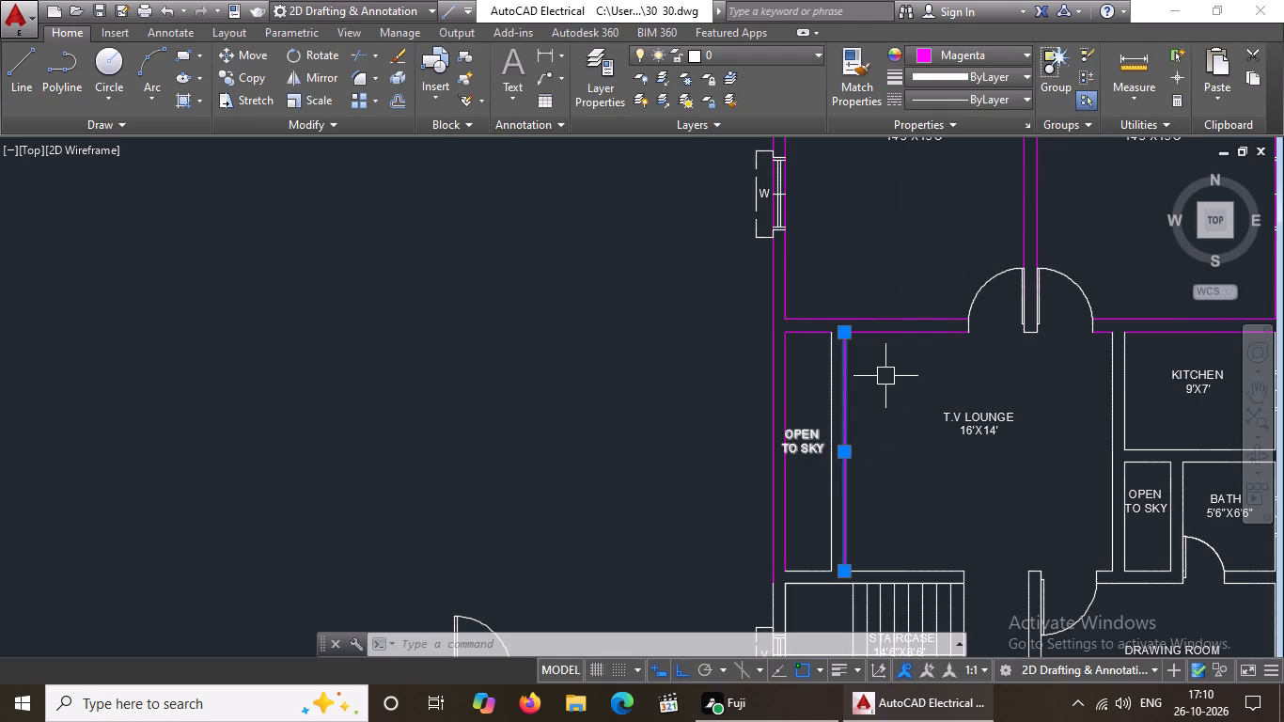
left_click(833, 391)
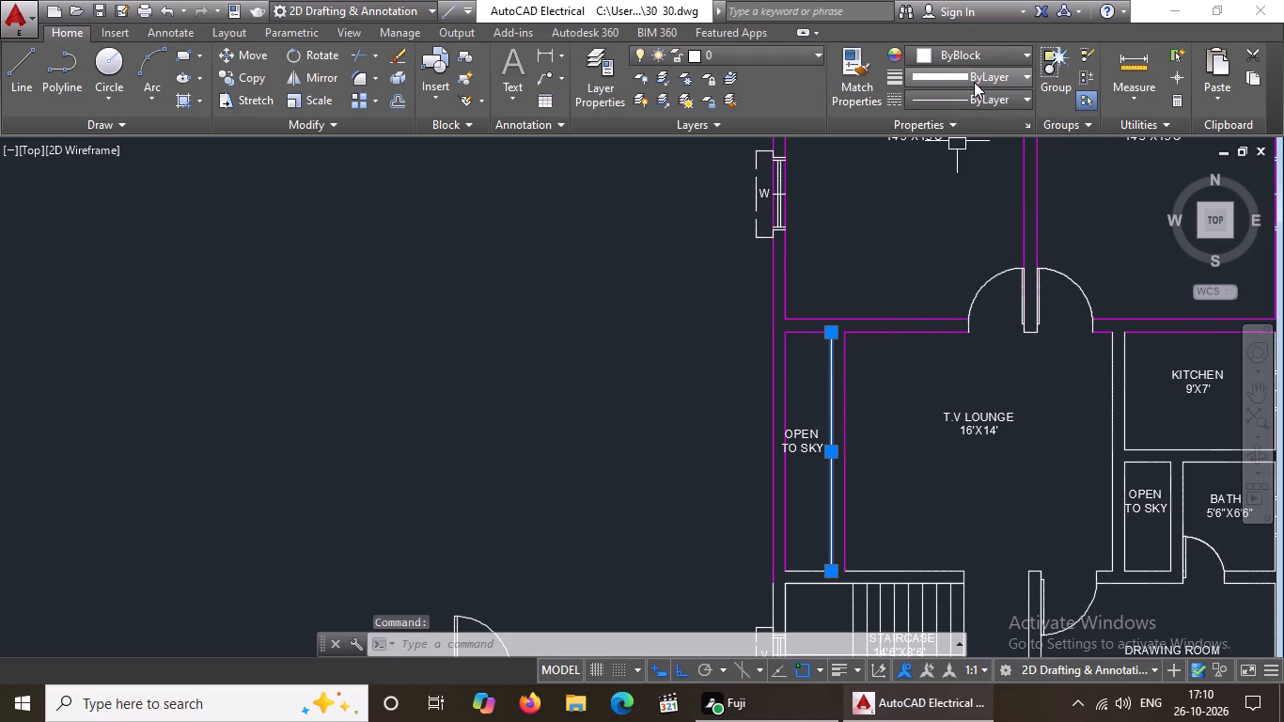
left_click(994, 63)
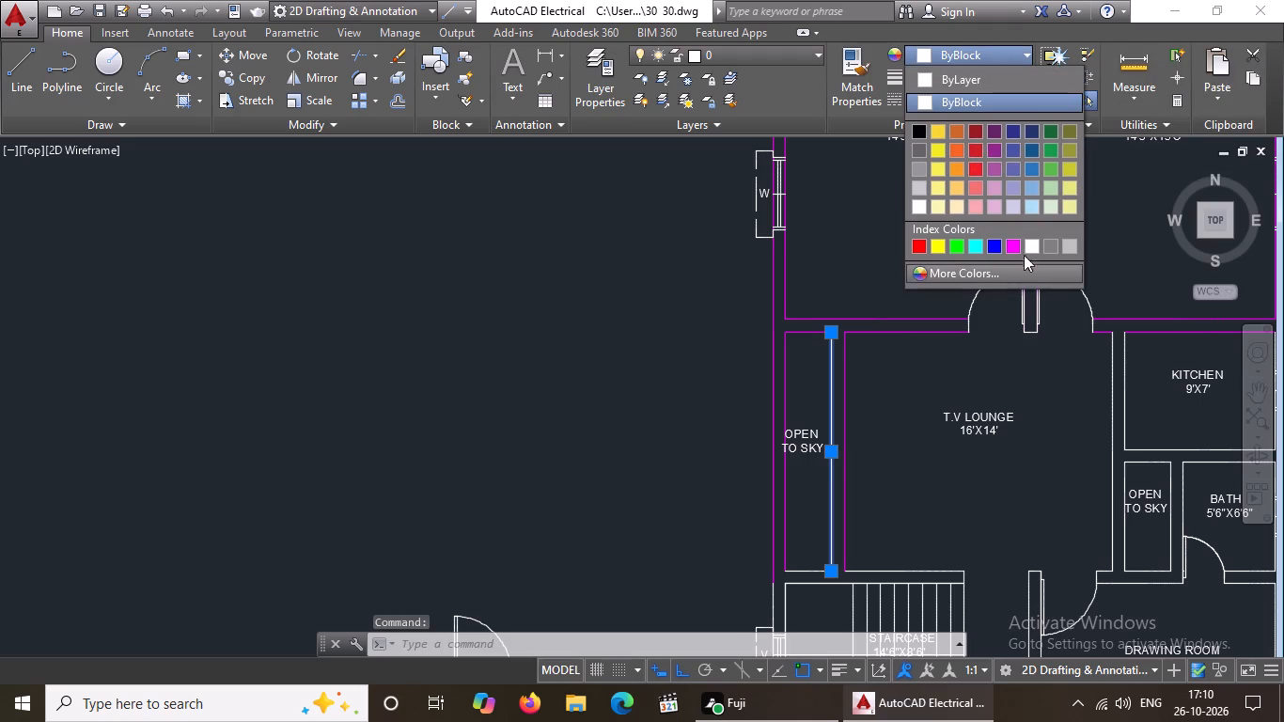
left_click(1010, 242)
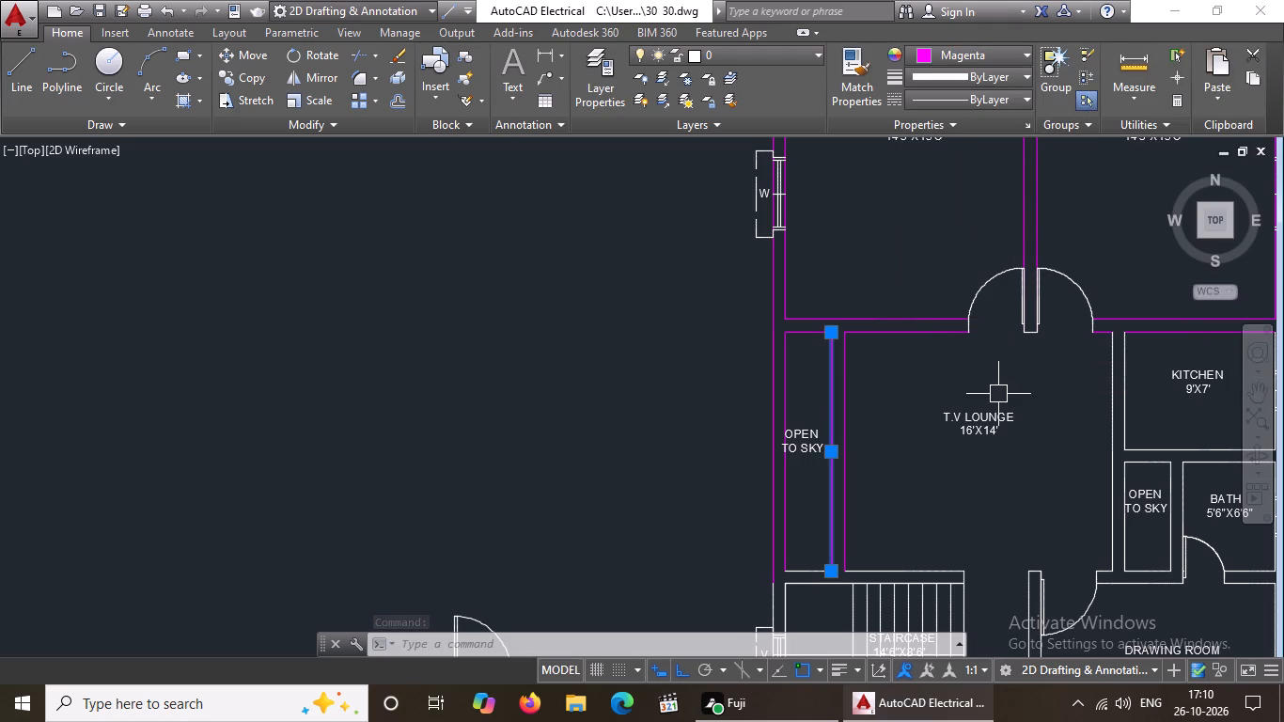
Set the lounge-side line and the kitchen-side segment of the T.V lounge's east wall to Magenta.
left_click(1106, 421)
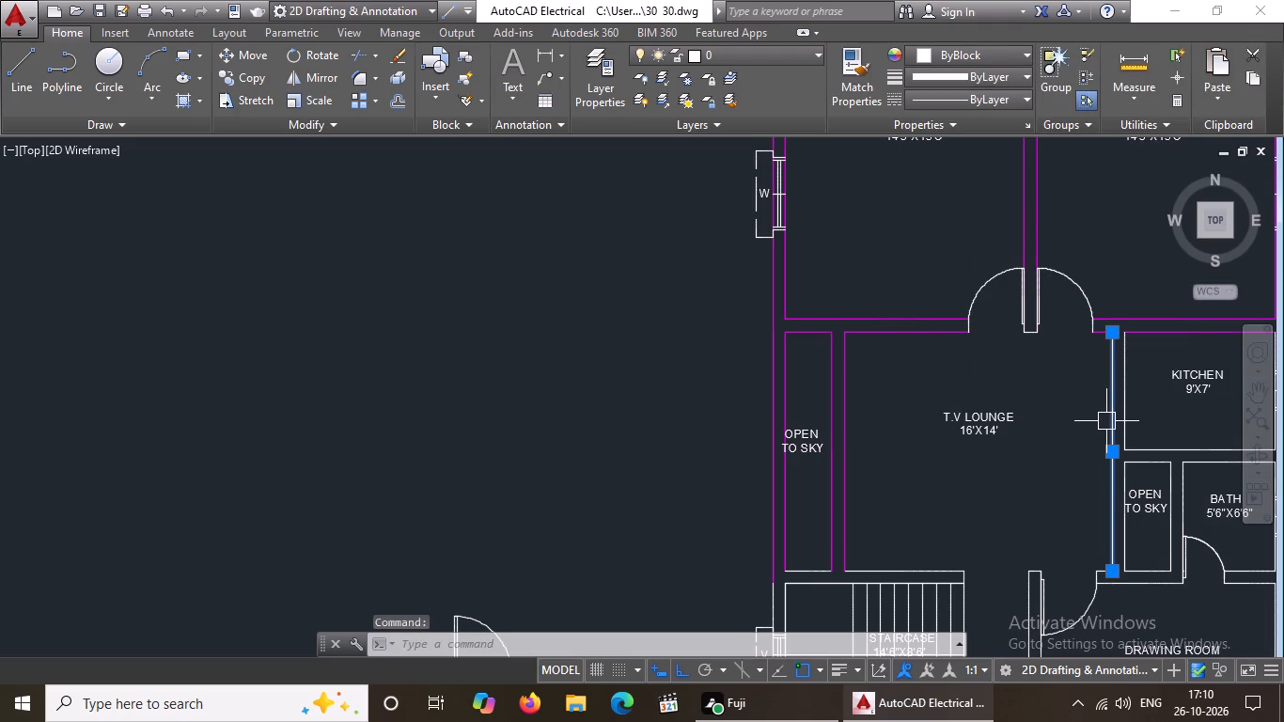
left_click(1020, 54)
left_click(1011, 245)
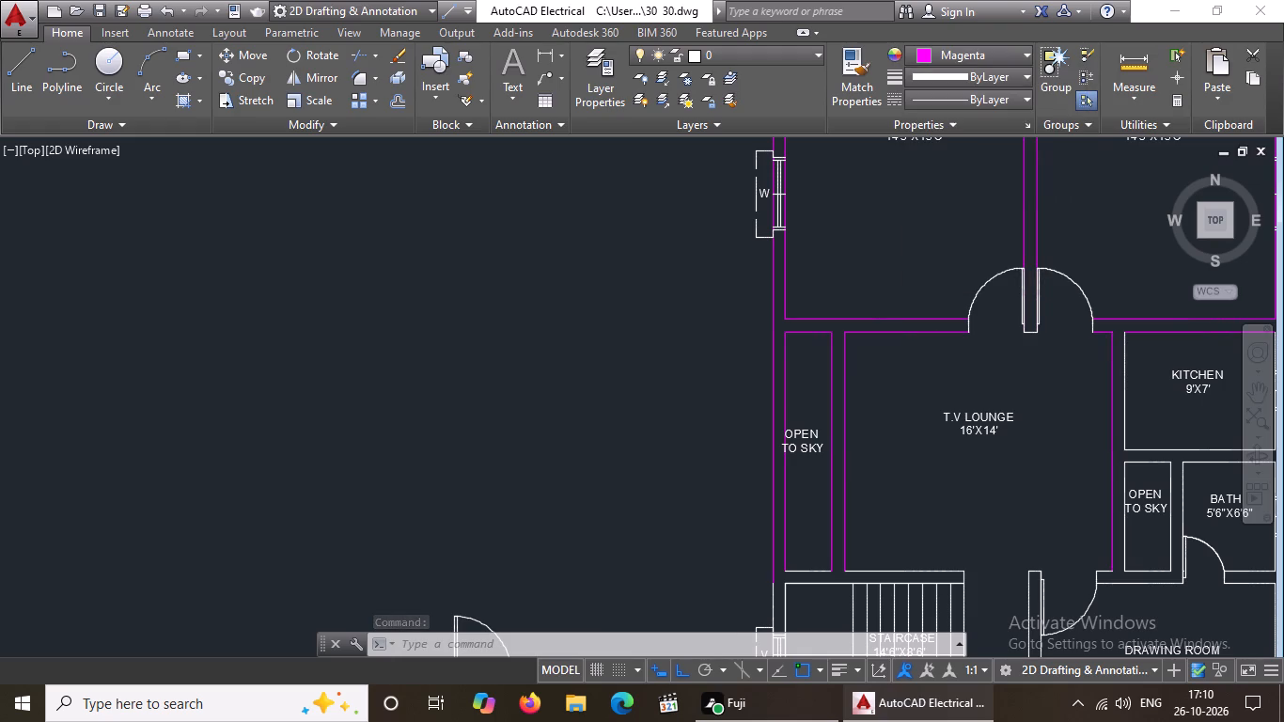
scroll(1031, 408, "down", 5)
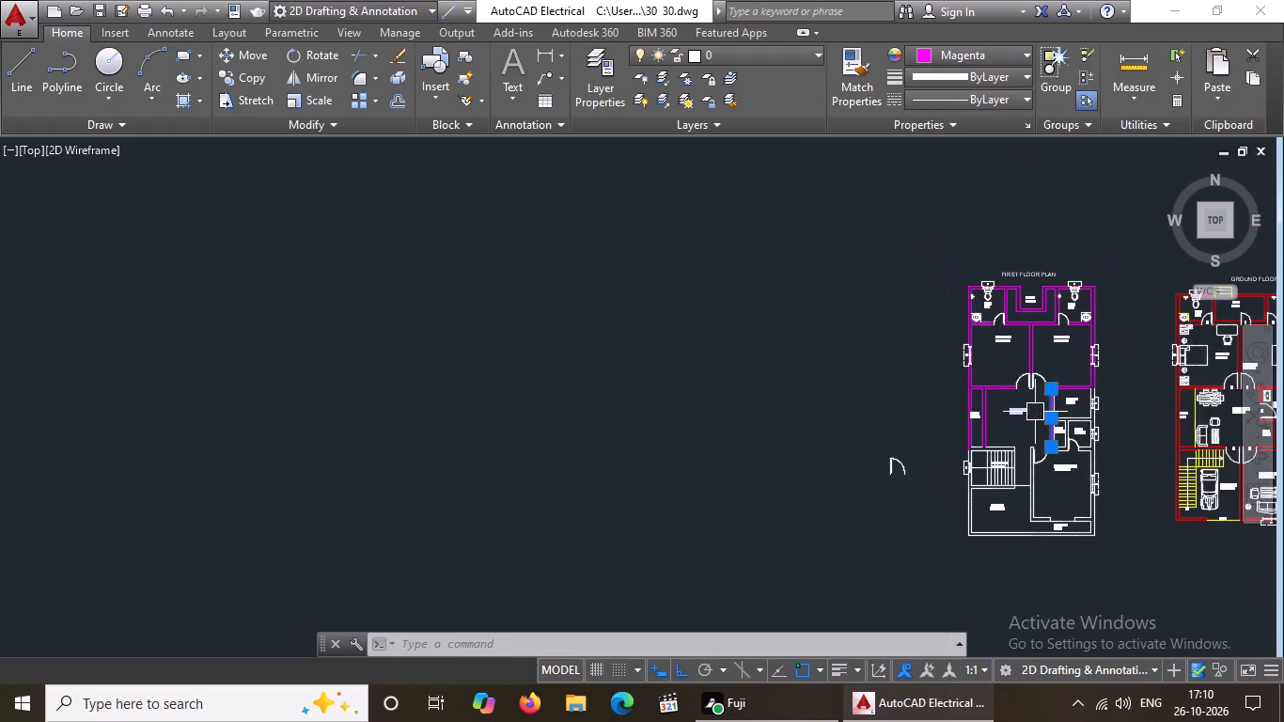
scroll(1125, 394, "up", 3)
left_click(827, 424)
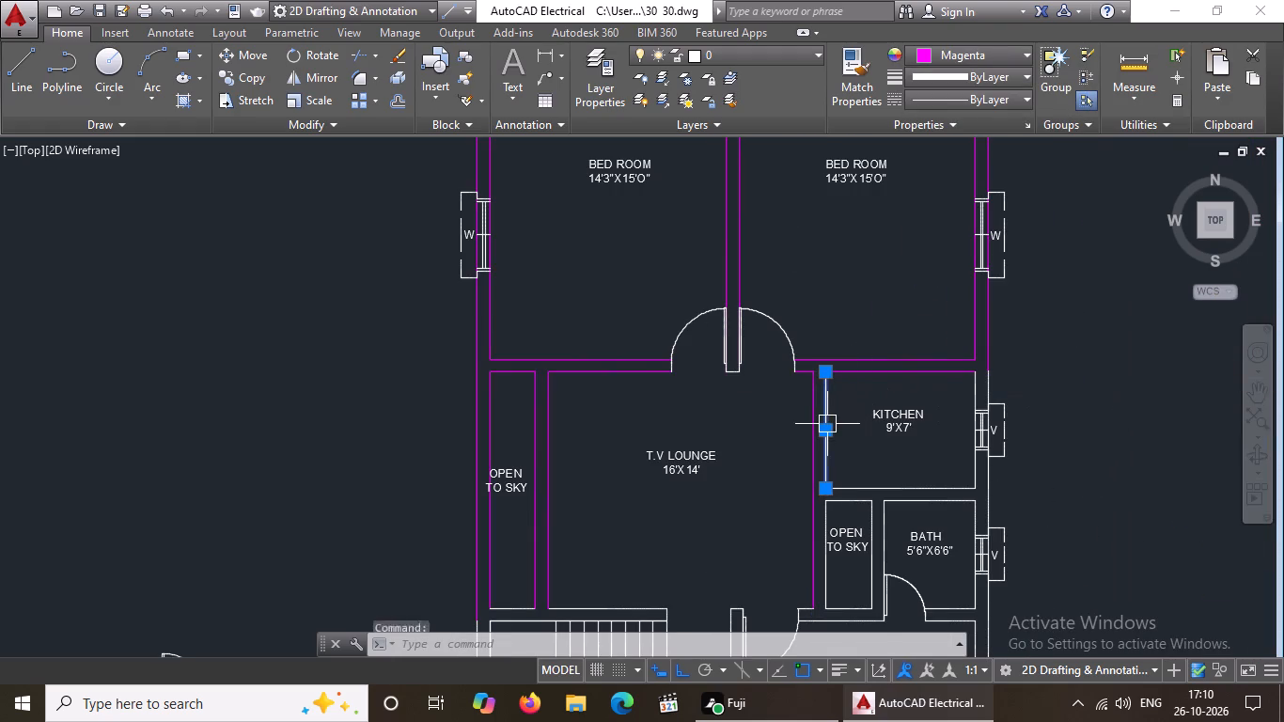
left_click(997, 58)
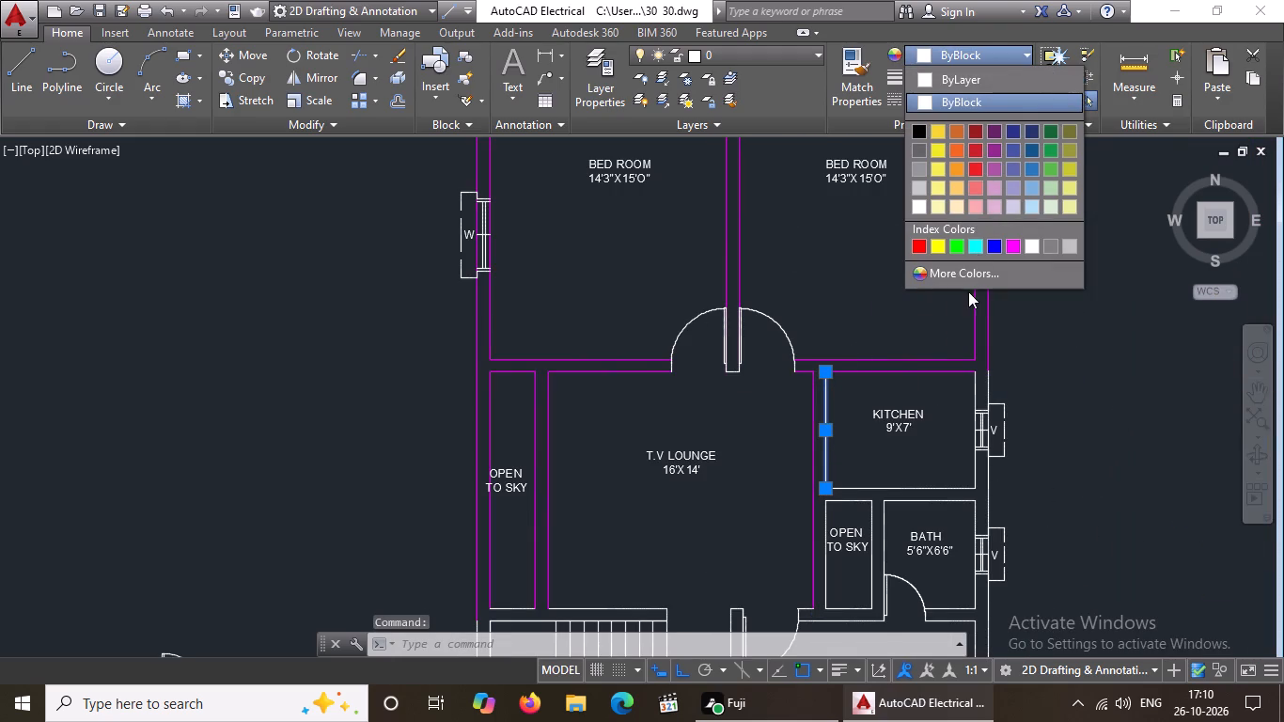
left_click(1013, 244)
Set the outer and inner face lines of the exterior east wall along the kitchen to Magenta.
scroll(974, 419, "up", 3)
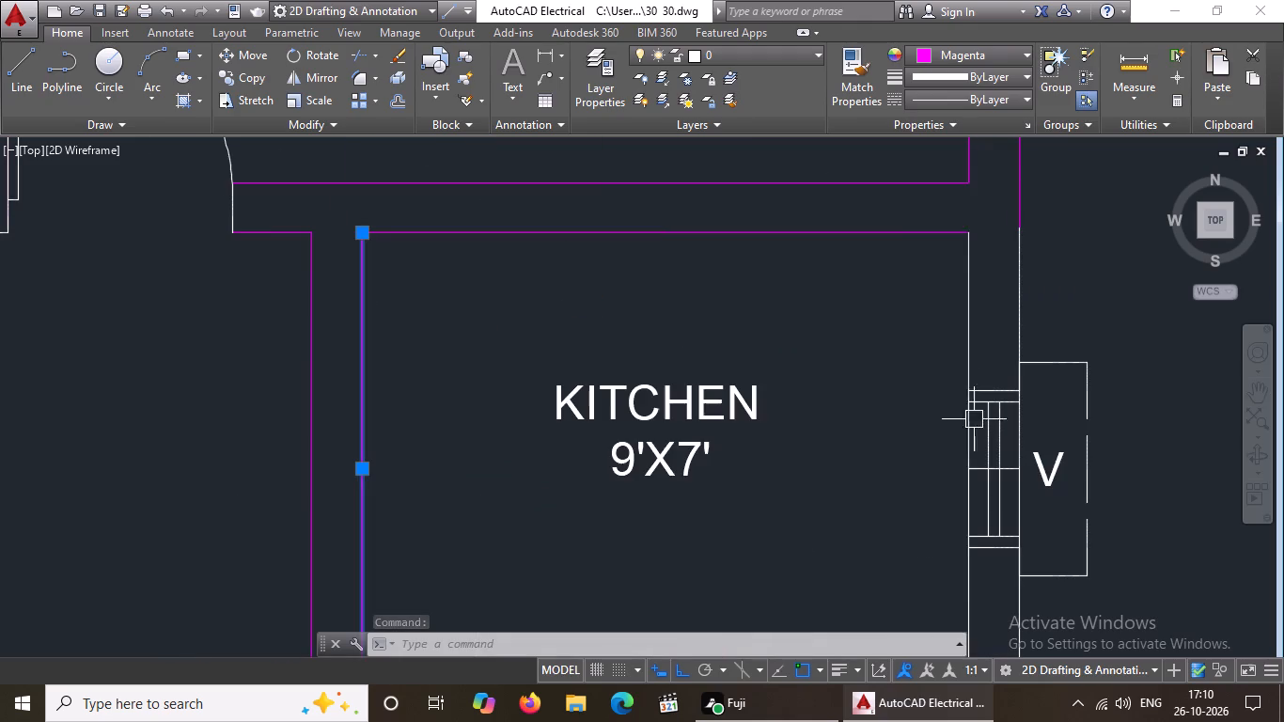
left_click(969, 326)
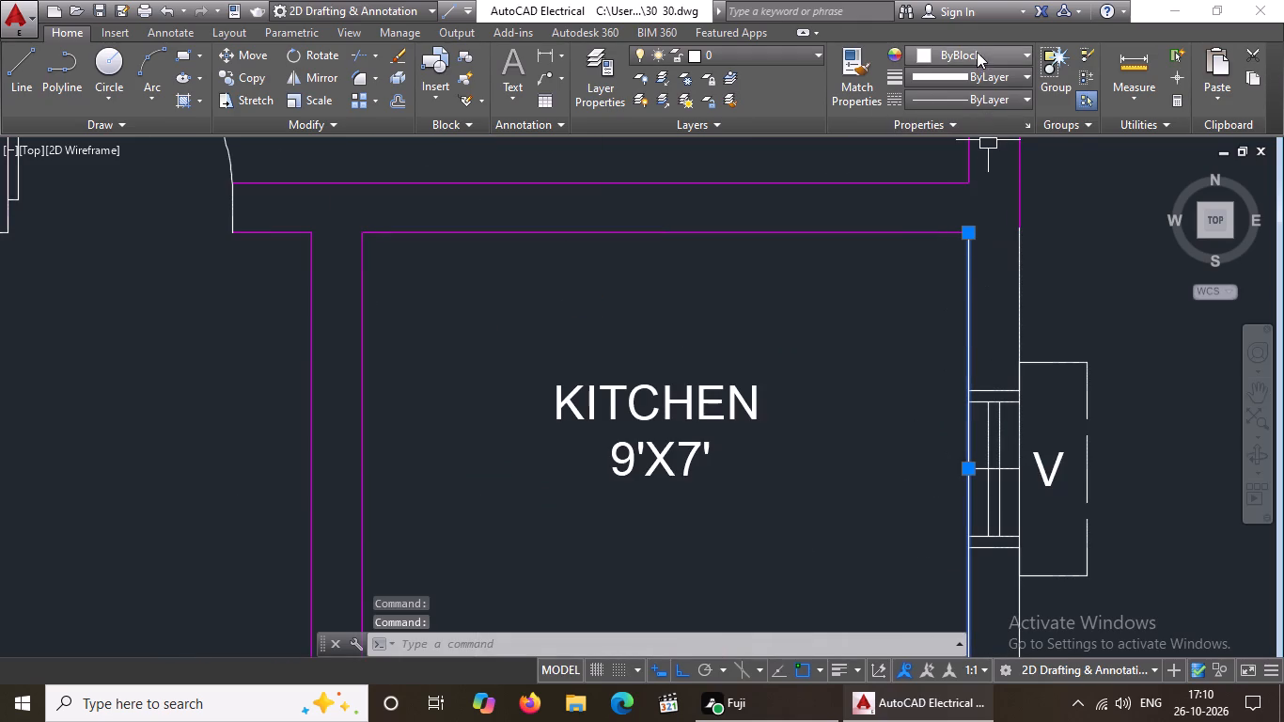
left_click(977, 52)
left_click(1011, 236)
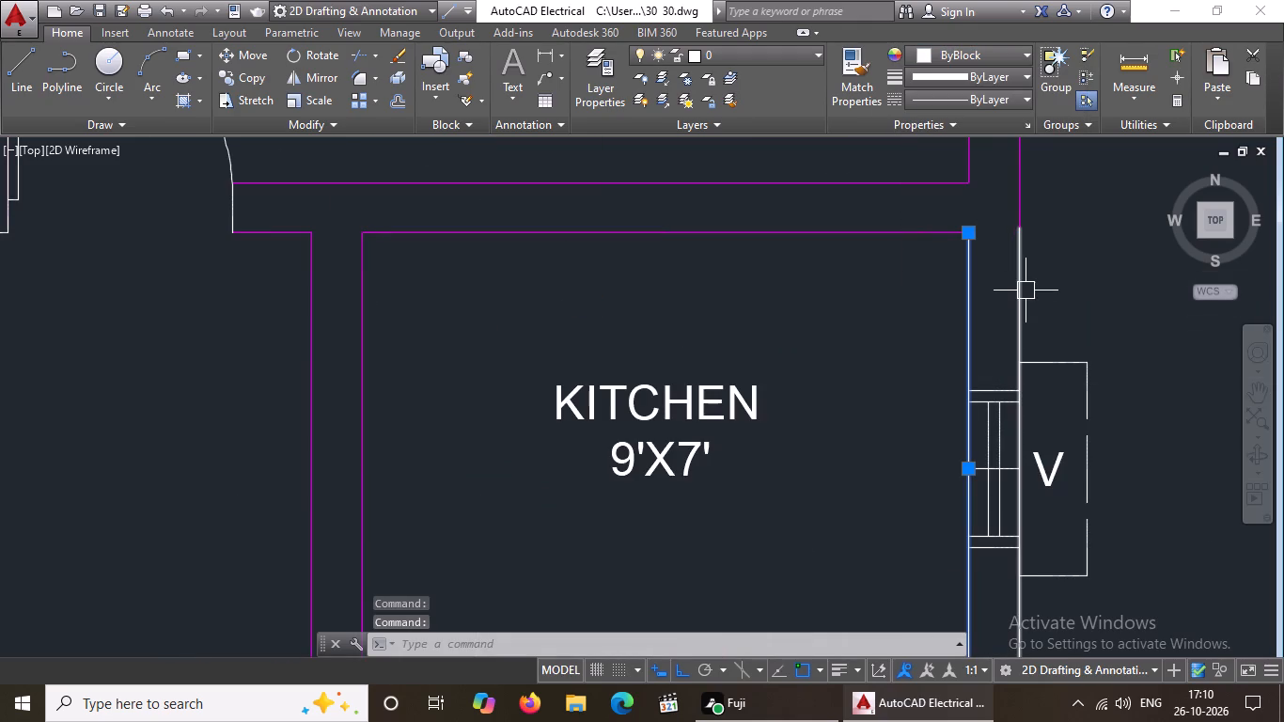
left_click(1017, 299)
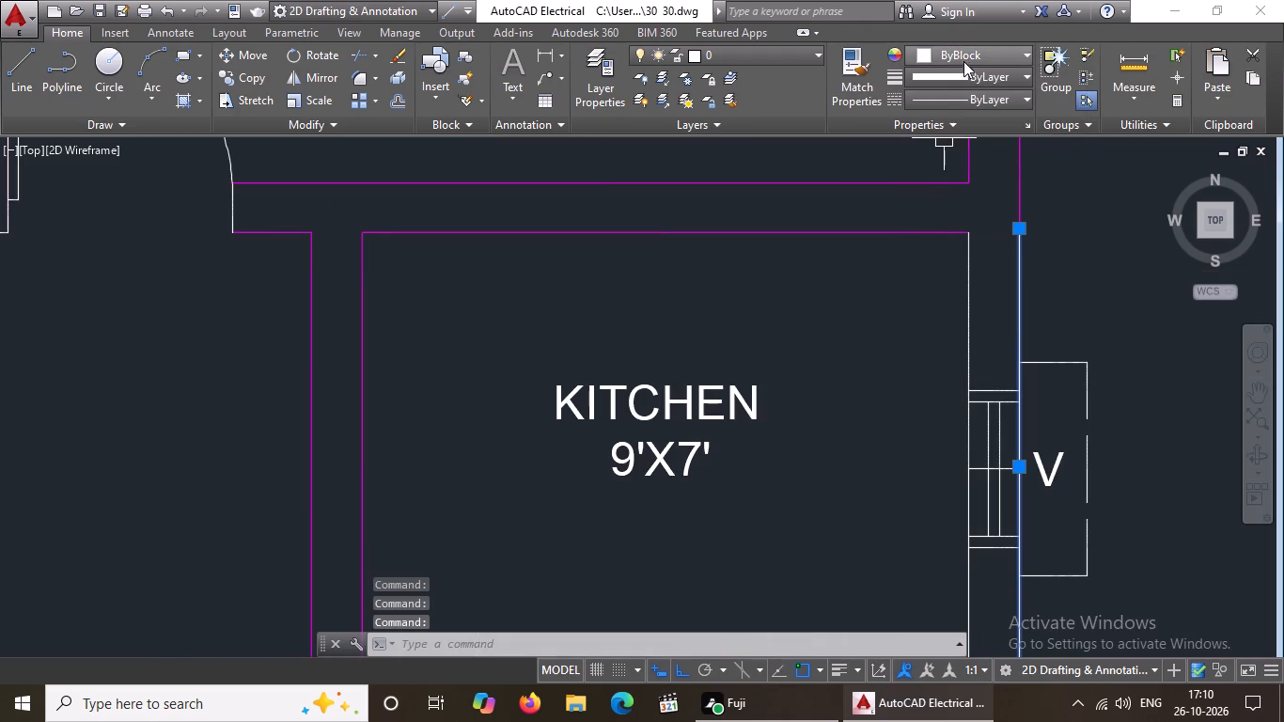
left_click(964, 56)
left_click(1013, 247)
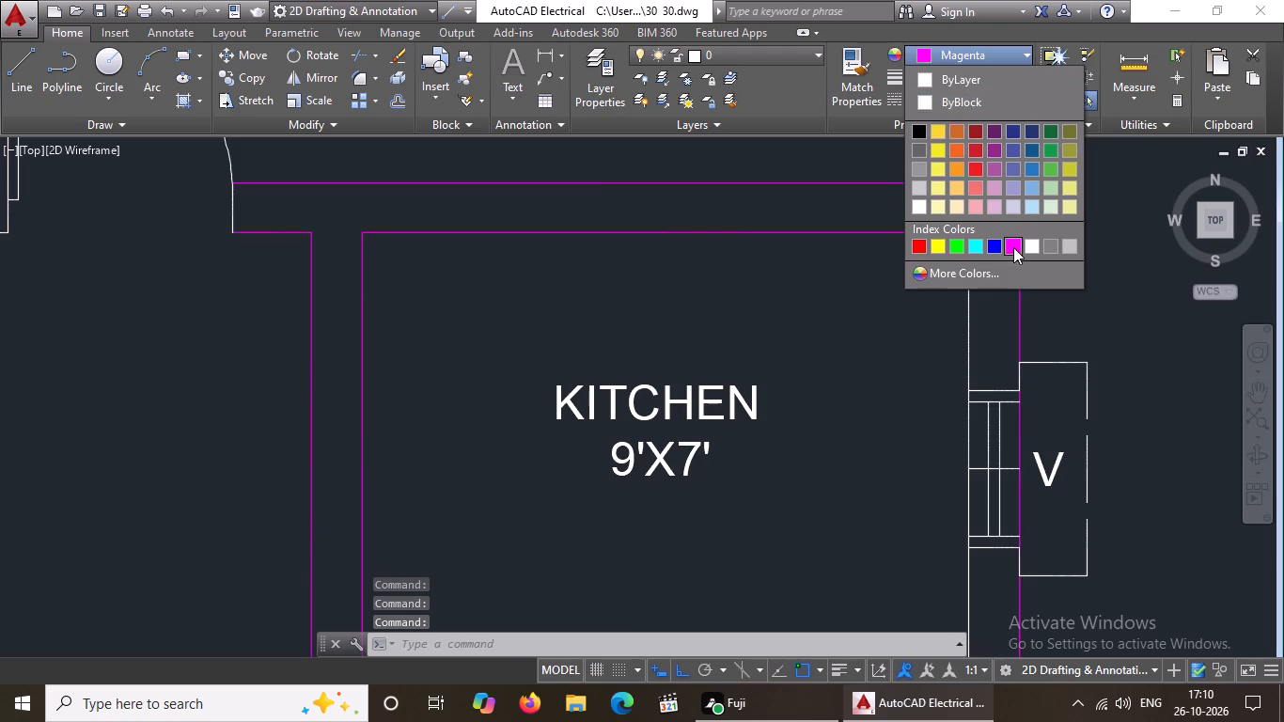
left_click(963, 335)
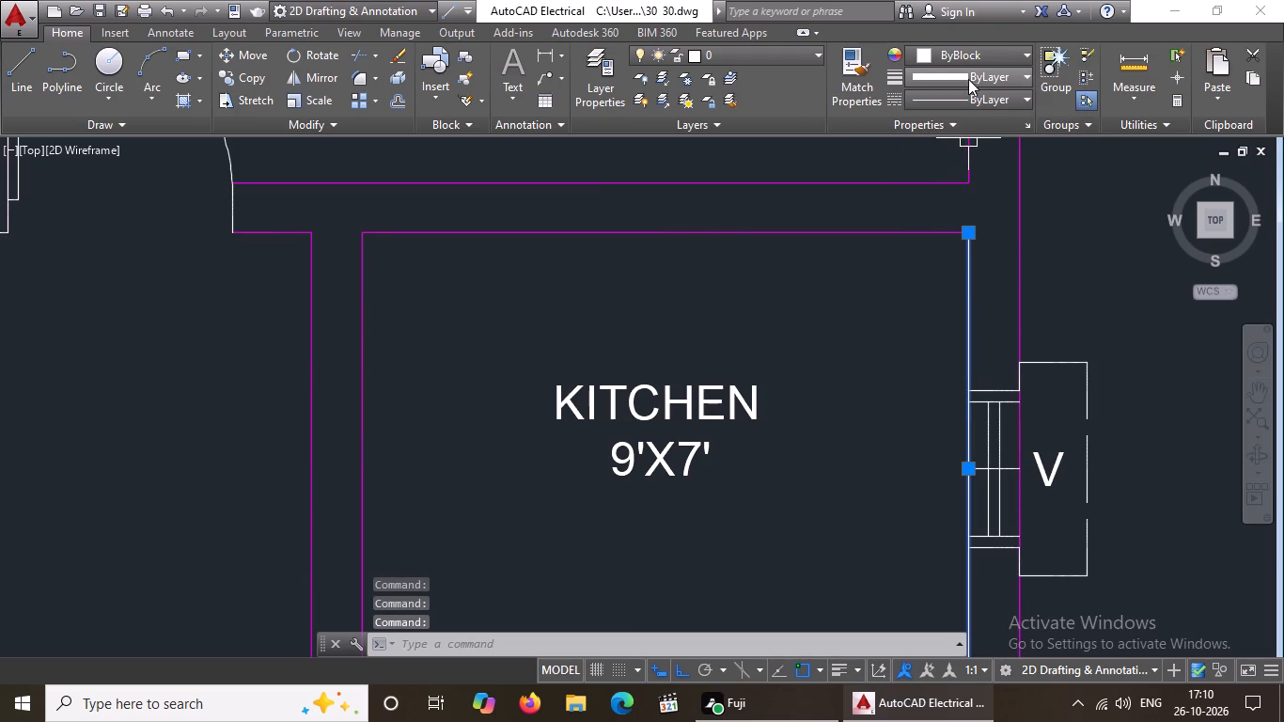
left_click(973, 47)
left_click(1012, 243)
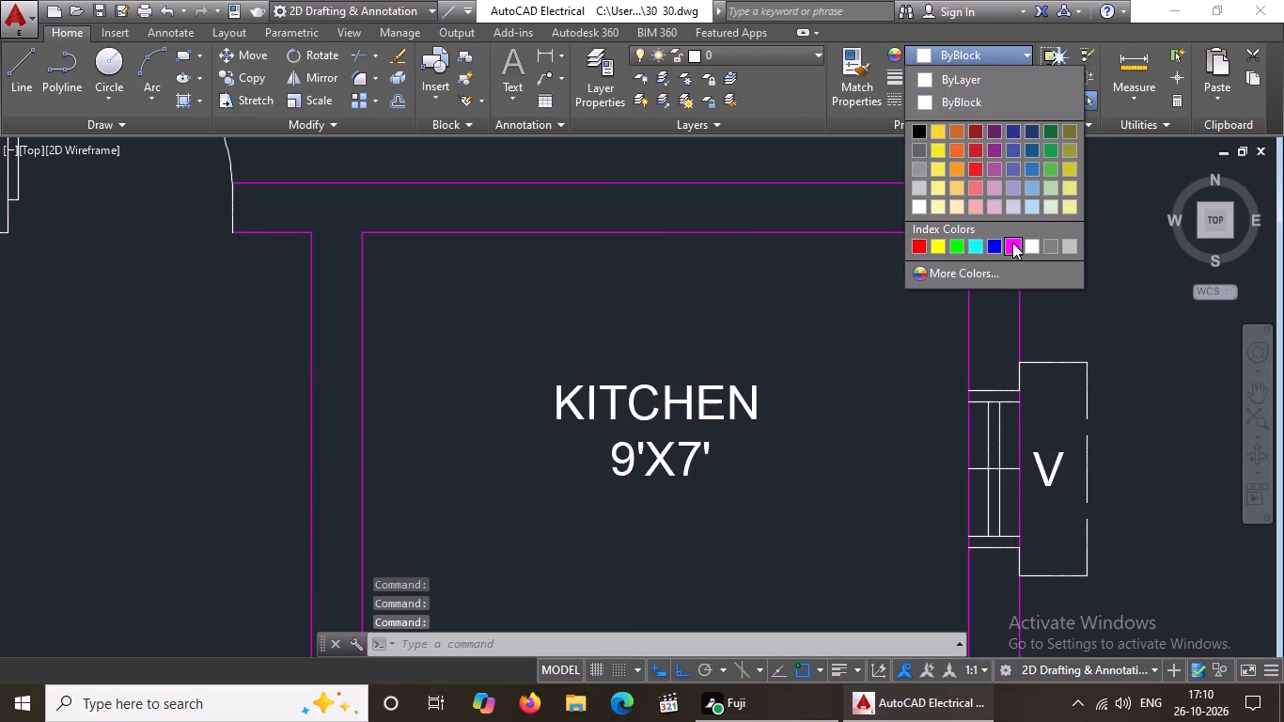
Set the kitchen-side line and the bath and open-to-sky segments of the kitchen's south wall to Magenta.
scroll(1001, 294, "down", 4)
scroll(955, 342, "up", 2)
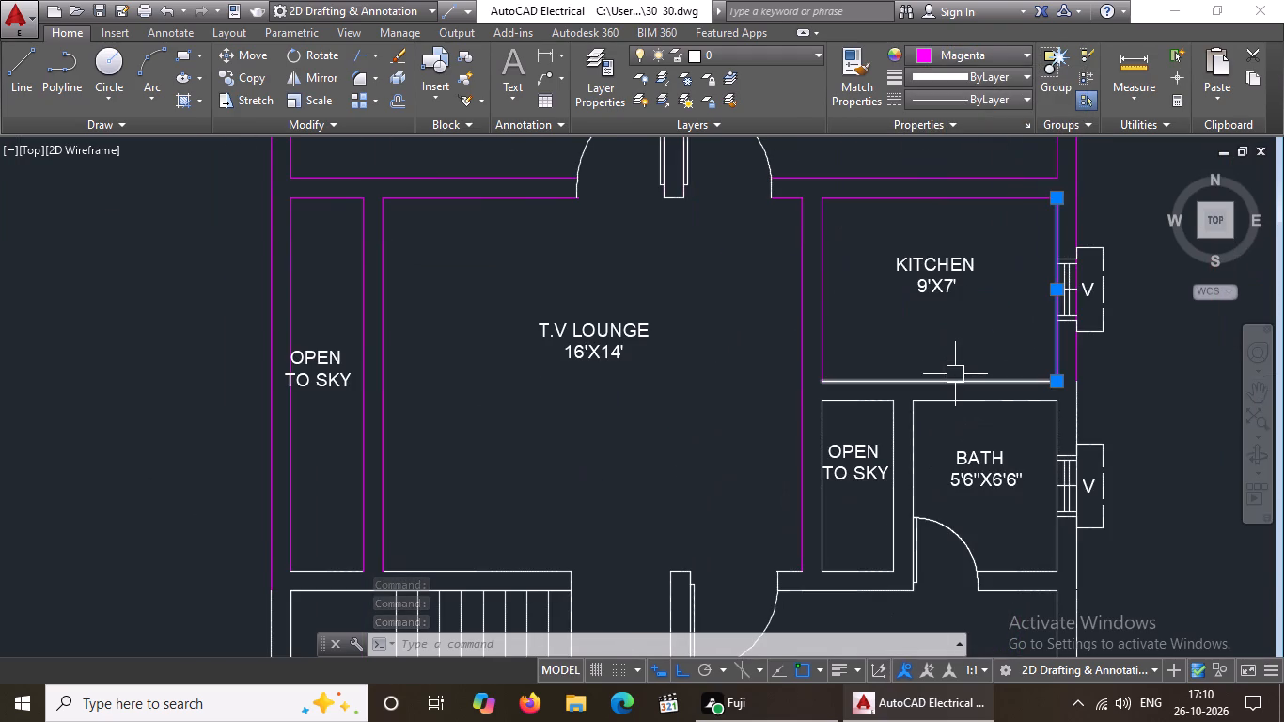
left_click(955, 381)
left_click(974, 55)
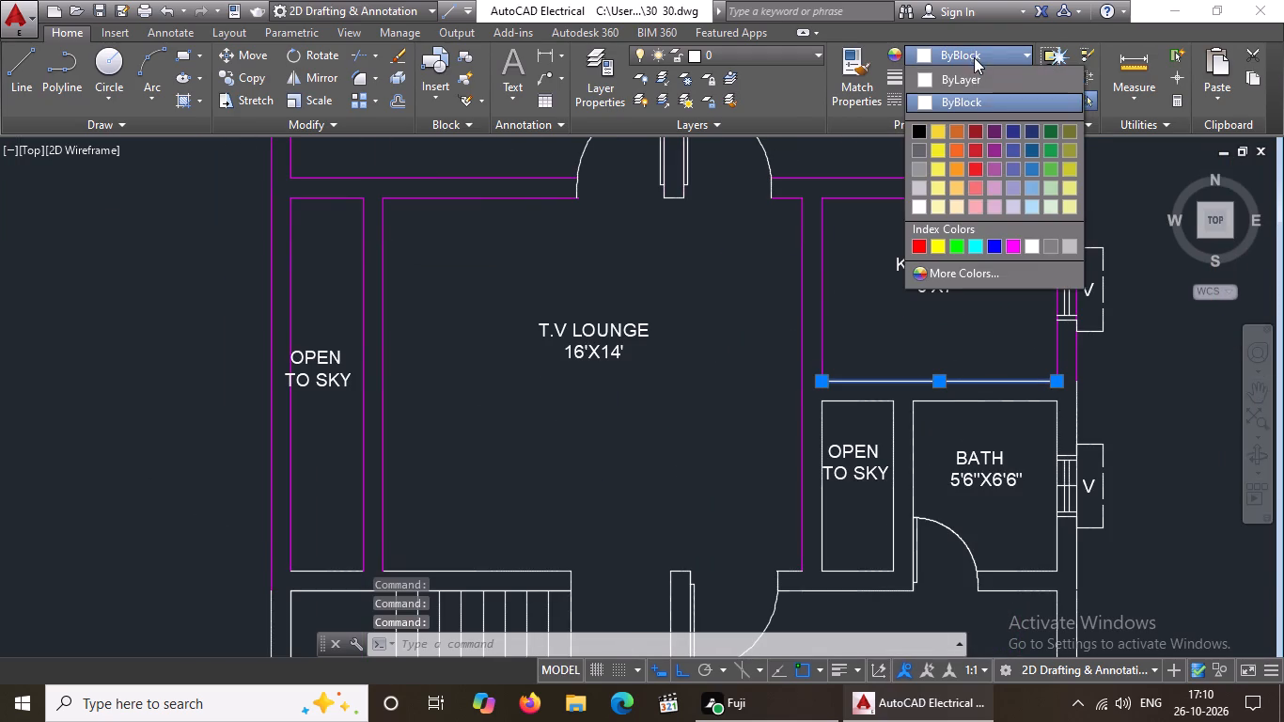
left_click(1012, 243)
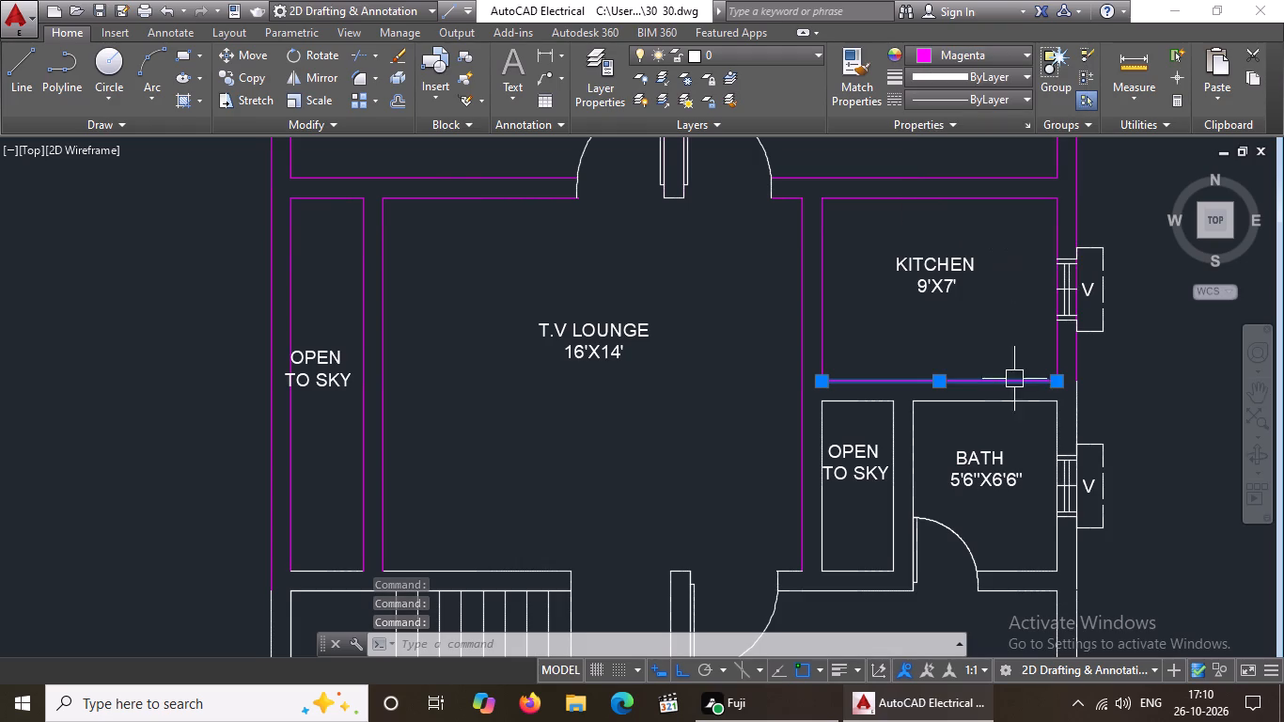
left_click(939, 401)
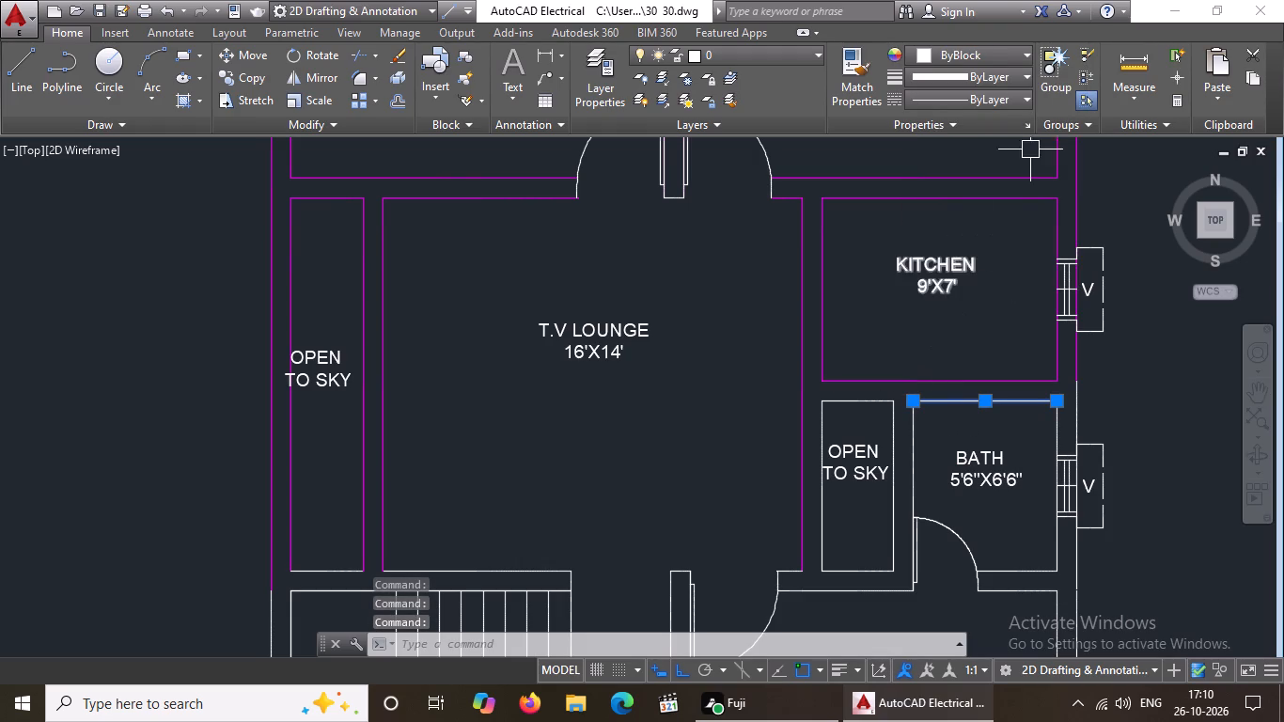
left_click(1009, 56)
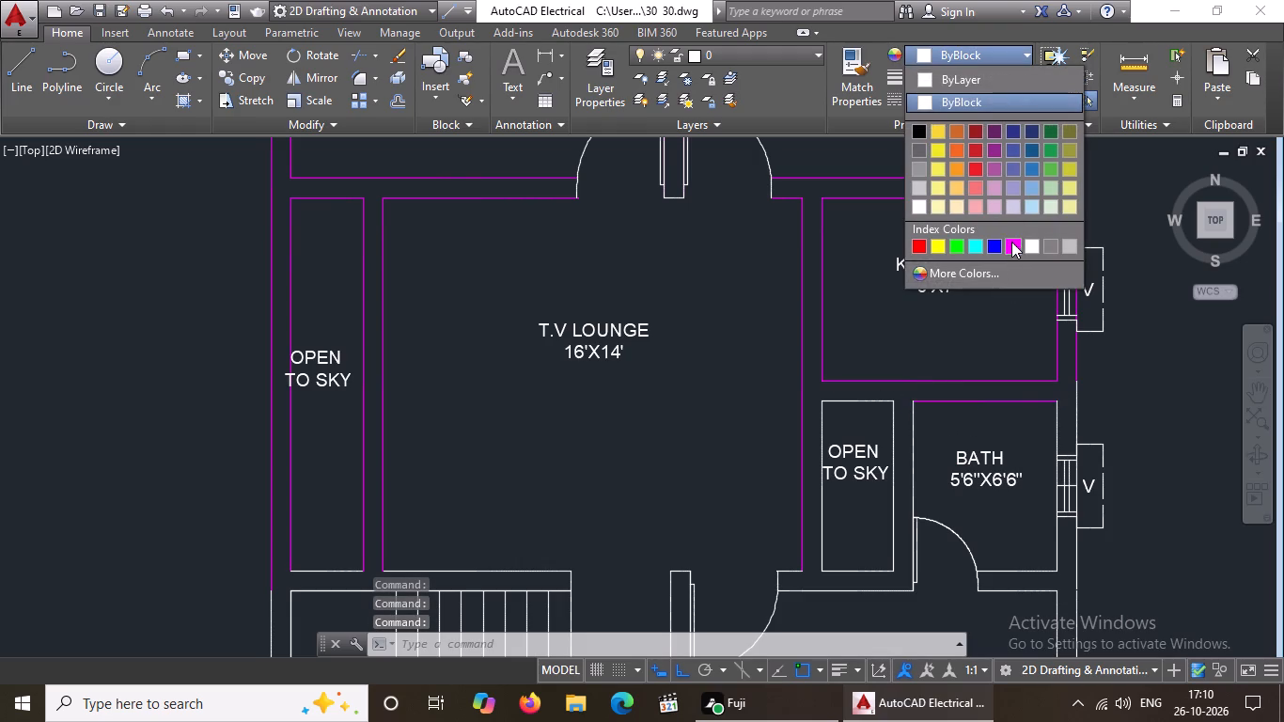
left_click(1012, 241)
left_click(854, 402)
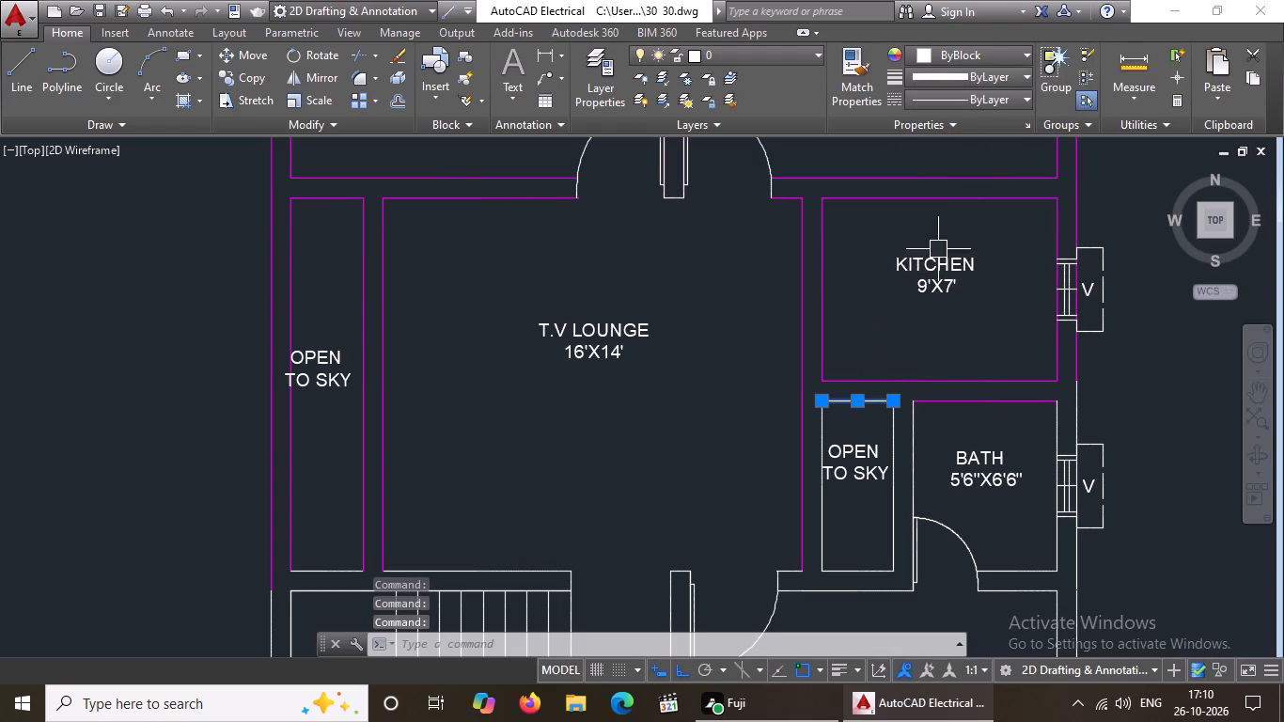
left_click(984, 51)
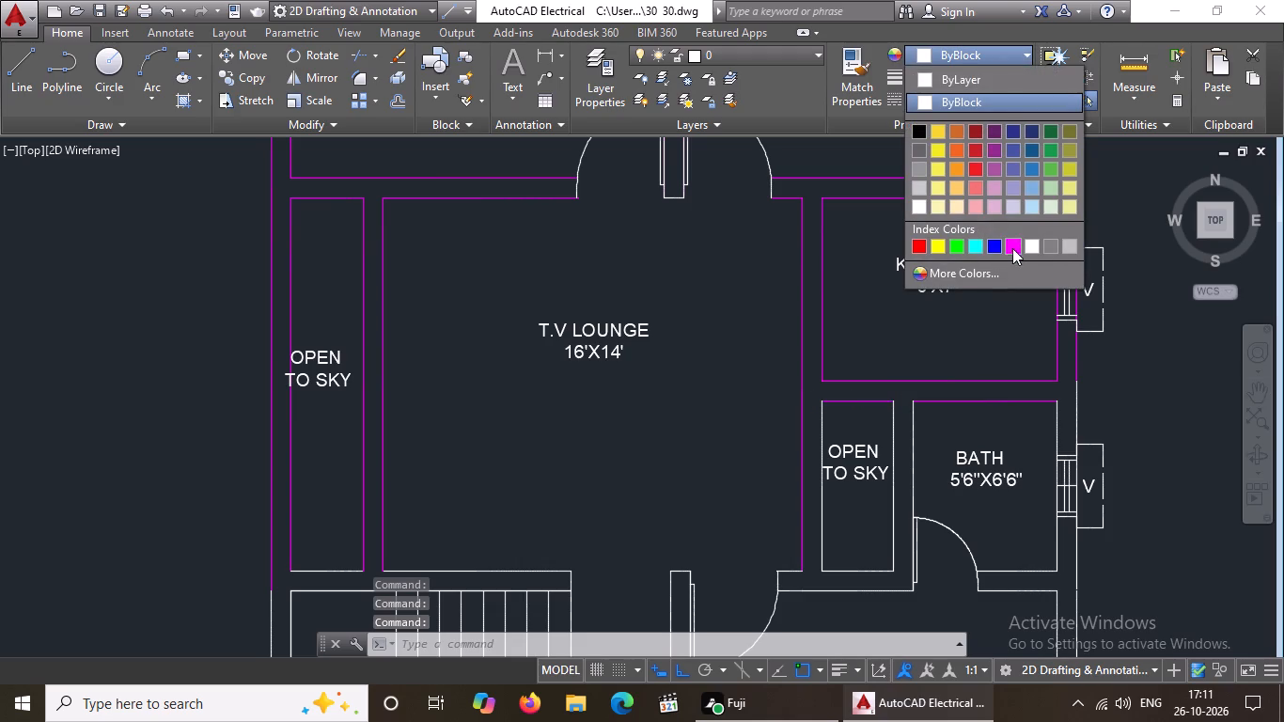
left_click(1013, 243)
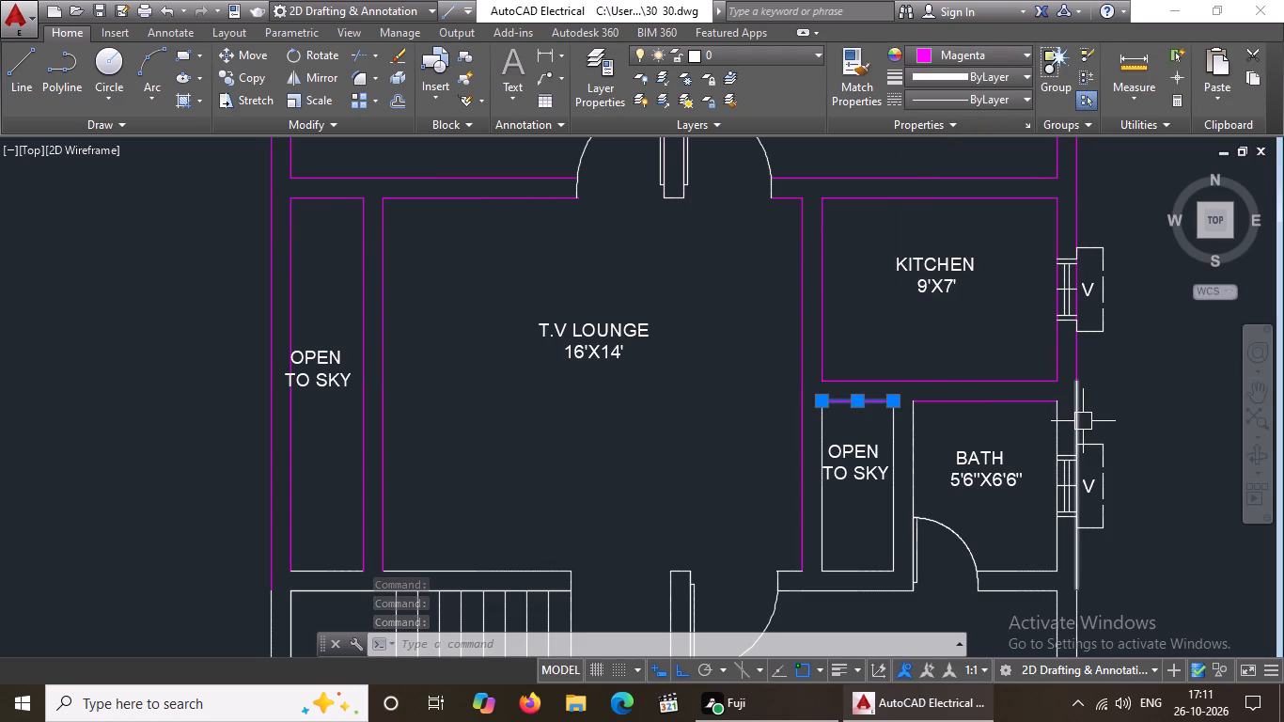
Set the outer and inner face lines of the exterior east wall along the 5'6"X6'6" bath to Magenta.
left_click(1083, 421)
left_click(984, 50)
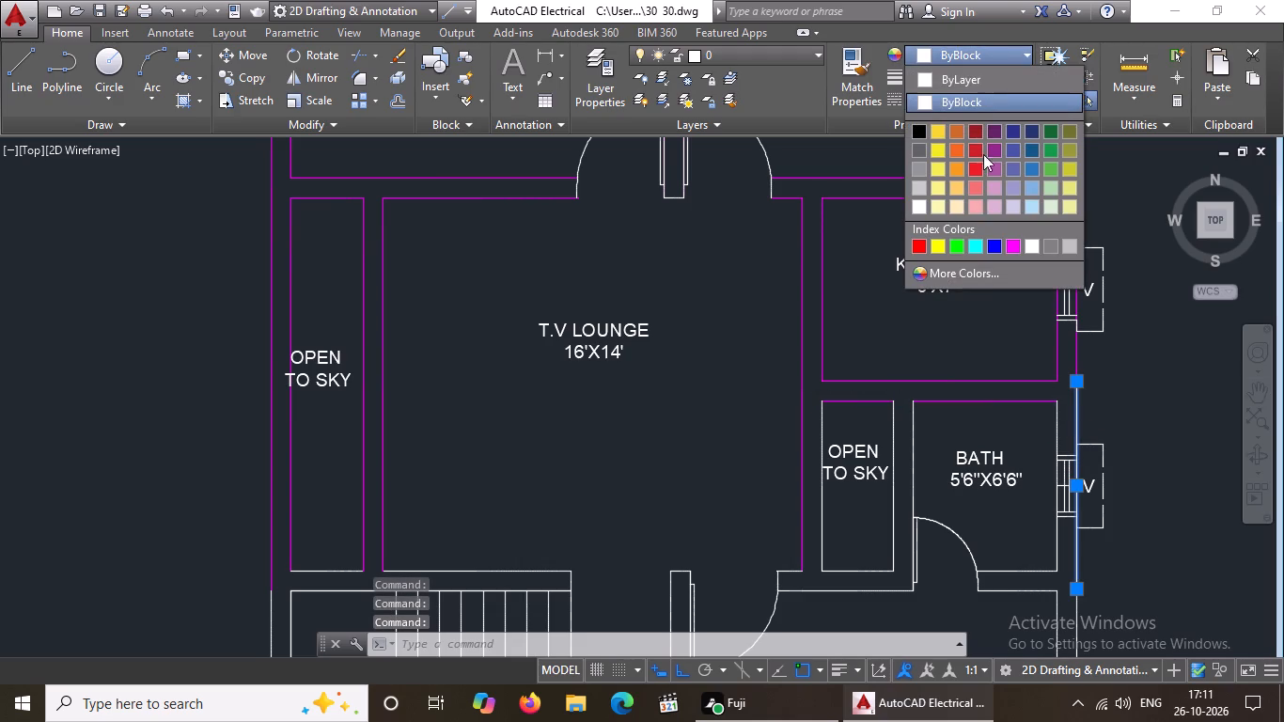
left_click(1012, 241)
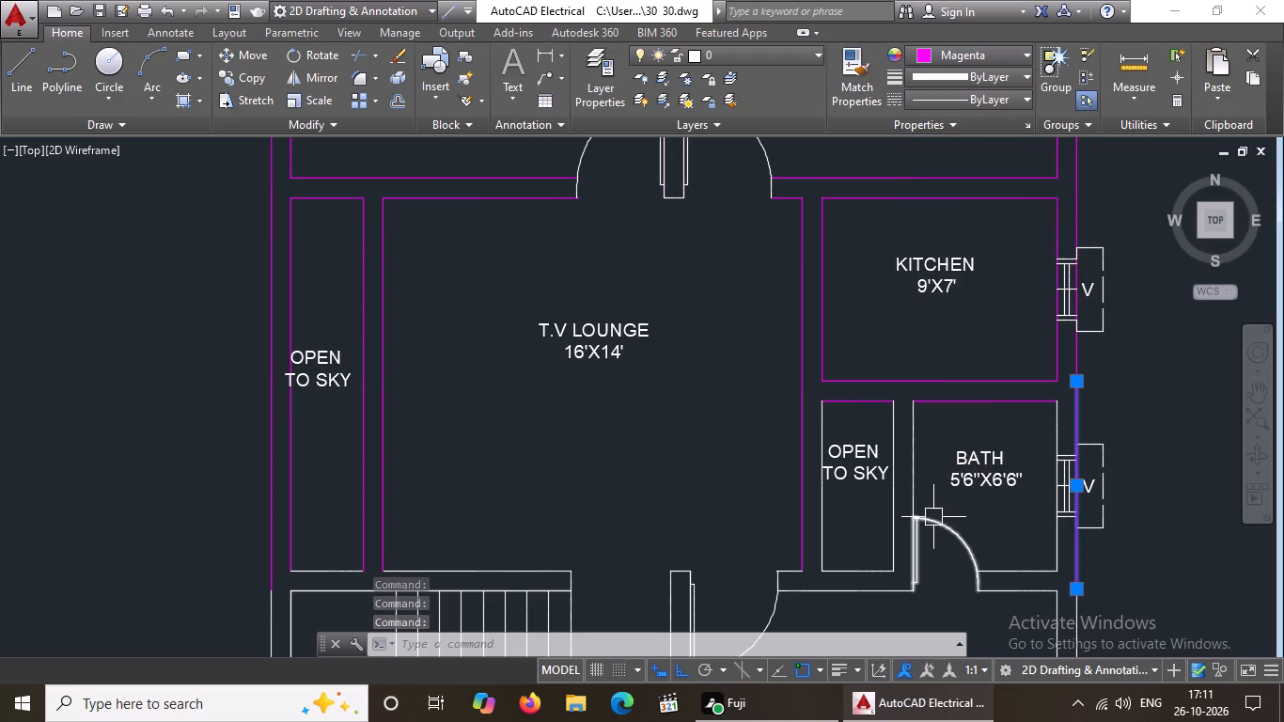
left_click(1054, 440)
left_click(972, 48)
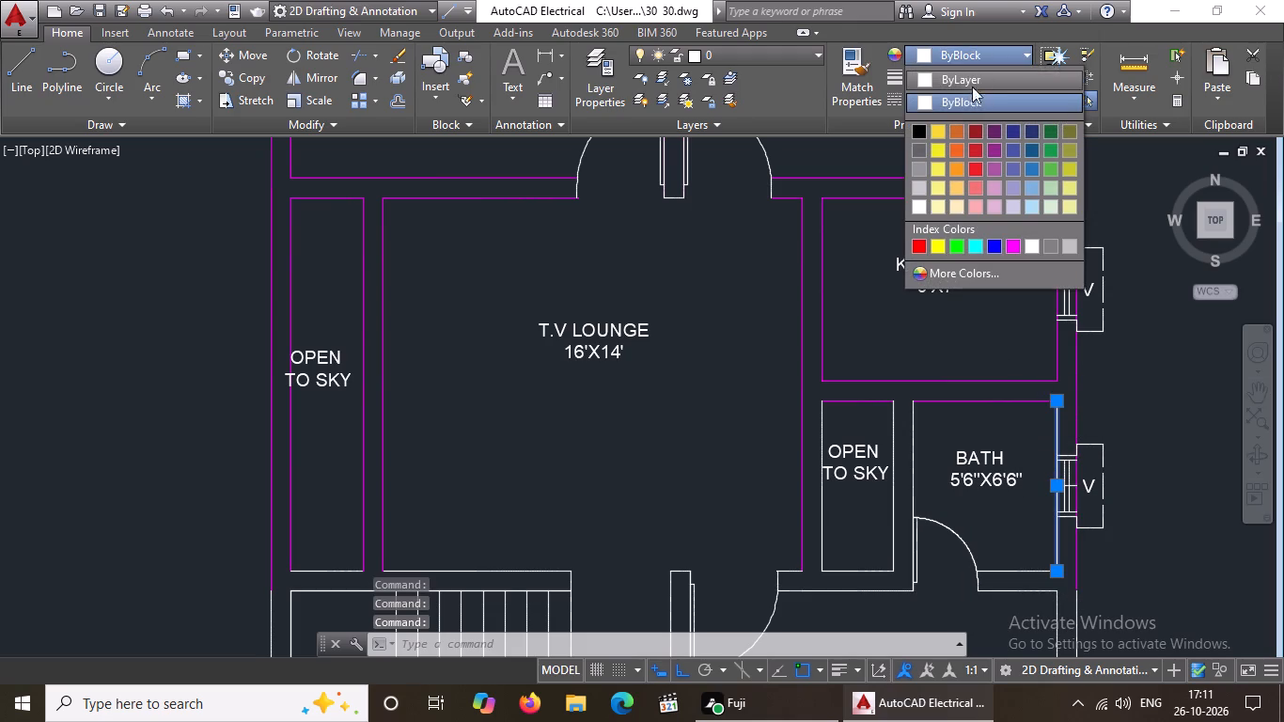
left_click(1010, 245)
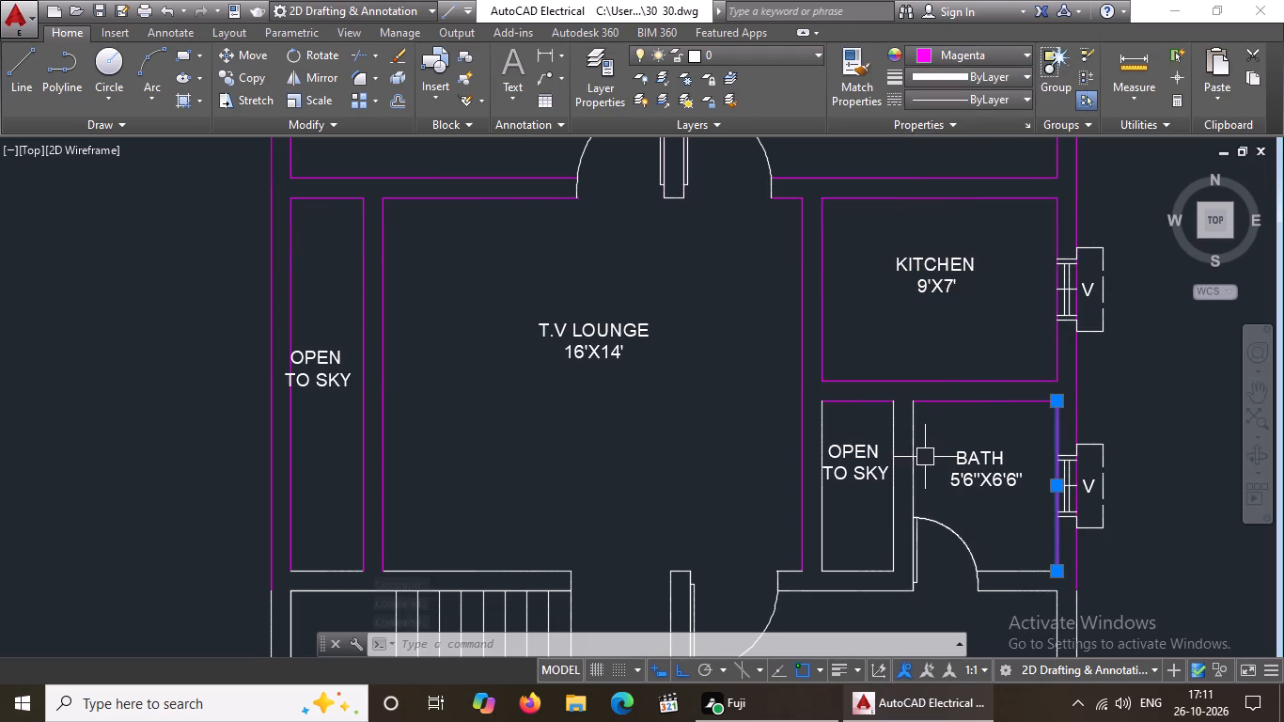
Set both face lines of the wall between the bath and the east open-to-sky shaft to Magenta.
left_click(912, 464)
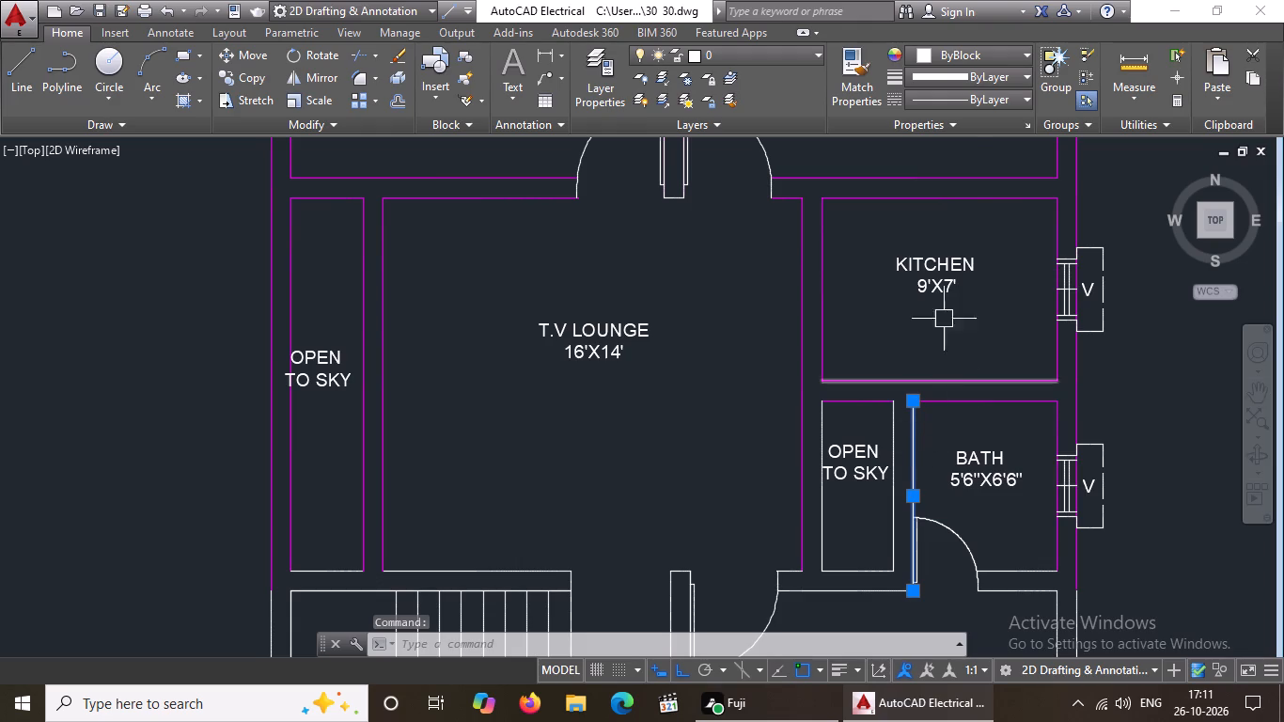
left_click(1009, 55)
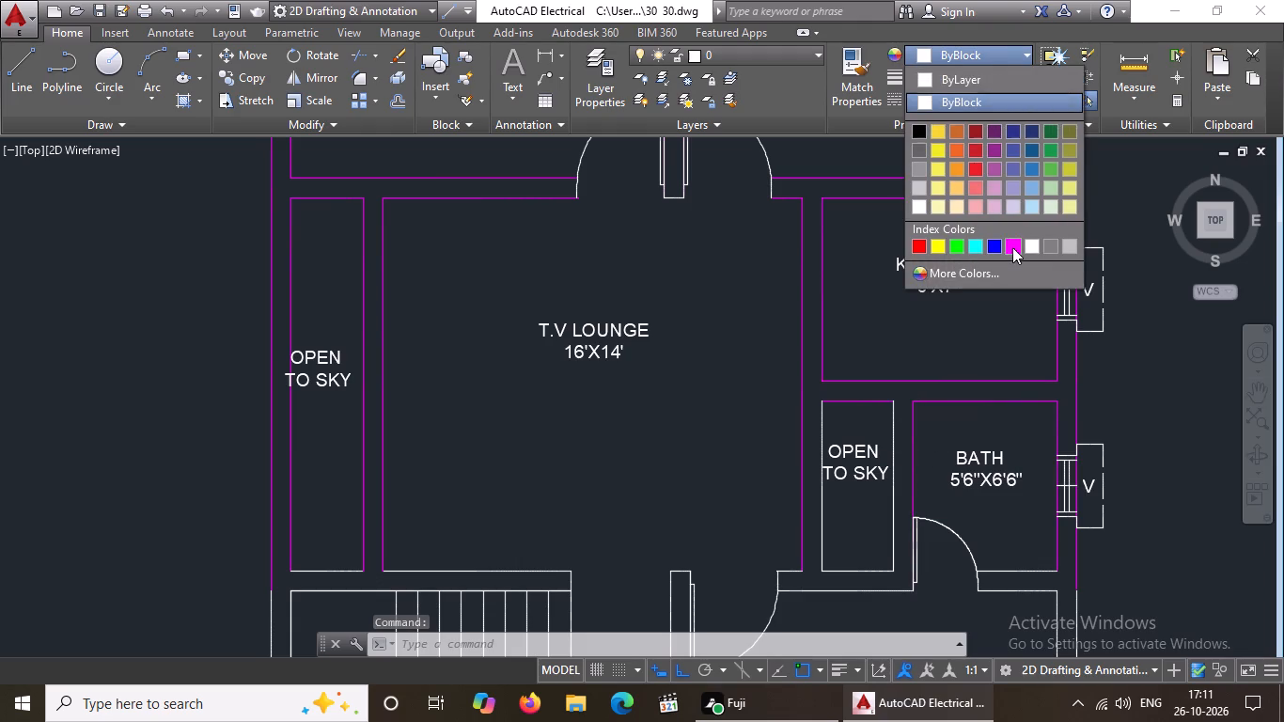
left_click(1012, 247)
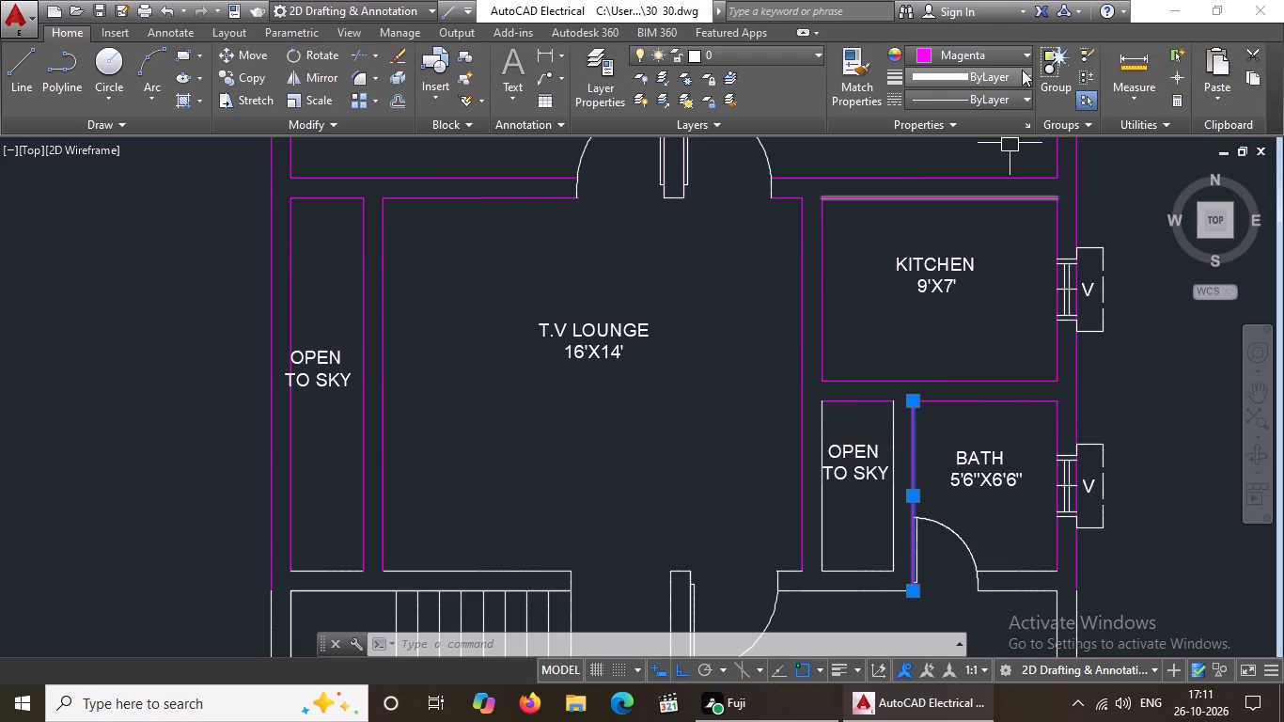
left_click(1001, 53)
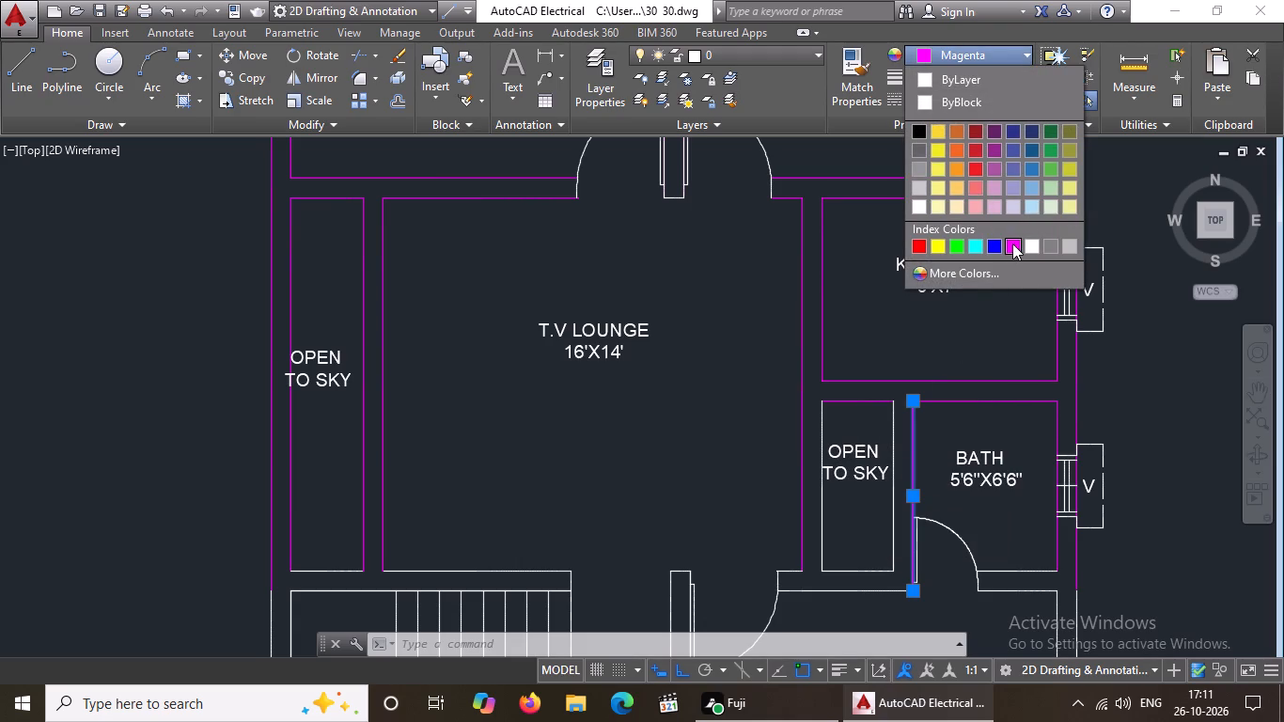
left_click(1012, 243)
left_click(892, 437)
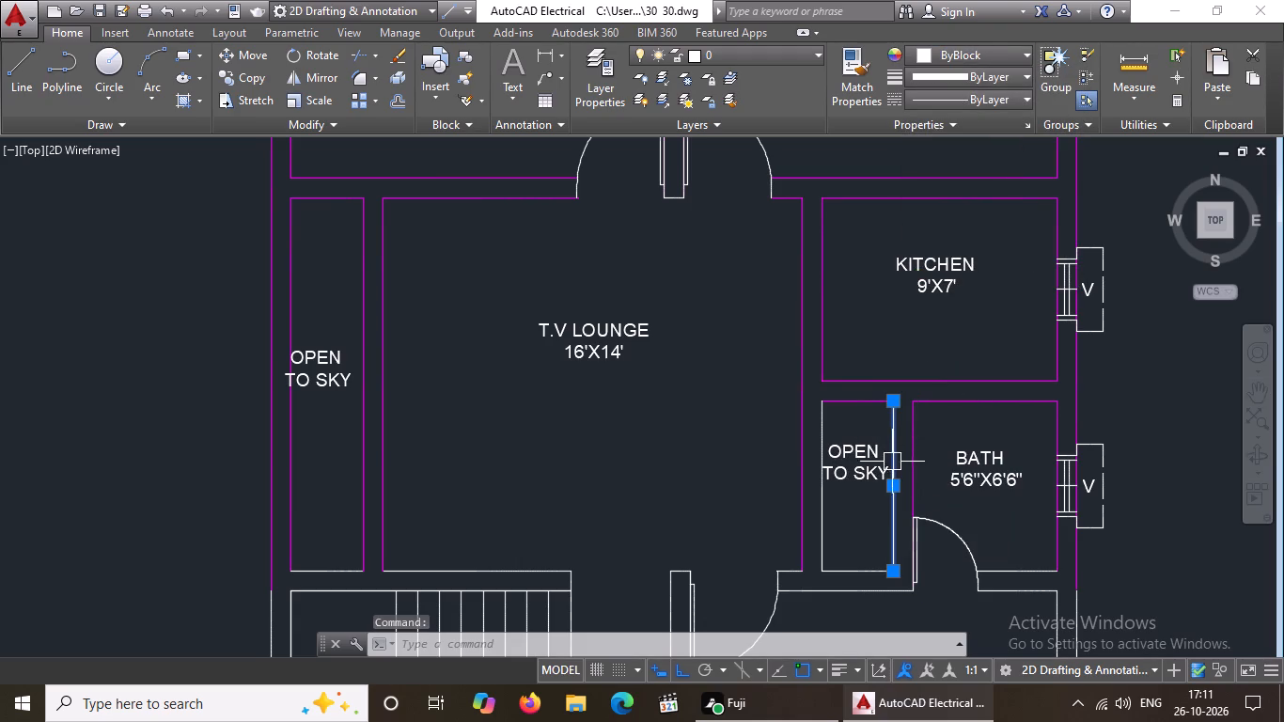